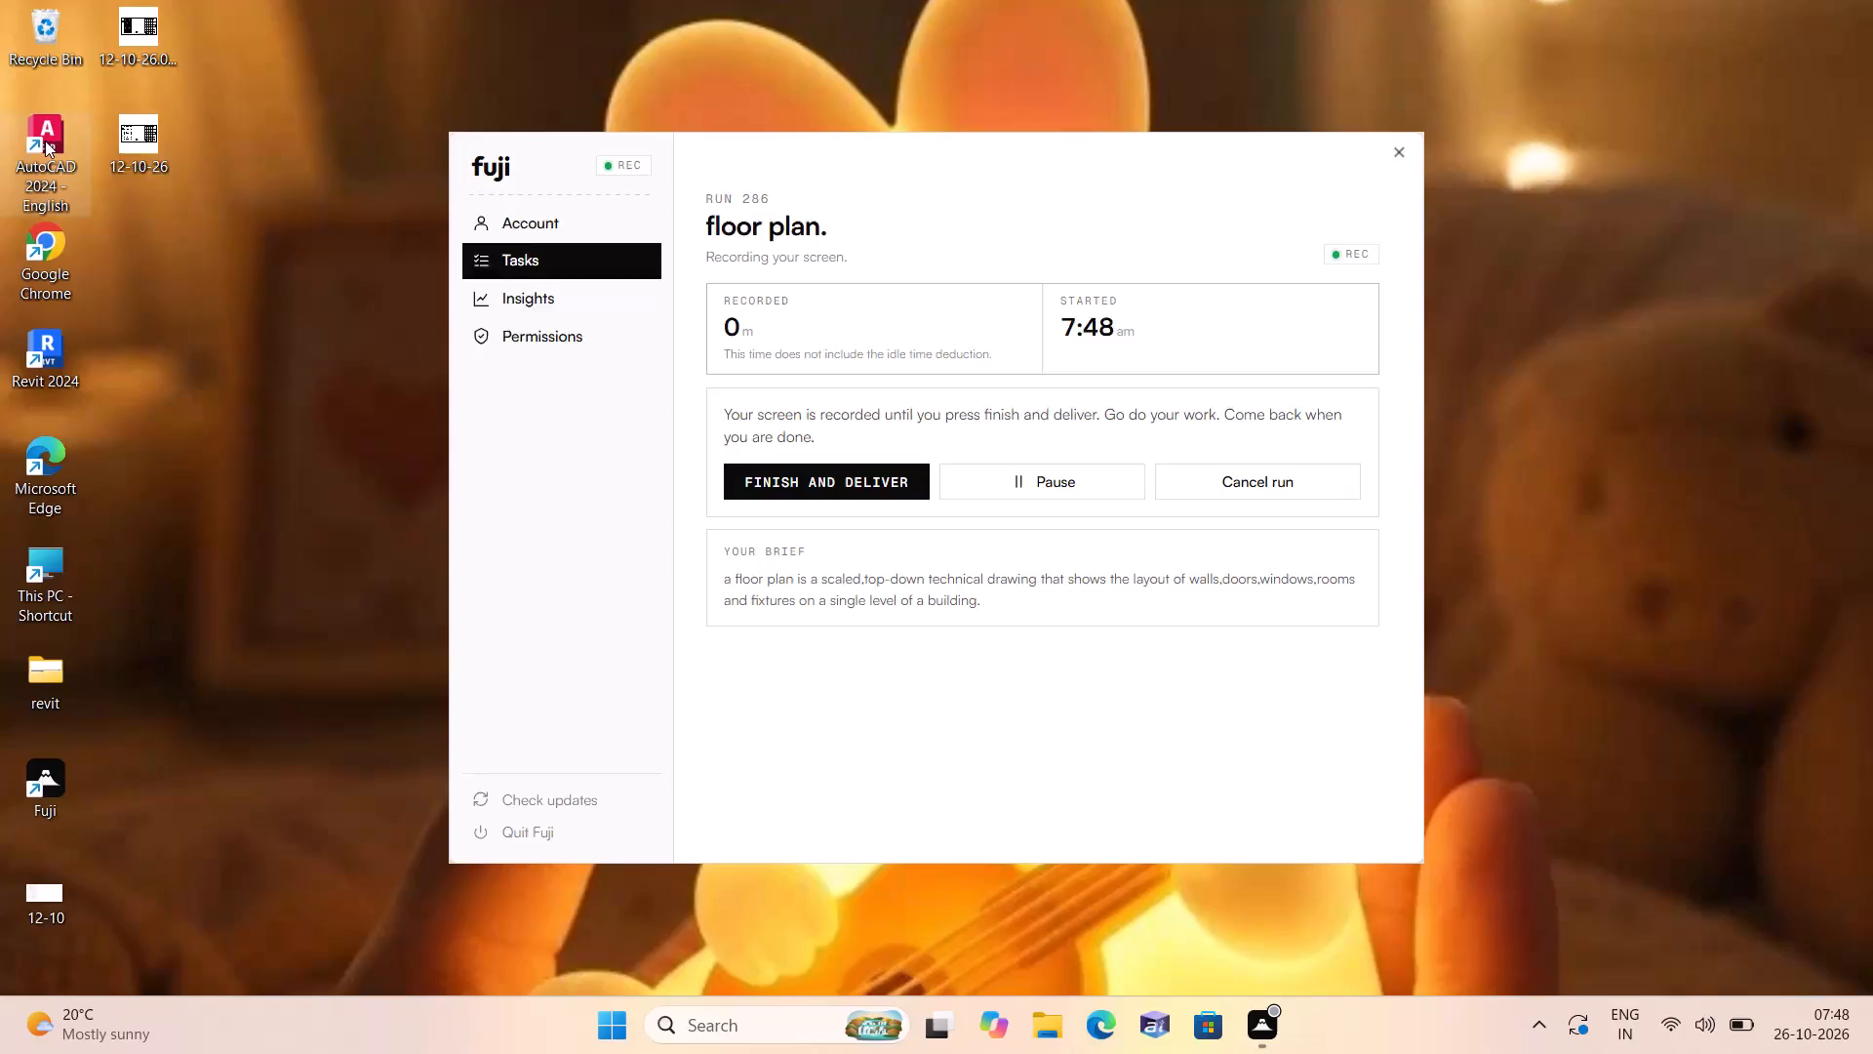
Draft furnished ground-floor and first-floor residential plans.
Launch AutoCAD 2024 and create a new blank drawing.
click(45, 141)
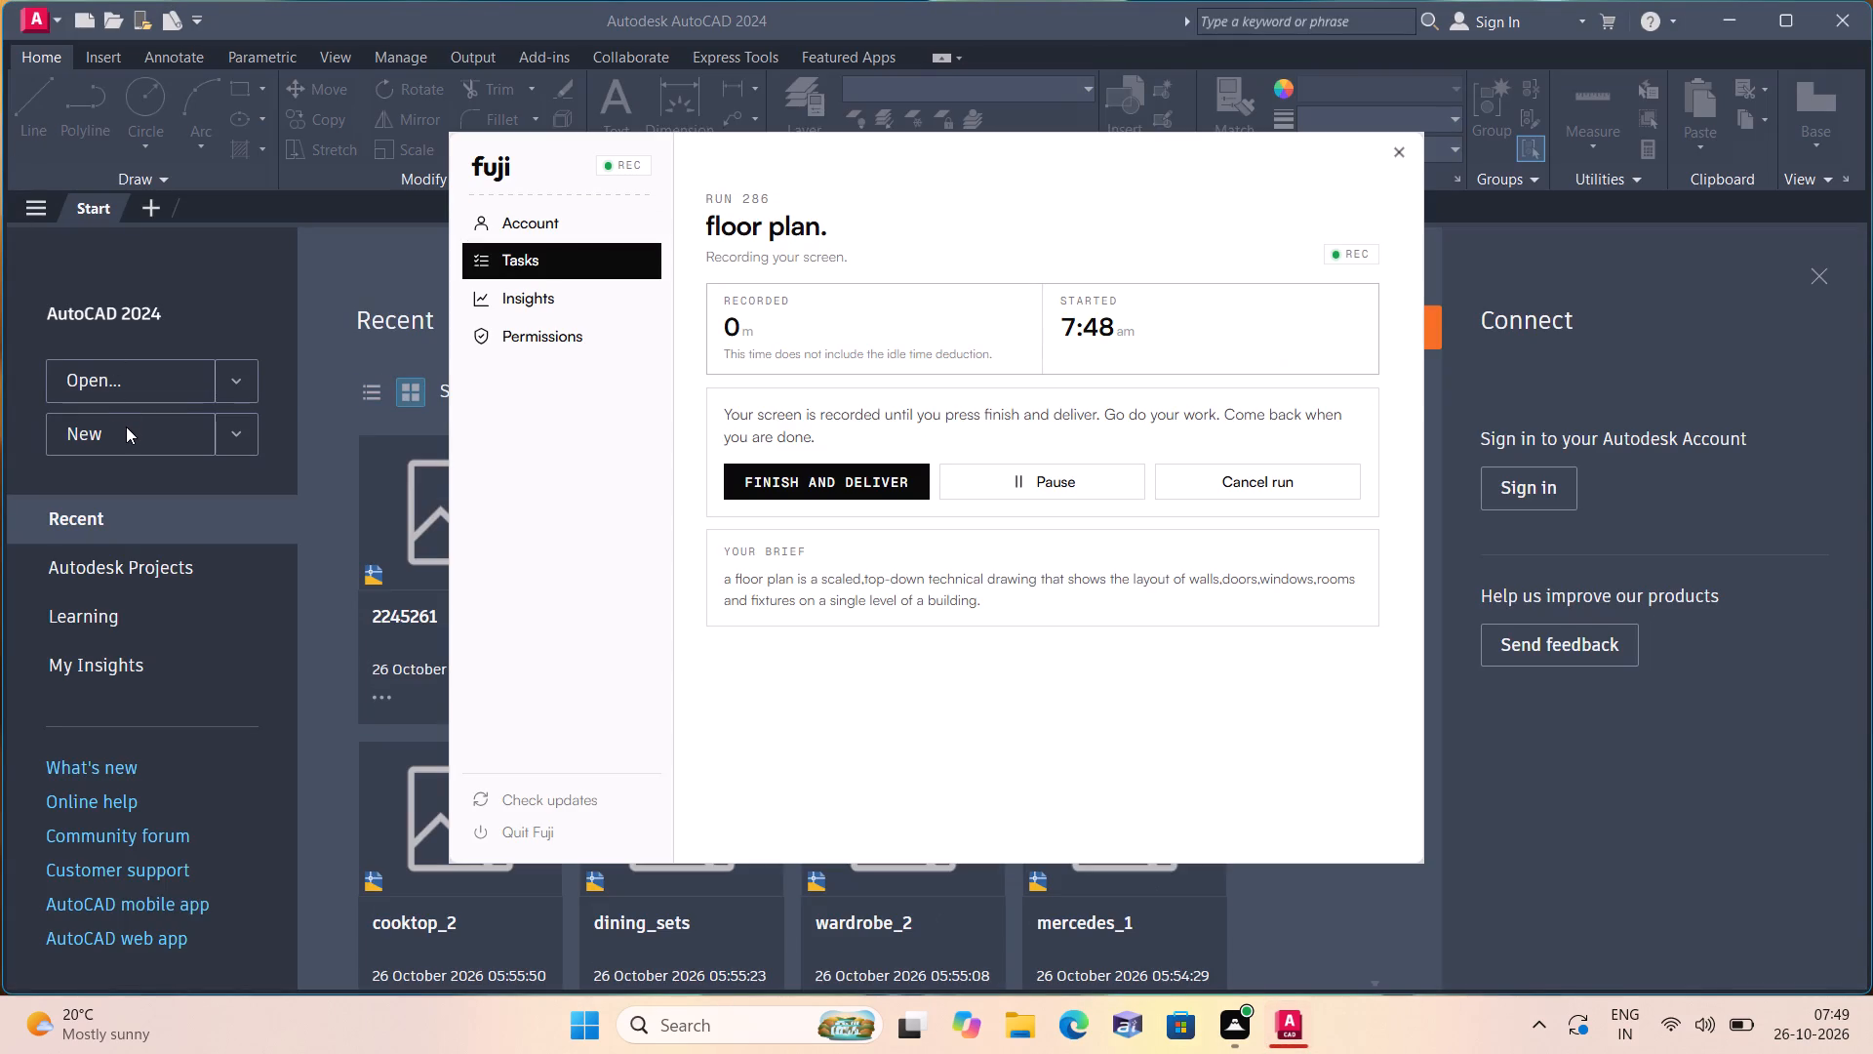
triple_click(126, 426)
triple_click(126, 426)
double_click(156, 445)
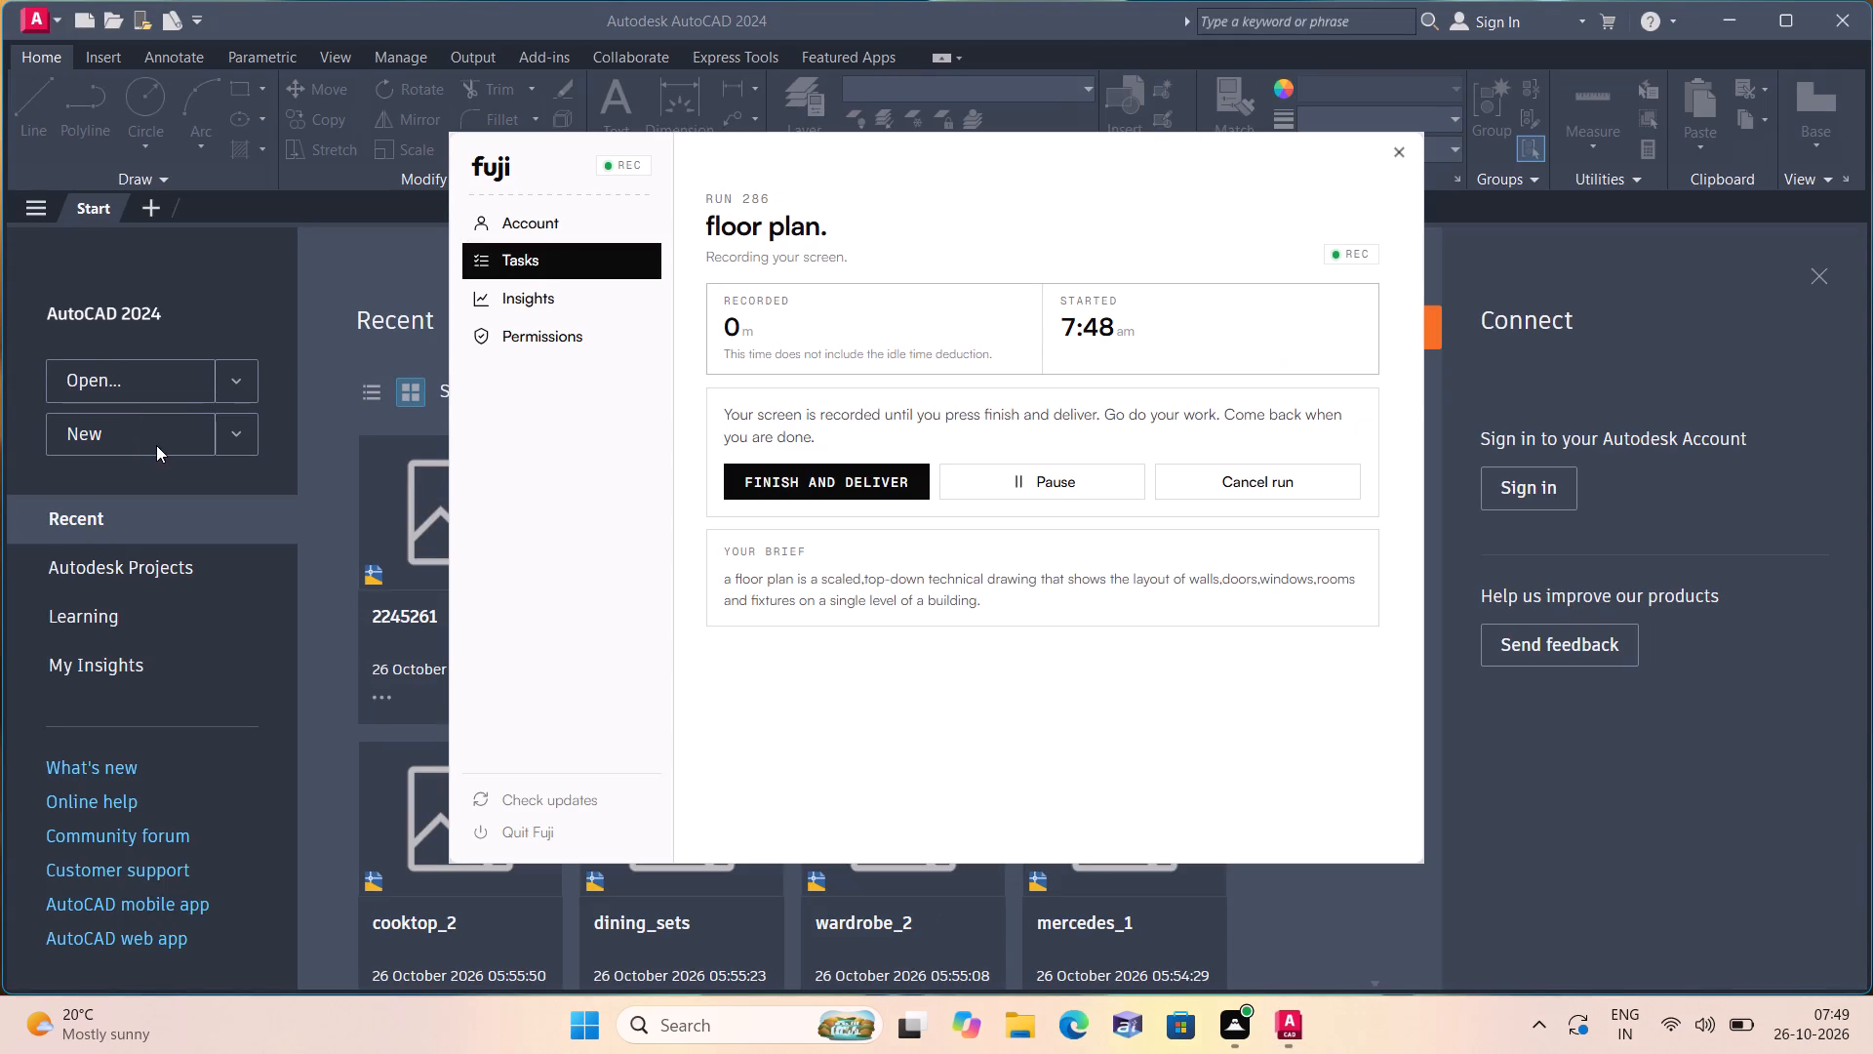
click(173, 442)
click(231, 433)
double_click(231, 432)
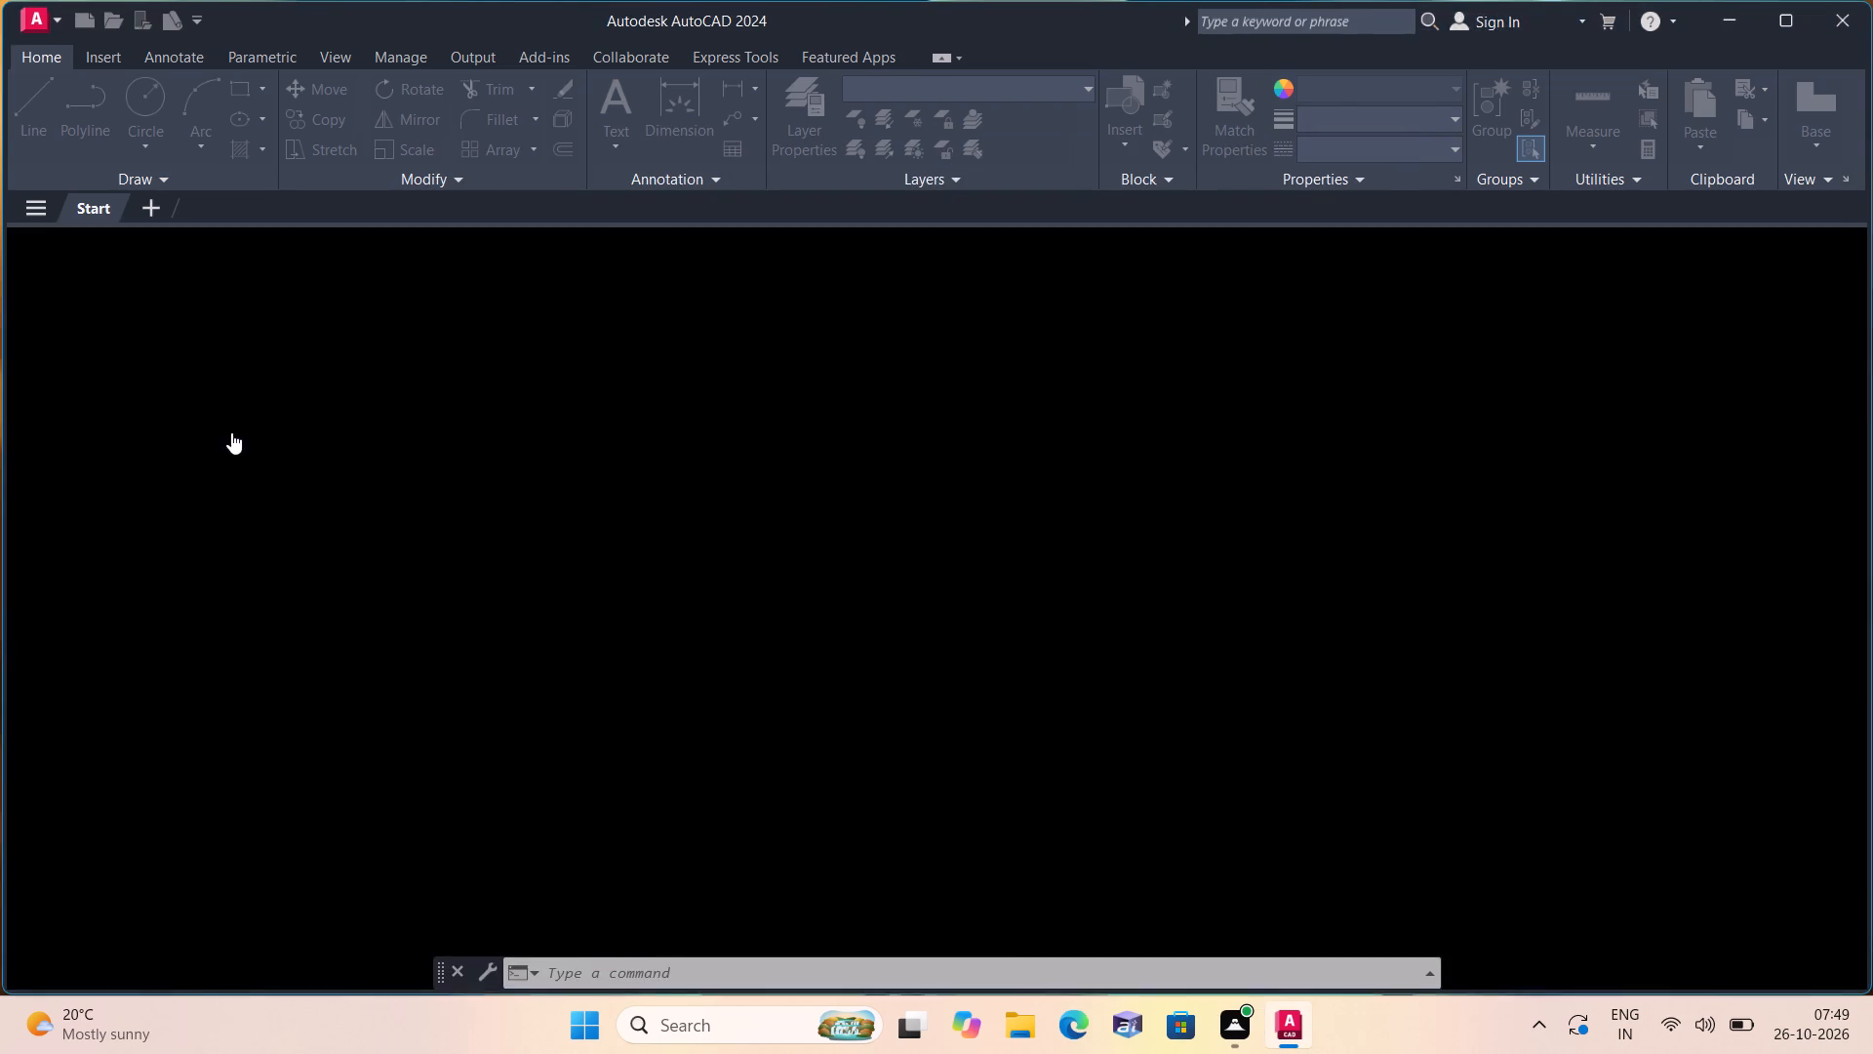
Set the model space limits from 0,0 to 1000,1000.
text(lim)
key(space)
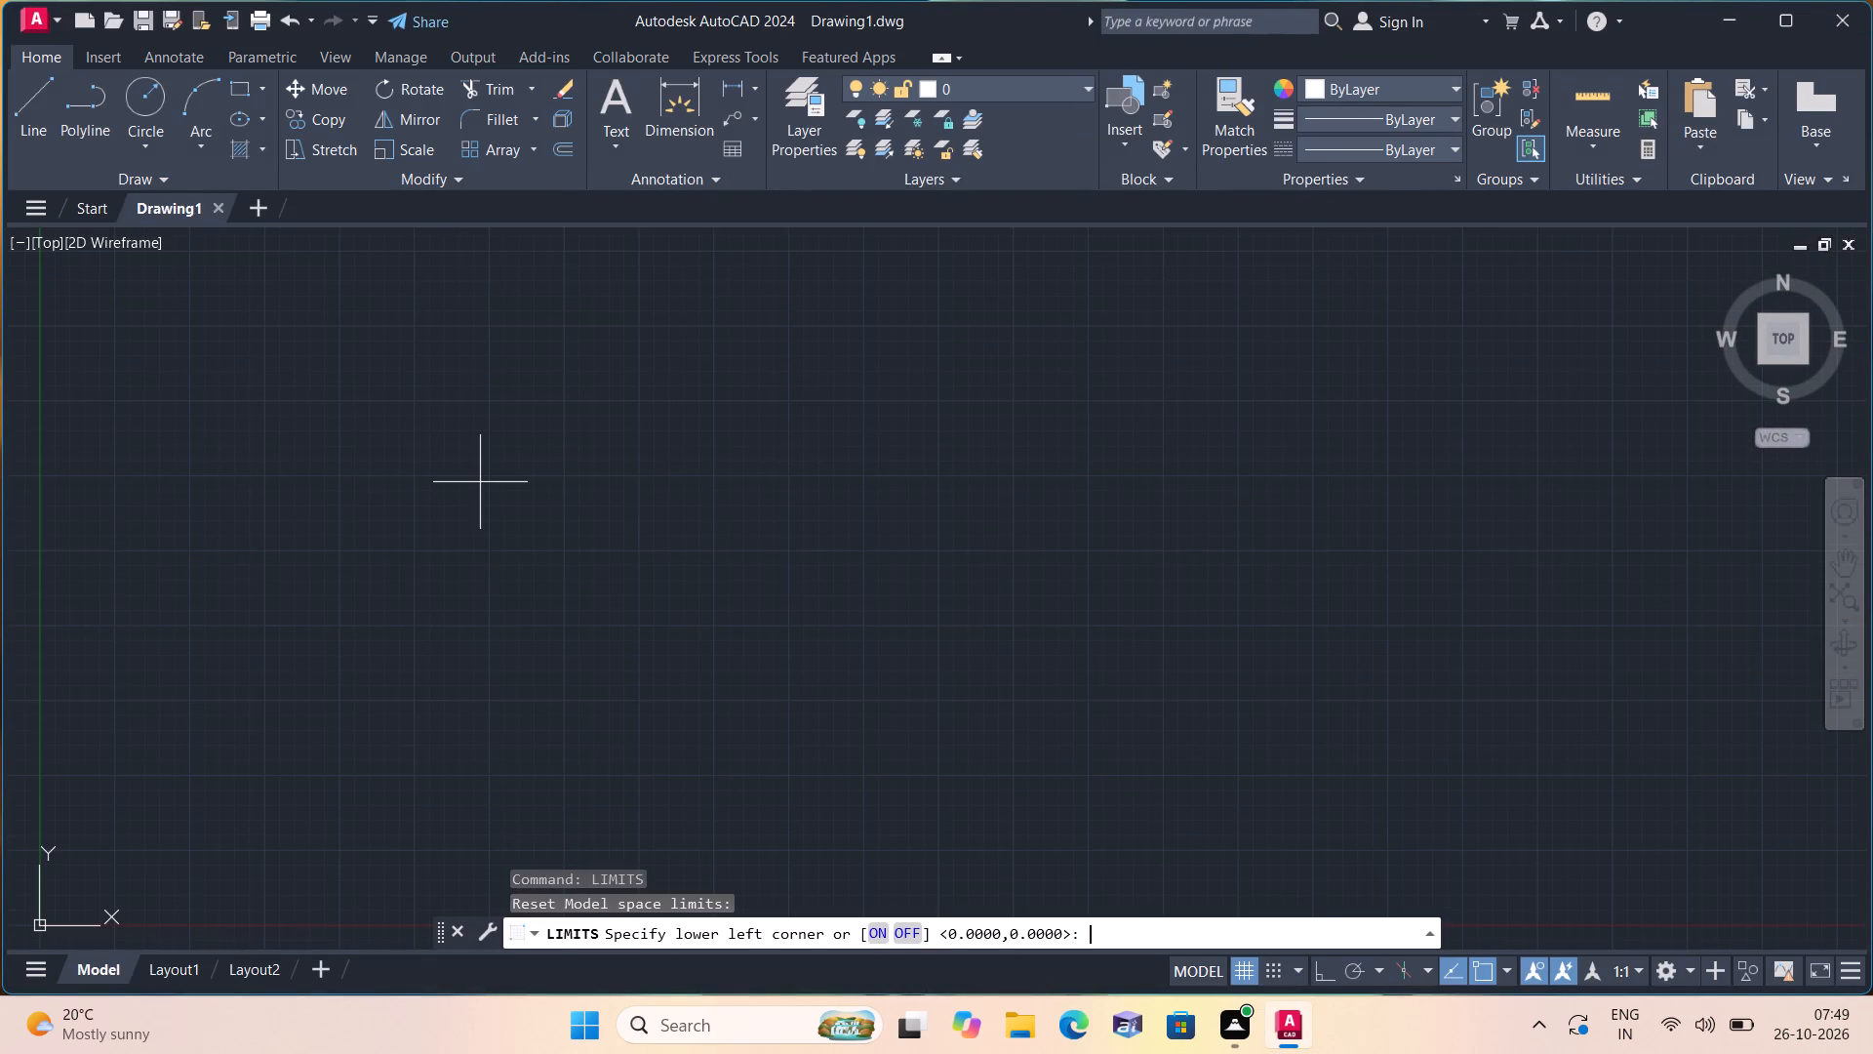
text(0,0)
key(space)
text(1000)
text(,1000 un)
Configure the drawing units to Engineering length with a precision of 0'-0".
key(space)
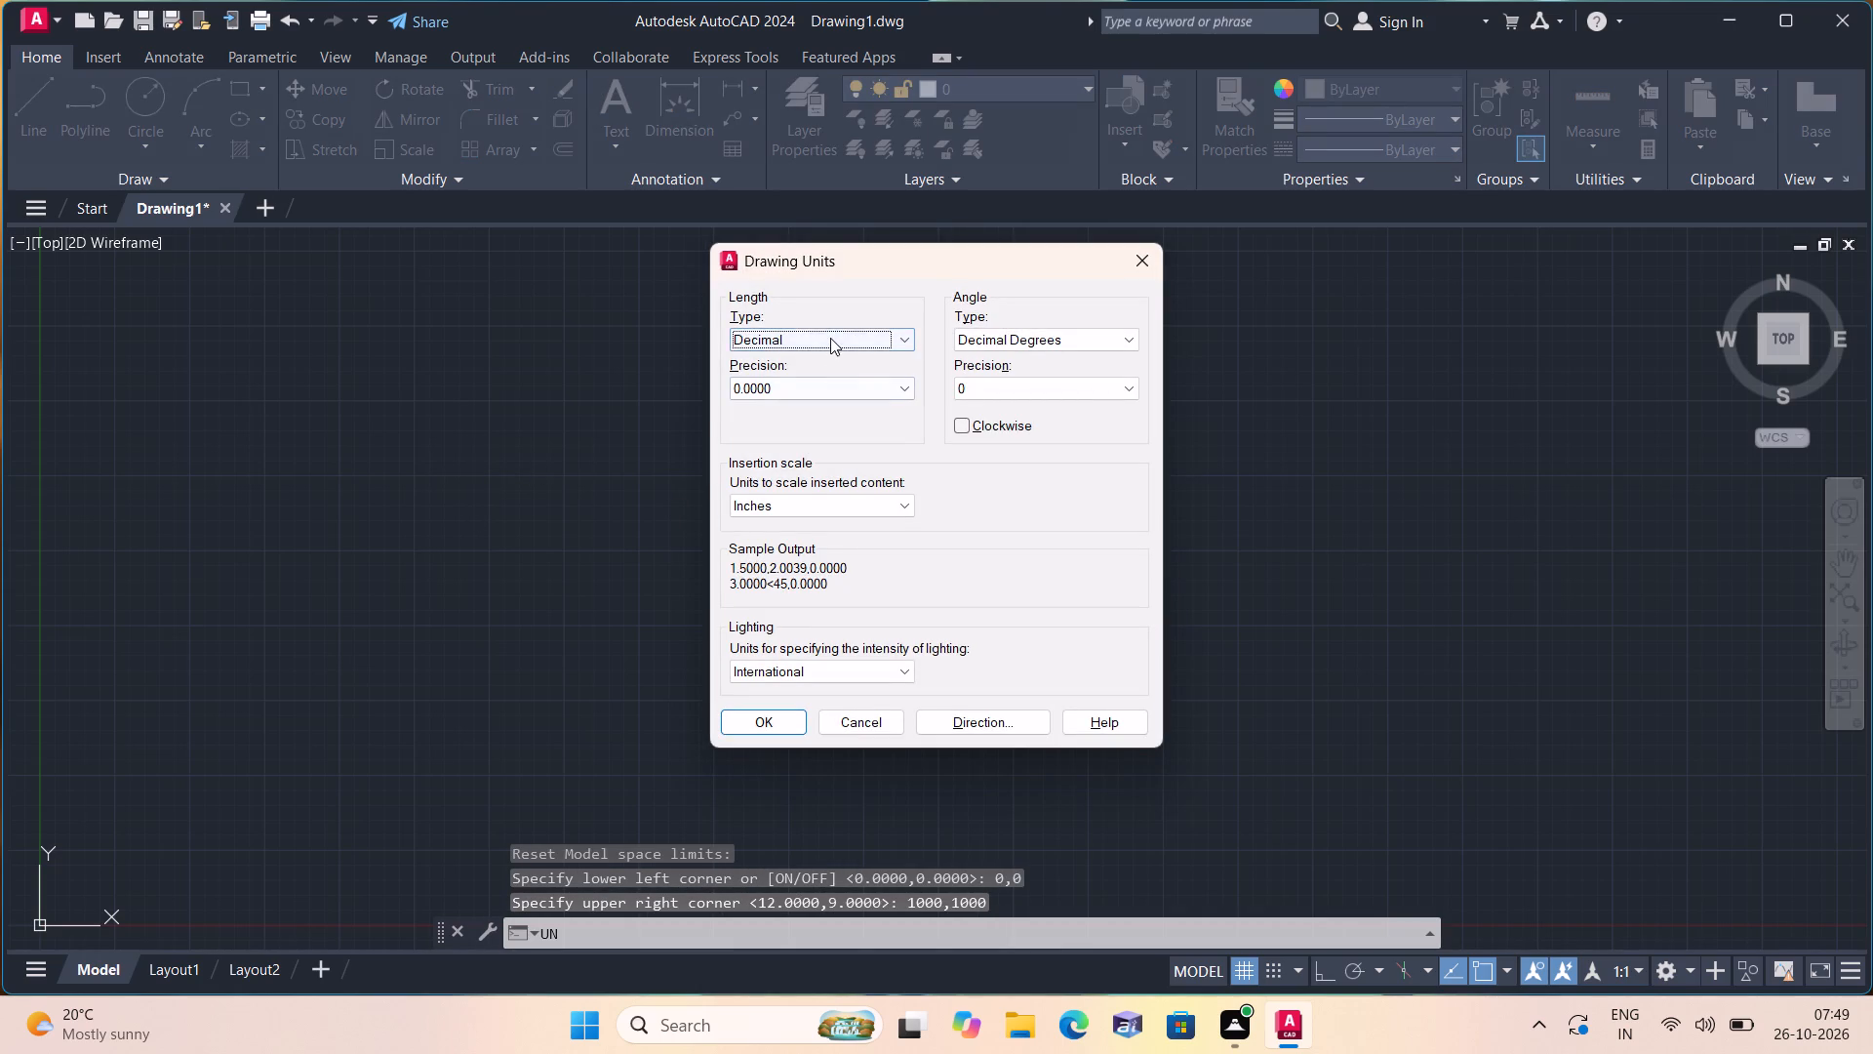
click(830, 337)
click(807, 392)
click(807, 392)
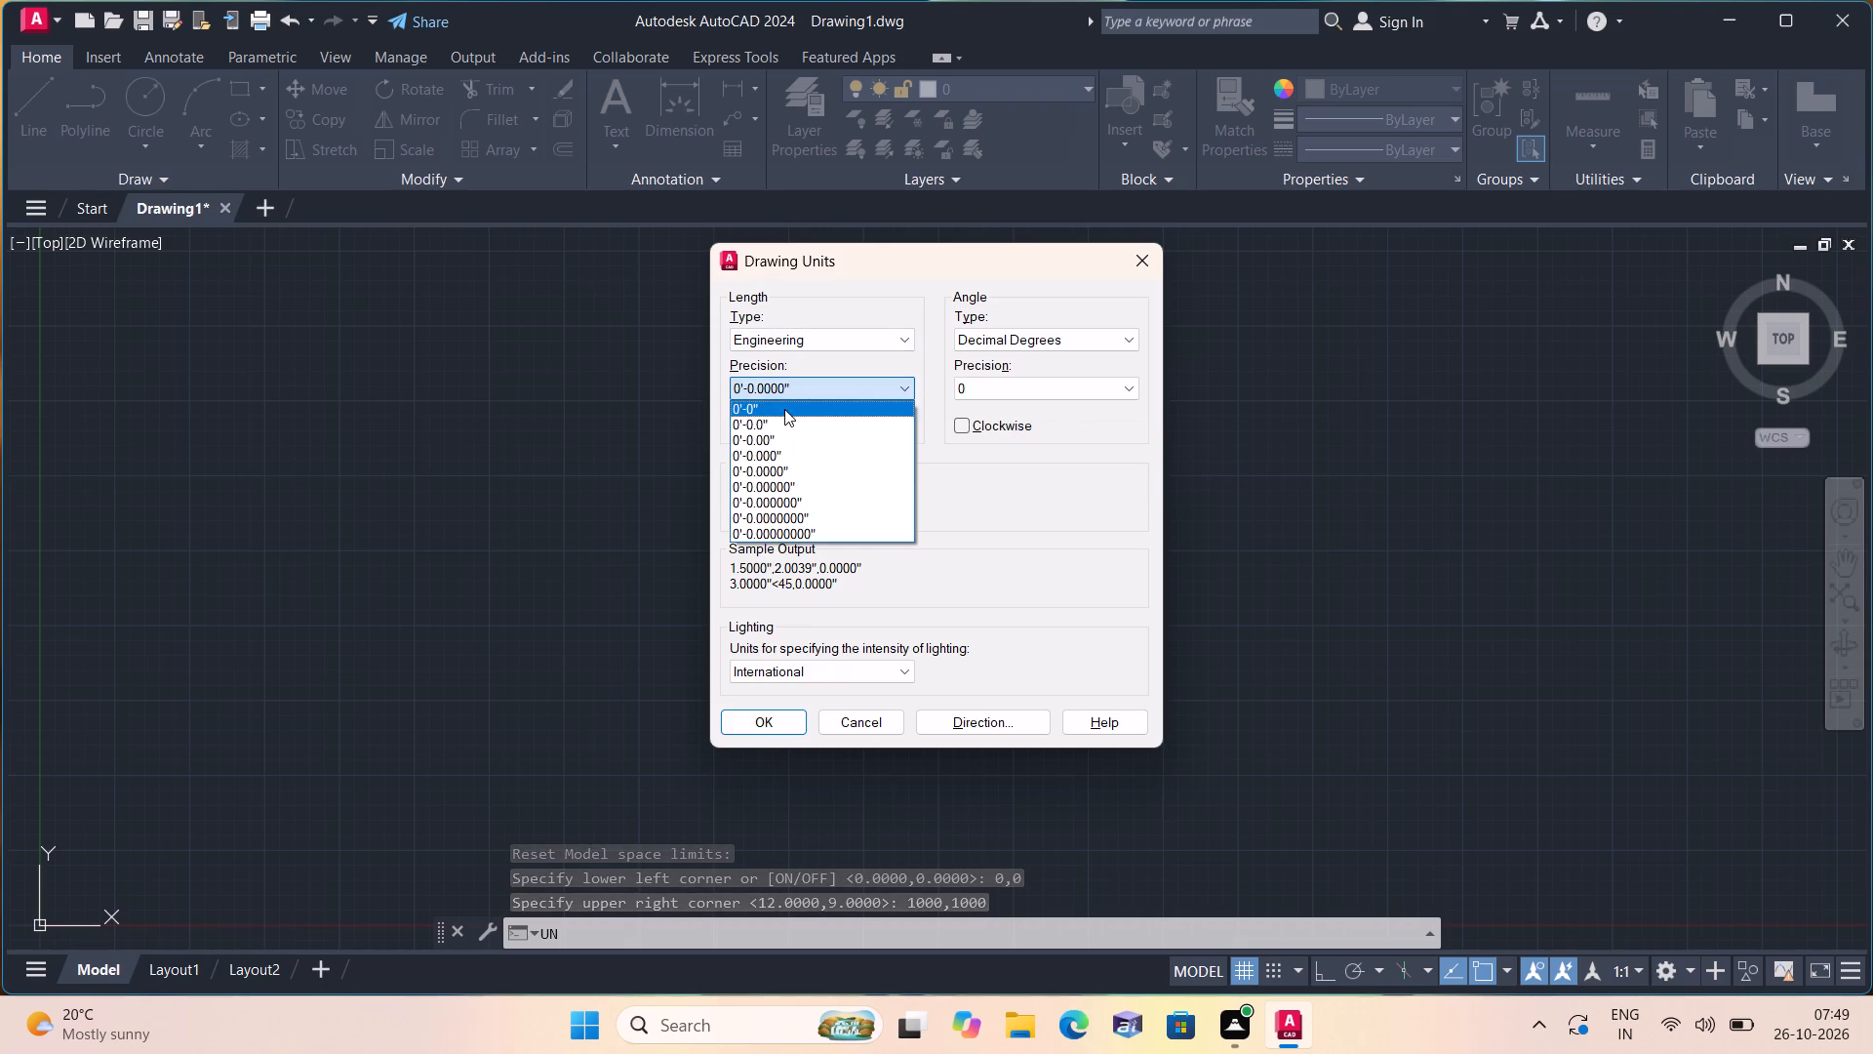
click(784, 409)
click(784, 718)
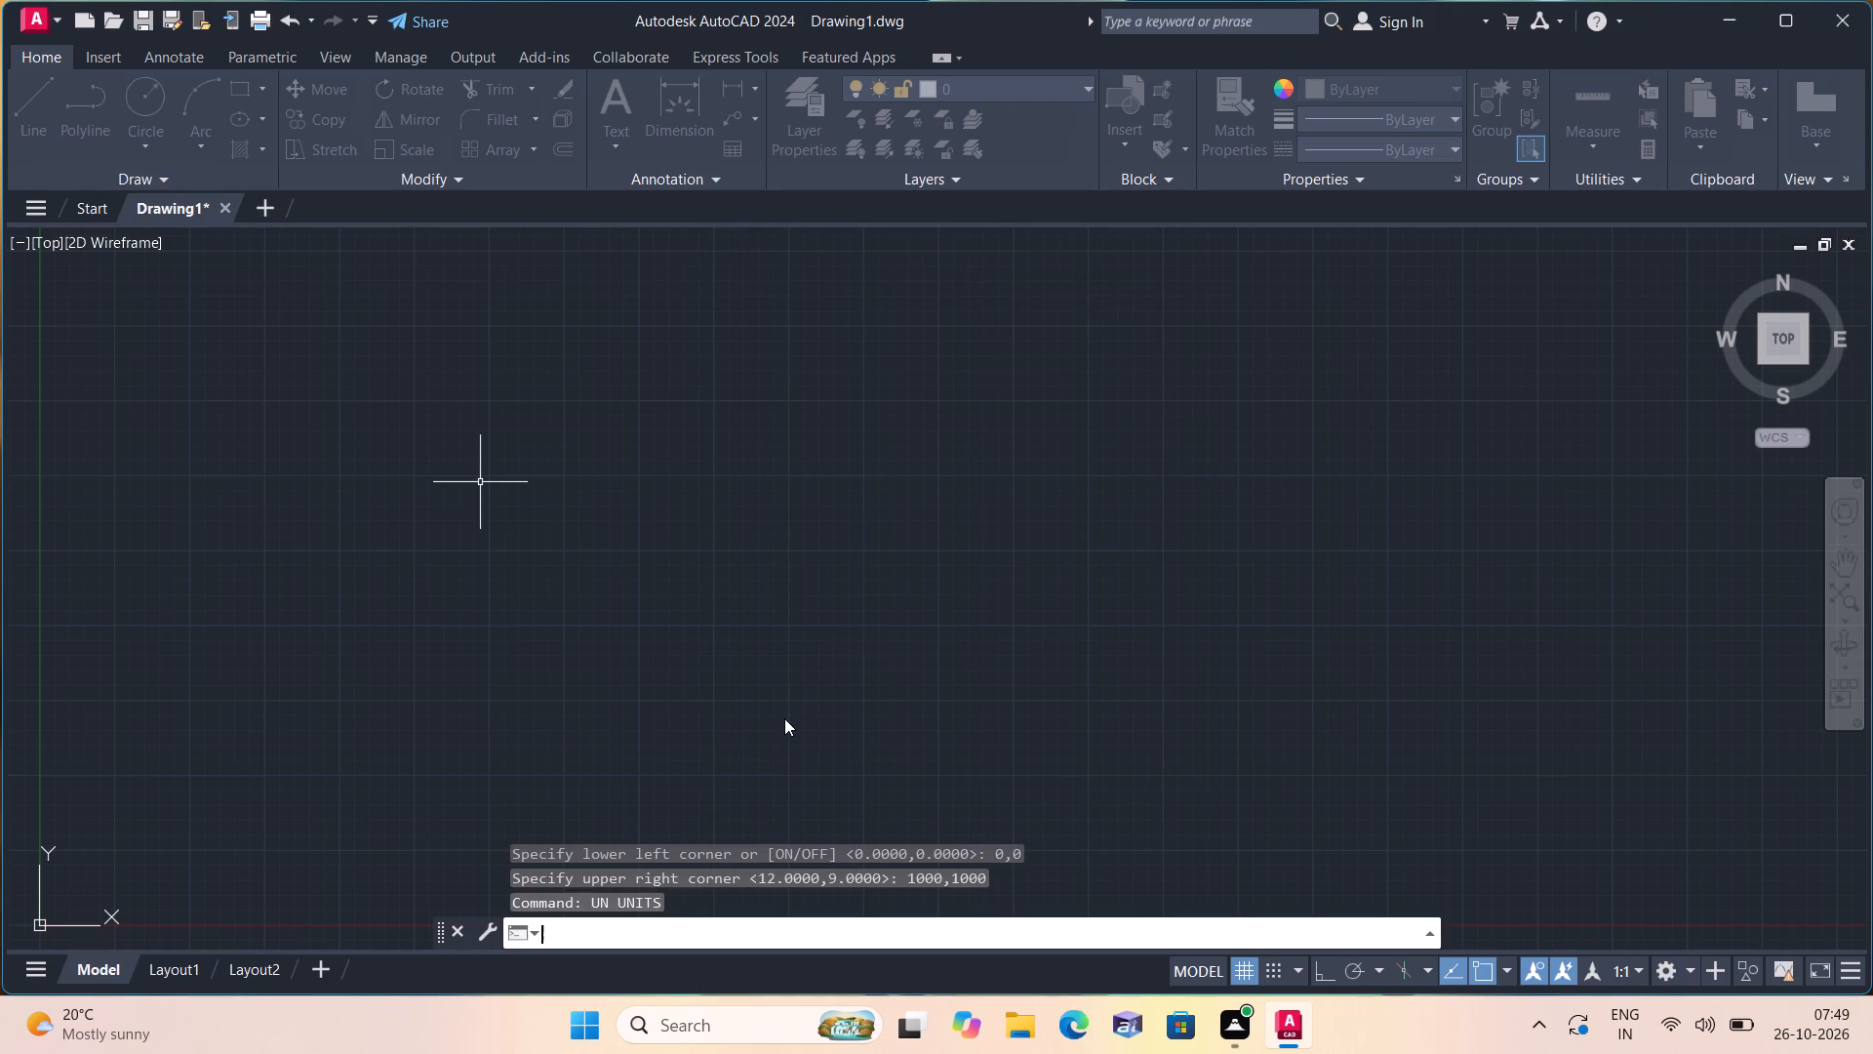
Modify the Standard dimension style's primary units to Engineering with 0'-0" precision and make the style current.
text(d)
key(space)
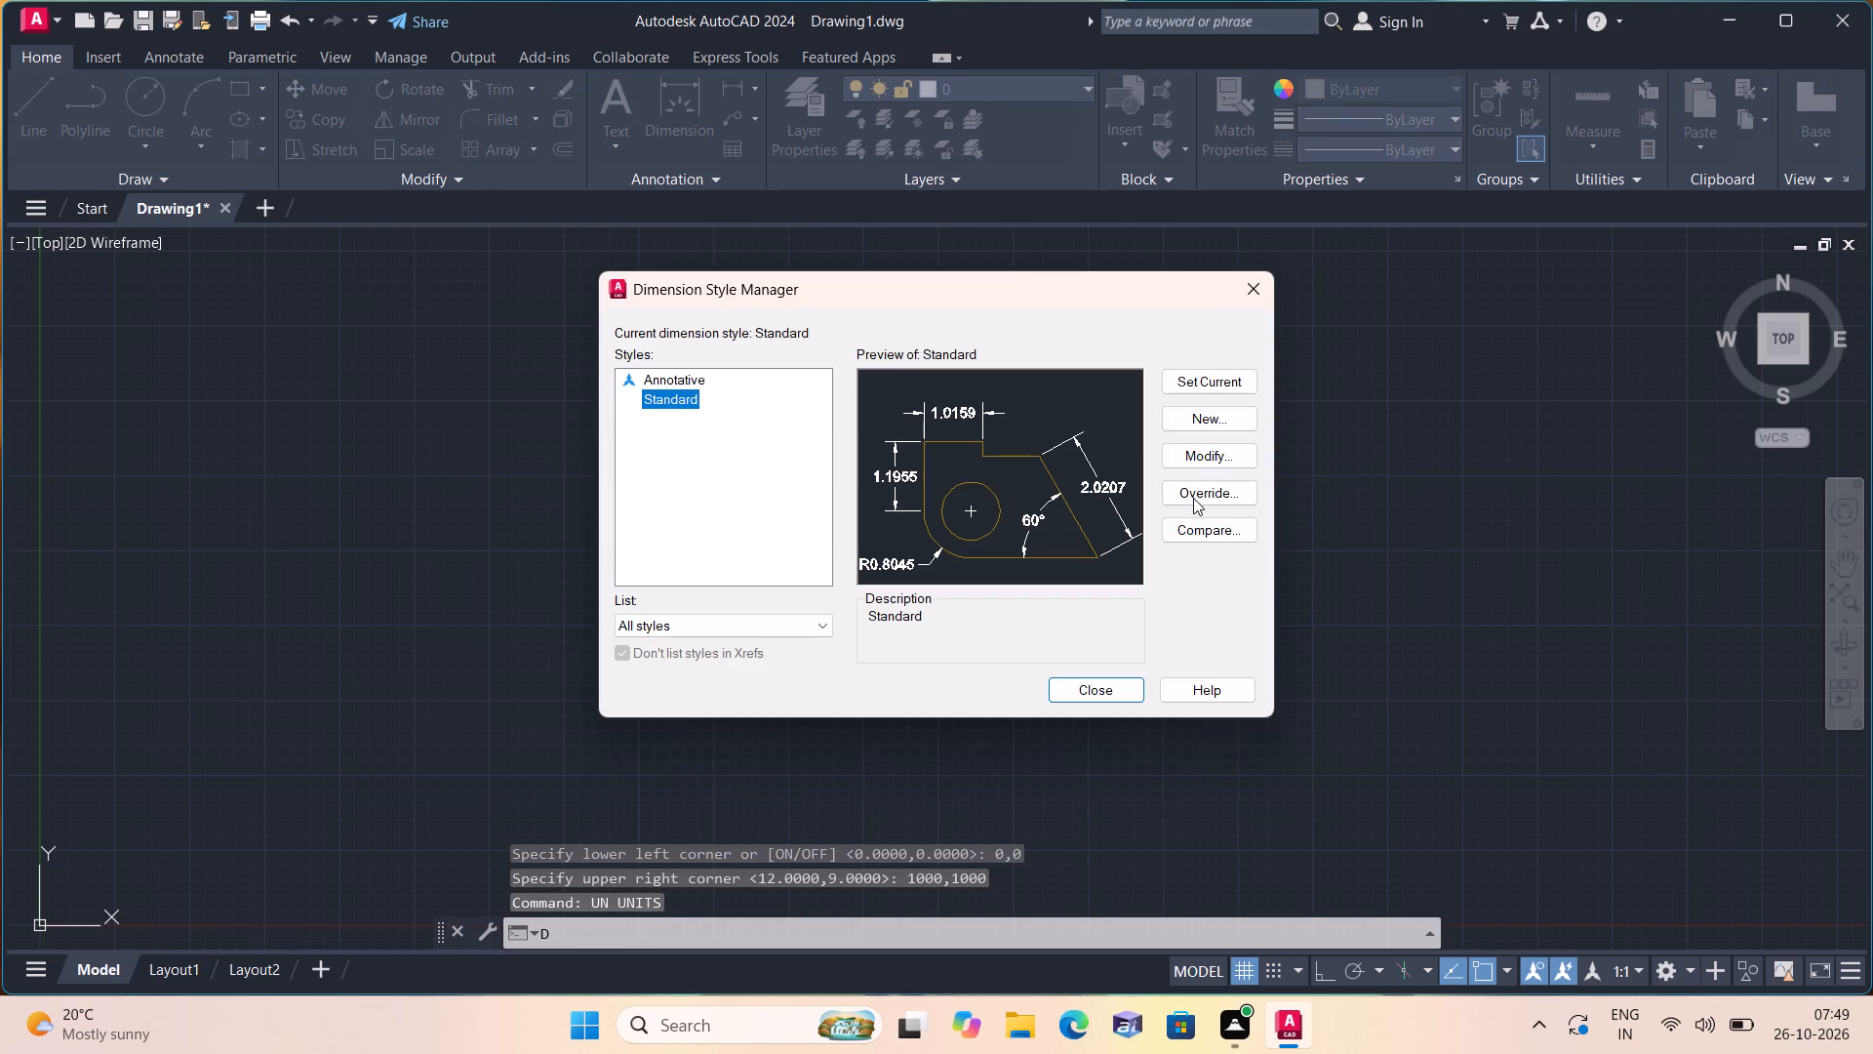
click(1228, 455)
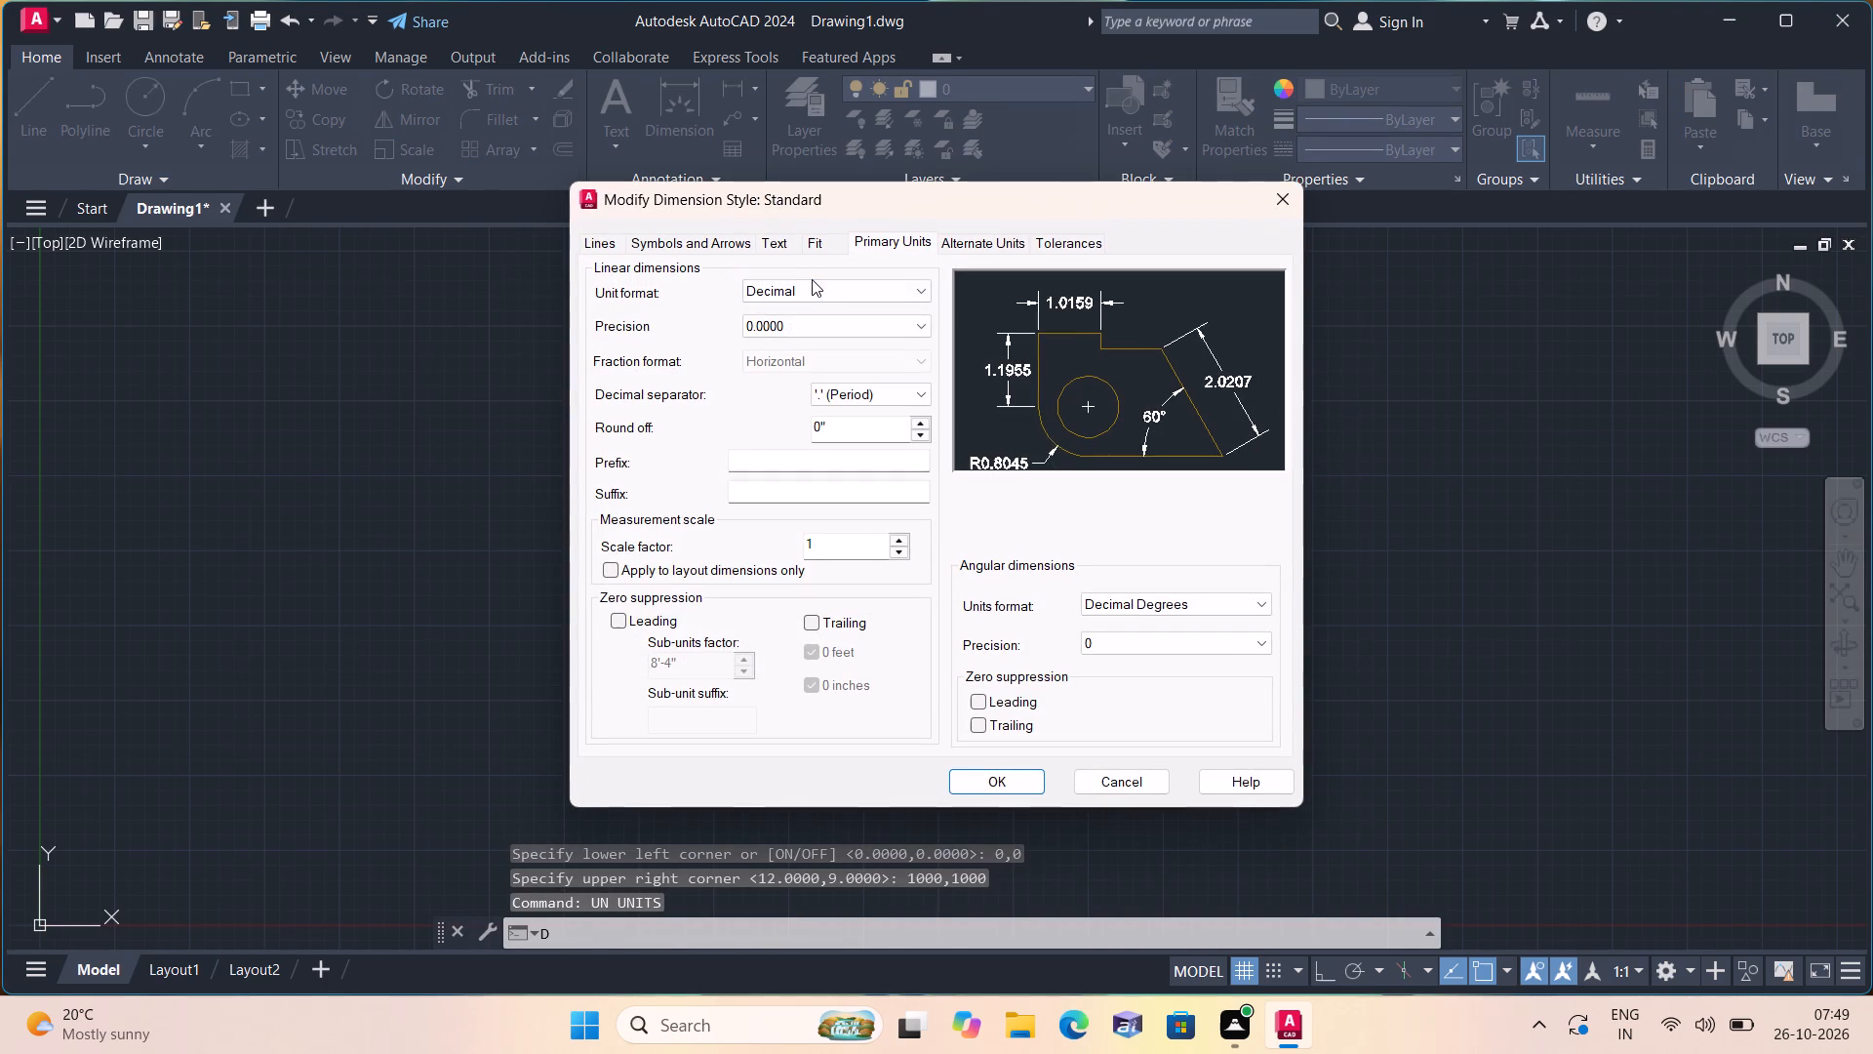
click(814, 283)
click(812, 346)
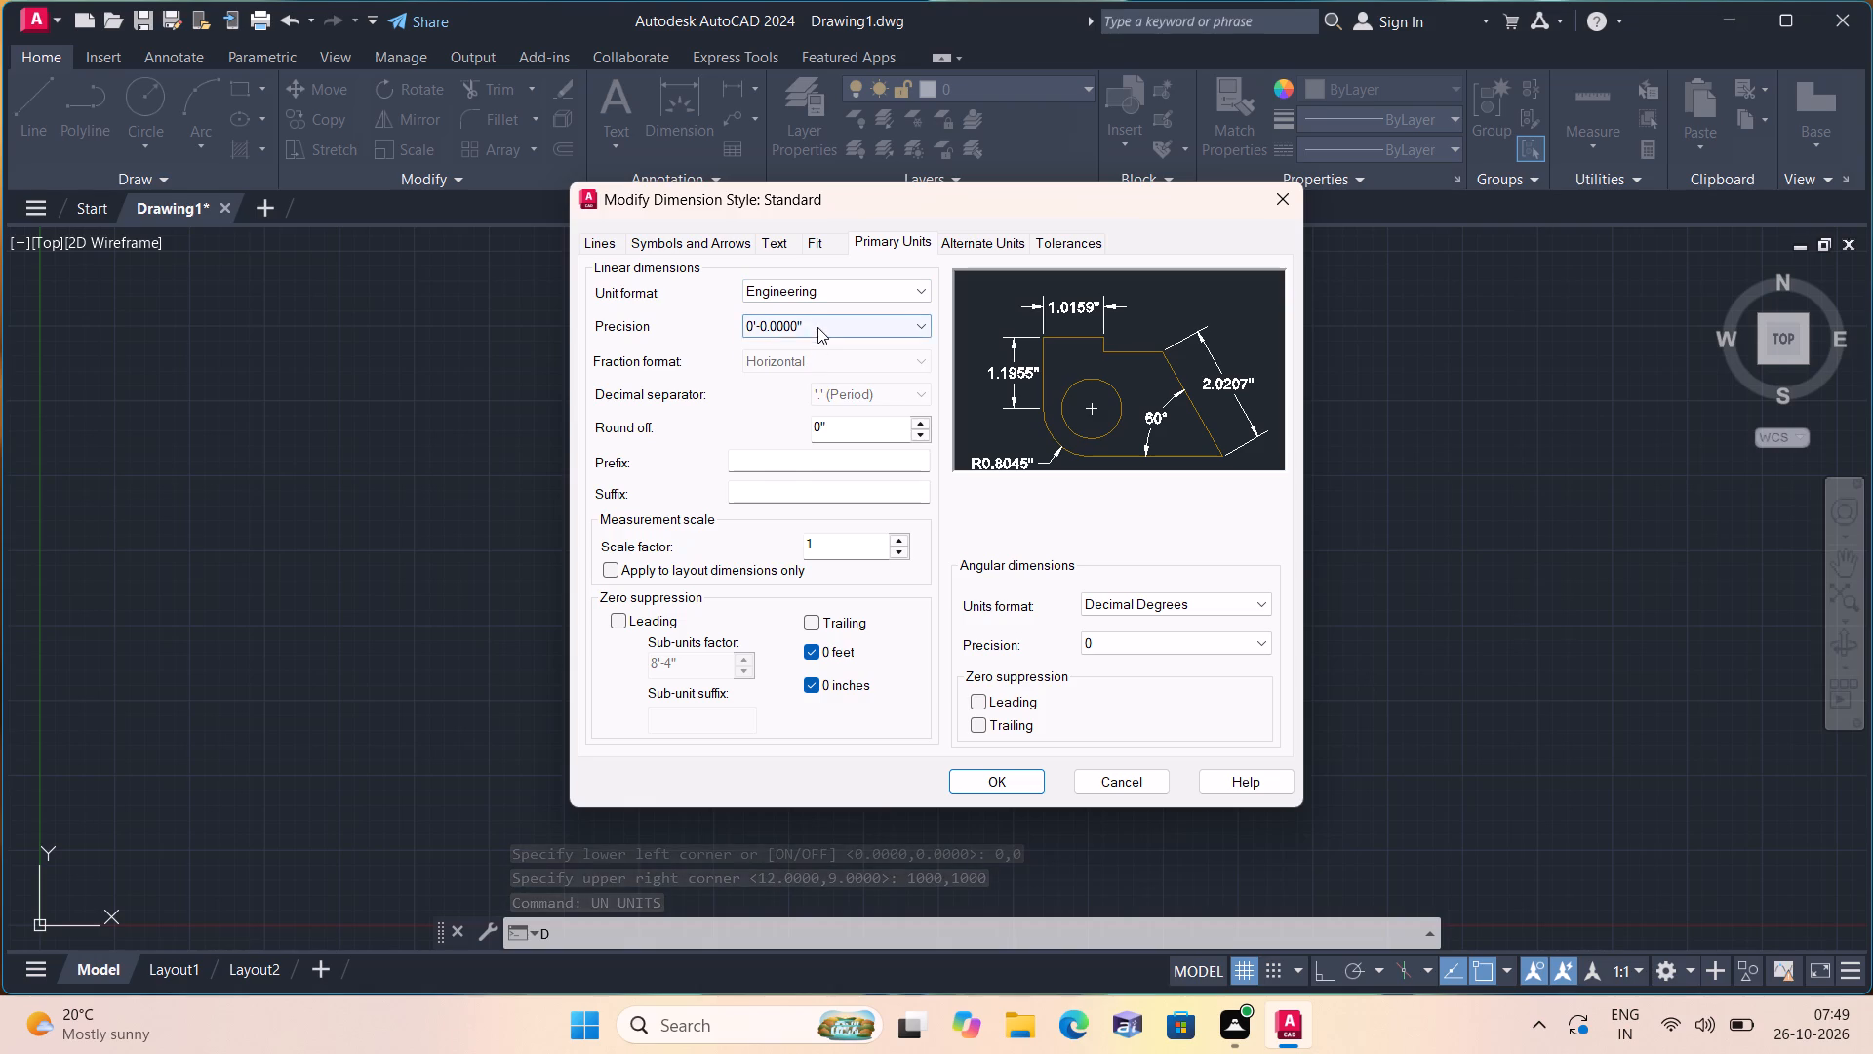
click(817, 327)
click(800, 348)
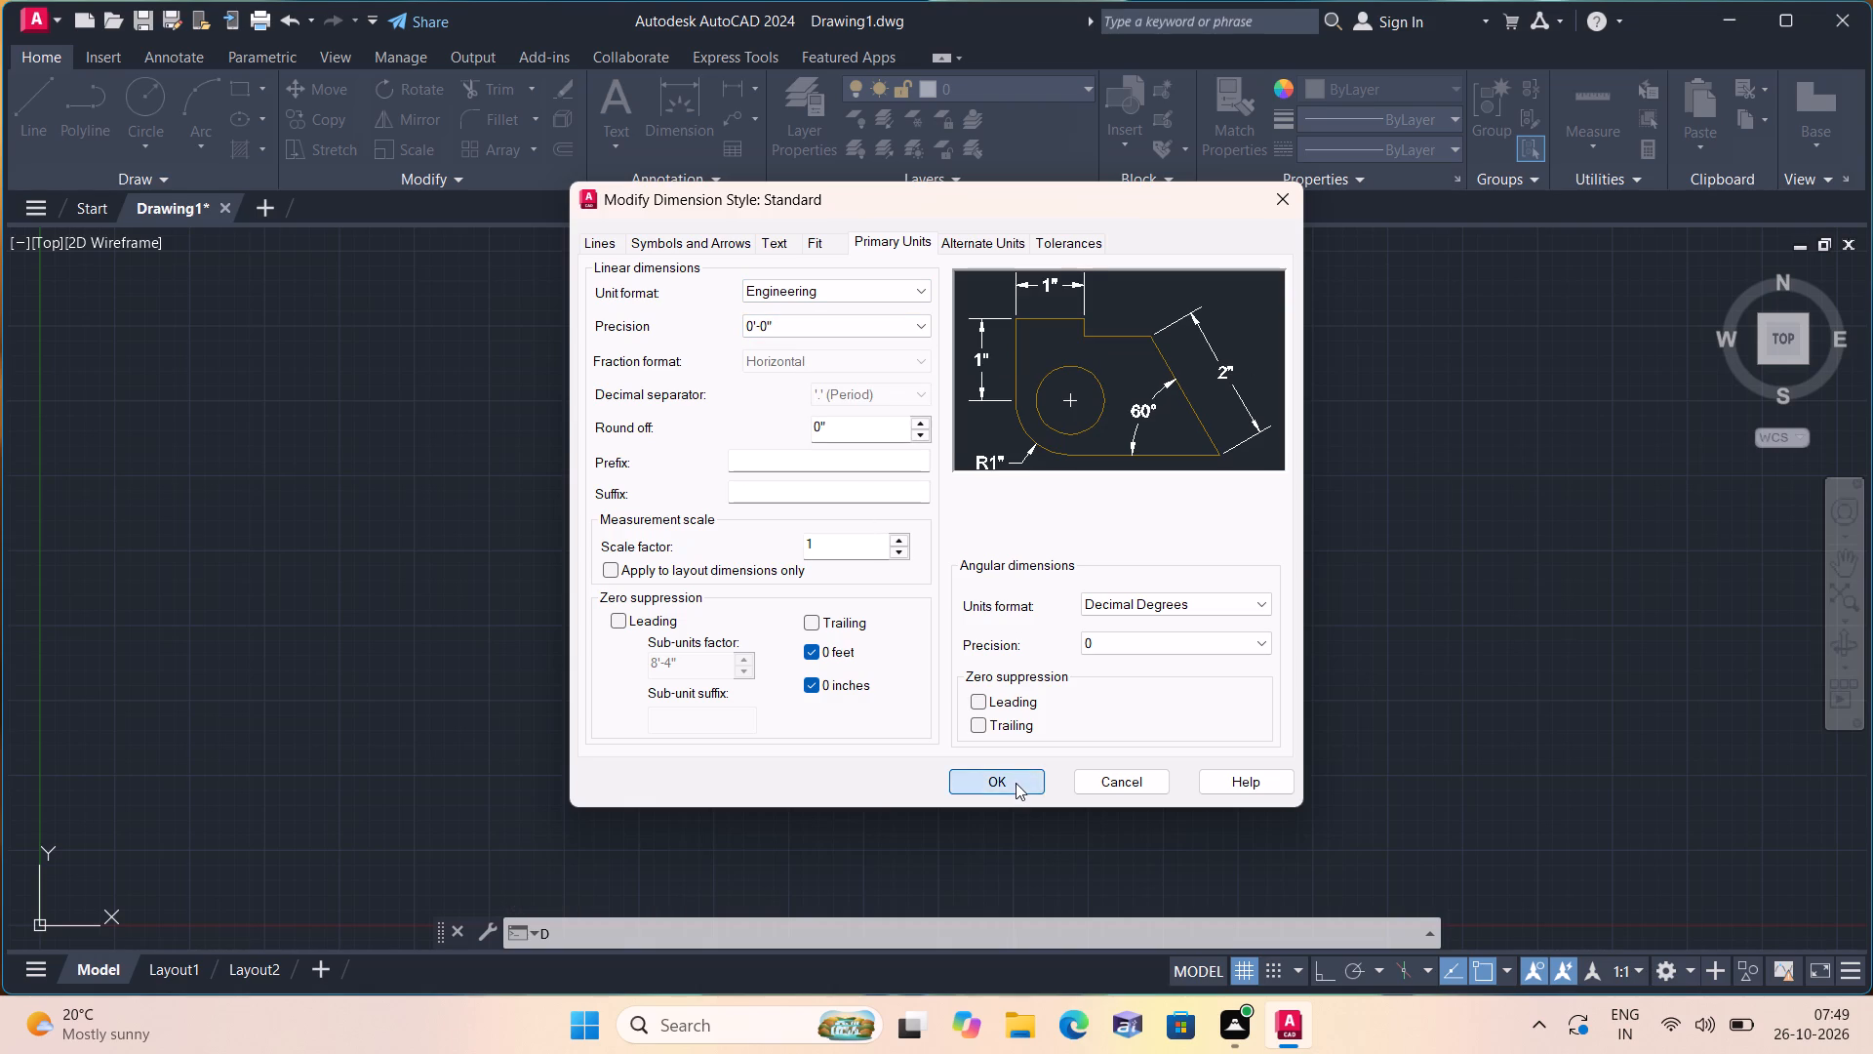
click(1016, 783)
click(1215, 383)
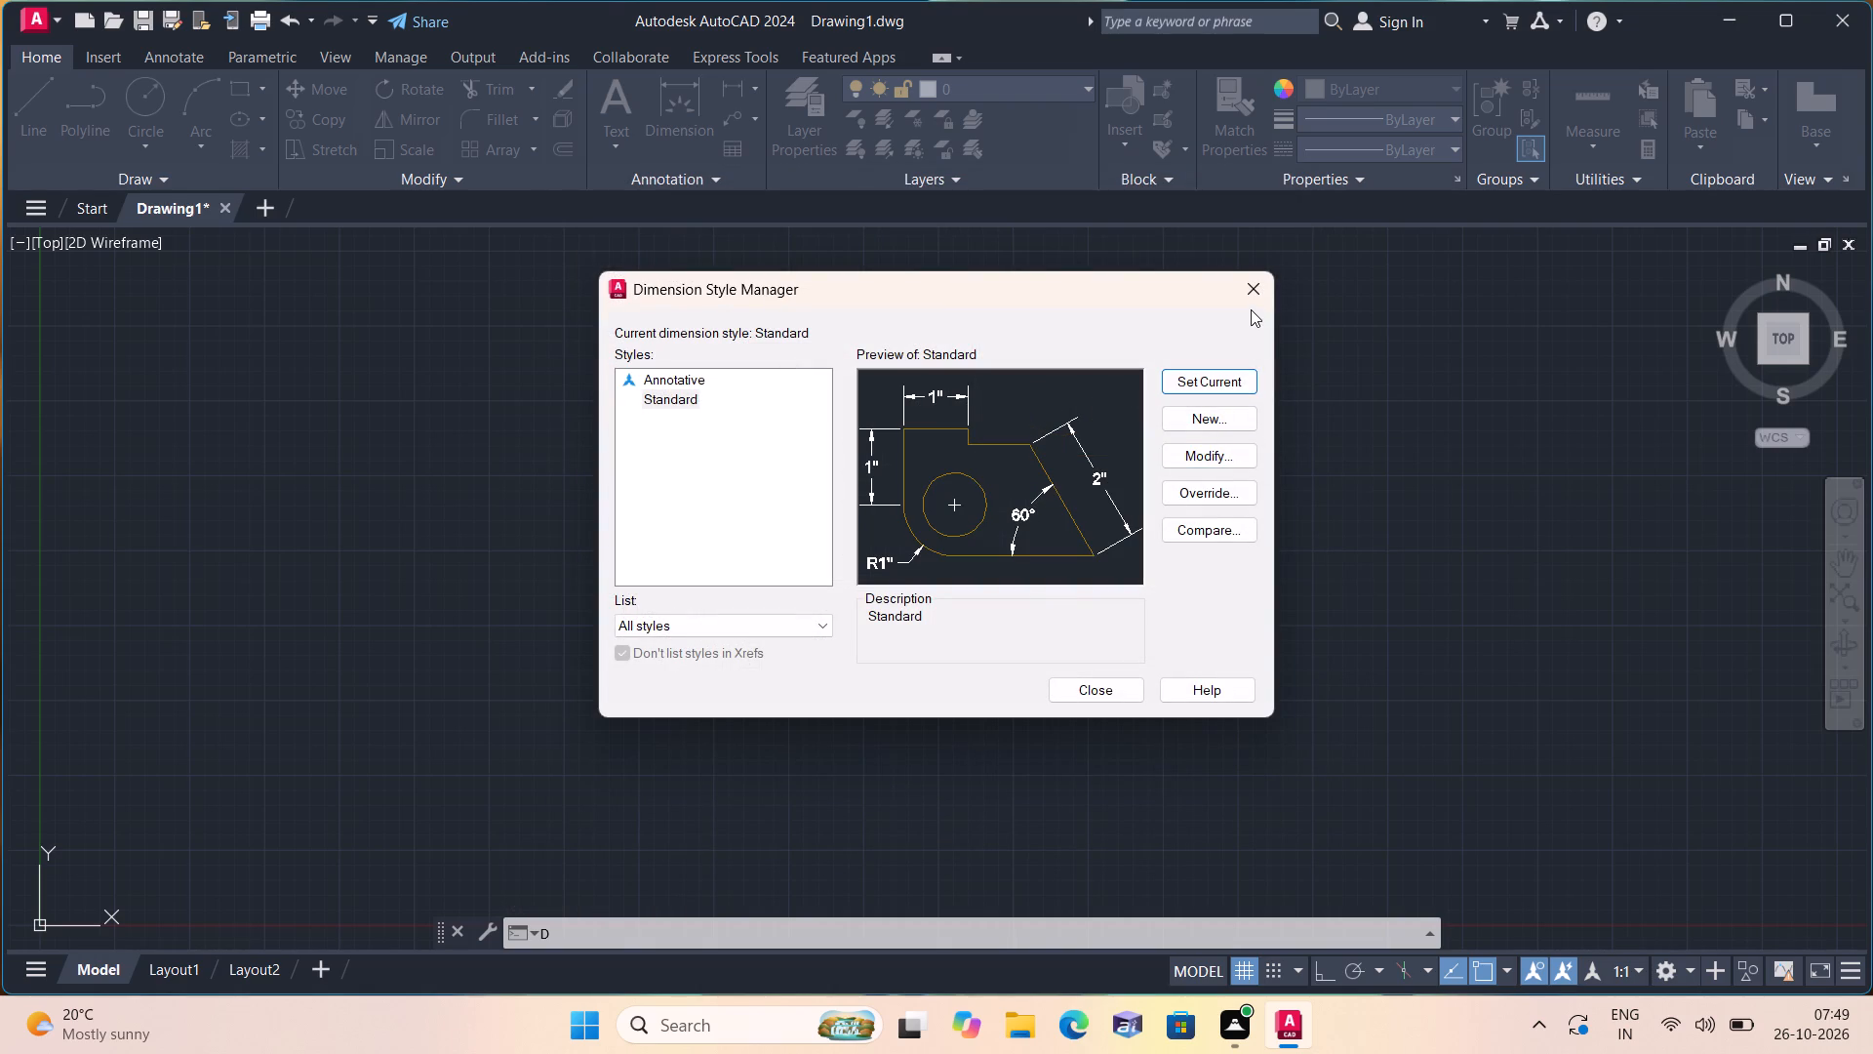
click(1255, 293)
Draw one vertical and one horizontal construction line that cross each other in the drawing area.
key(x)
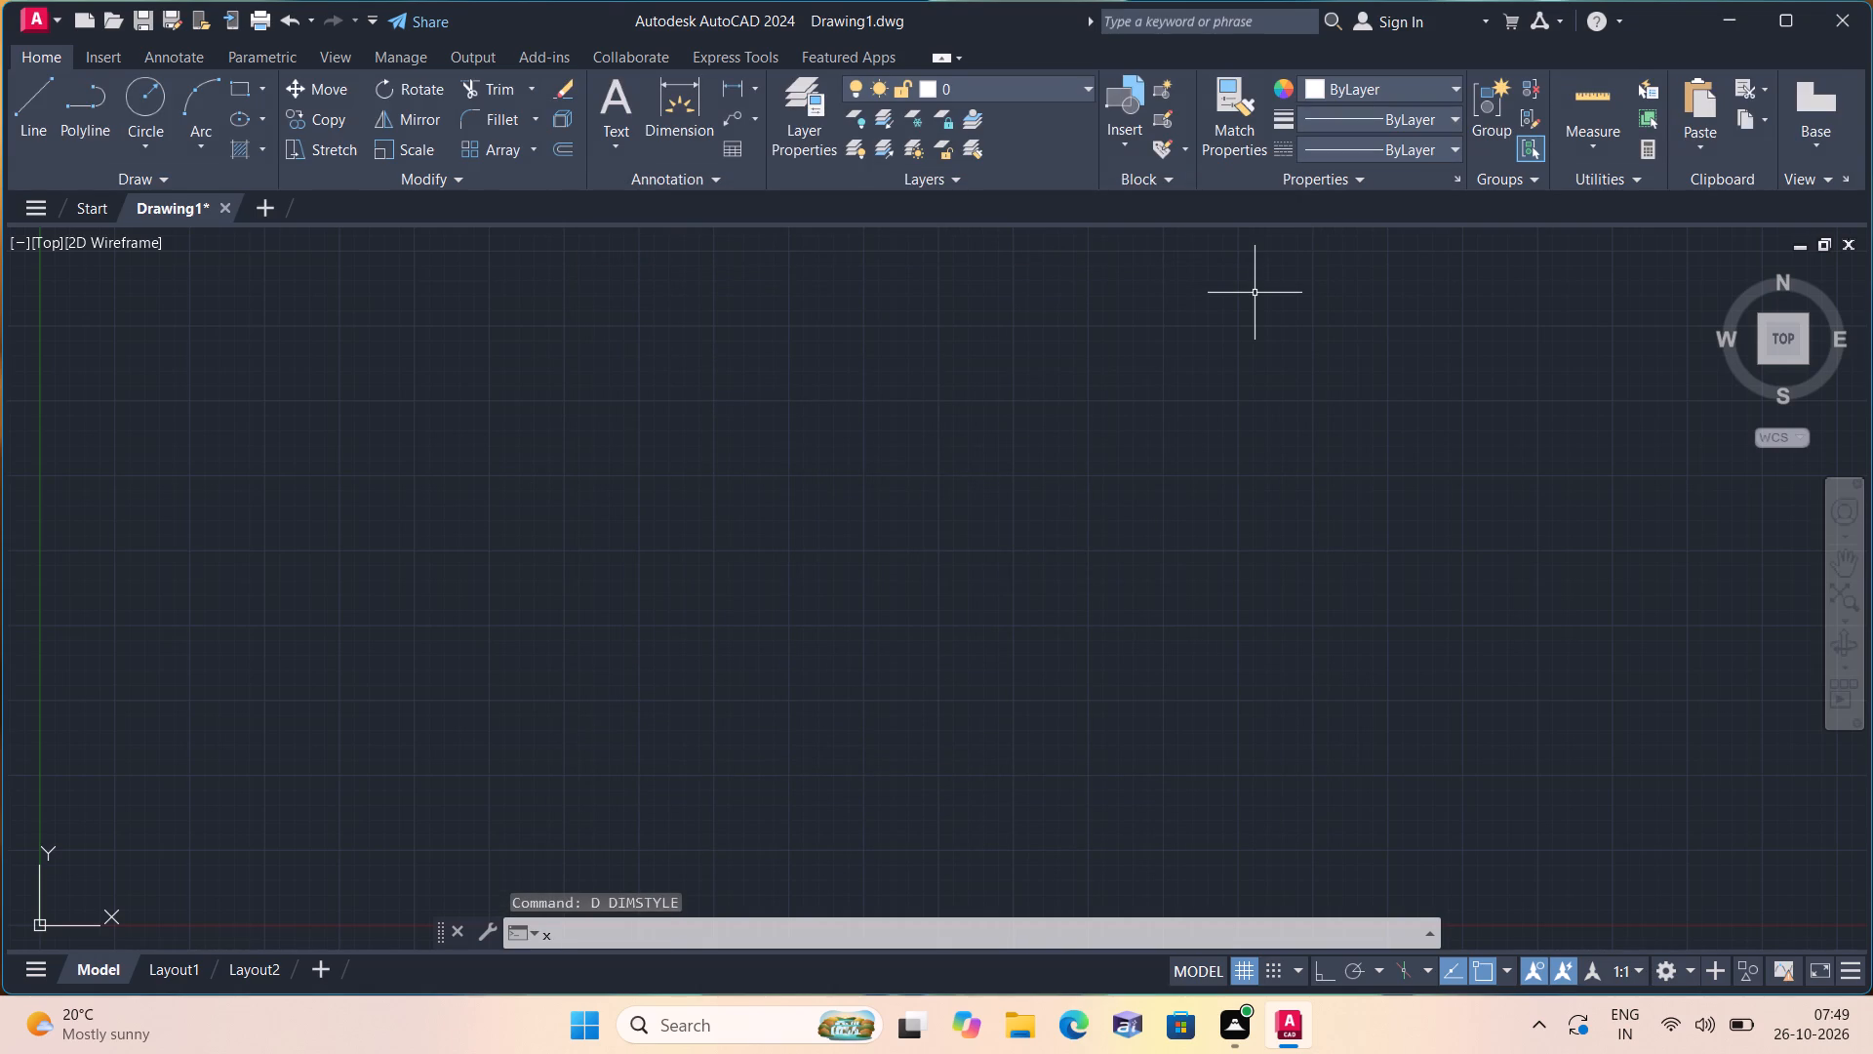
text(l)
key(space)
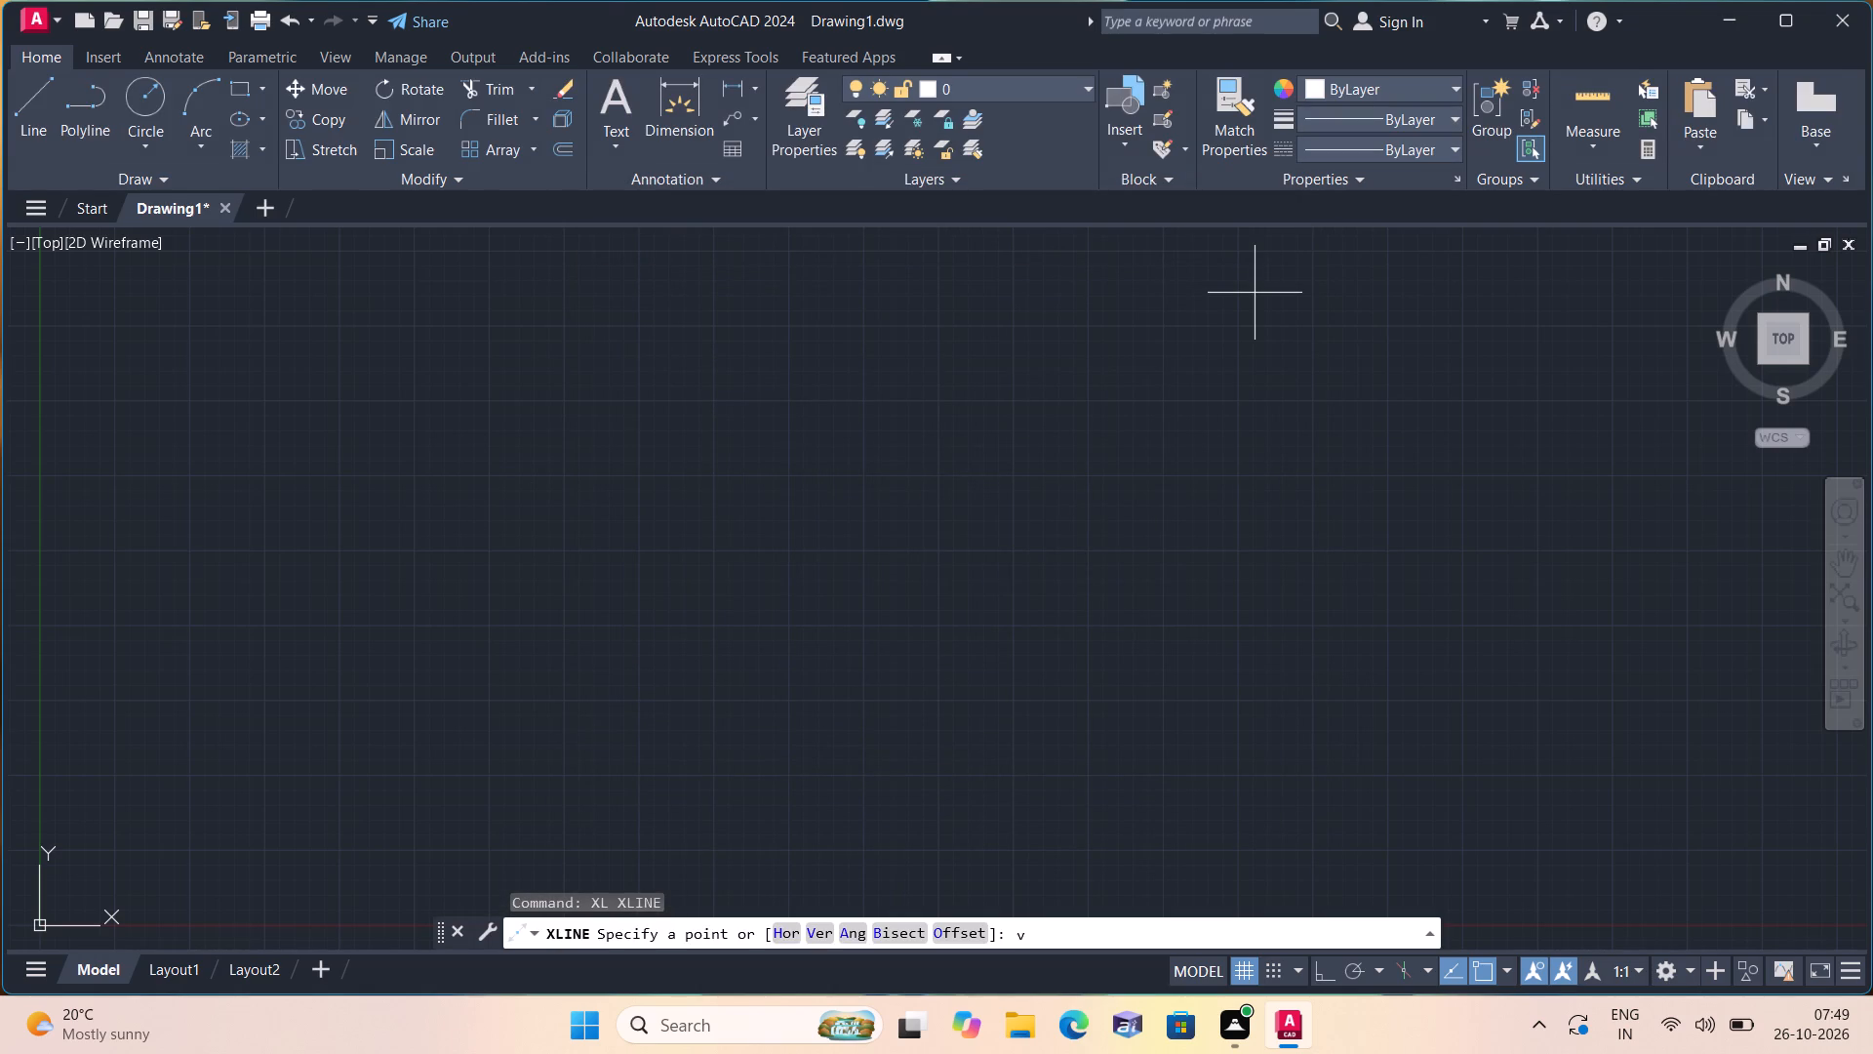
key(v)
key(space)
click(947, 591)
key(space)
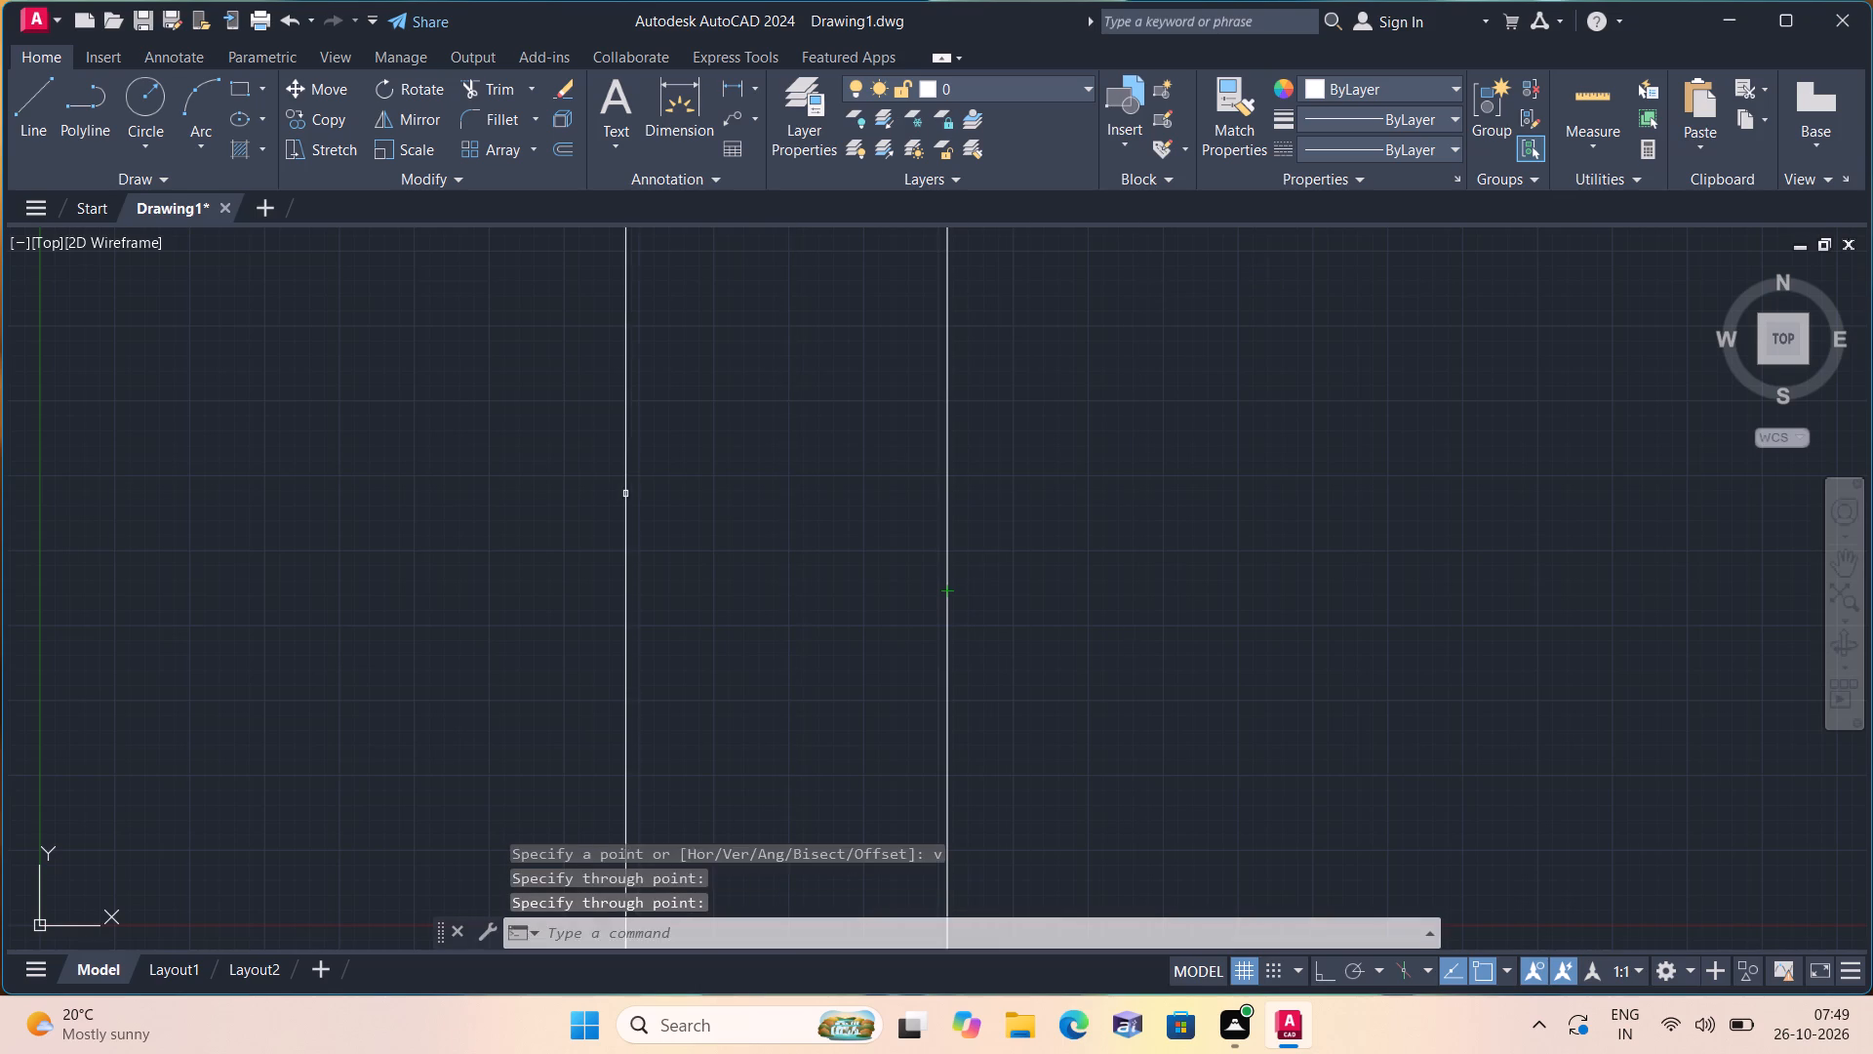
key(space)
key(h)
key(space)
click(636, 506)
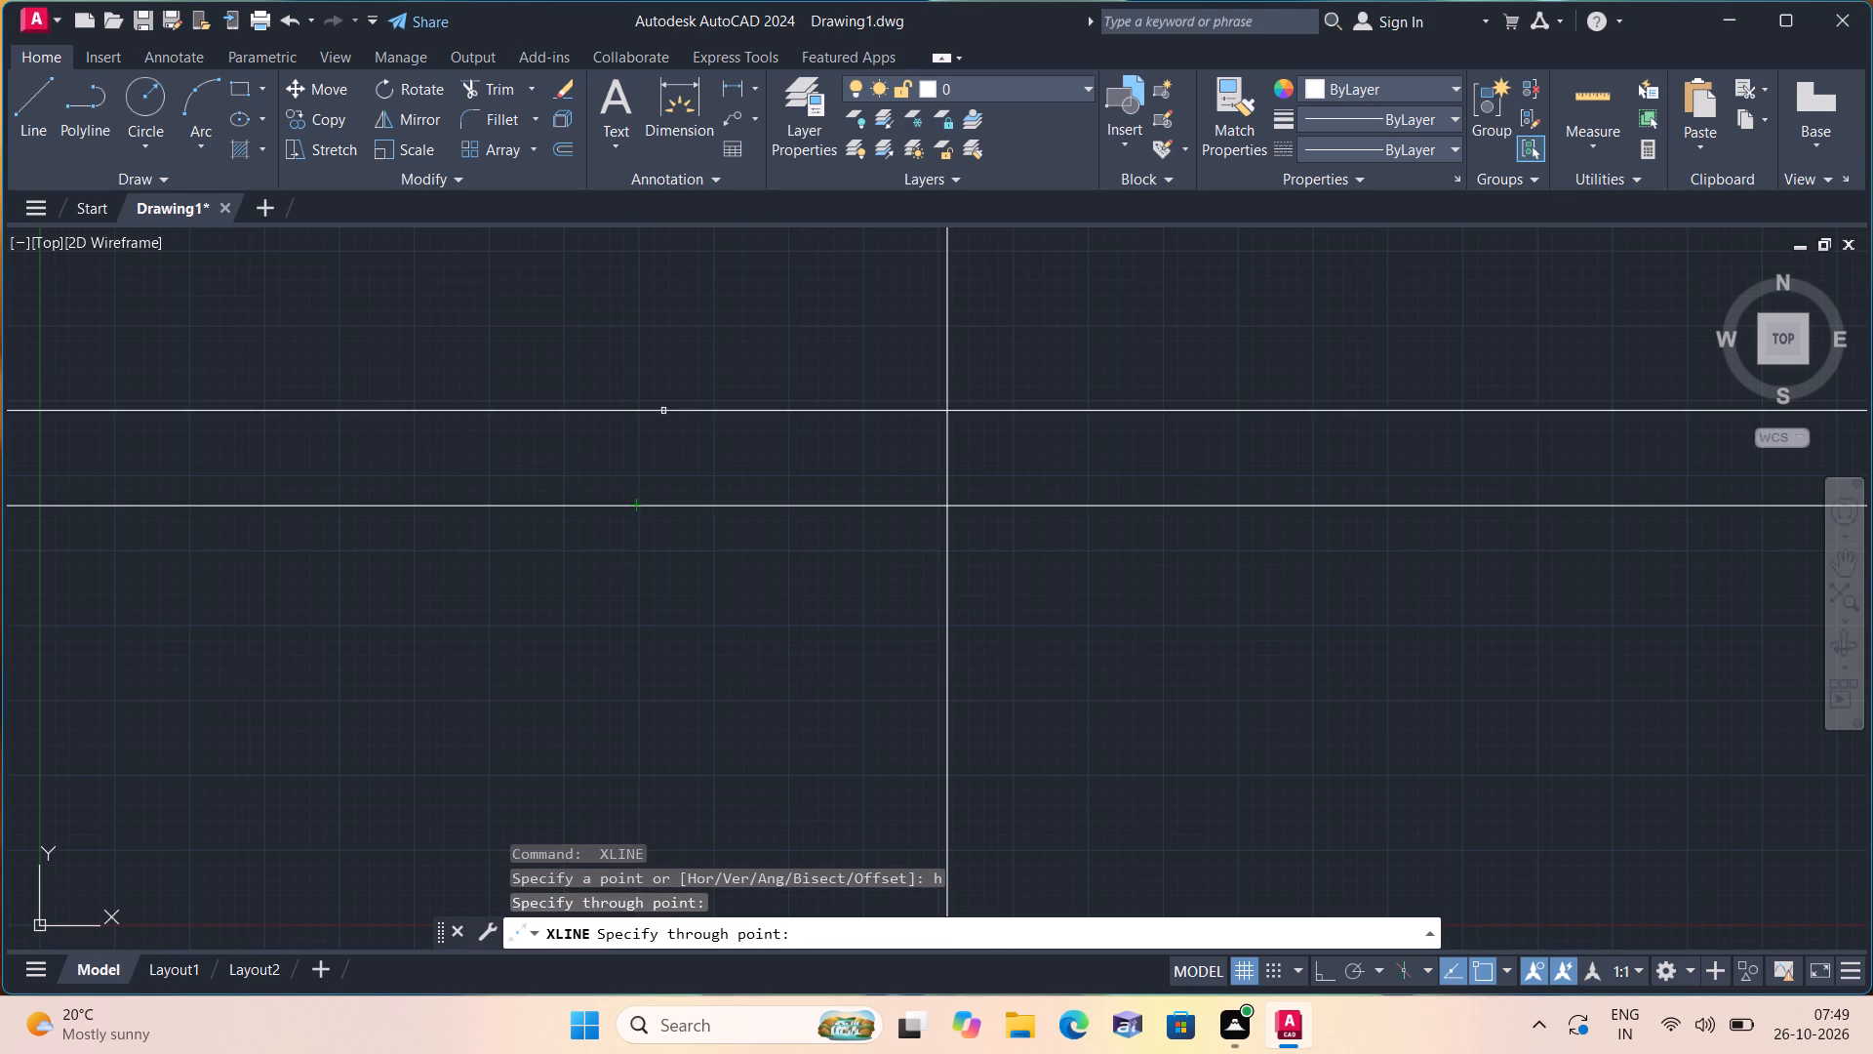
key(space)
Trim the construction lines above and to the left of their intersection to form the plan's upper-left outer corner.
scroll(676, 379, down, 3)
text(tr)
text(im)
key(space)
drag(830, 325, 610, 432)
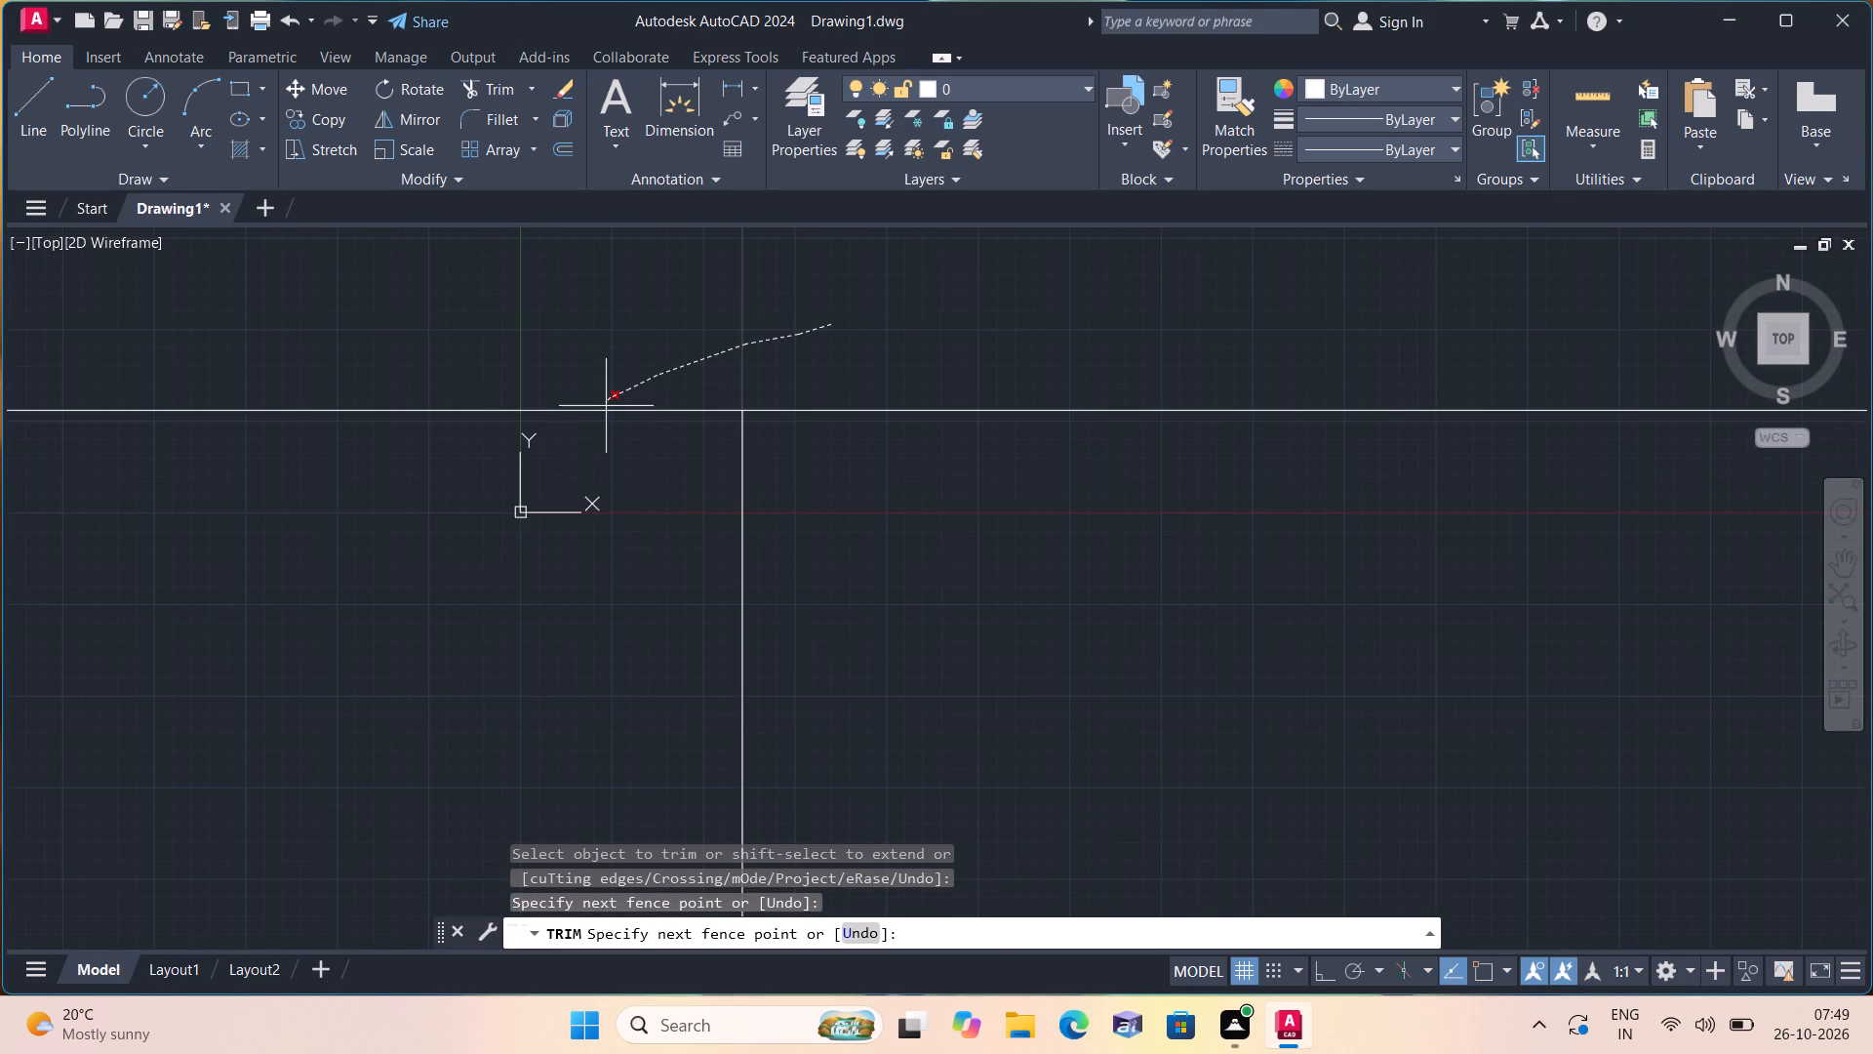
drag(610, 432, 616, 447)
key(Escape)
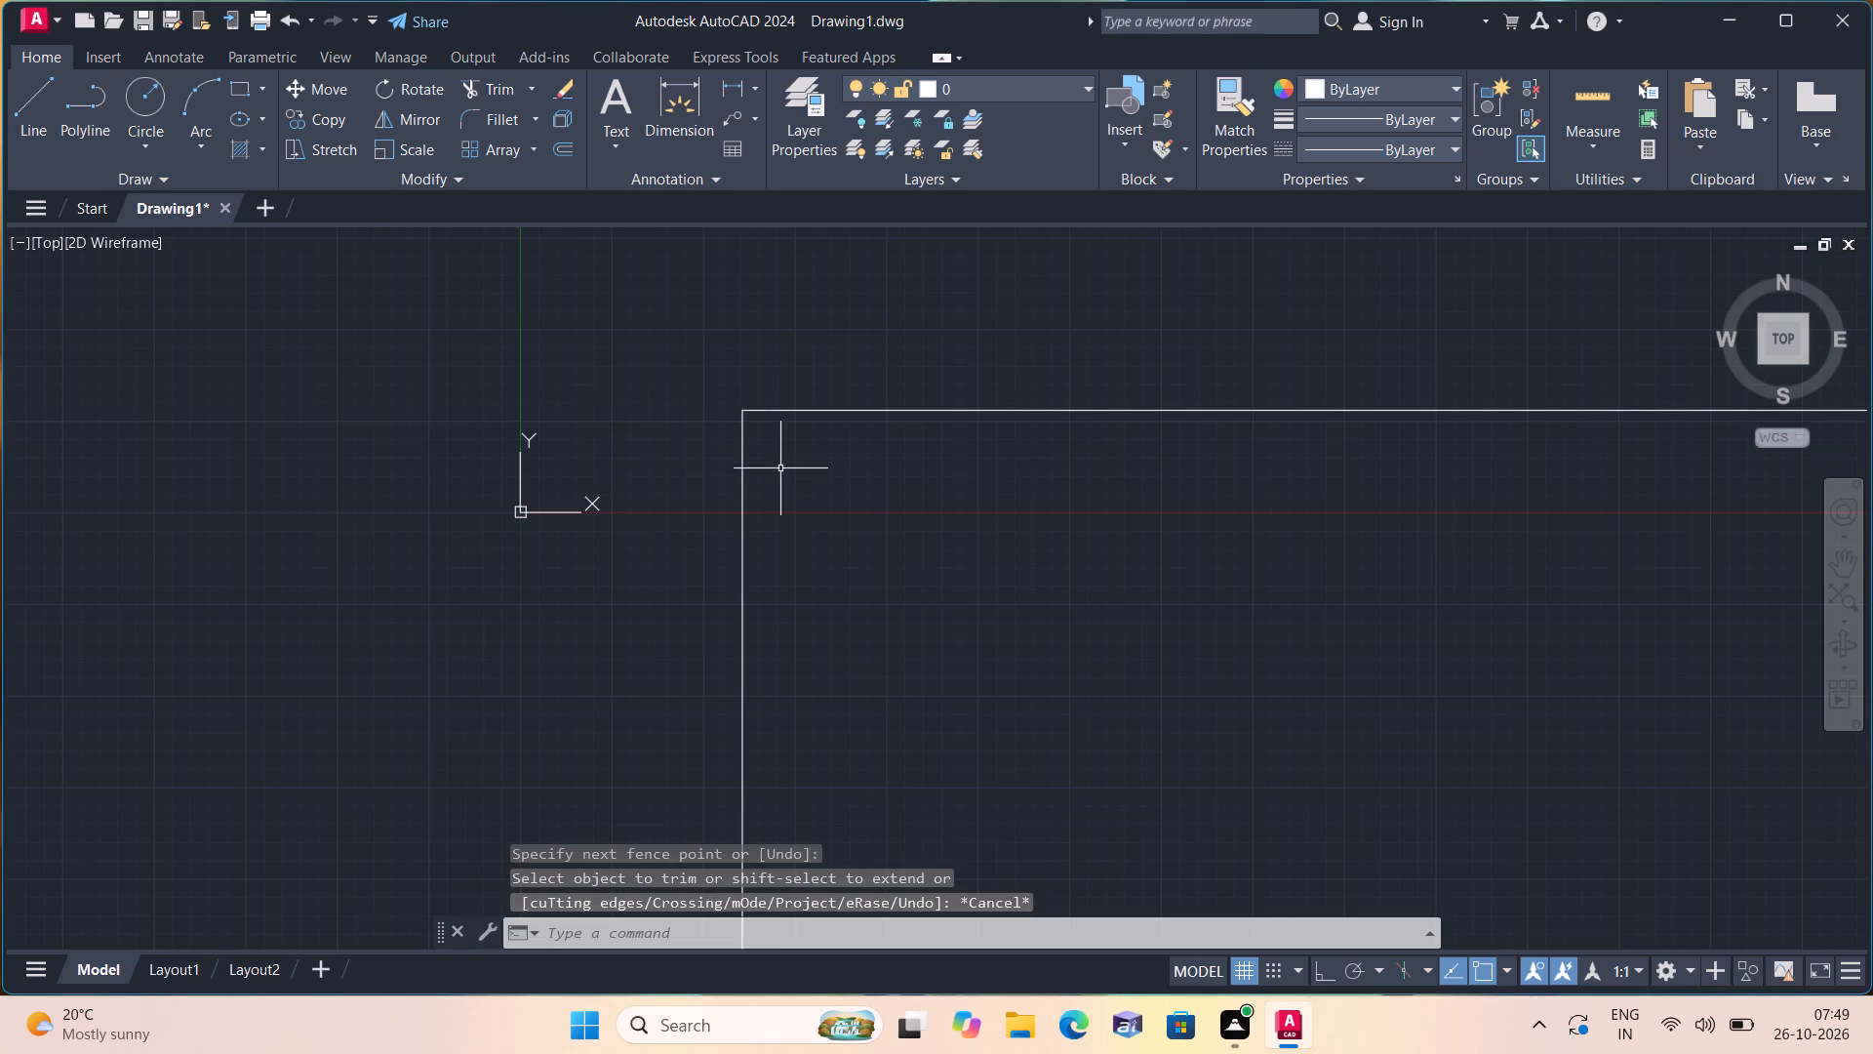
Offset the top and left outer wall lines 9 inches inward to form the exterior wall thickness.
middle_drag(795, 471, 481, 400)
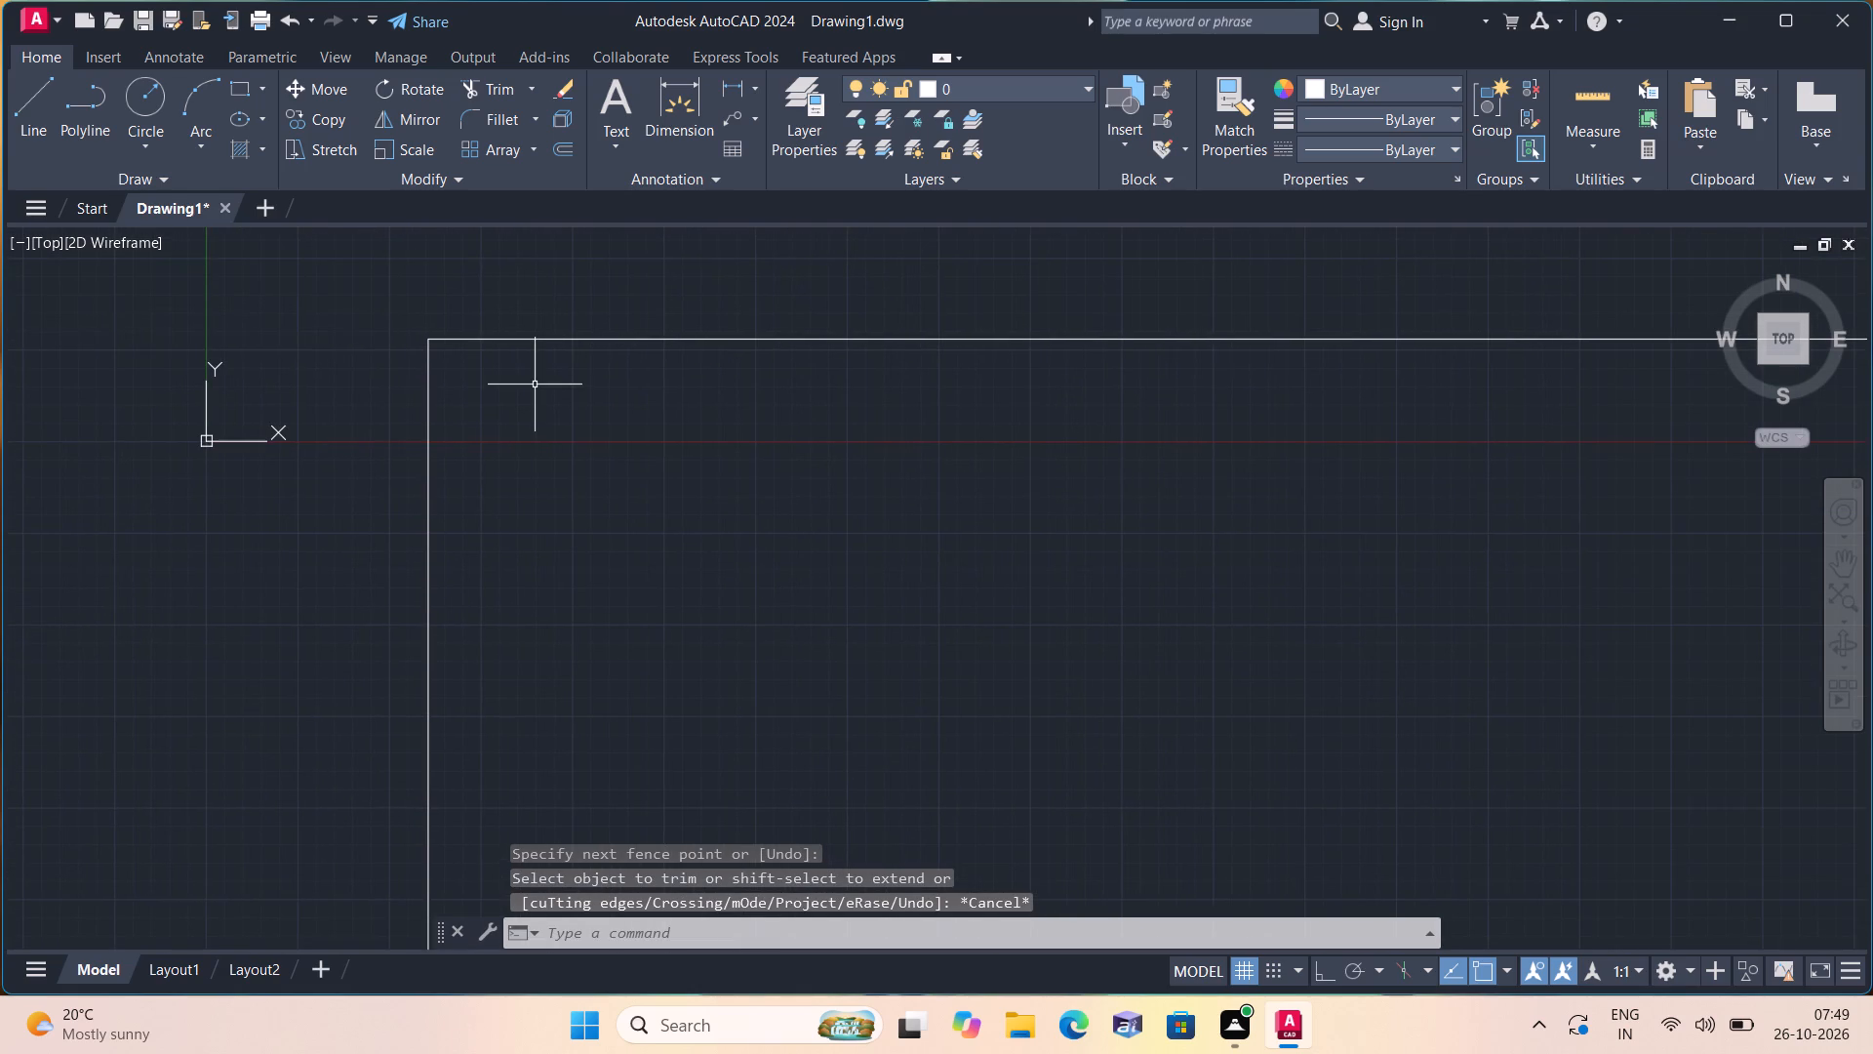
text(offset)
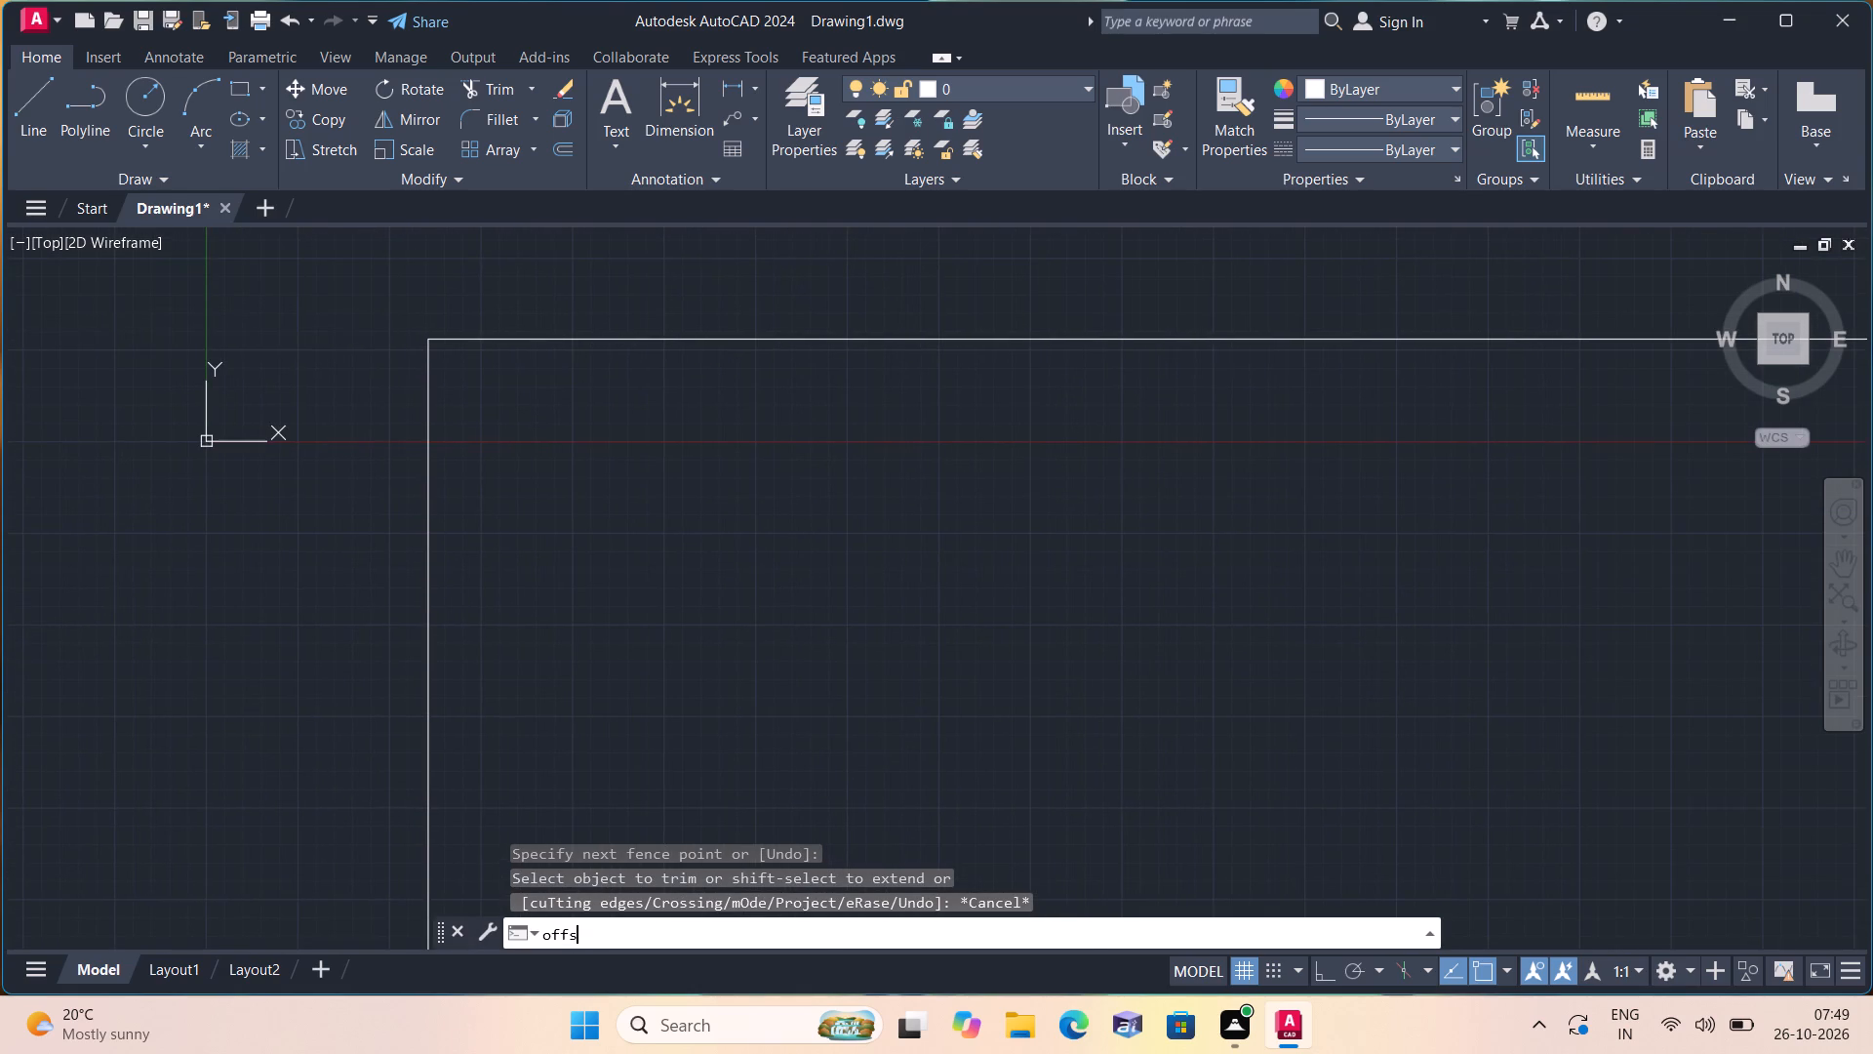
key(space)
text(9")
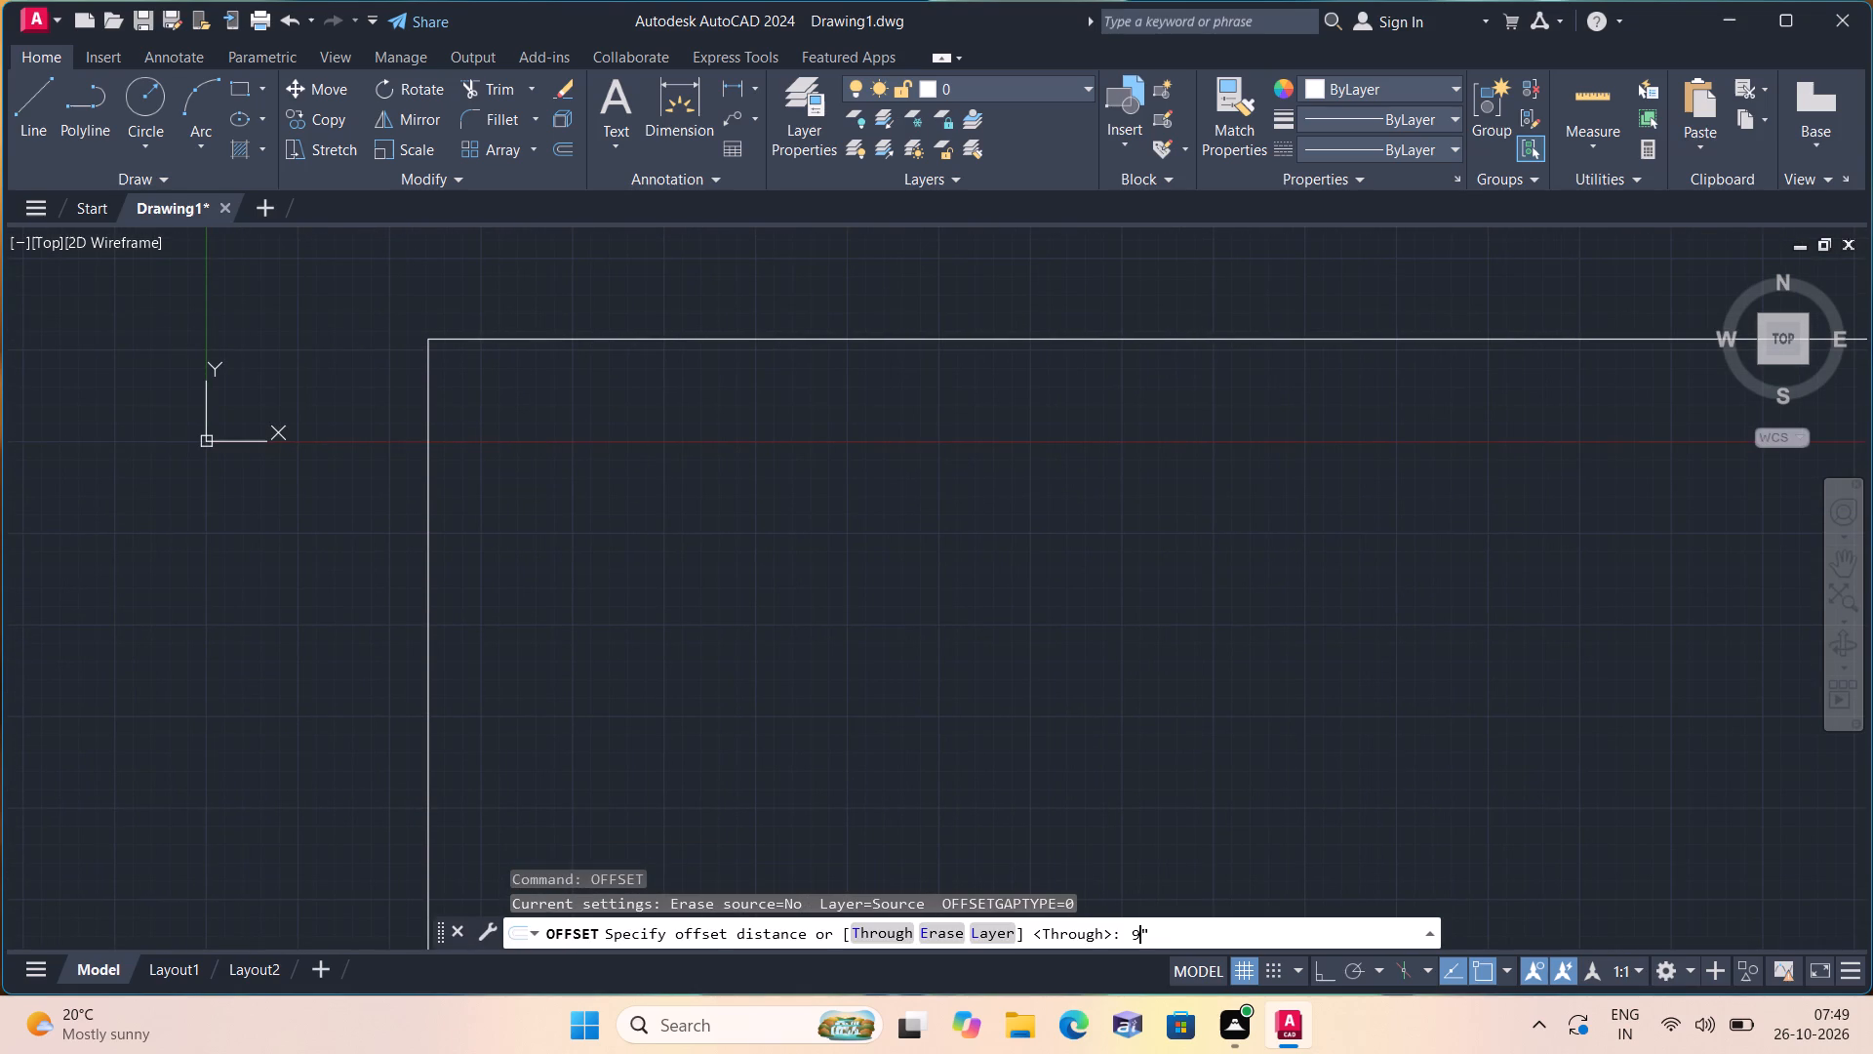
key(space)
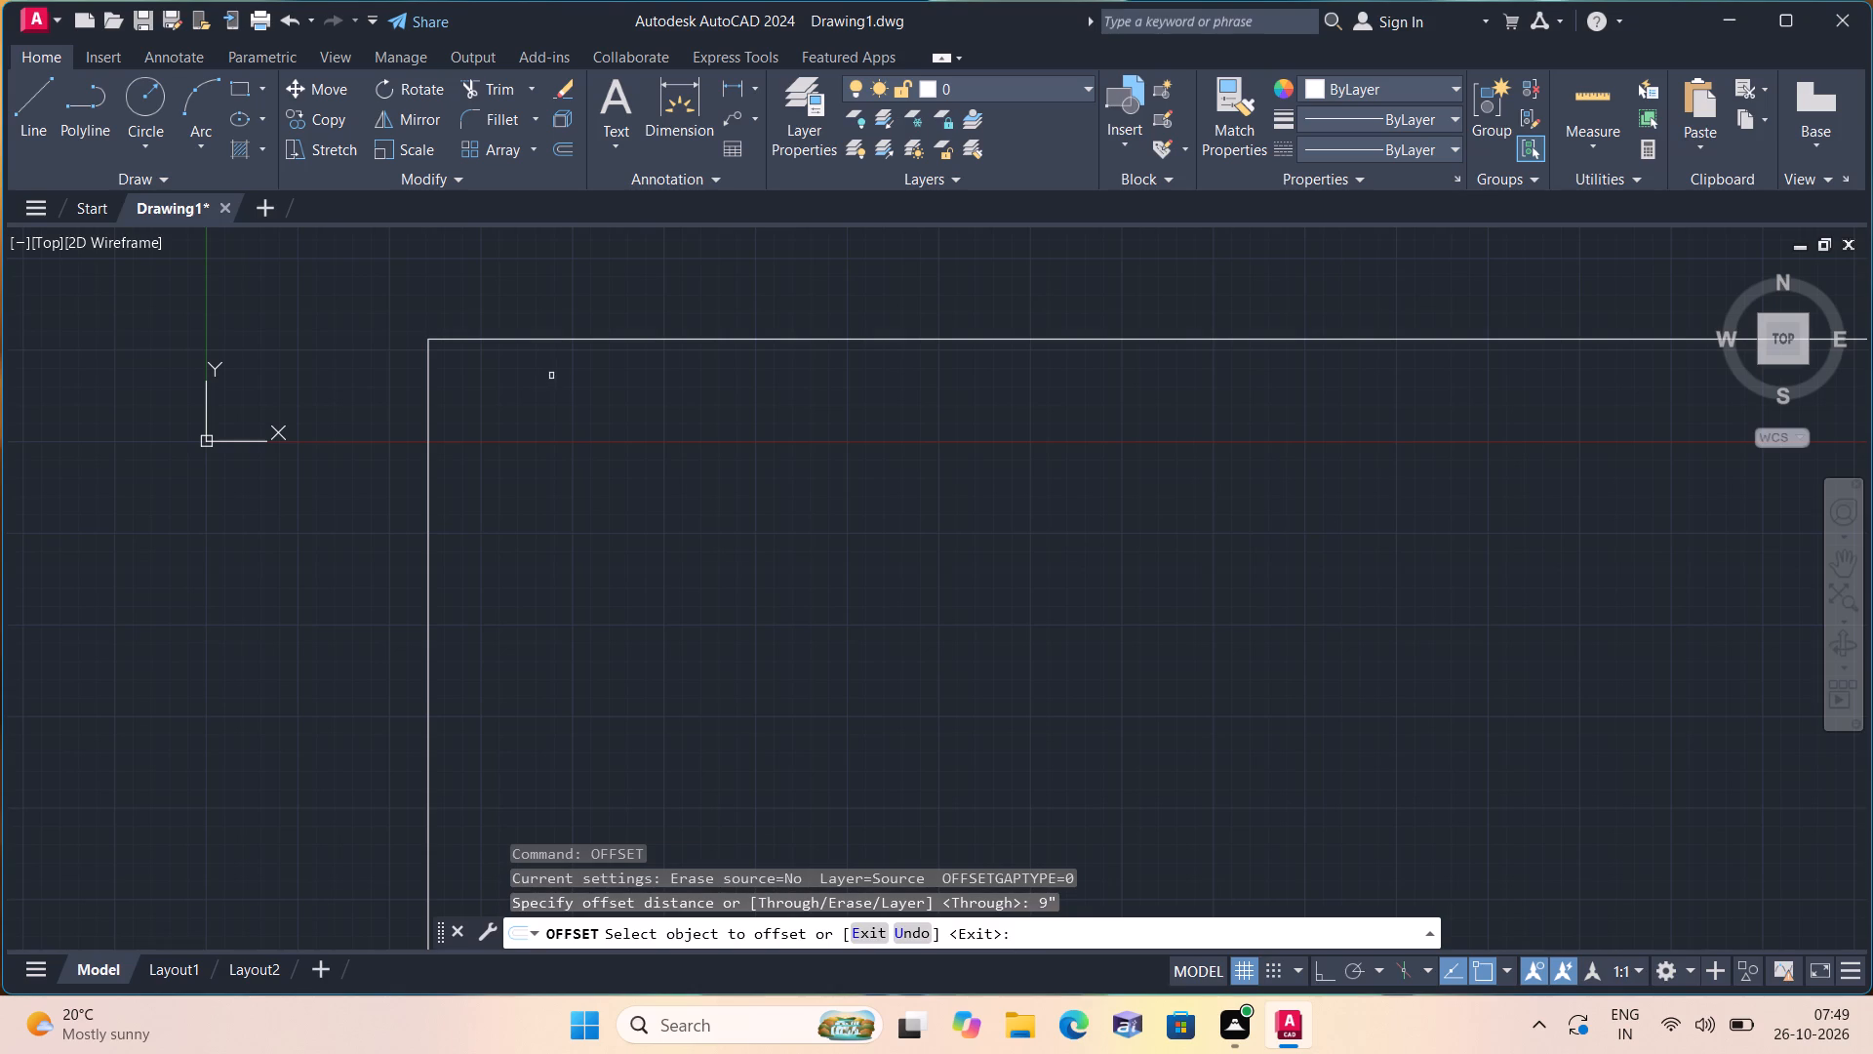
click(597, 340)
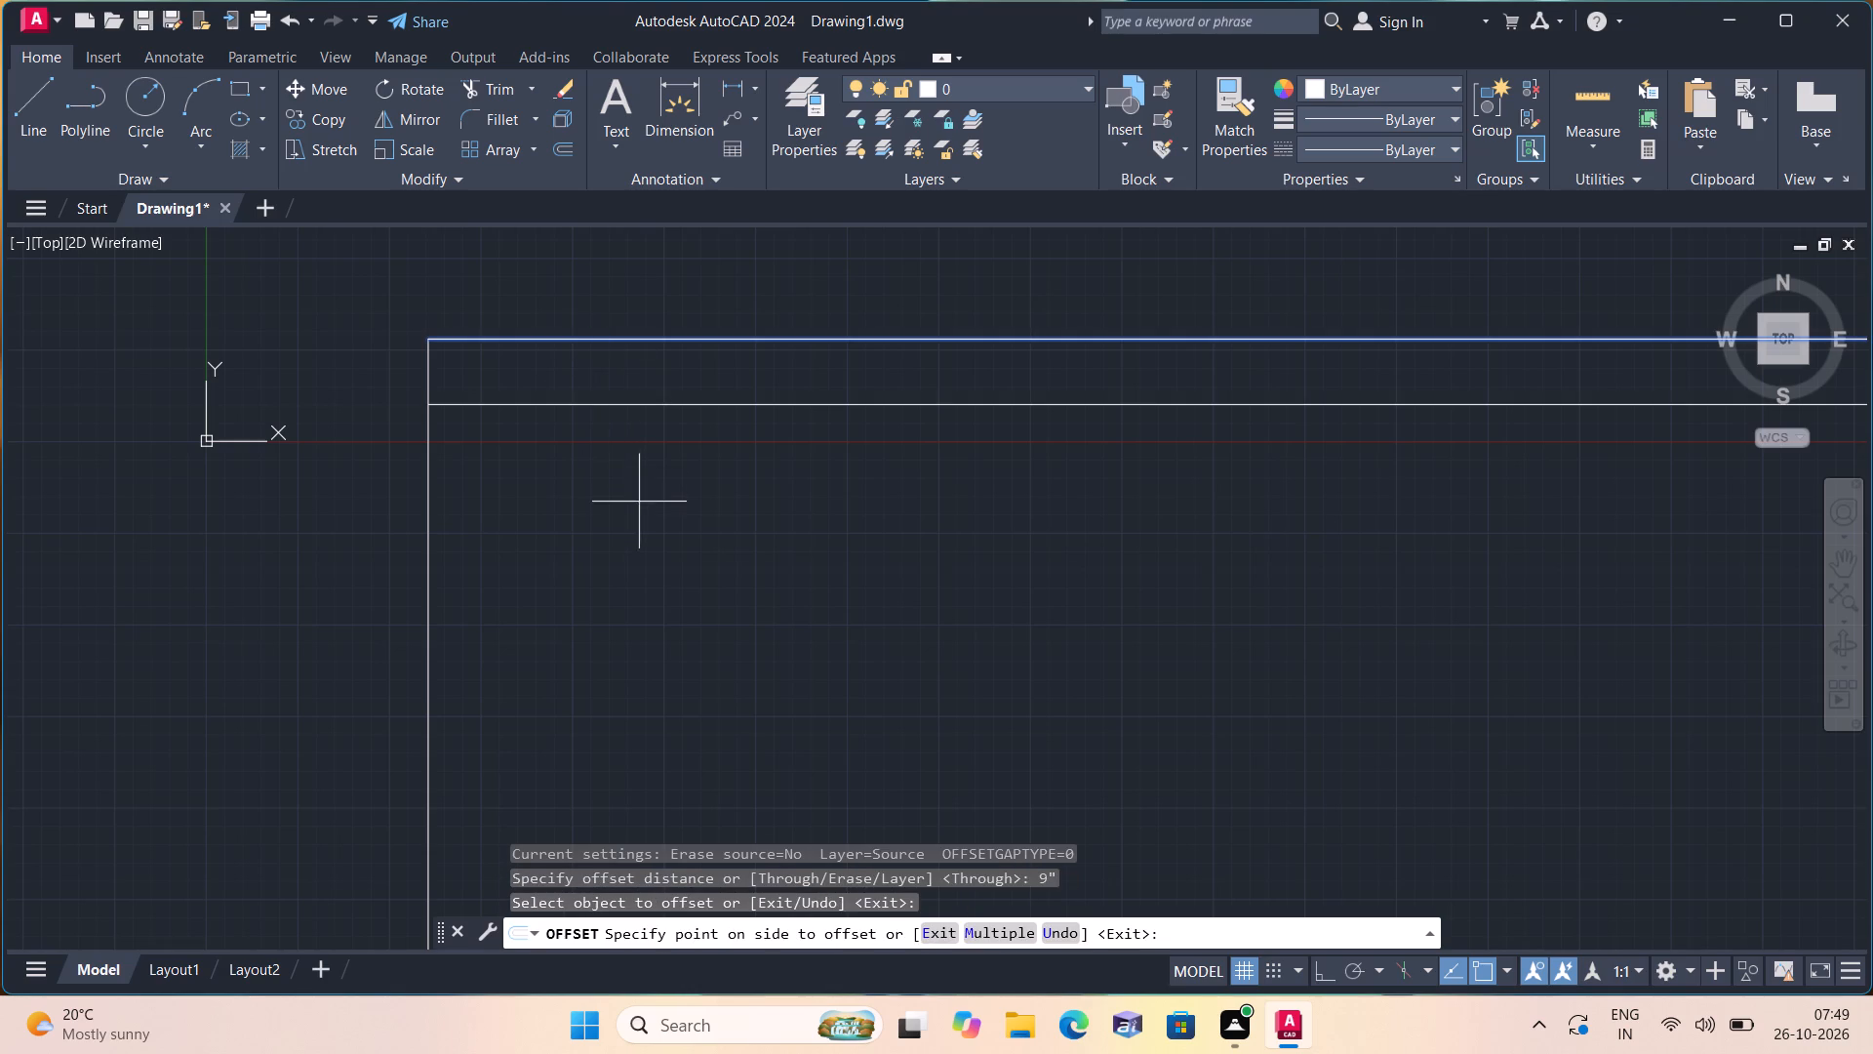
click(639, 503)
click(428, 449)
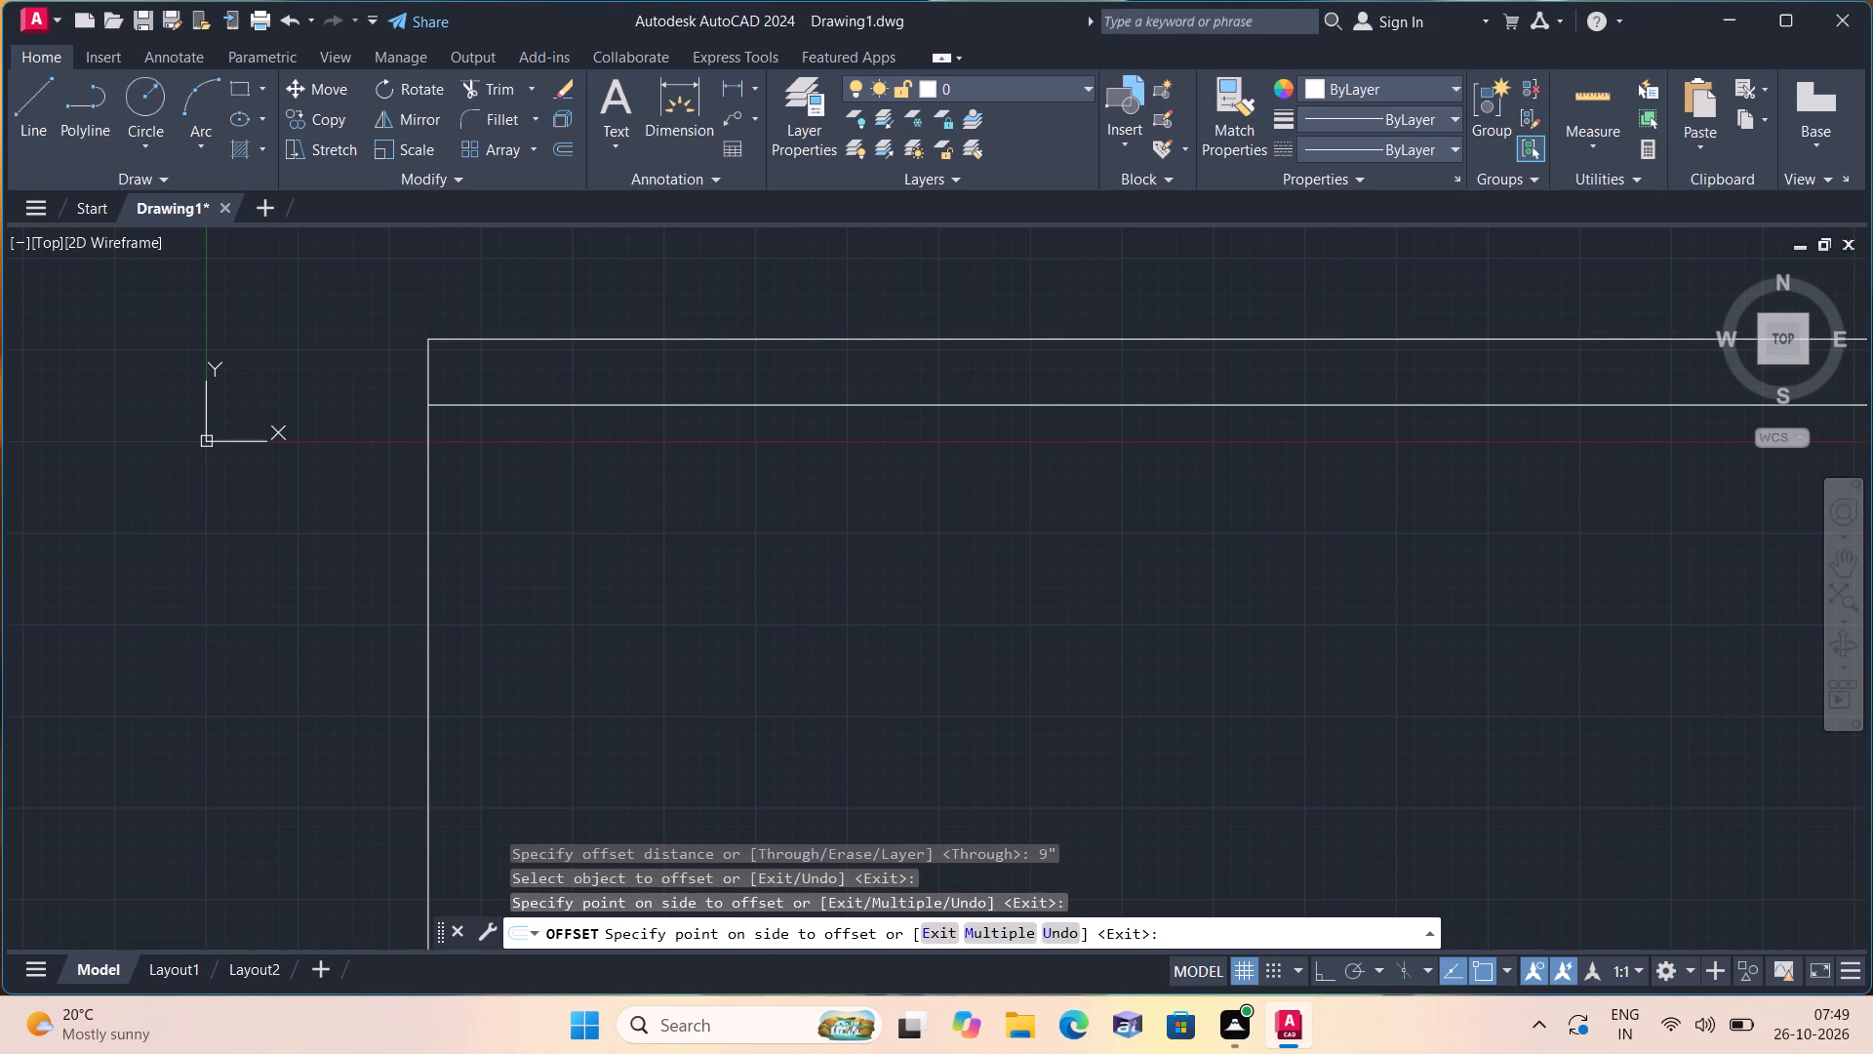
click(634, 473)
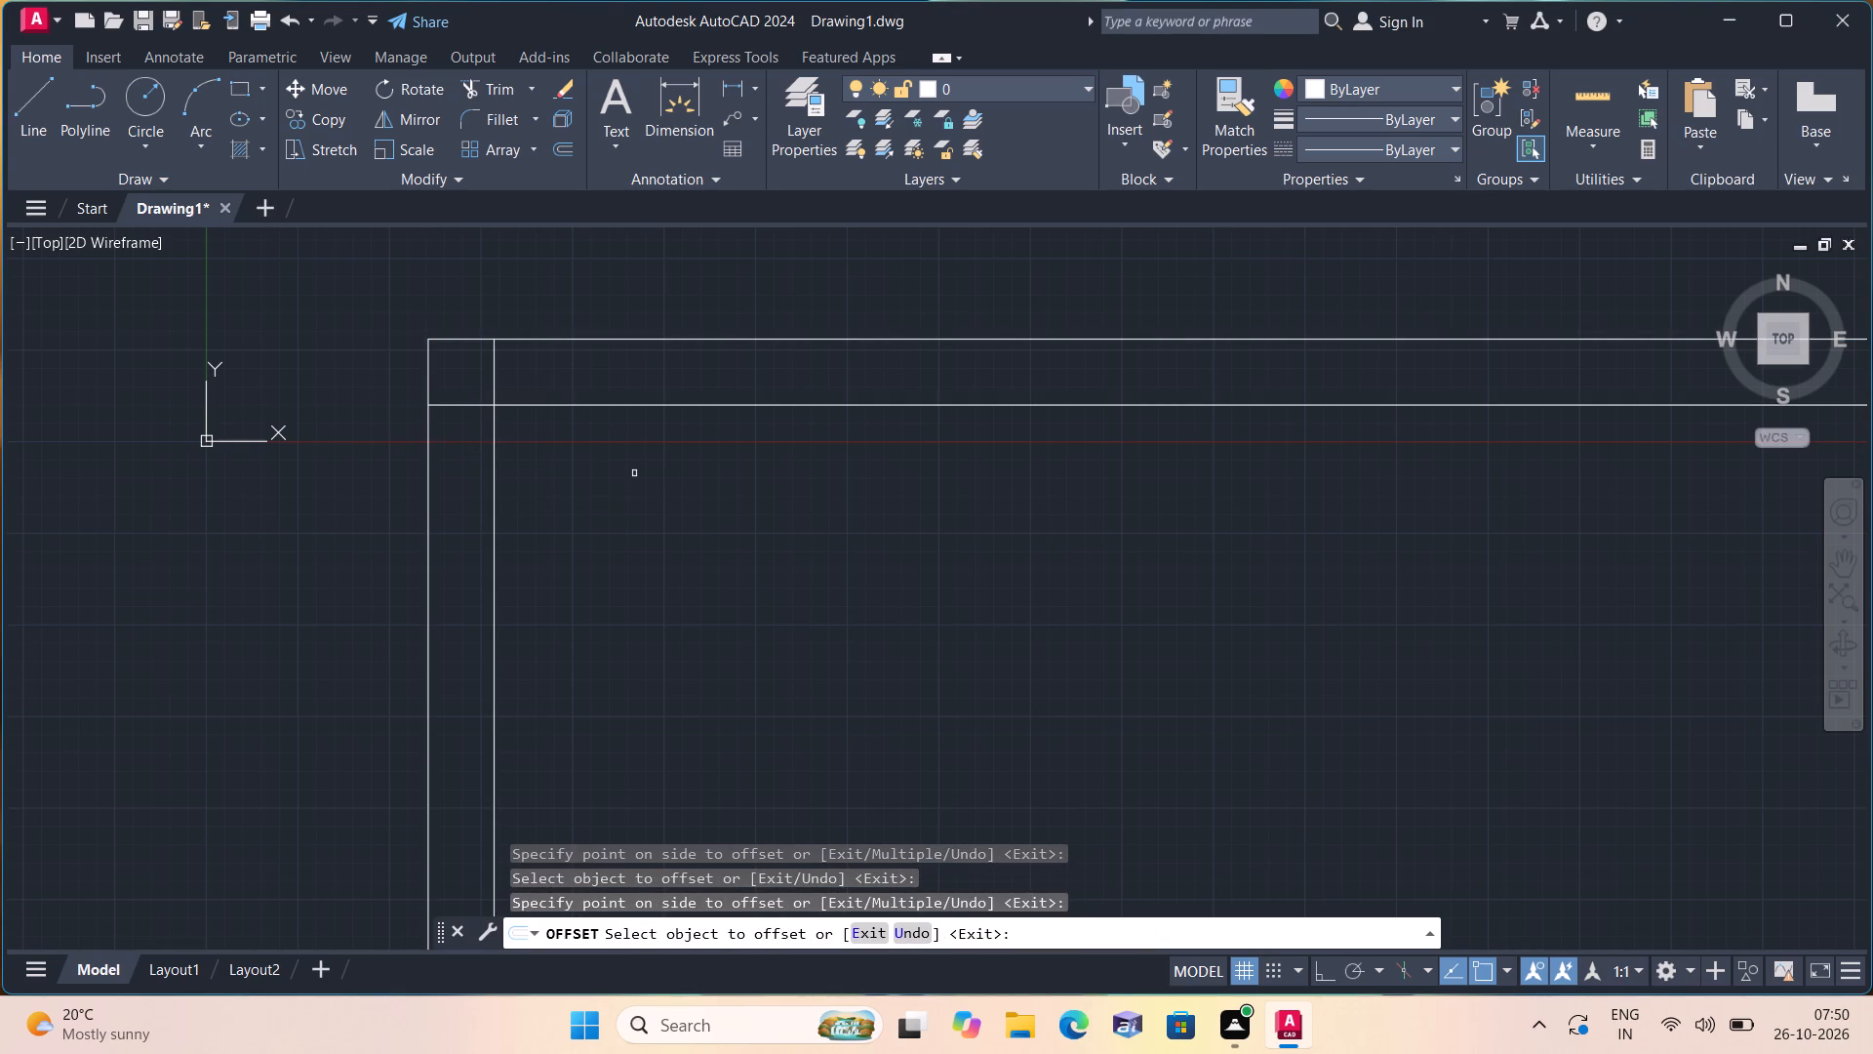
key(Escape)
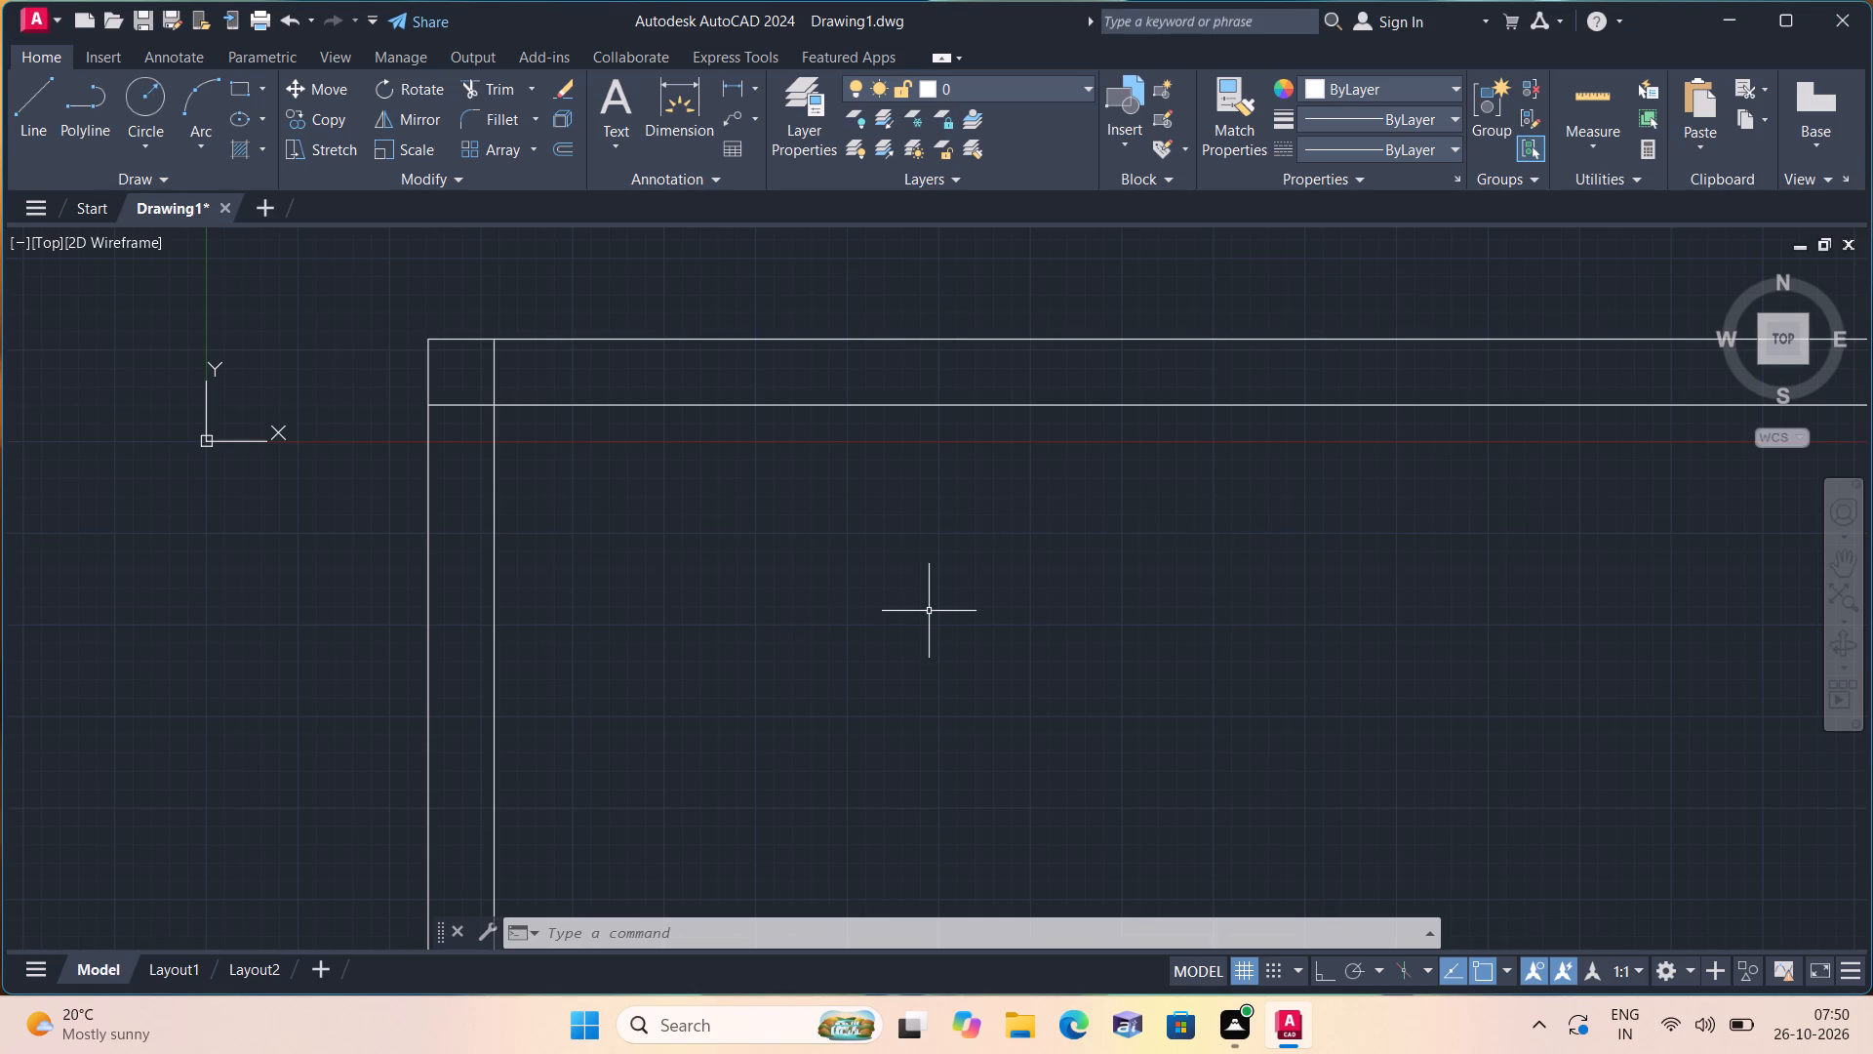
Offset the left wall's inner line 4 feet to the right, into the plan.
scroll(929, 616, down, 2)
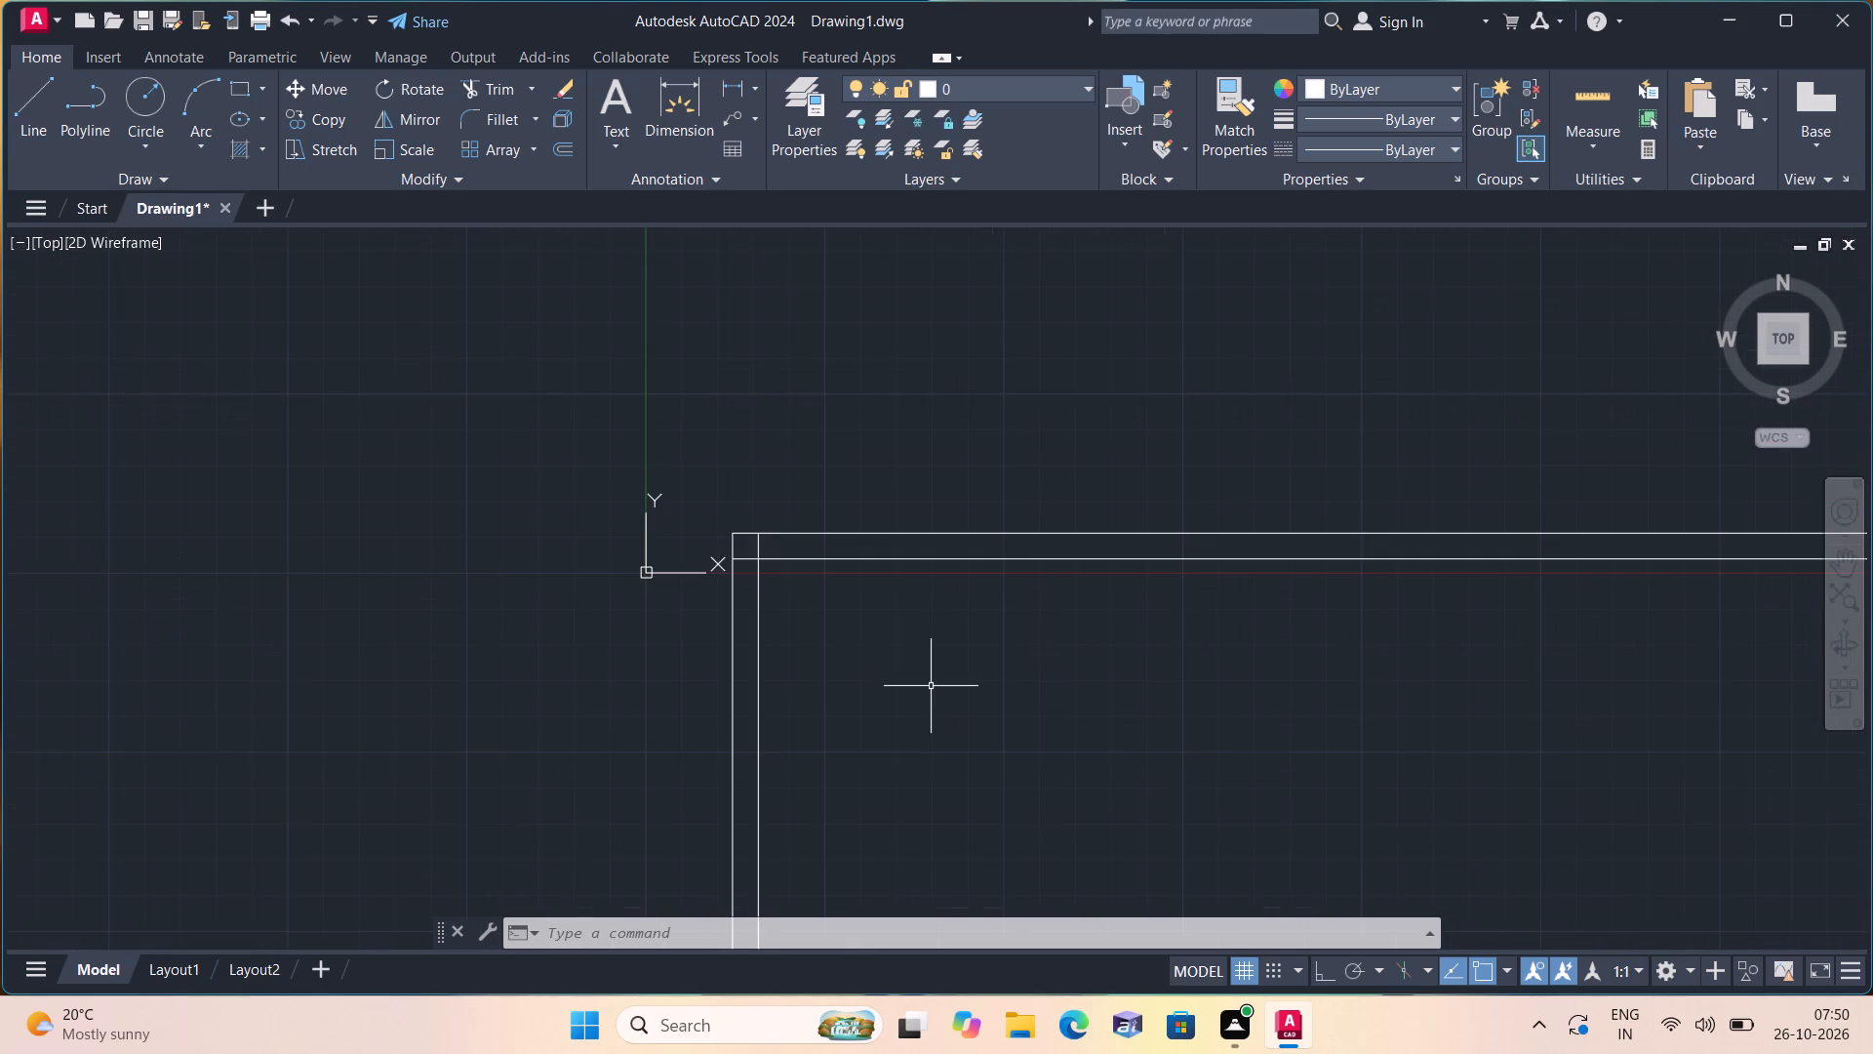
middle_drag(908, 678, 990, 794)
scroll(907, 680, down, 1)
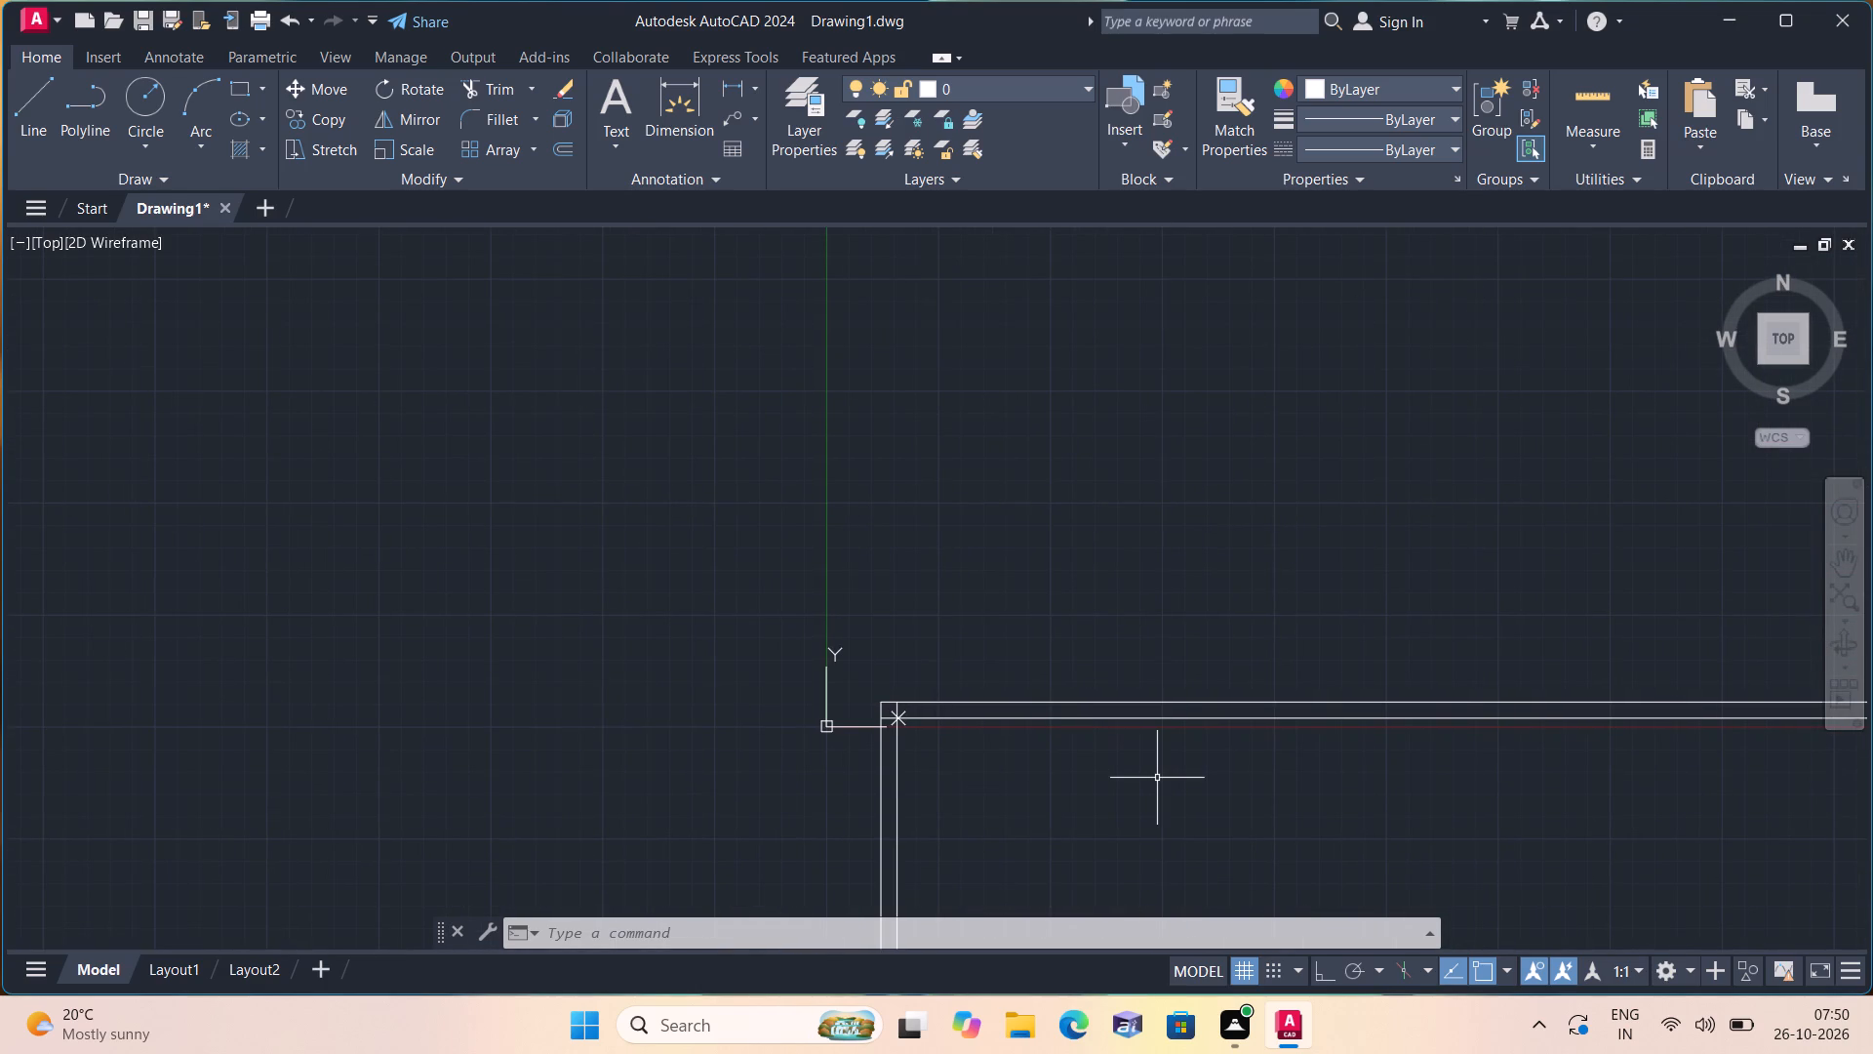
key(o)
text(ff)
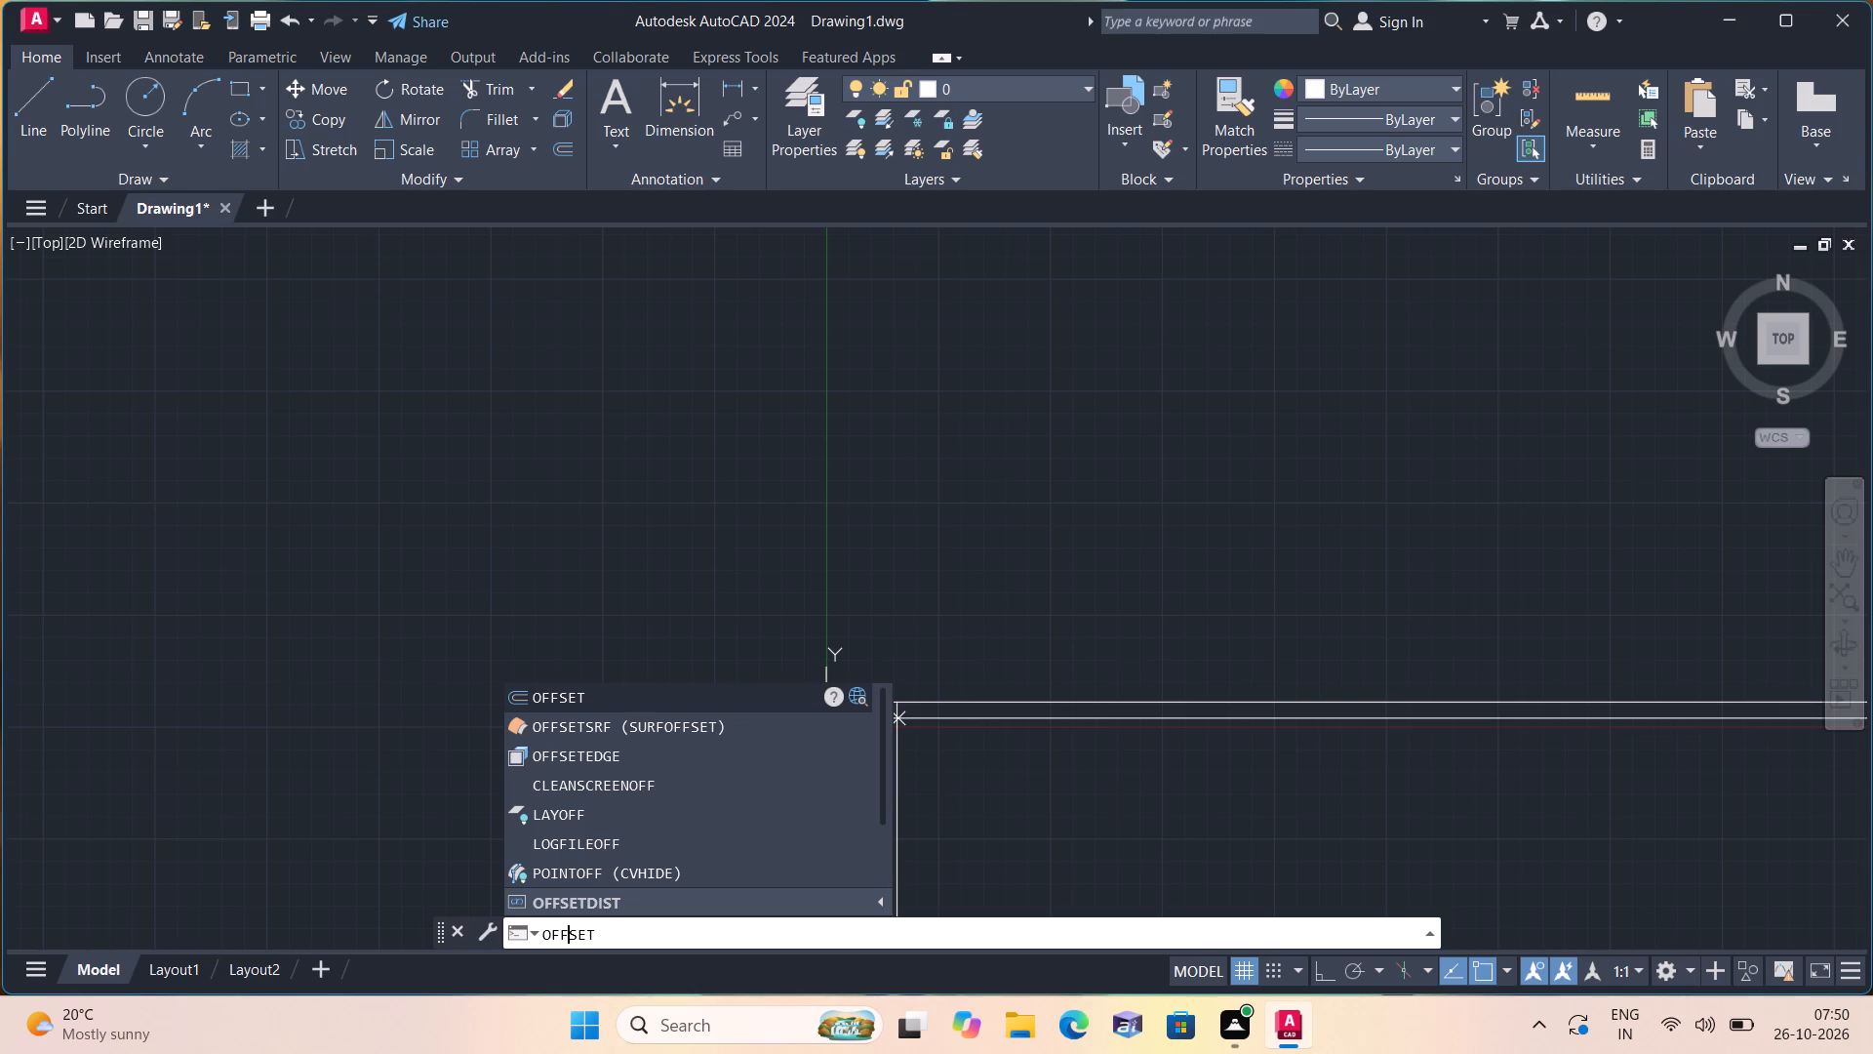
key(space)
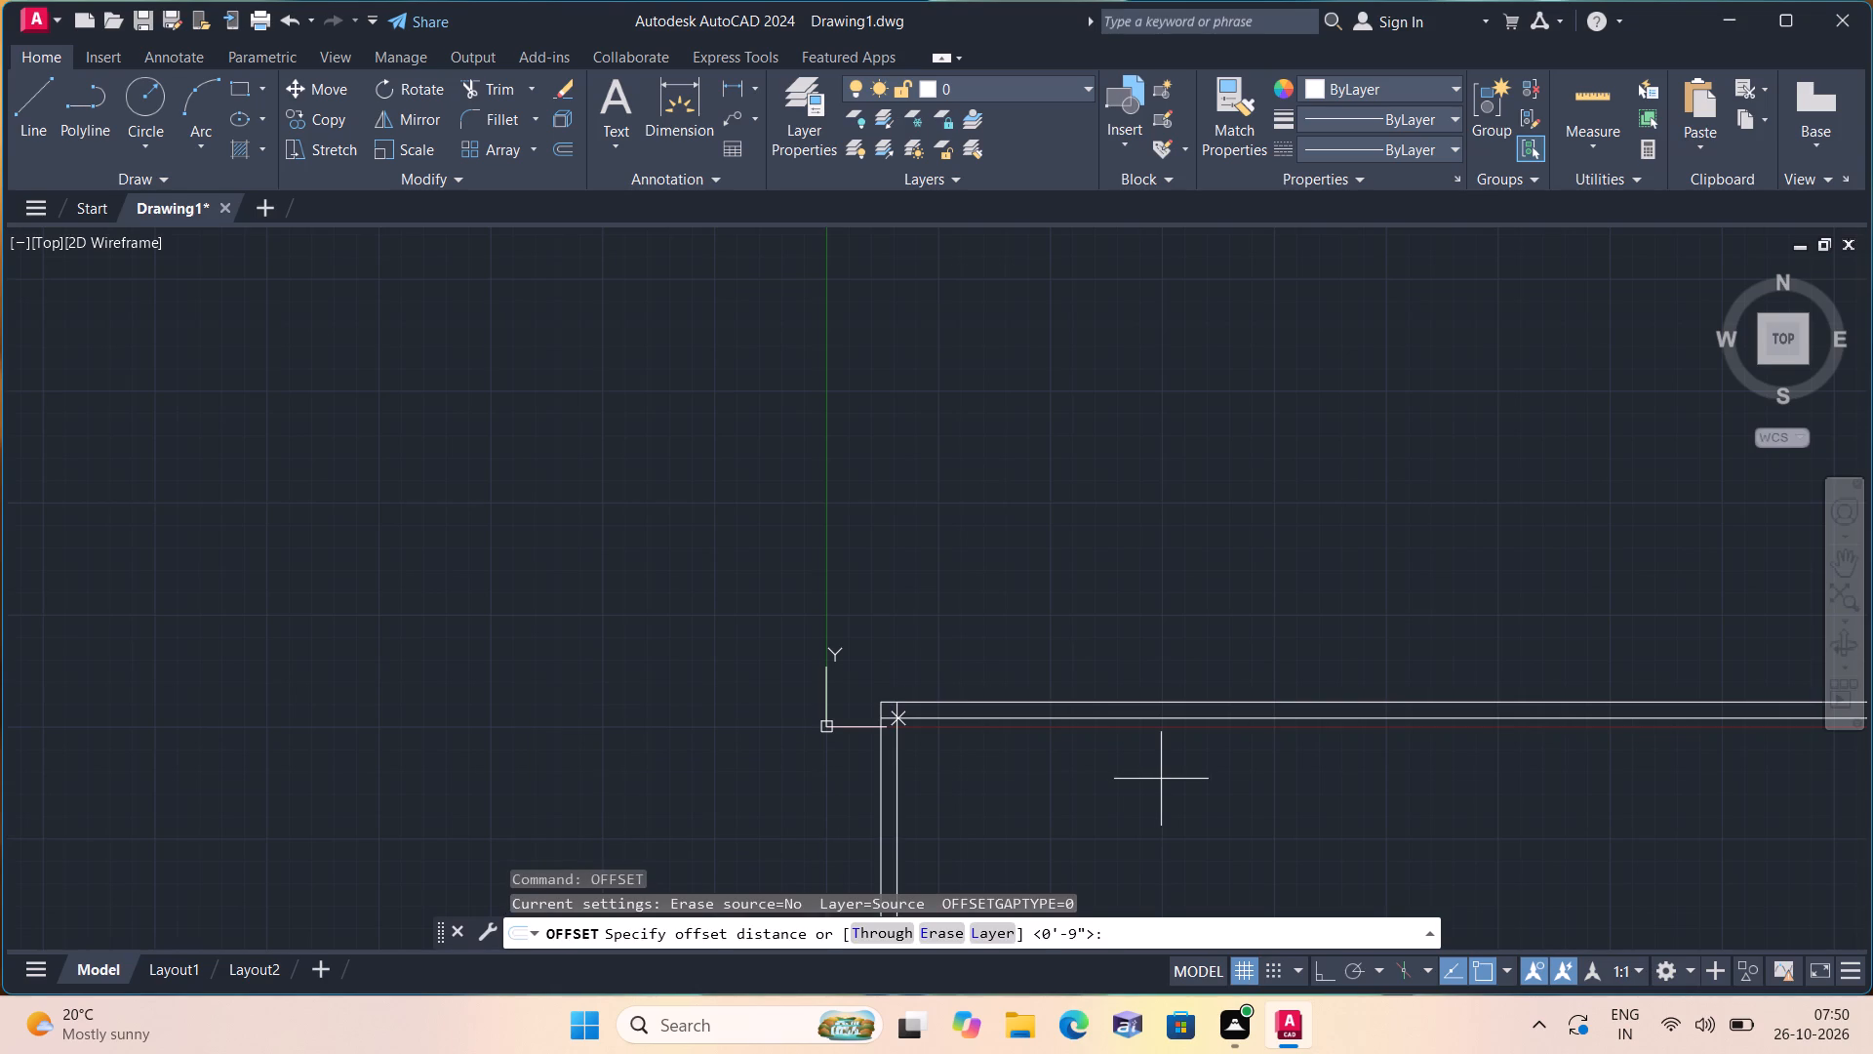
key(7)
key(BackSpace)
text(4')
key(space)
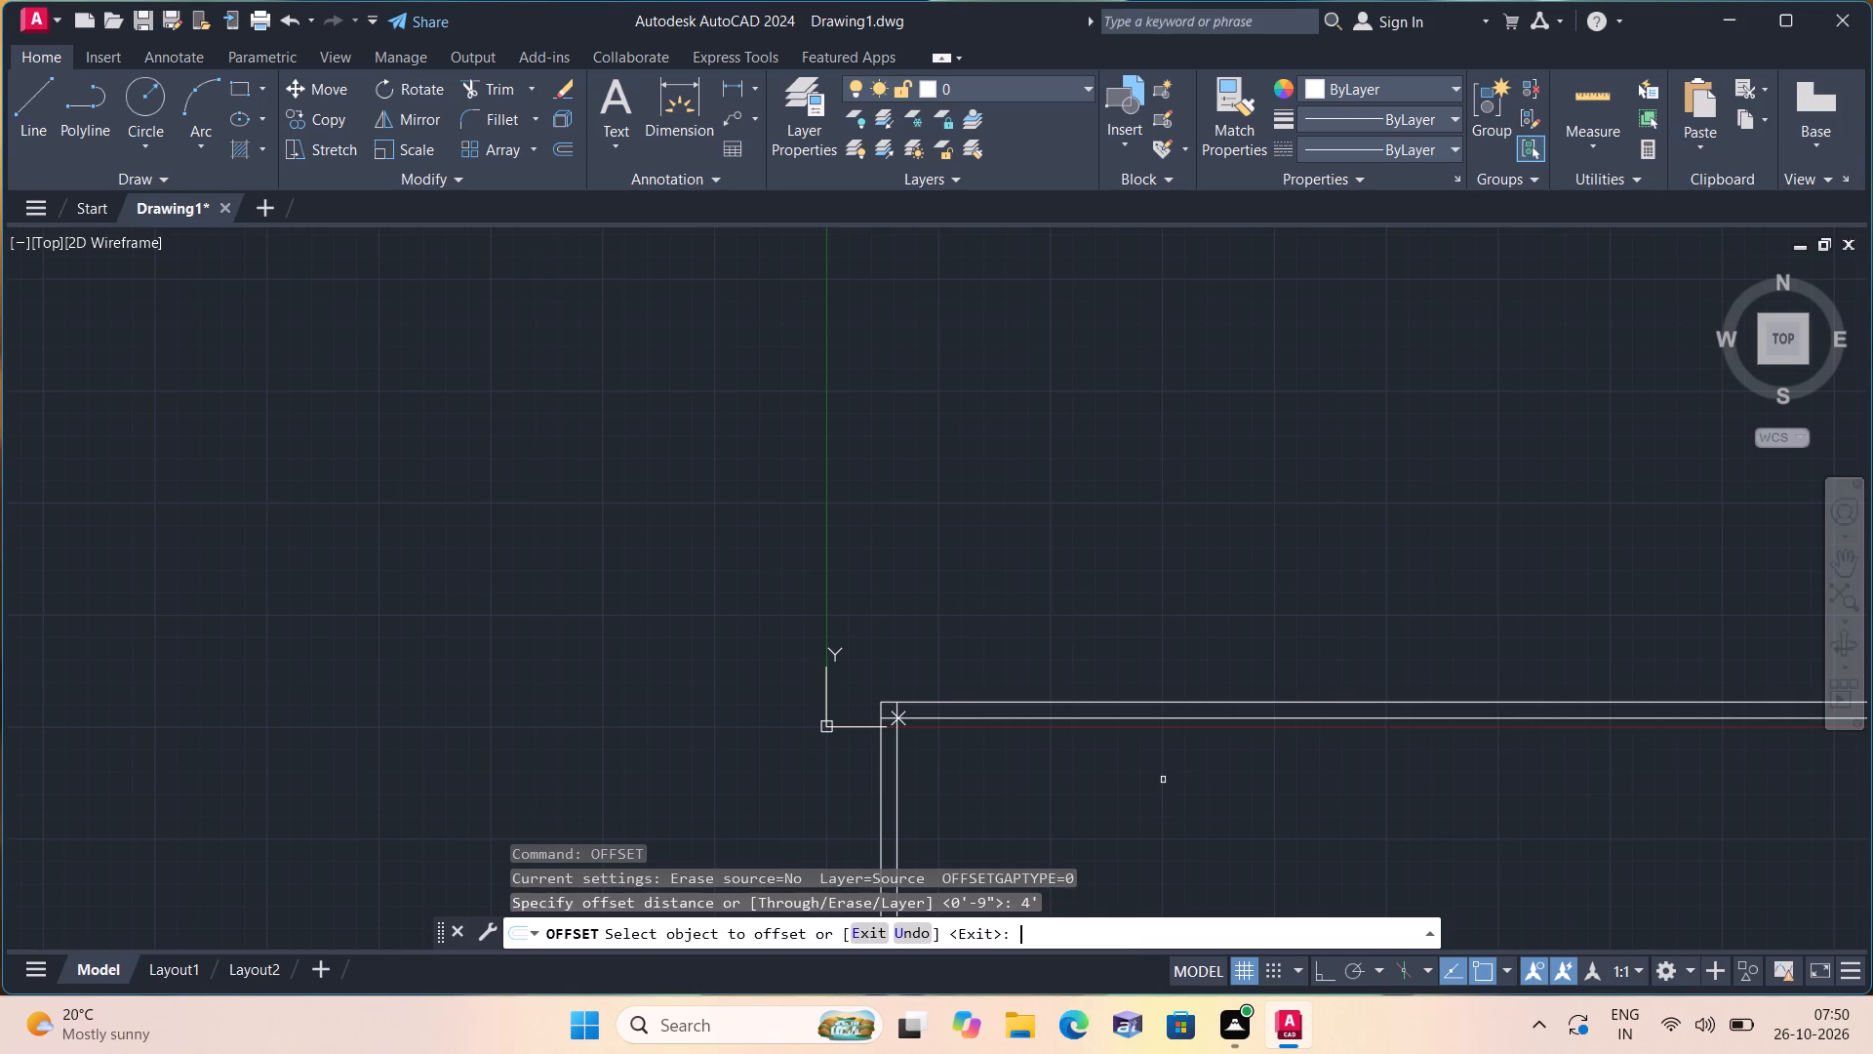
click(898, 809)
click(973, 806)
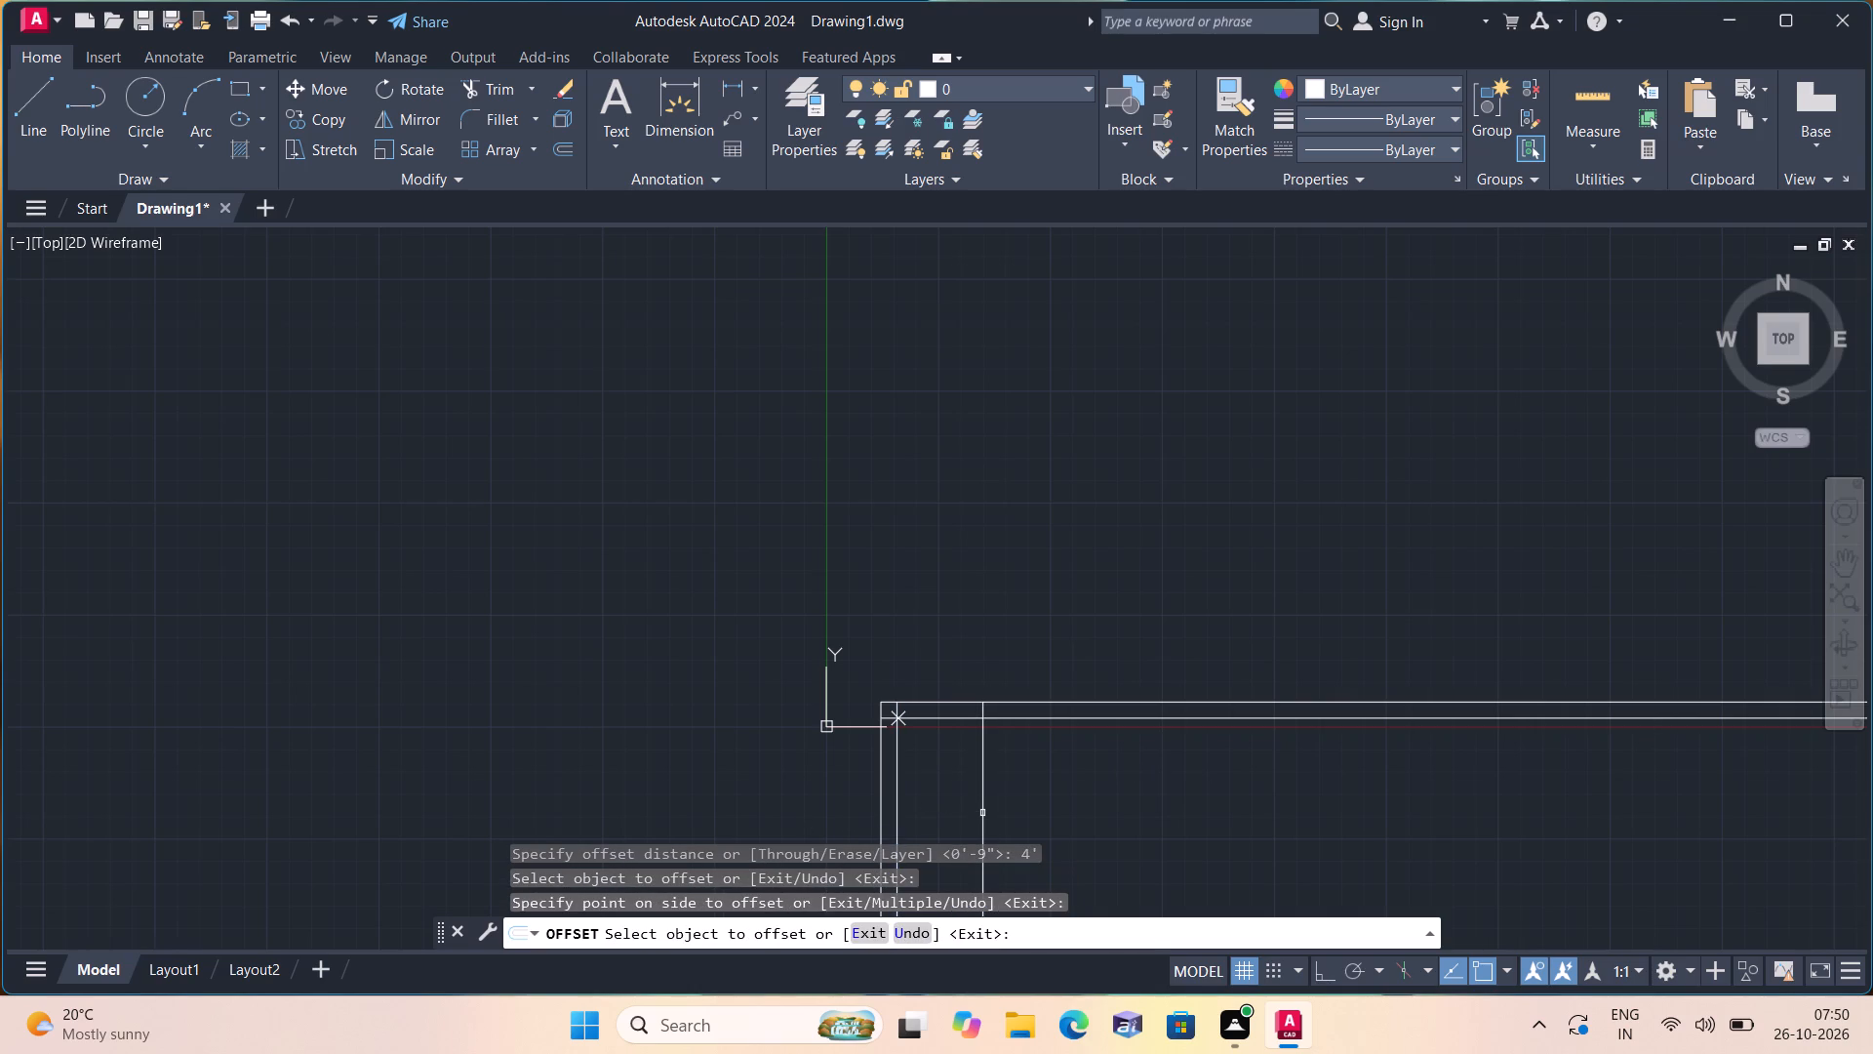
key(space)
Offset the vertical line 4 feet inside the left wall by 4.5" to the right to form the partition thickness.
key(space)
text(4.5")
key(space)
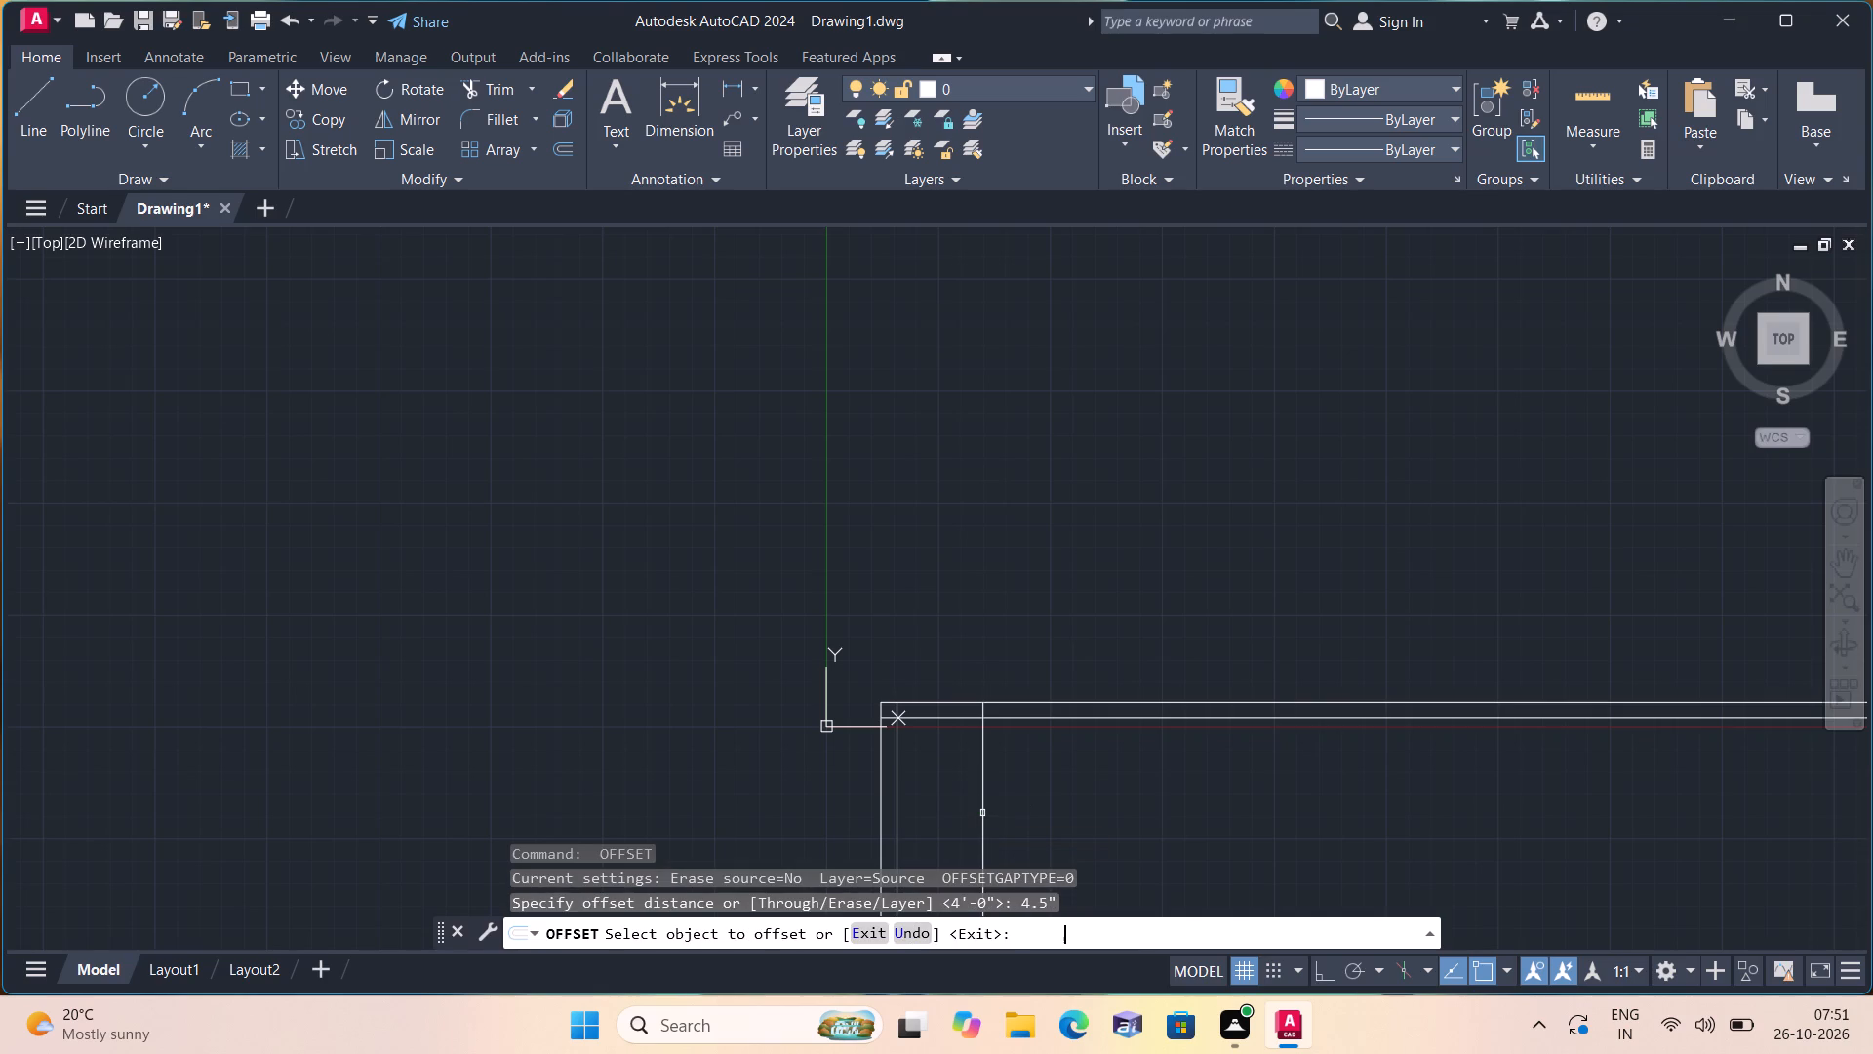
click(982, 812)
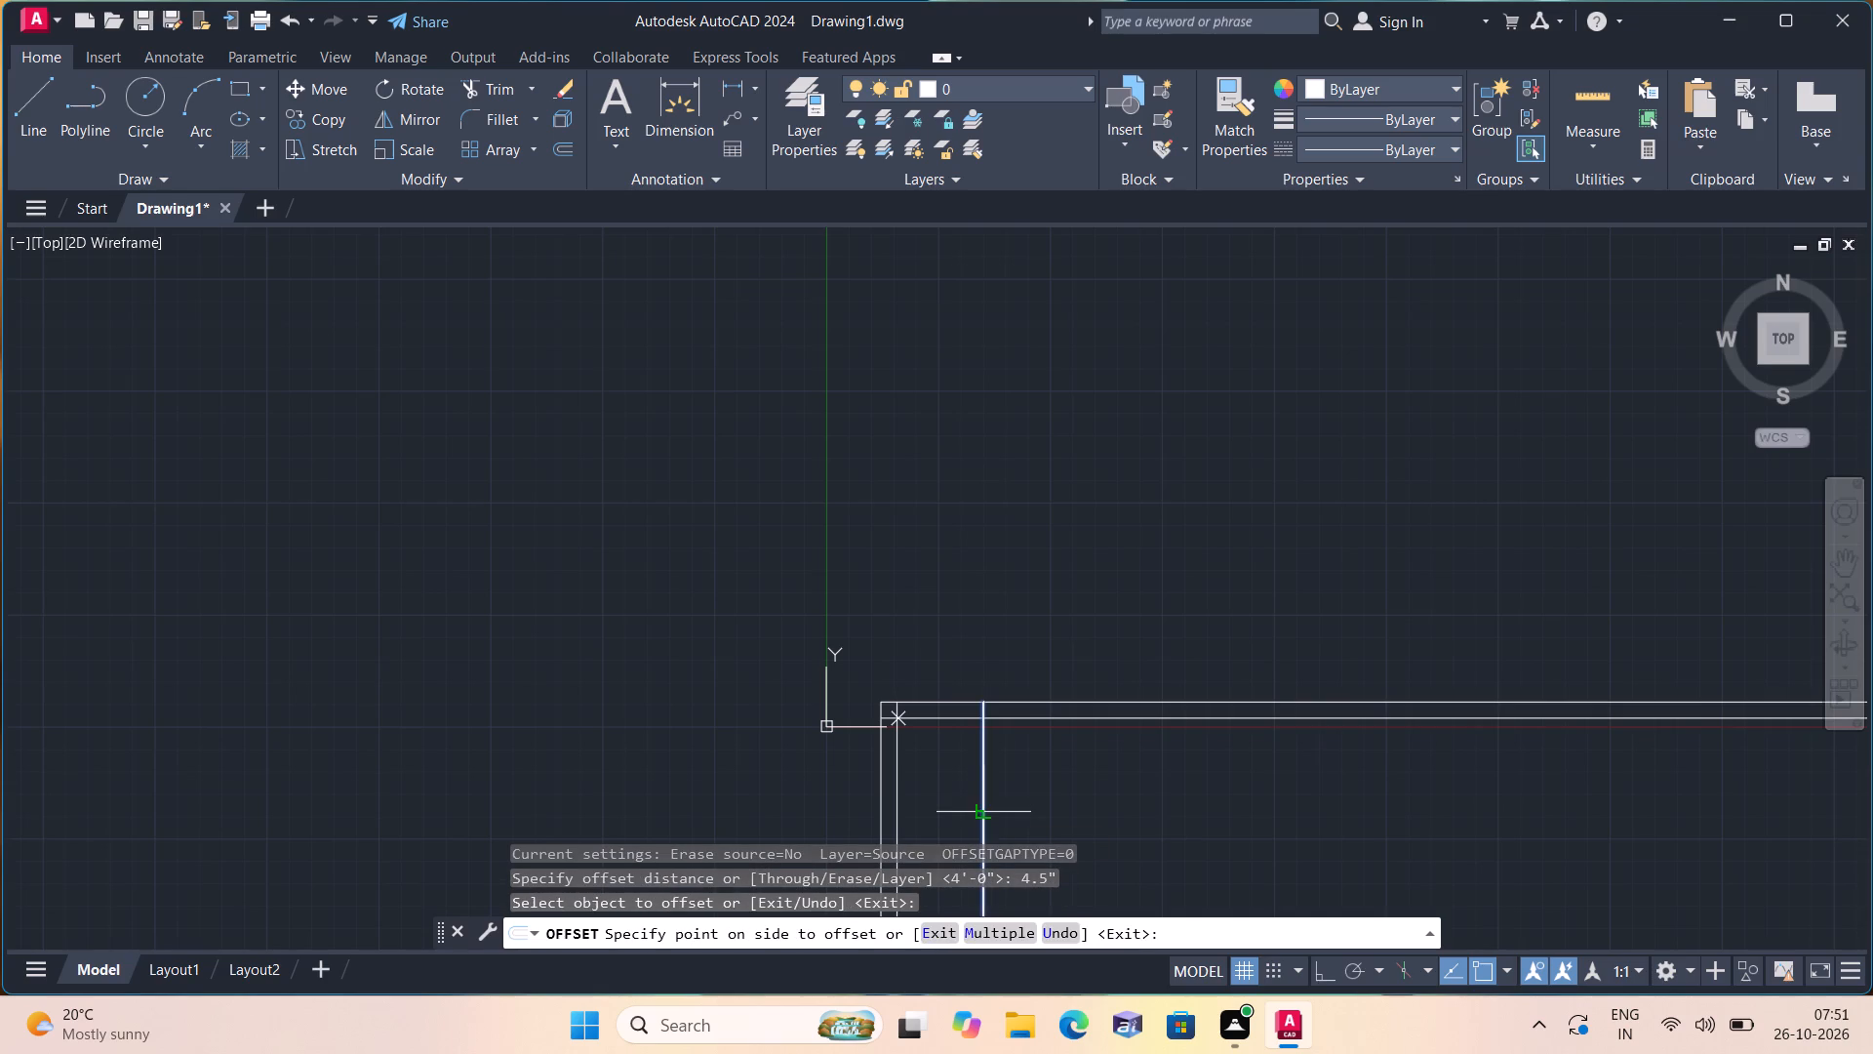
click(1074, 772)
middle_drag(1030, 749, 878, 613)
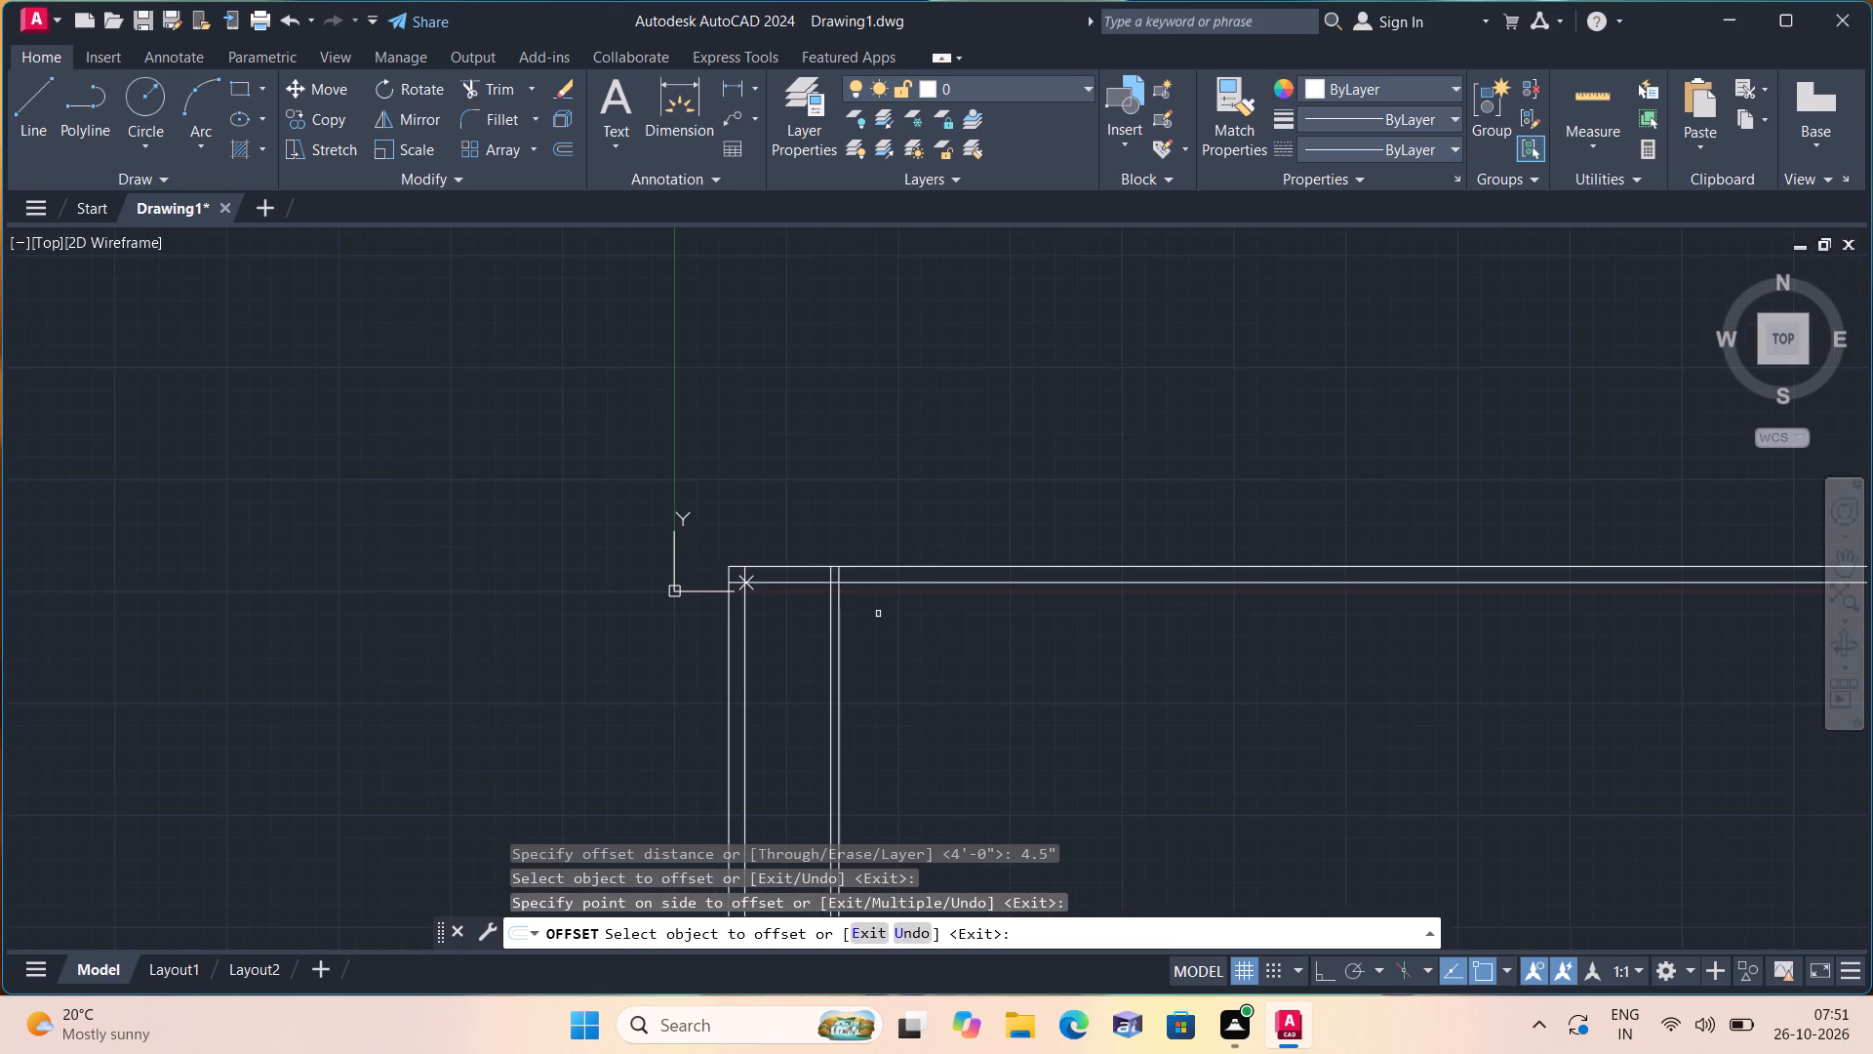
key(space)
Offset the partition's right line 9'4" to the right to set the second room's width.
key(space)
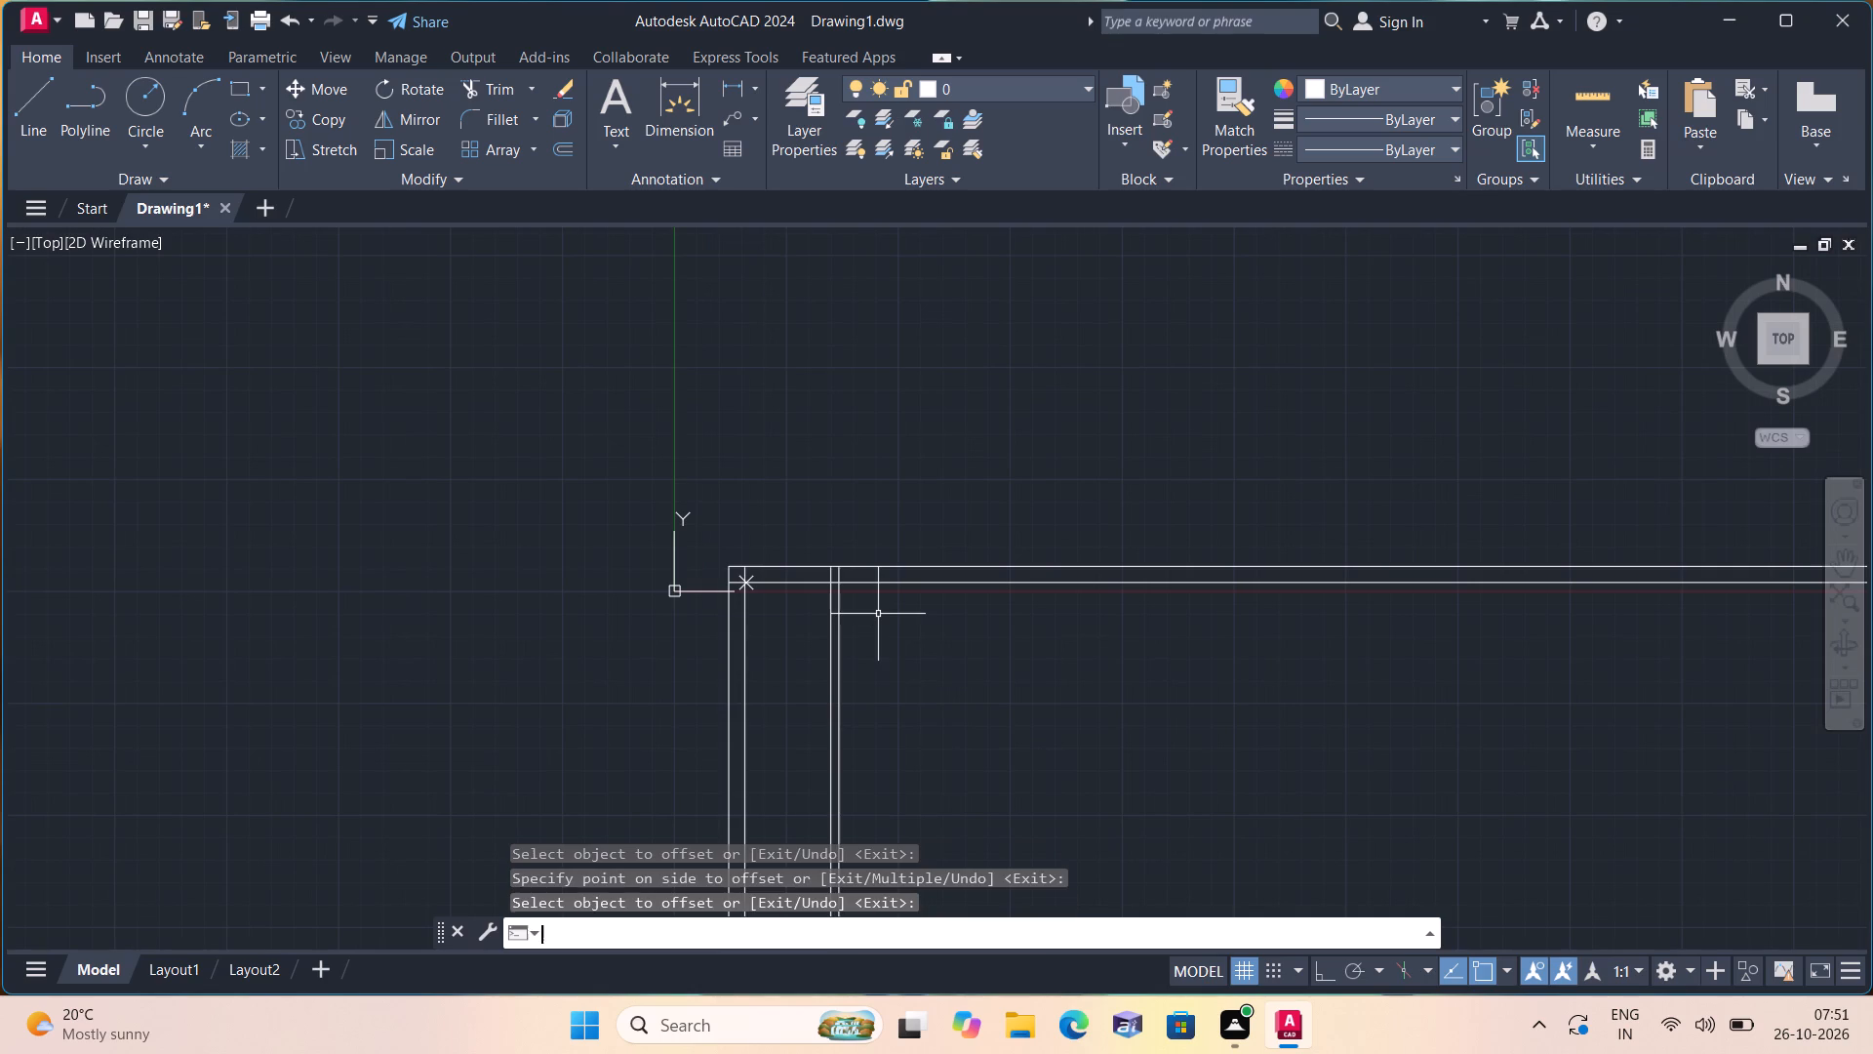
key(9)
text('4")
key(space)
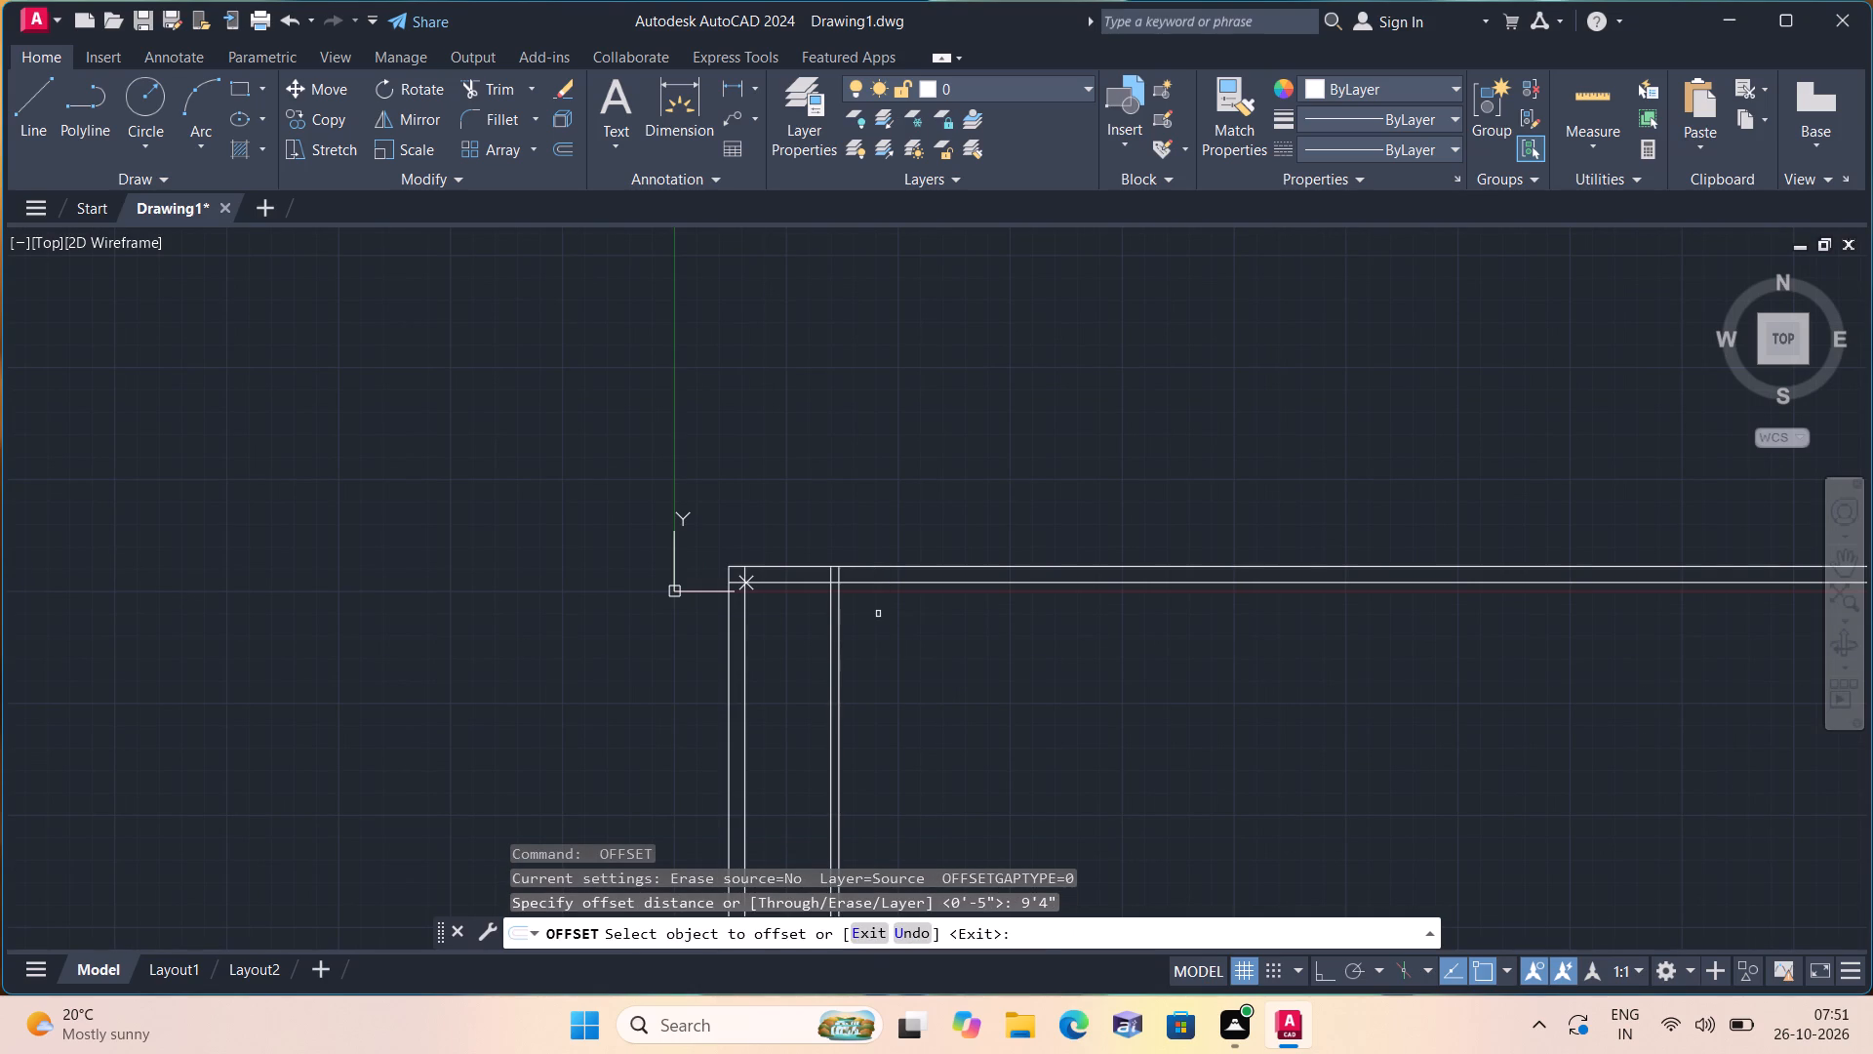
scroll(847, 630, up, 1)
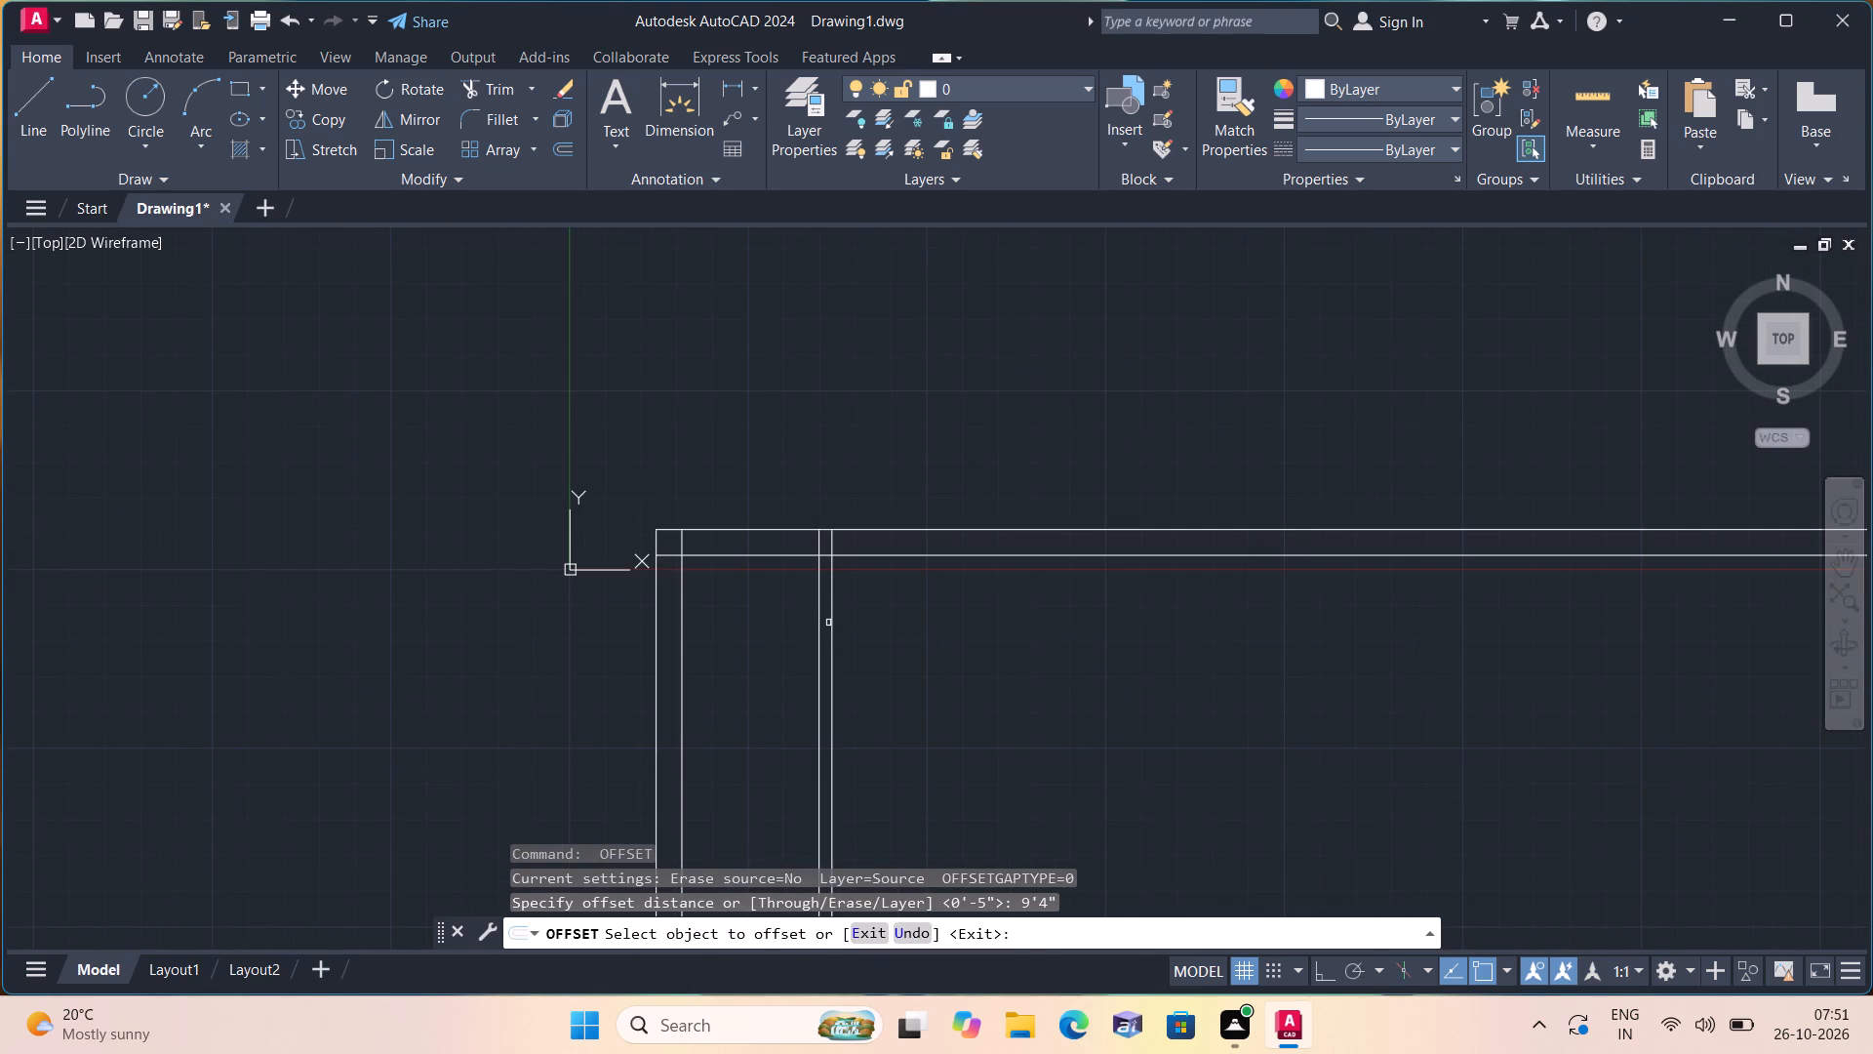
click(831, 621)
click(902, 641)
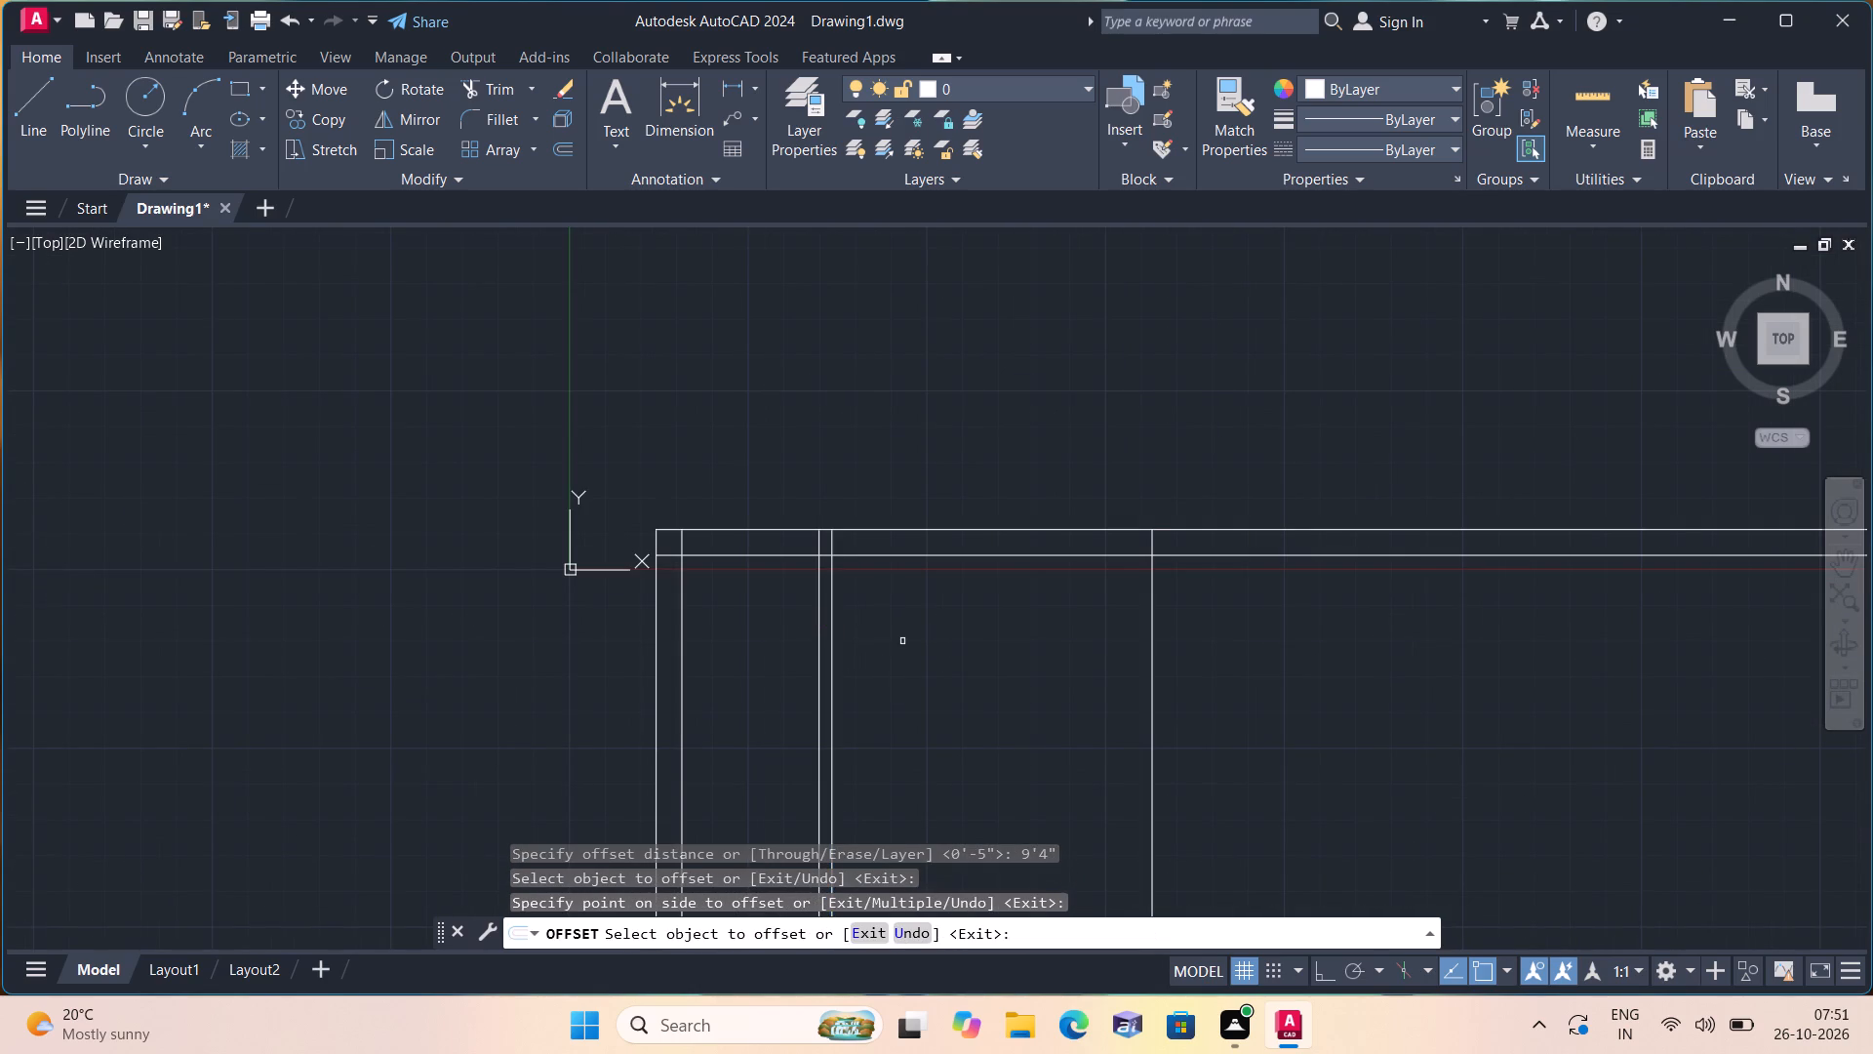
scroll(932, 682, down, 1)
key(space)
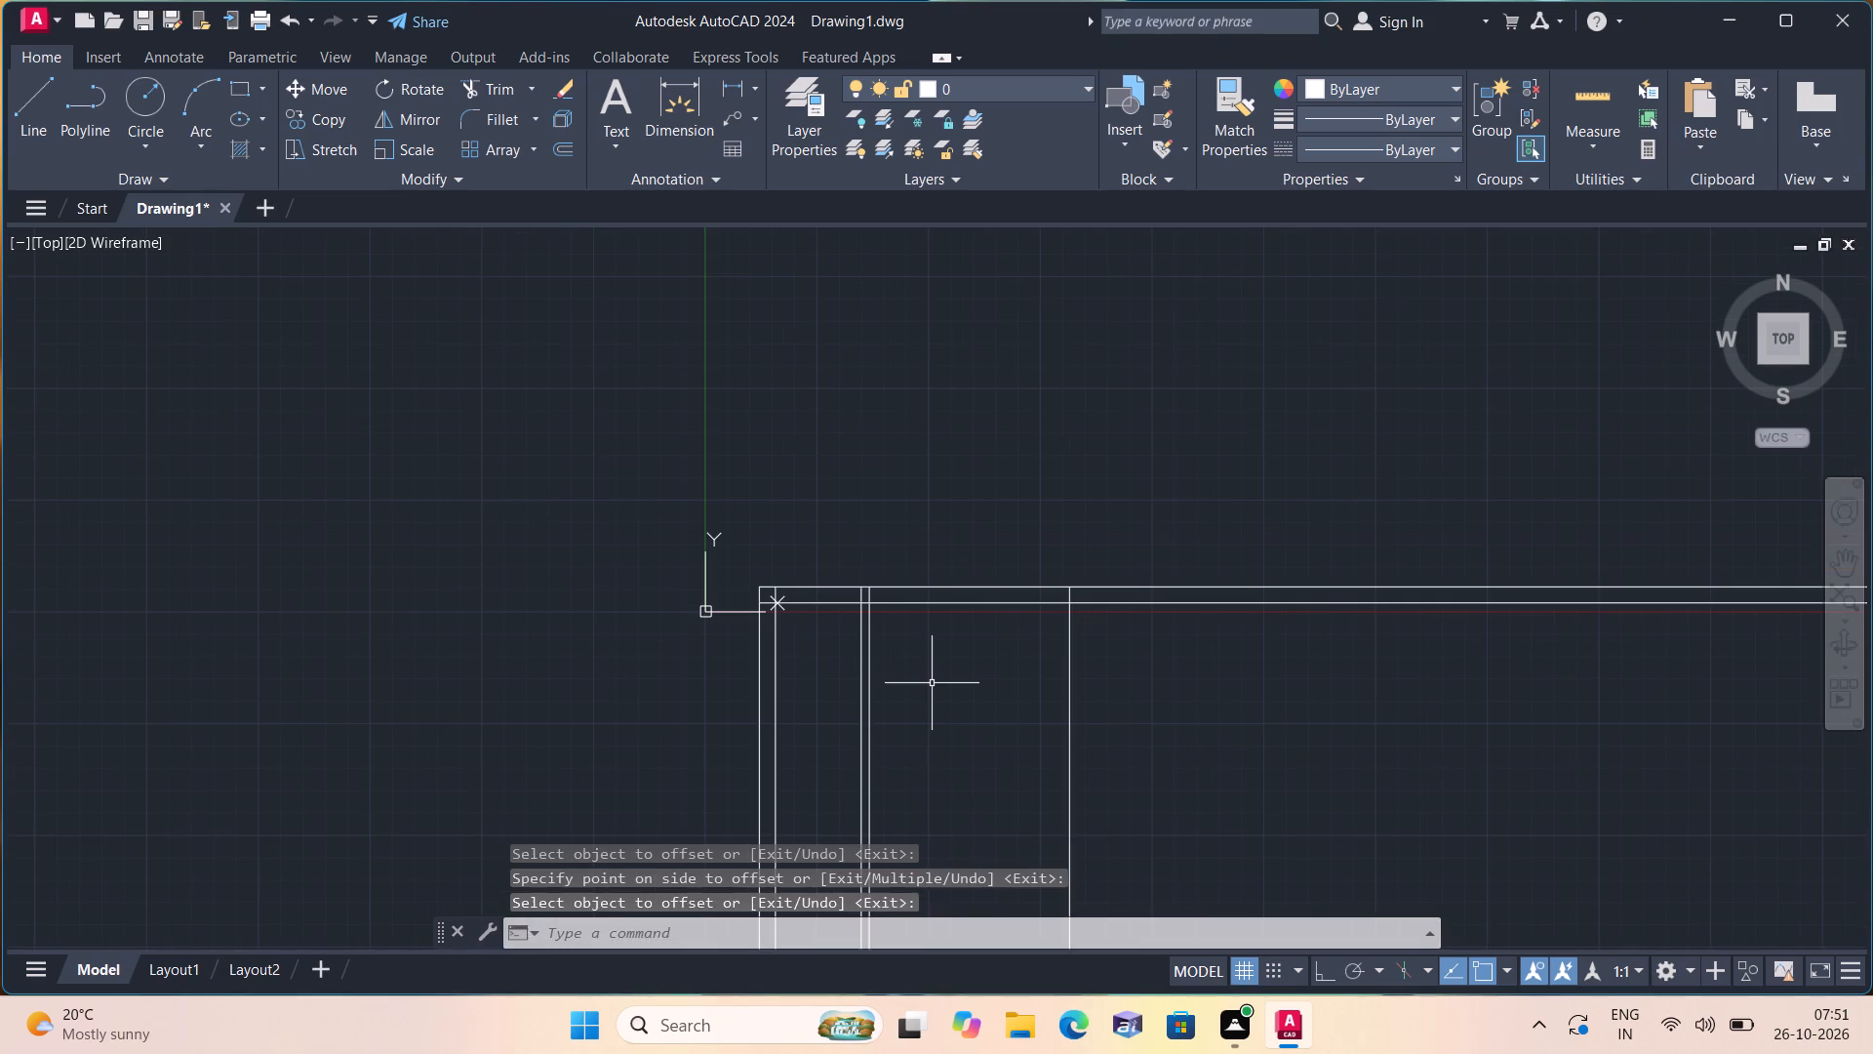
Offset the rightmost vertical line 9" to the right to give the second room's right wall its thickness.
key(space)
key(9)
key(shift+quotedbl)
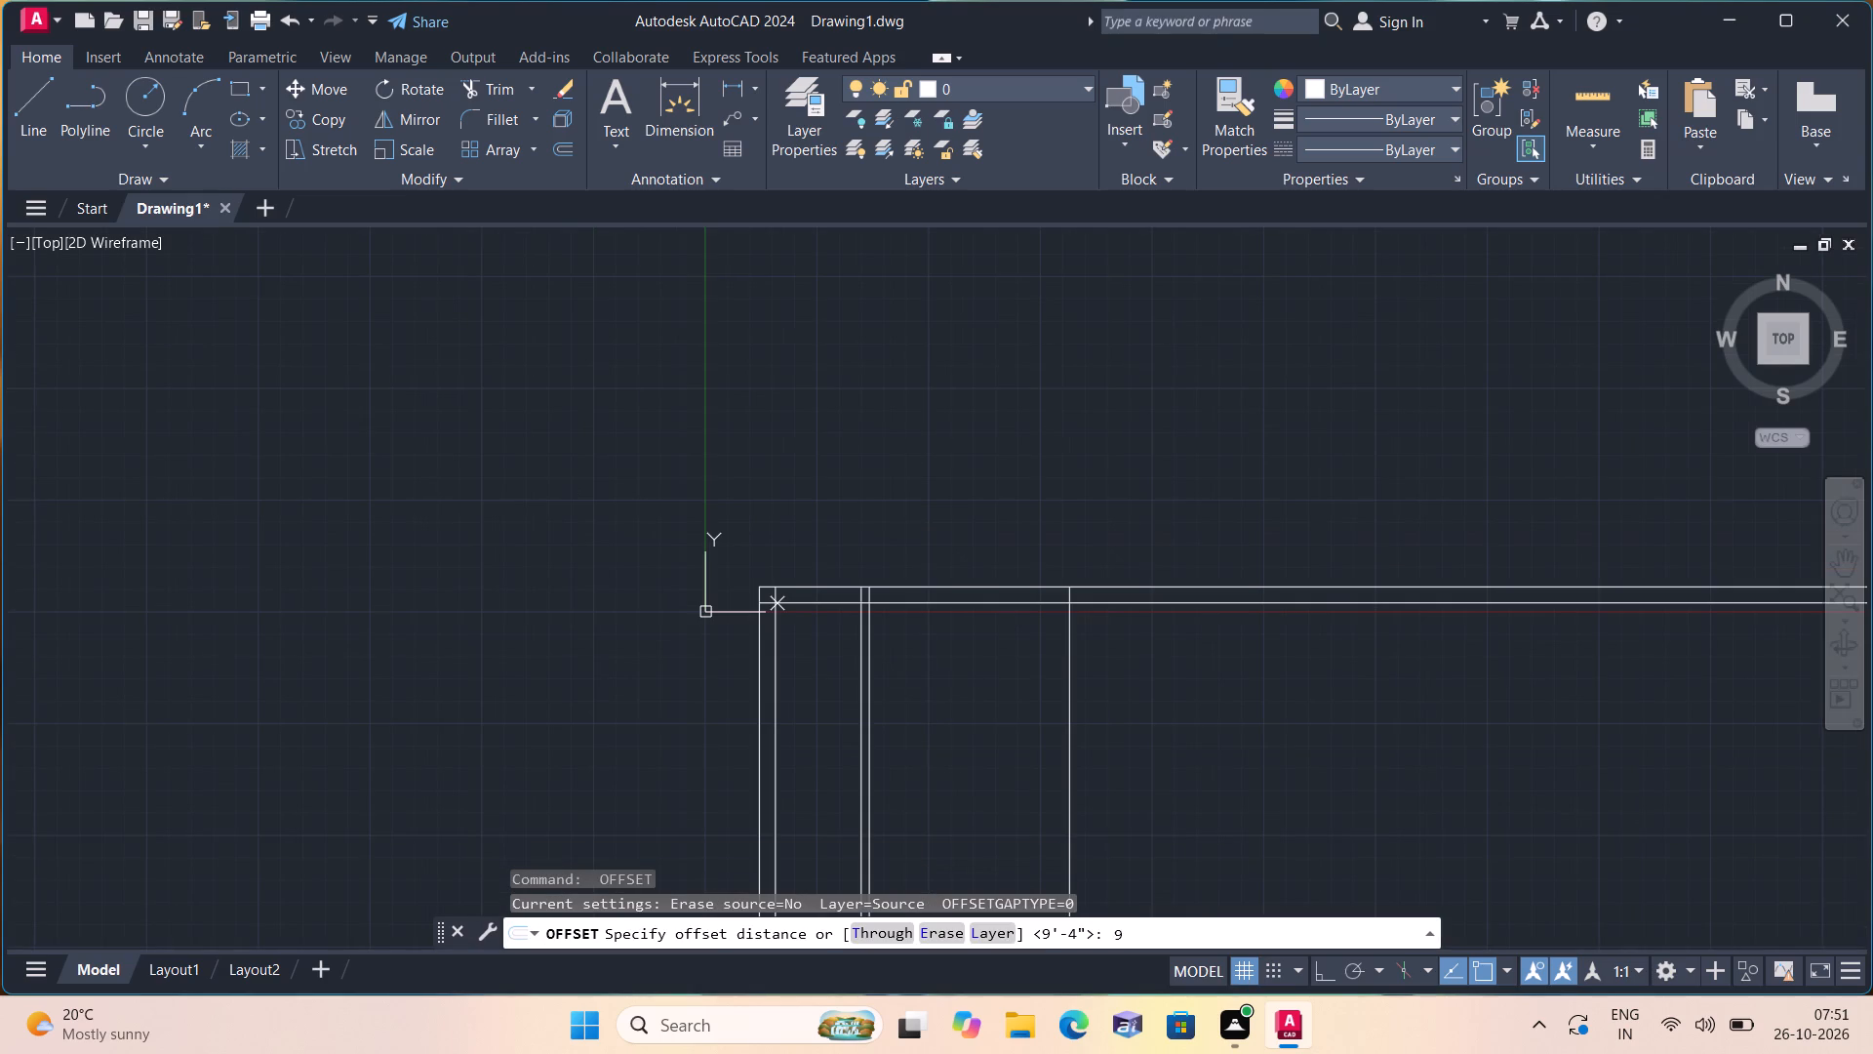
key(space)
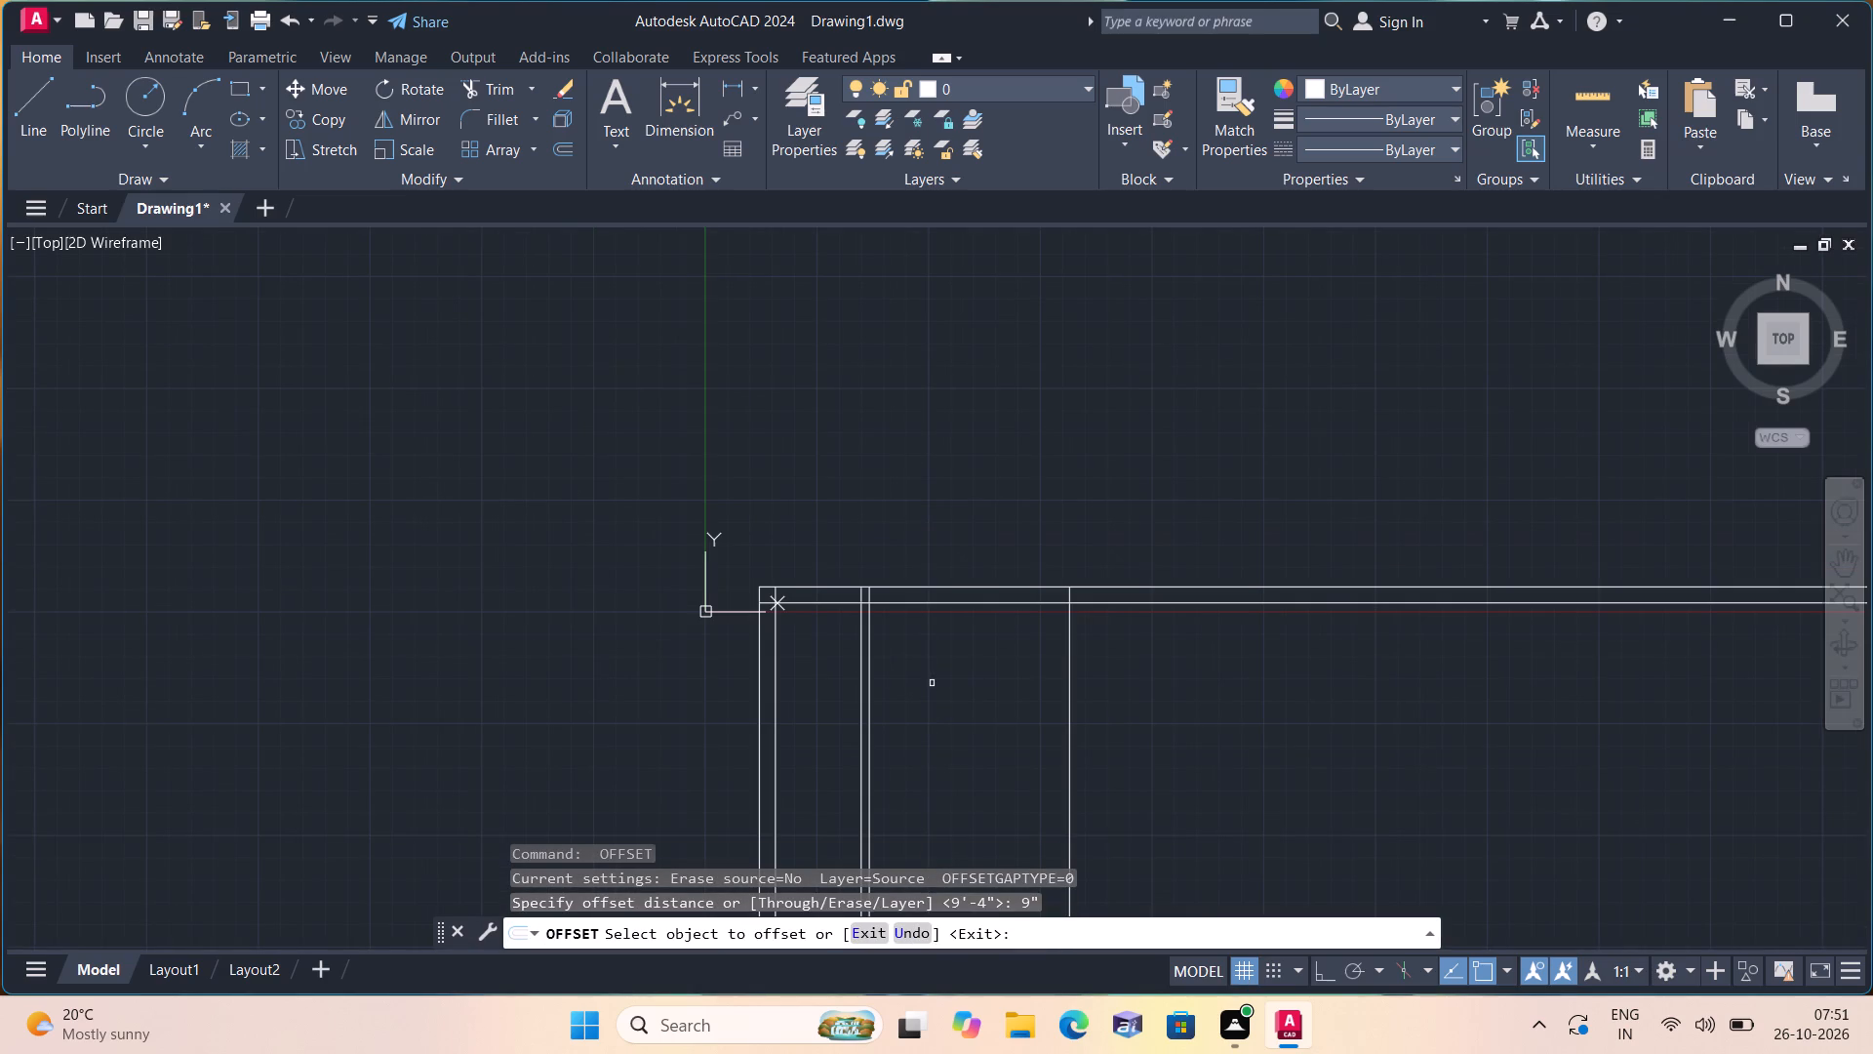
click(1071, 704)
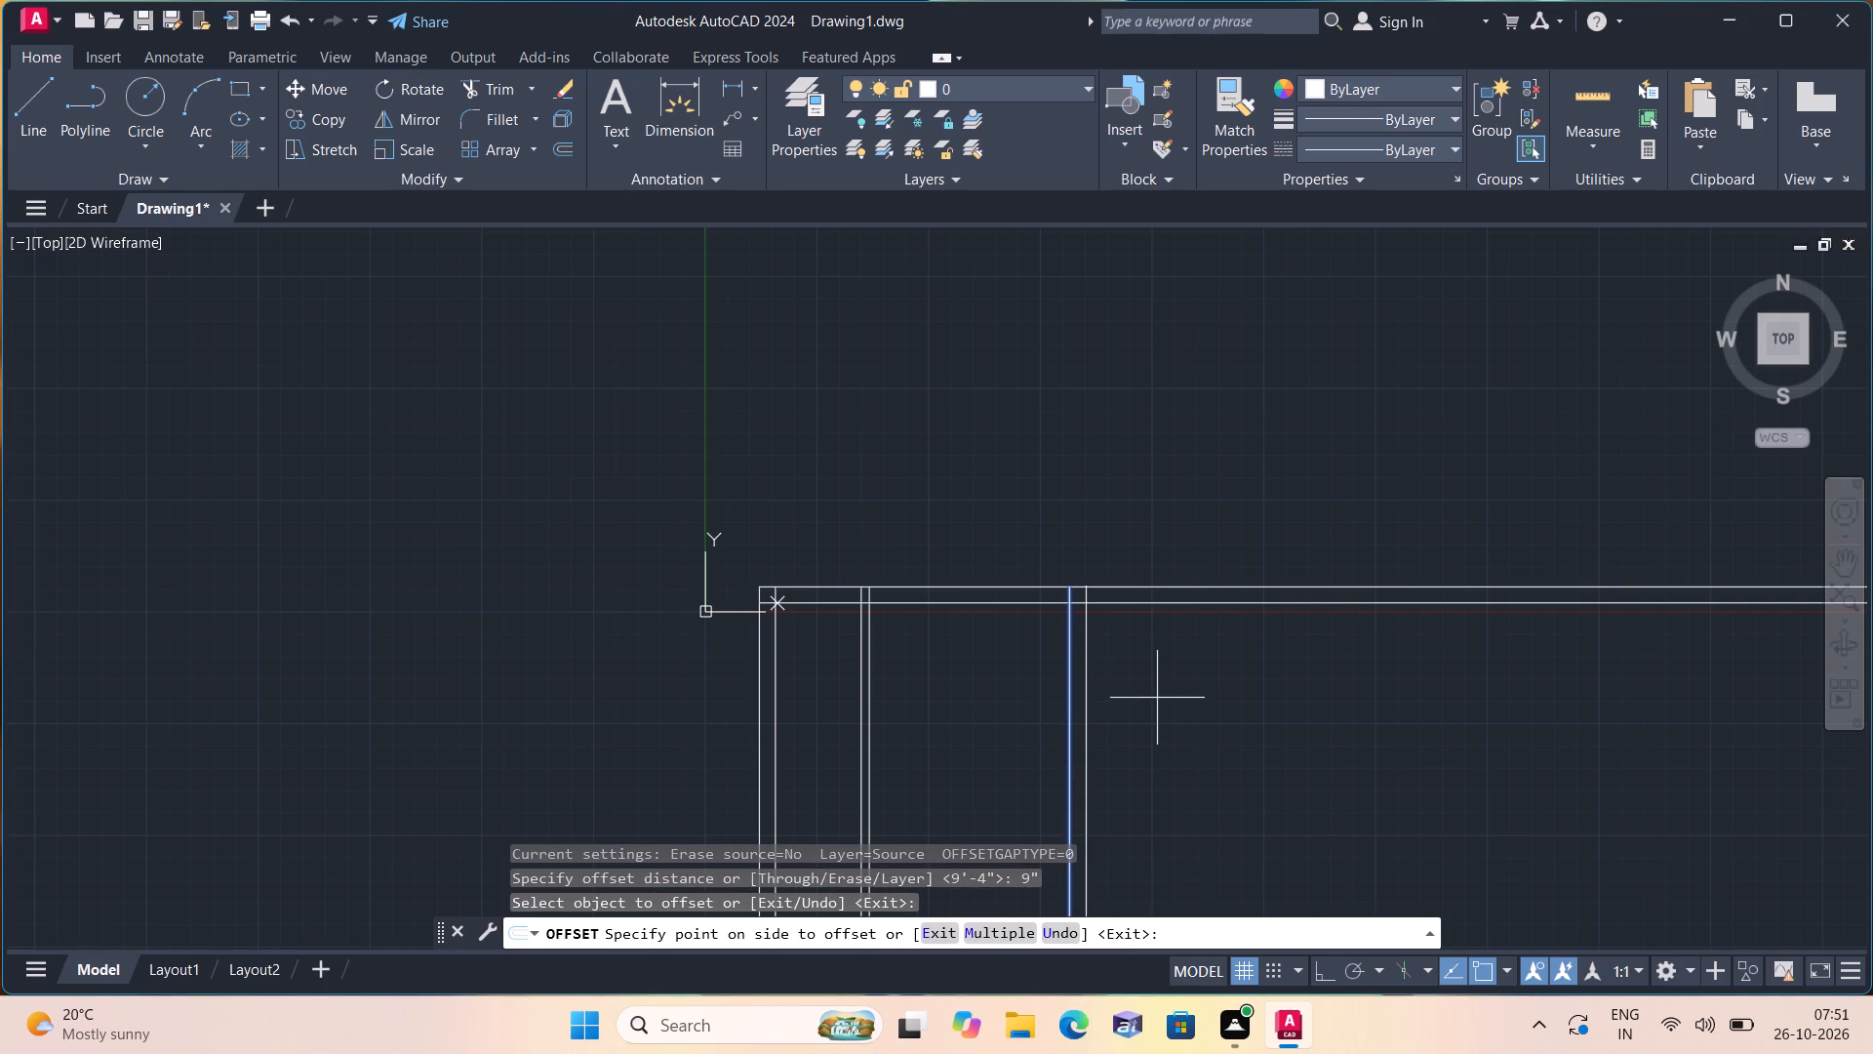
click(1158, 697)
key(space)
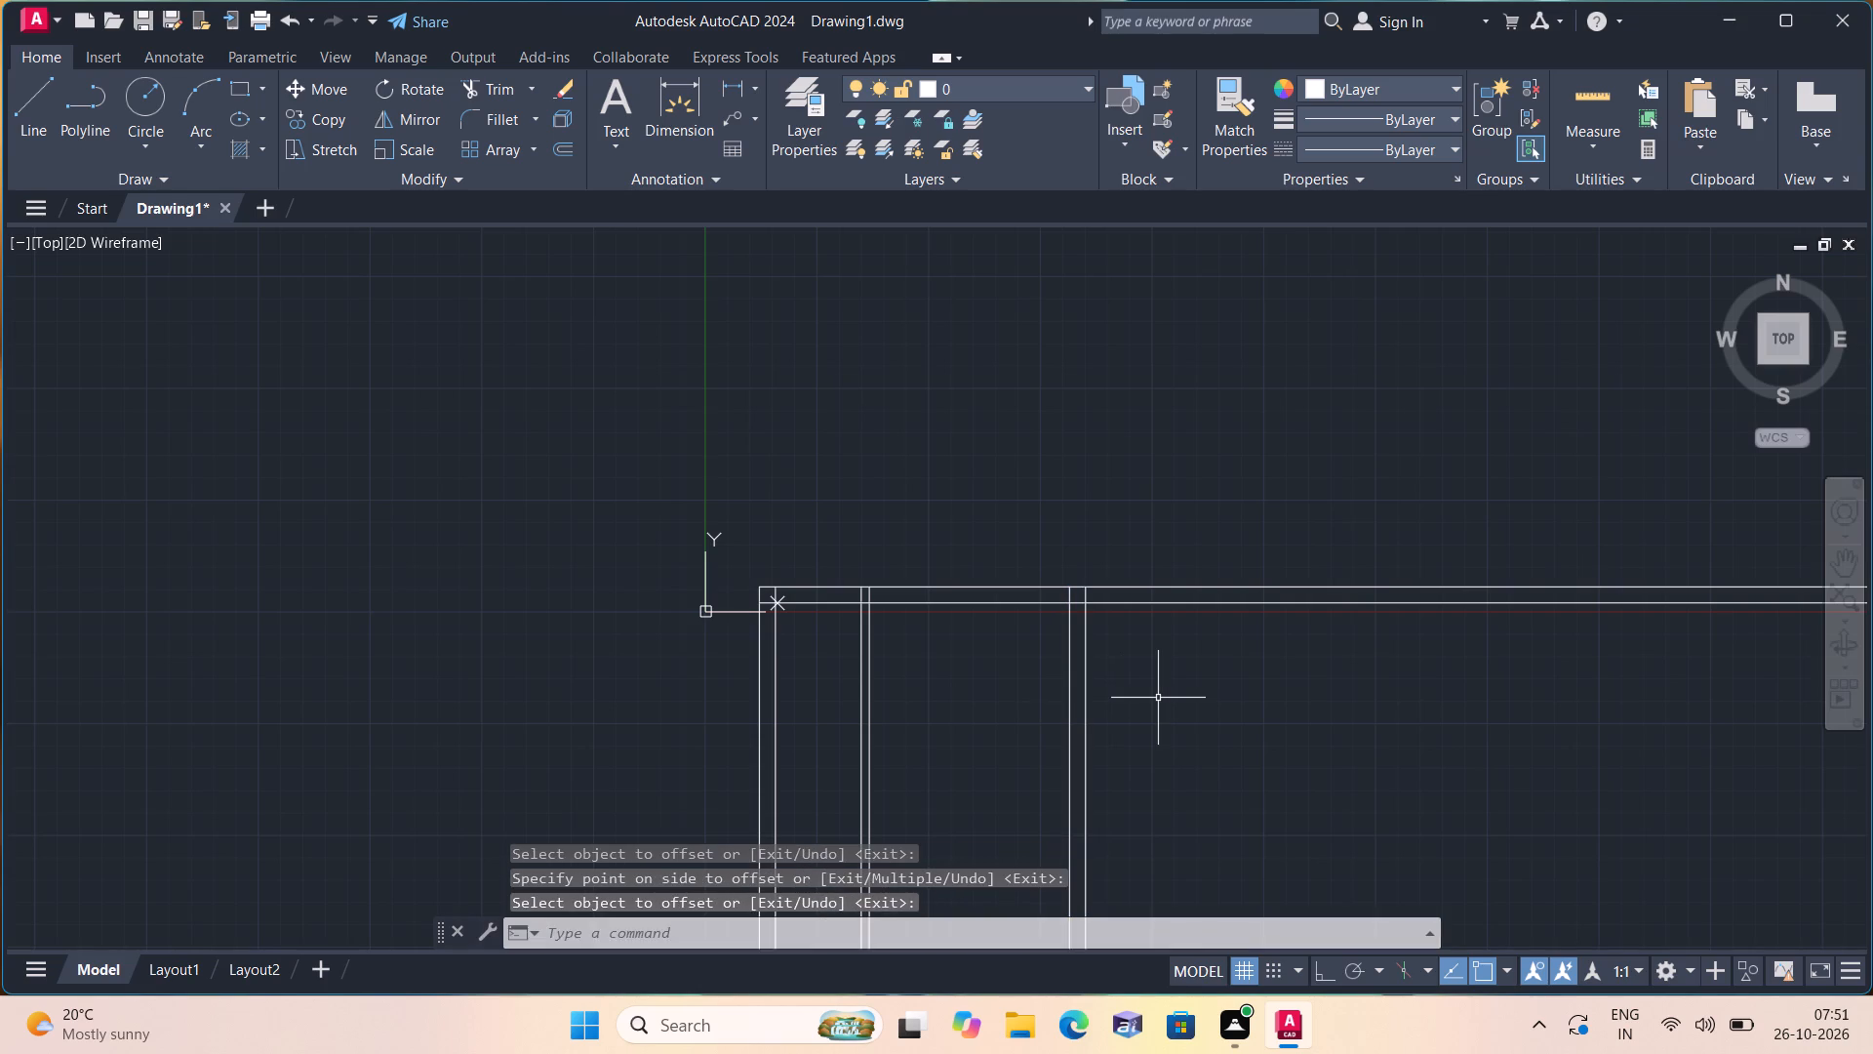
Offset the outer line of the second room's right wall 3' further to the right.
key(space)
text(3')
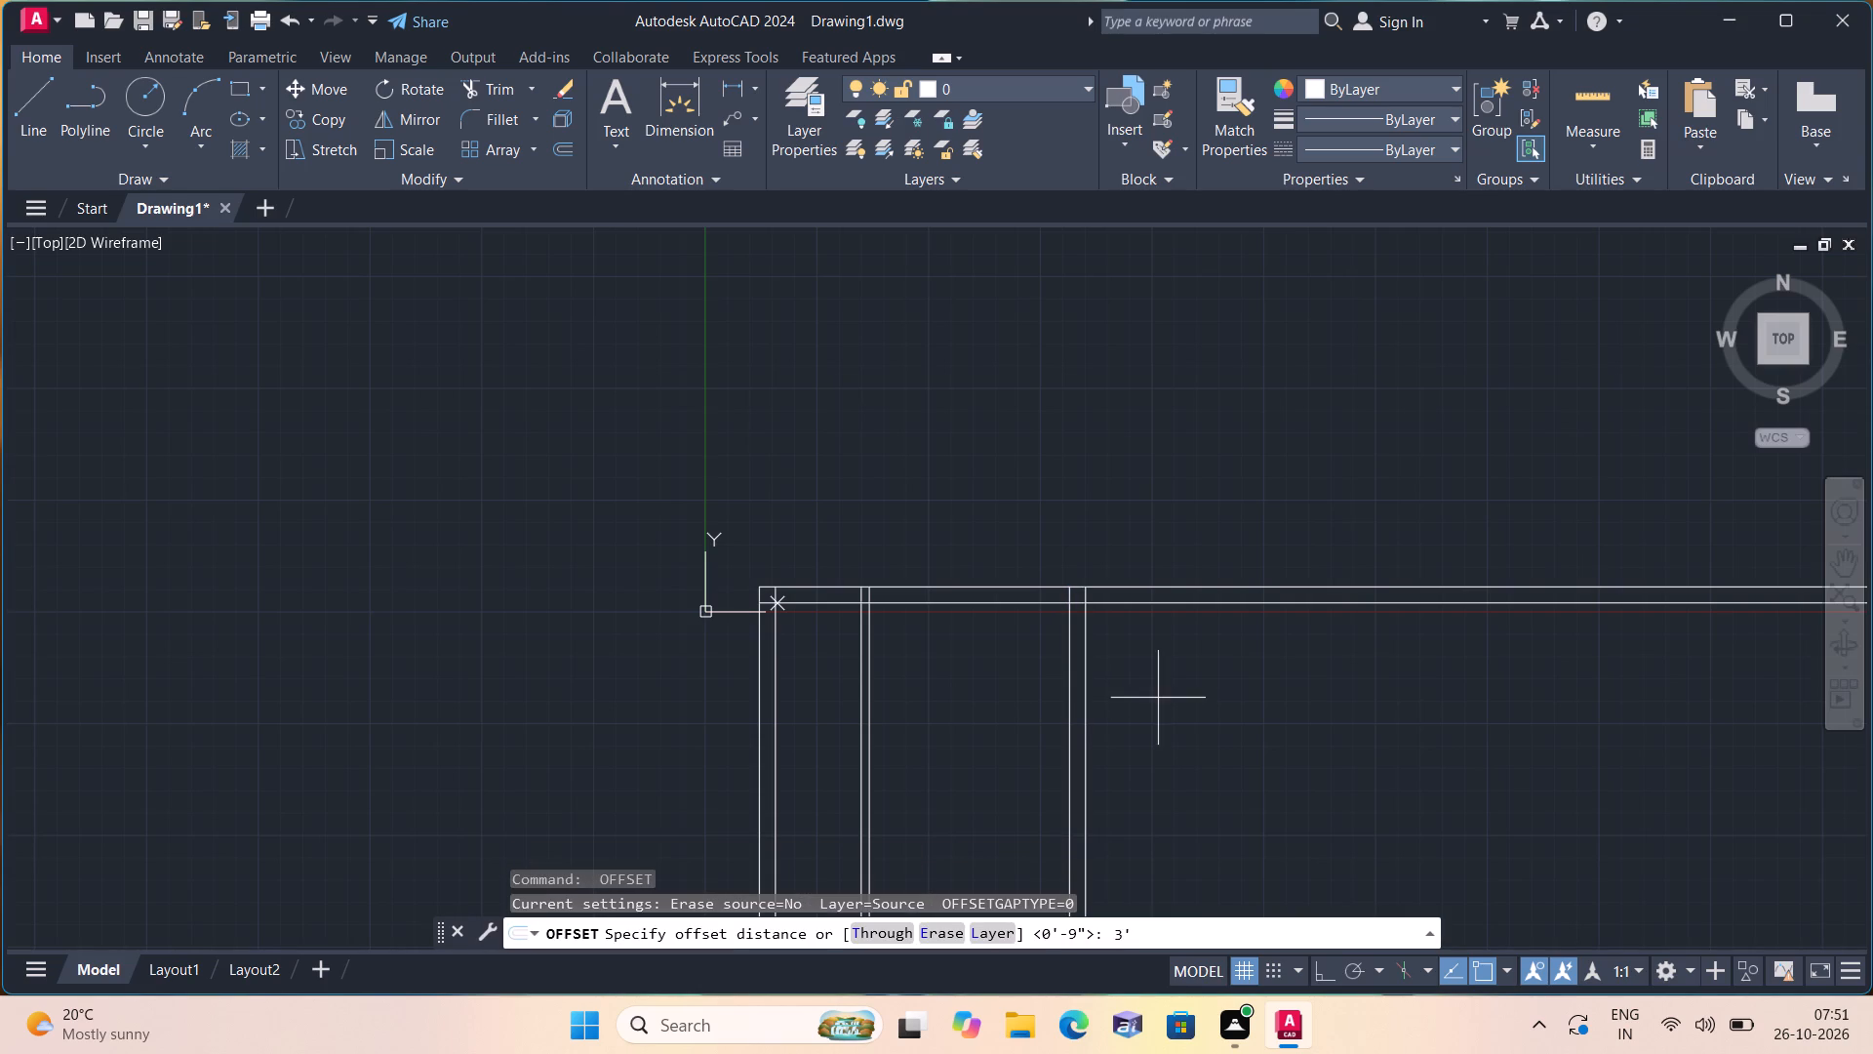
key(space)
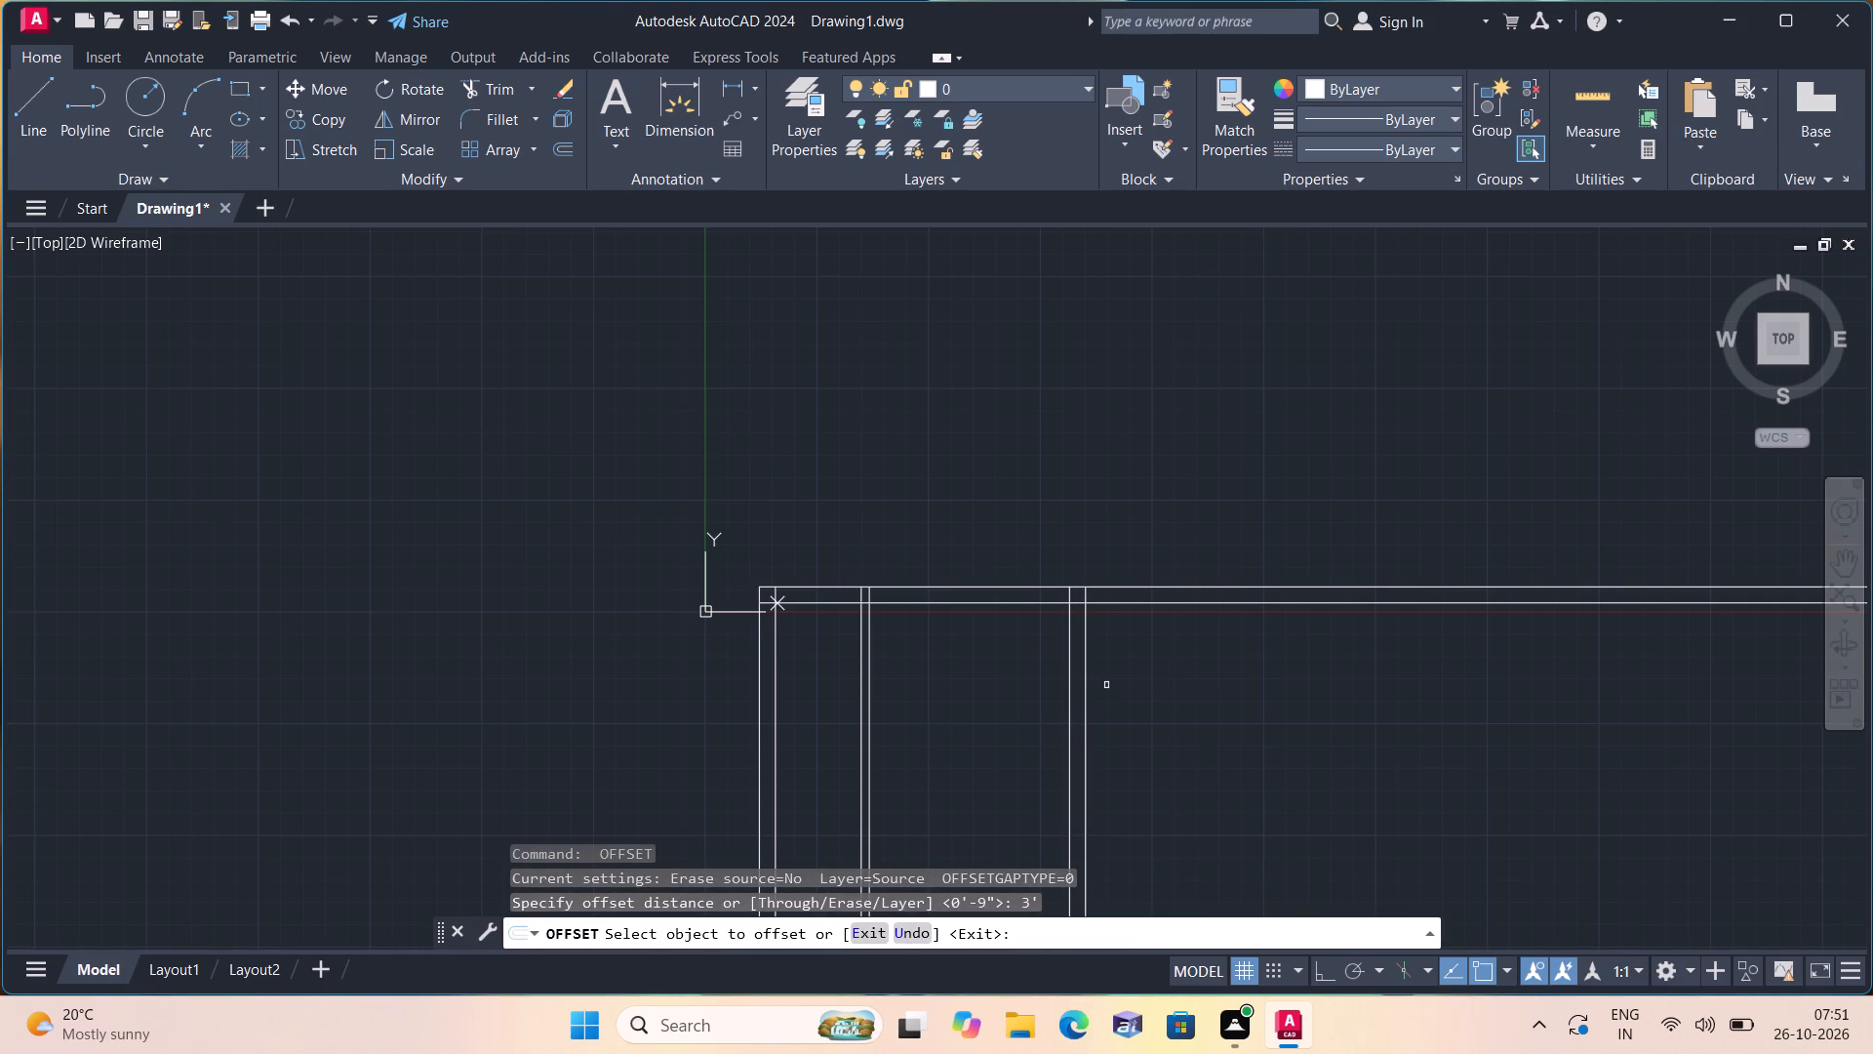
click(1083, 669)
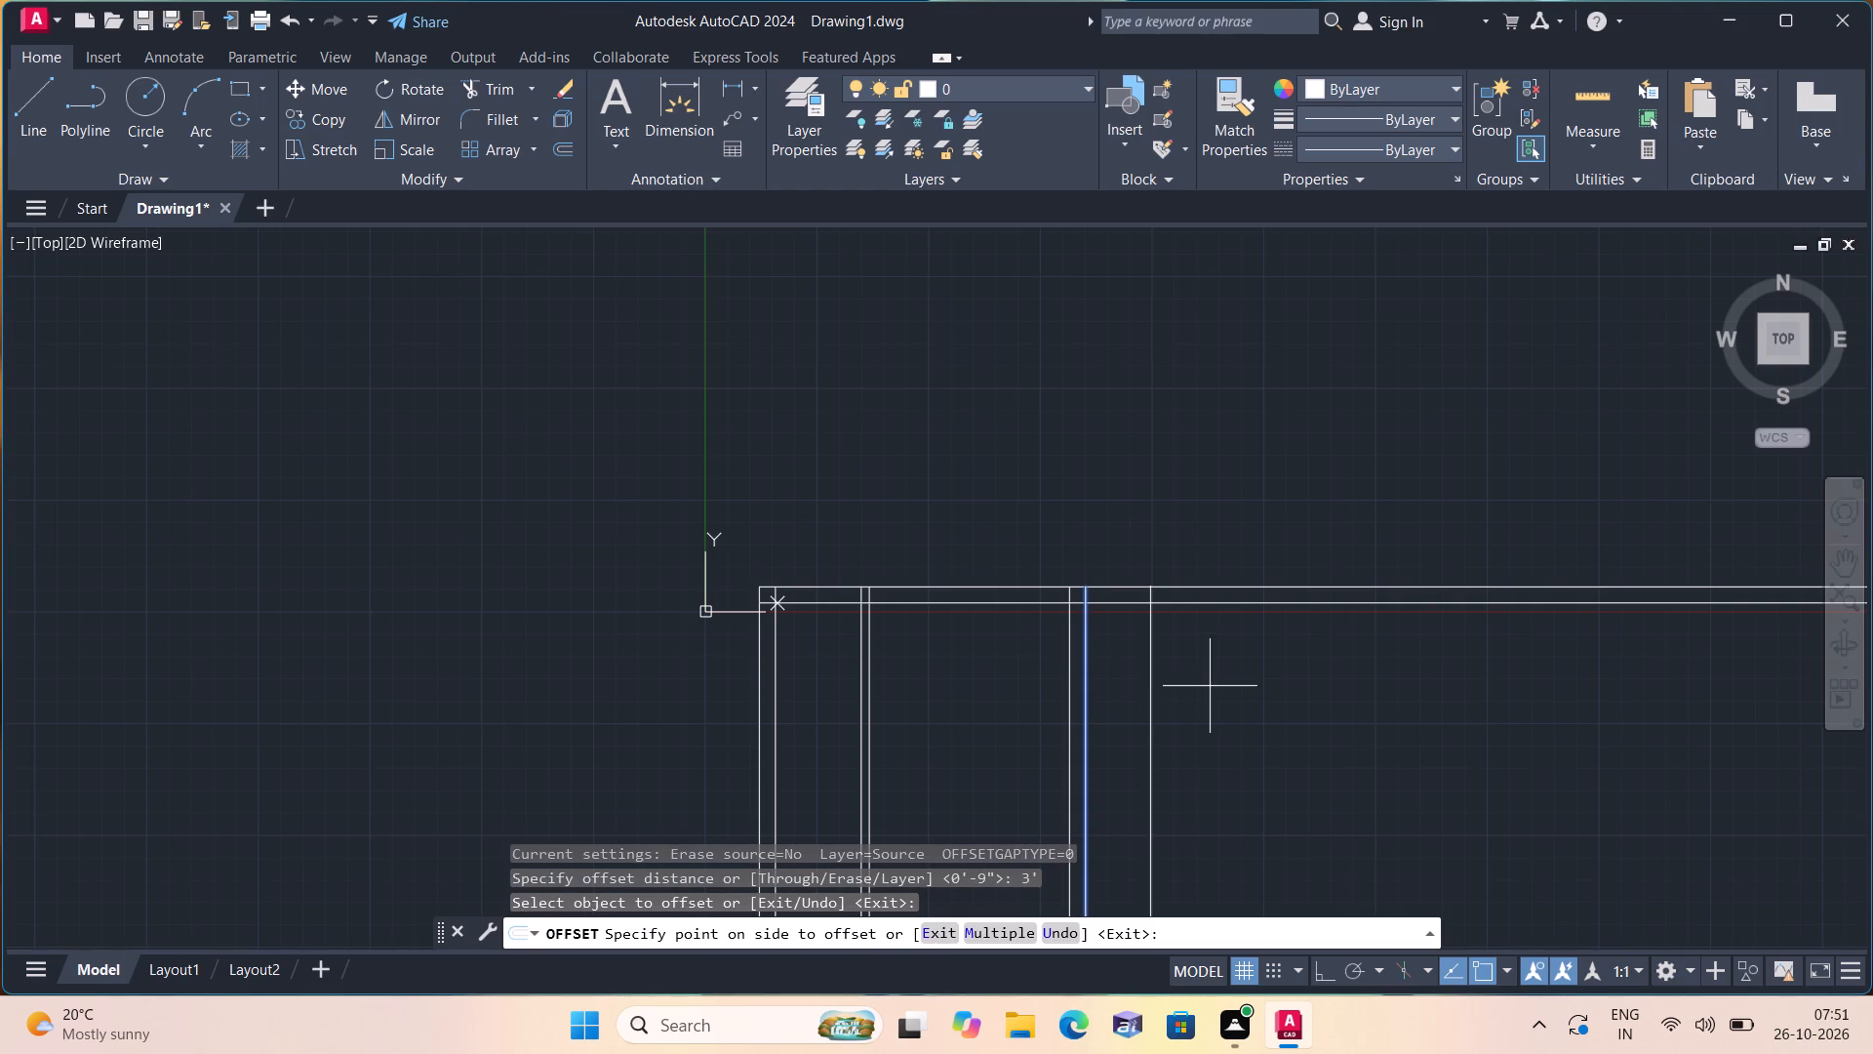
click(1210, 684)
key(space)
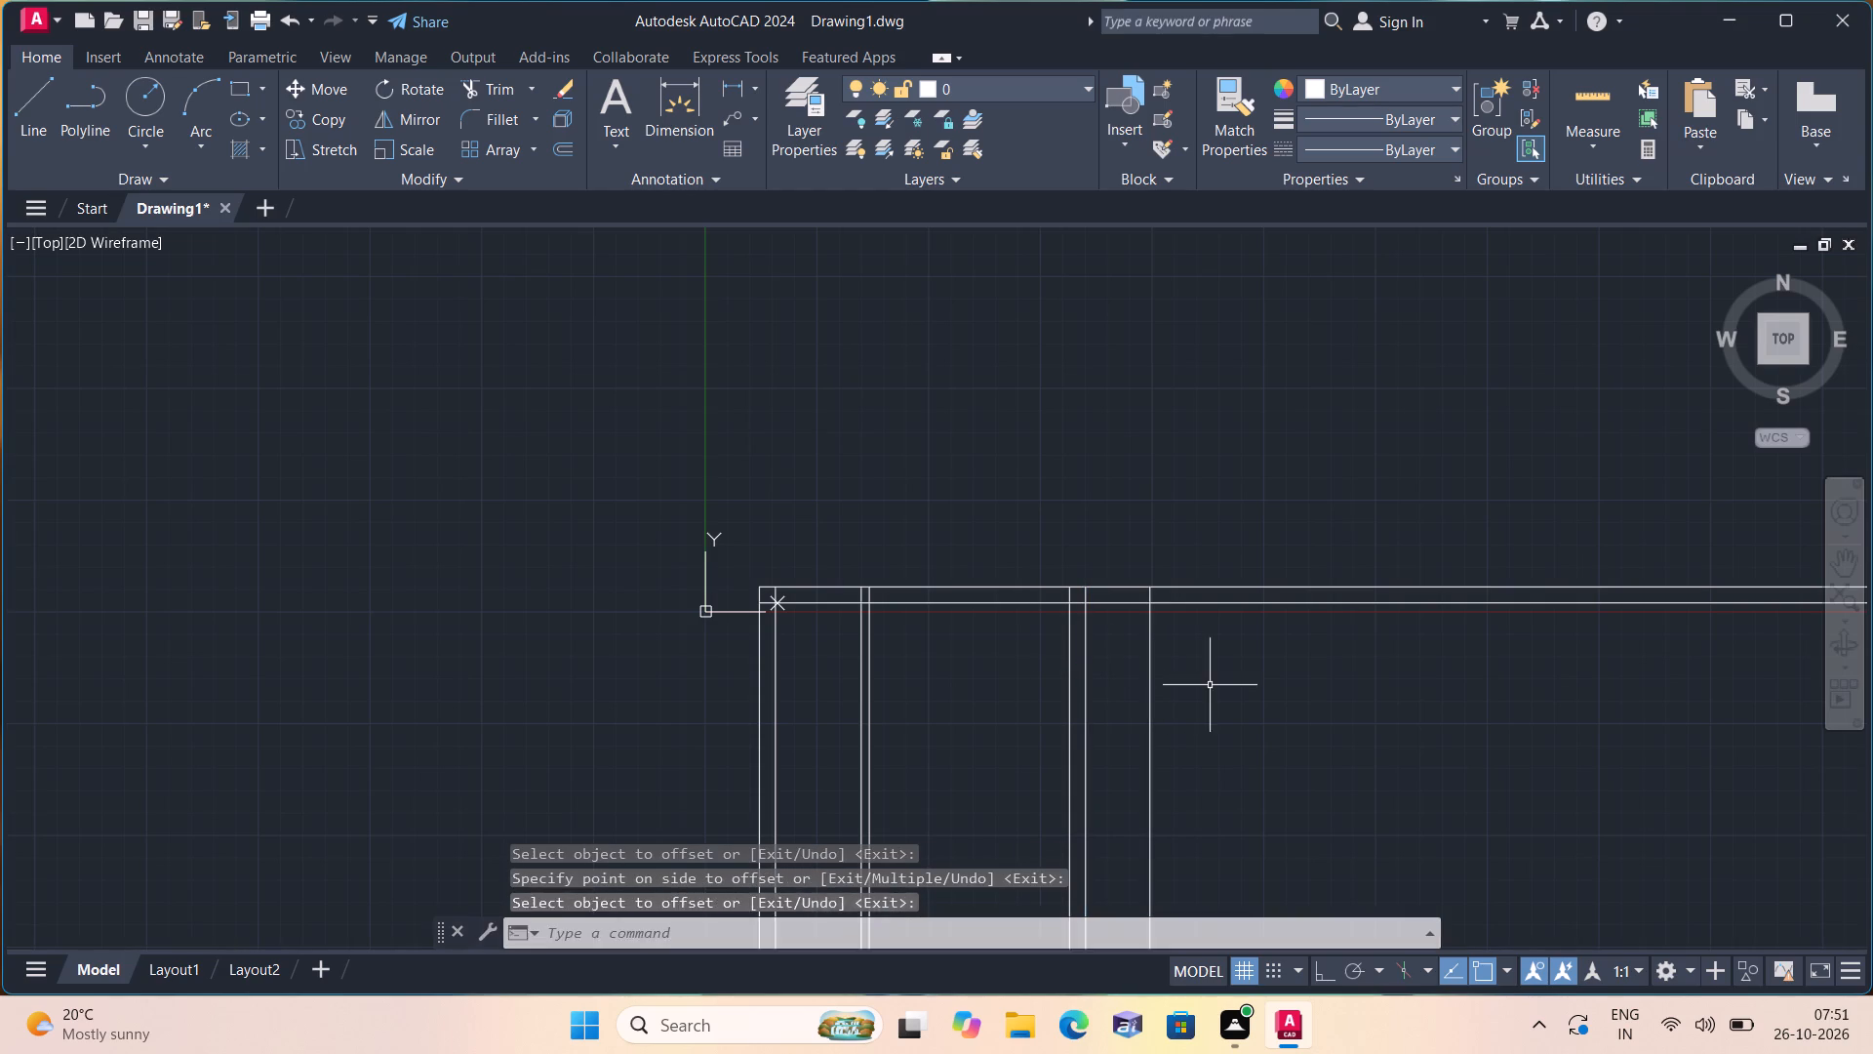
Offset the new rightmost vertical line 9" to the right to form another wall thickness.
key(space)
text(9")
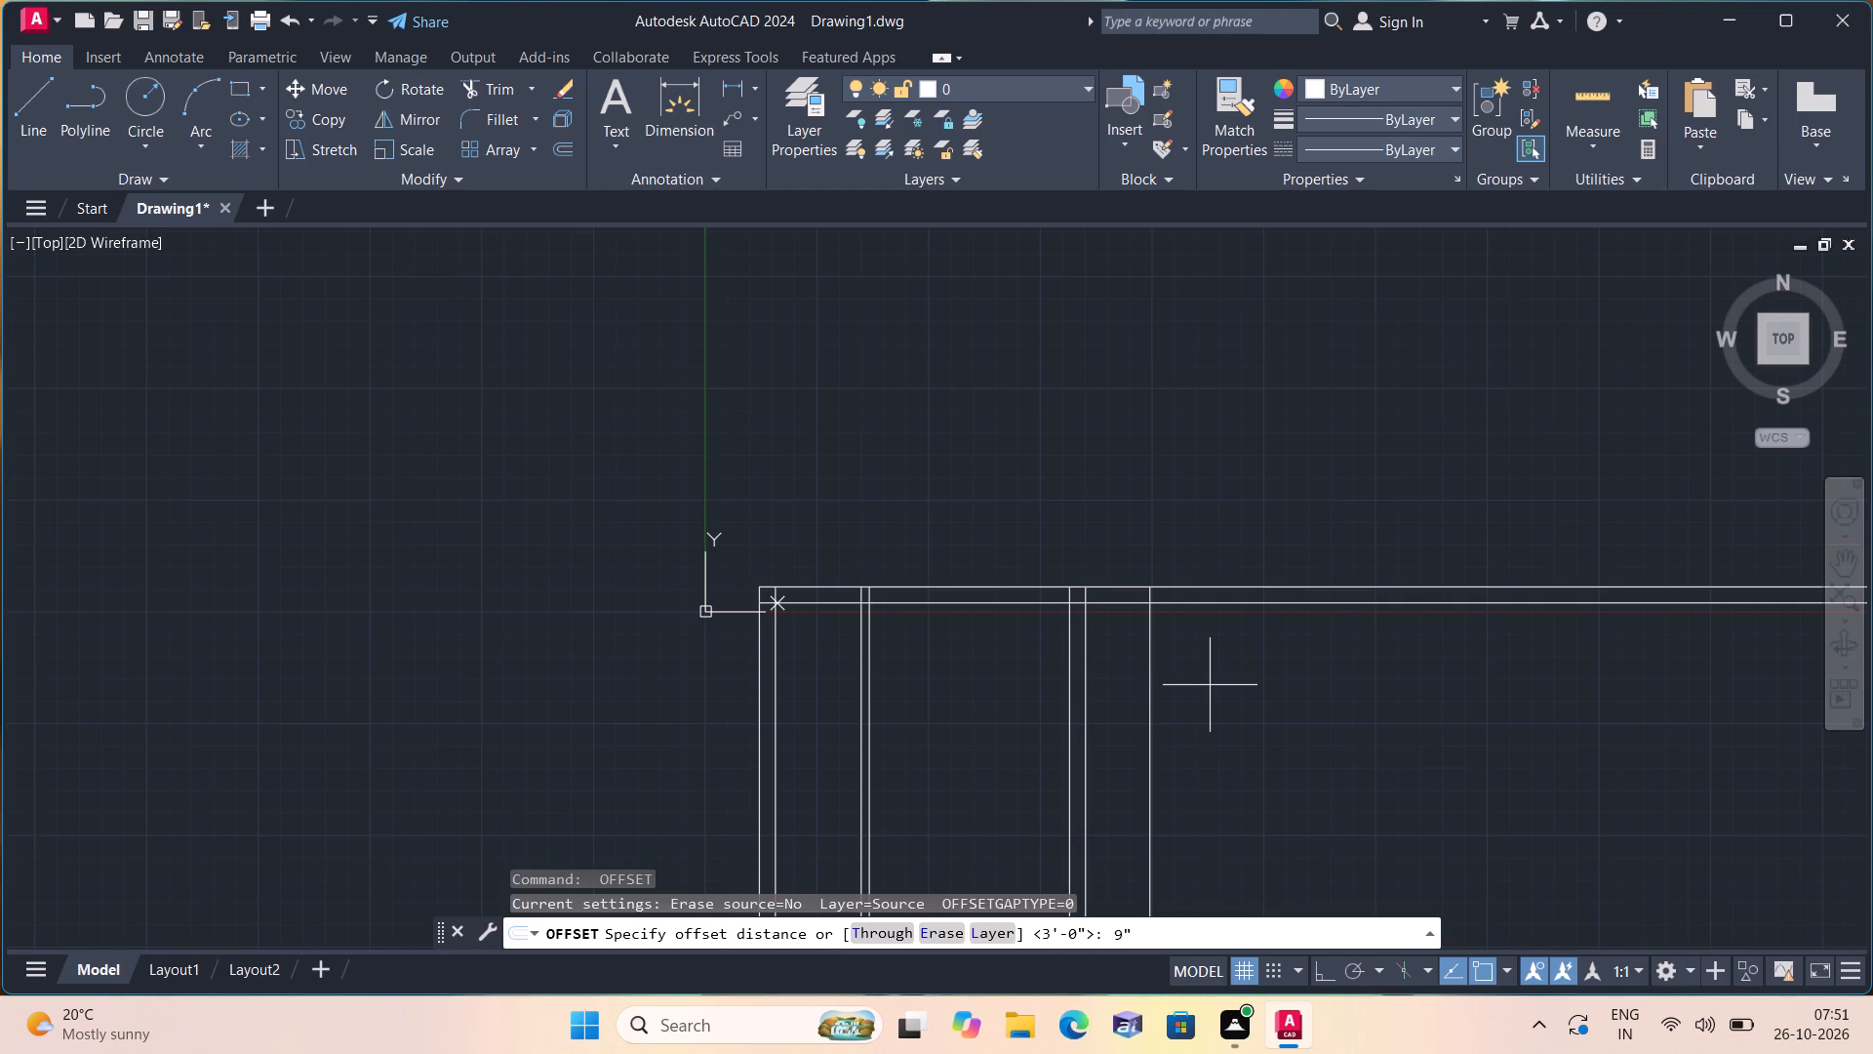
key(space)
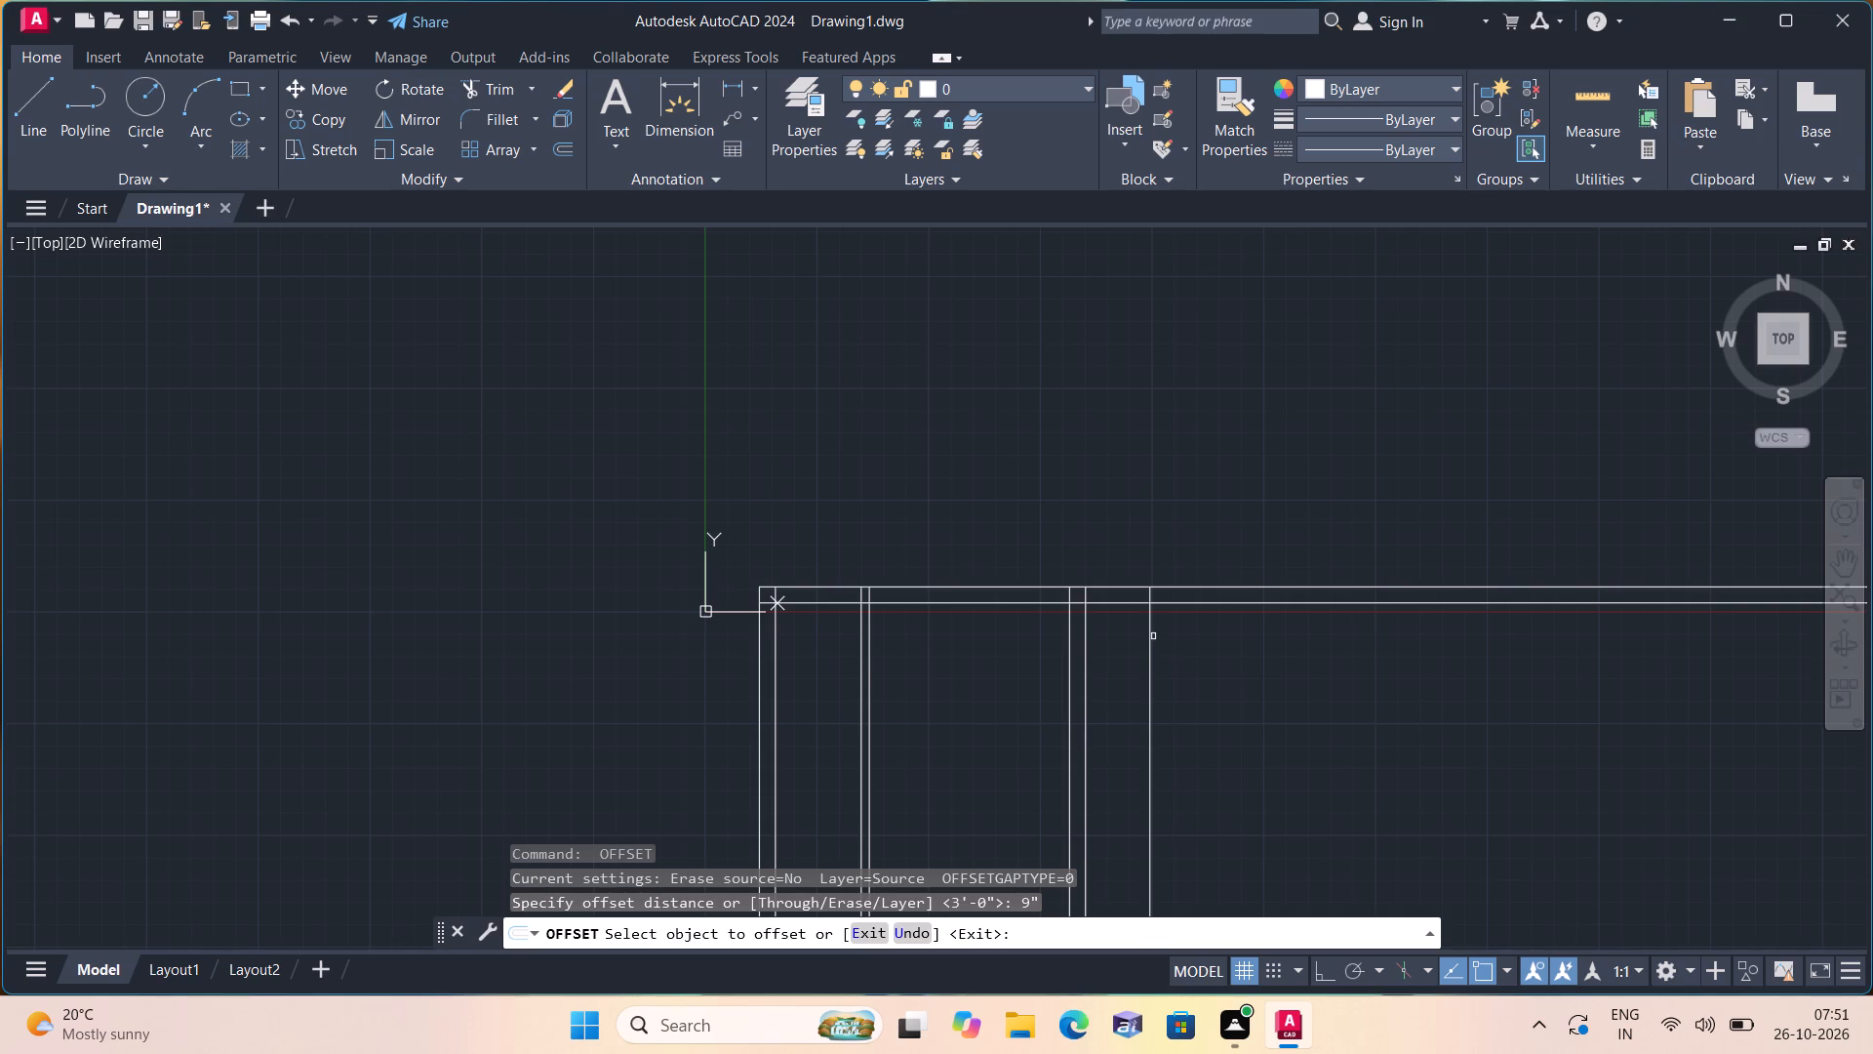
click(1153, 636)
click(1188, 646)
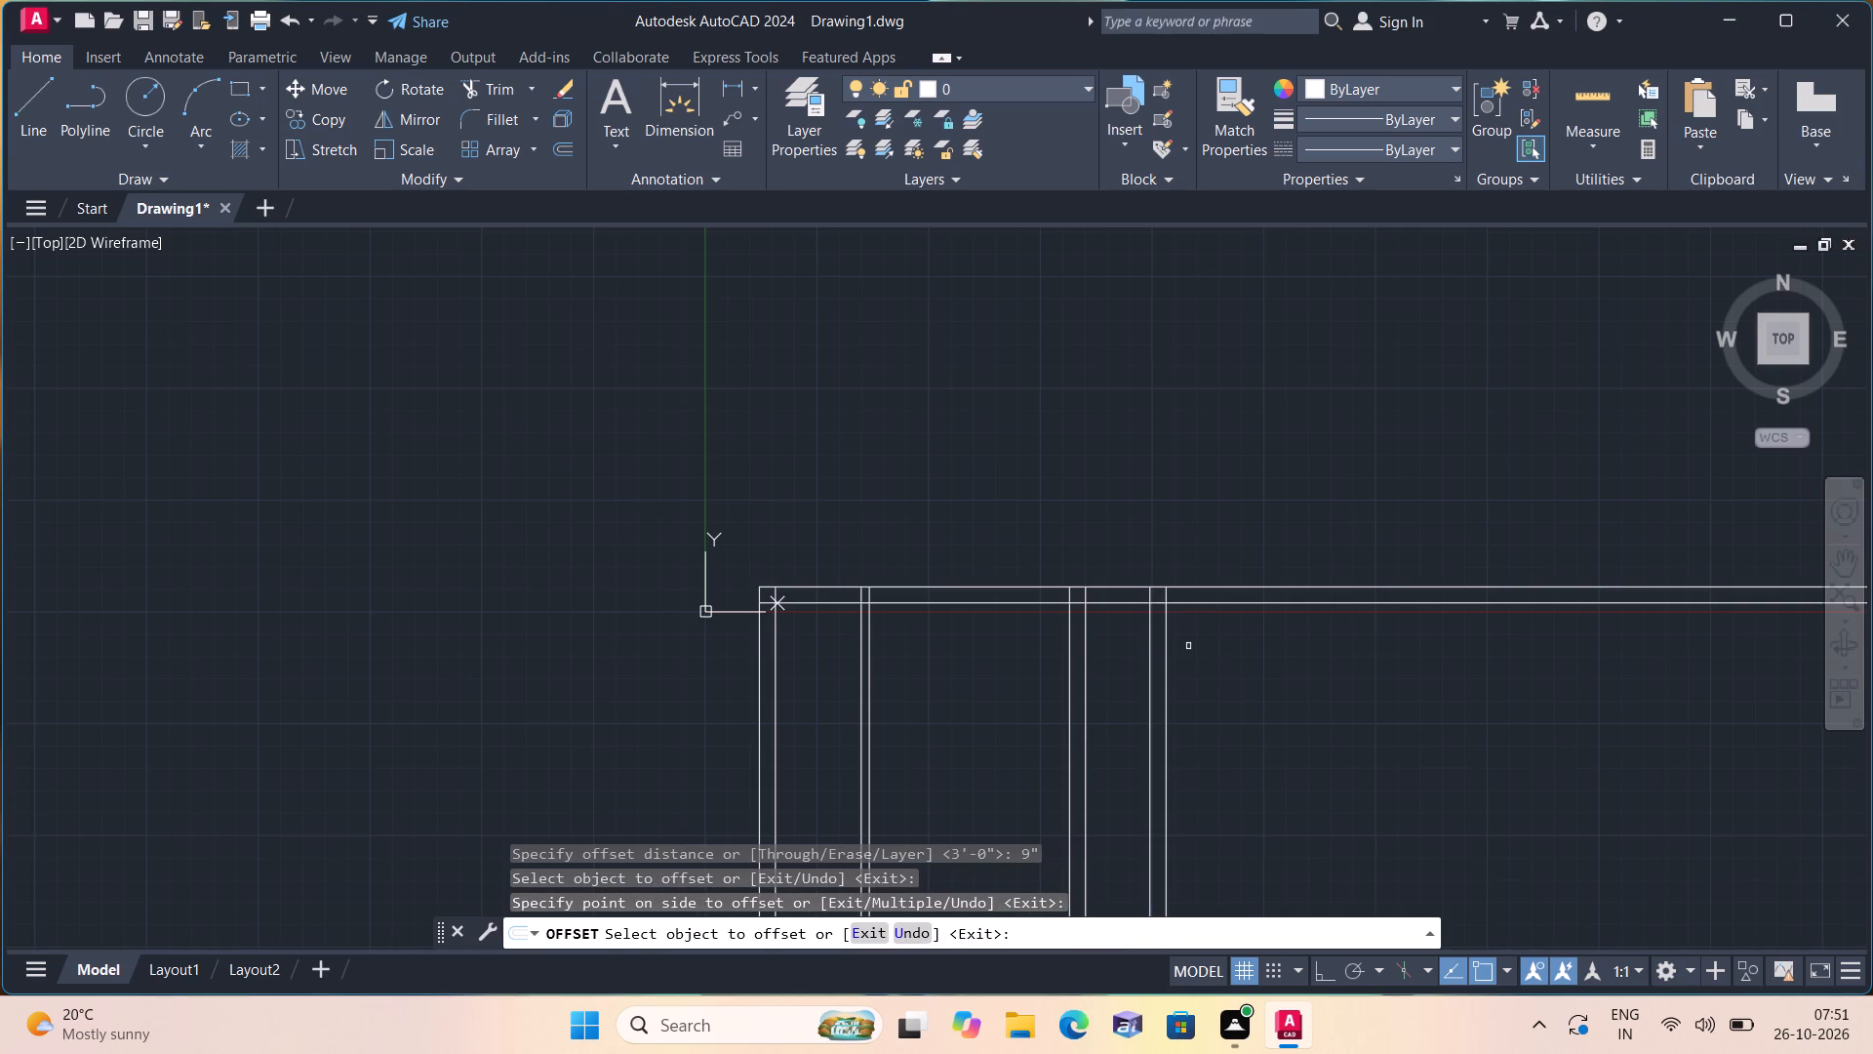
key(space)
Trim both top wall lines across the 3' gap between the two 9" vertical walls.
text(tr)
text(im)
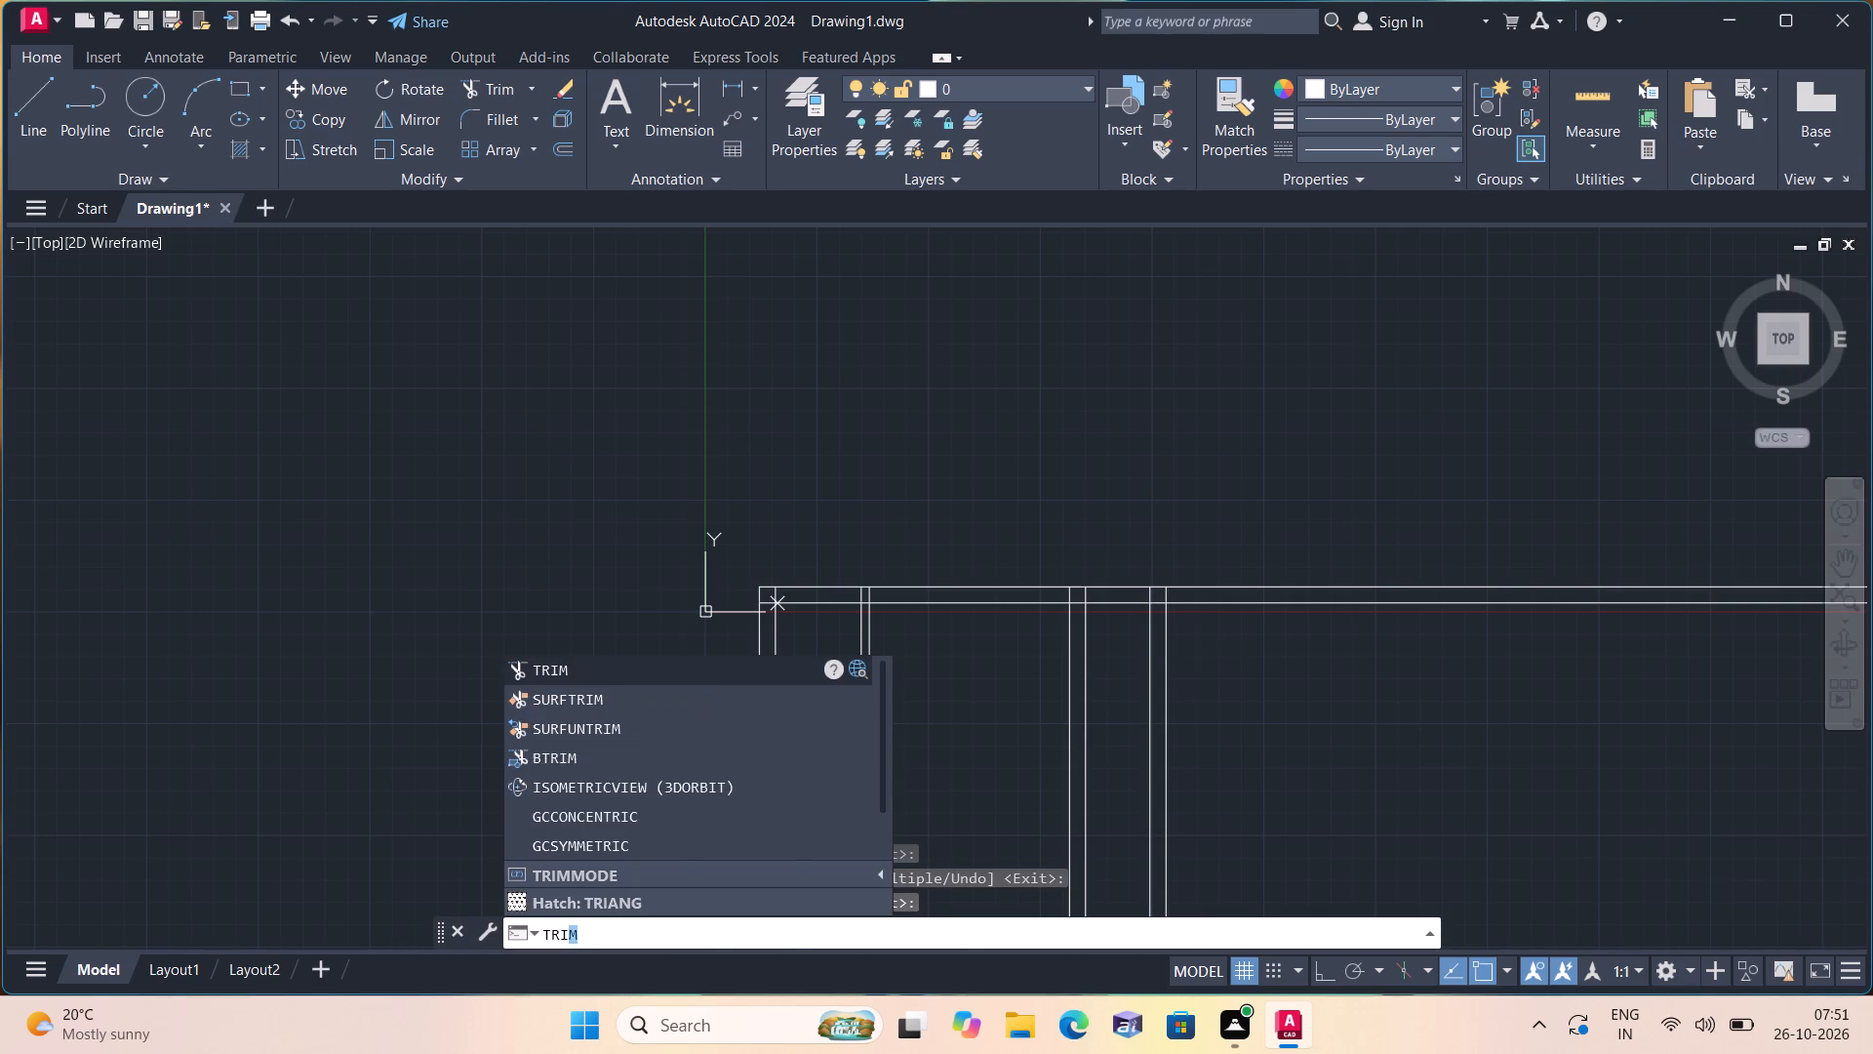
key(space)
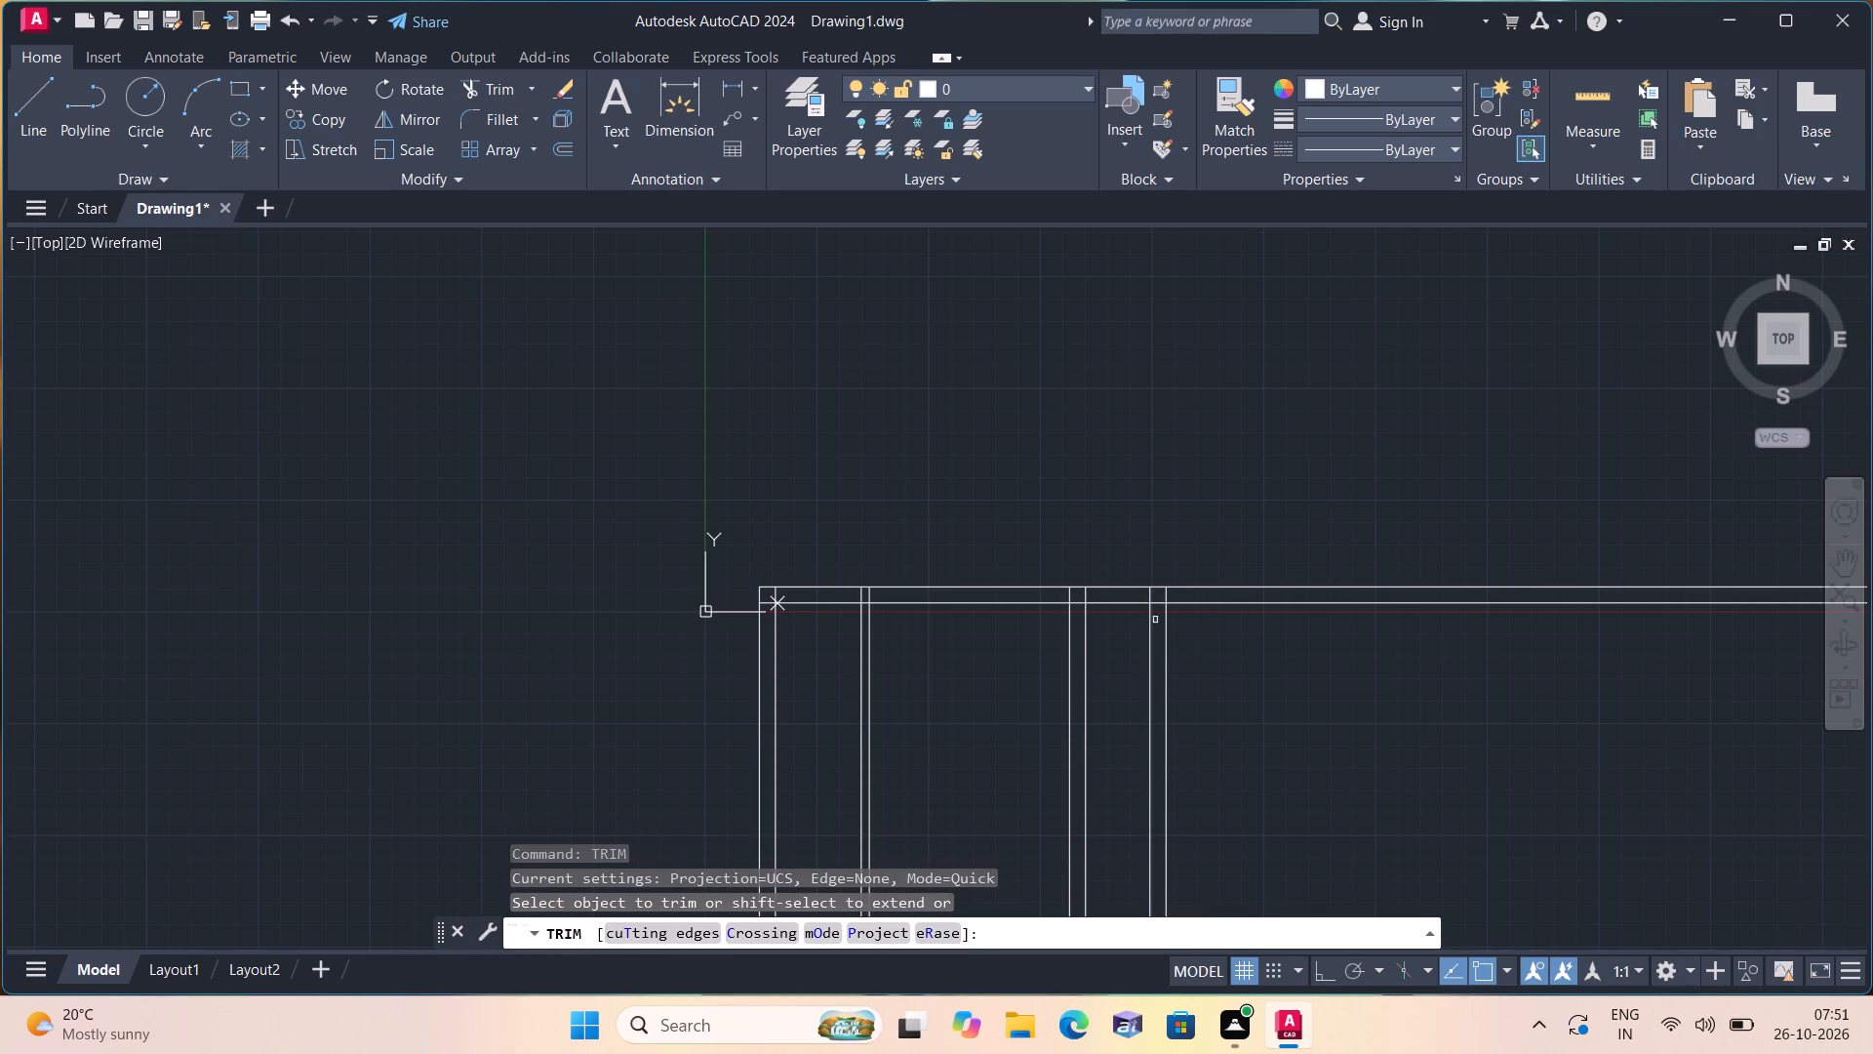
drag(1135, 579, 1136, 619)
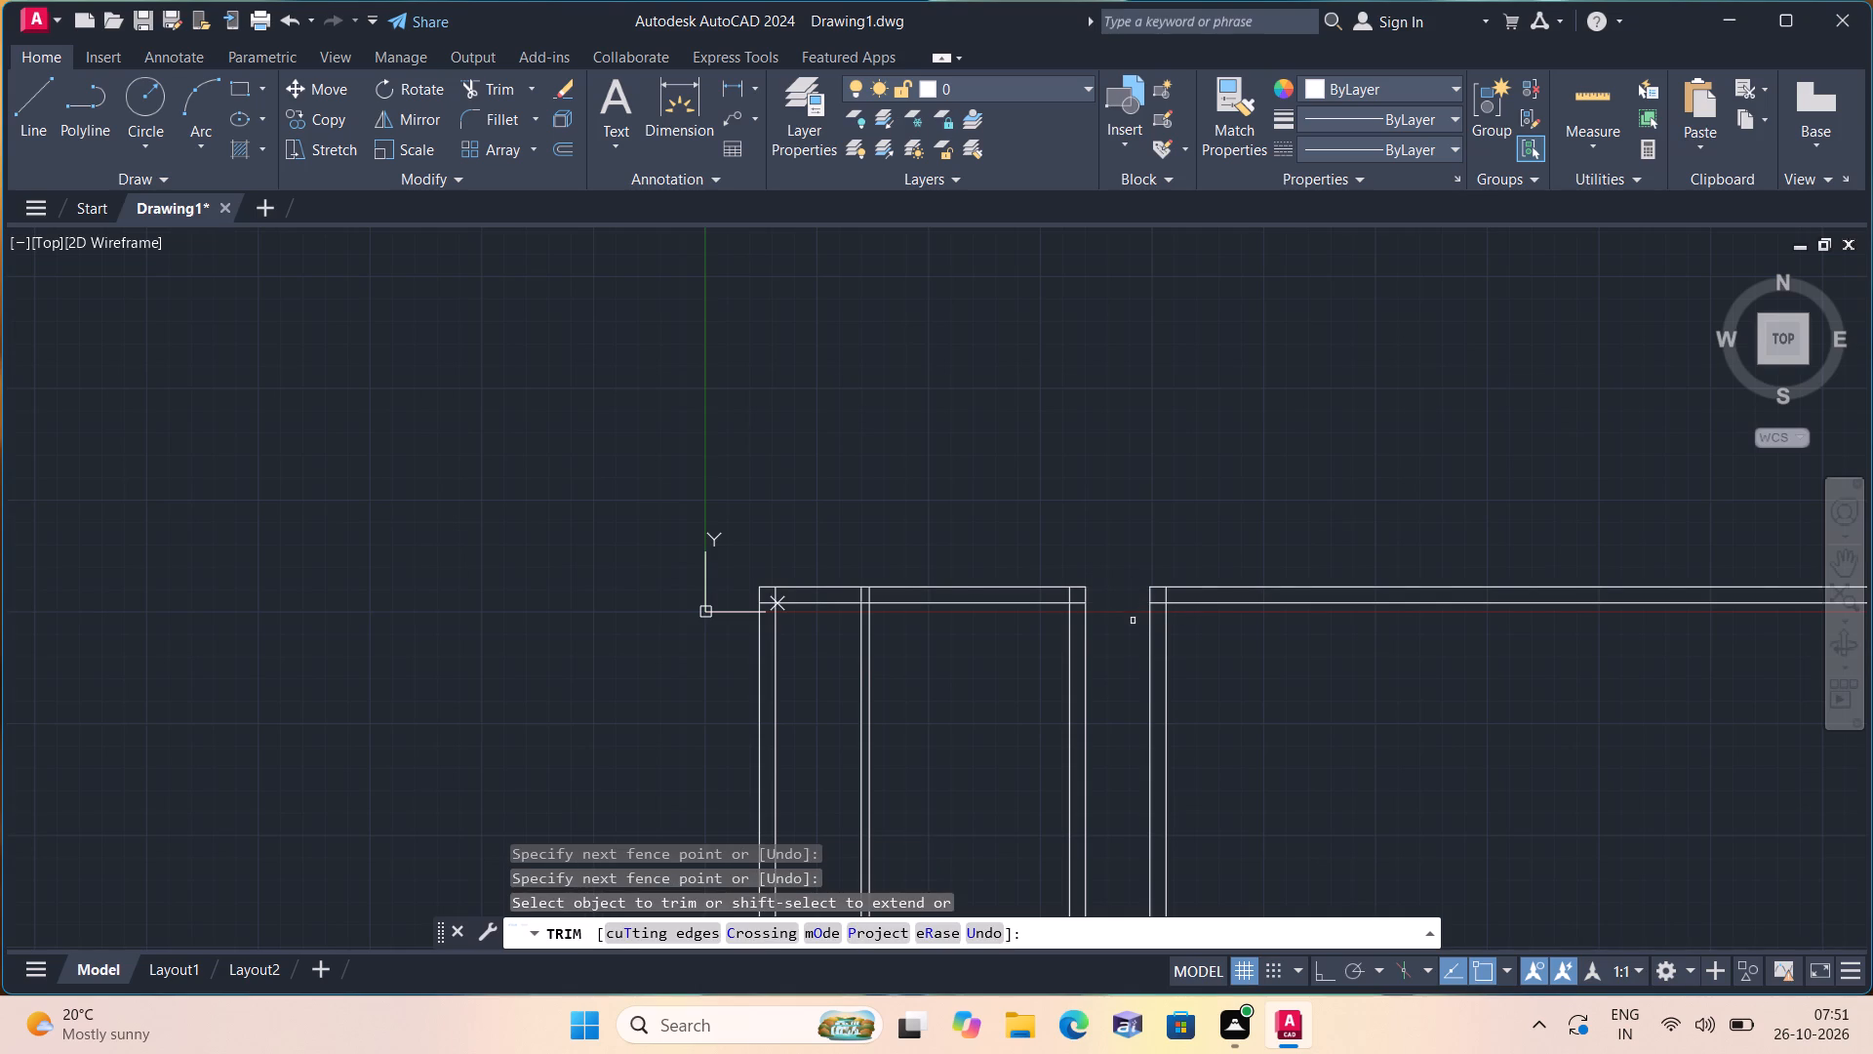
Trim the overlapping inner wall line ends at both upper corners of the left block of rooms.
middle_drag(1072, 610, 1169, 621)
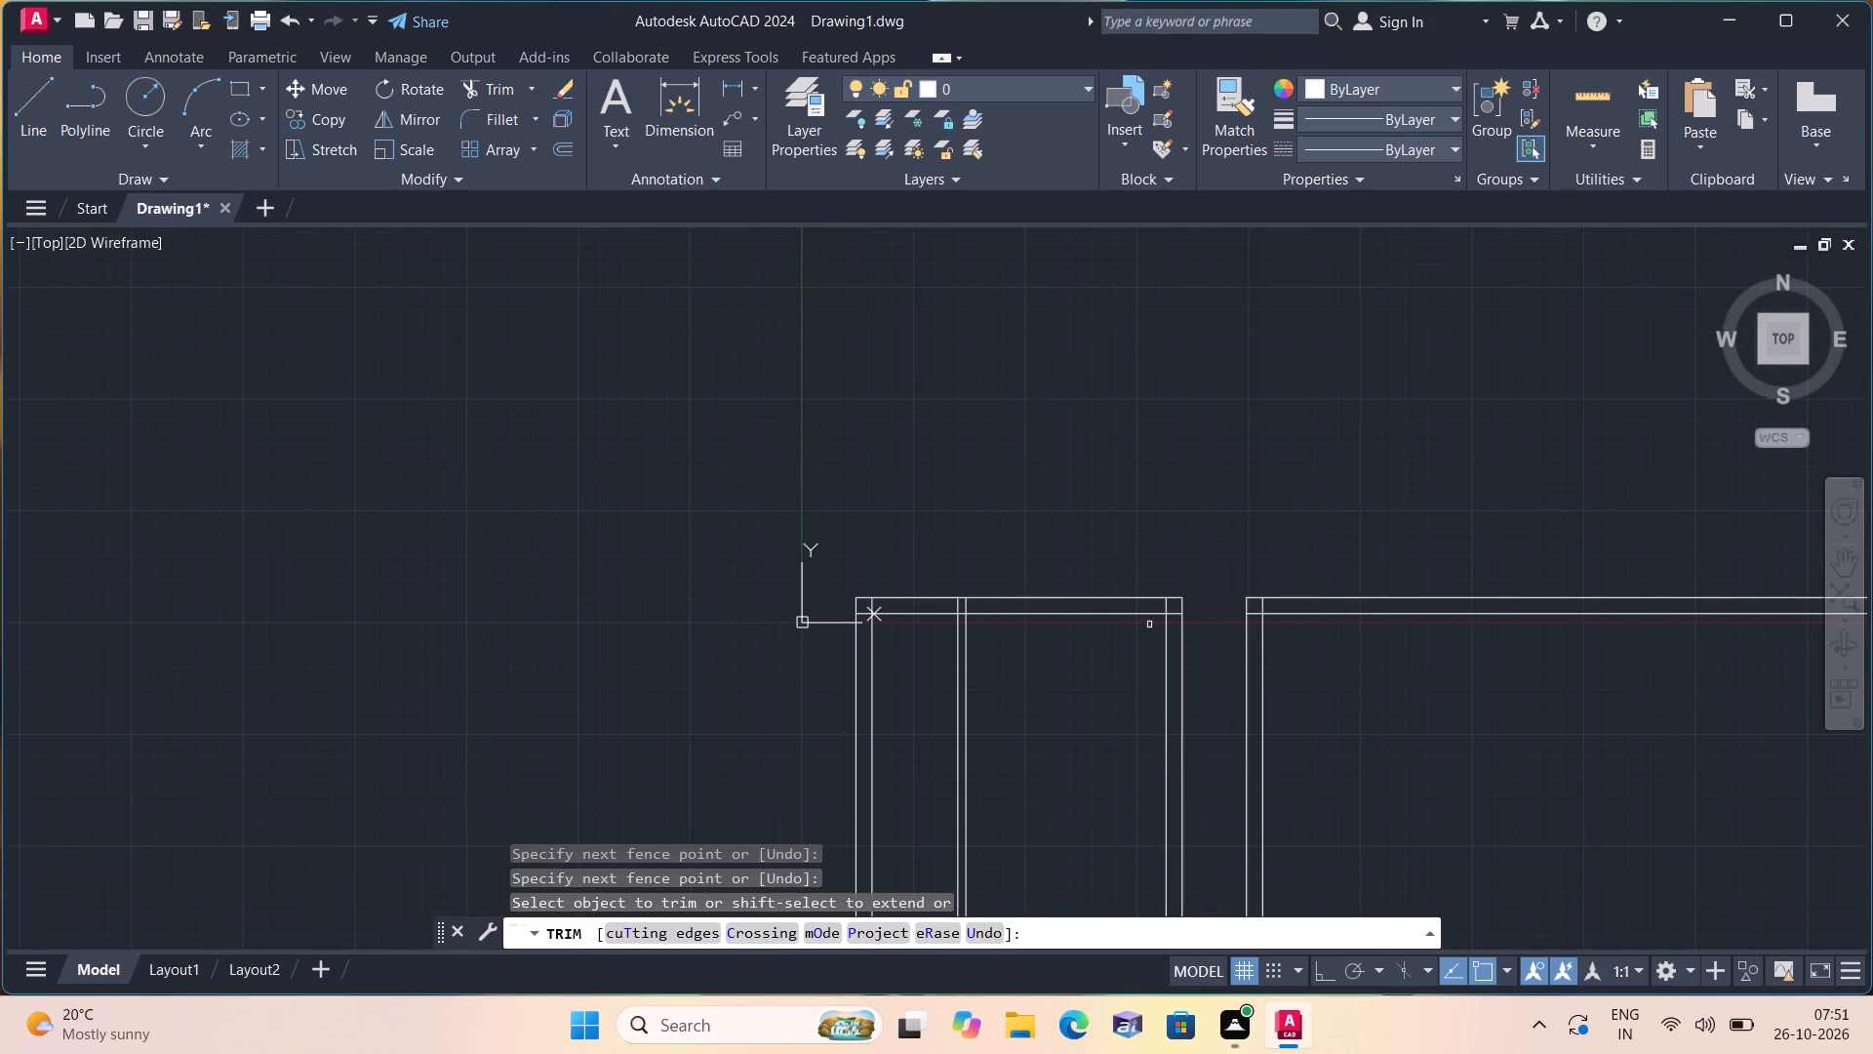
scroll(1149, 619, up, 3)
click(1179, 577)
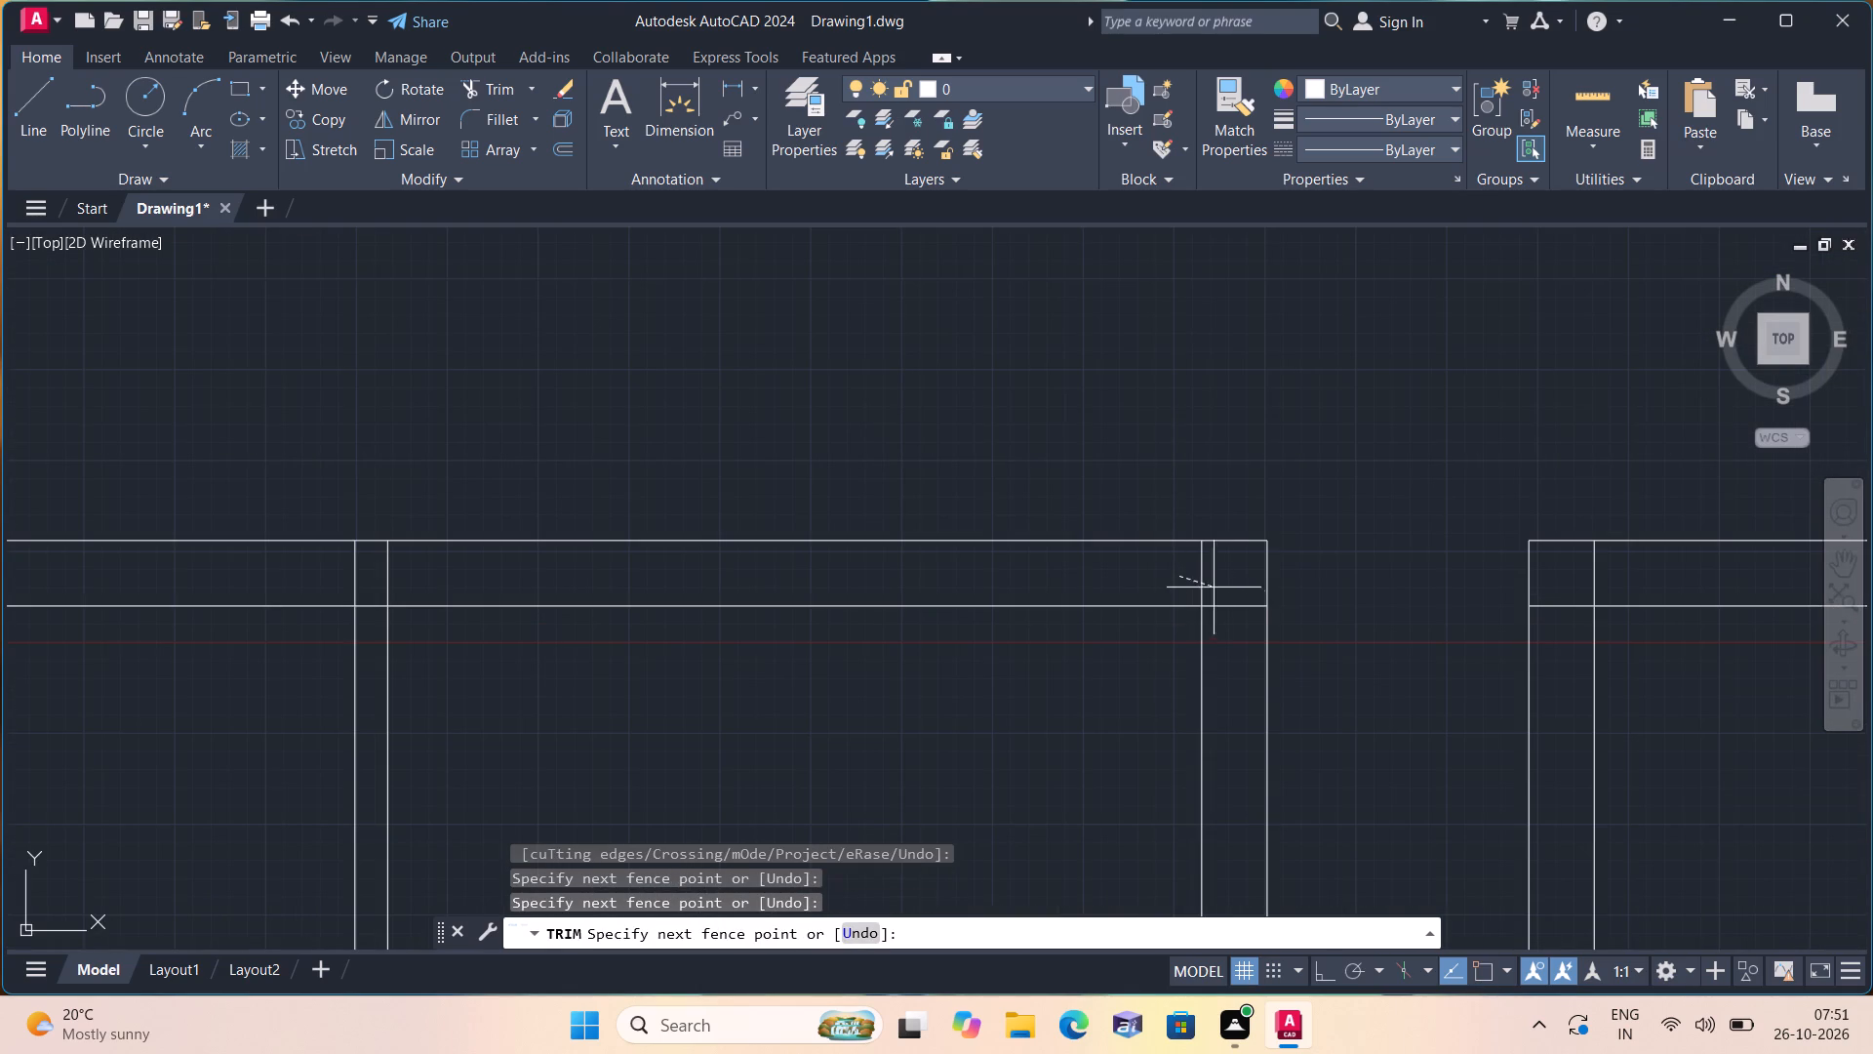
click(1236, 610)
scroll(1239, 607, down, 2)
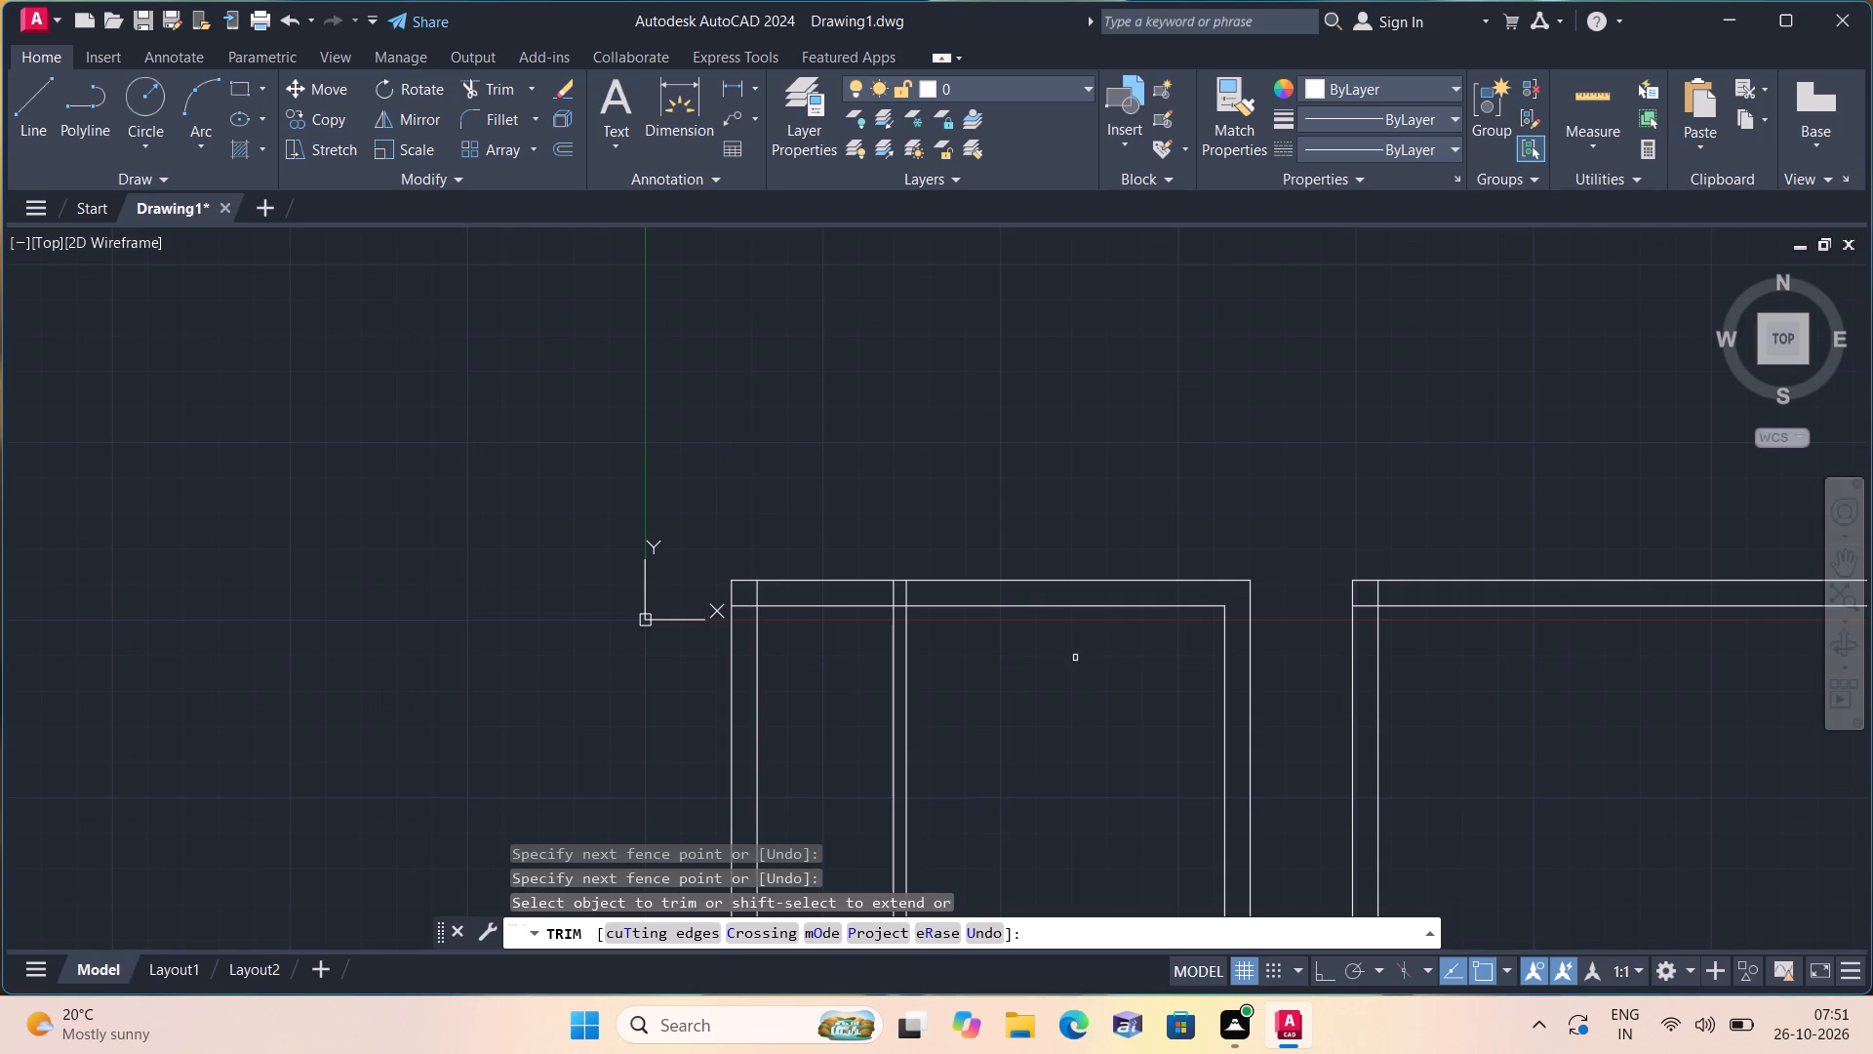
middle_drag(1076, 660, 1339, 650)
scroll(1018, 592, up, 3)
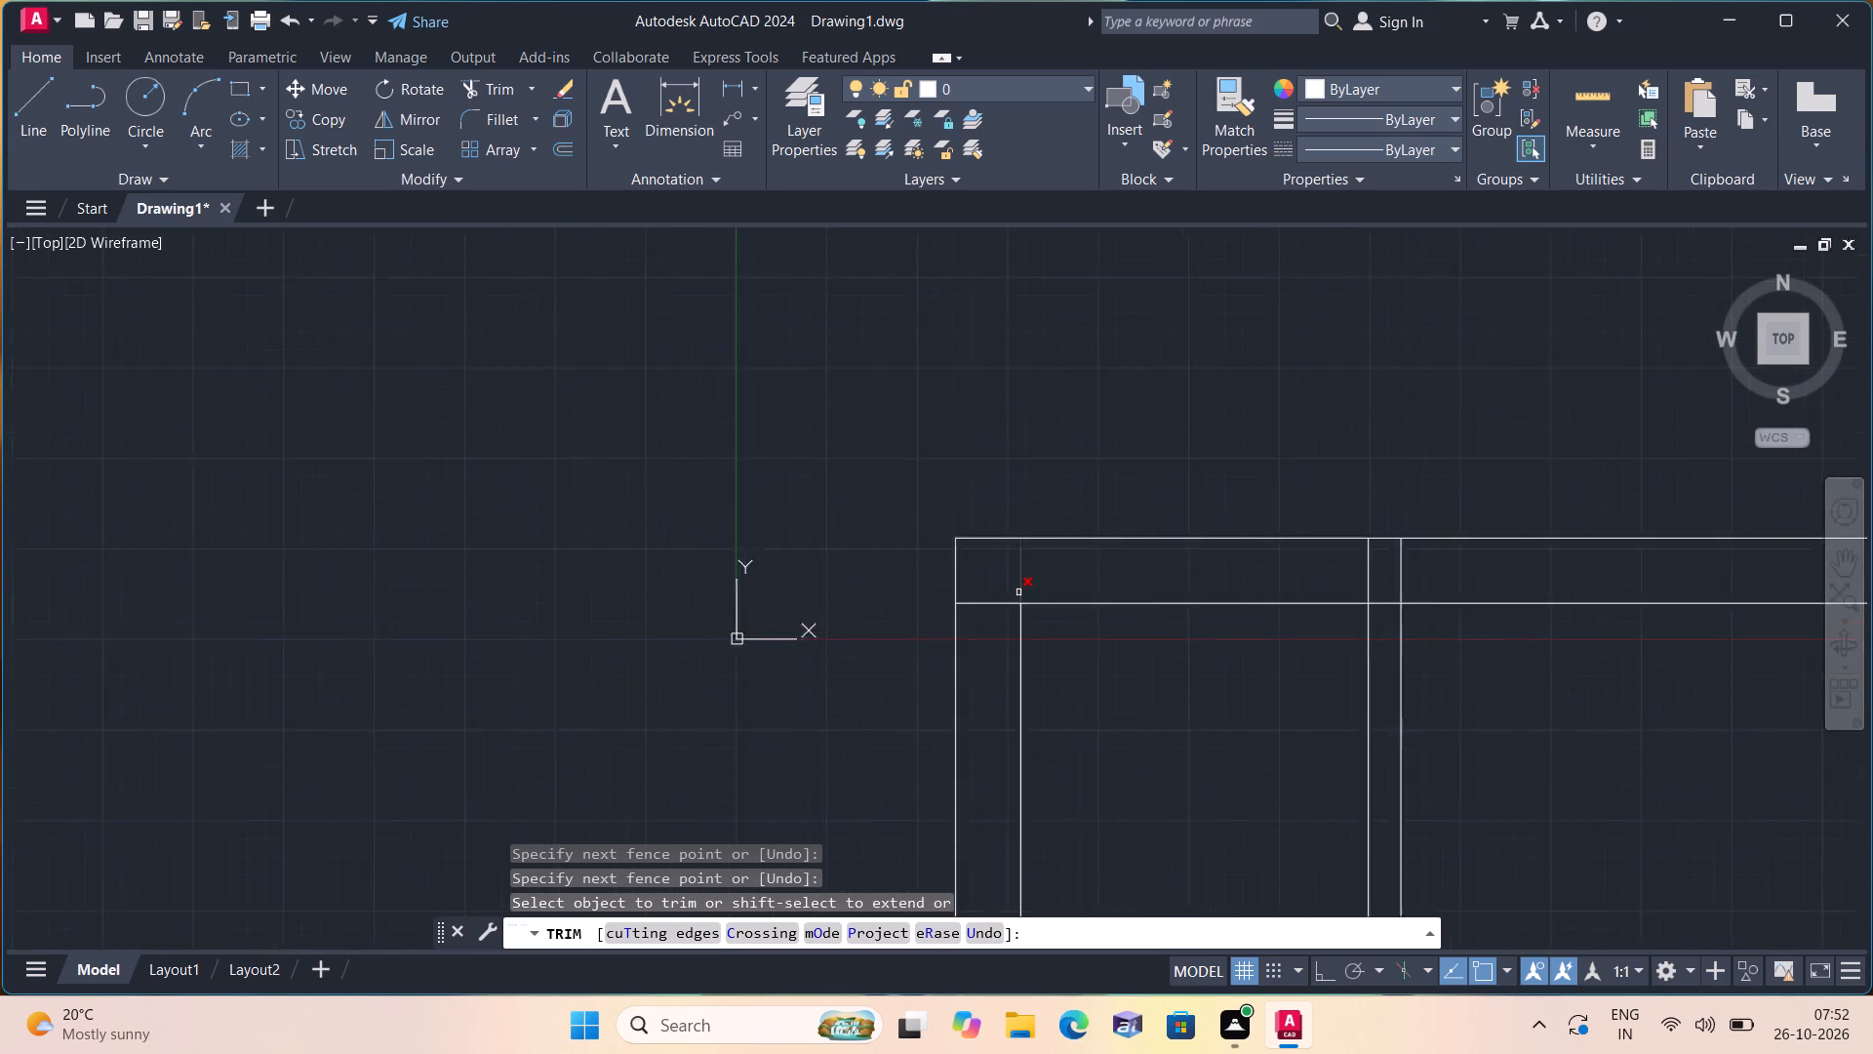
drag(1045, 557, 983, 632)
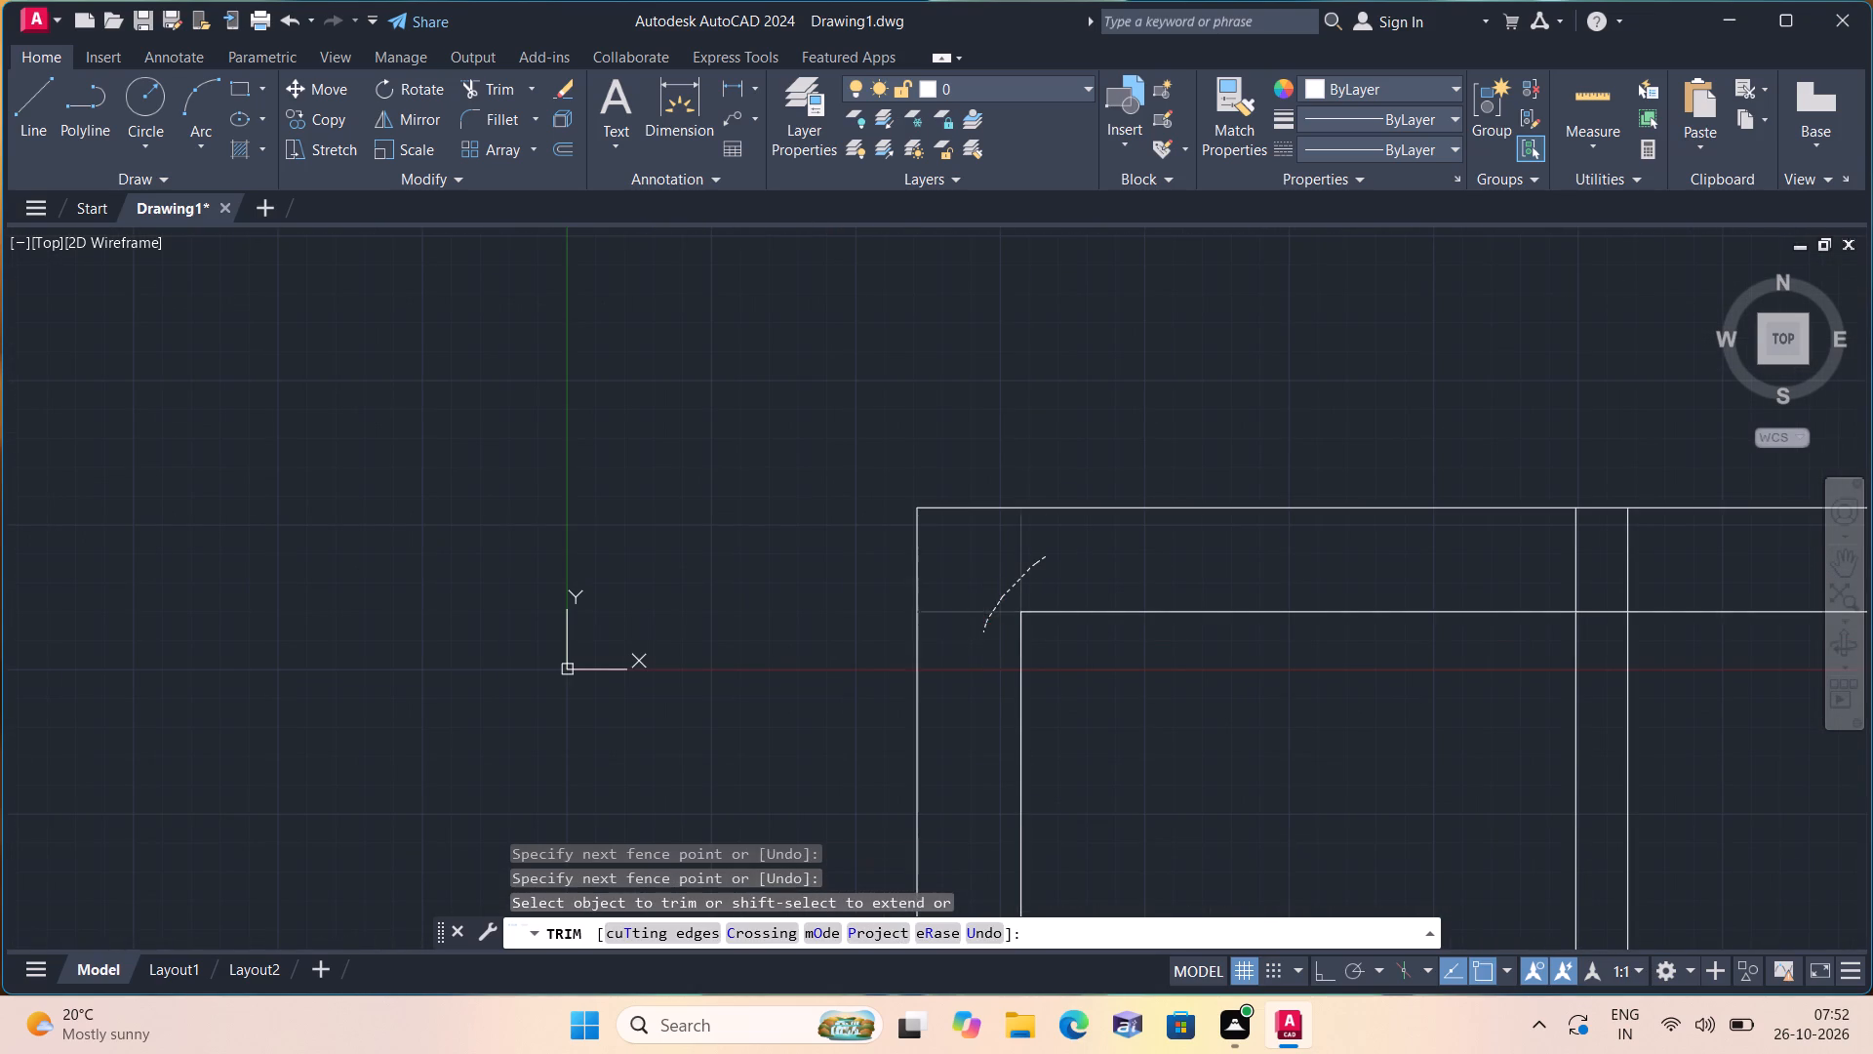
Trim the 4.5" partition's junction with the top wall, removing its line ends inside the wall and the inner wall line across it.
scroll(978, 622, down, 1)
scroll(1147, 588, down, 1)
click(1147, 588)
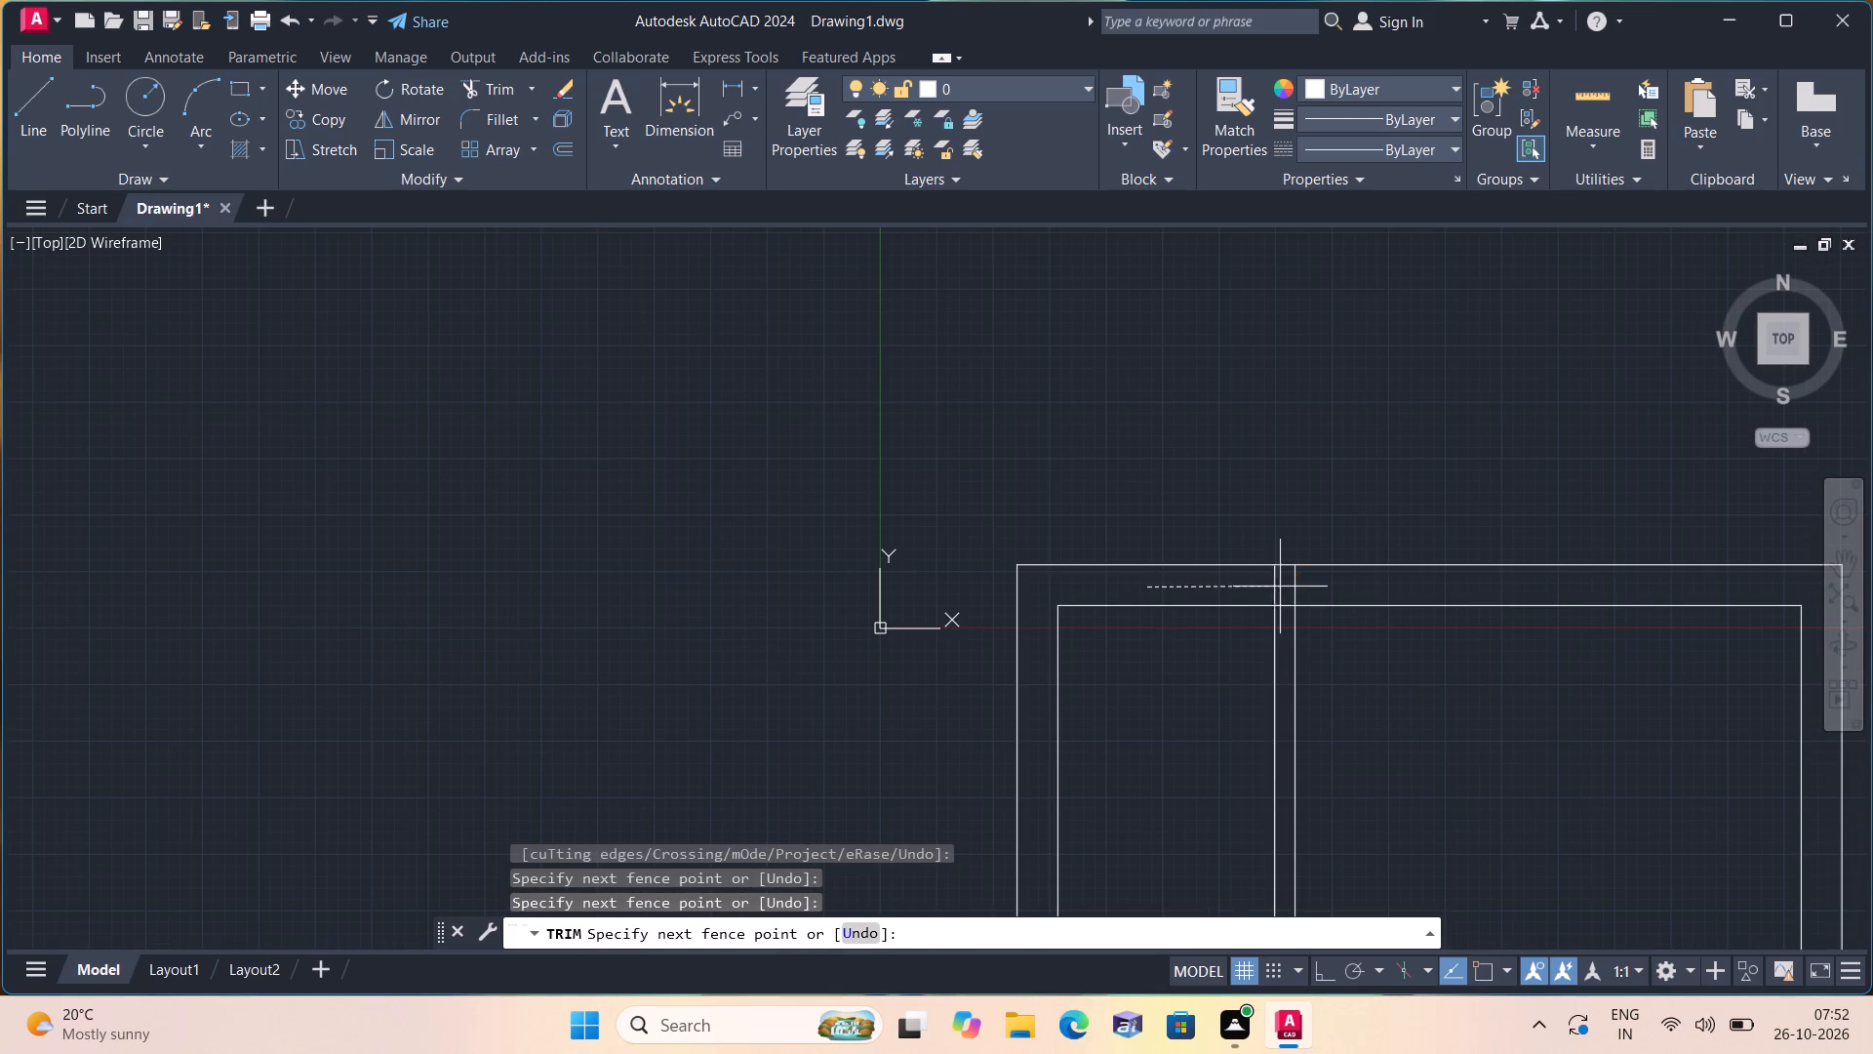
click(1307, 588)
middle_drag(1292, 588, 1219, 549)
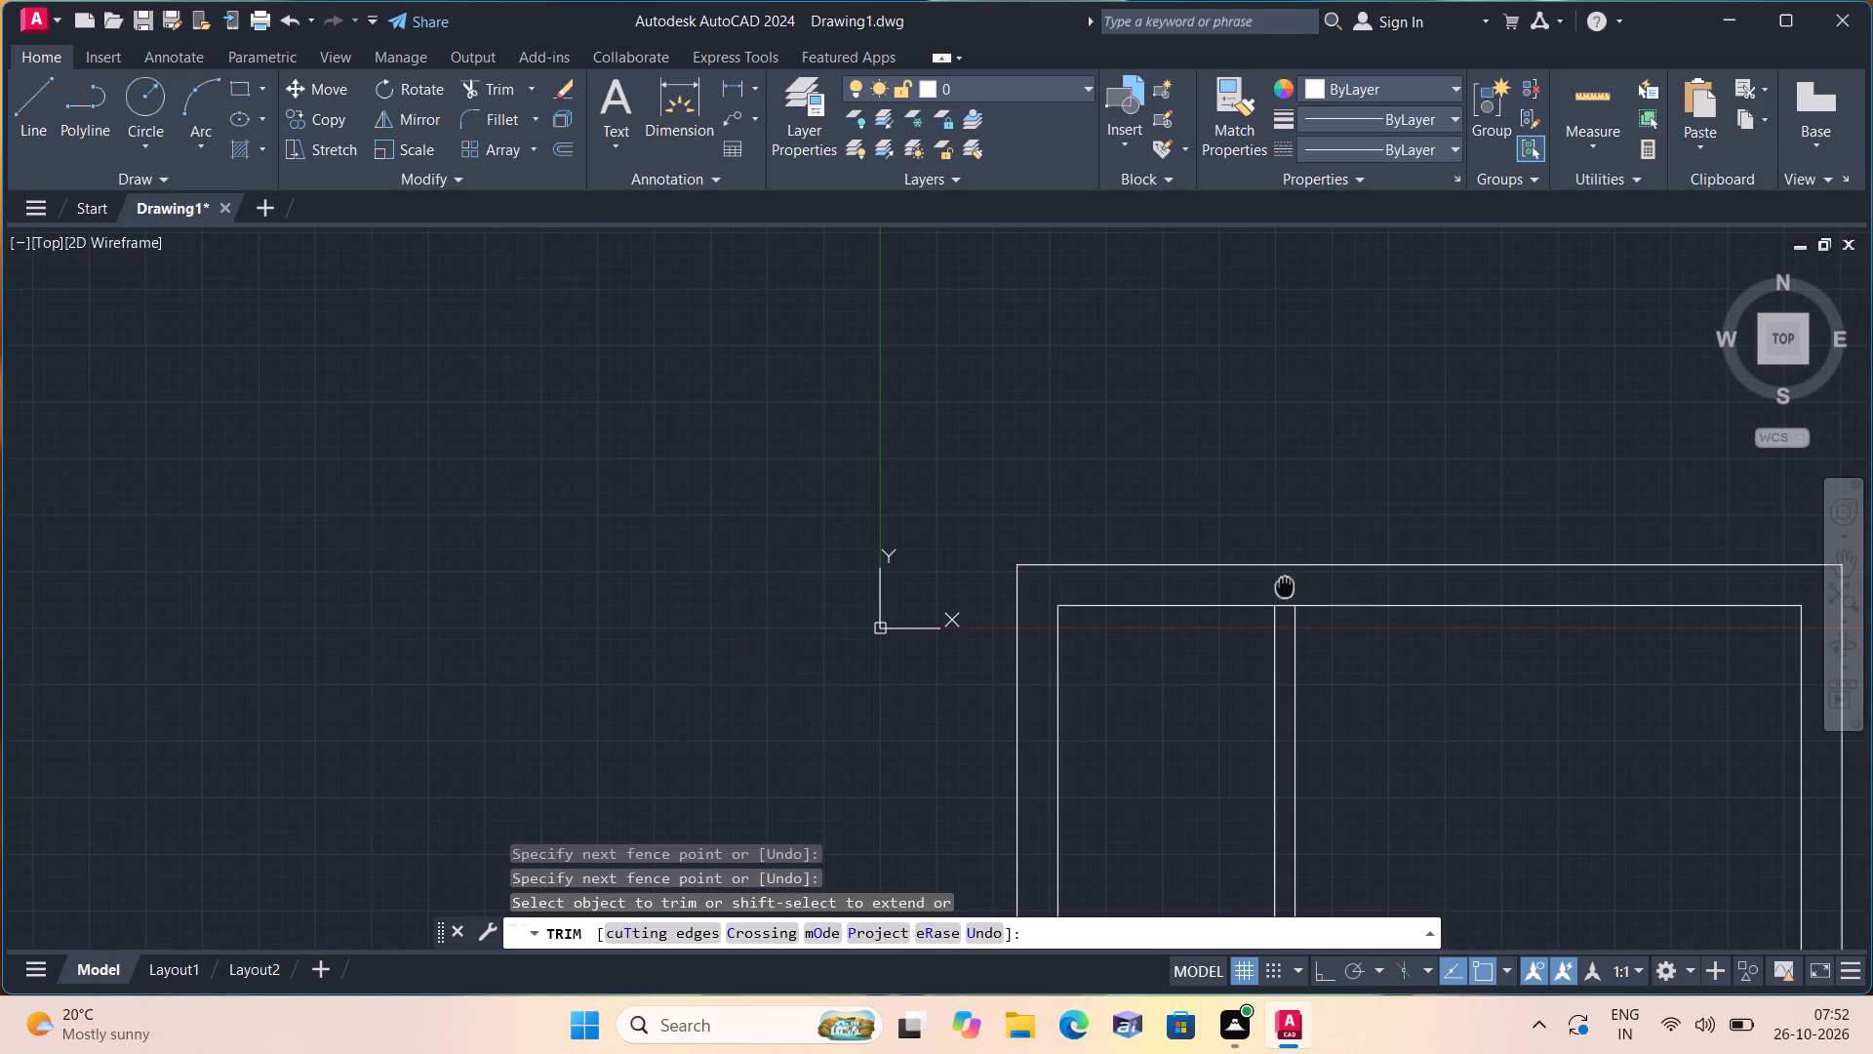
middle_drag(1219, 549, 1177, 534)
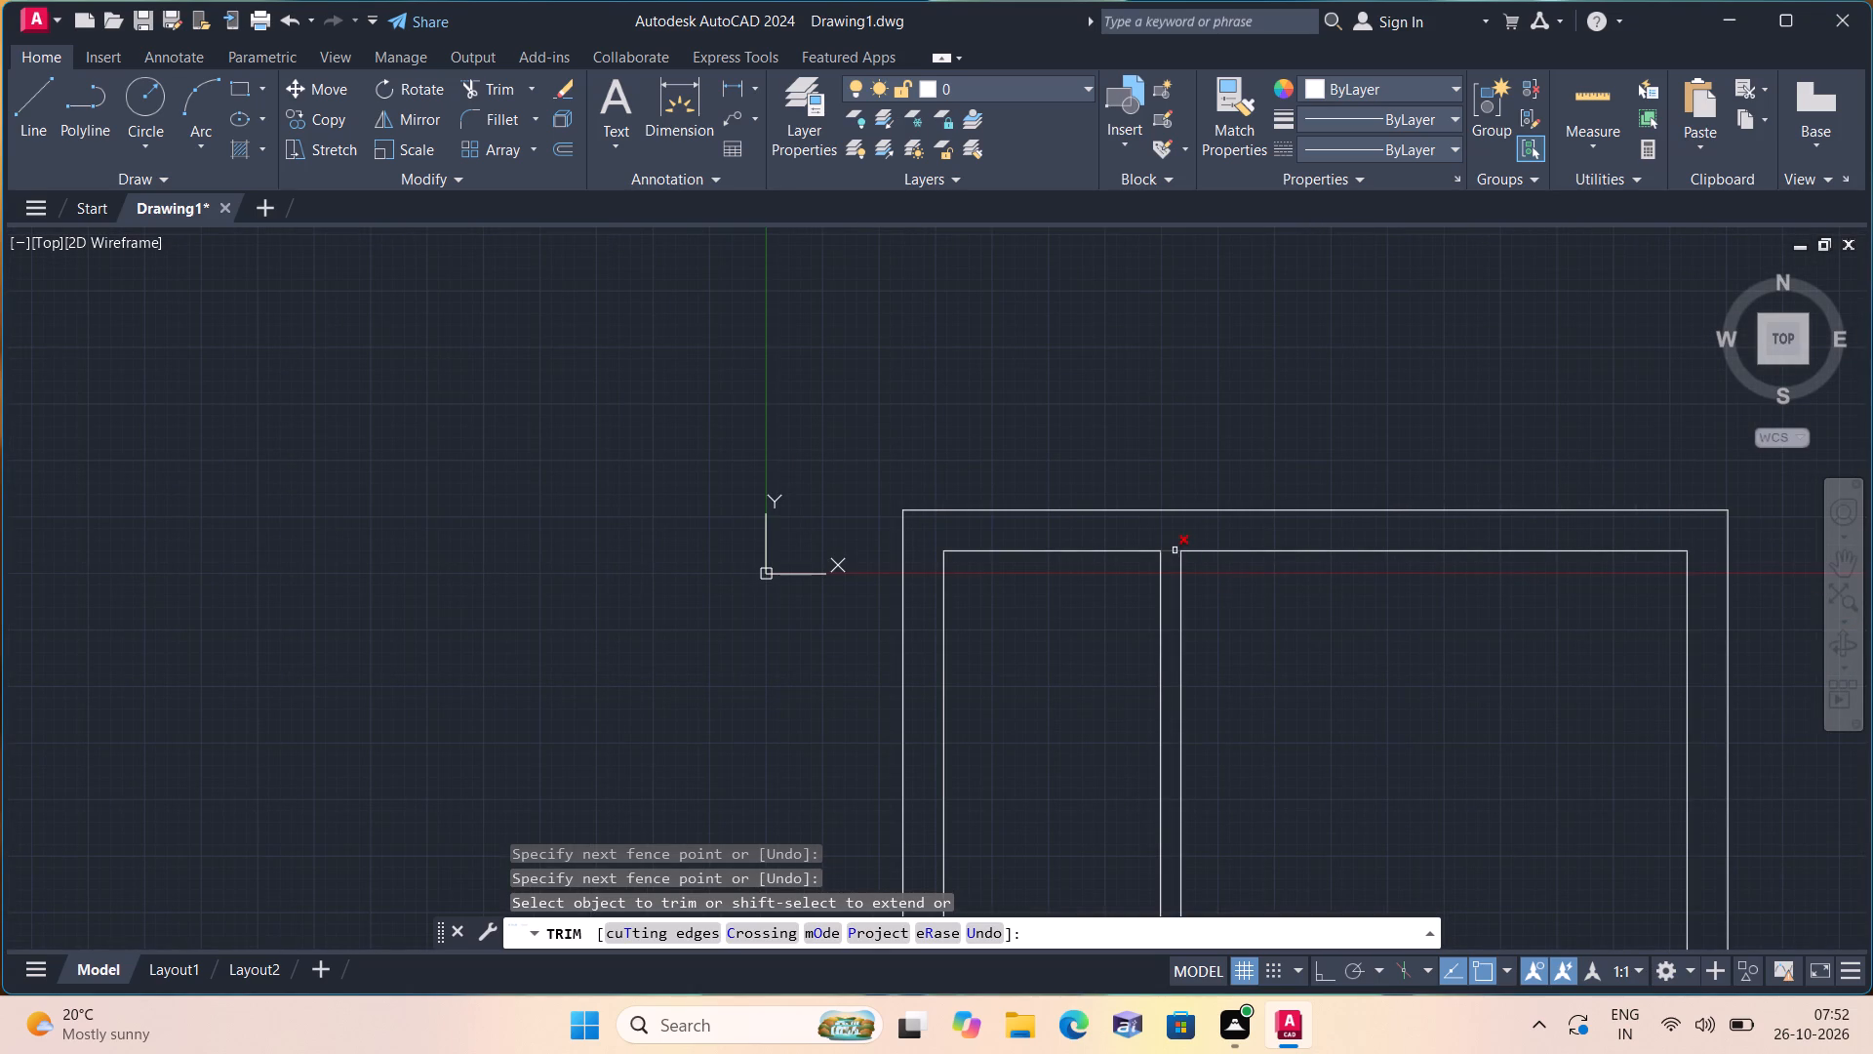
click(1175, 550)
scroll(1175, 550, down, 1)
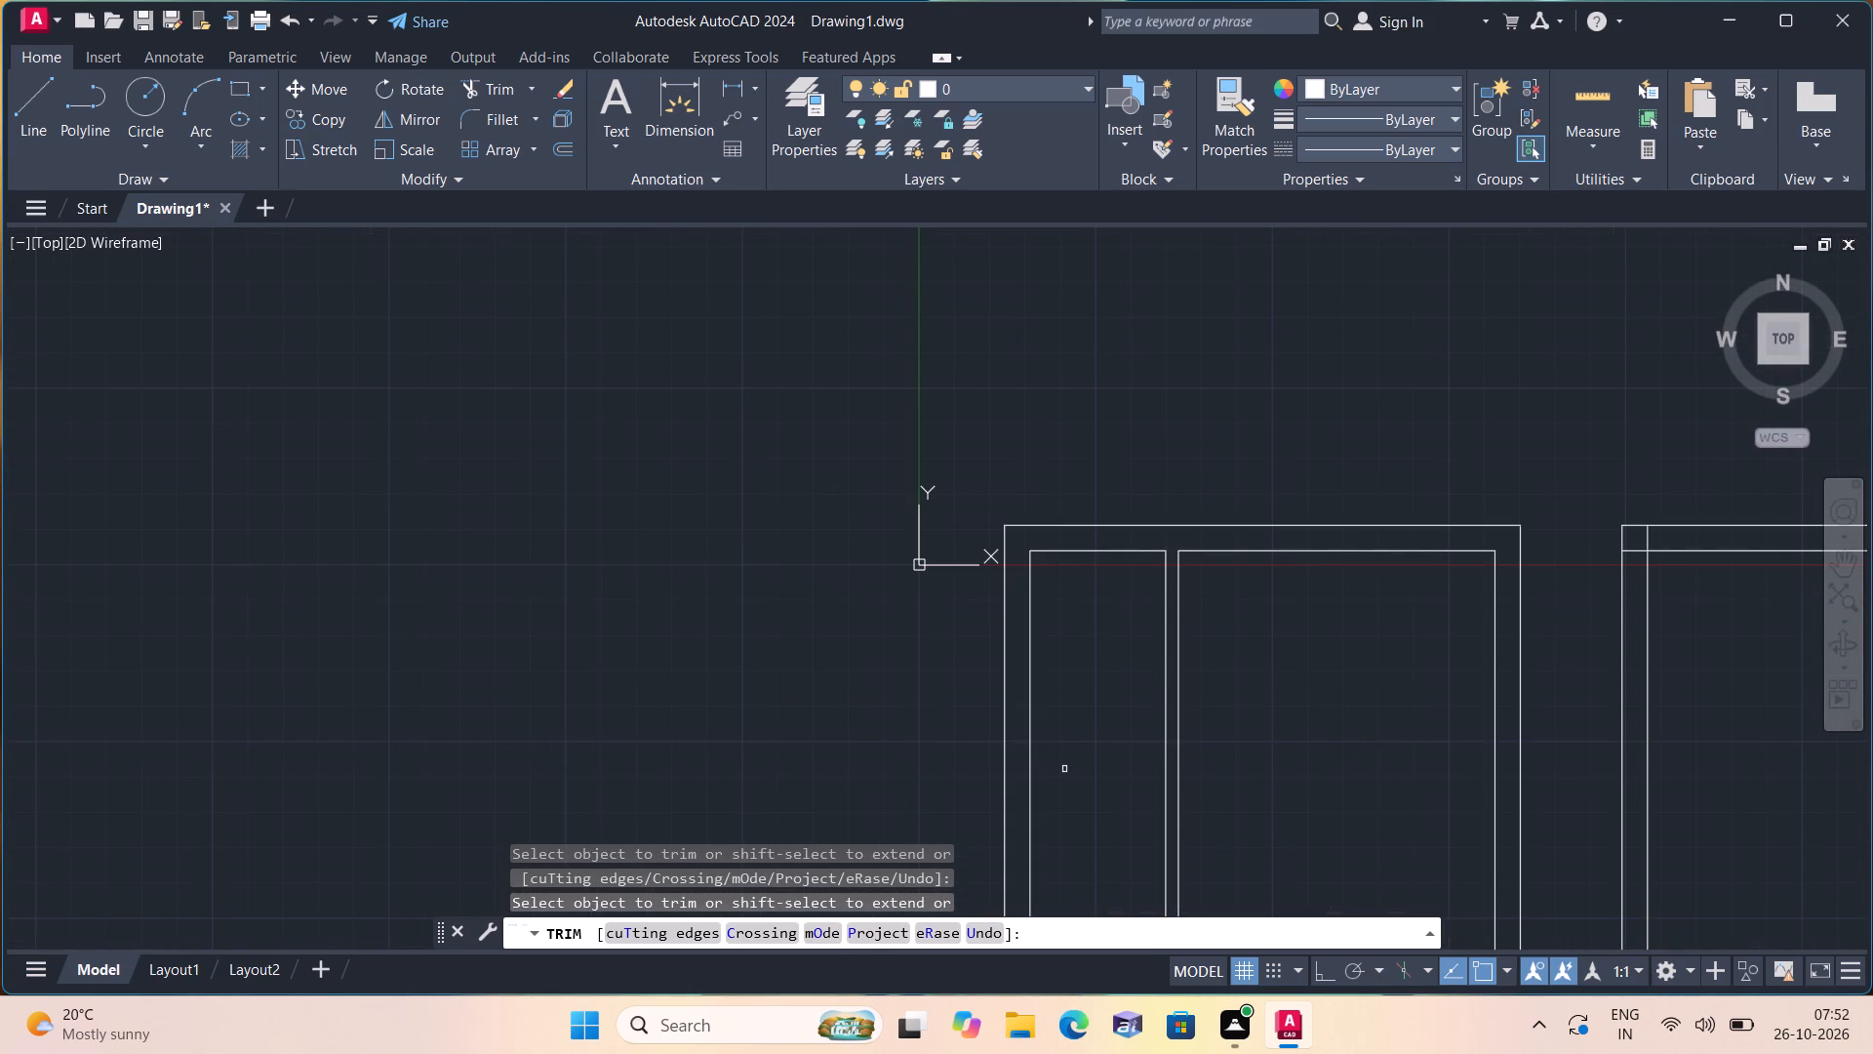
key(space)
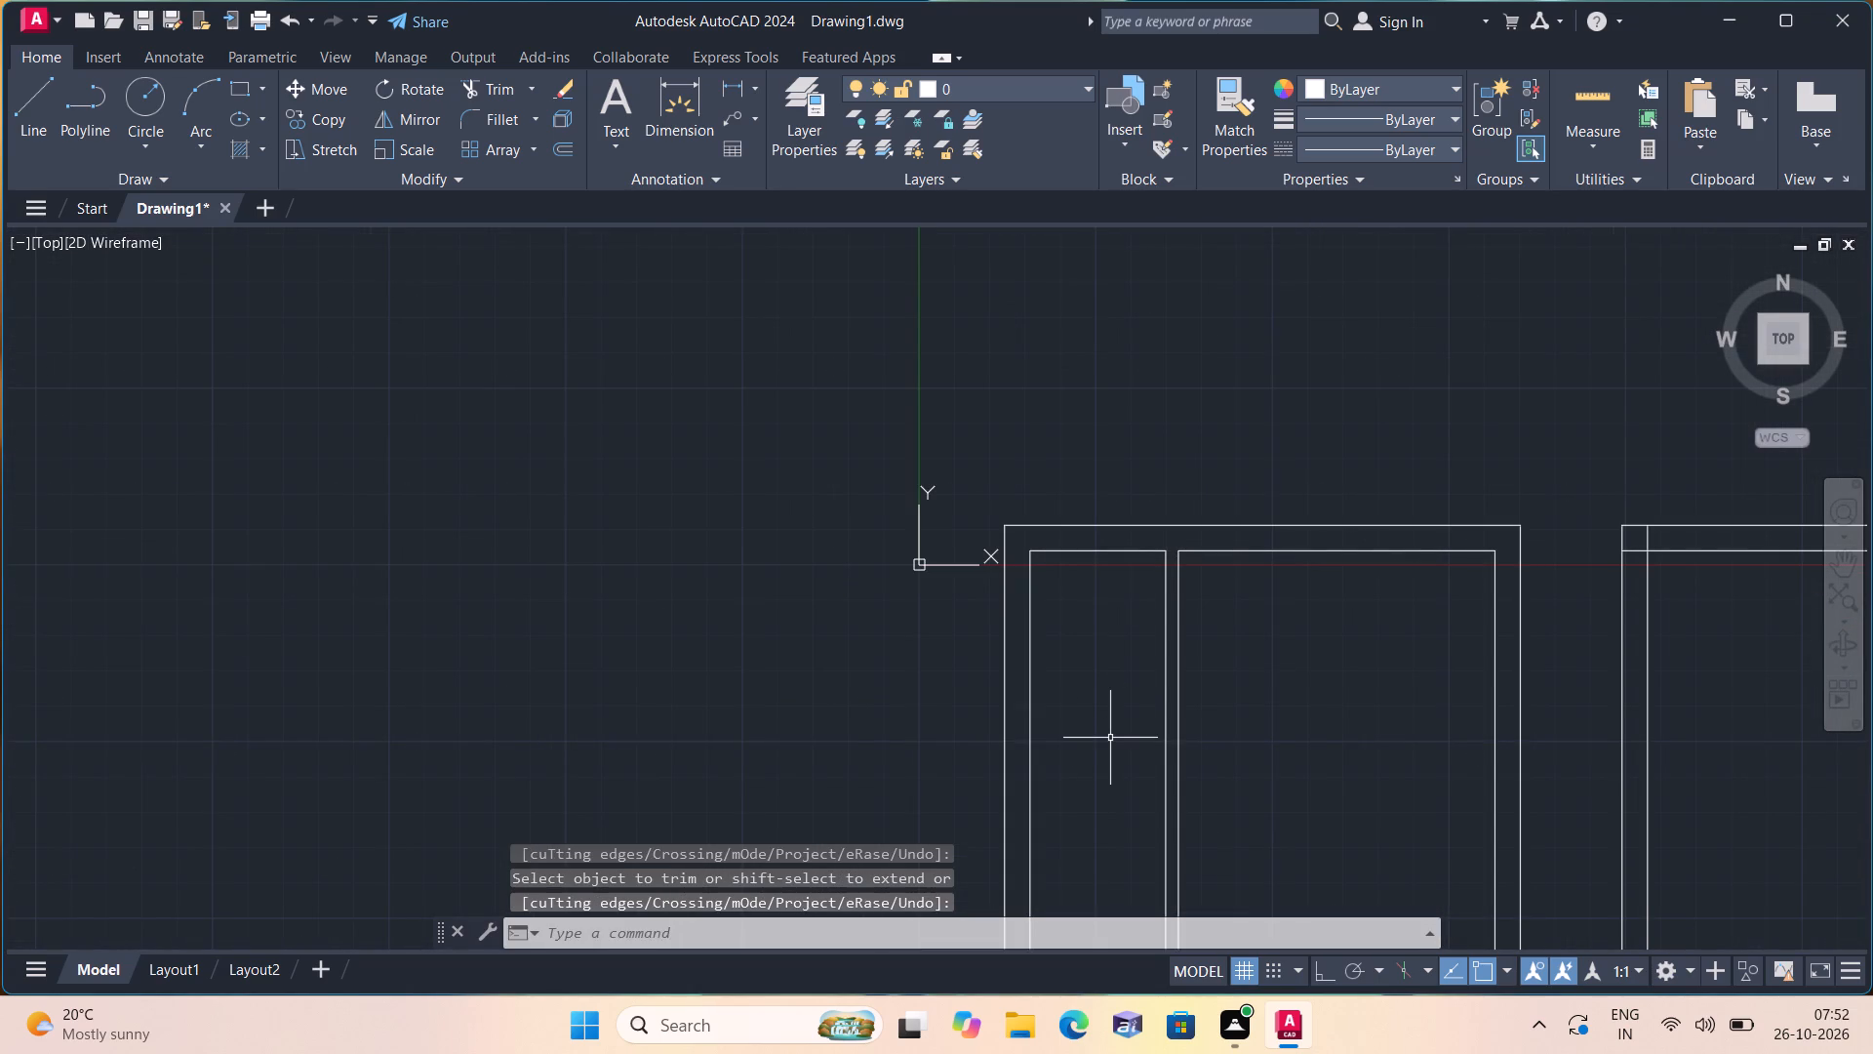
Offset the inner top wall line of the wider room 11'8" downward.
text(off)
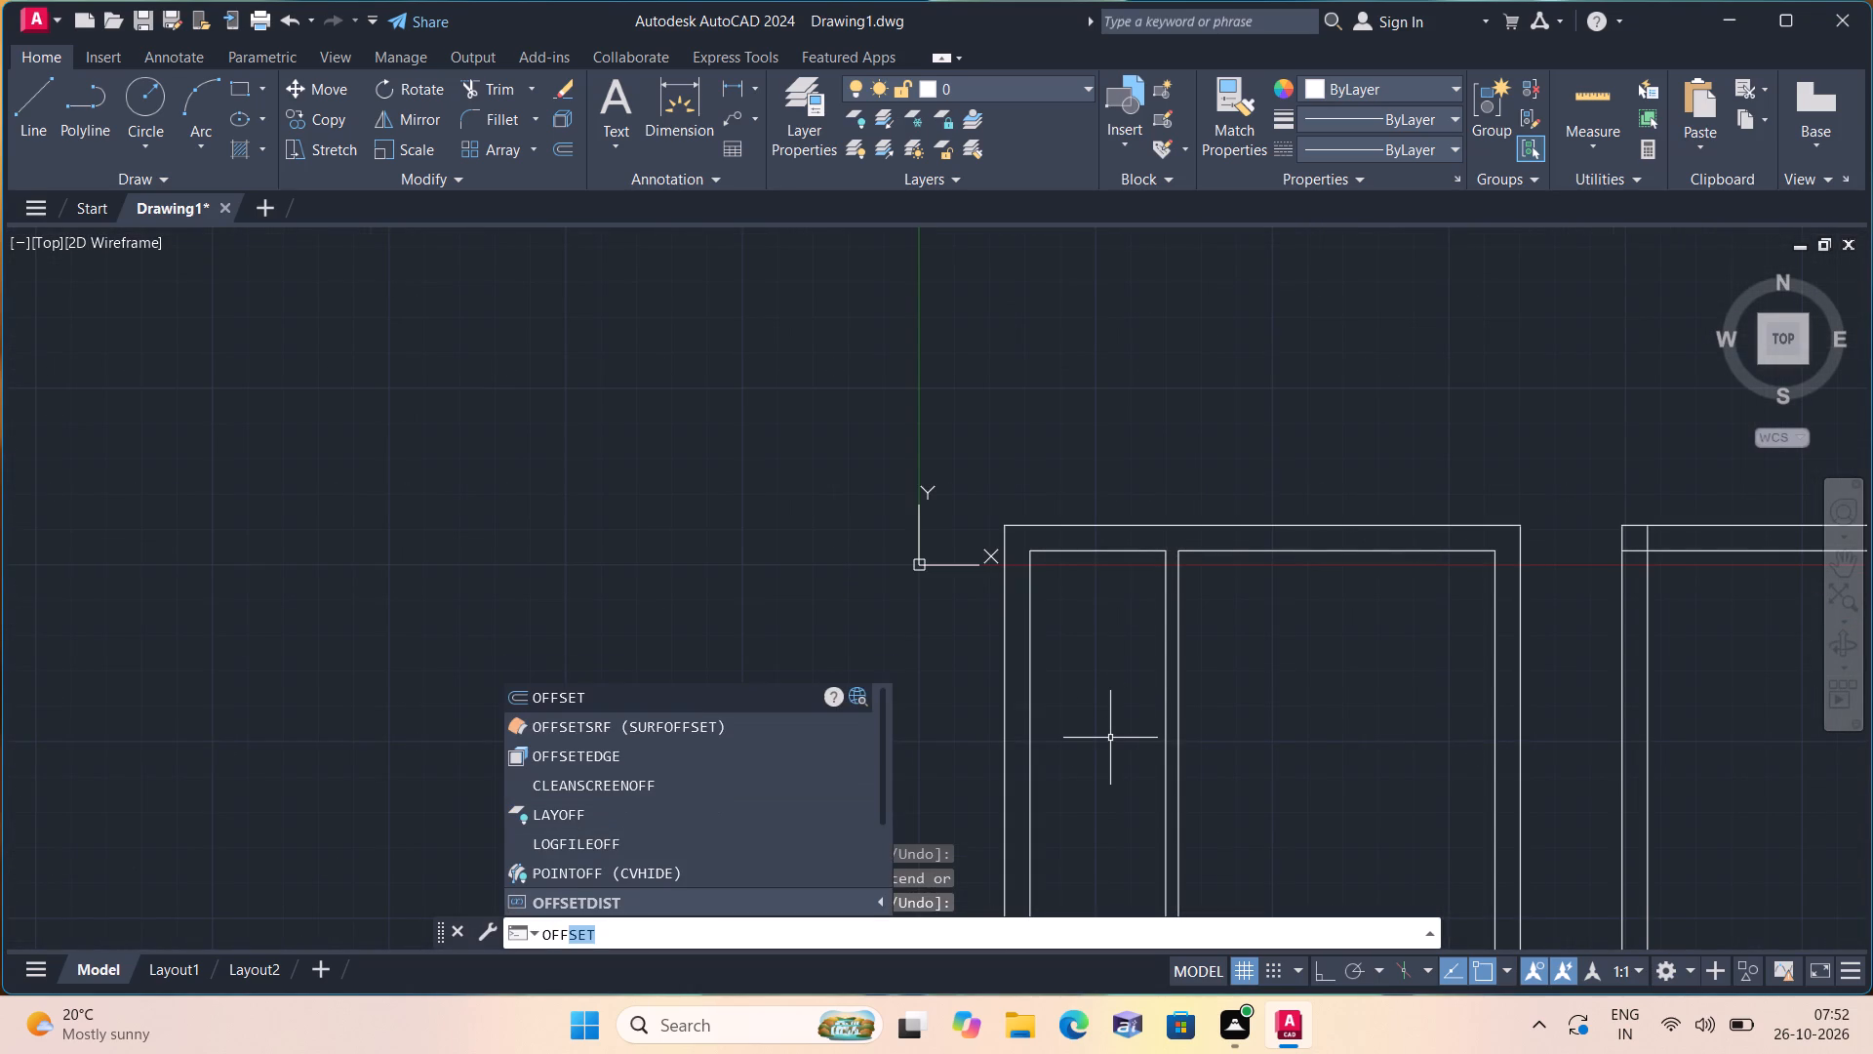
key(space)
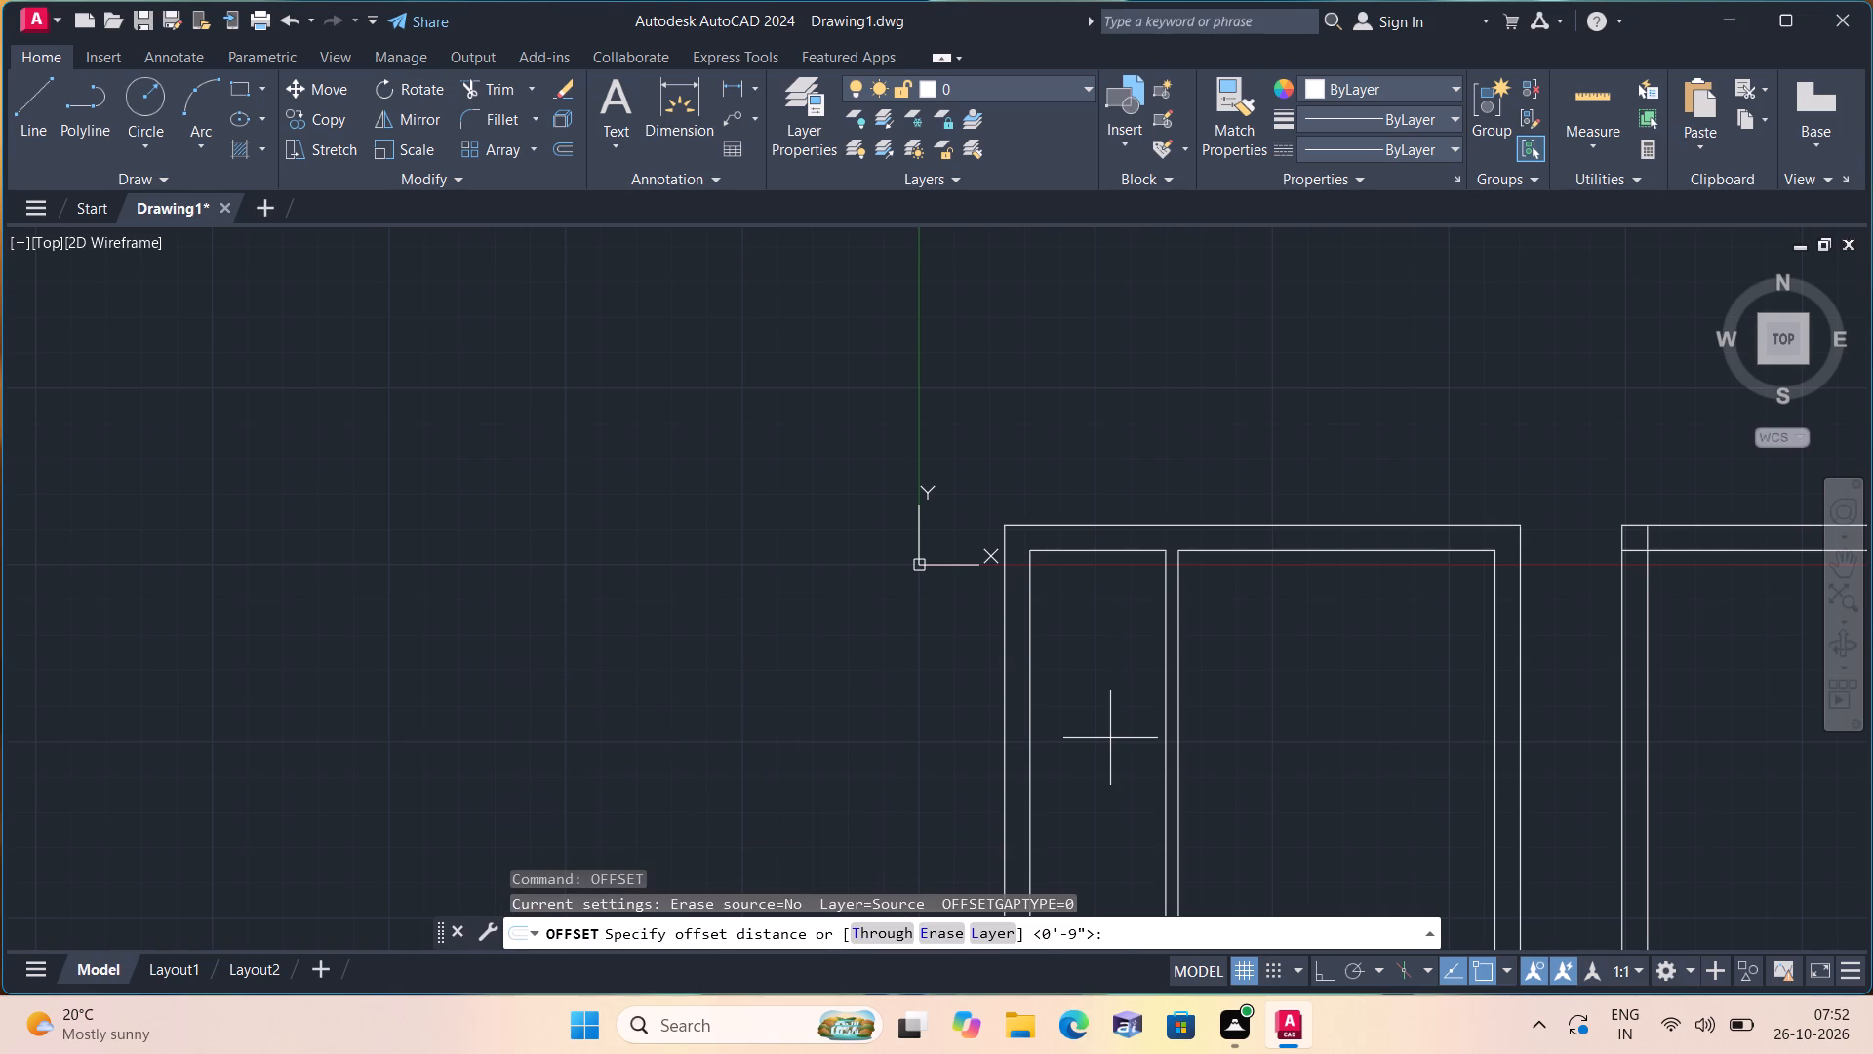
text(11)
text('8")
key(space)
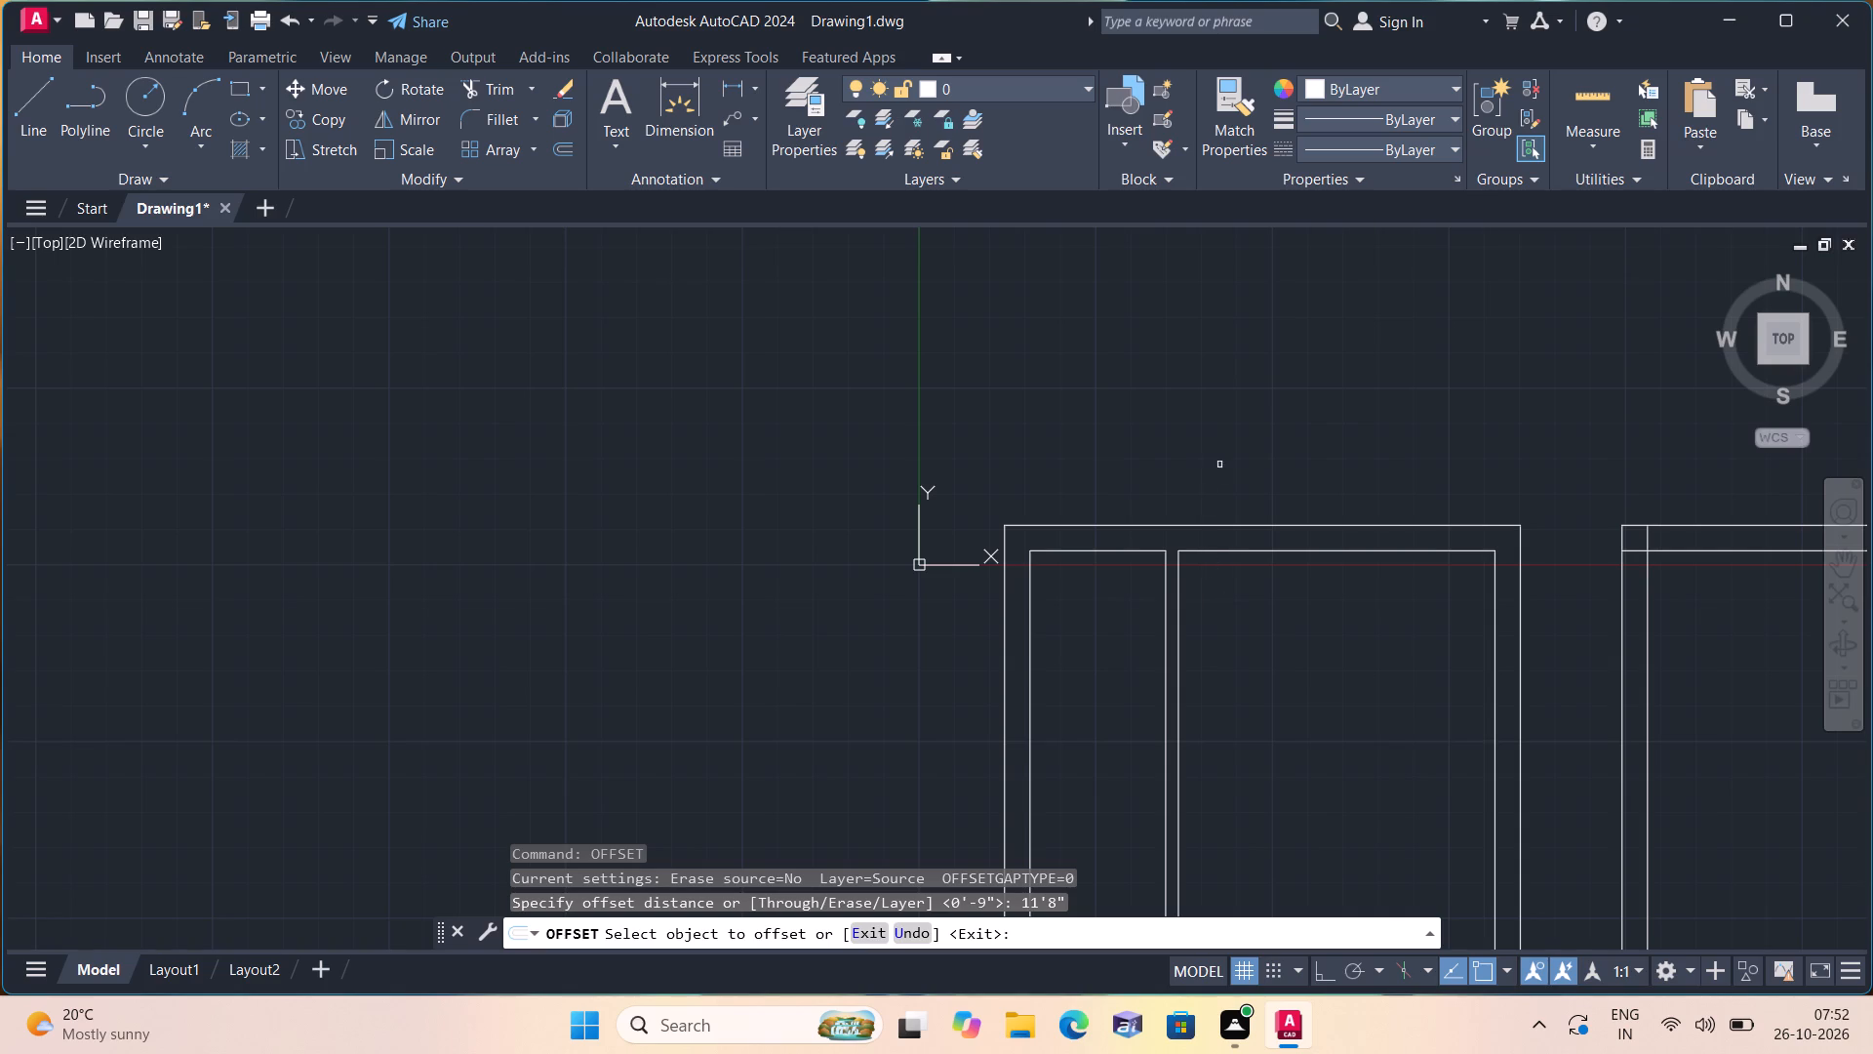
click(1233, 553)
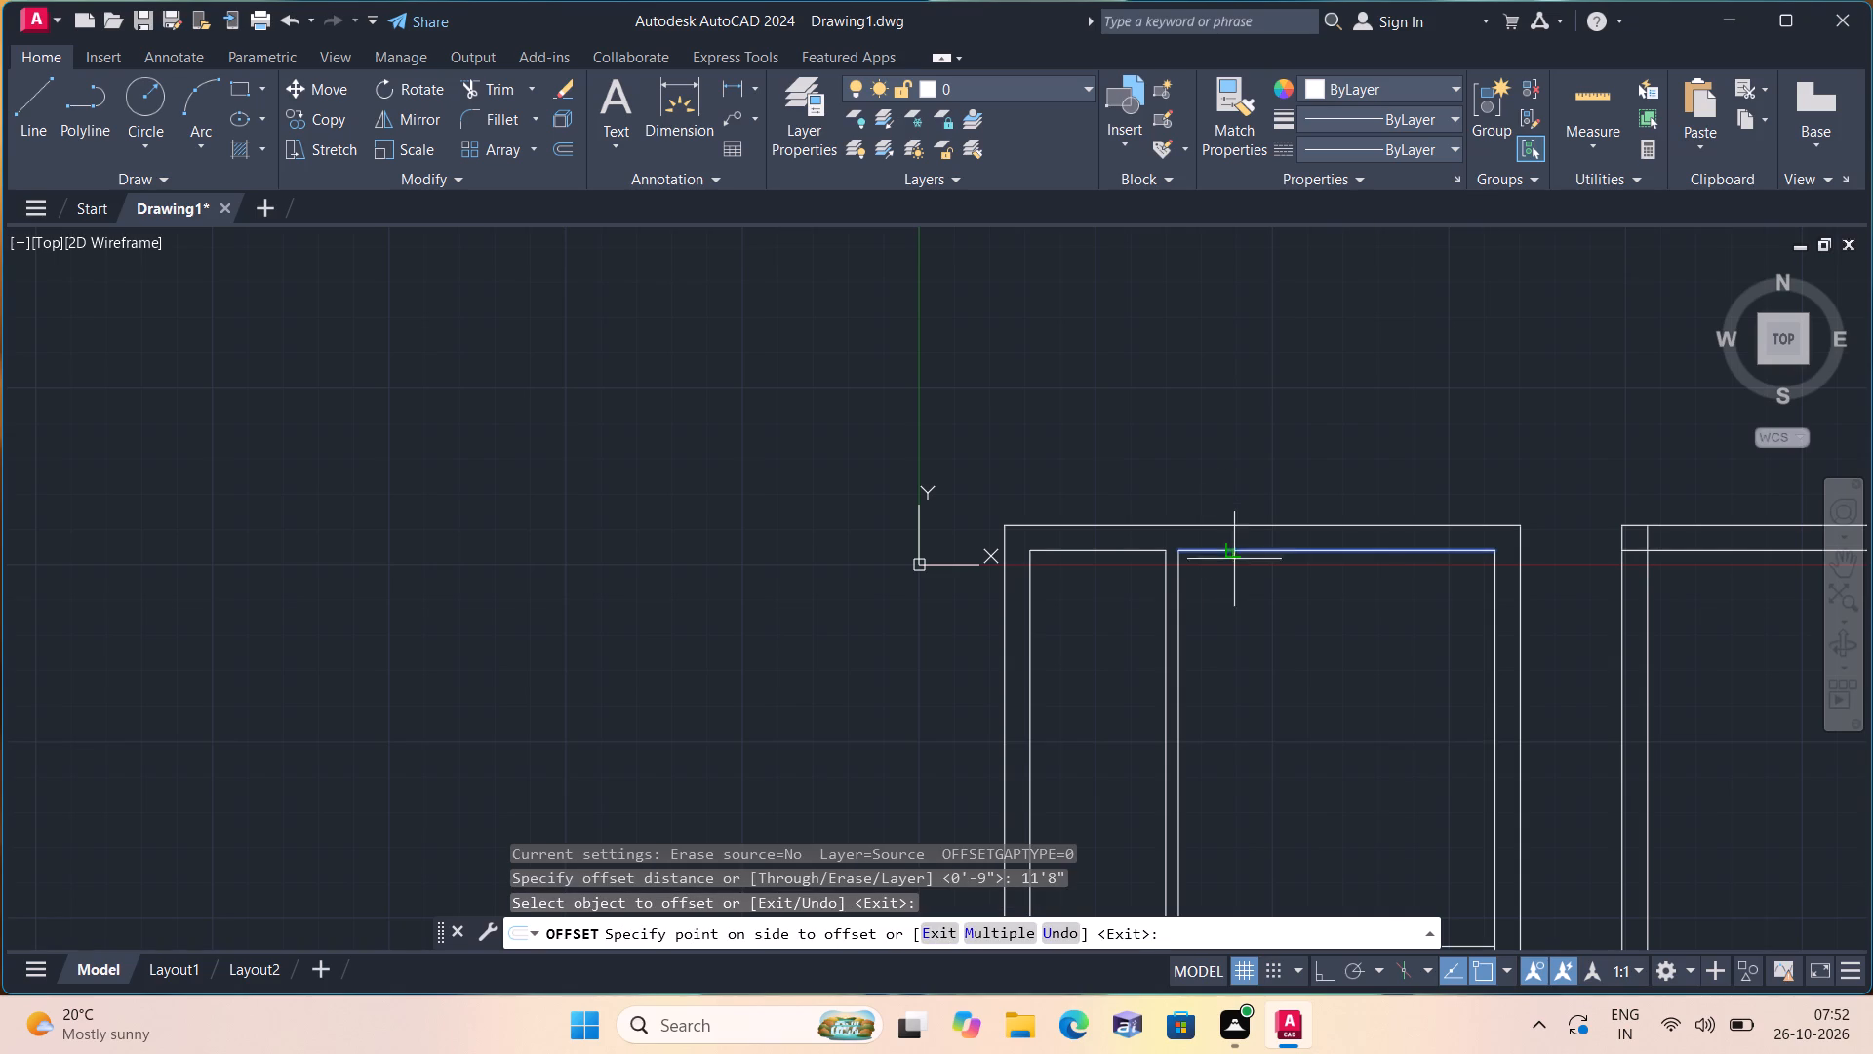
click(1279, 692)
middle_drag(1262, 687, 1221, 558)
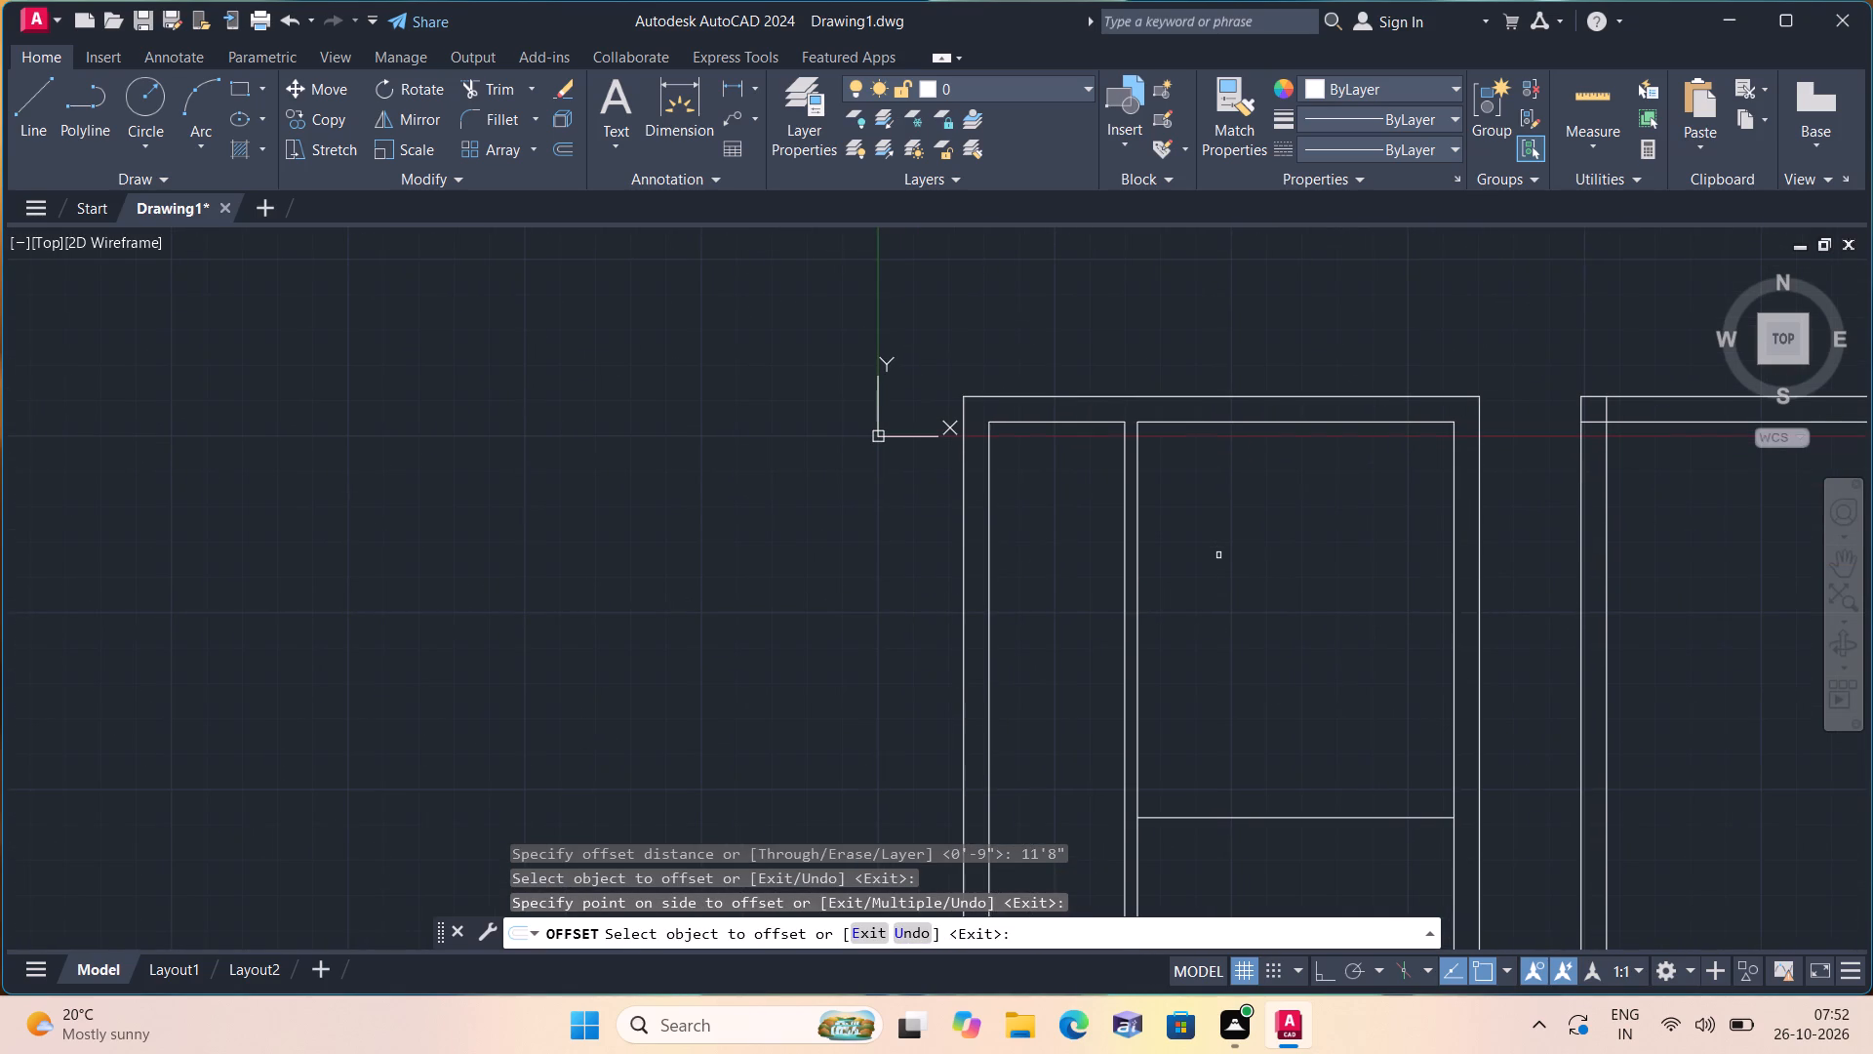
key(space)
Offset the new horizontal line in the wider room 4.5" downward to form the partition thickness.
key(space)
text(4.5")
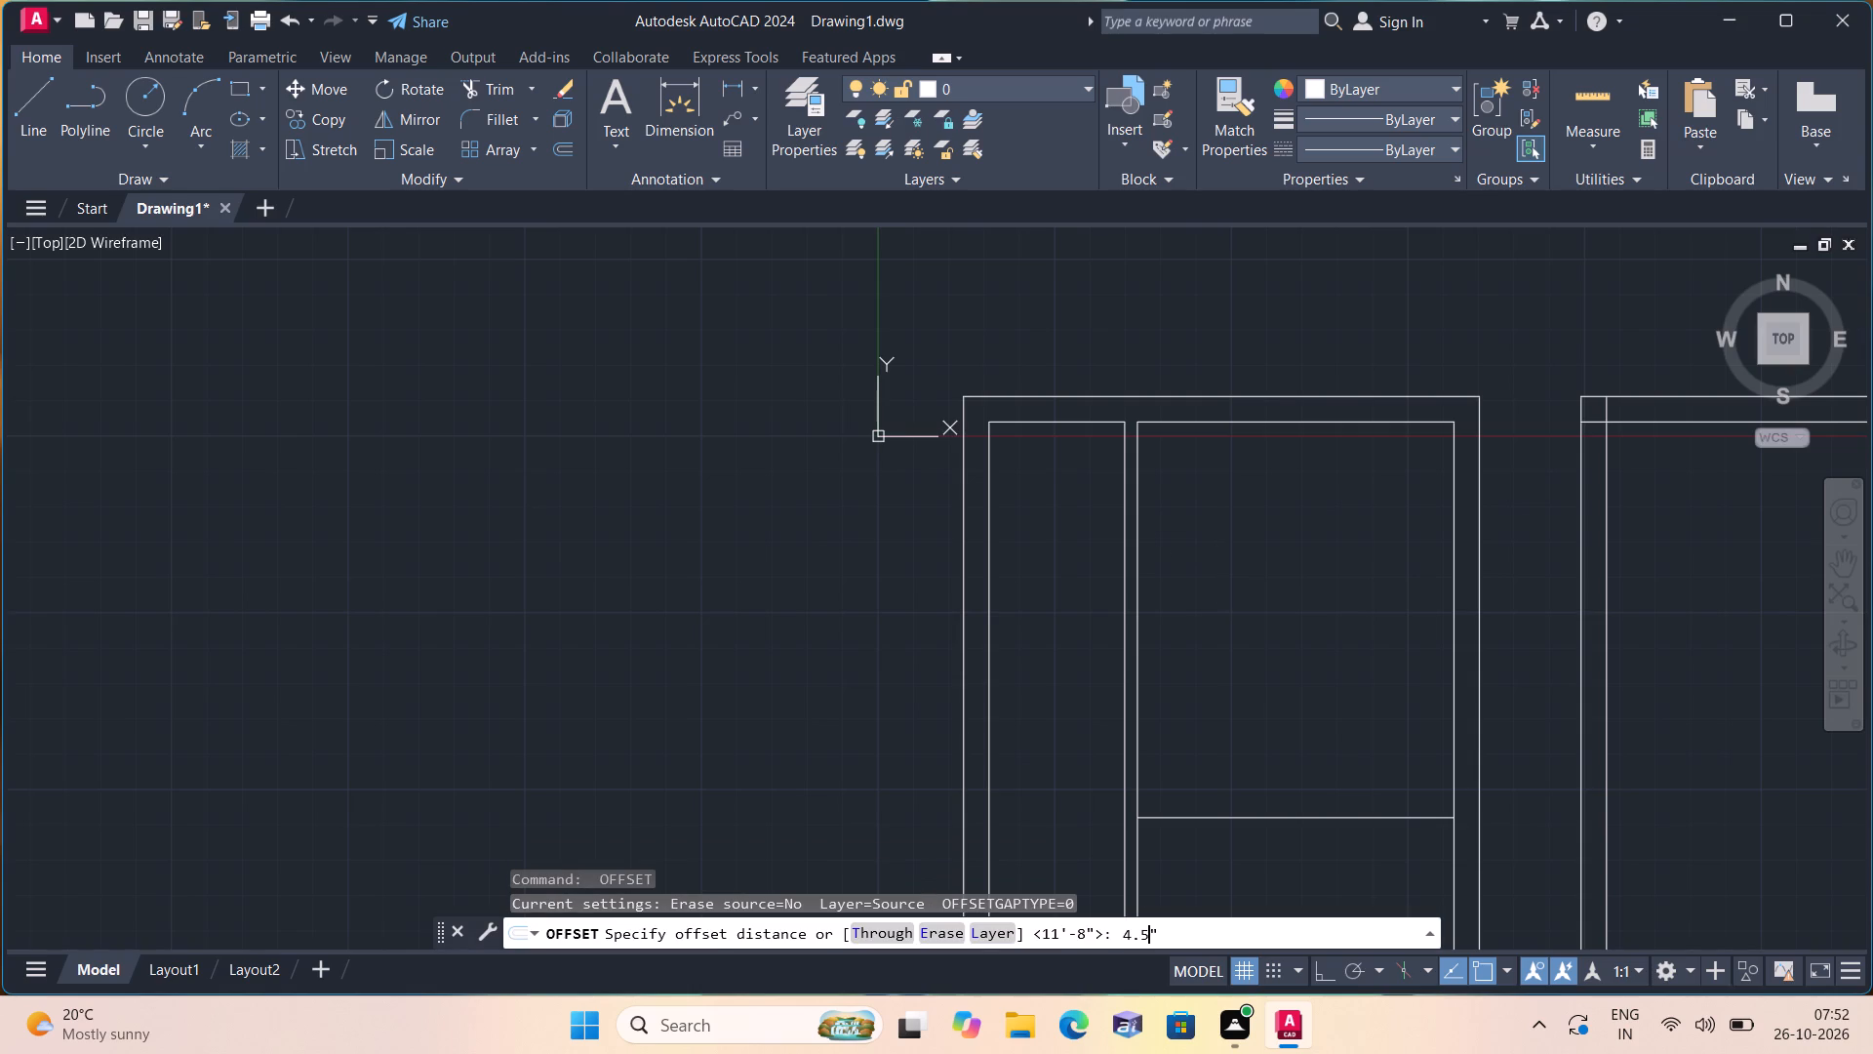
key(space)
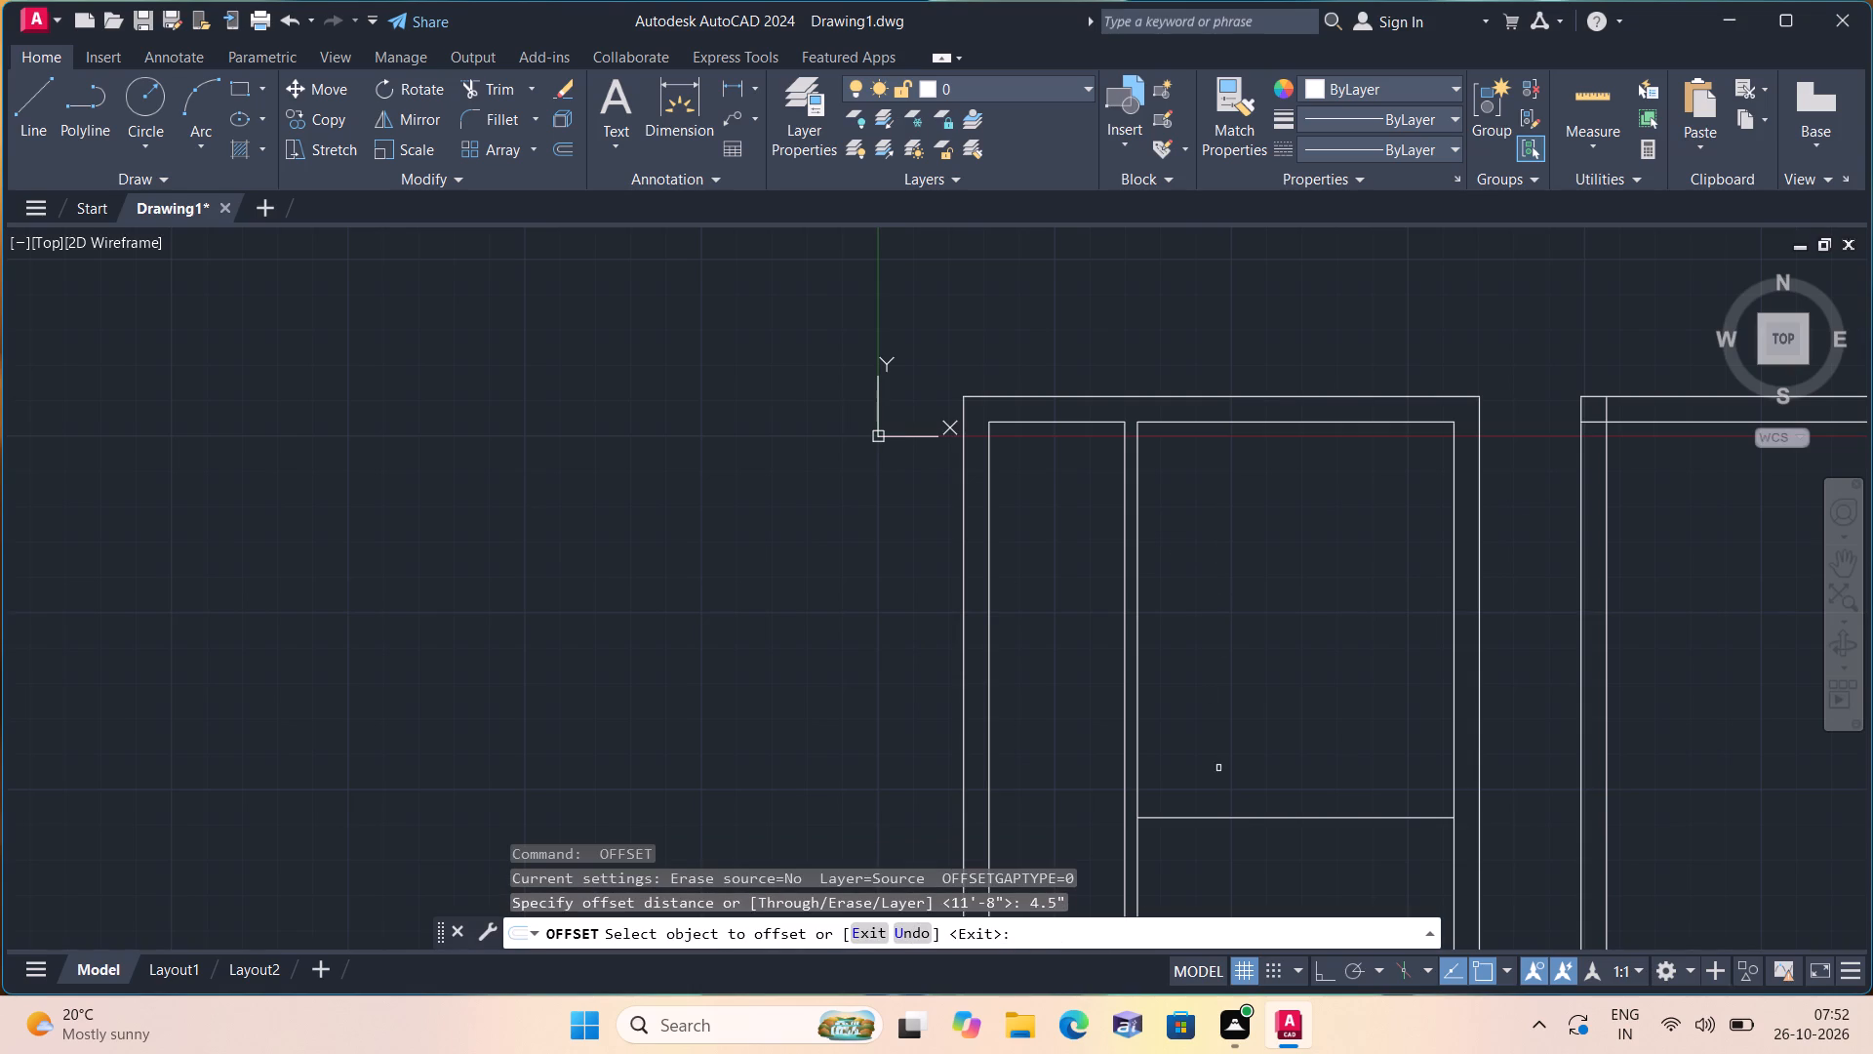
click(1245, 819)
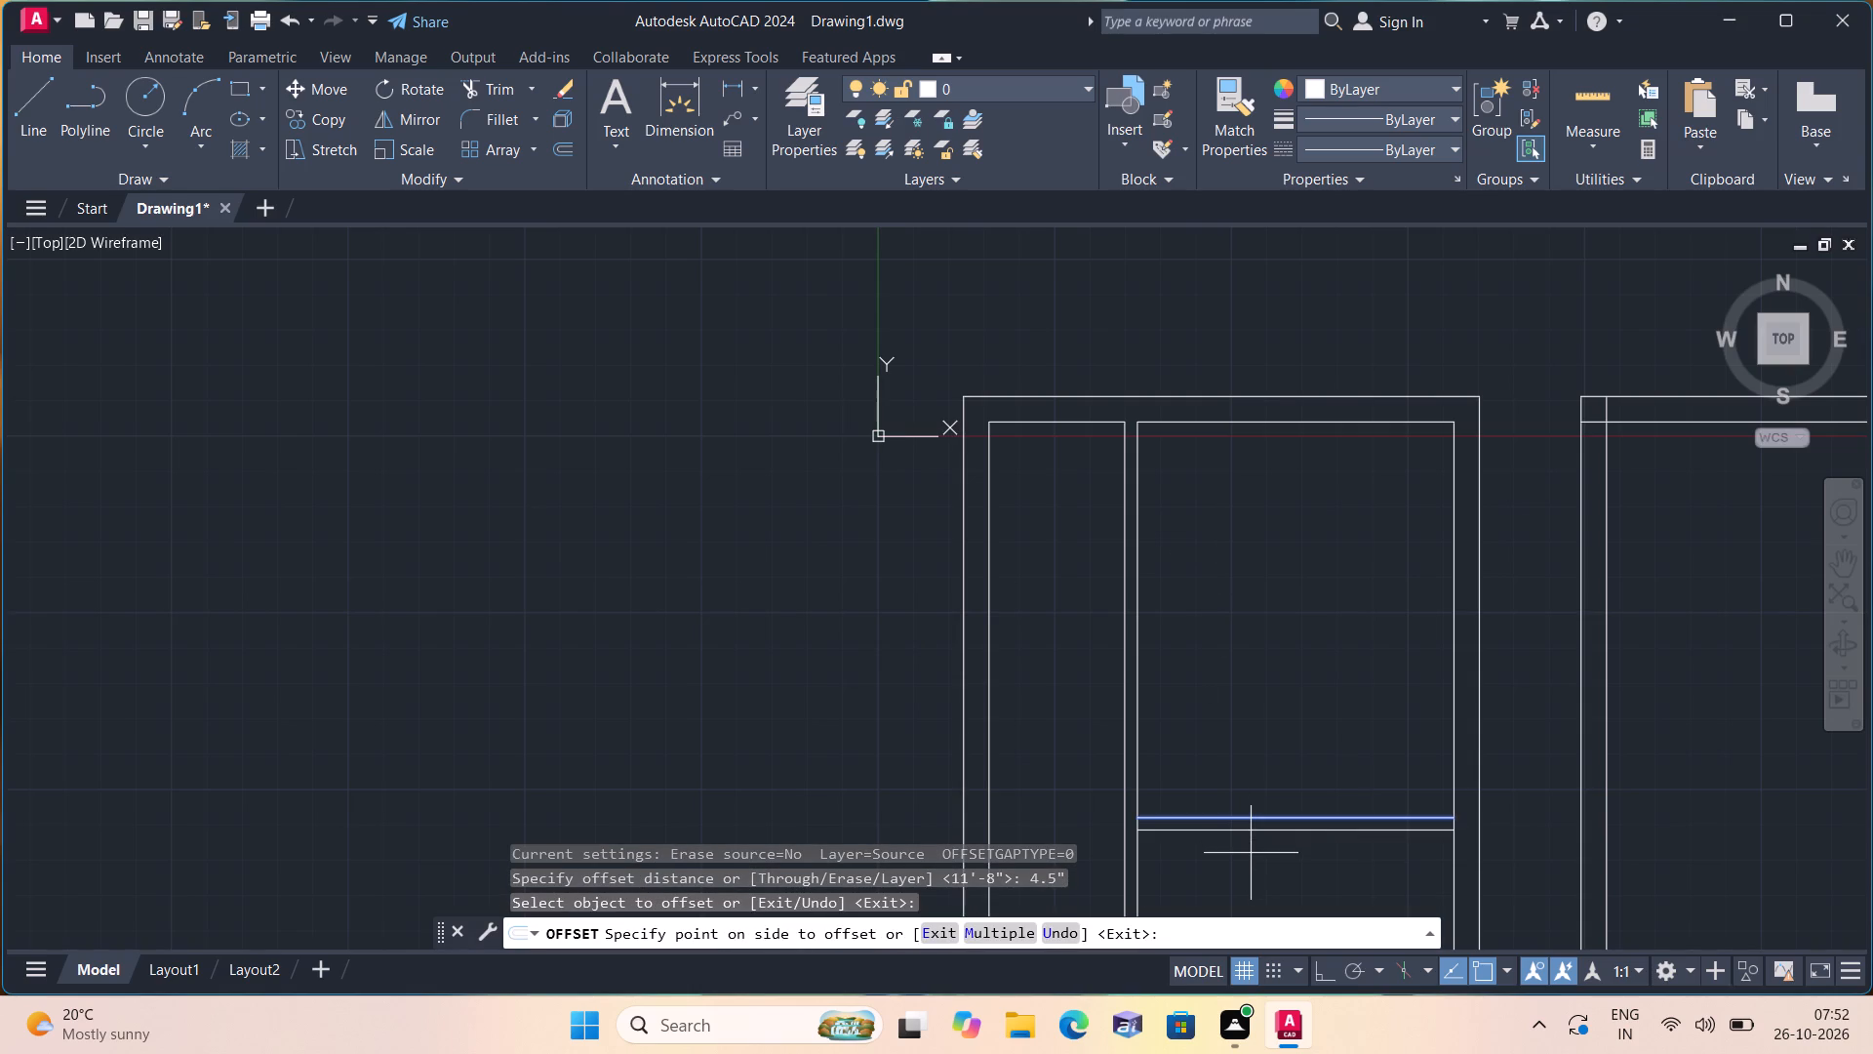
click(1251, 852)
key(space)
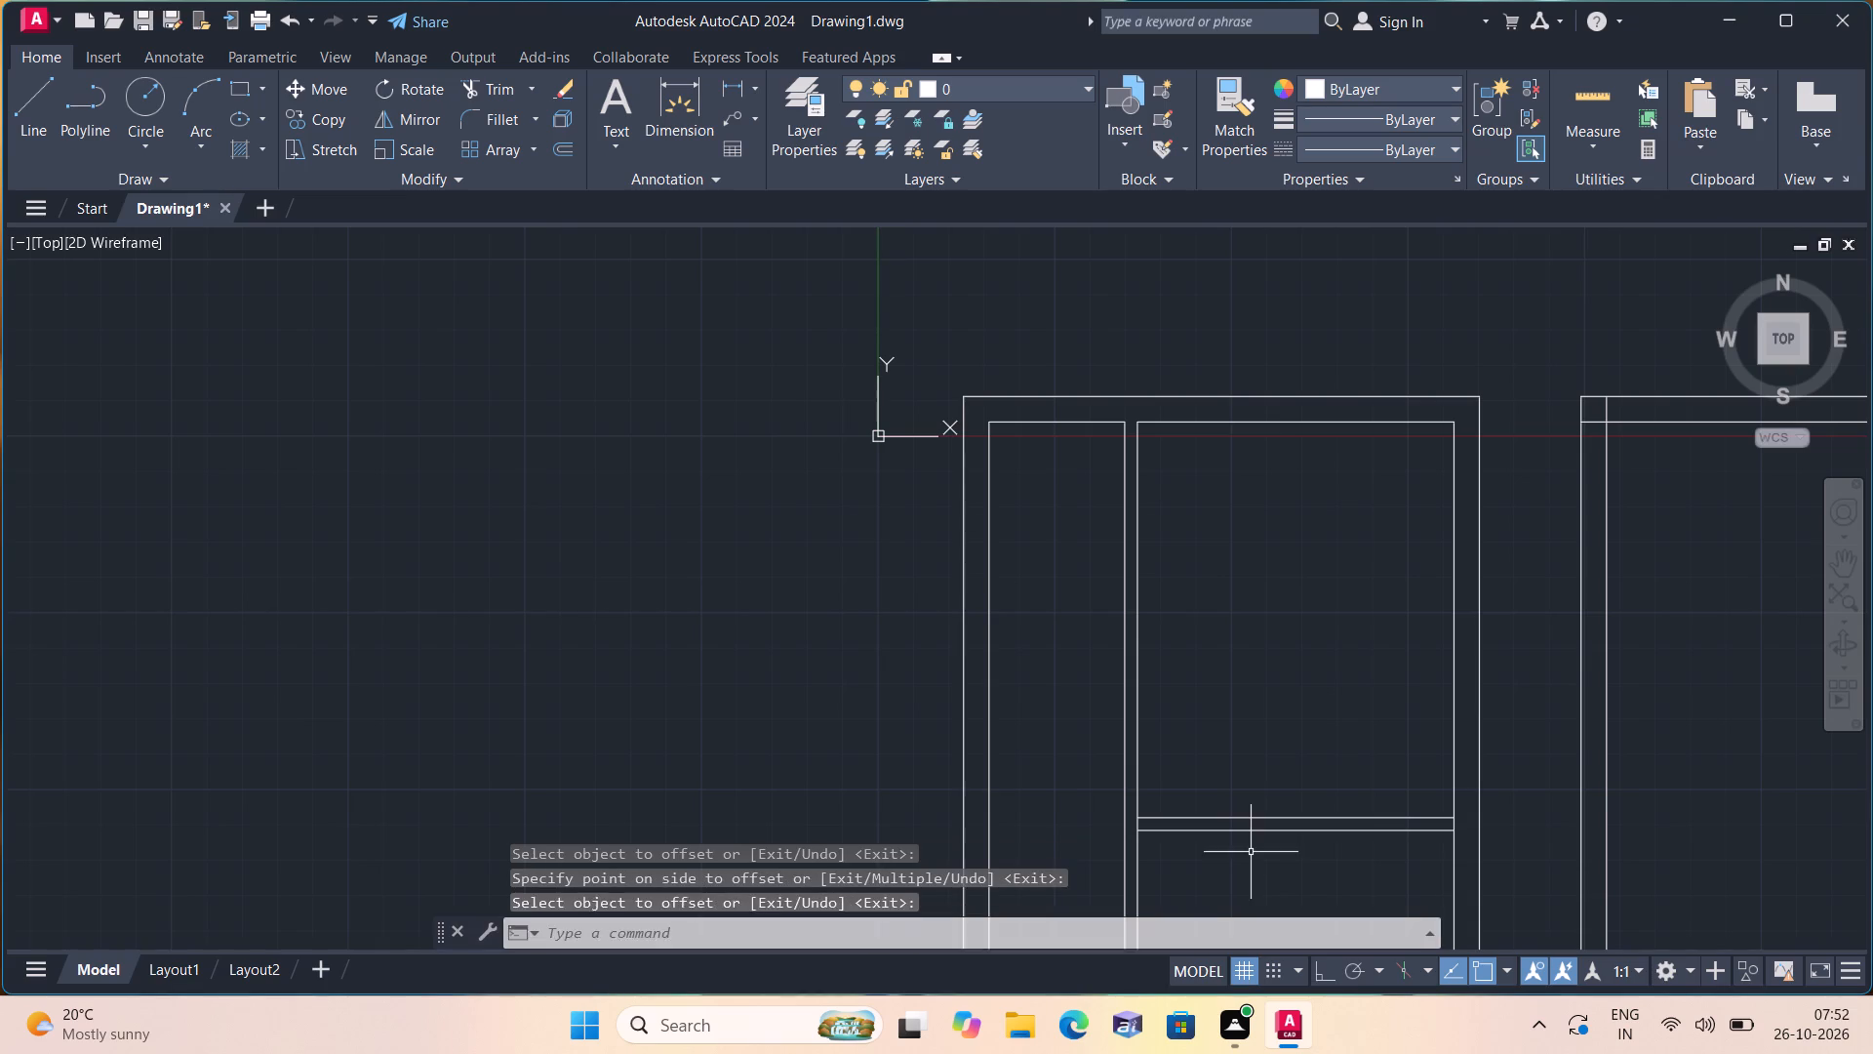
Offset the inner top wall line of the narrow room 7' downward.
key(space)
text(7')
key(space)
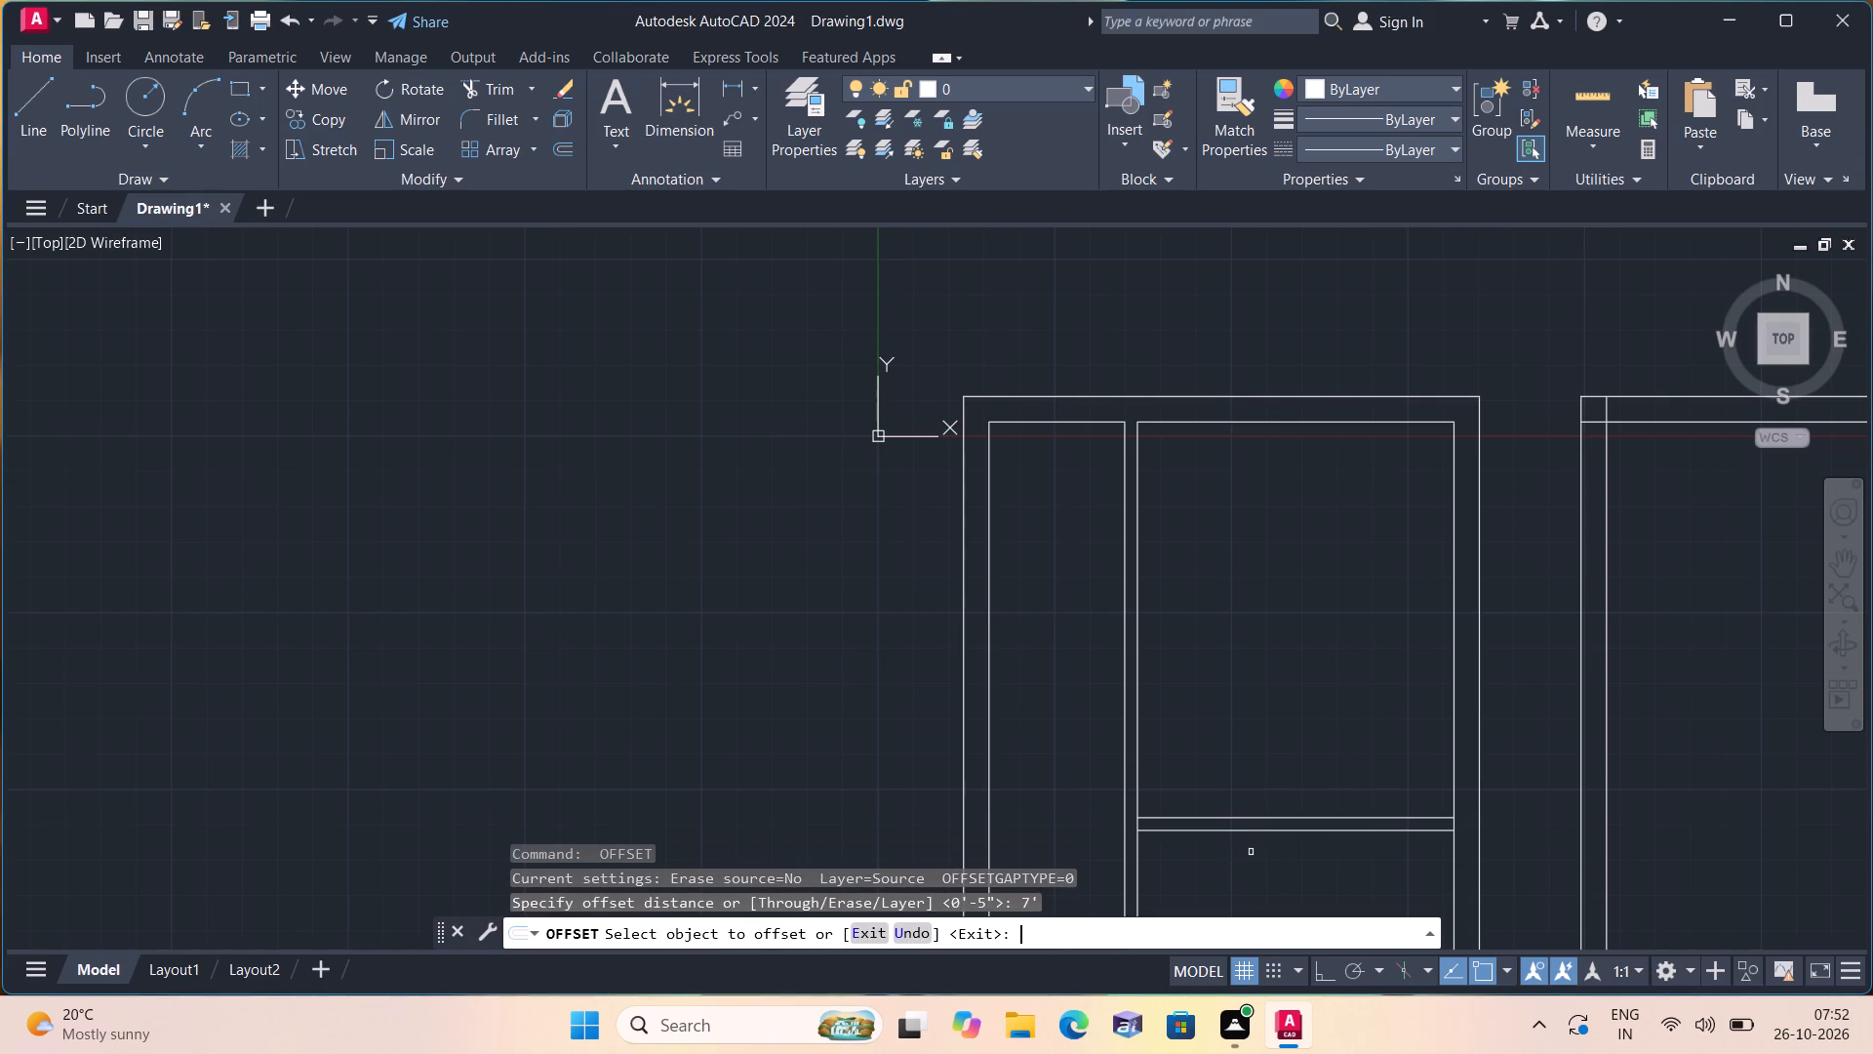
click(1037, 420)
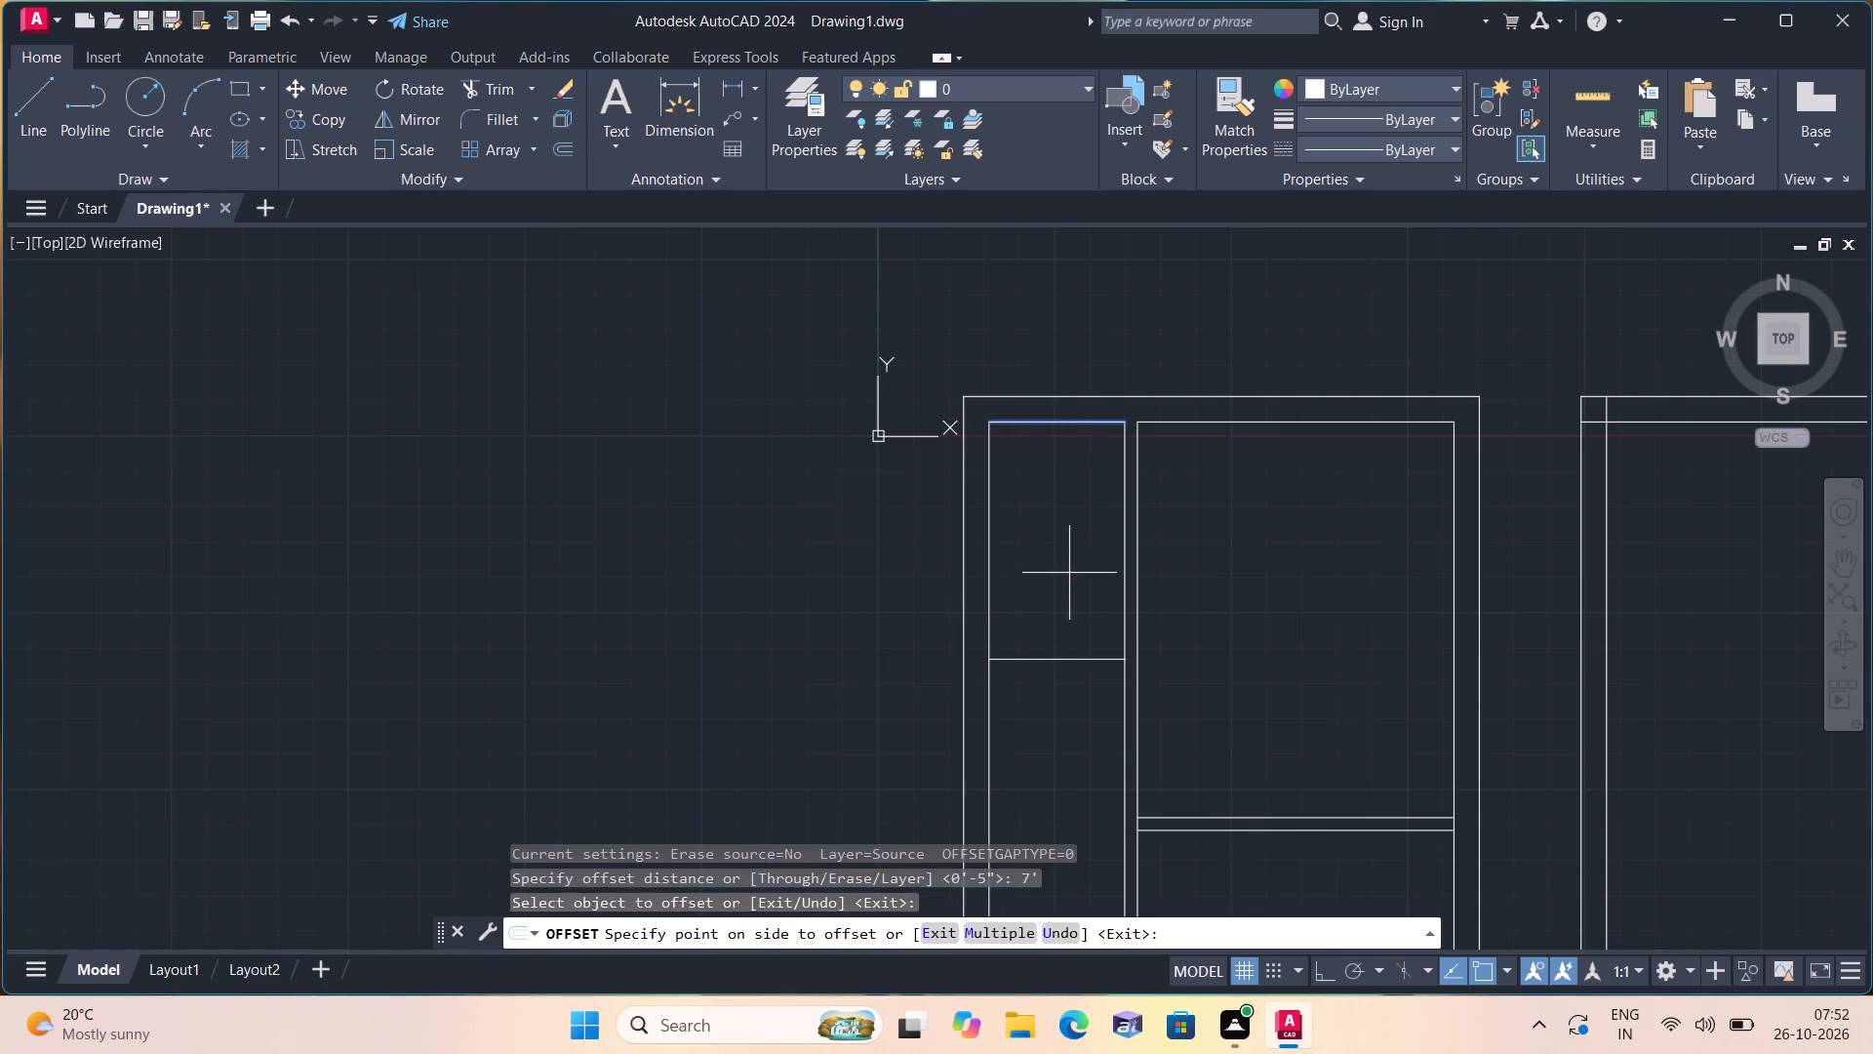
click(1069, 574)
key(space)
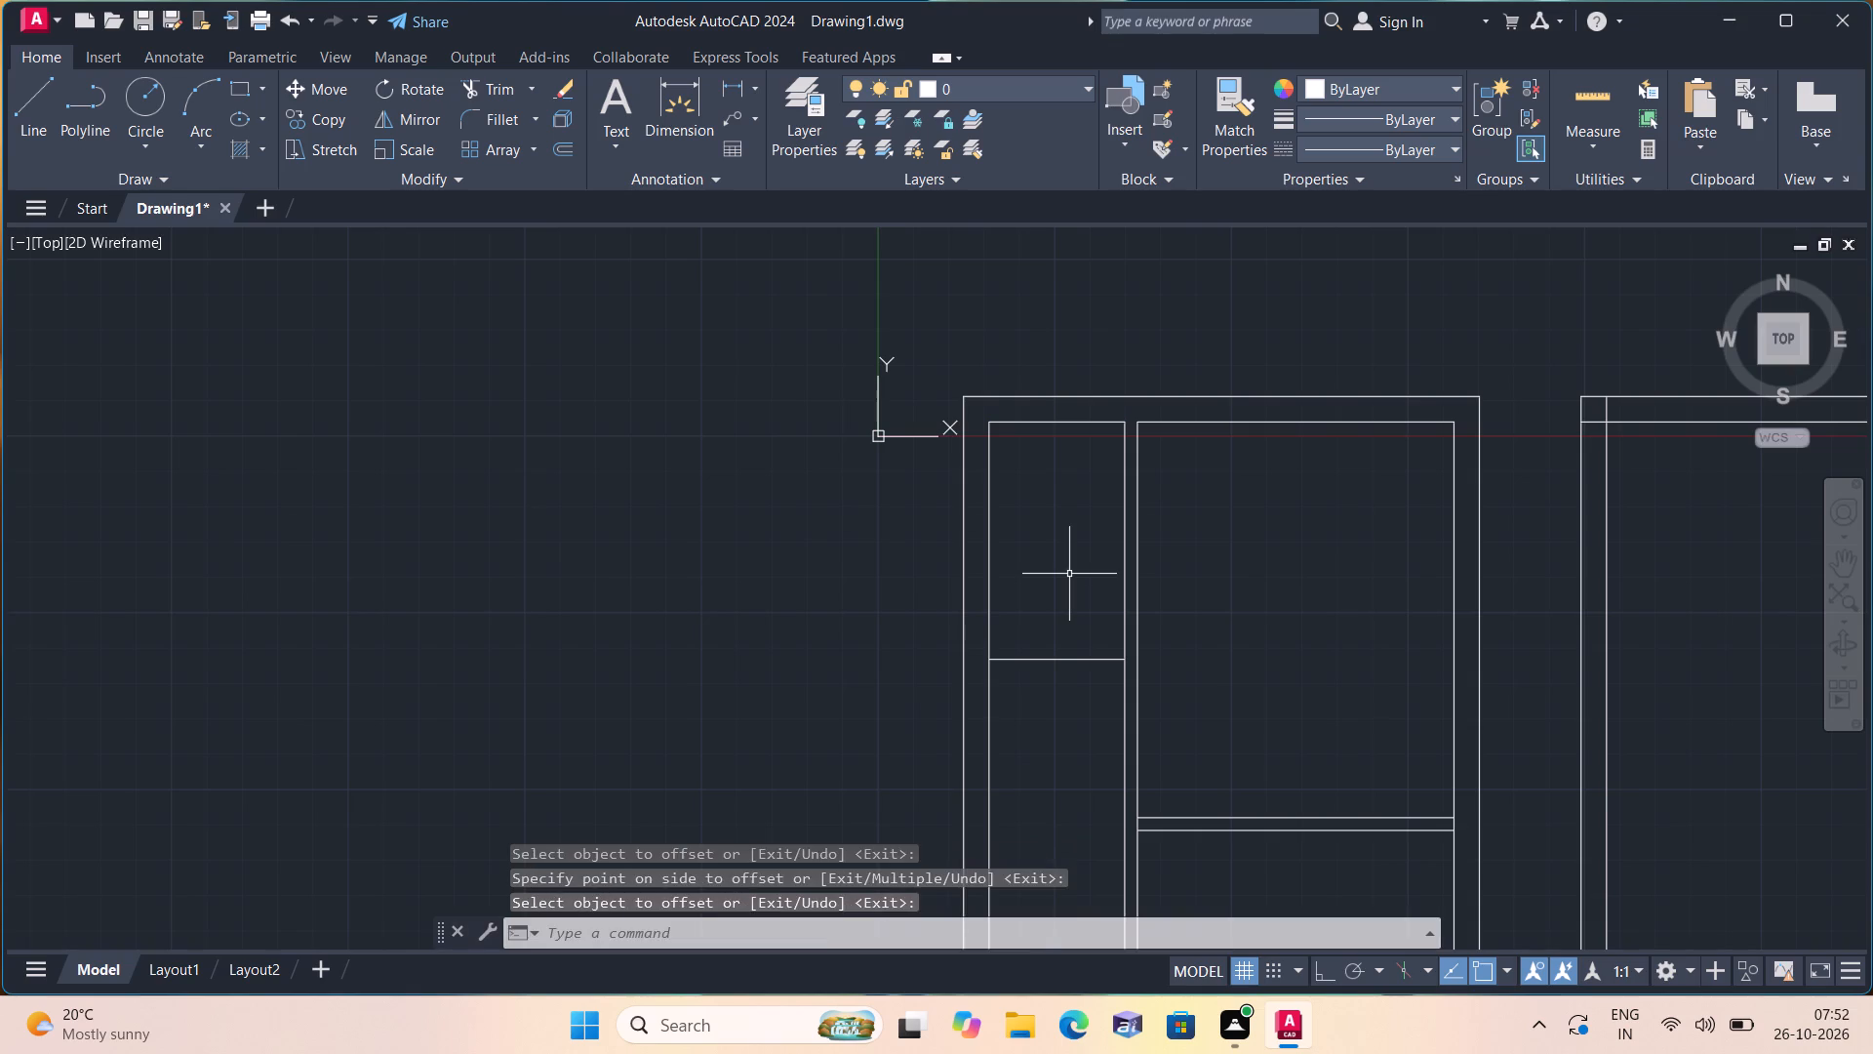
Offset the narrow room's new horizontal line 4.5" downward to form its partition thickness.
key(space)
text(4.5")
key(space)
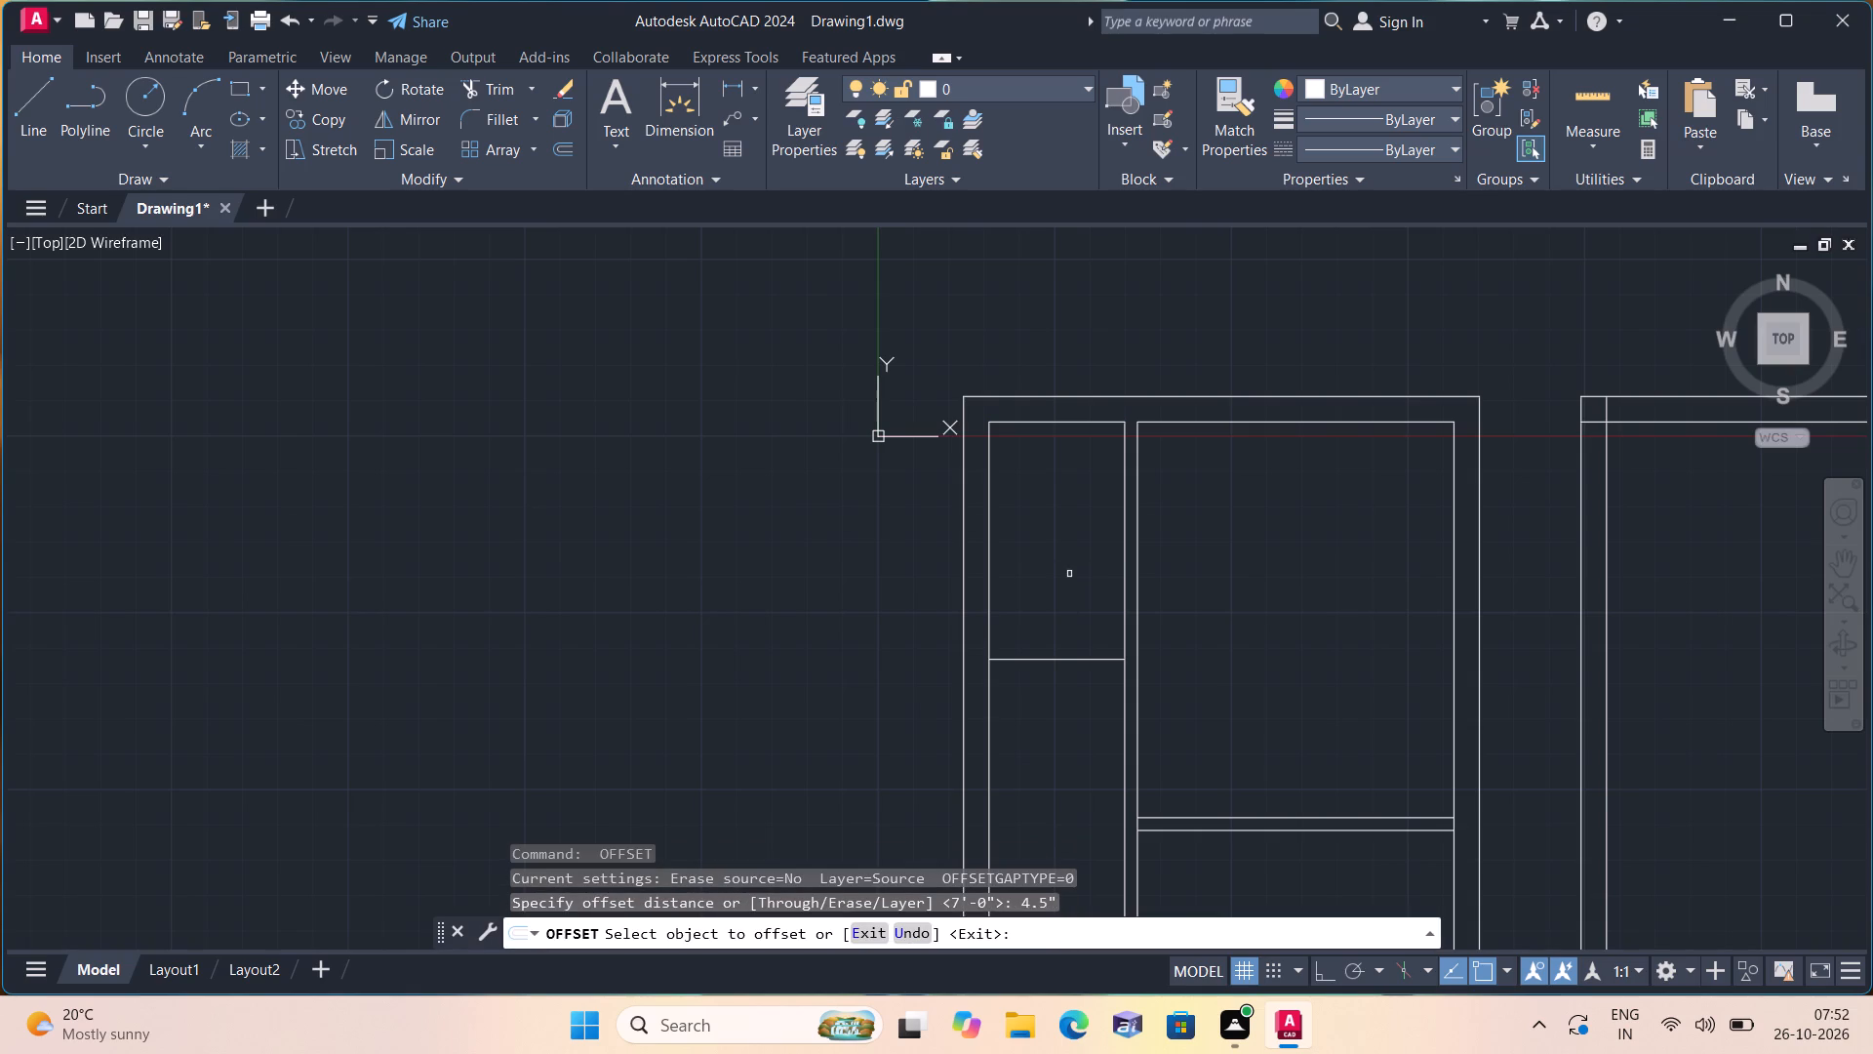
click(1052, 659)
click(1050, 719)
key(space)
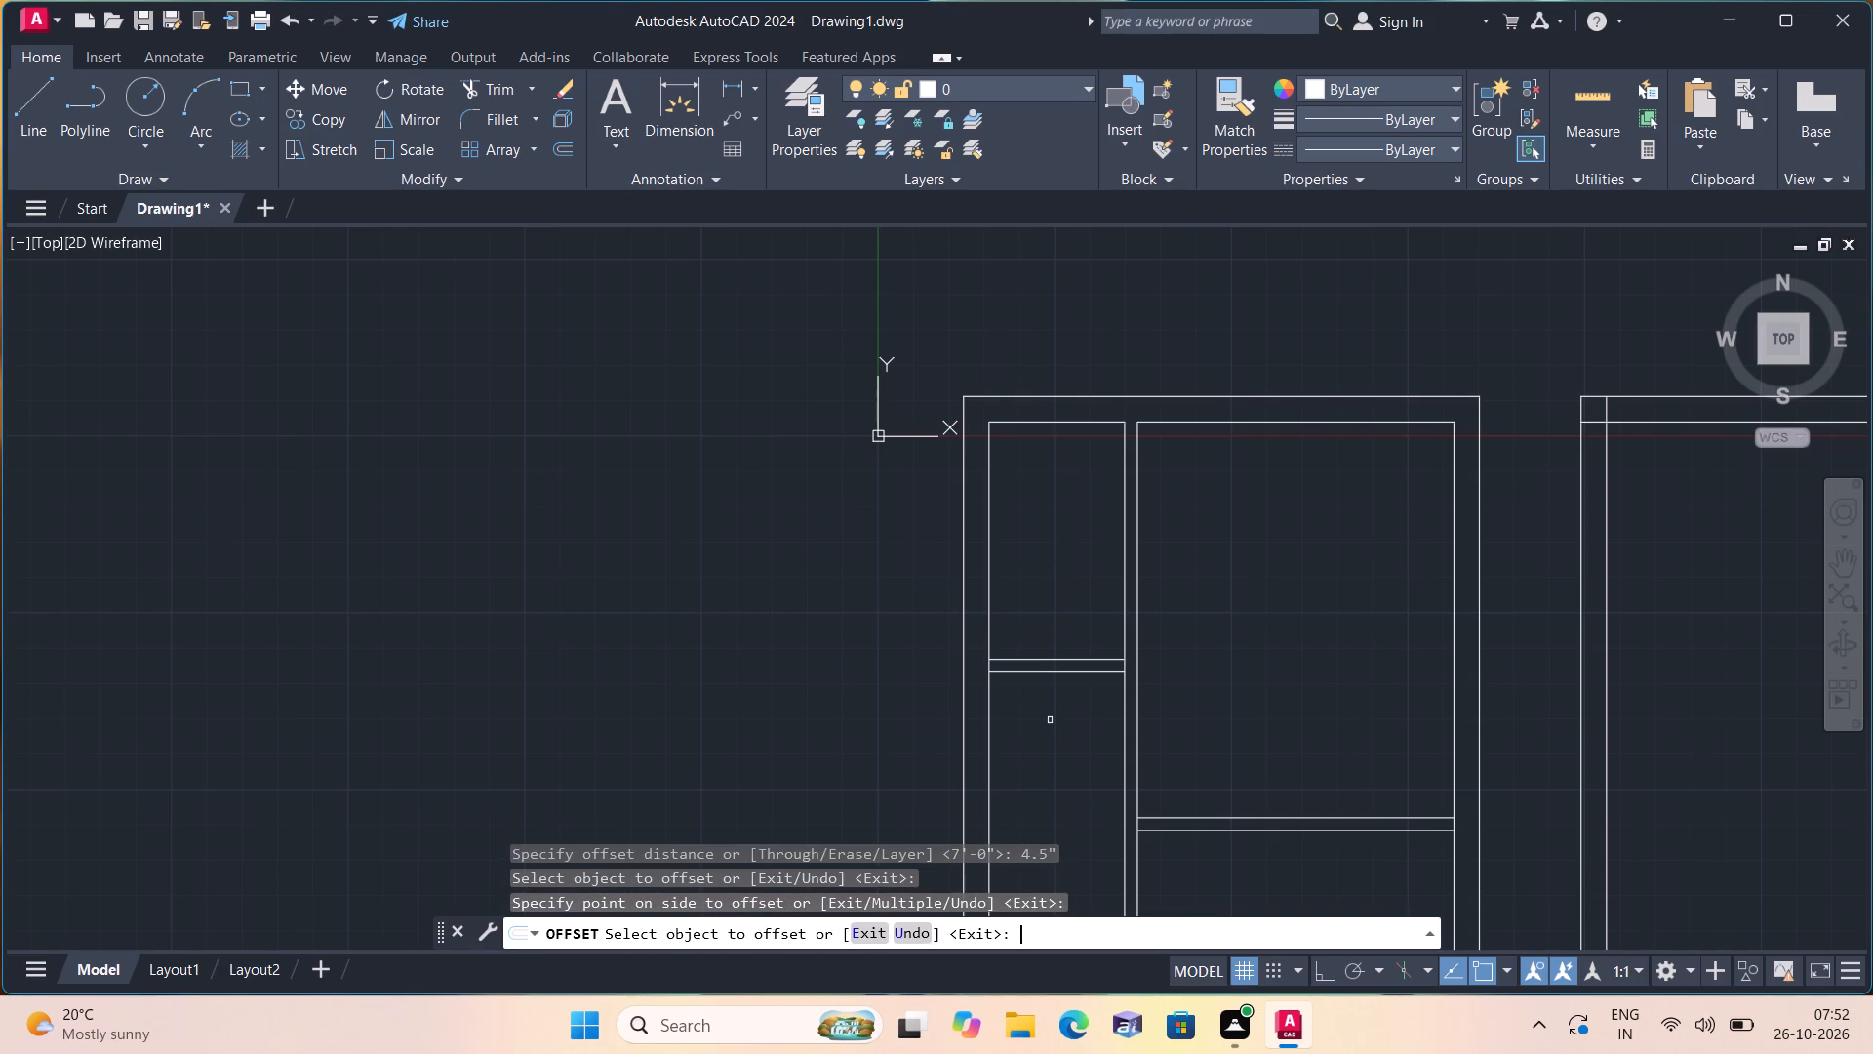
With Ortho on, draw a horizontal line from the wider room's lower partition line end across to the narrow room's outer wall inner face.
text(l)
key(space)
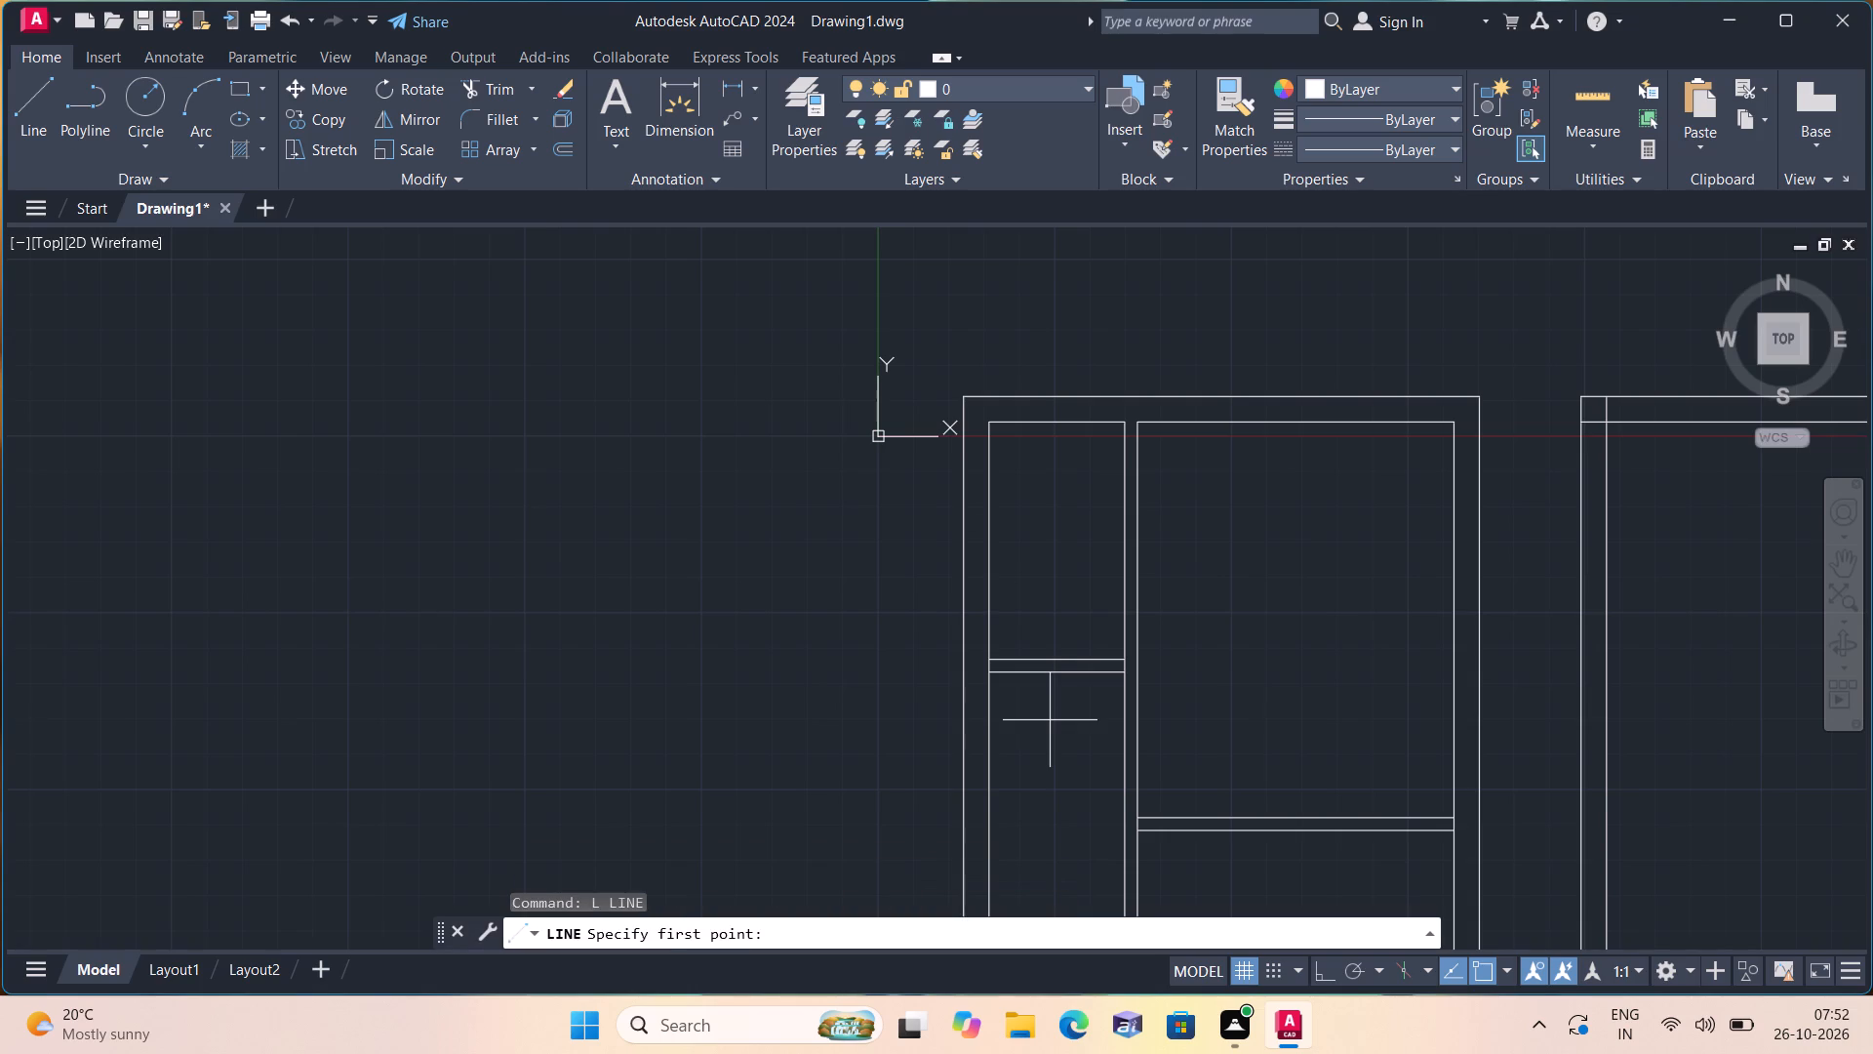
click(1316, 966)
scroll(1133, 809, up, 1)
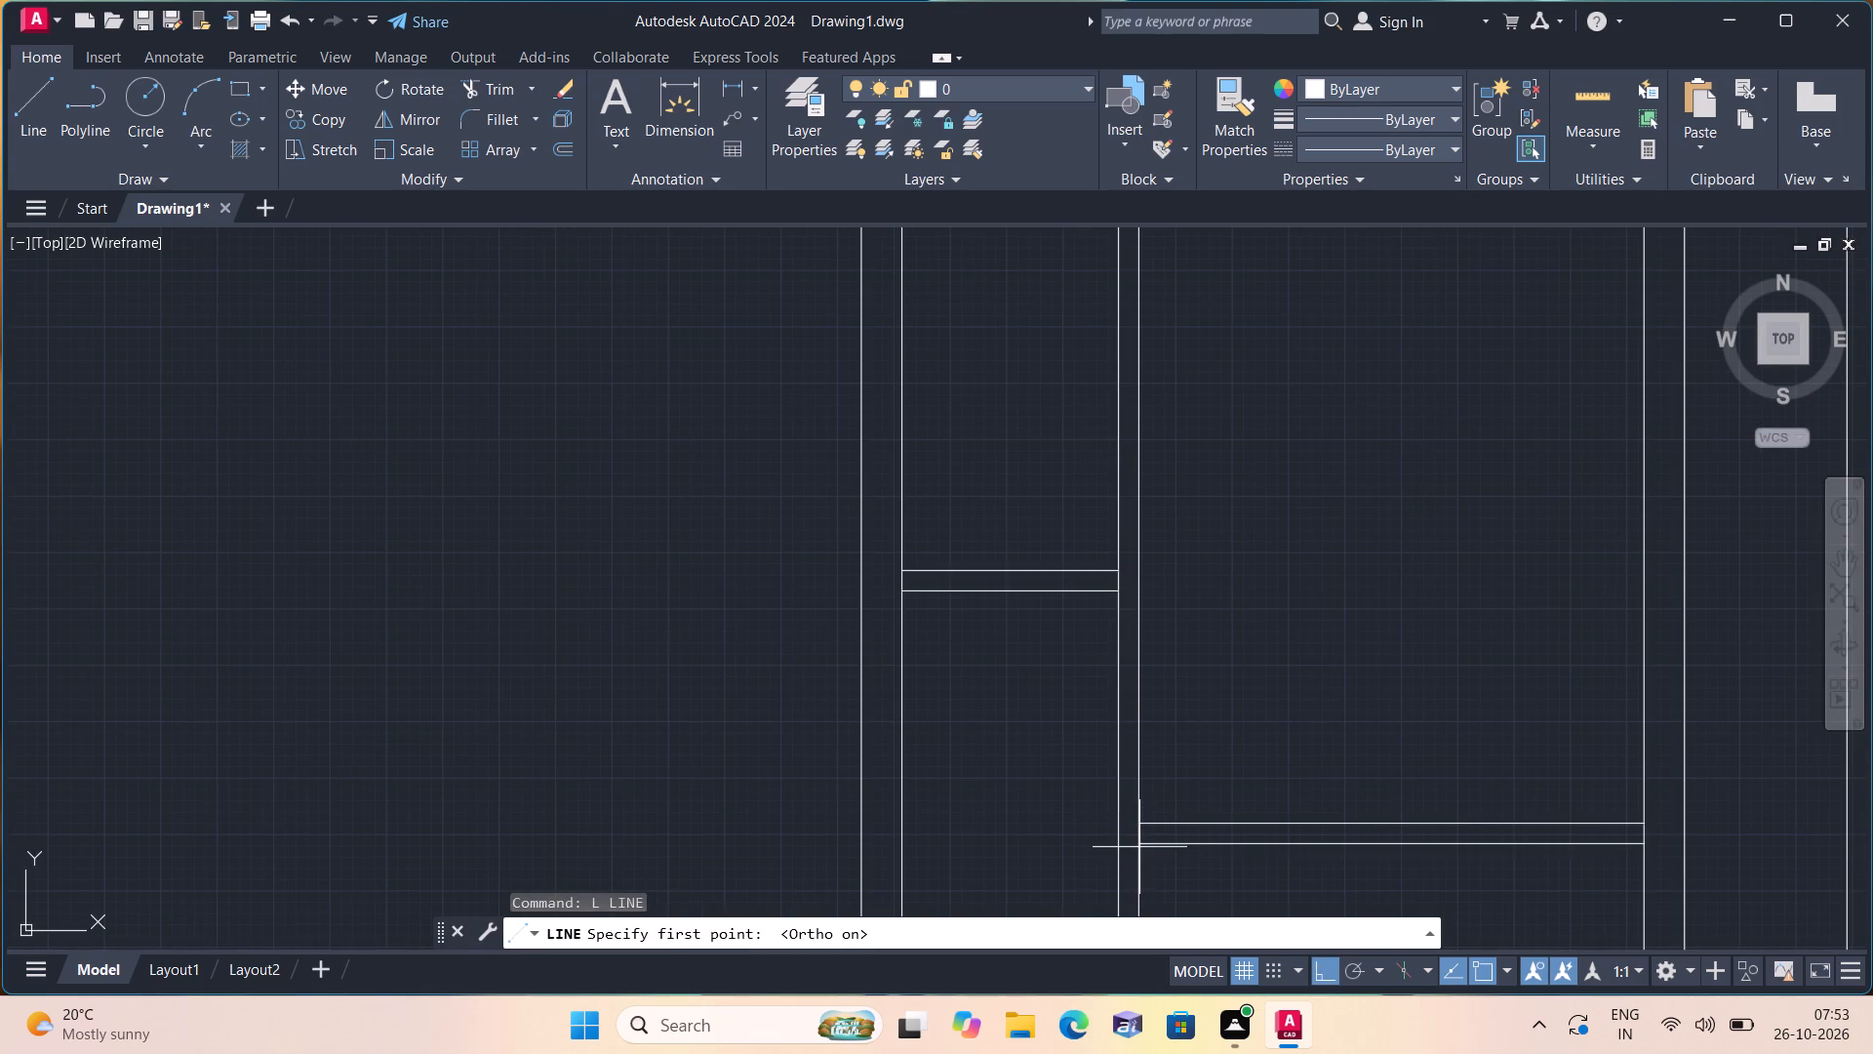
click(1142, 841)
scroll(1152, 831, down, 1)
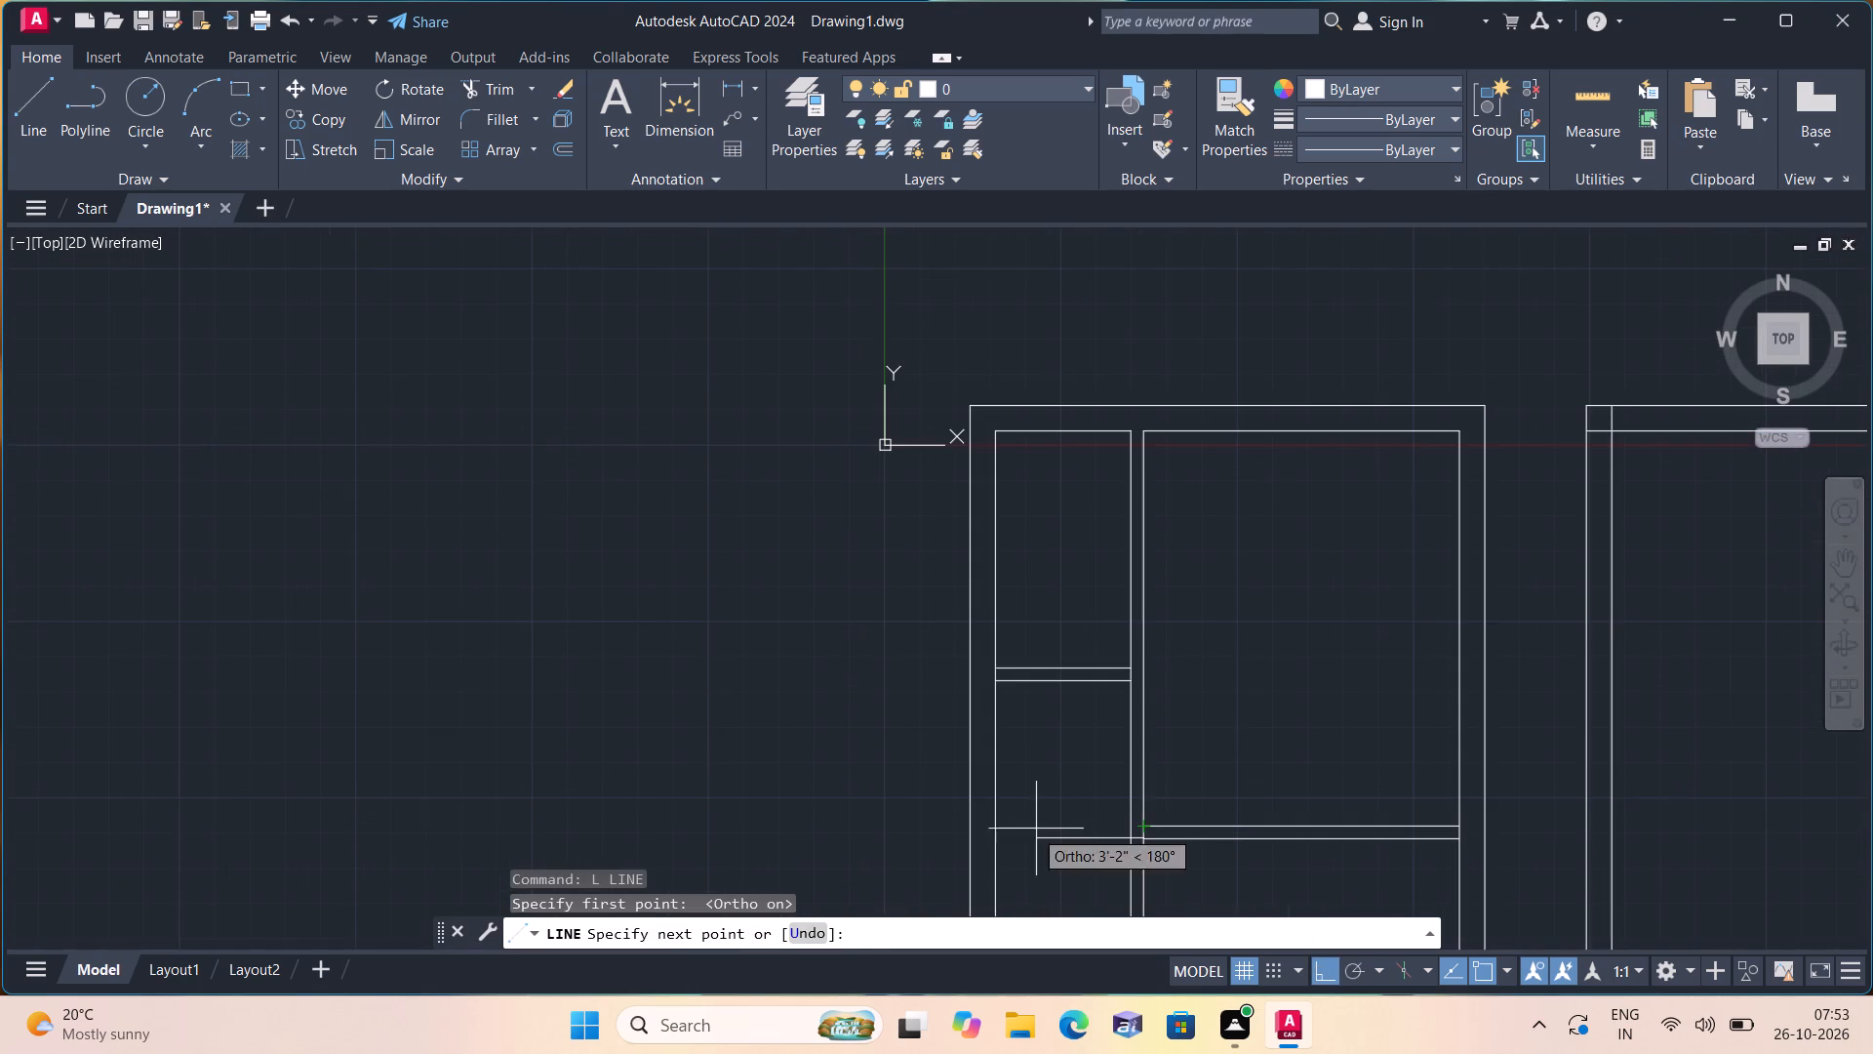
click(1005, 837)
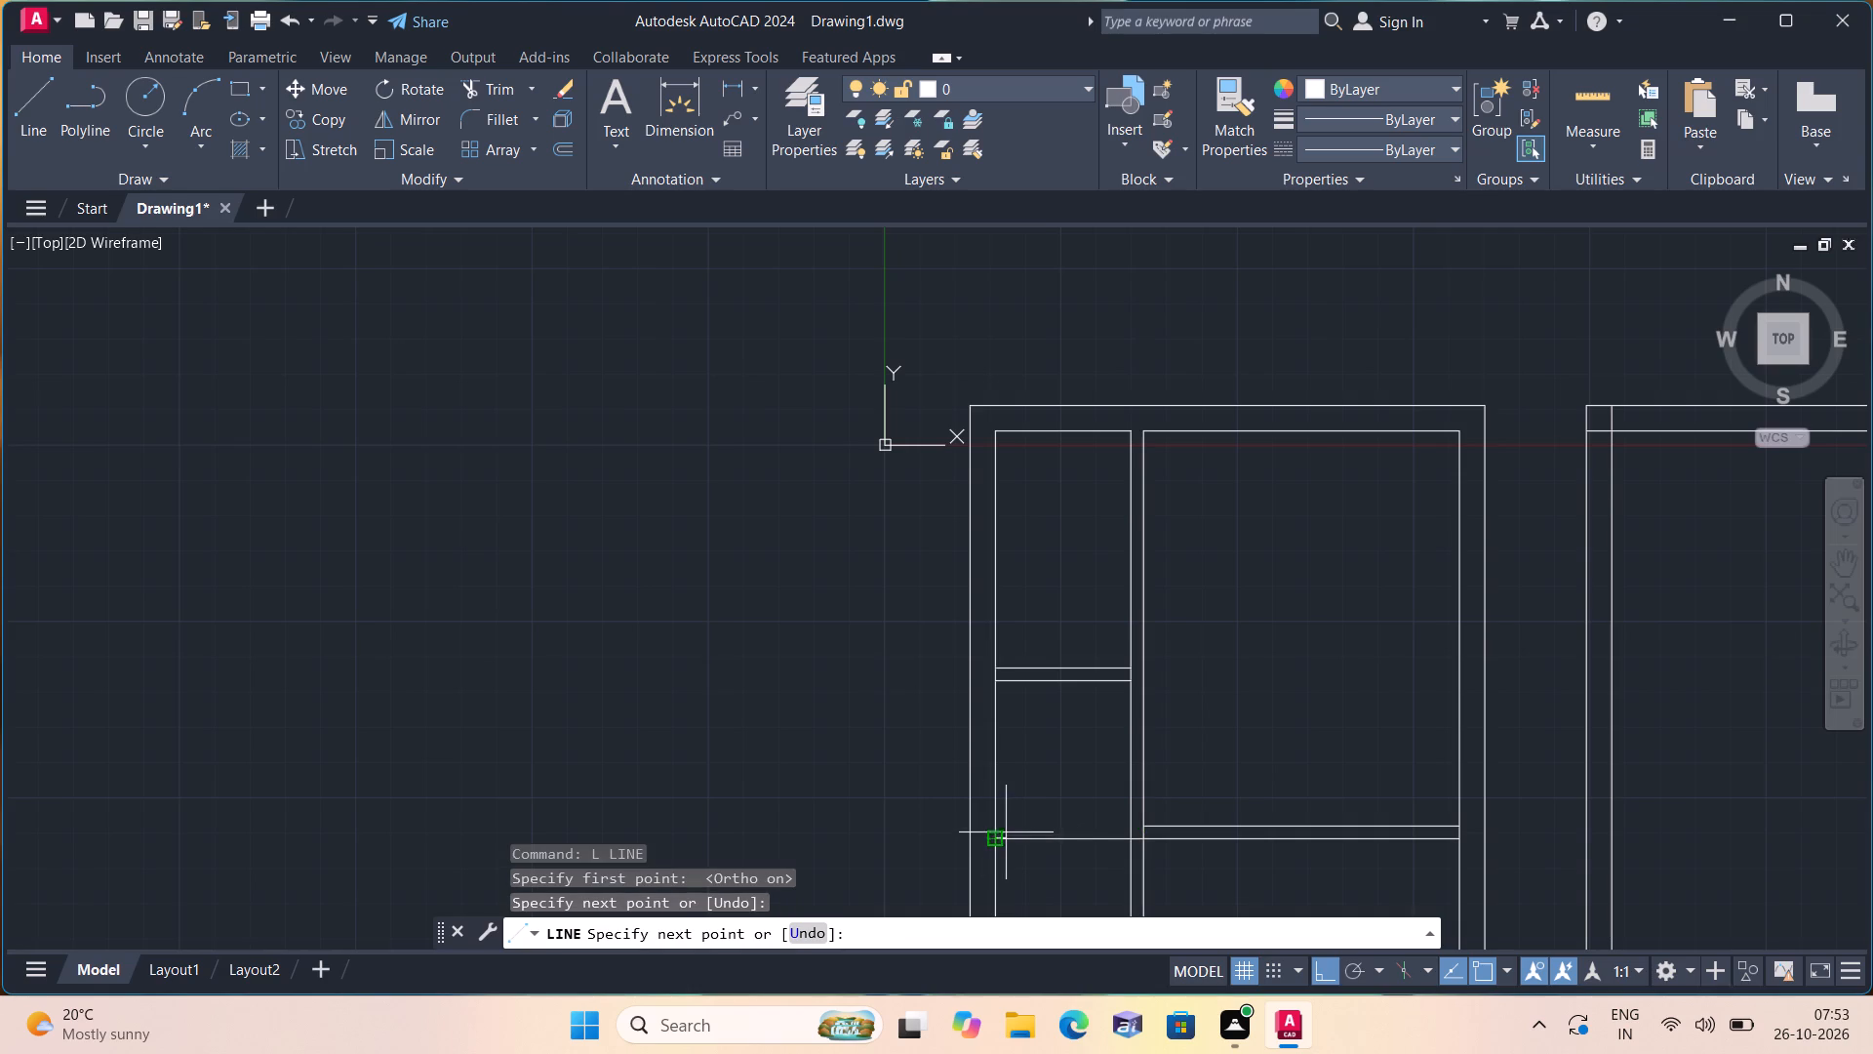
Draw two crossing diagonal lines between opposite corners of the enclosed space below the narrow room's partition.
click(1131, 683)
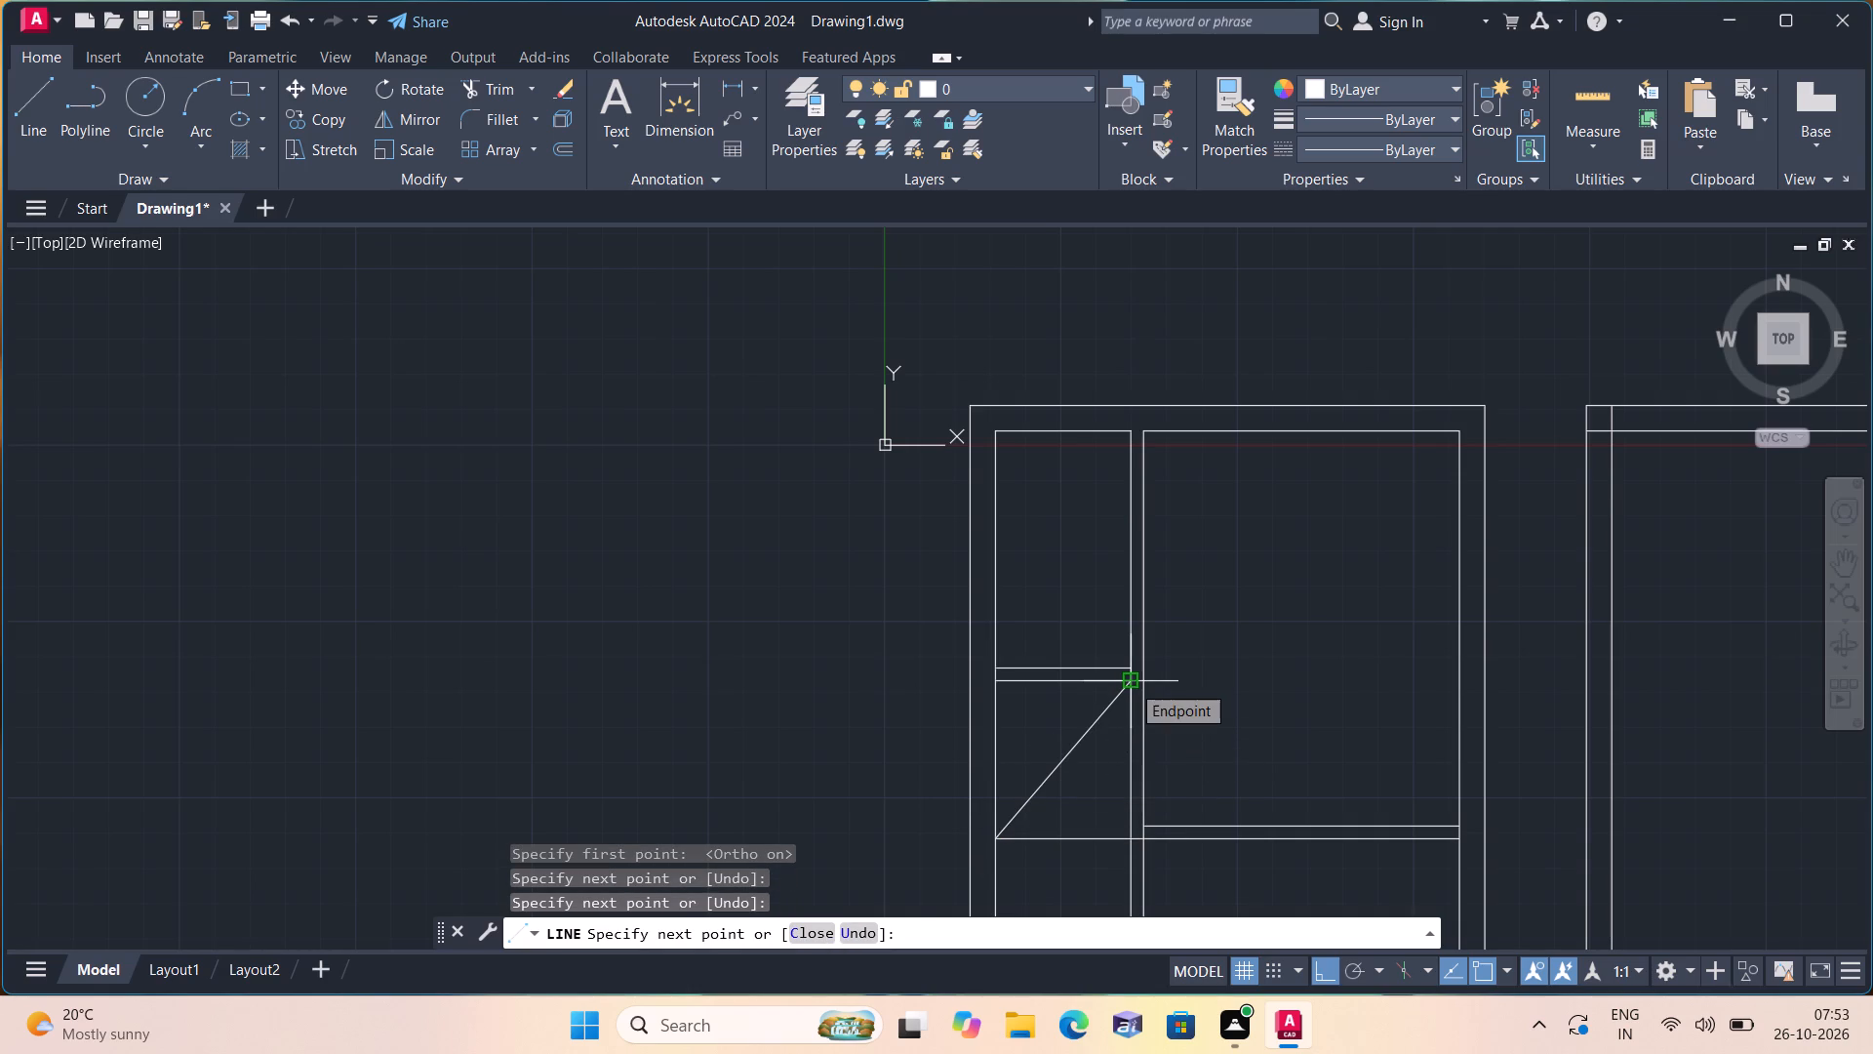
key(space)
key(space)
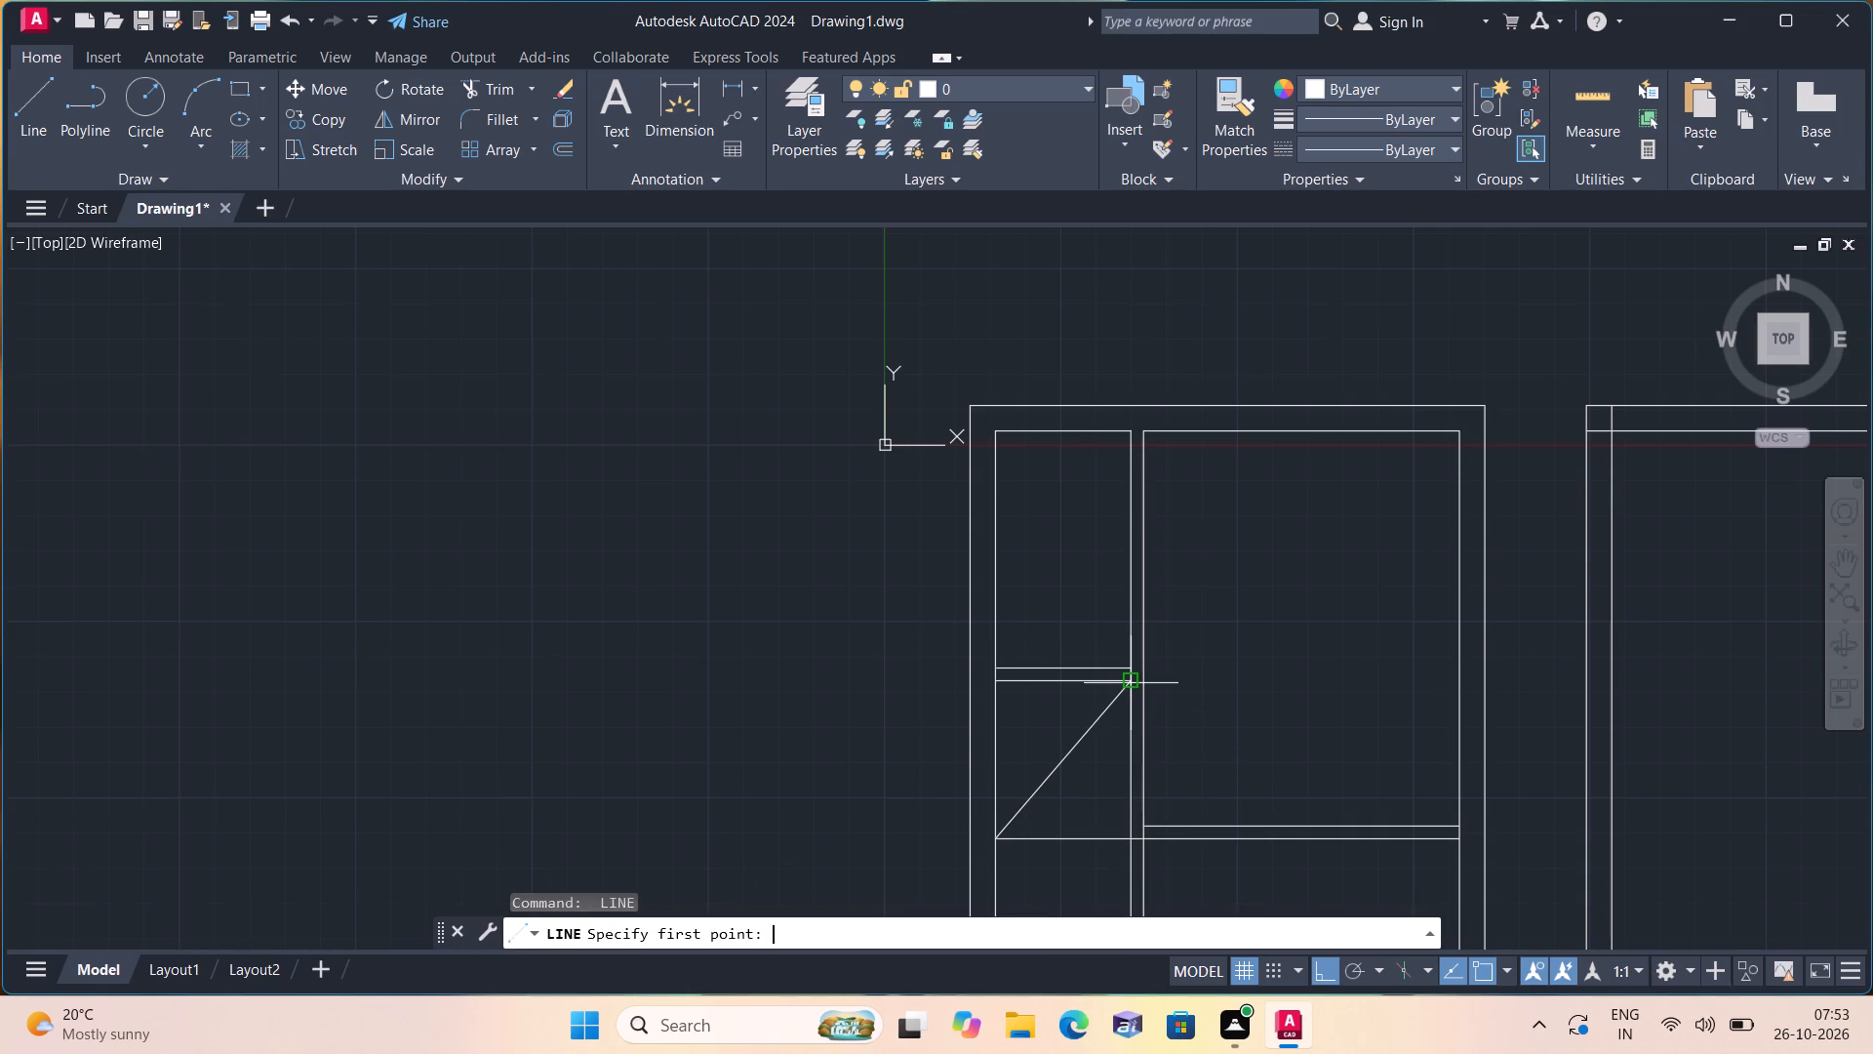
click(1128, 836)
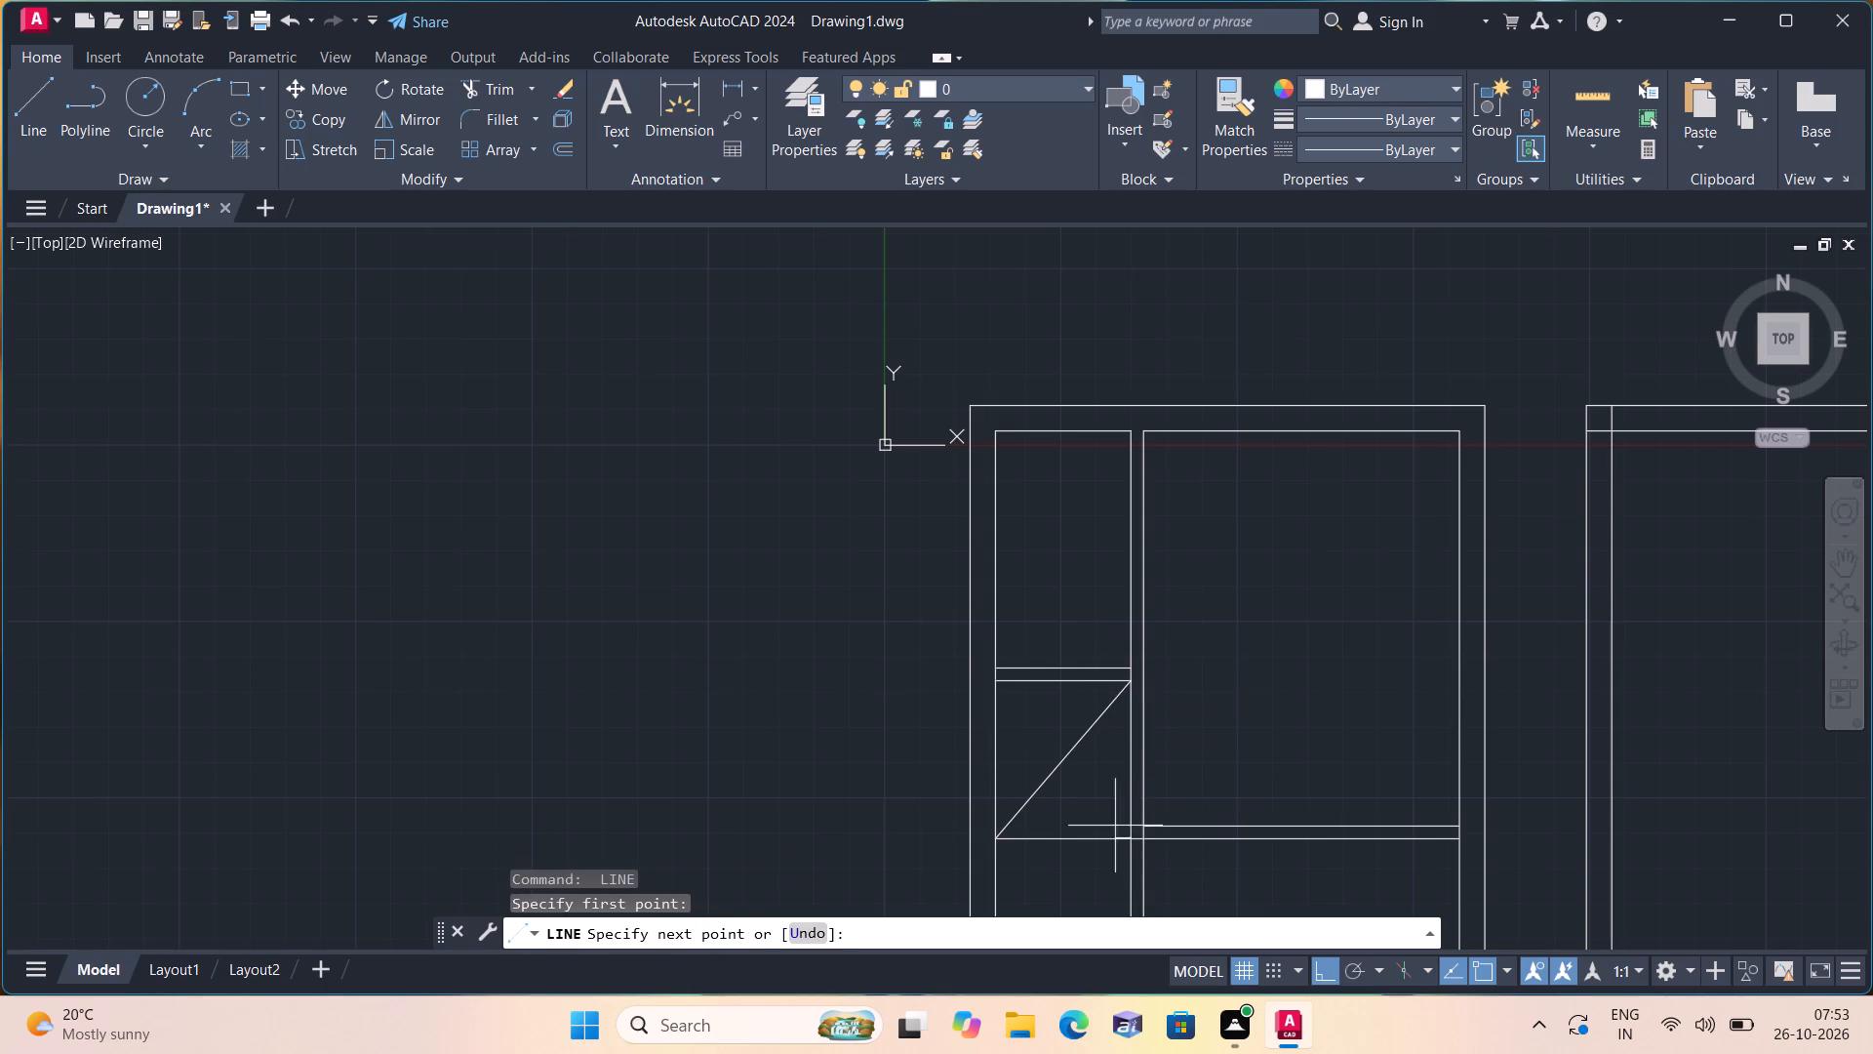
click(1002, 677)
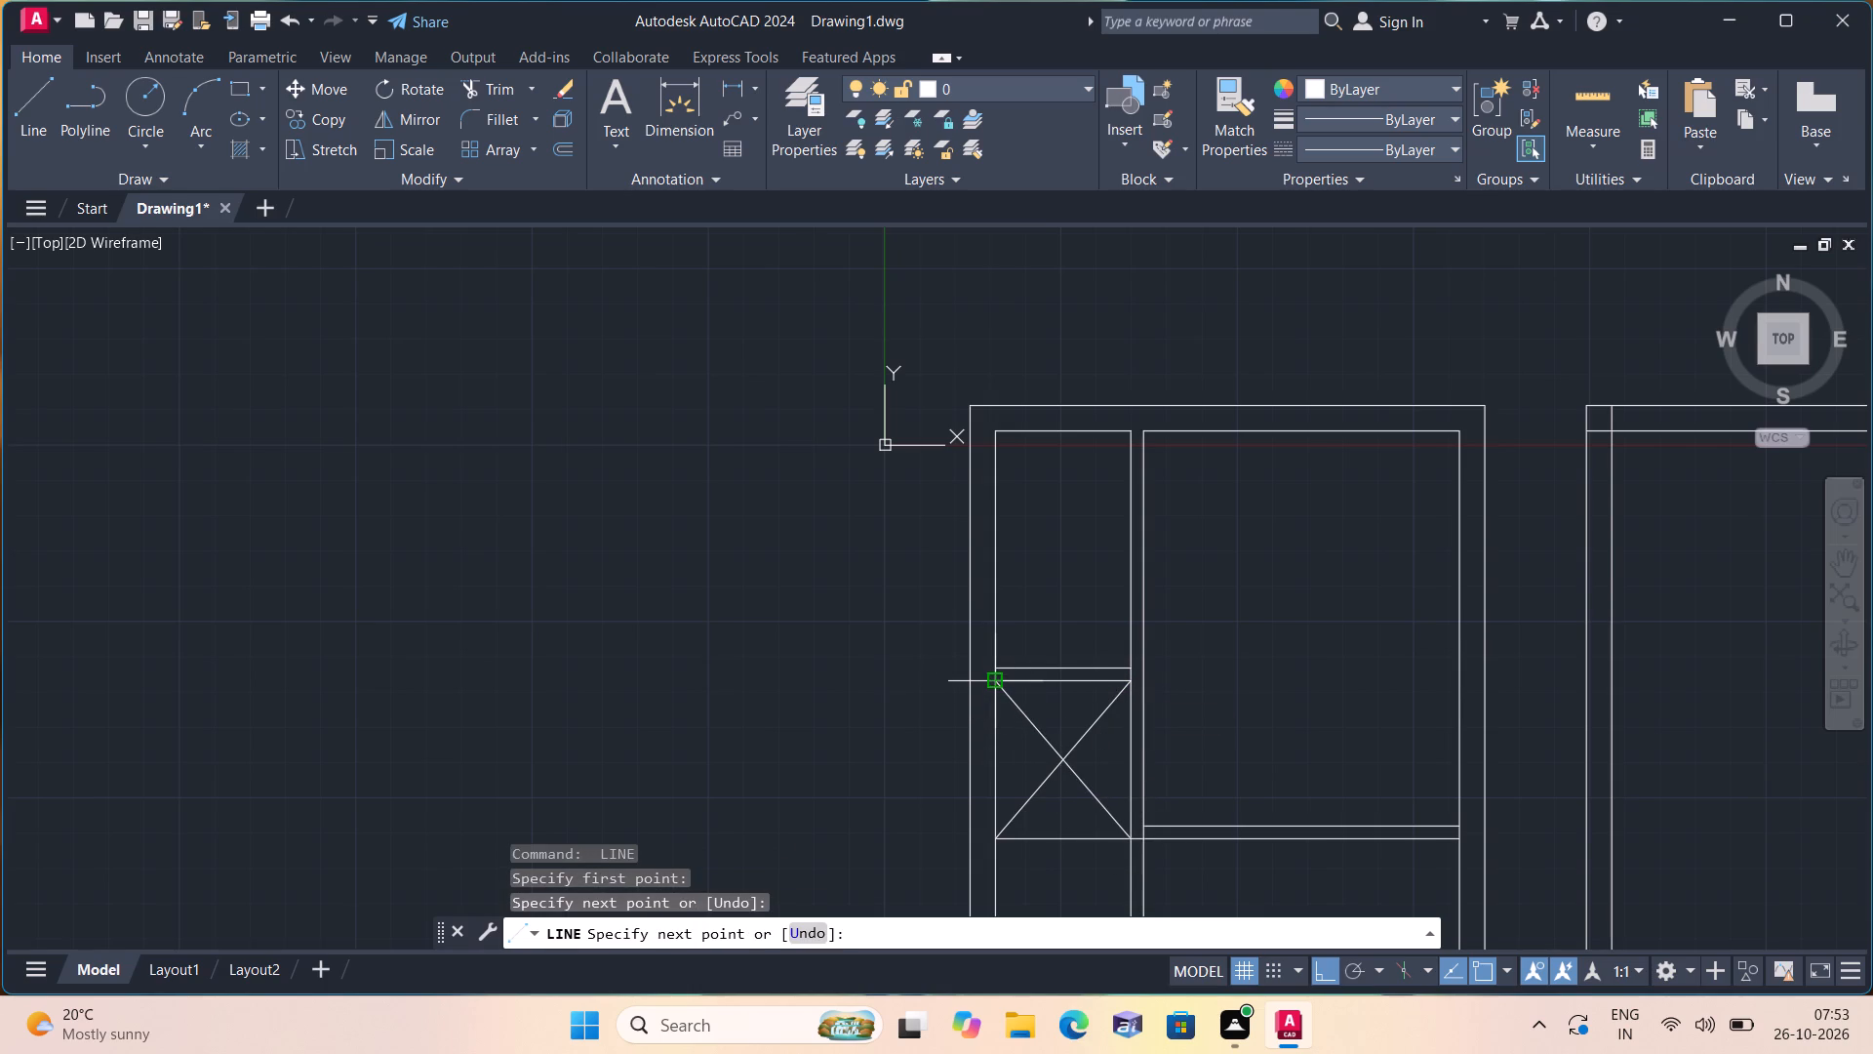
key(space)
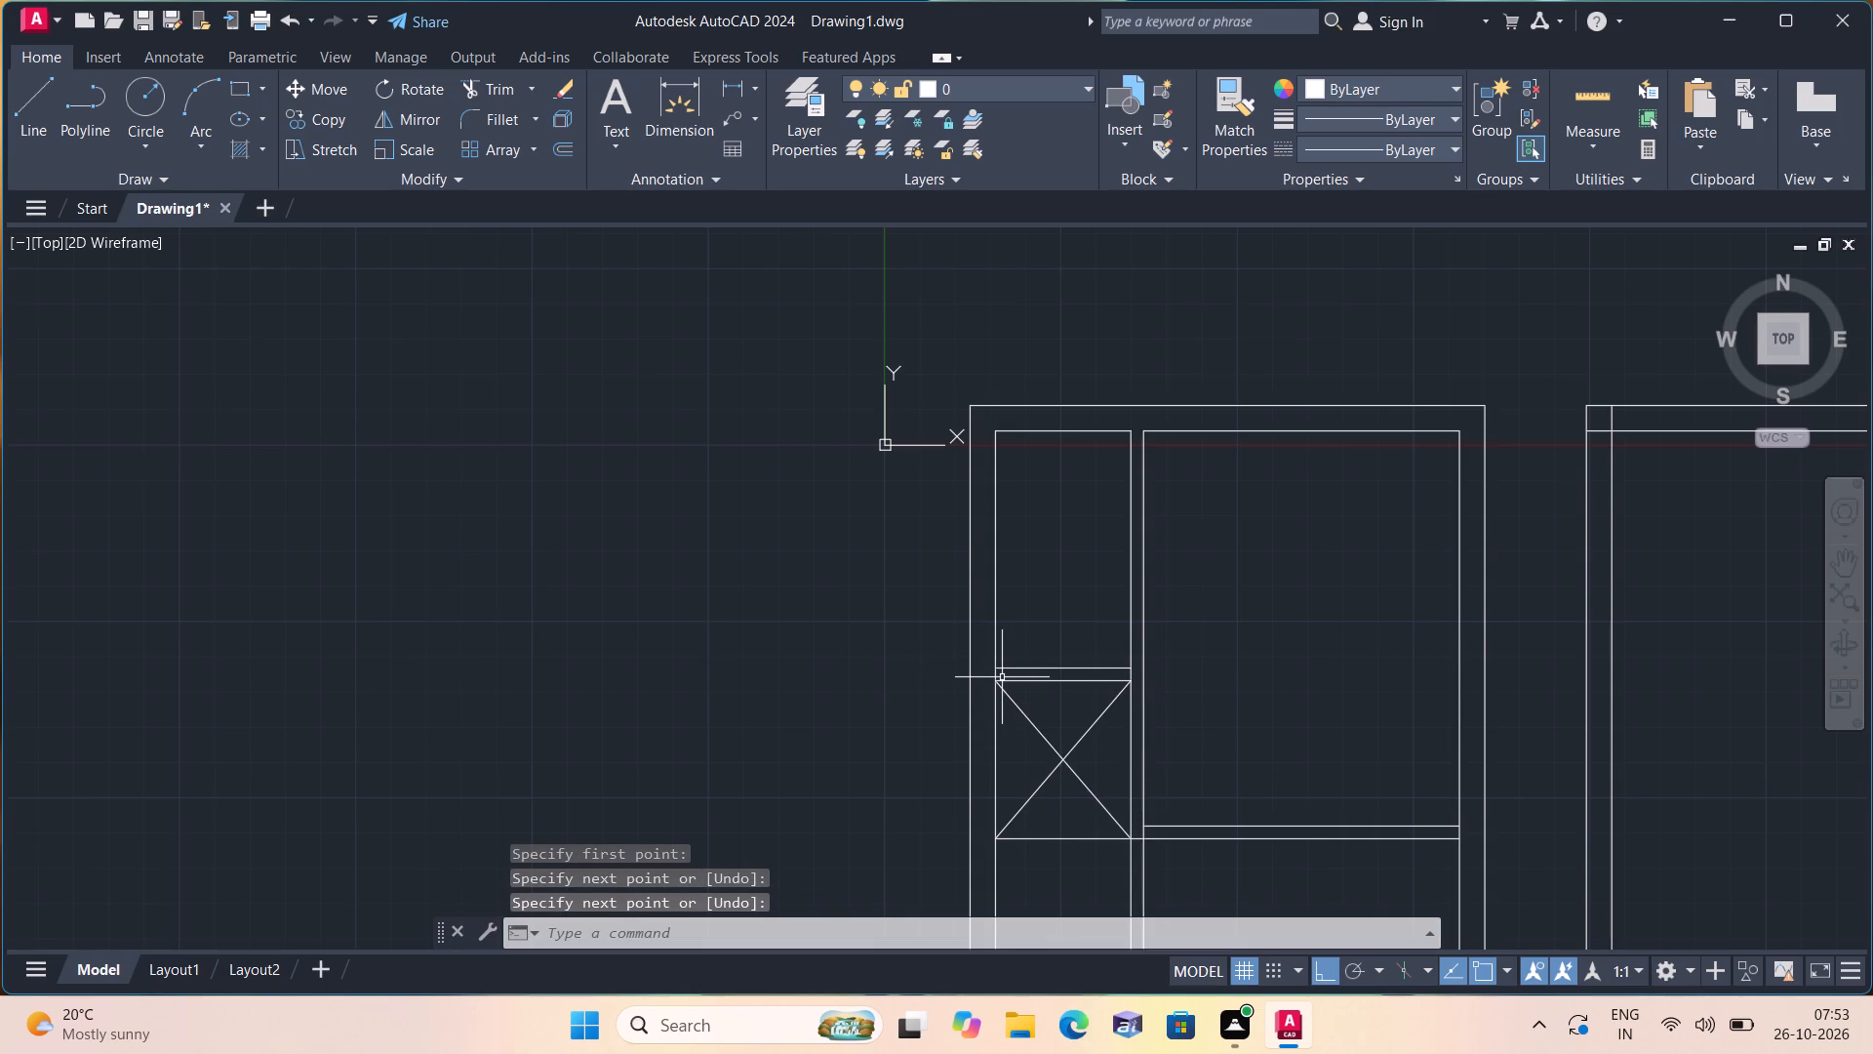
Trim both vertical partition lines below the horizontal line at the bottom of the crossed space.
text(trim)
key(space)
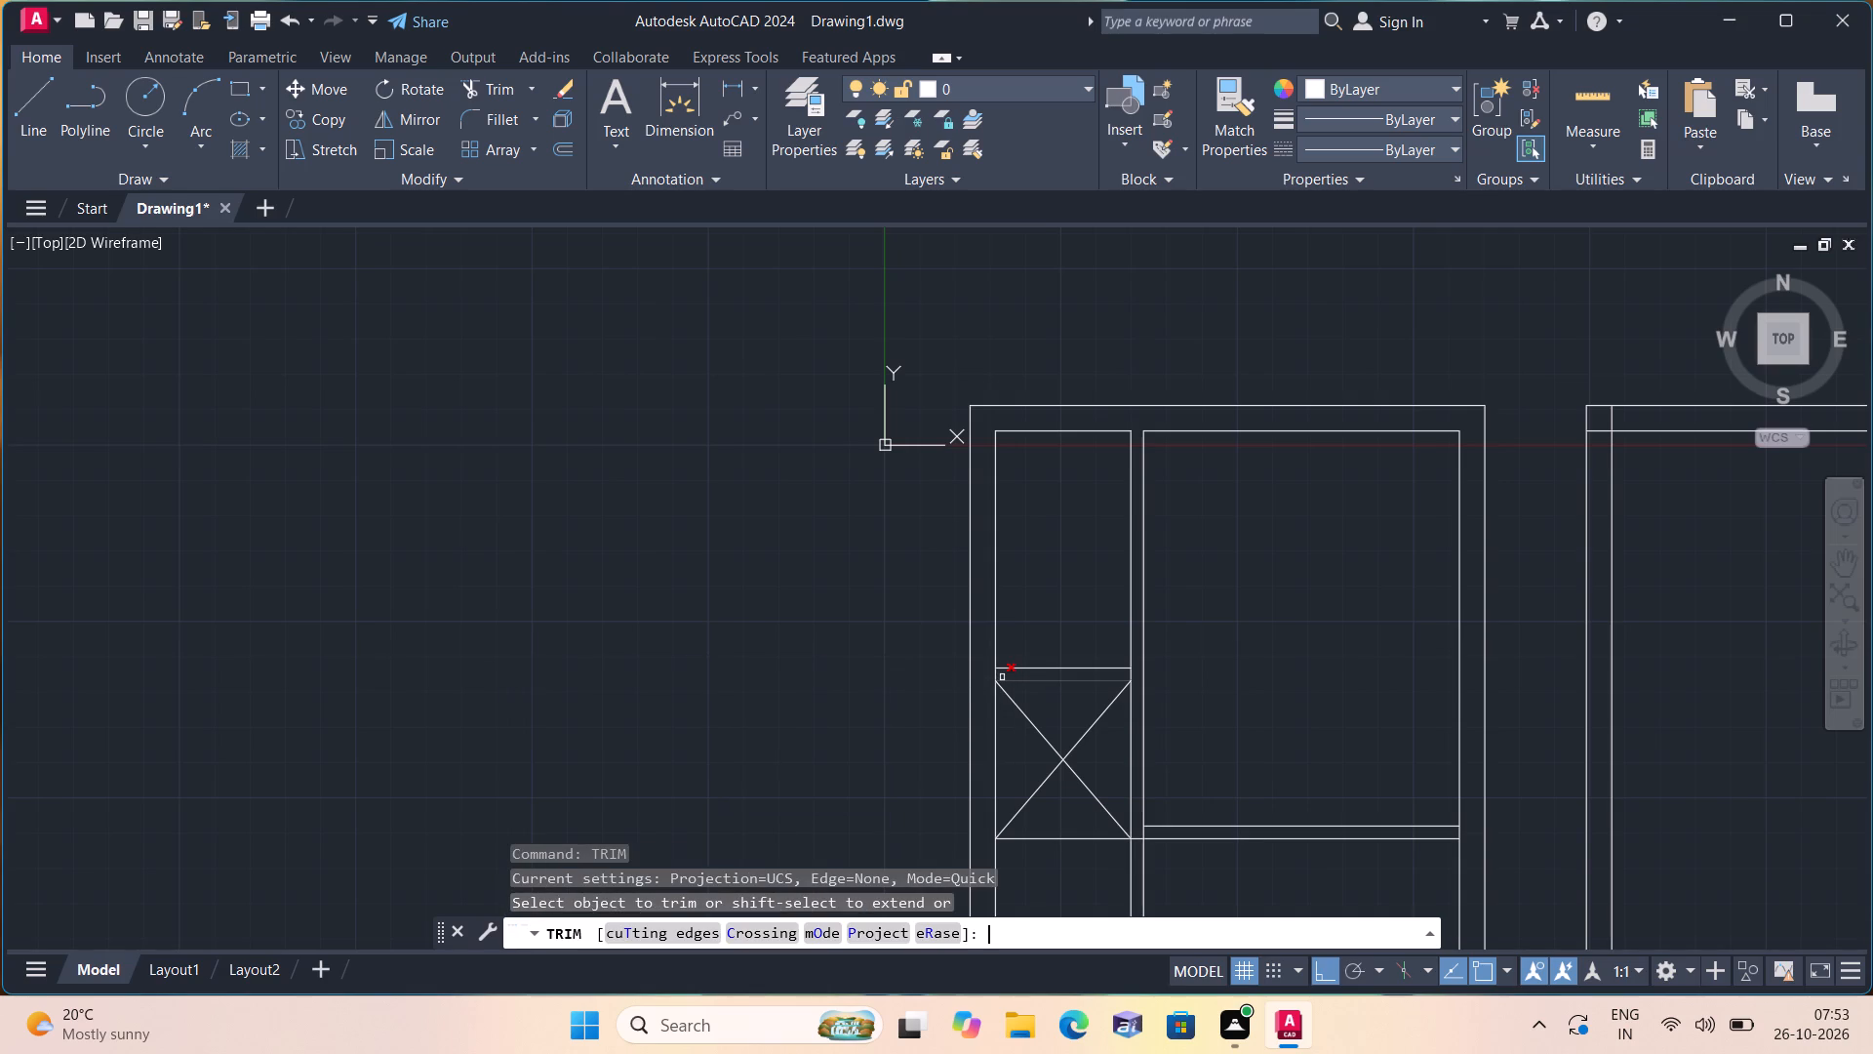
scroll(1004, 696, down, 1)
middle_drag(1136, 801, 1108, 723)
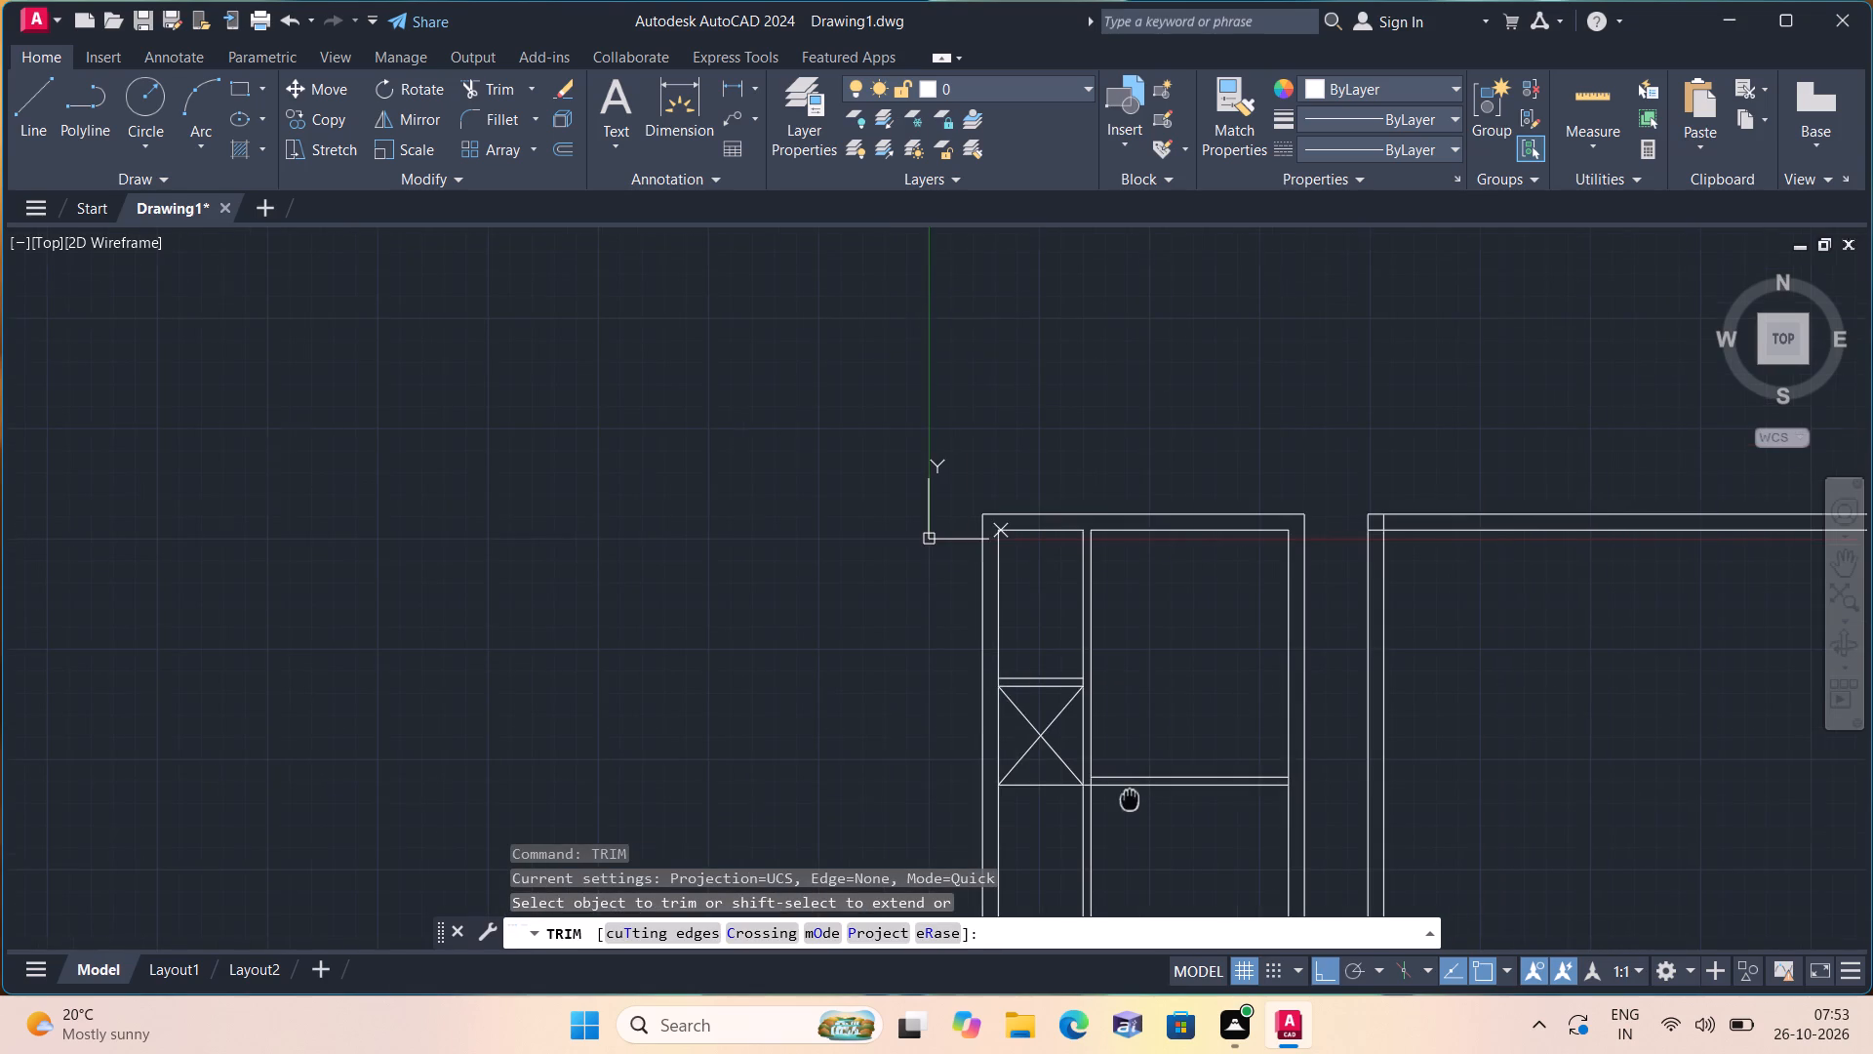
middle_drag(1108, 723, 1098, 624)
scroll(1020, 665, up, 2)
drag(1024, 632, 1159, 632)
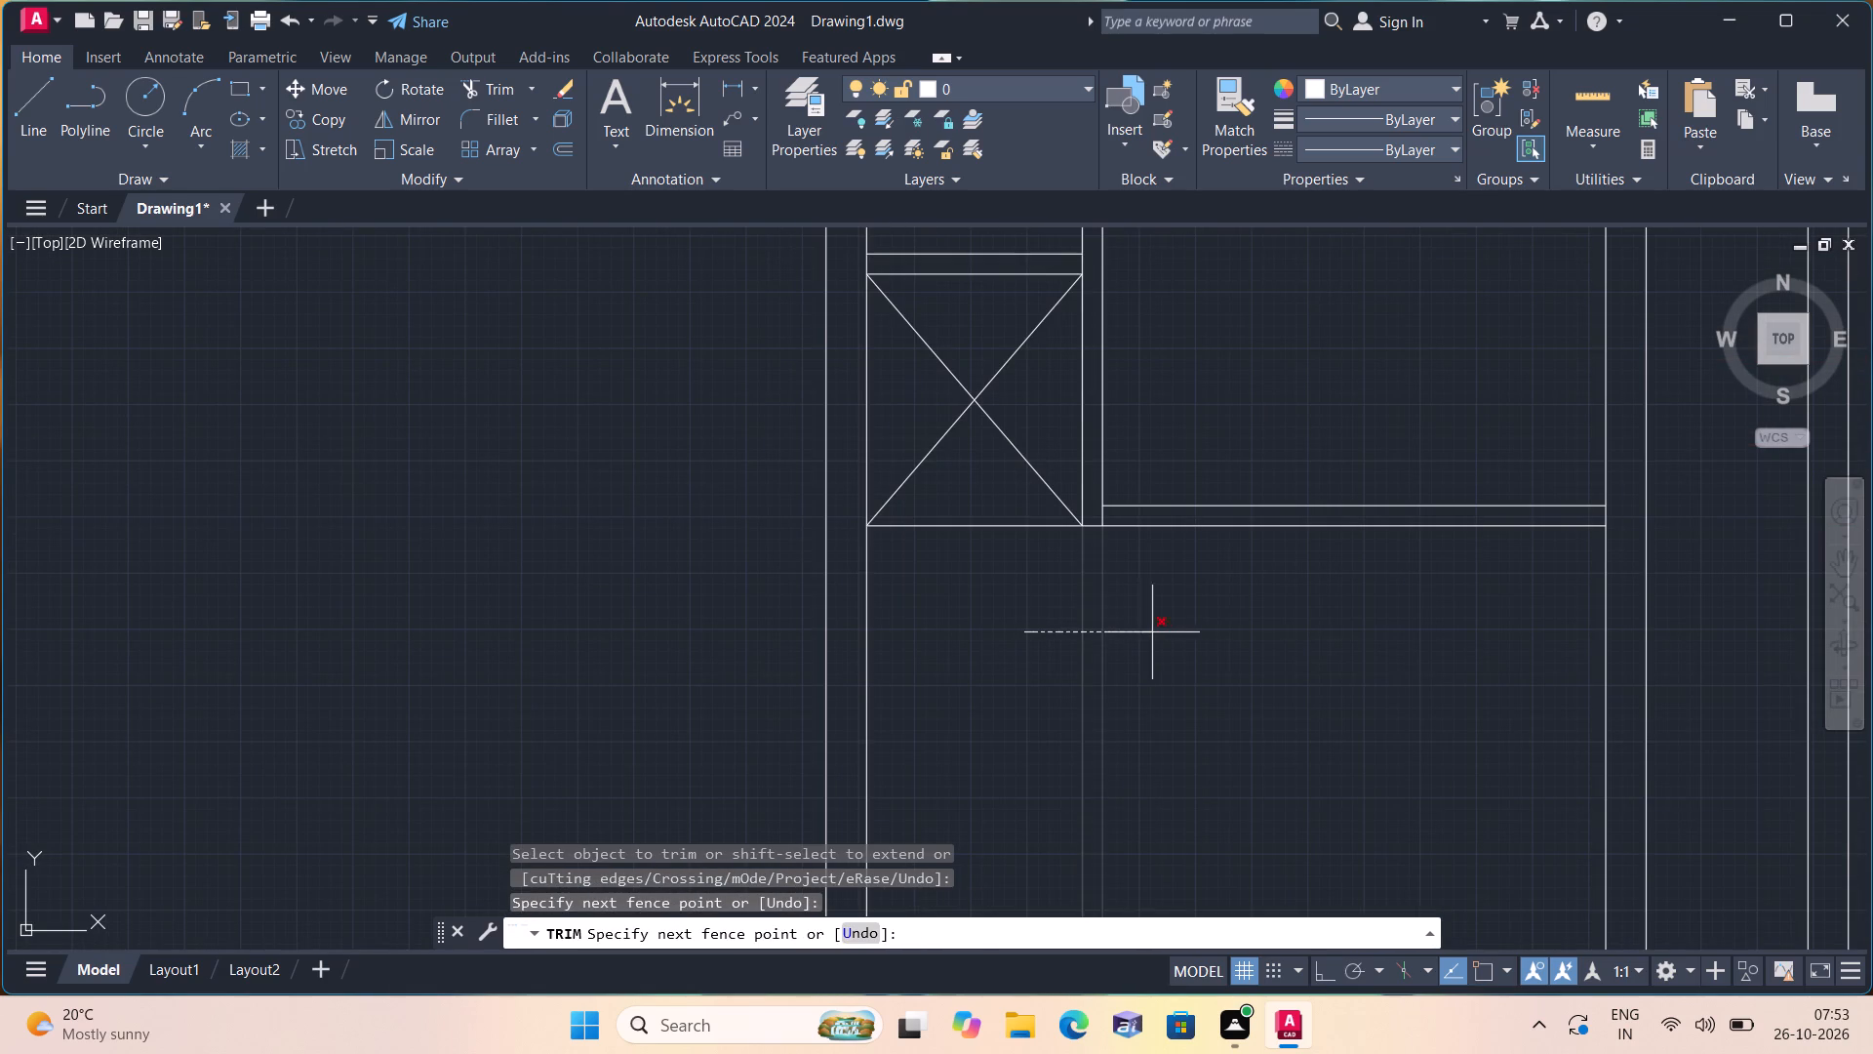
drag(1159, 632, 1160, 632)
Trim the vertical partition's line segment across the end of the narrow room's 4.5" horizontal partition.
middle_drag(1148, 652, 1071, 884)
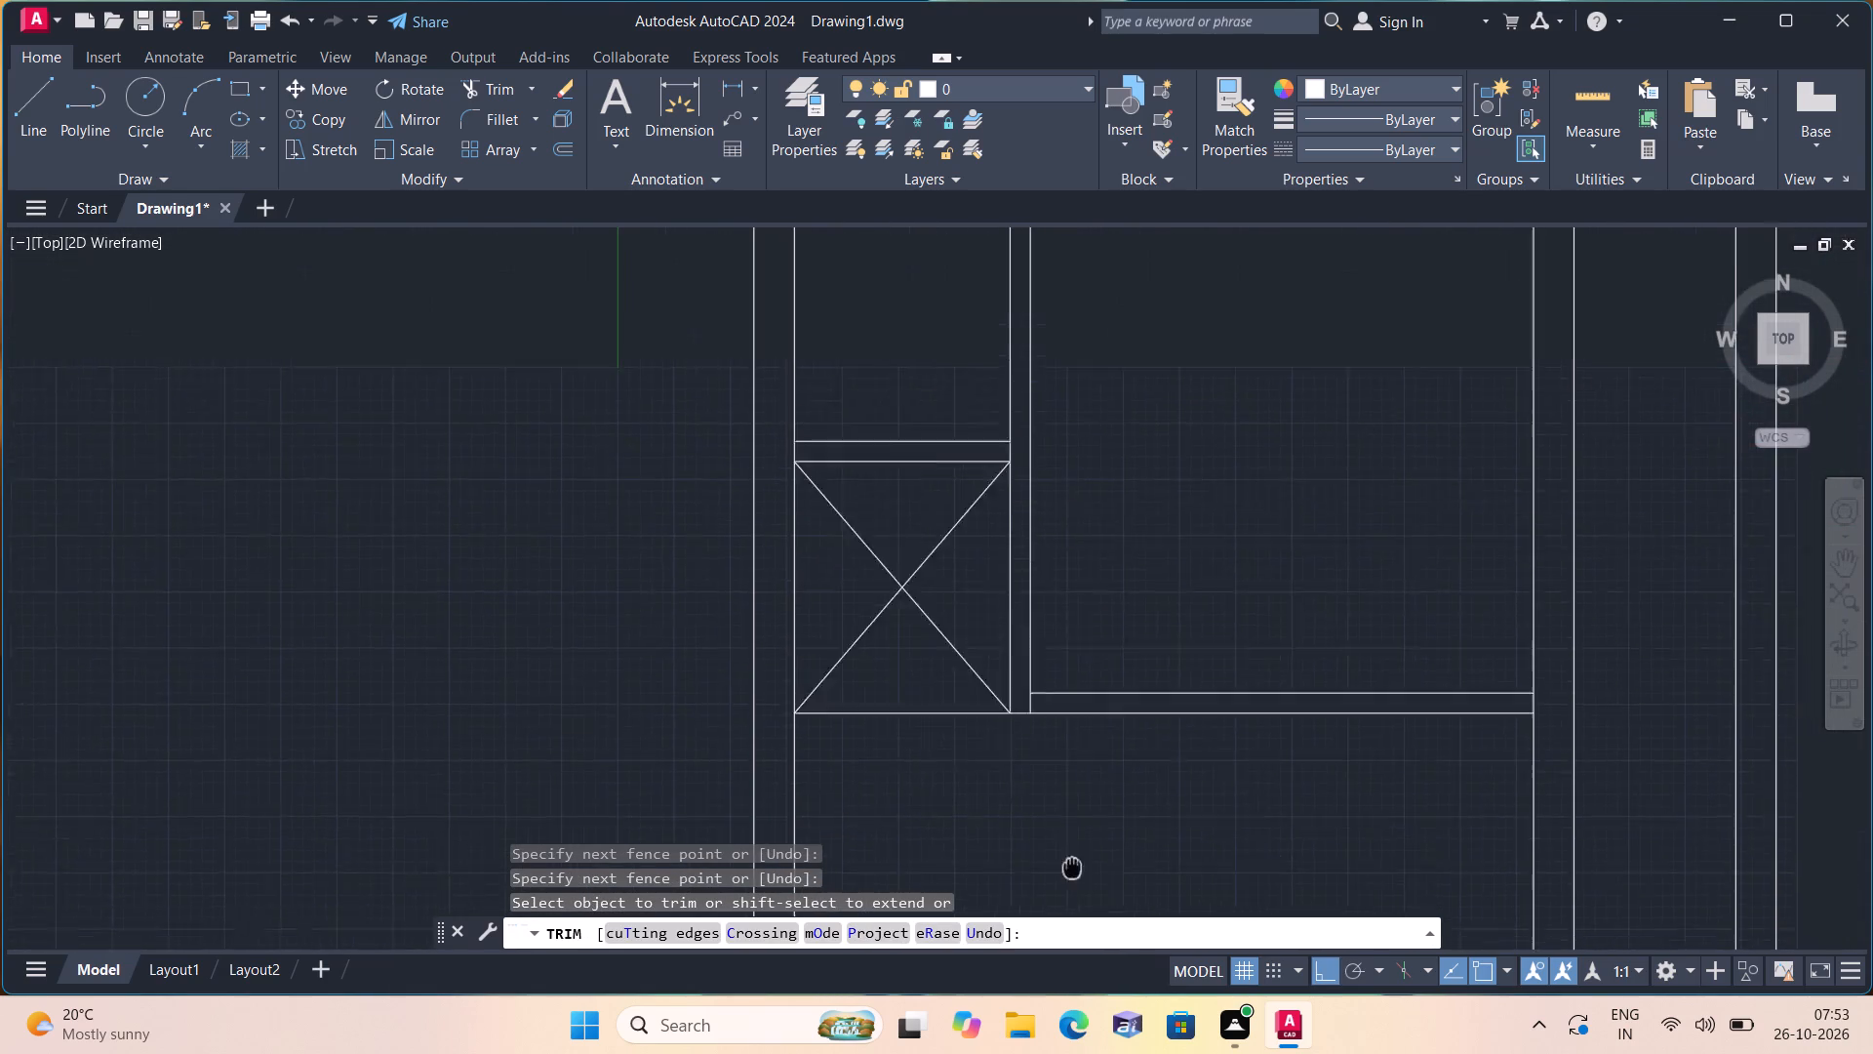
middle_drag(1071, 884, 1079, 920)
scroll(1079, 917, down, 2)
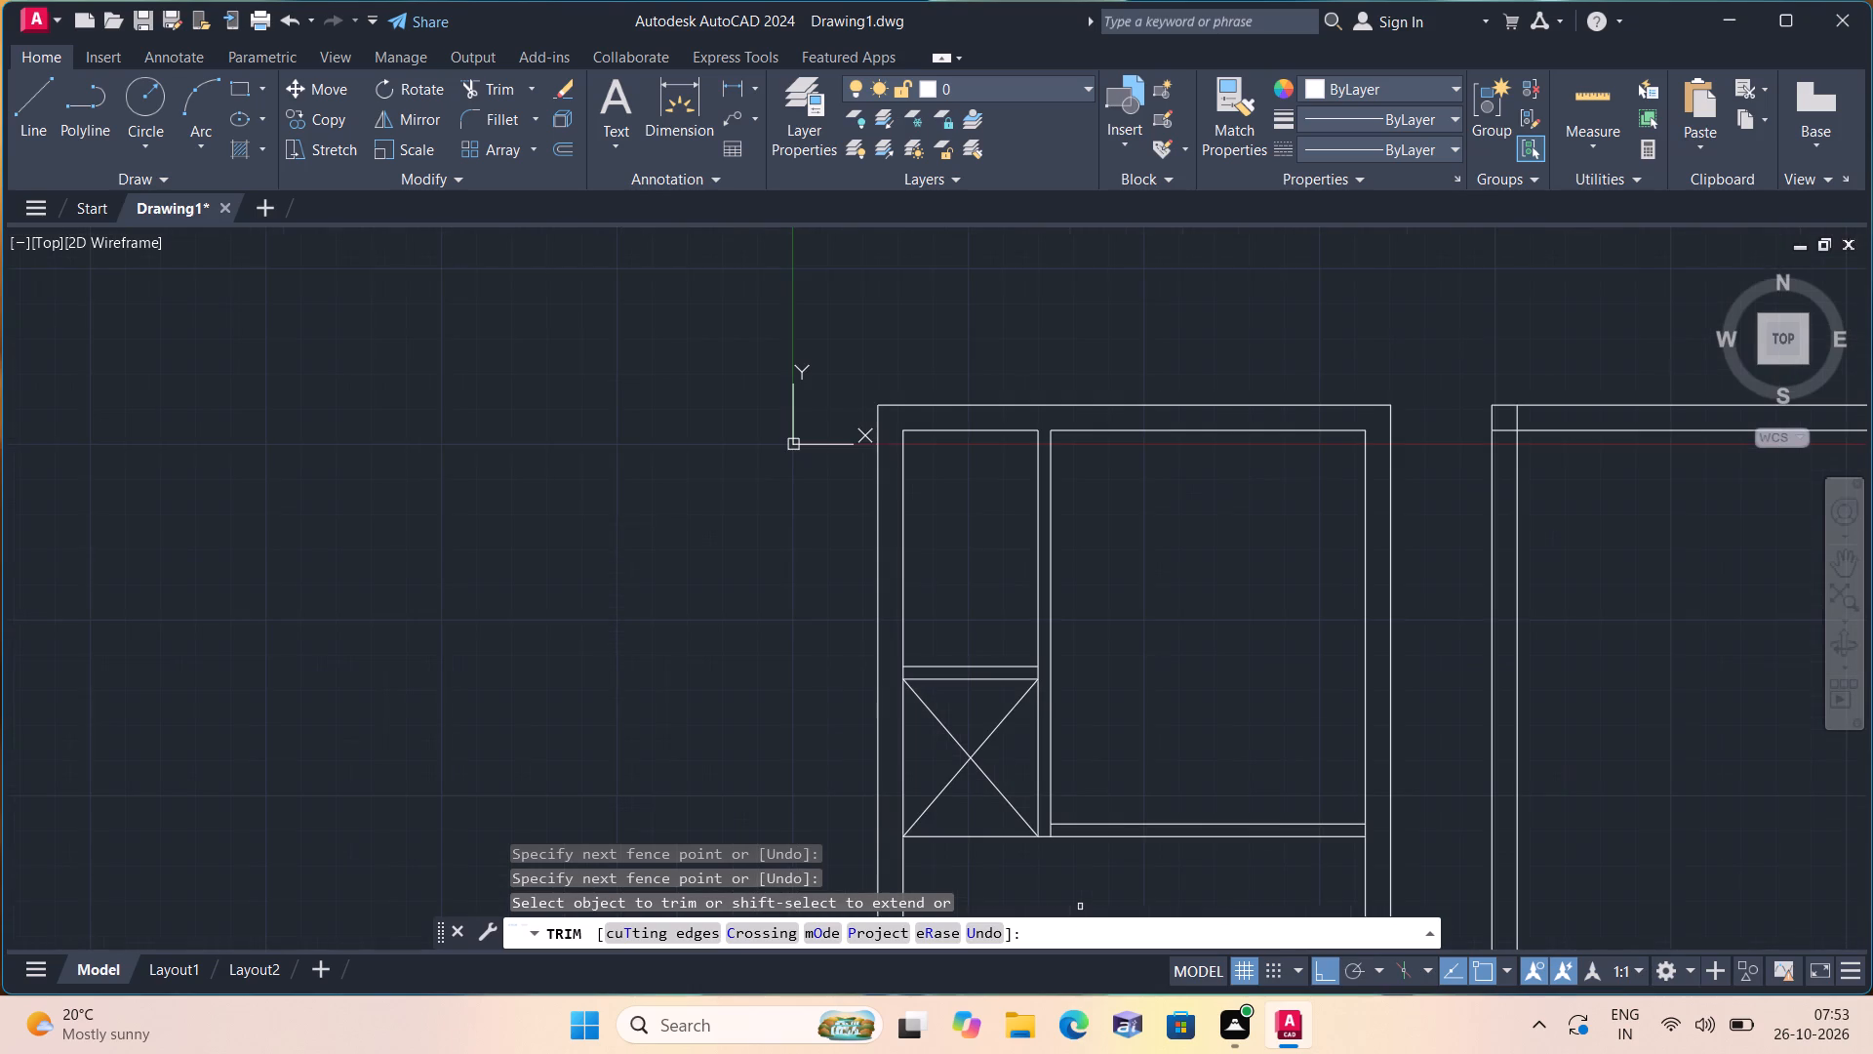
scroll(1081, 904, down, 1)
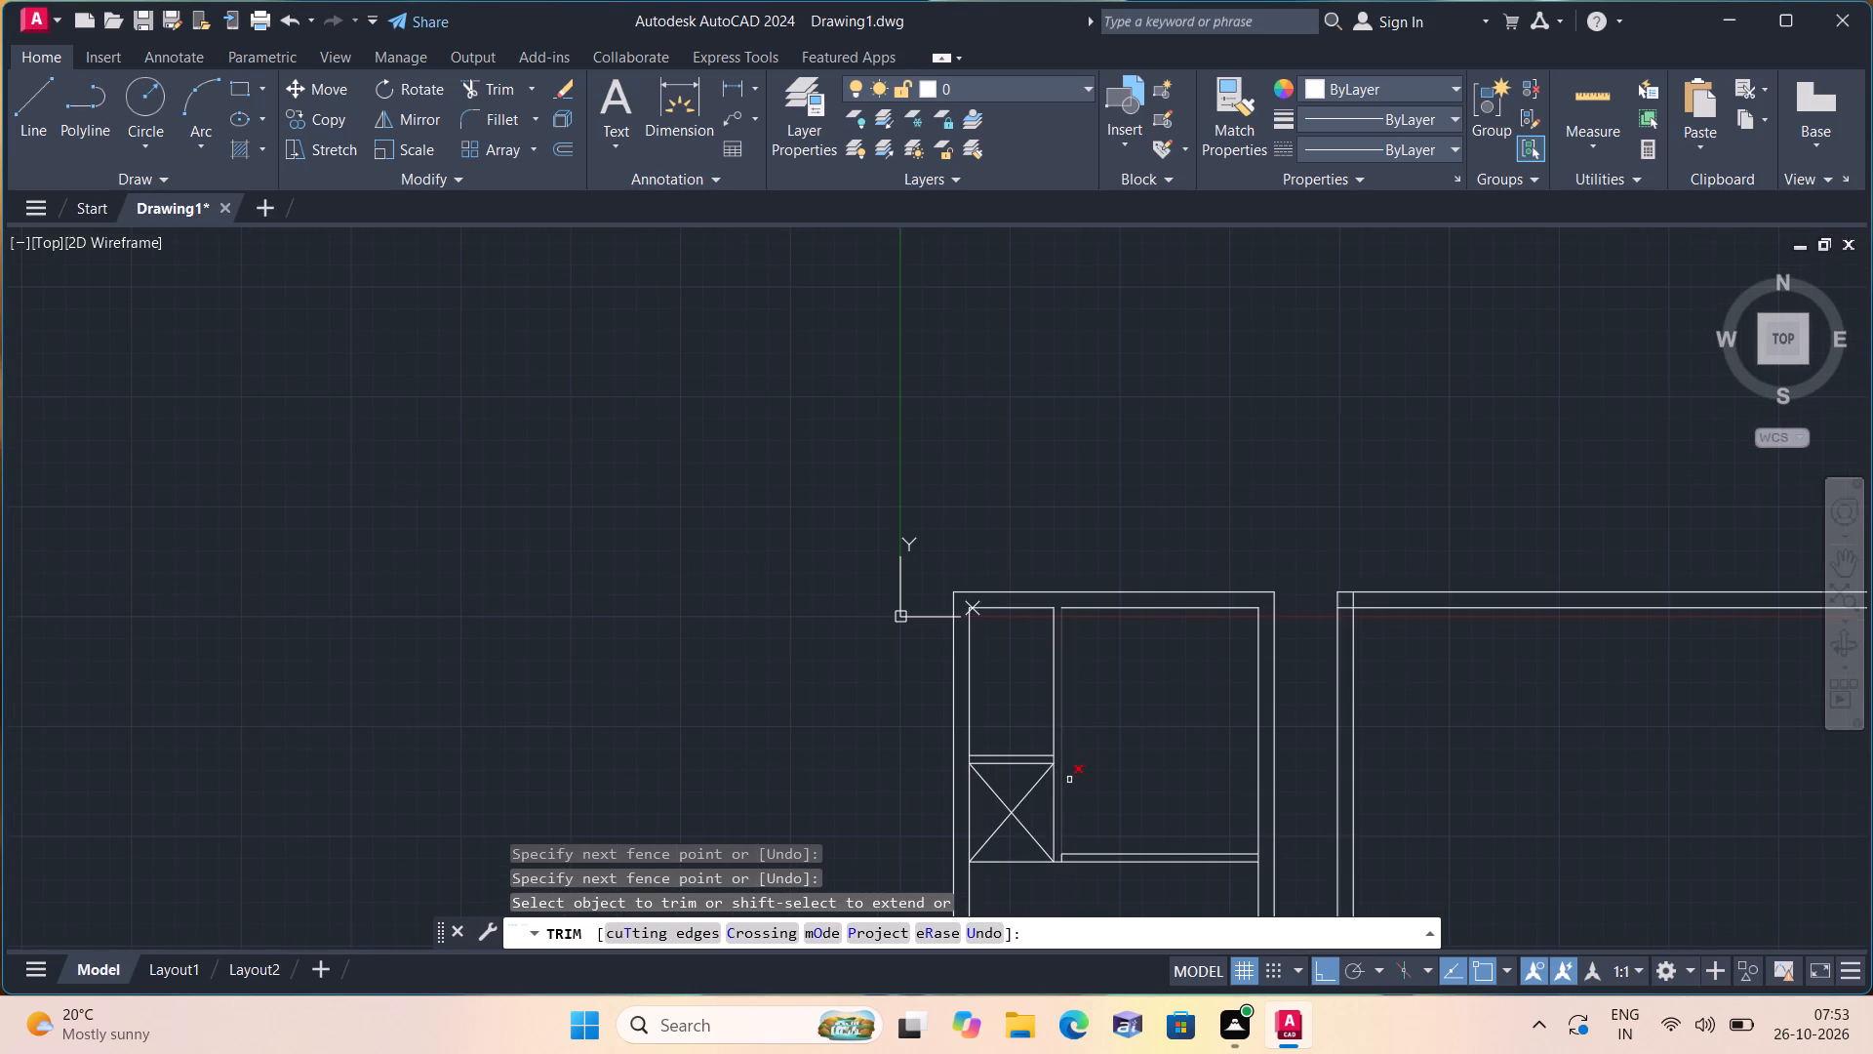
scroll(1073, 765, up, 5)
click(851, 715)
scroll(857, 716, down, 2)
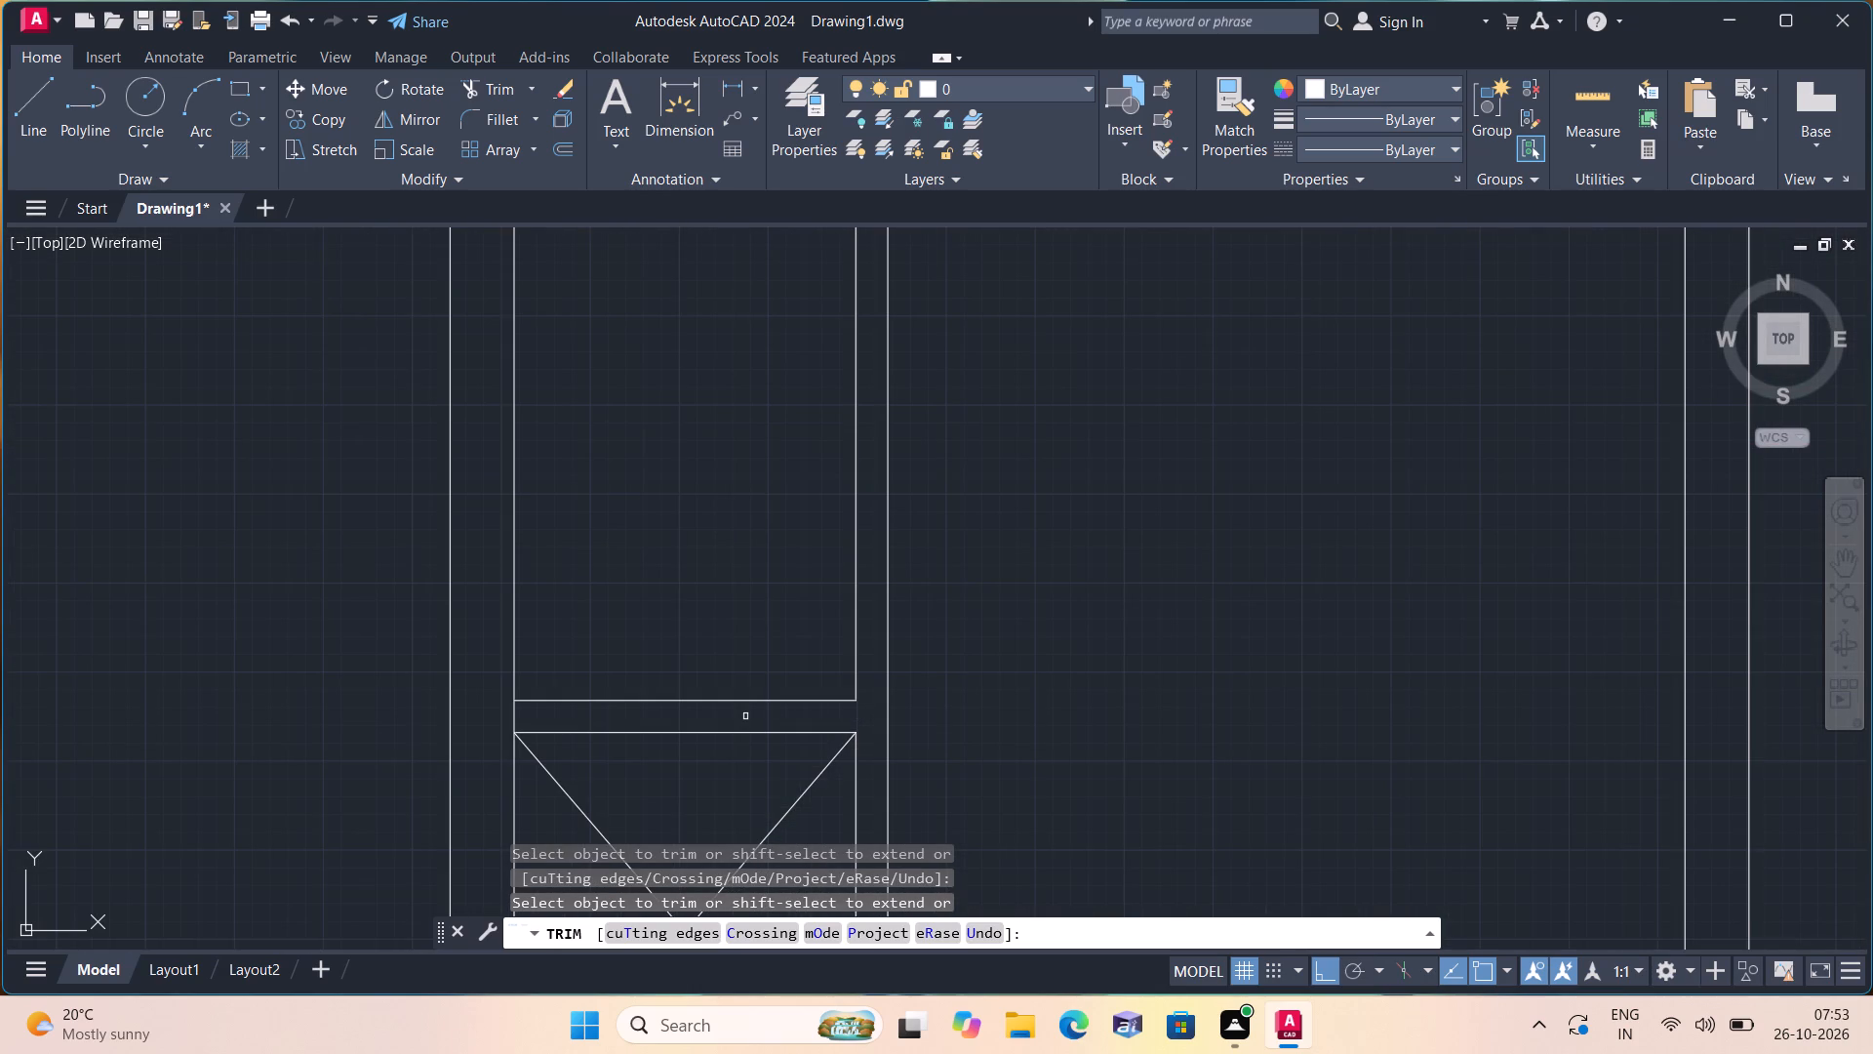
Trim the vertical partition's line segment across the end of the wider room's lower horizontal partition.
middle_drag(747, 714, 939, 584)
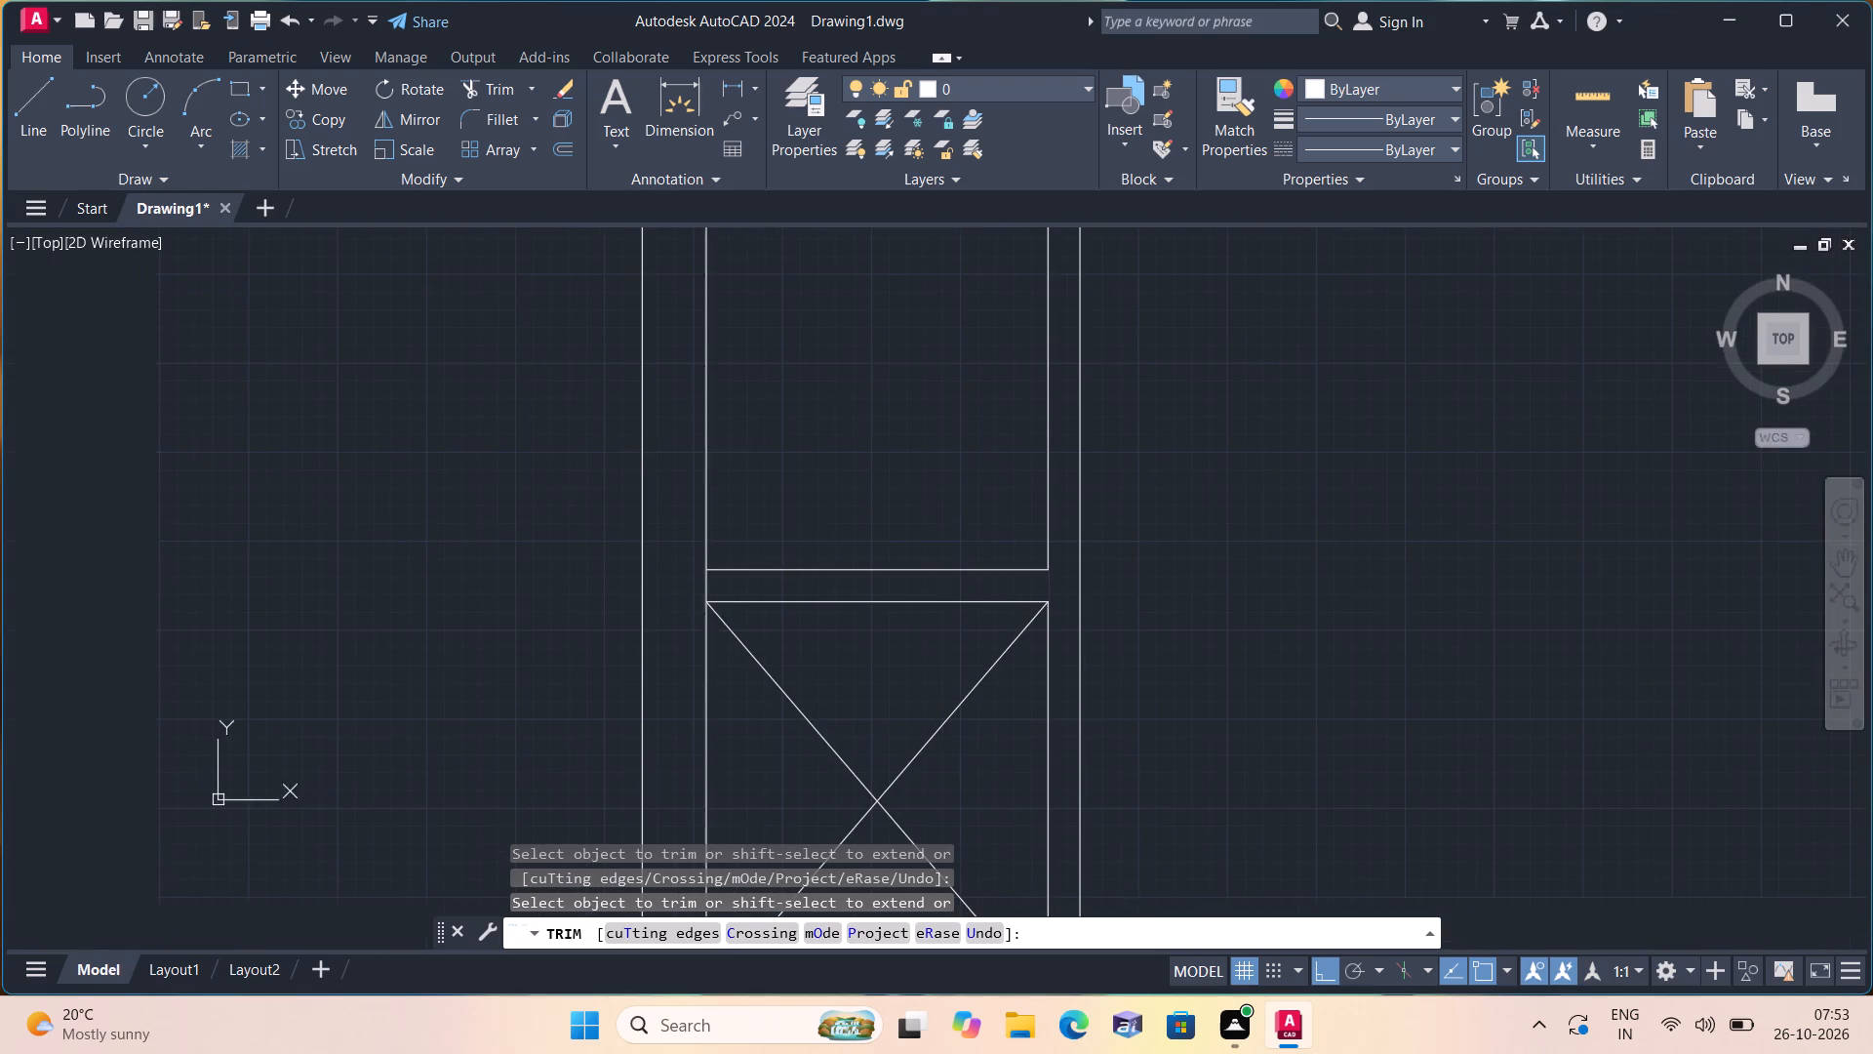
middle_drag(1191, 734, 1120, 482)
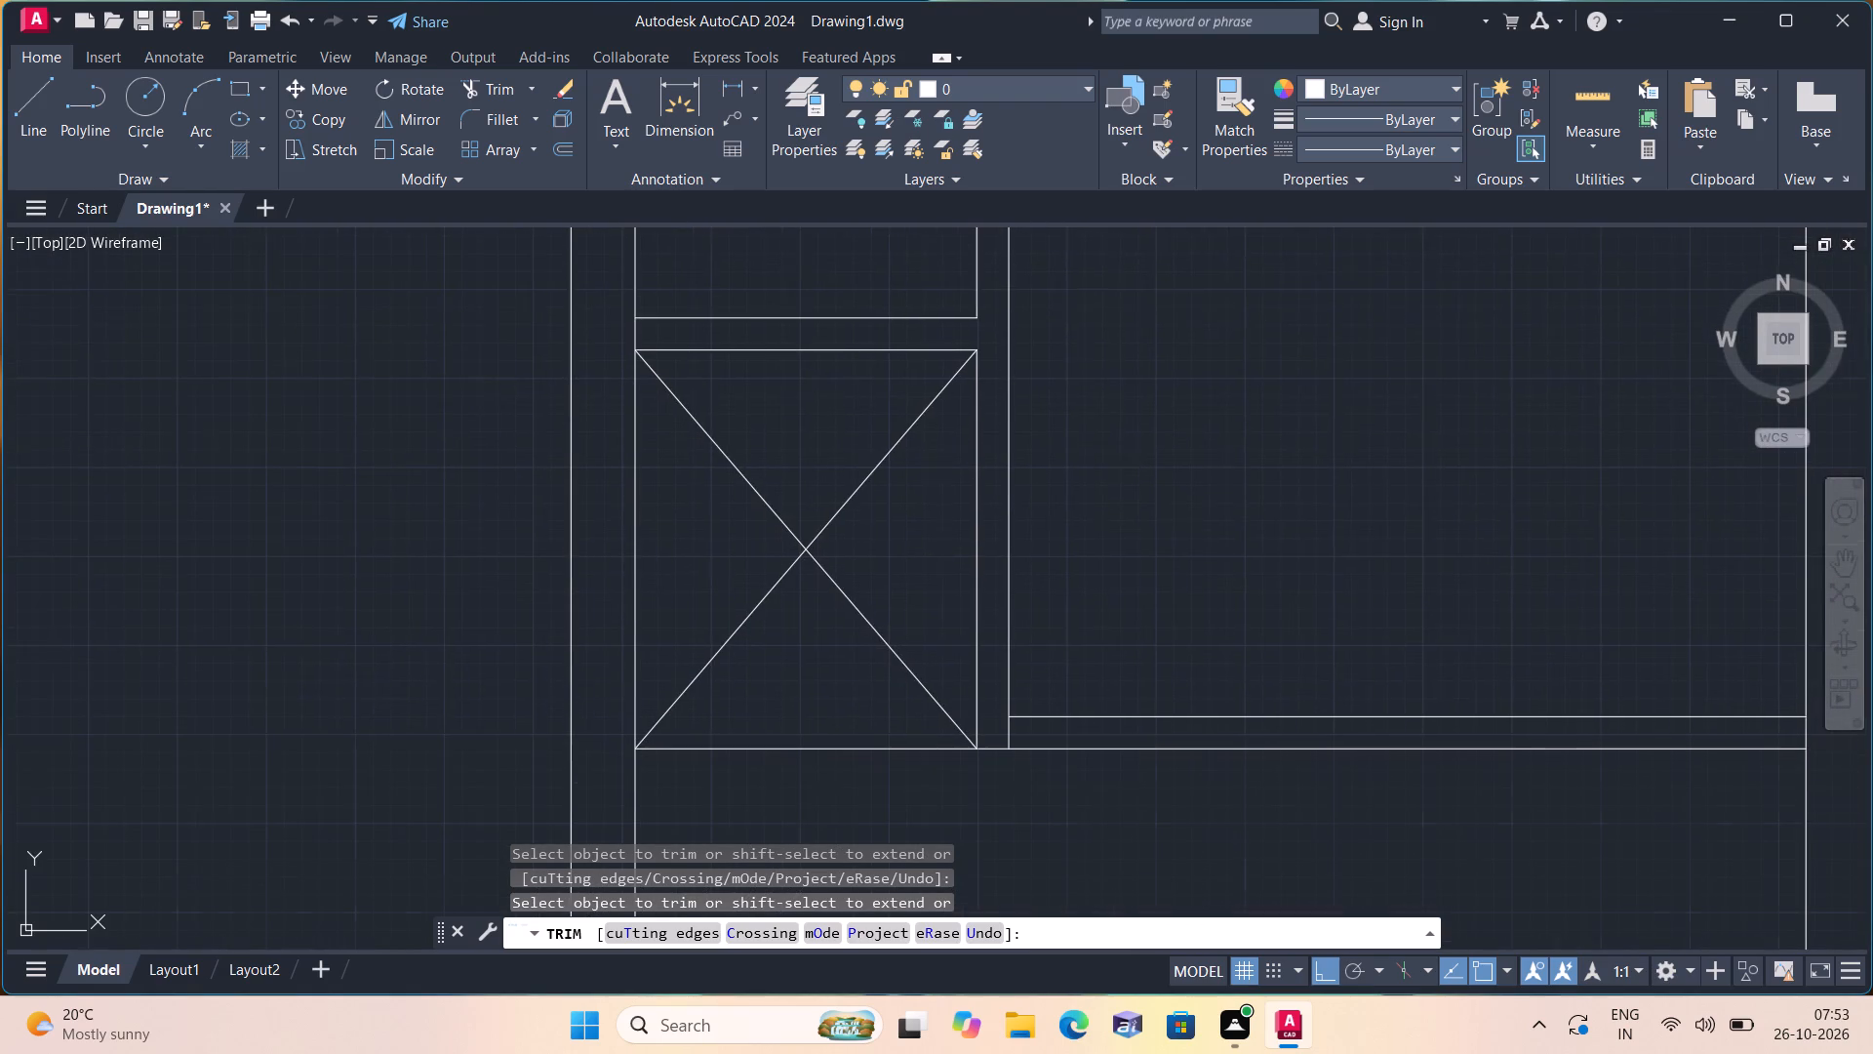
scroll(1004, 729, up, 1)
drag(1003, 735, 1004, 735)
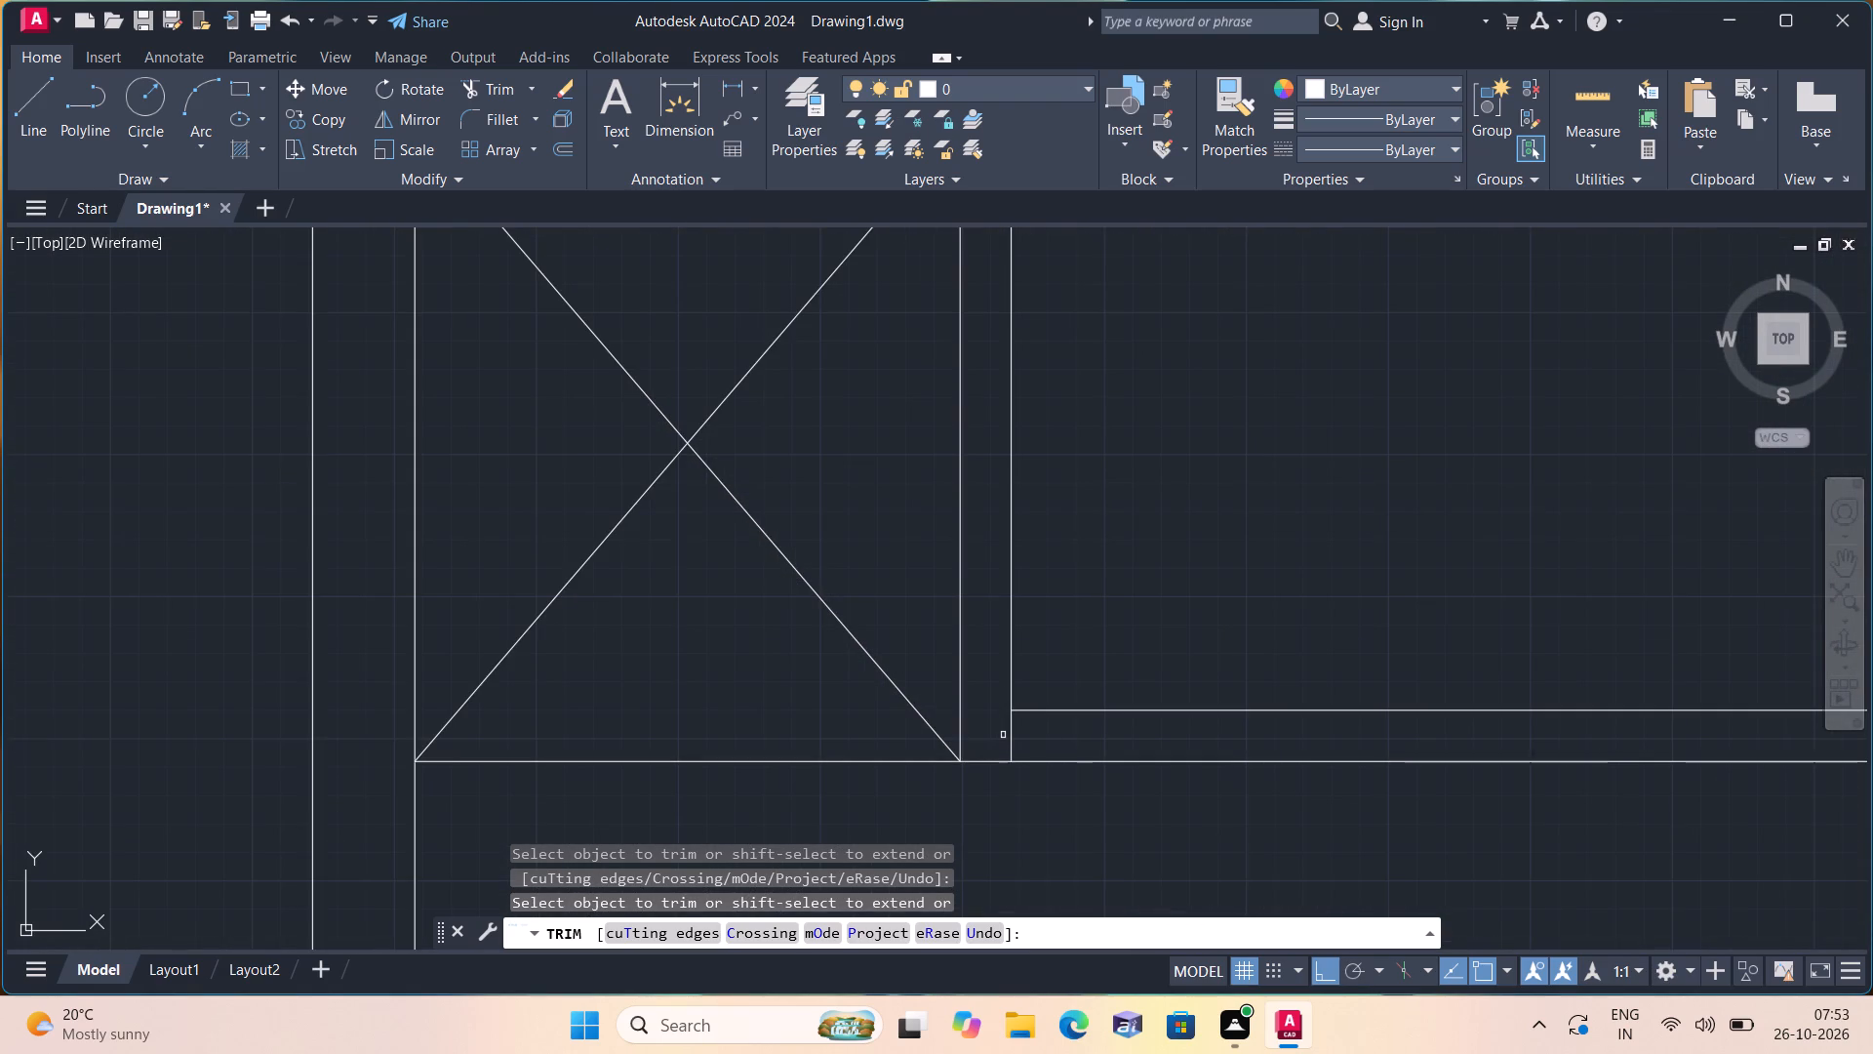
drag(1004, 735, 1051, 745)
click(1059, 745)
scroll(1065, 743, down, 1)
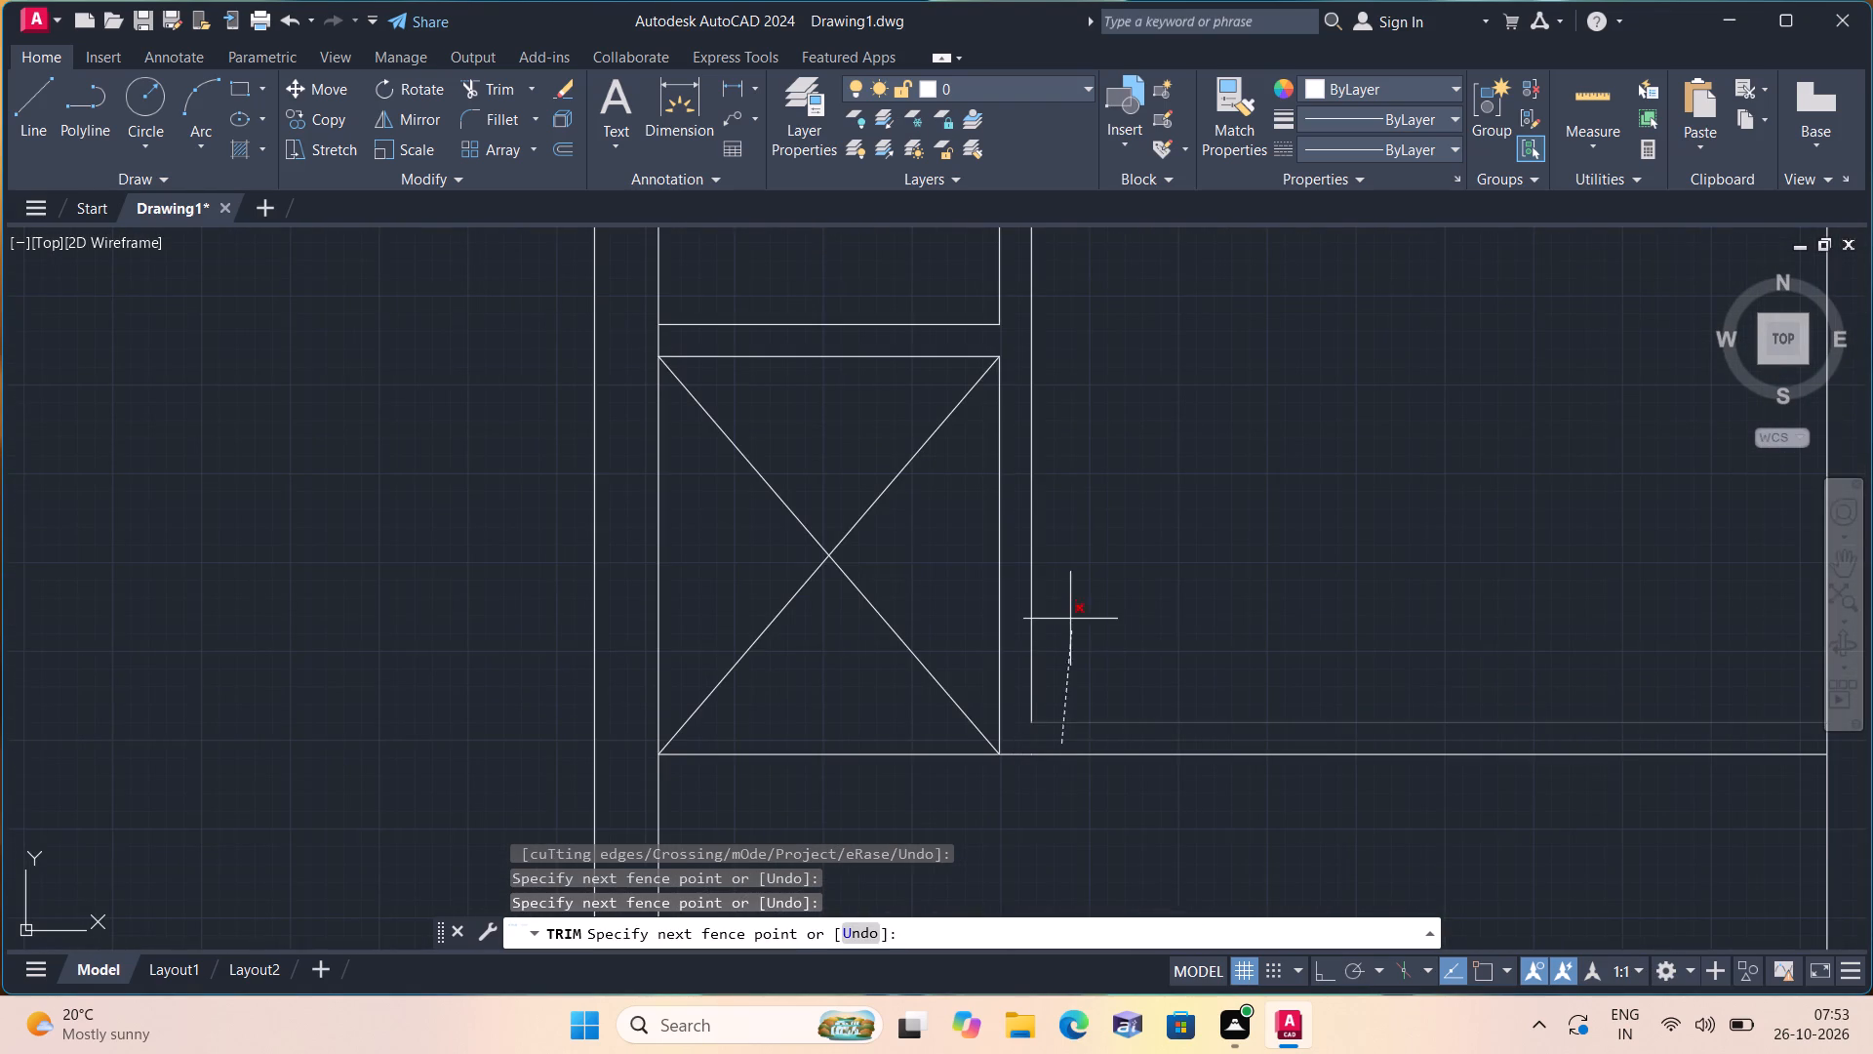
middle_drag(1064, 610, 1068, 670)
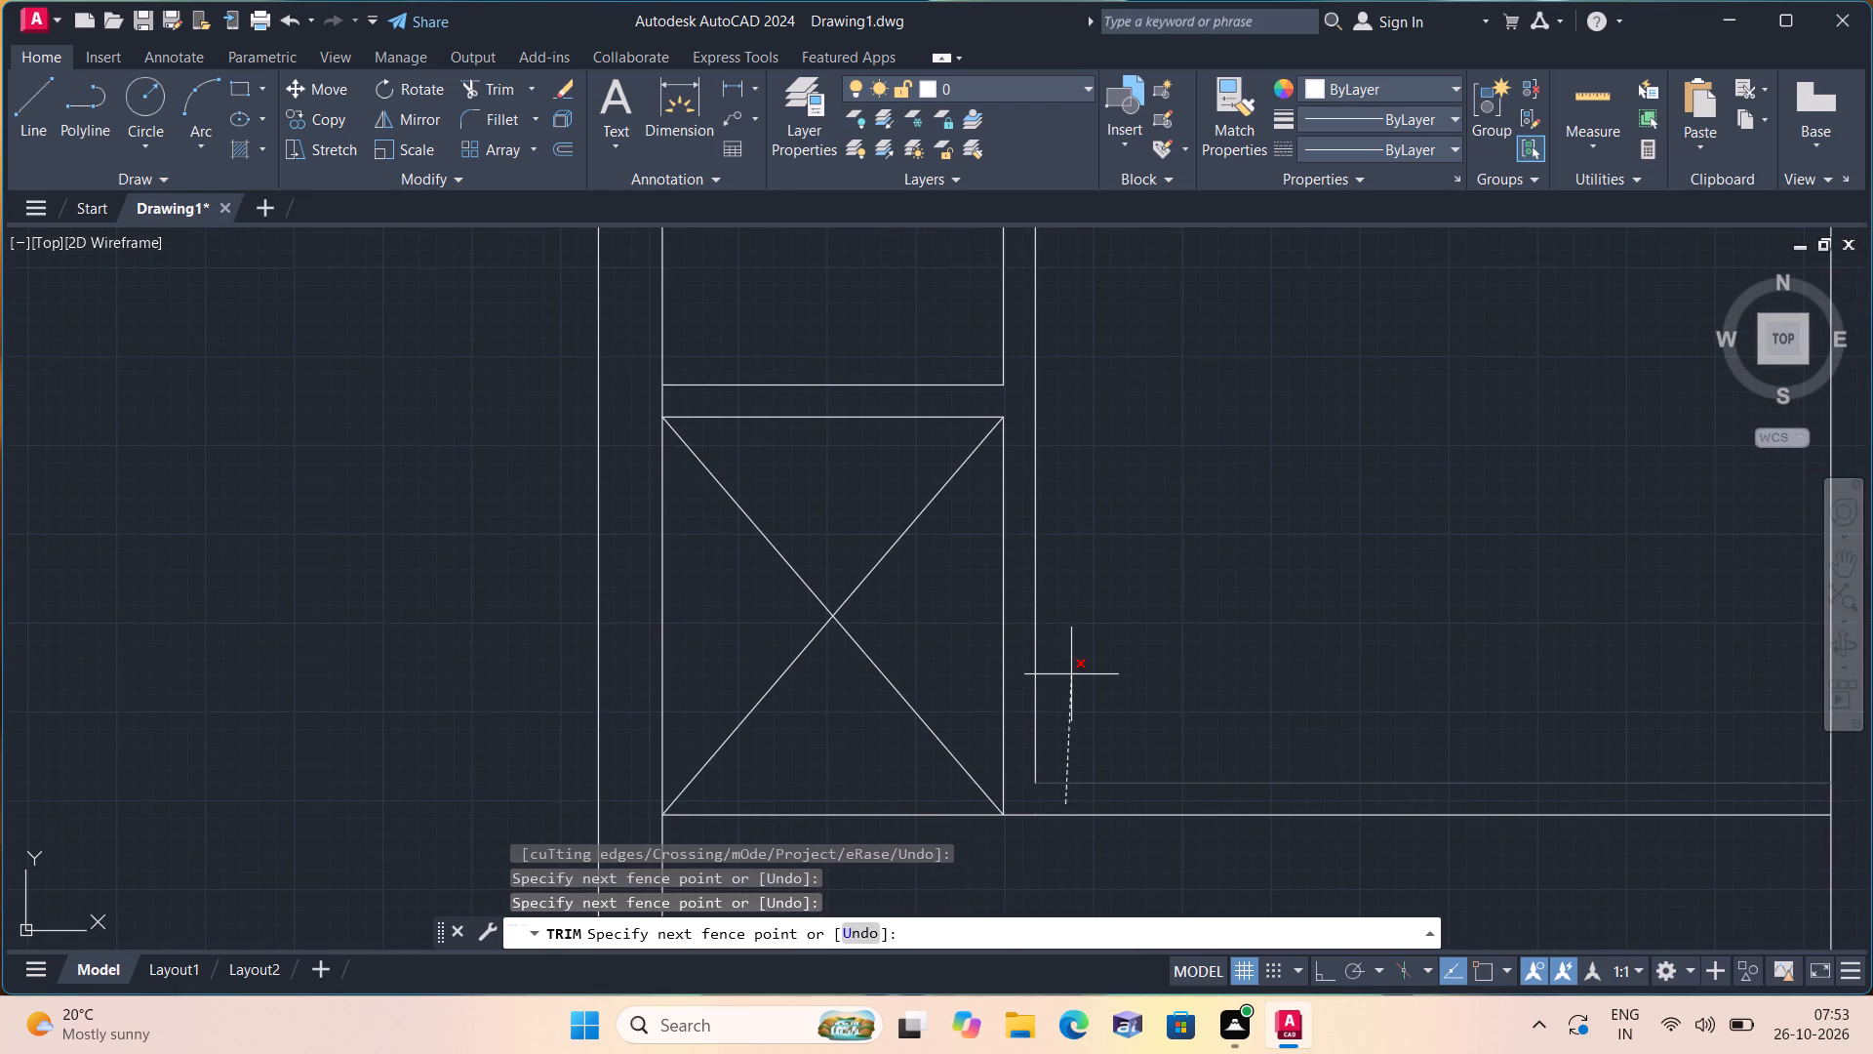
scroll(1020, 796, up, 1)
click(1020, 787)
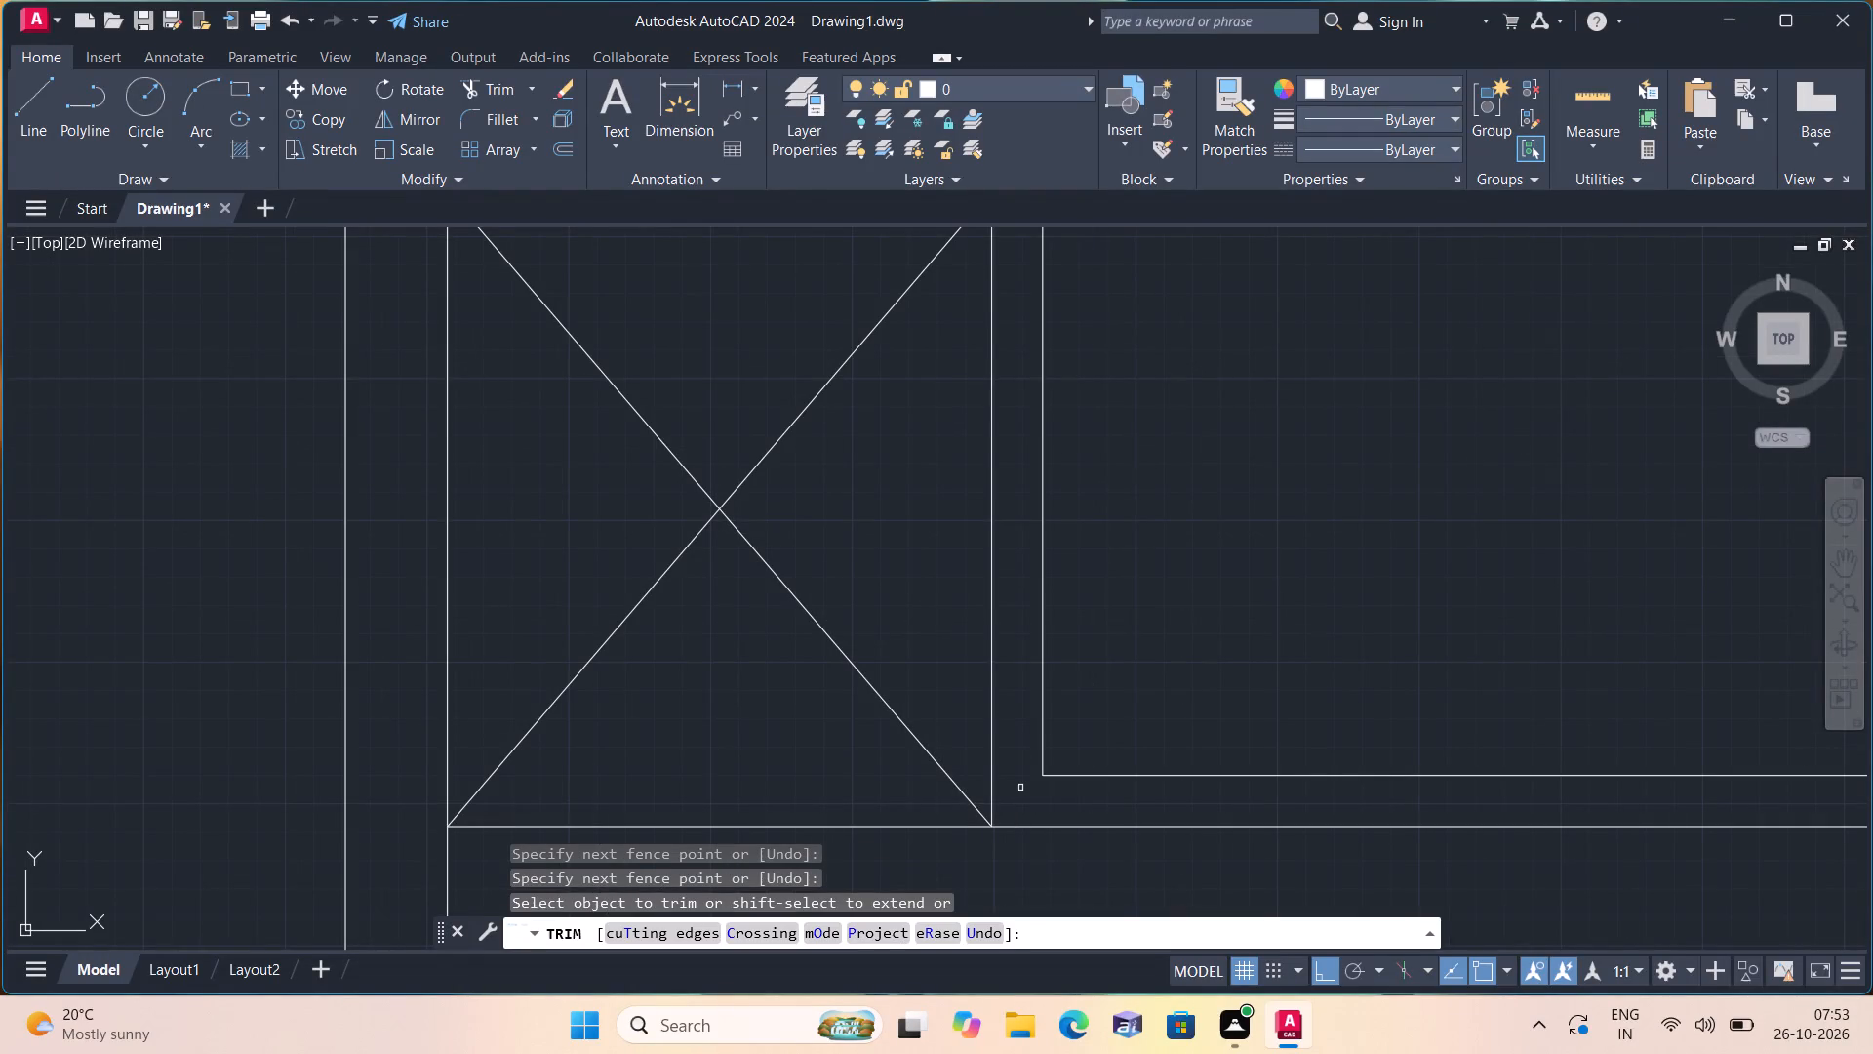
key(space)
Draw a short horizontal line from the wider room's lower inner corner across the vertical partition to the crossed shaft's side.
text(l)
key(space)
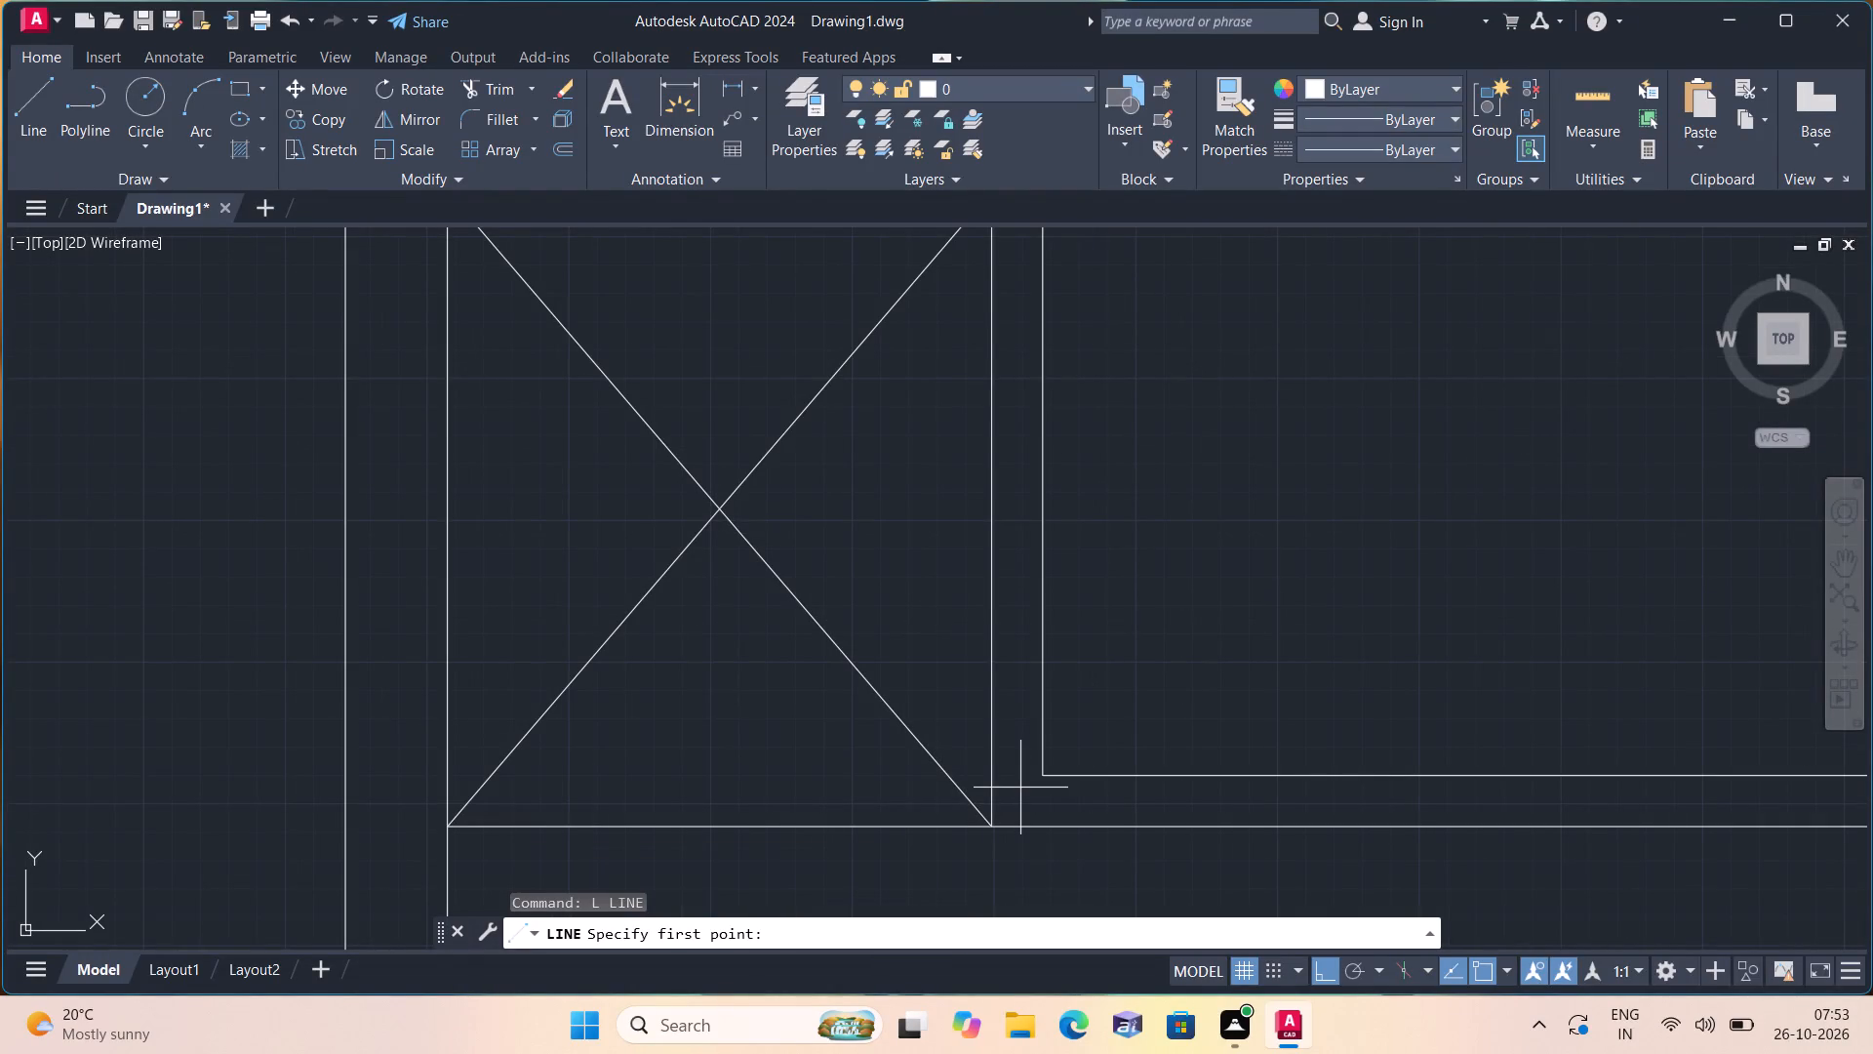
click(1042, 771)
click(994, 777)
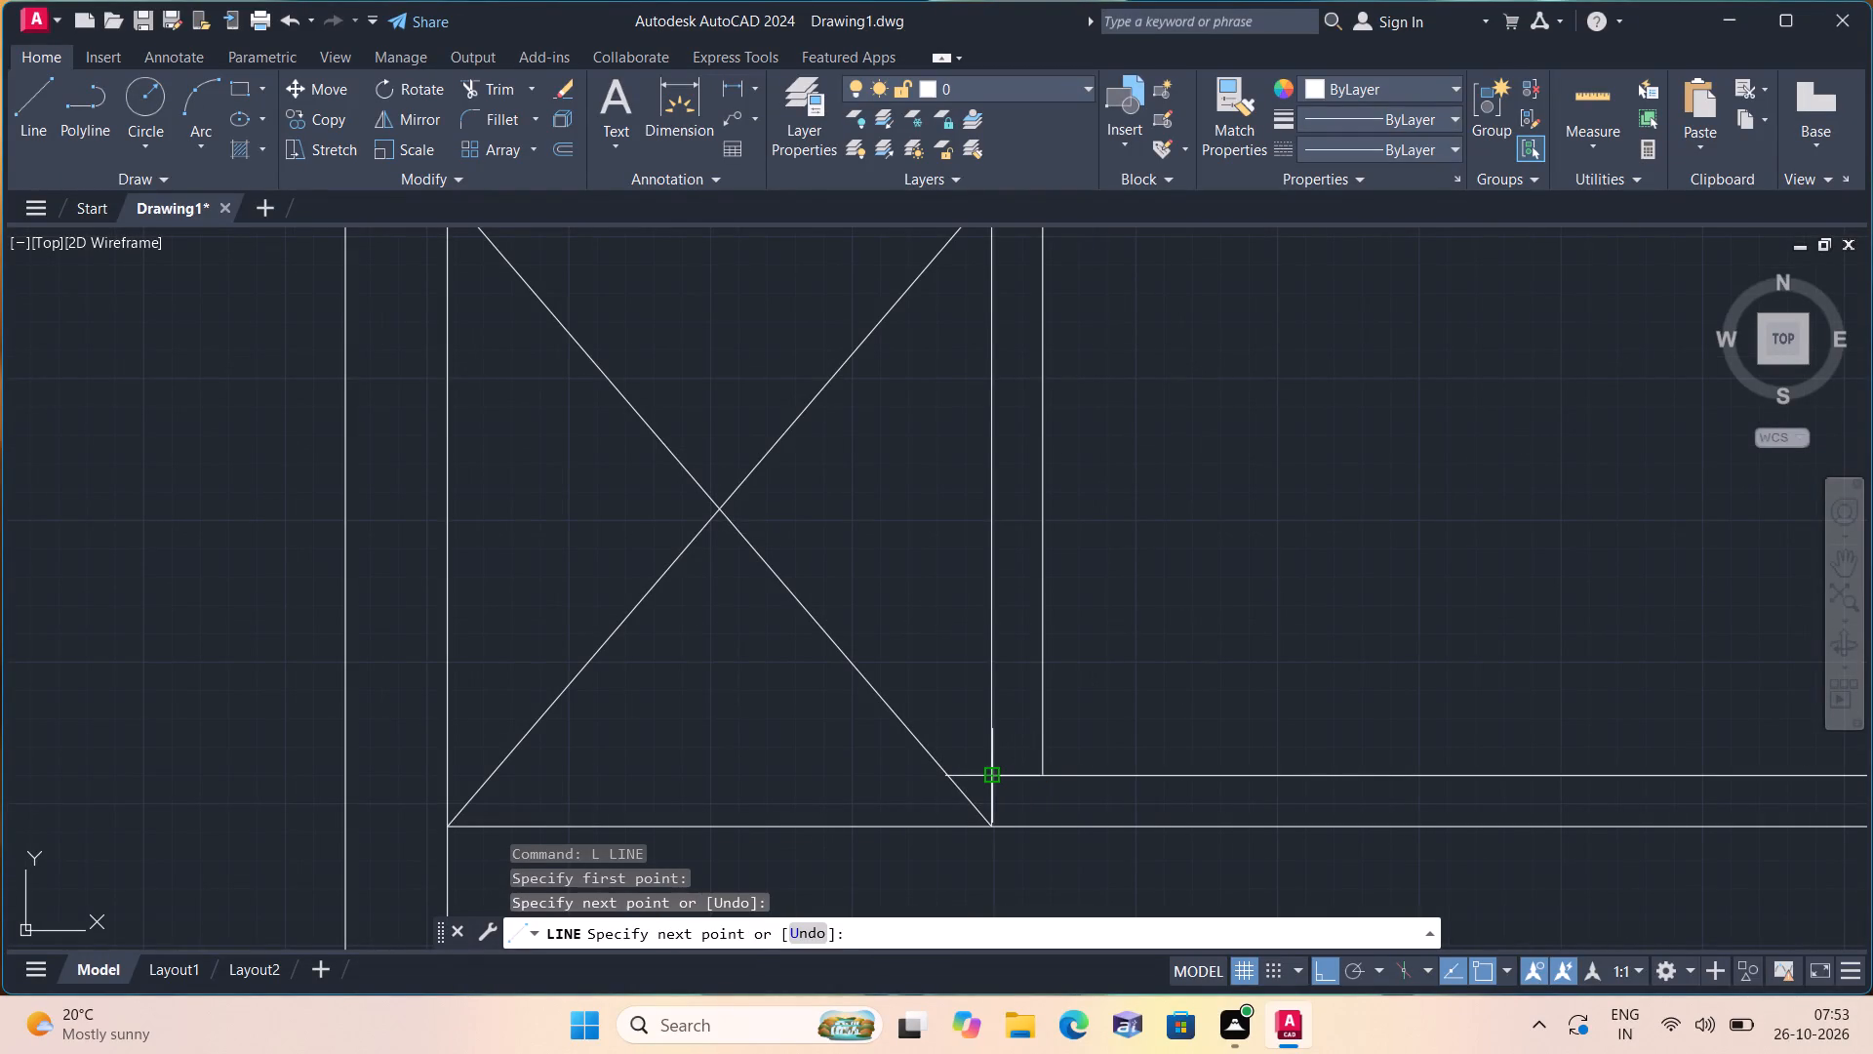
key(space)
Draw a line from the short line's midpoint up the partition to the shaft's top level, and across to the shaft's upper corner.
key(space)
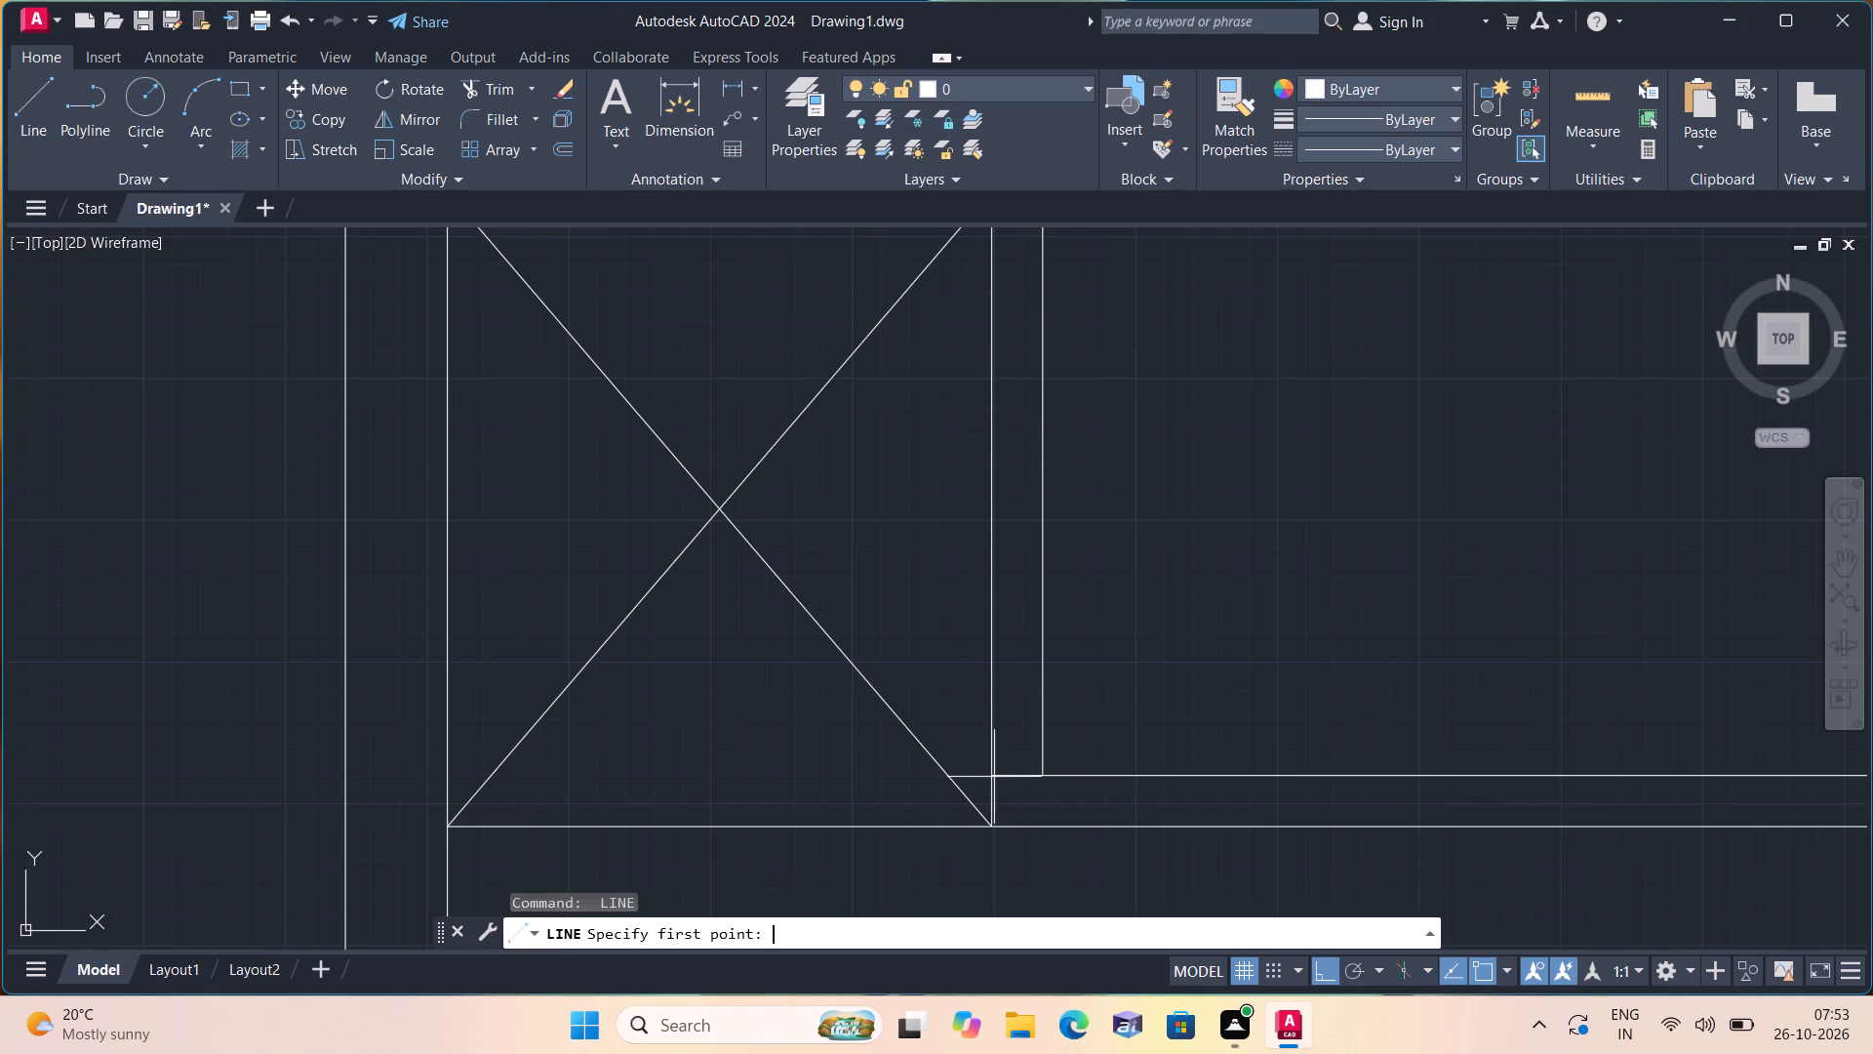
scroll(969, 750, up, 2)
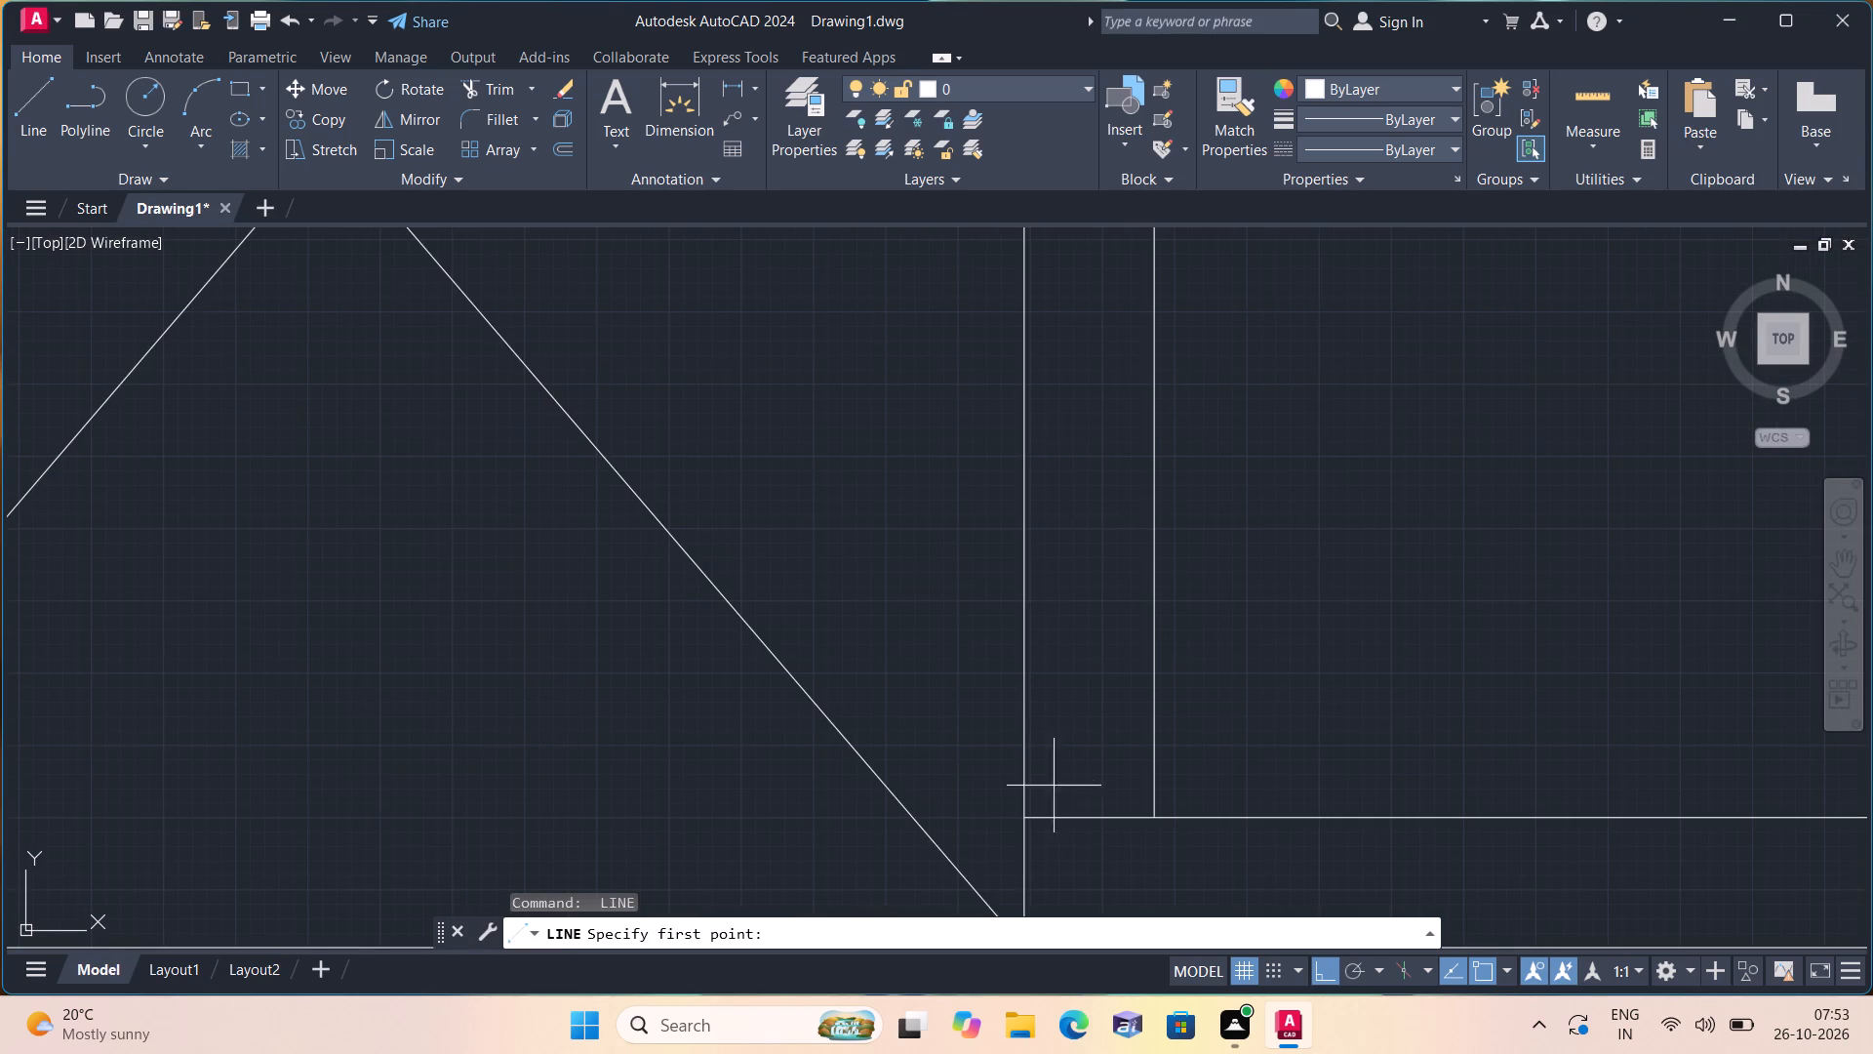
click(1094, 814)
scroll(1075, 703, down, 3)
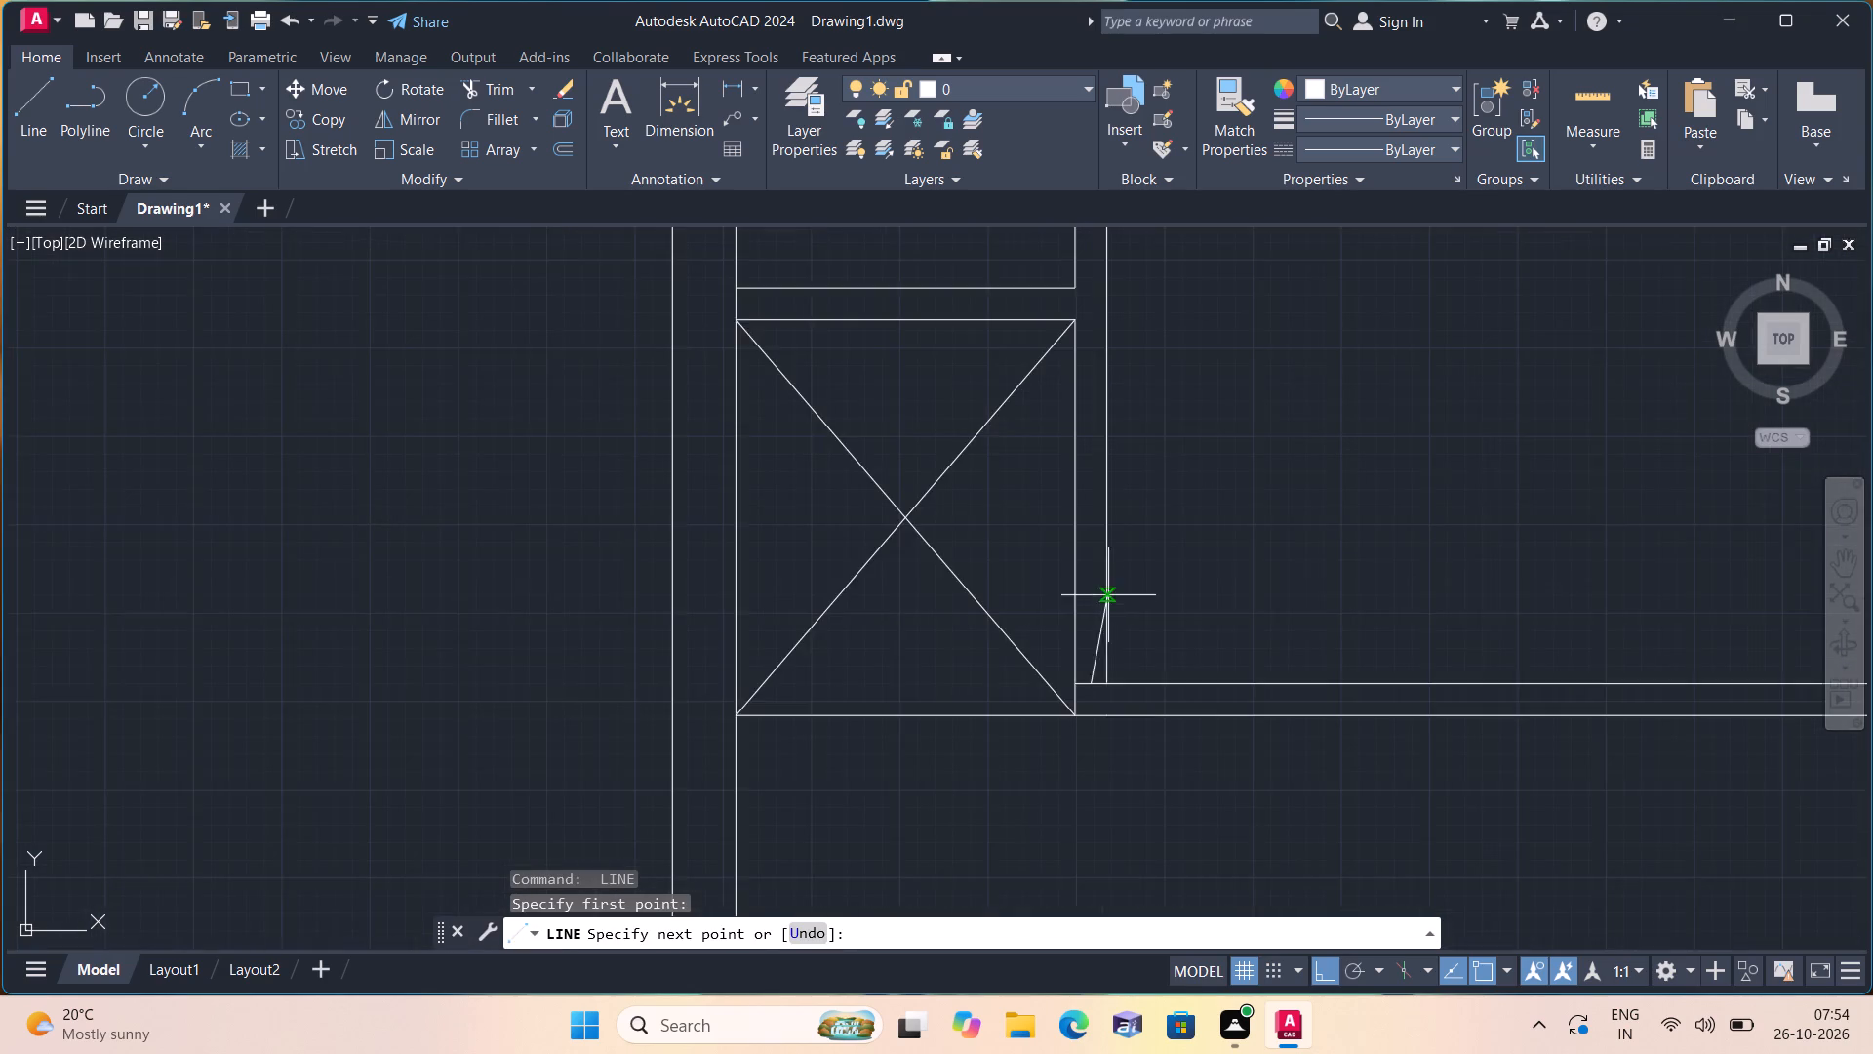
middle_drag(1108, 591, 1182, 829)
scroll(1109, 598, down, 1)
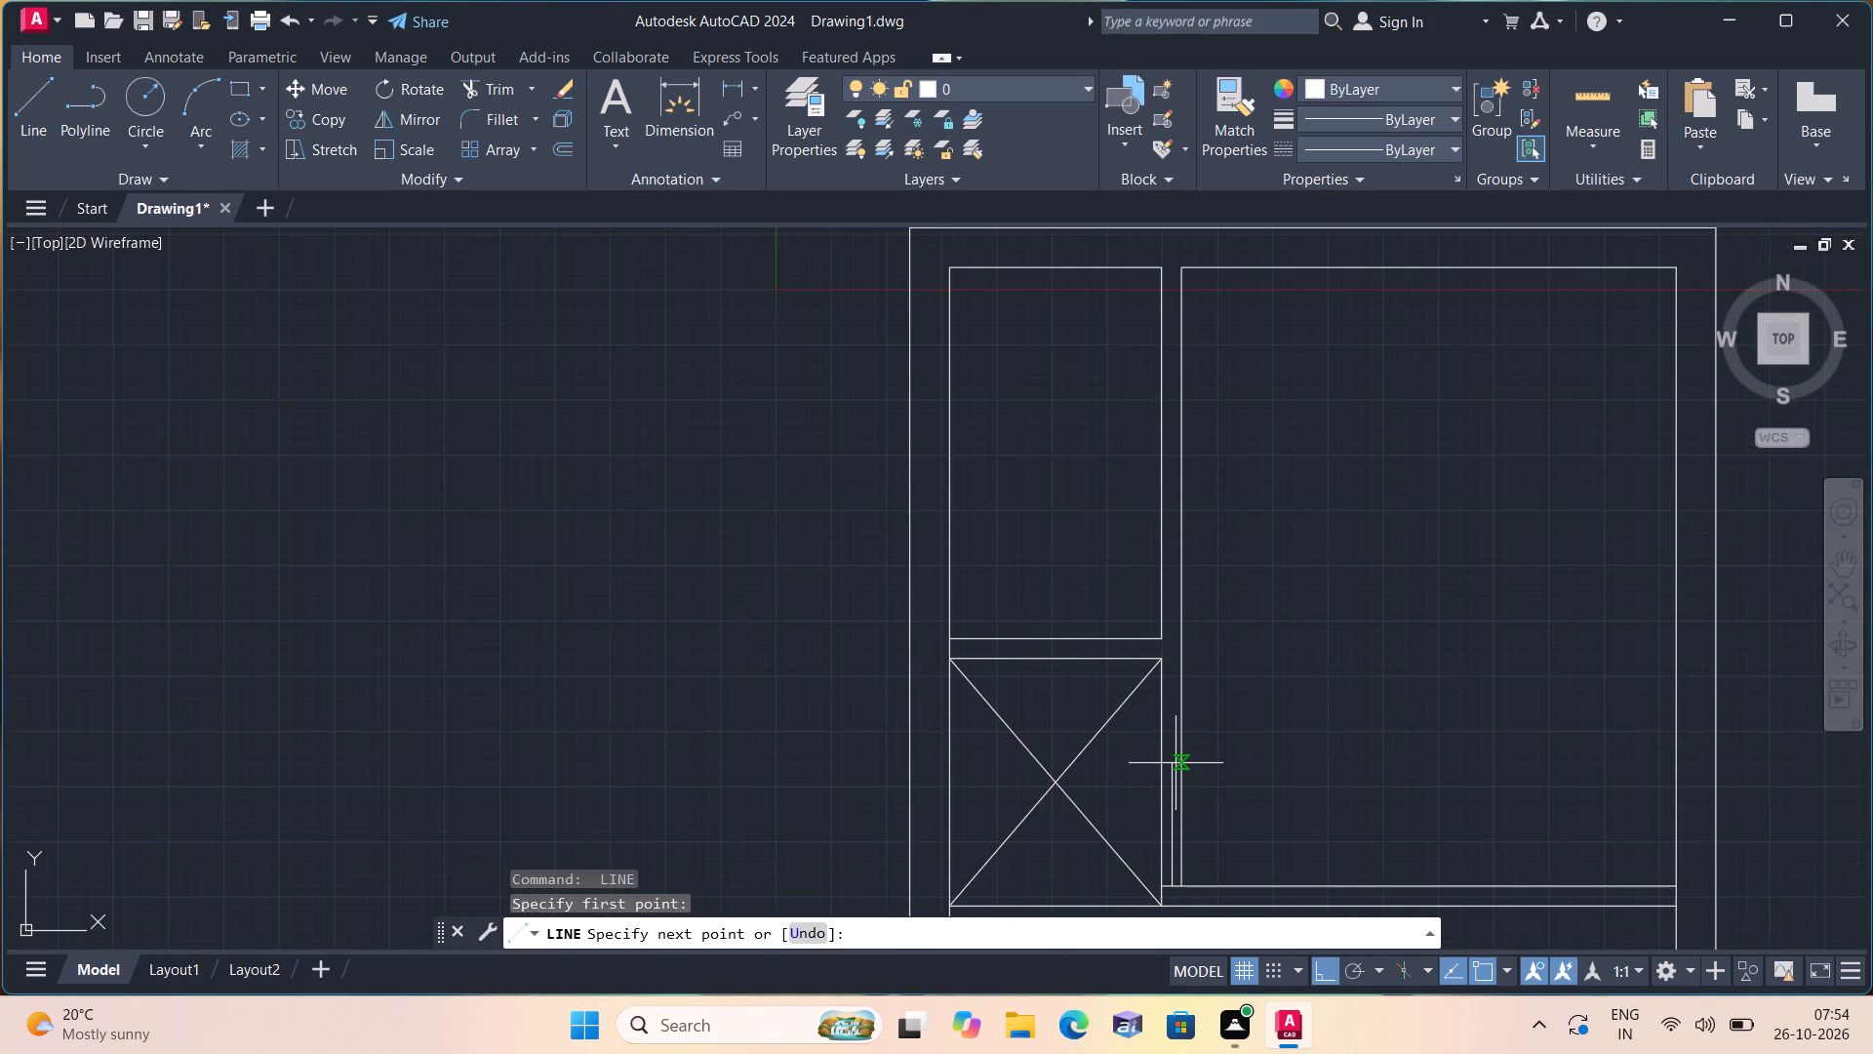
scroll(1177, 676, up, 4)
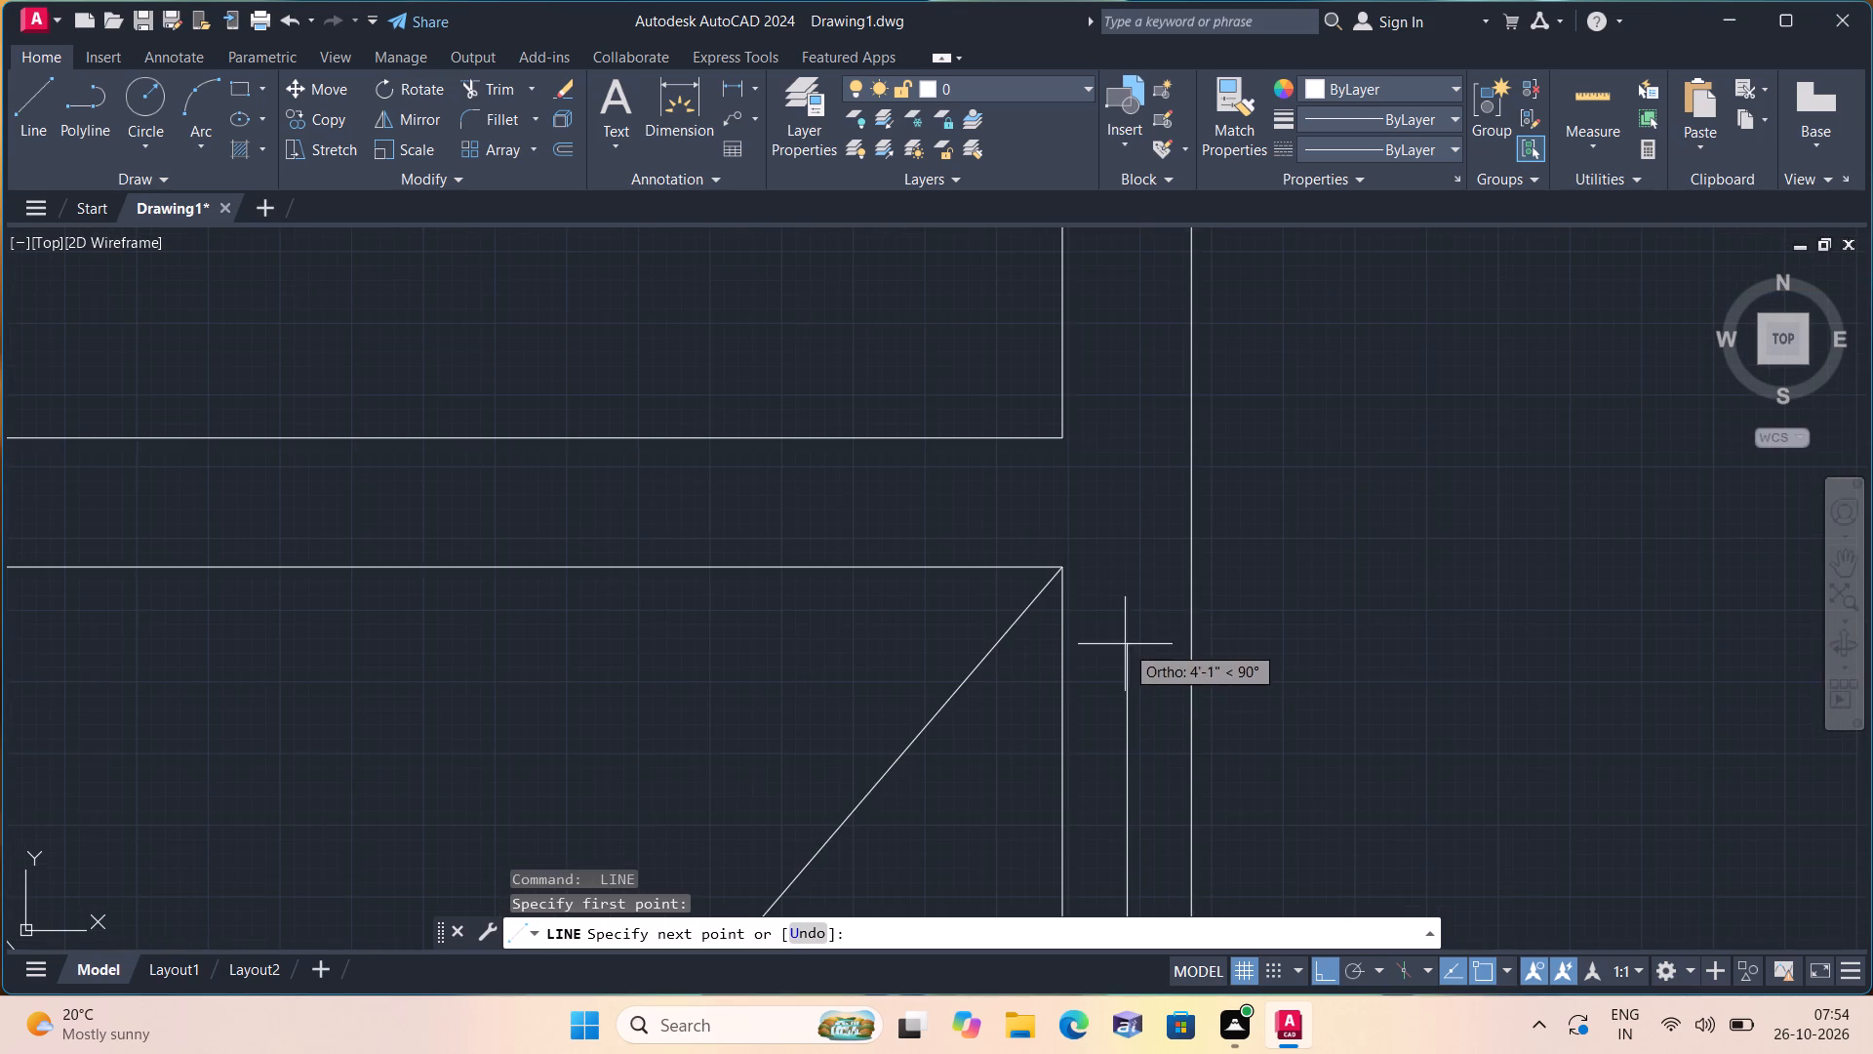
click(1128, 562)
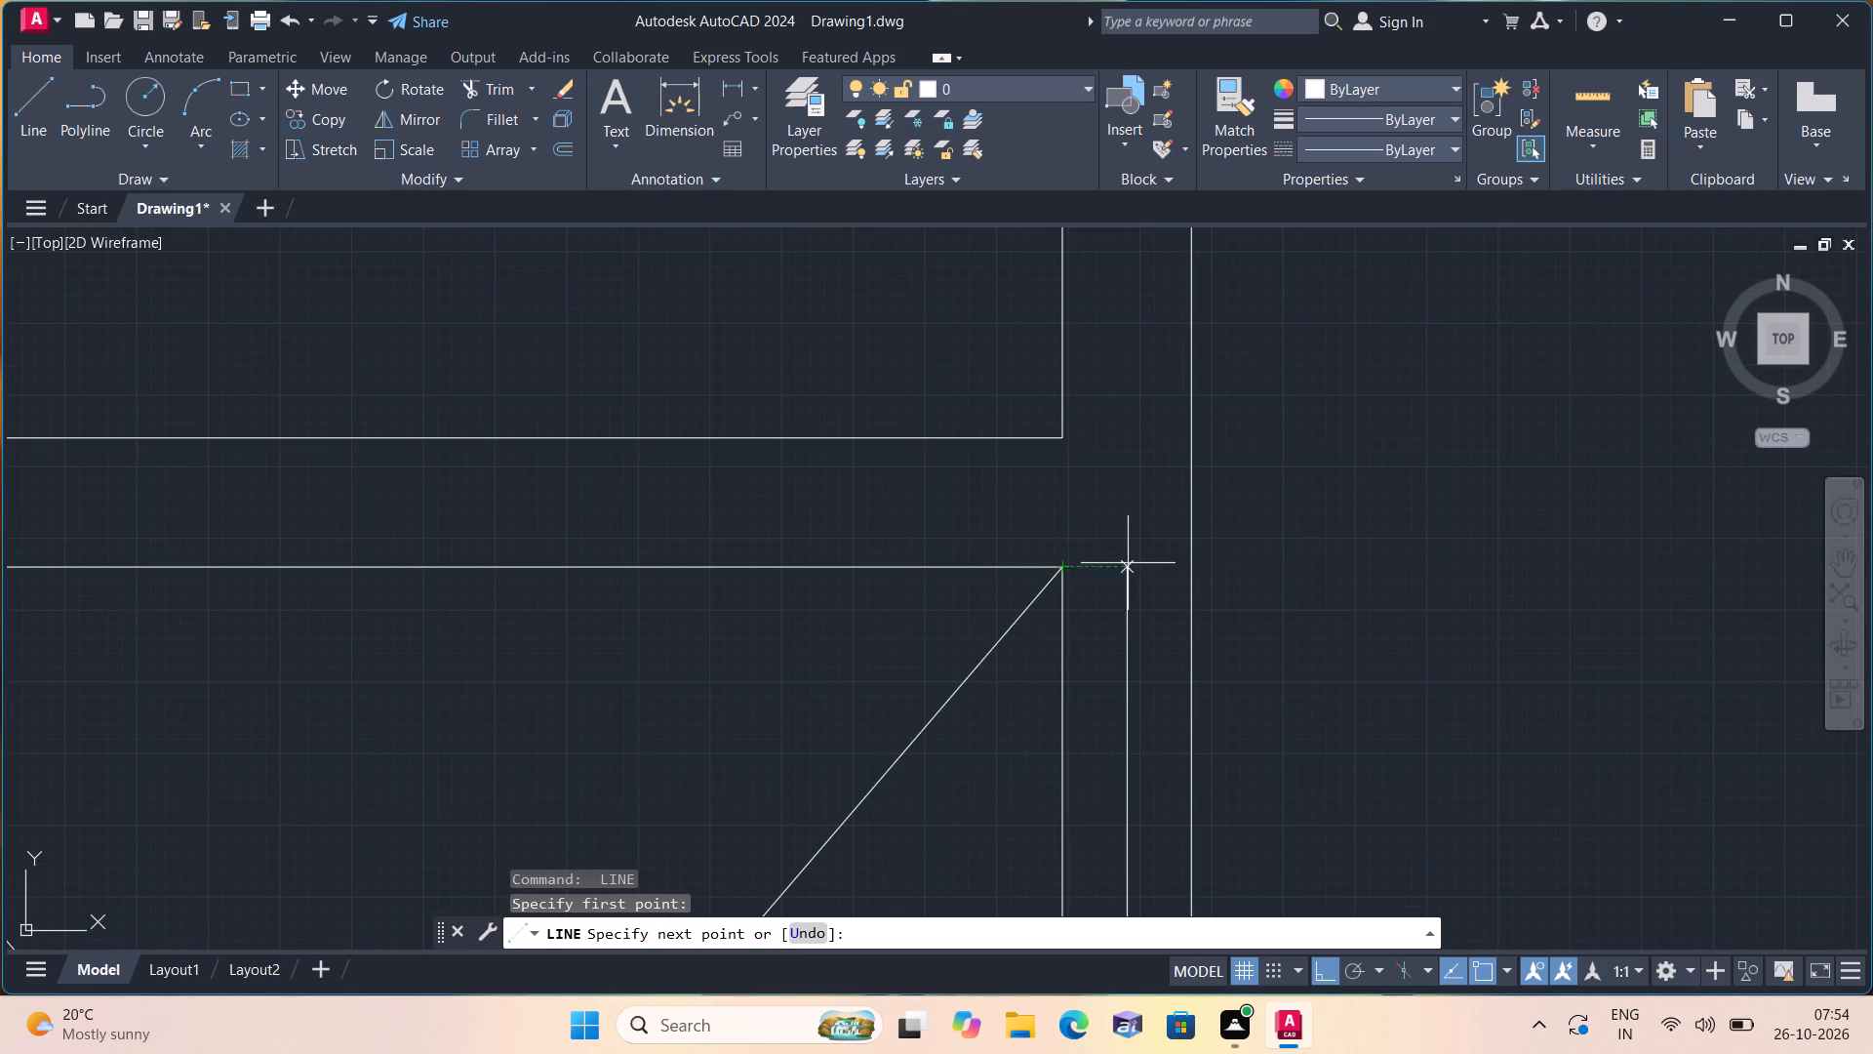
click(1064, 565)
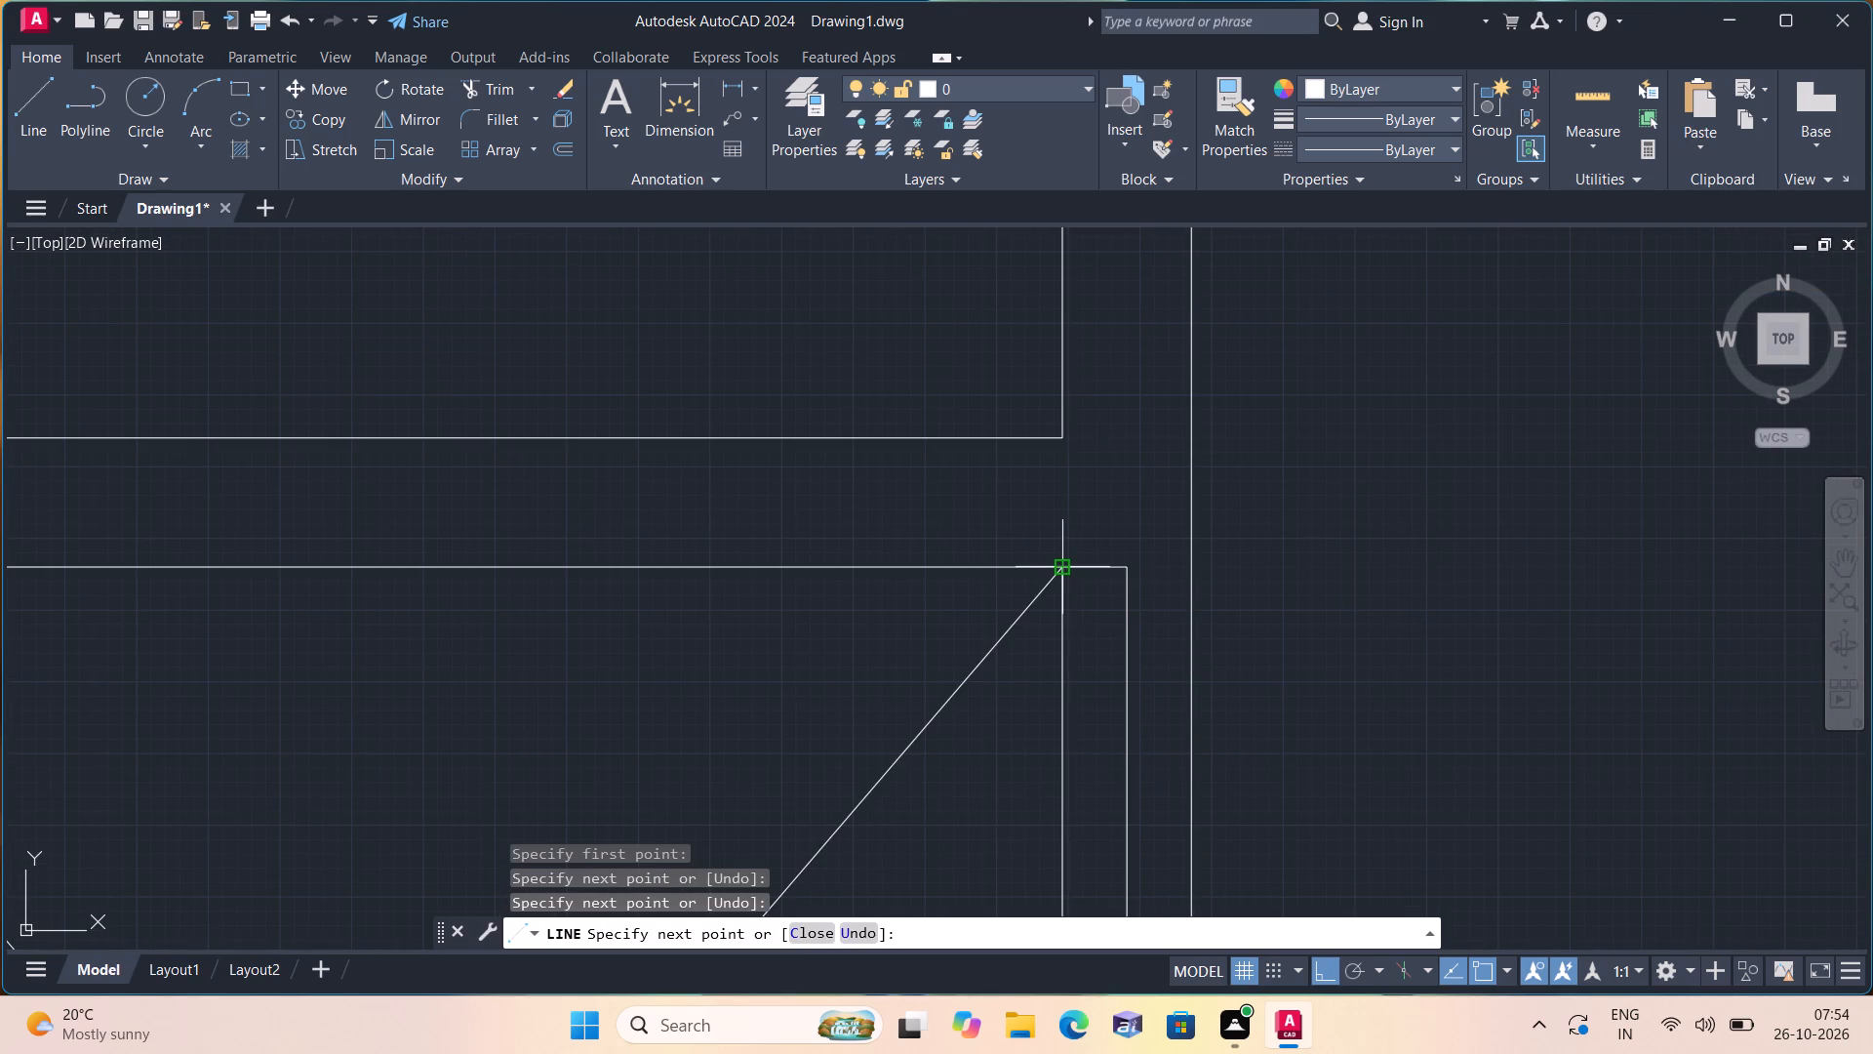
key(space)
Draw a short horizontal line from the partition centre line's upper end to the wider room's wall face.
key(space)
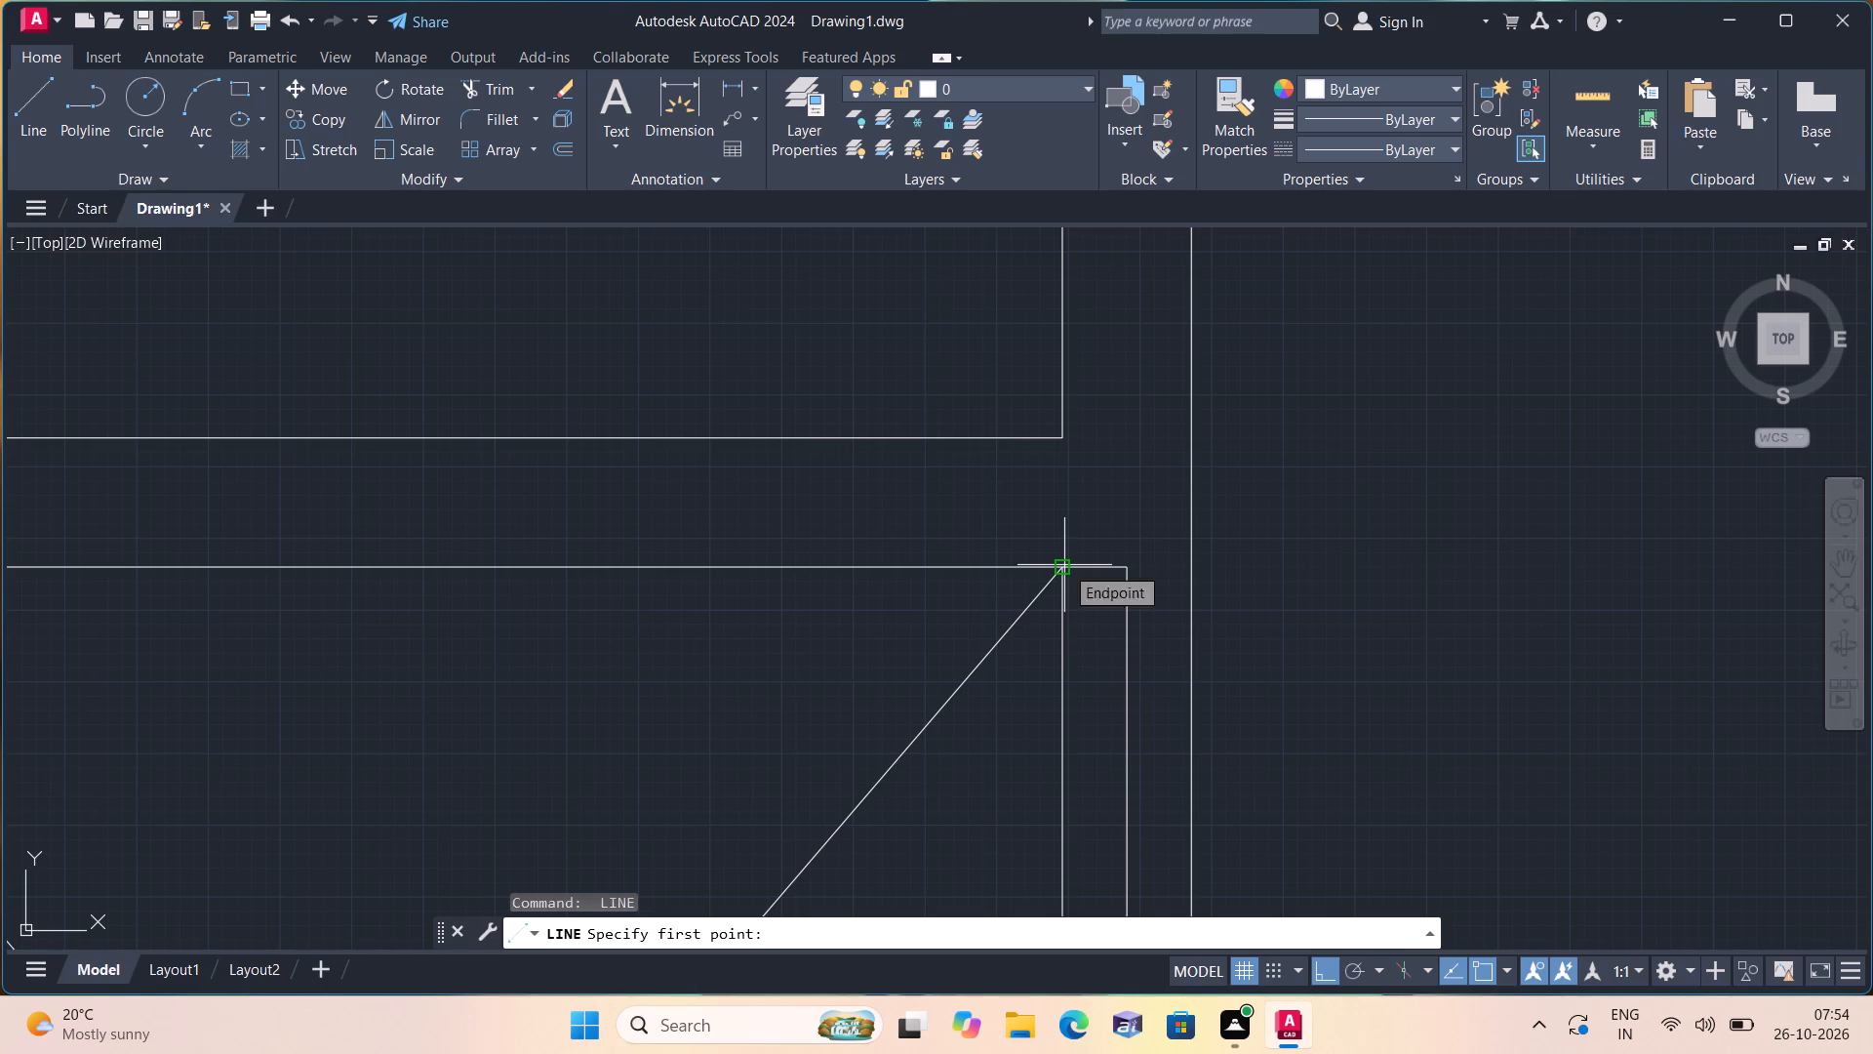
click(1130, 564)
click(1191, 565)
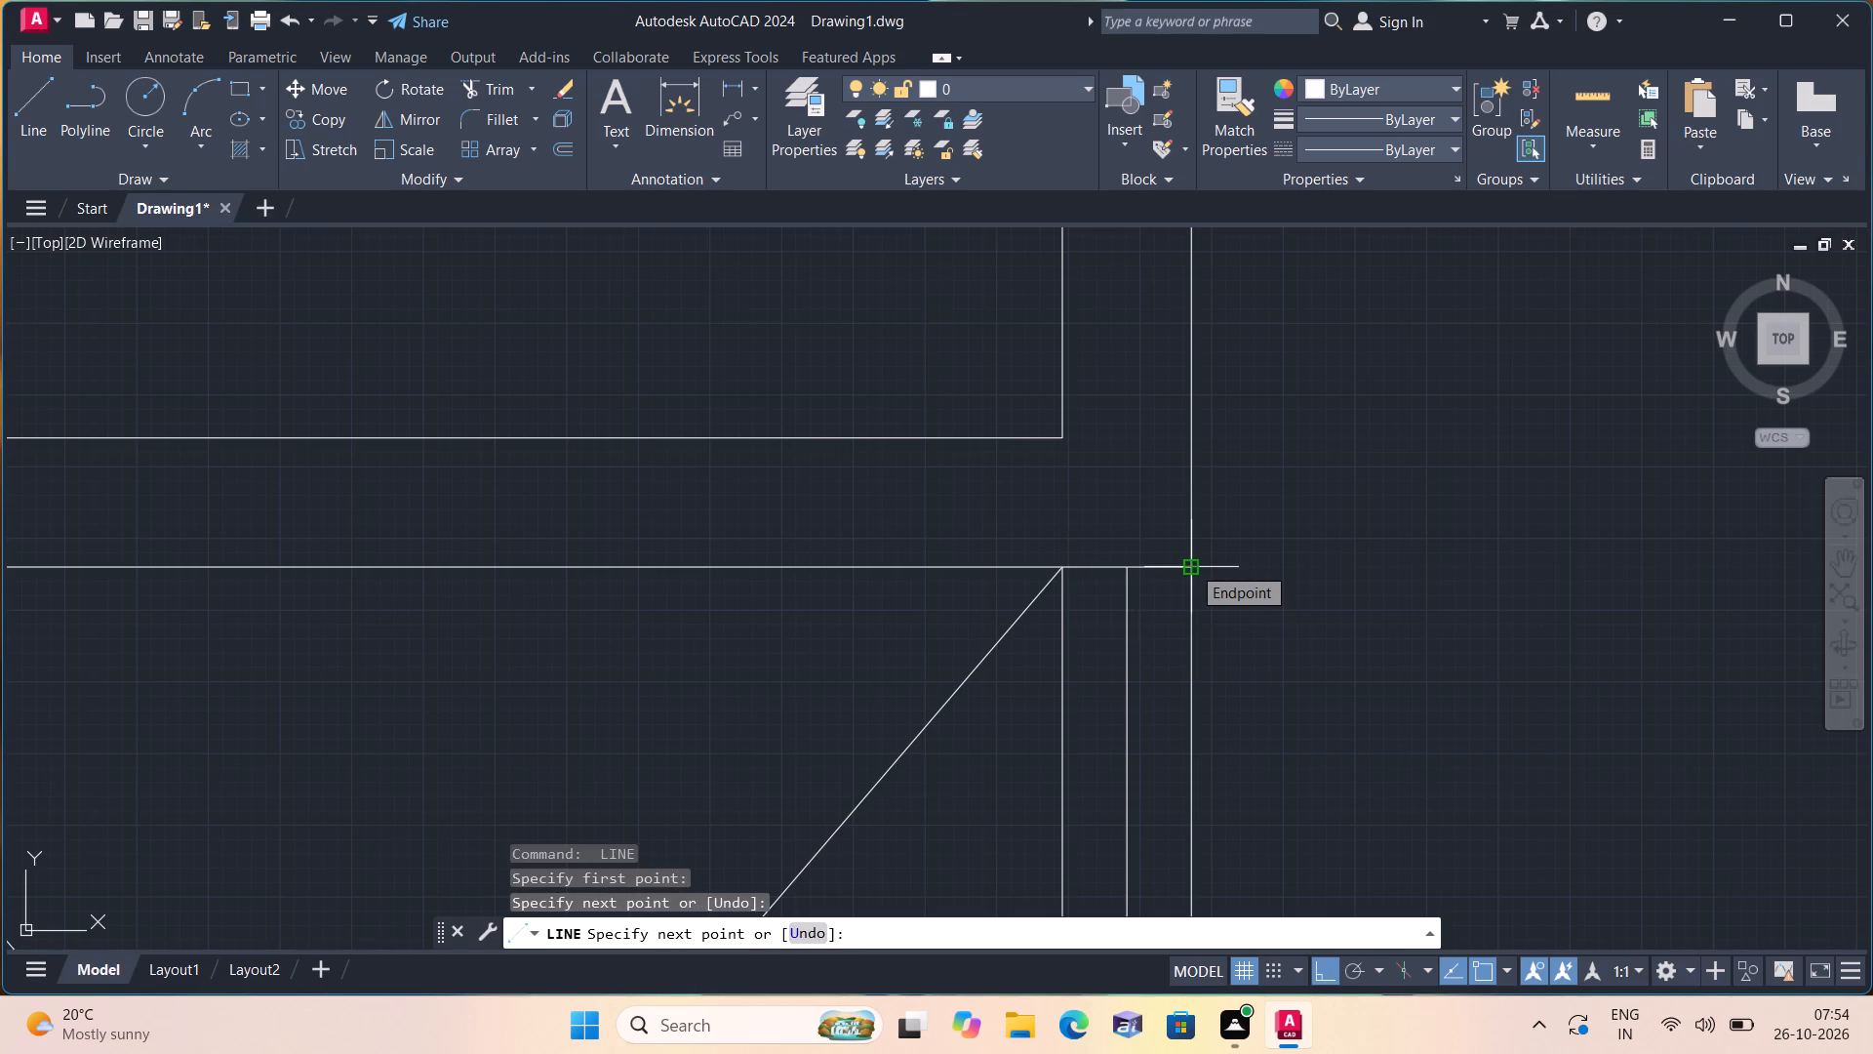
key(space)
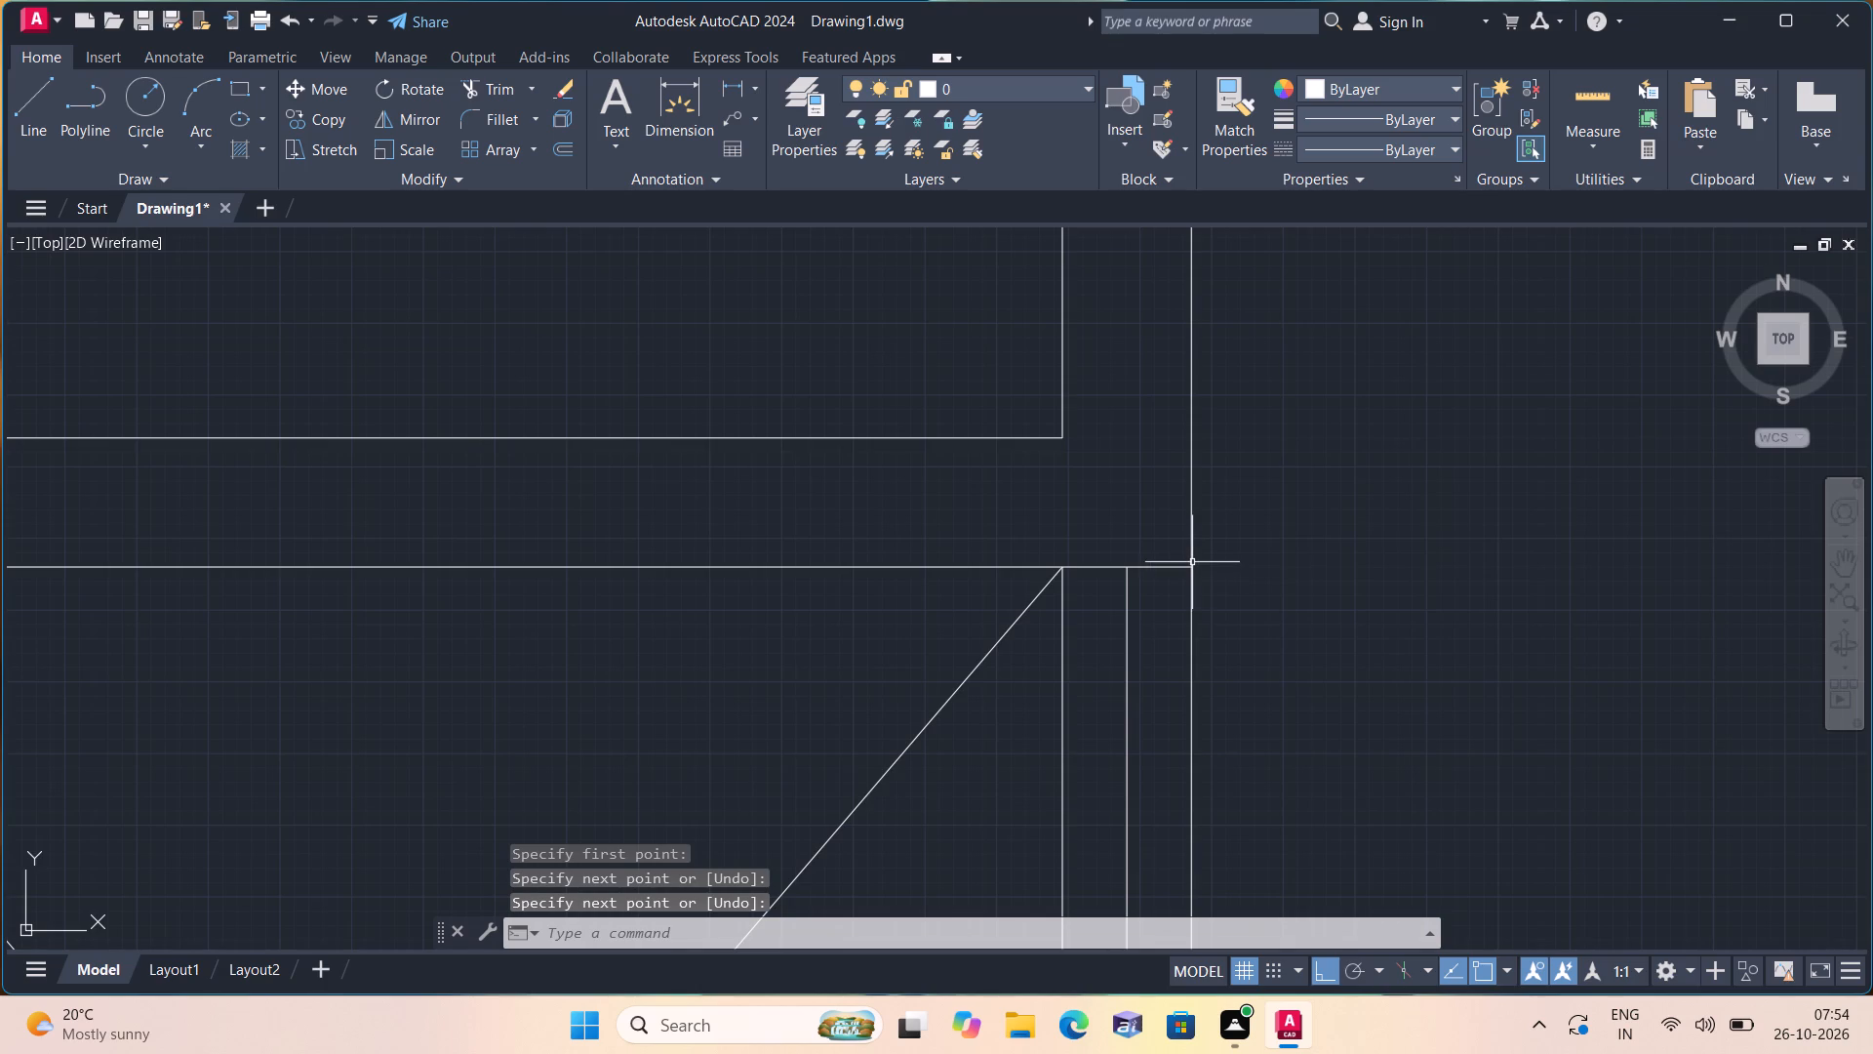
Draw a short vertical line across the narrow room's horizontal partition at its midpoint, joining the lower line to the upper line.
scroll(1192, 562, down, 2)
middle_drag(1160, 515, 1182, 544)
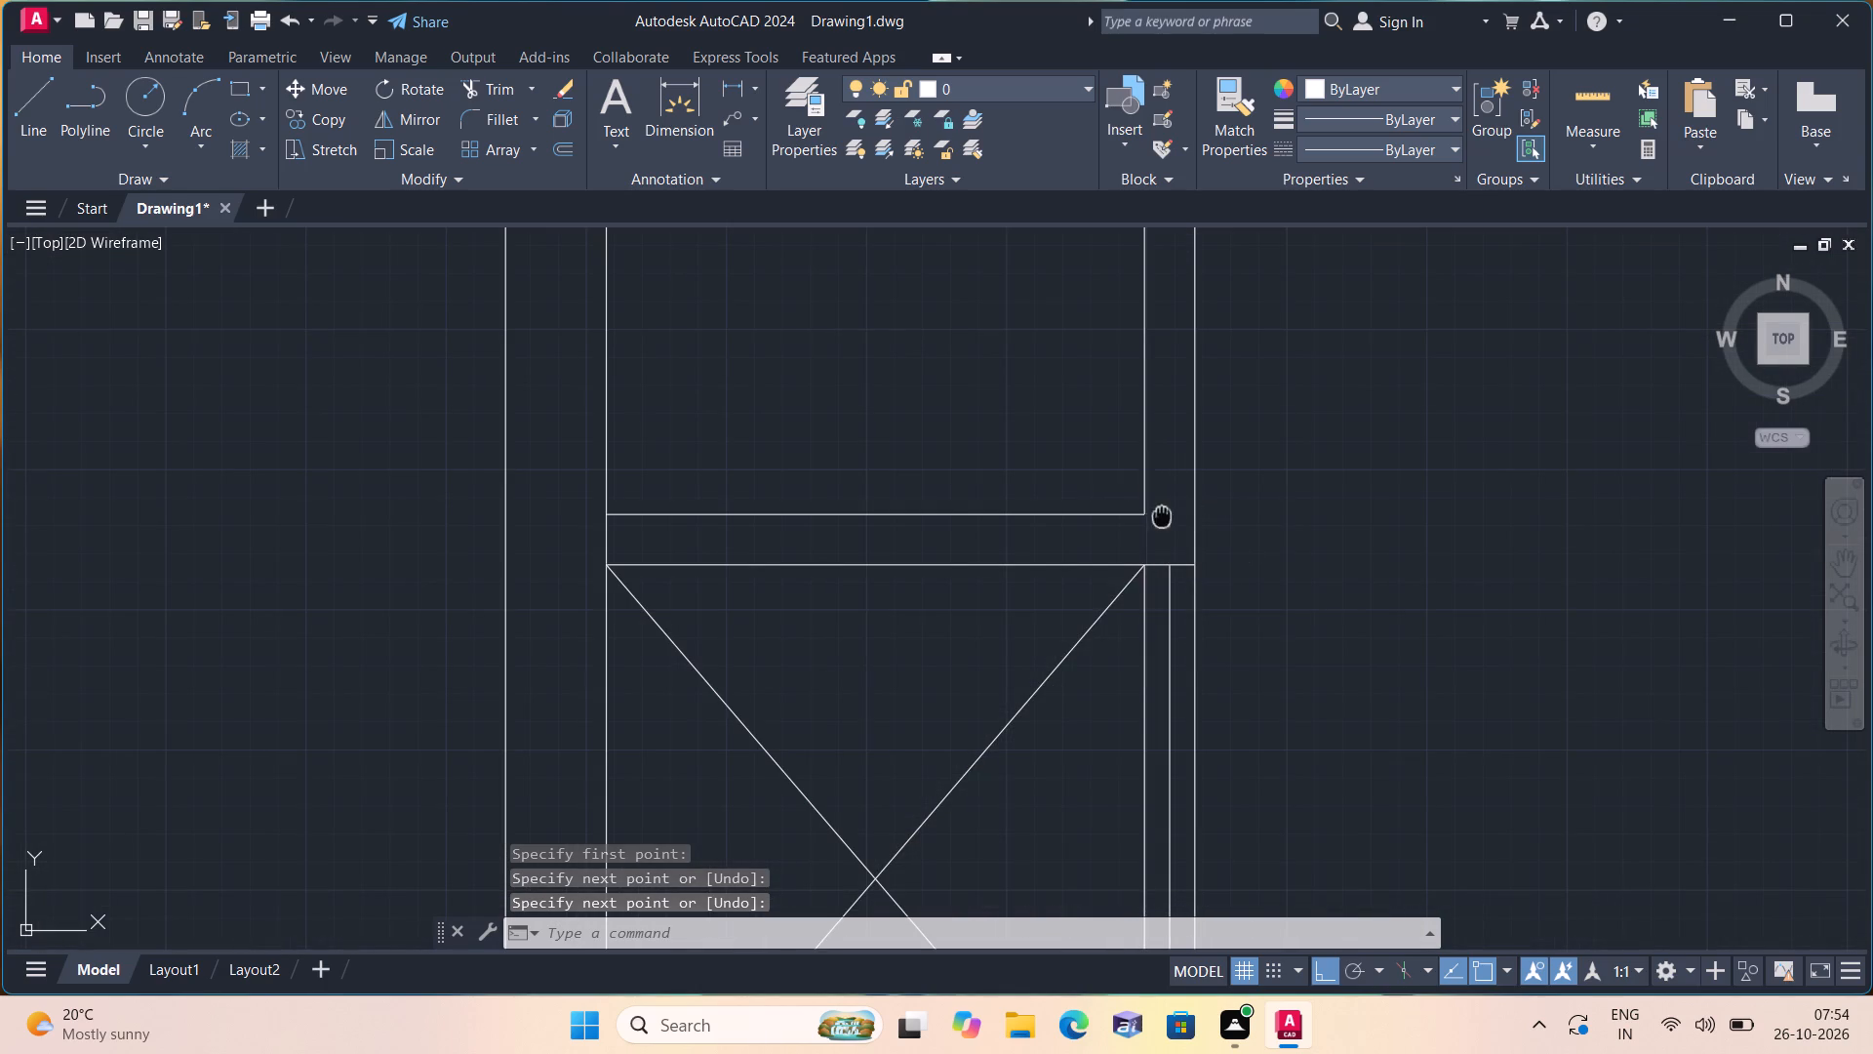
middle_drag(1182, 544, 1326, 749)
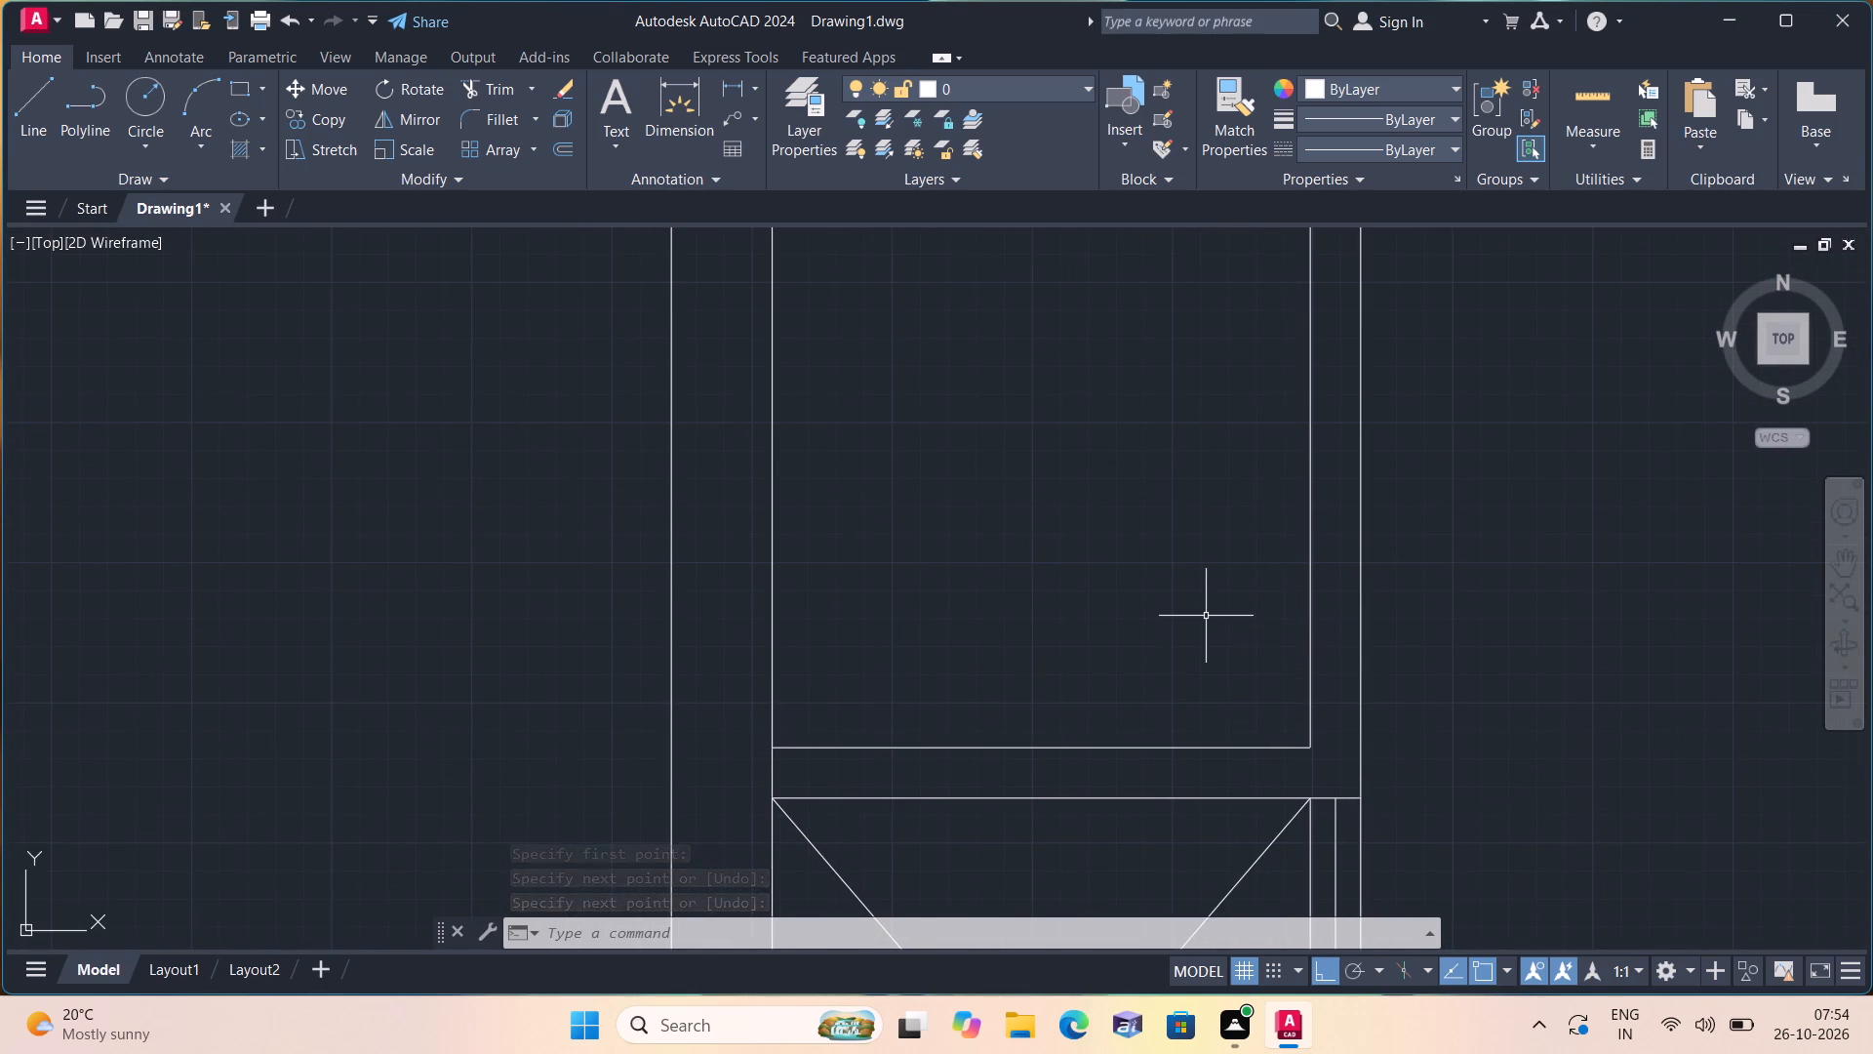
text(l)
key(space)
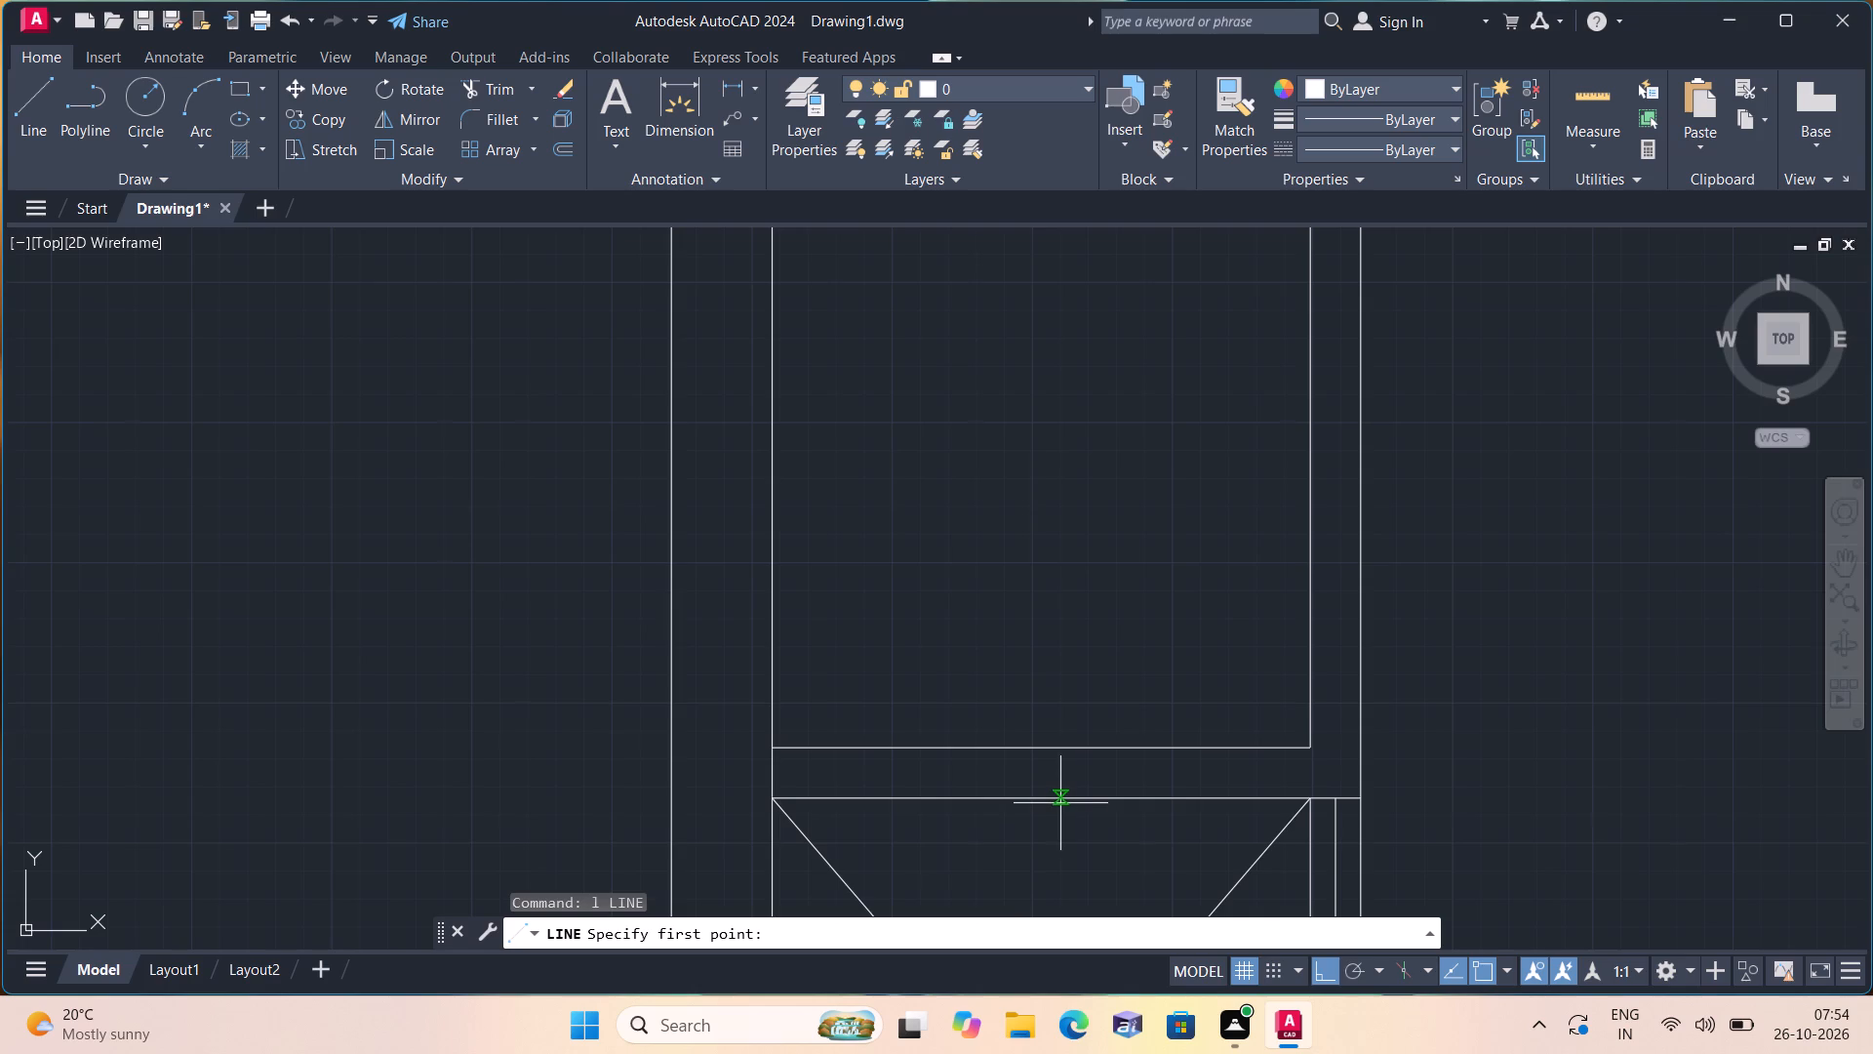
click(1038, 797)
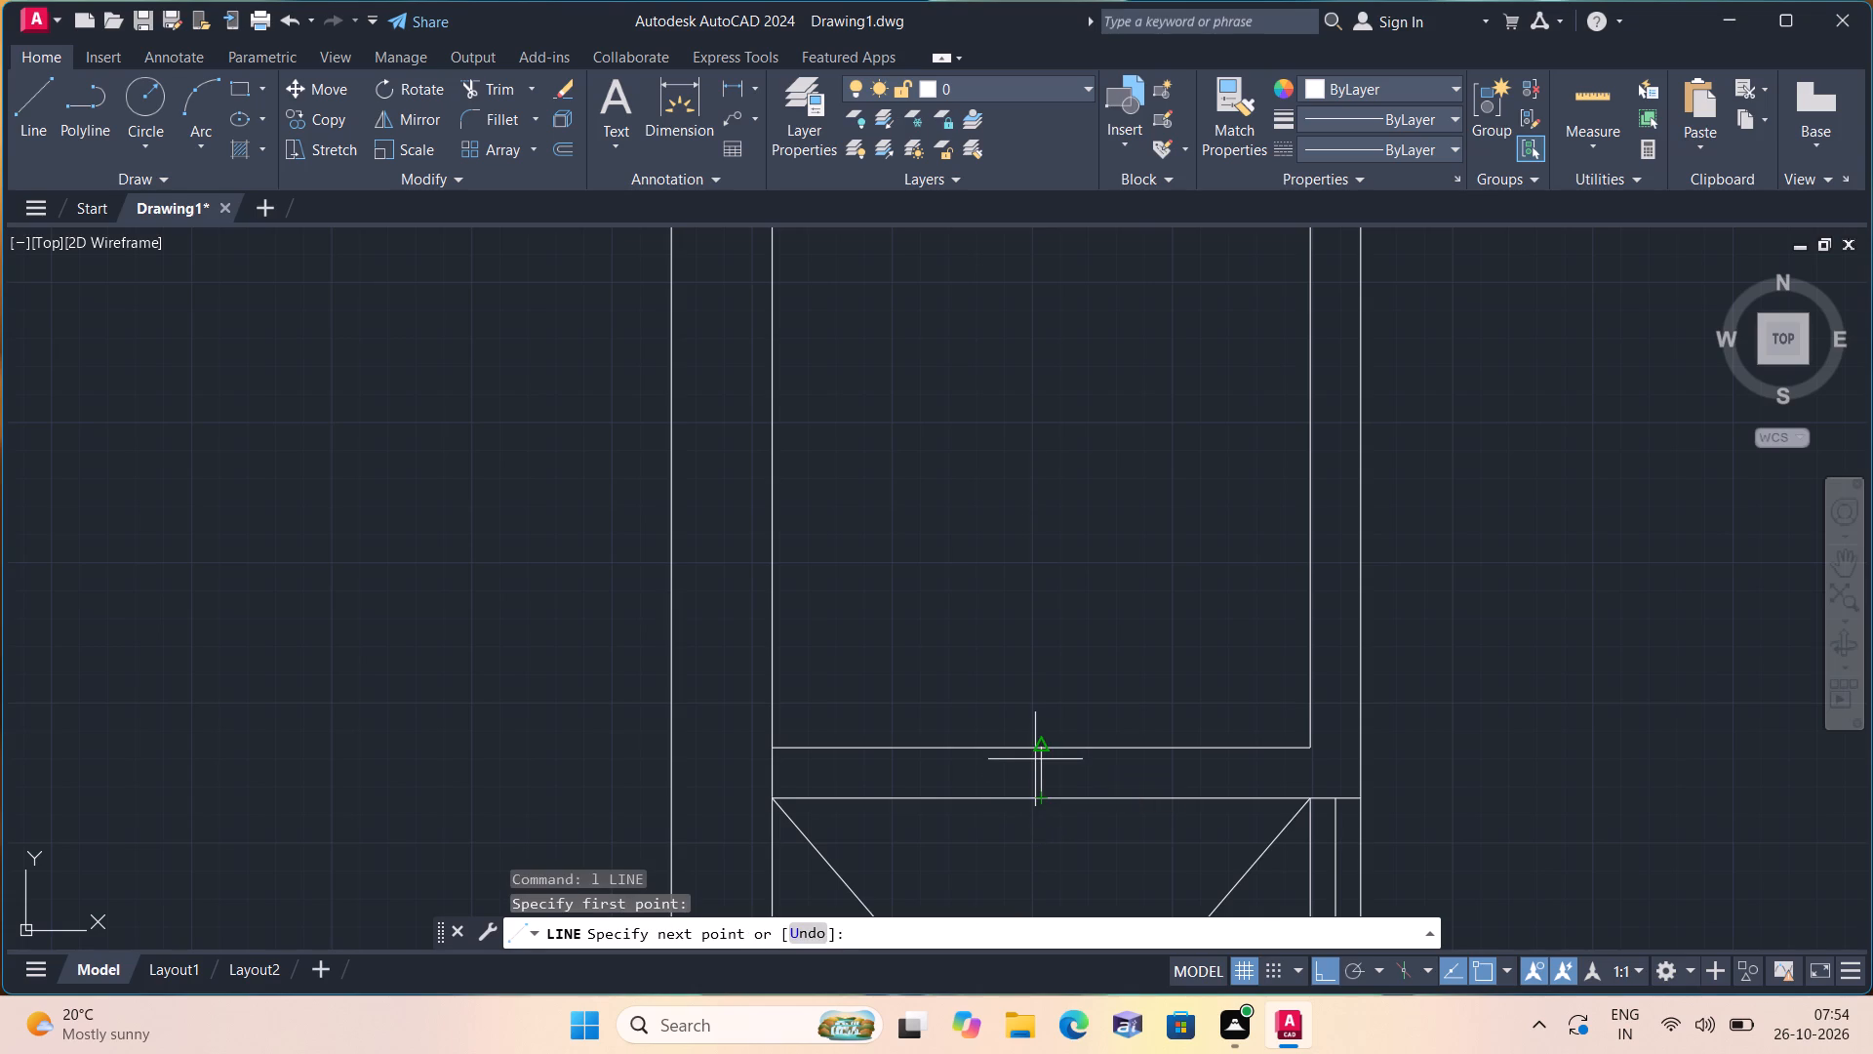
click(1037, 749)
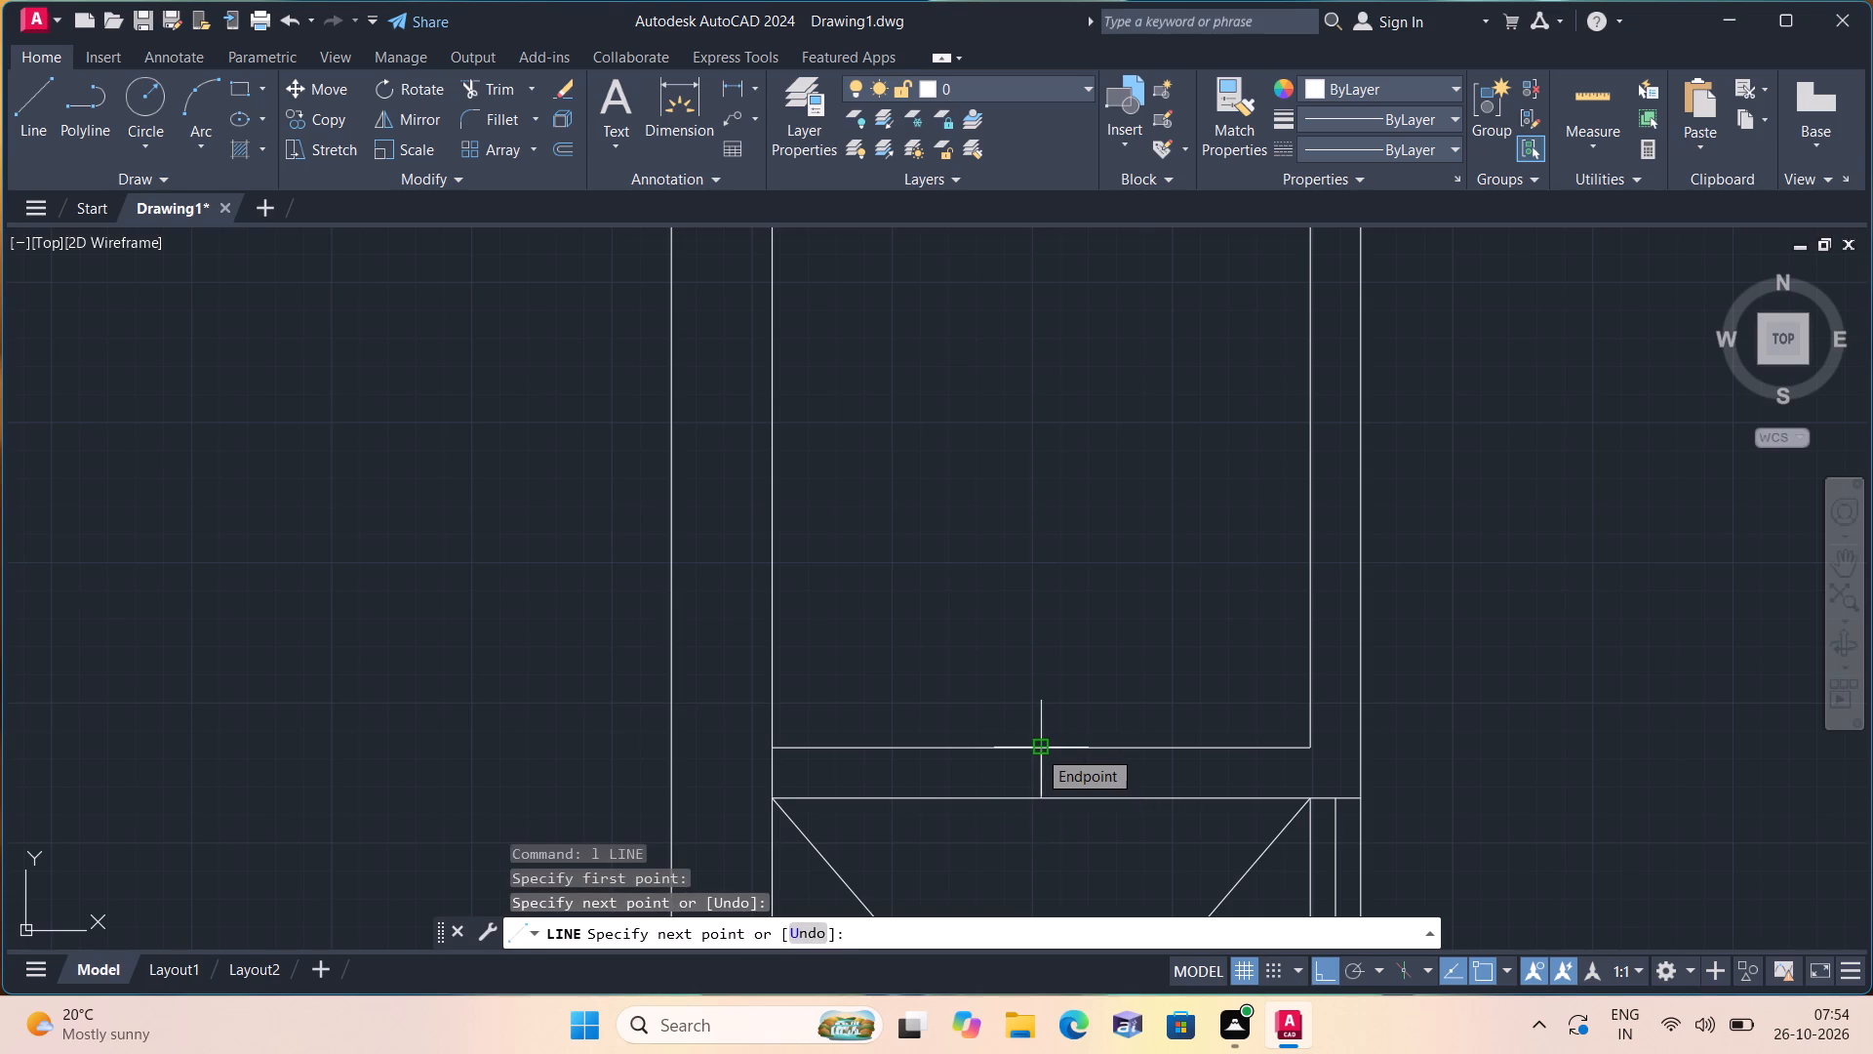
click(1037, 749)
key(space)
Draw a horizontal line from the short vertical line's midpoint to the narrow room's outer wall inner face.
key(space)
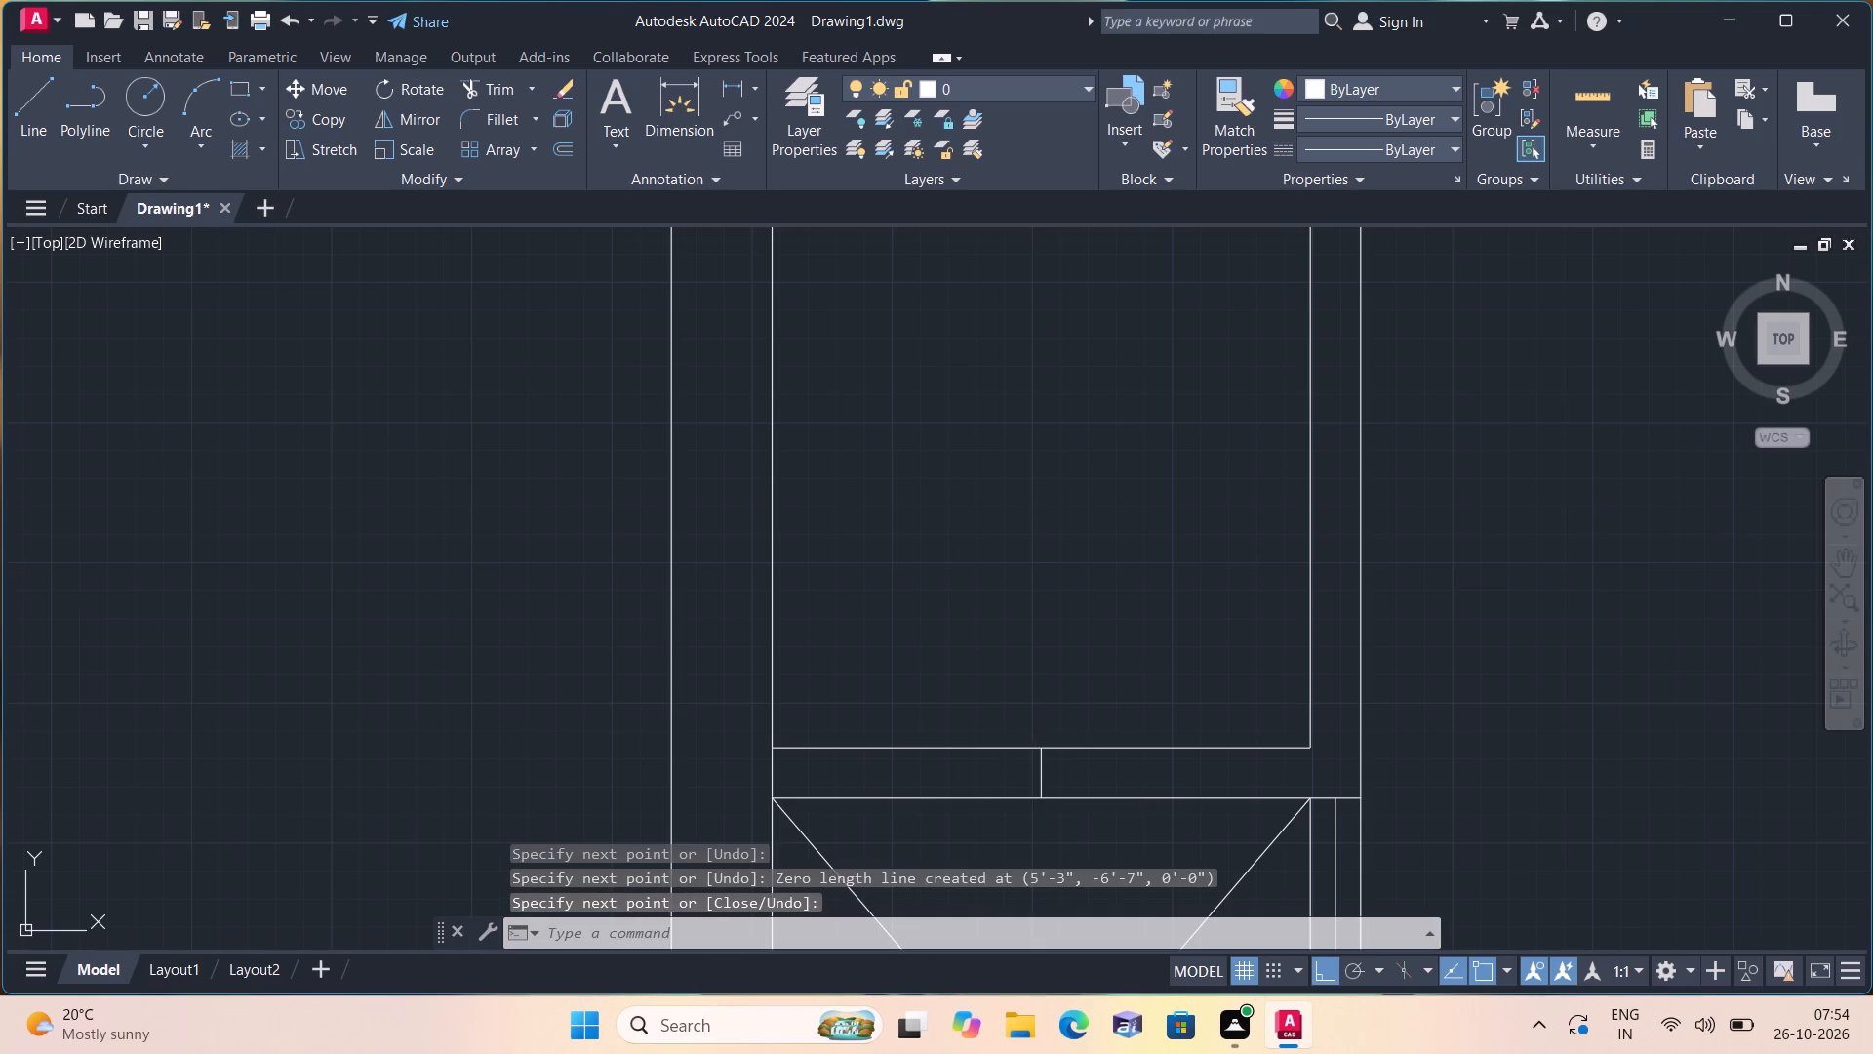
click(1043, 768)
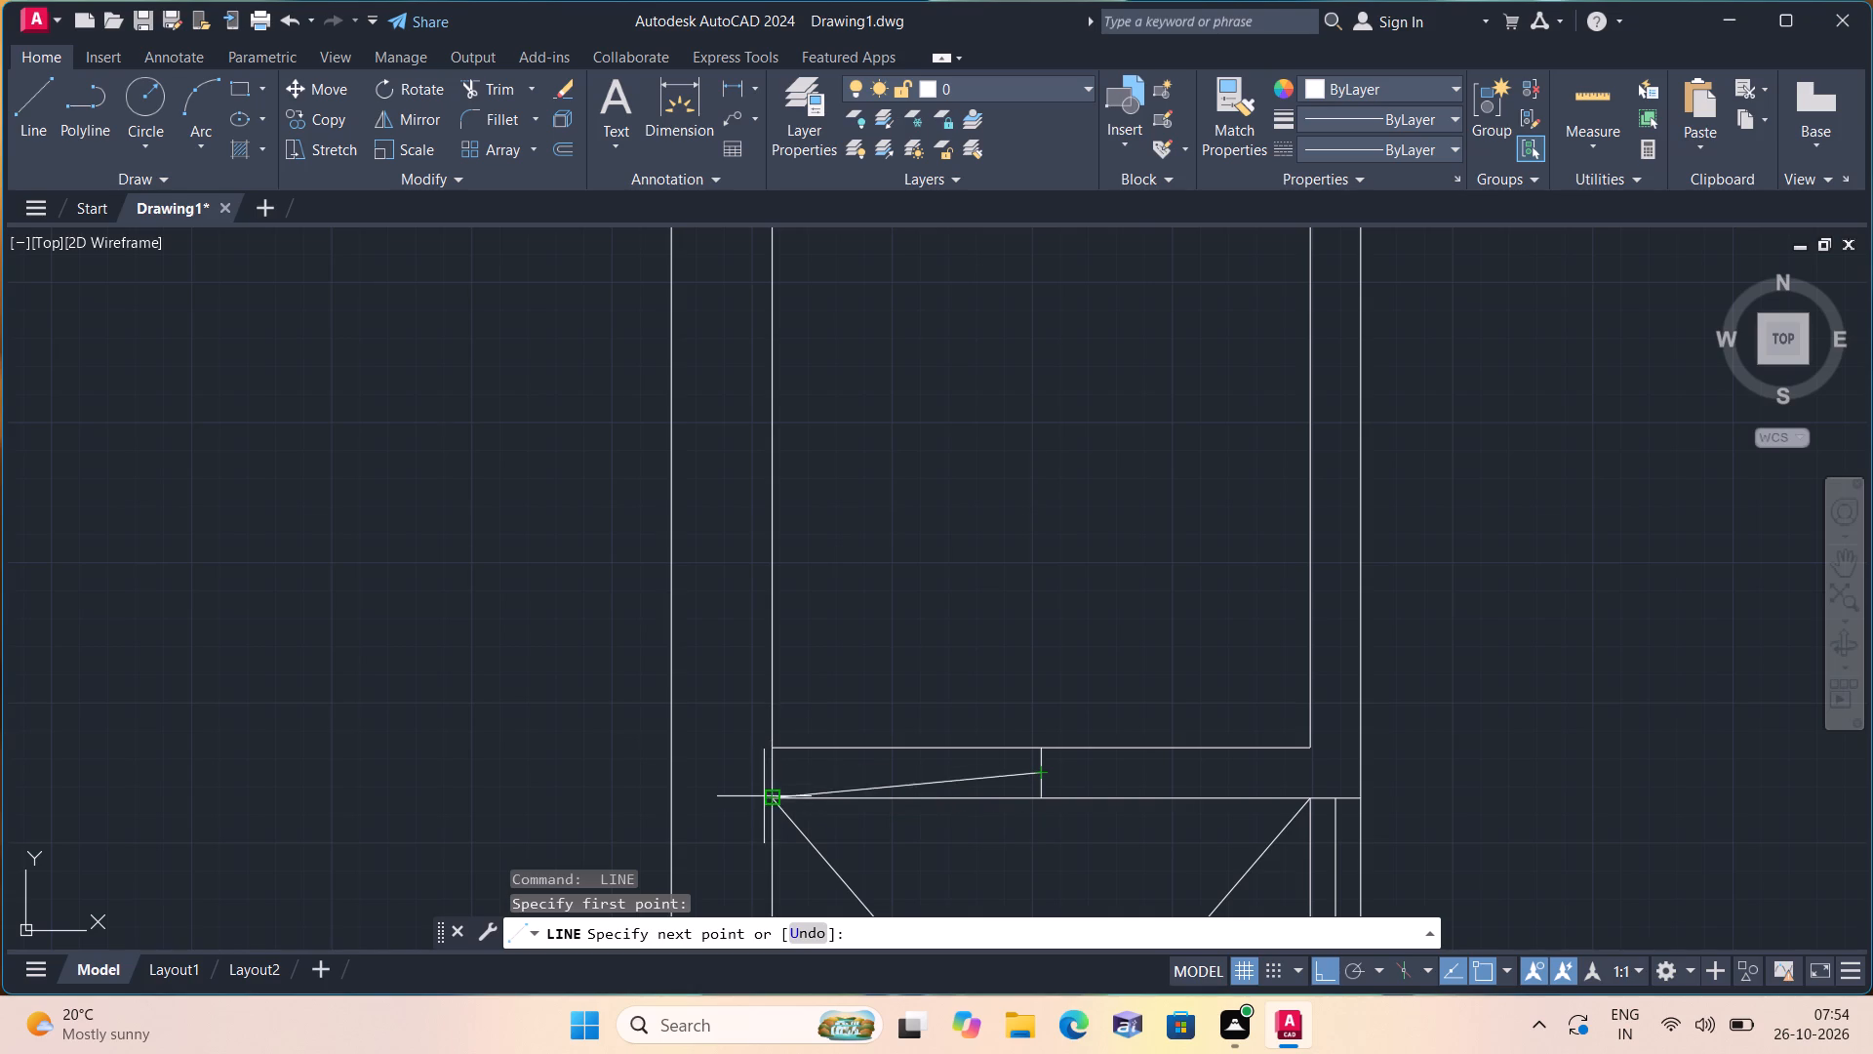
click(775, 773)
key(space)
Draw a 2" line up from the narrow room's lower inner corner at the vertical partition, continuing horizontally across the partition's thickness.
key(space)
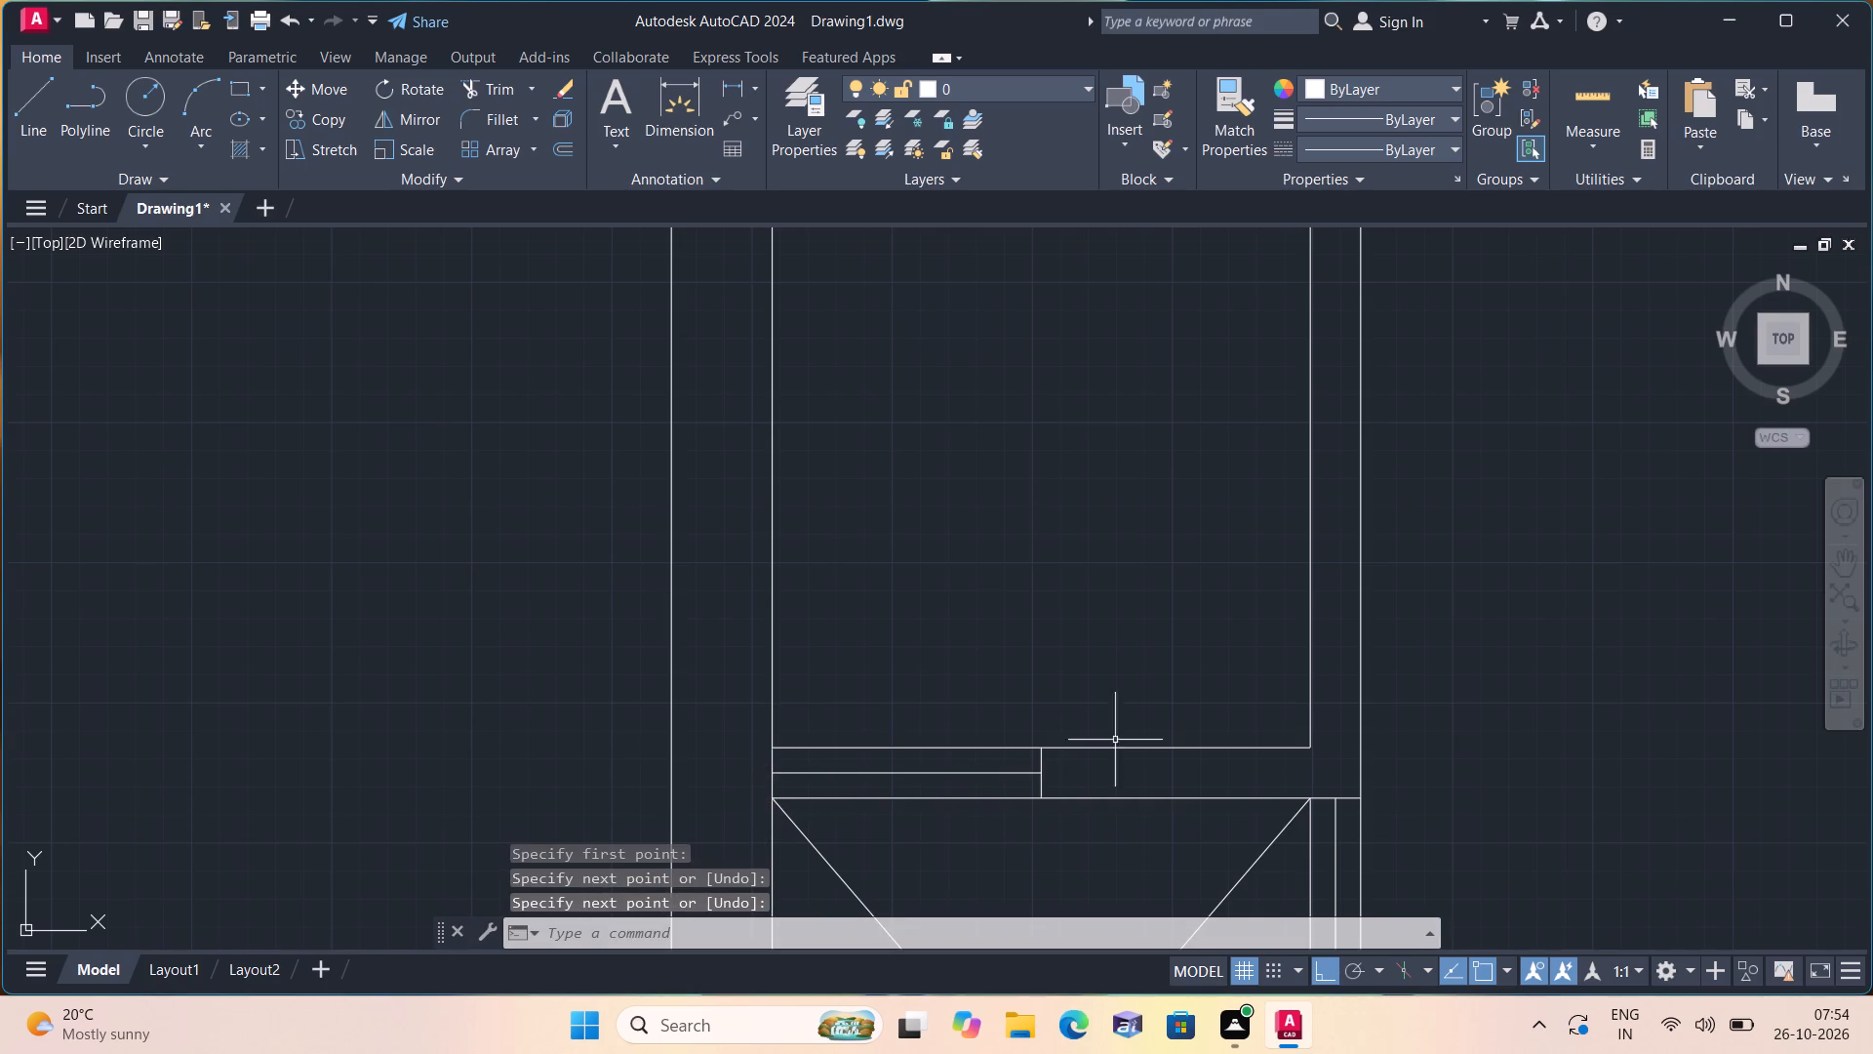
scroll(1297, 723, up, 1)
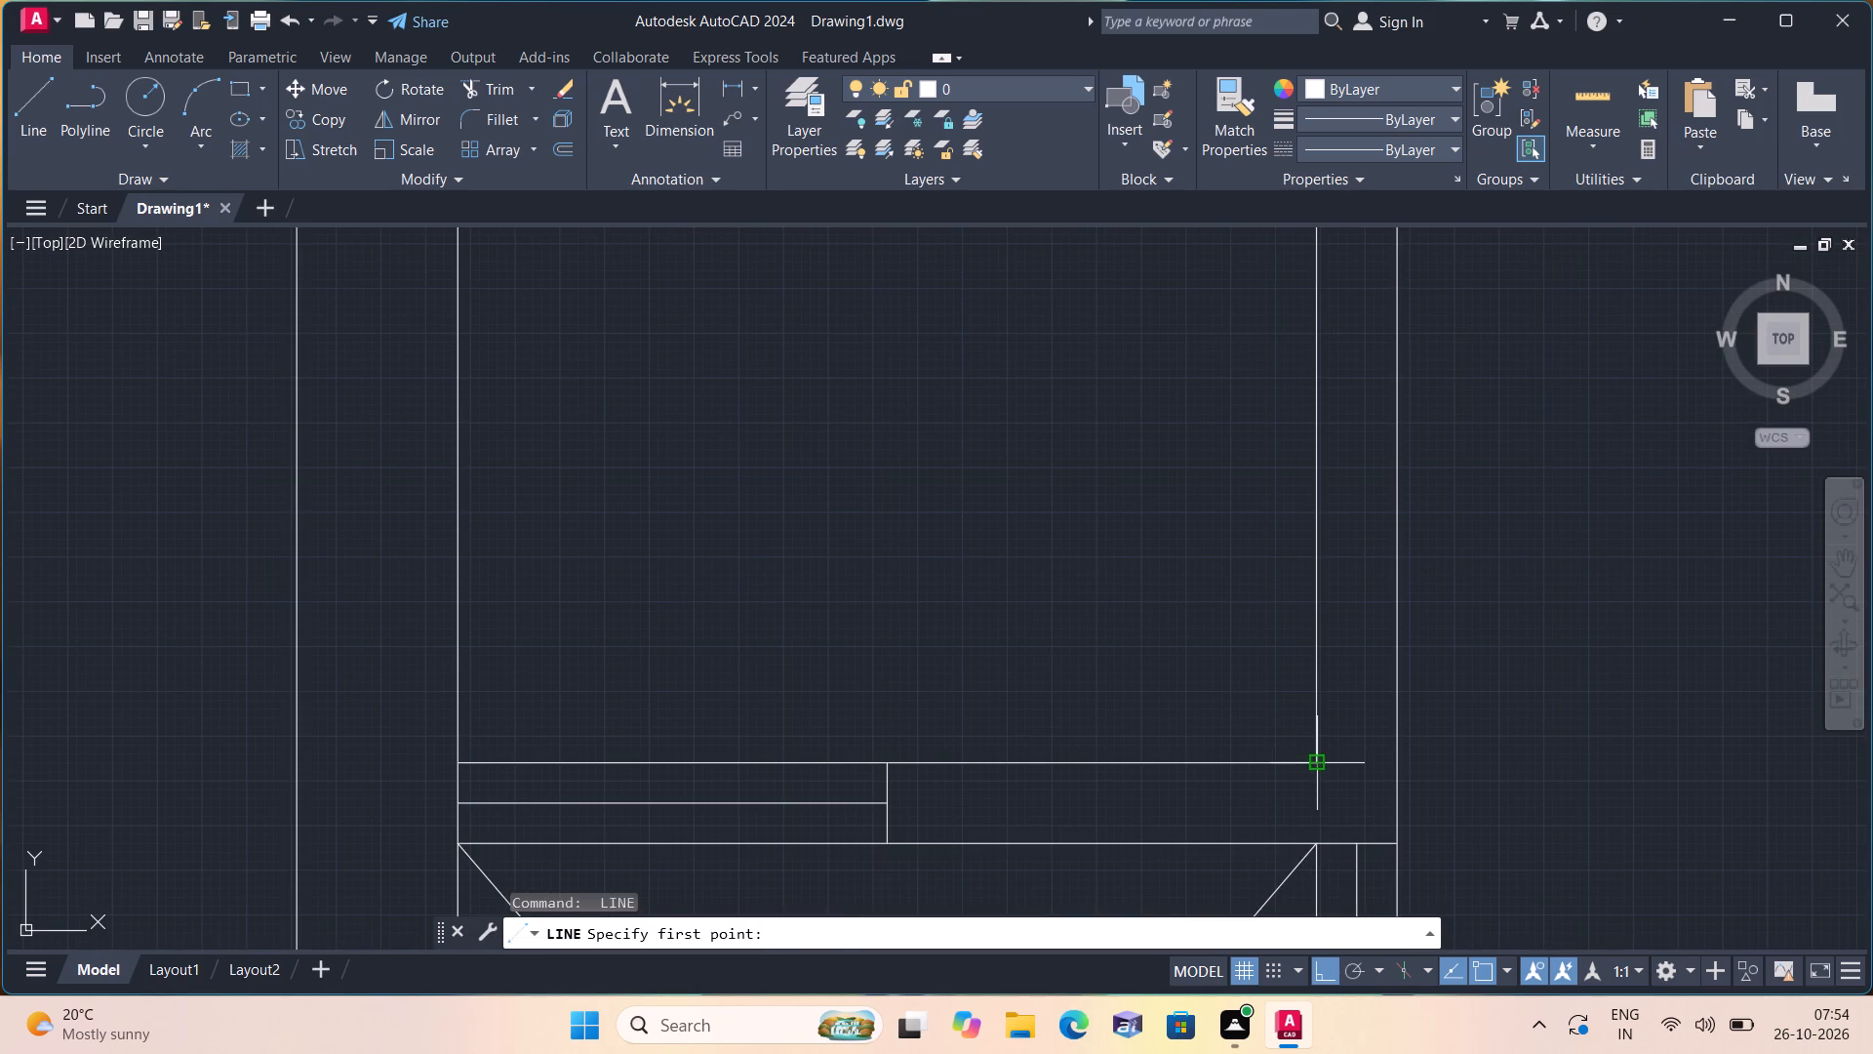
click(1318, 757)
text(2")
key(space)
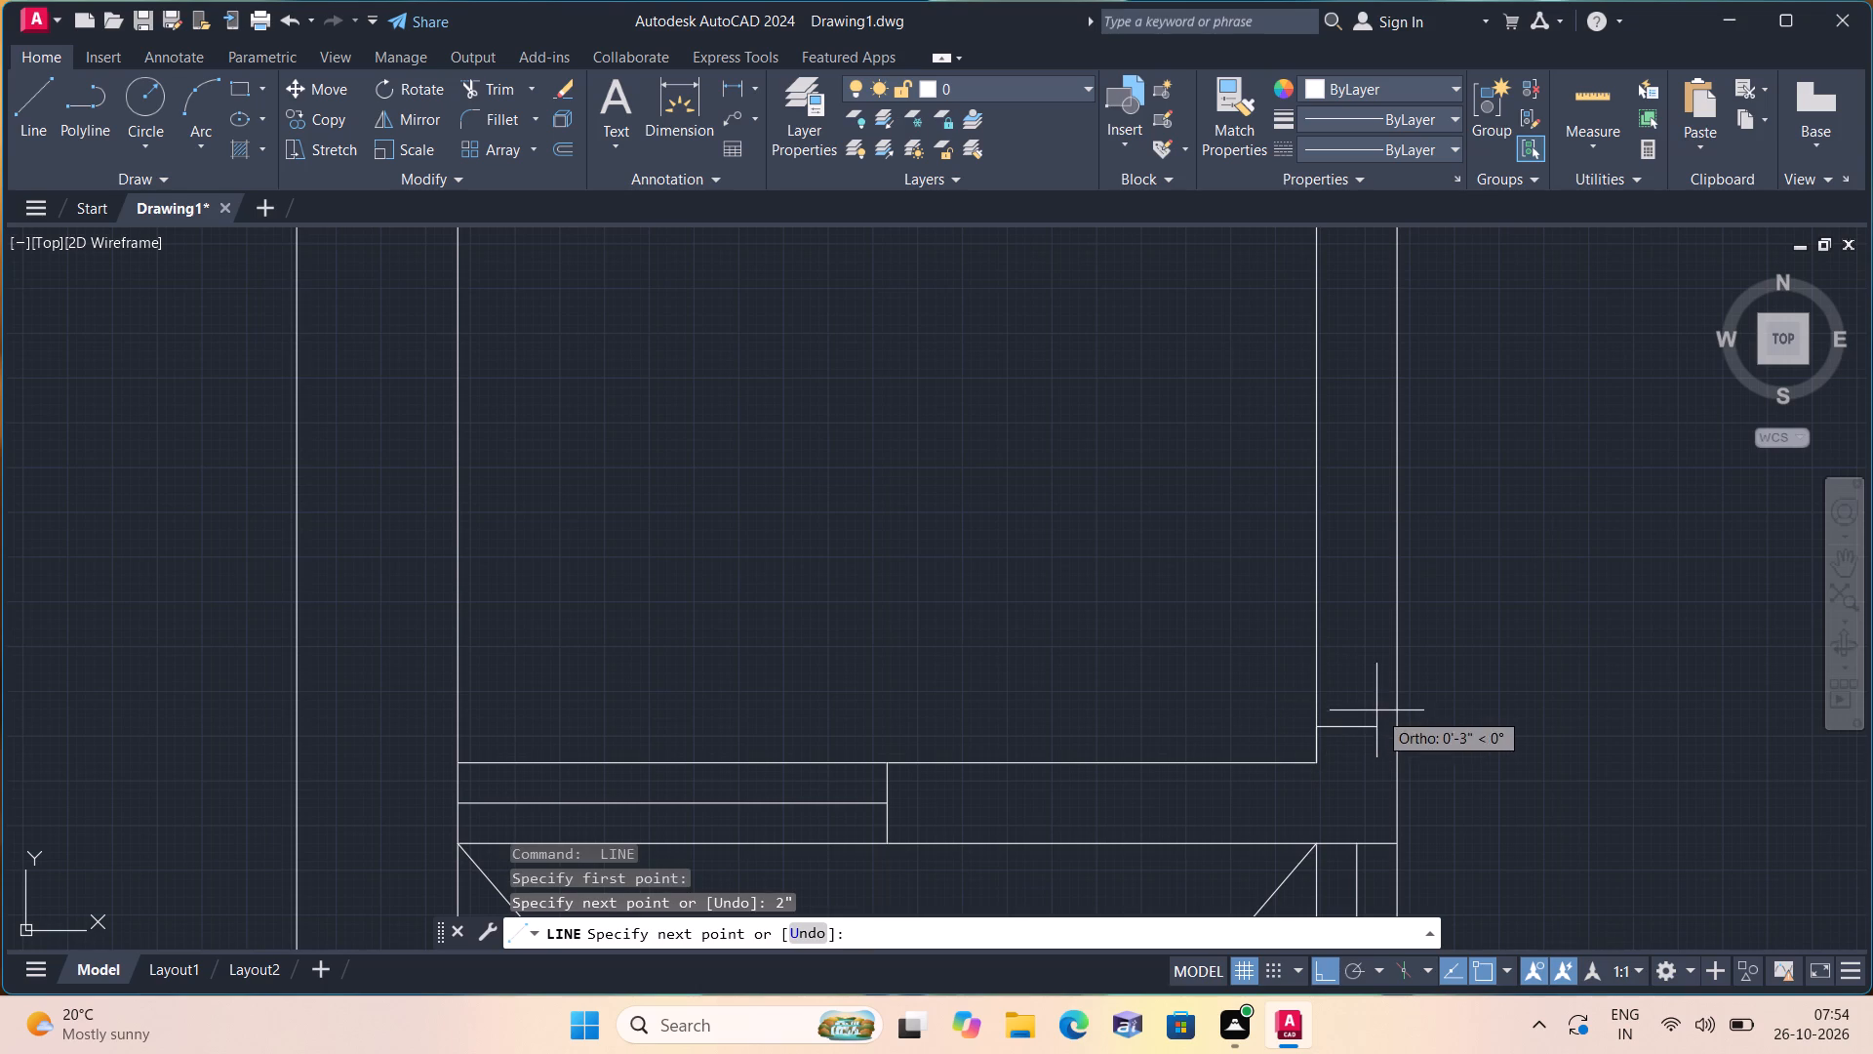
click(1405, 732)
key(space)
Delete the 2" vertical segment at the narrow room's lower inner corner.
scroll(1305, 748, up, 2)
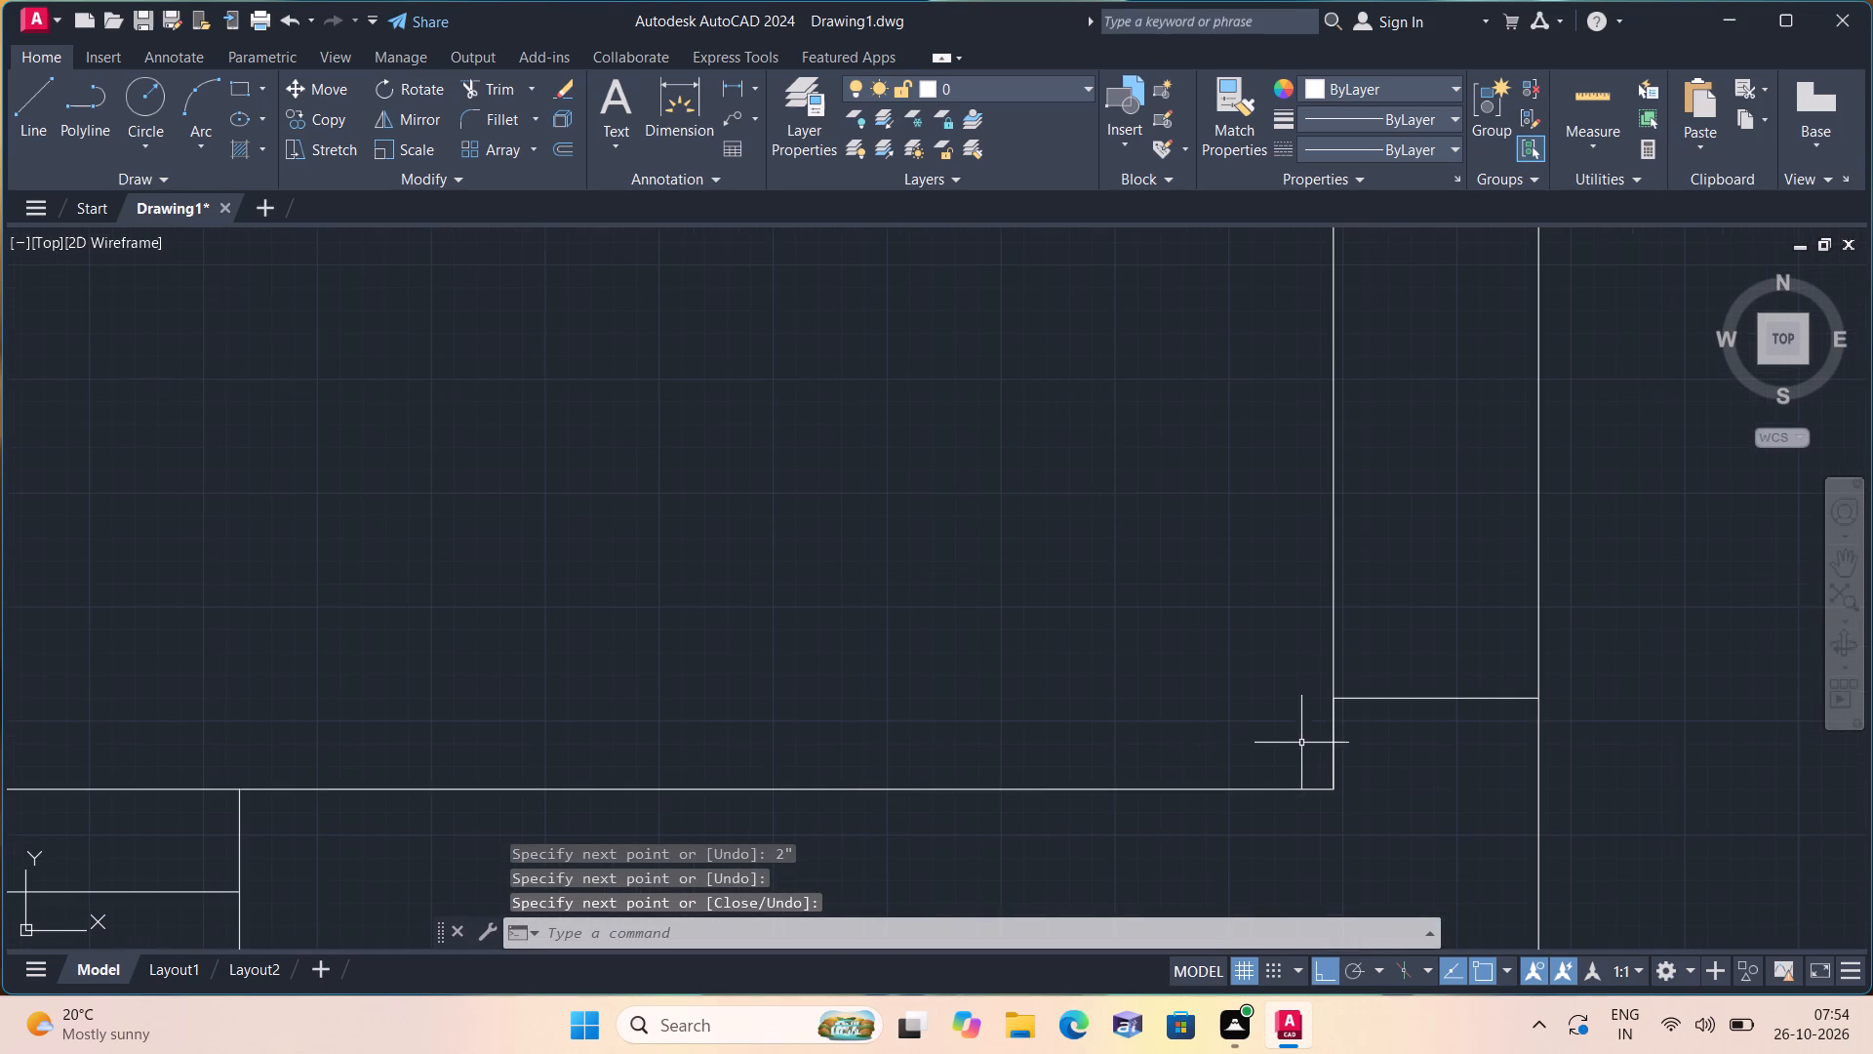
click(1334, 746)
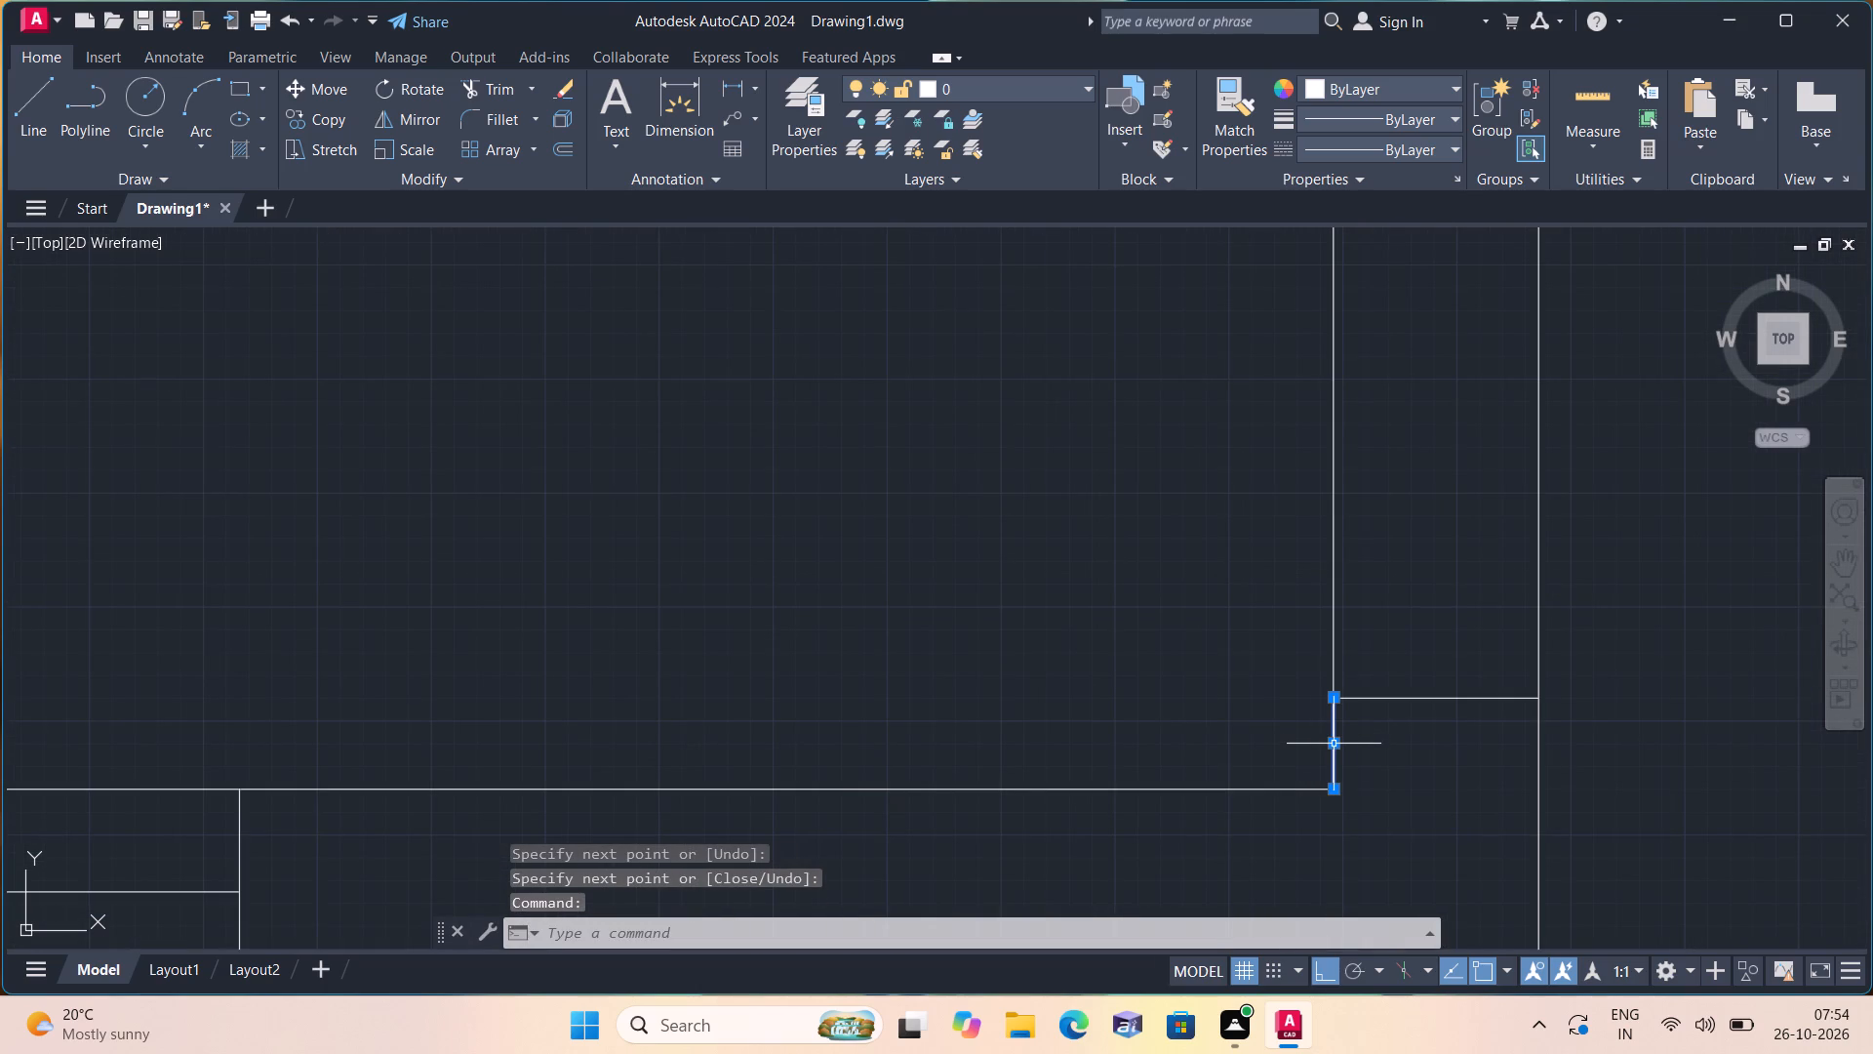
key(Delete)
Draw a 2' horizontal line from the cross line's end at the vertical partition into the narrow room, parallel to the lower partition.
scroll(1336, 711, down, 1)
key(l)
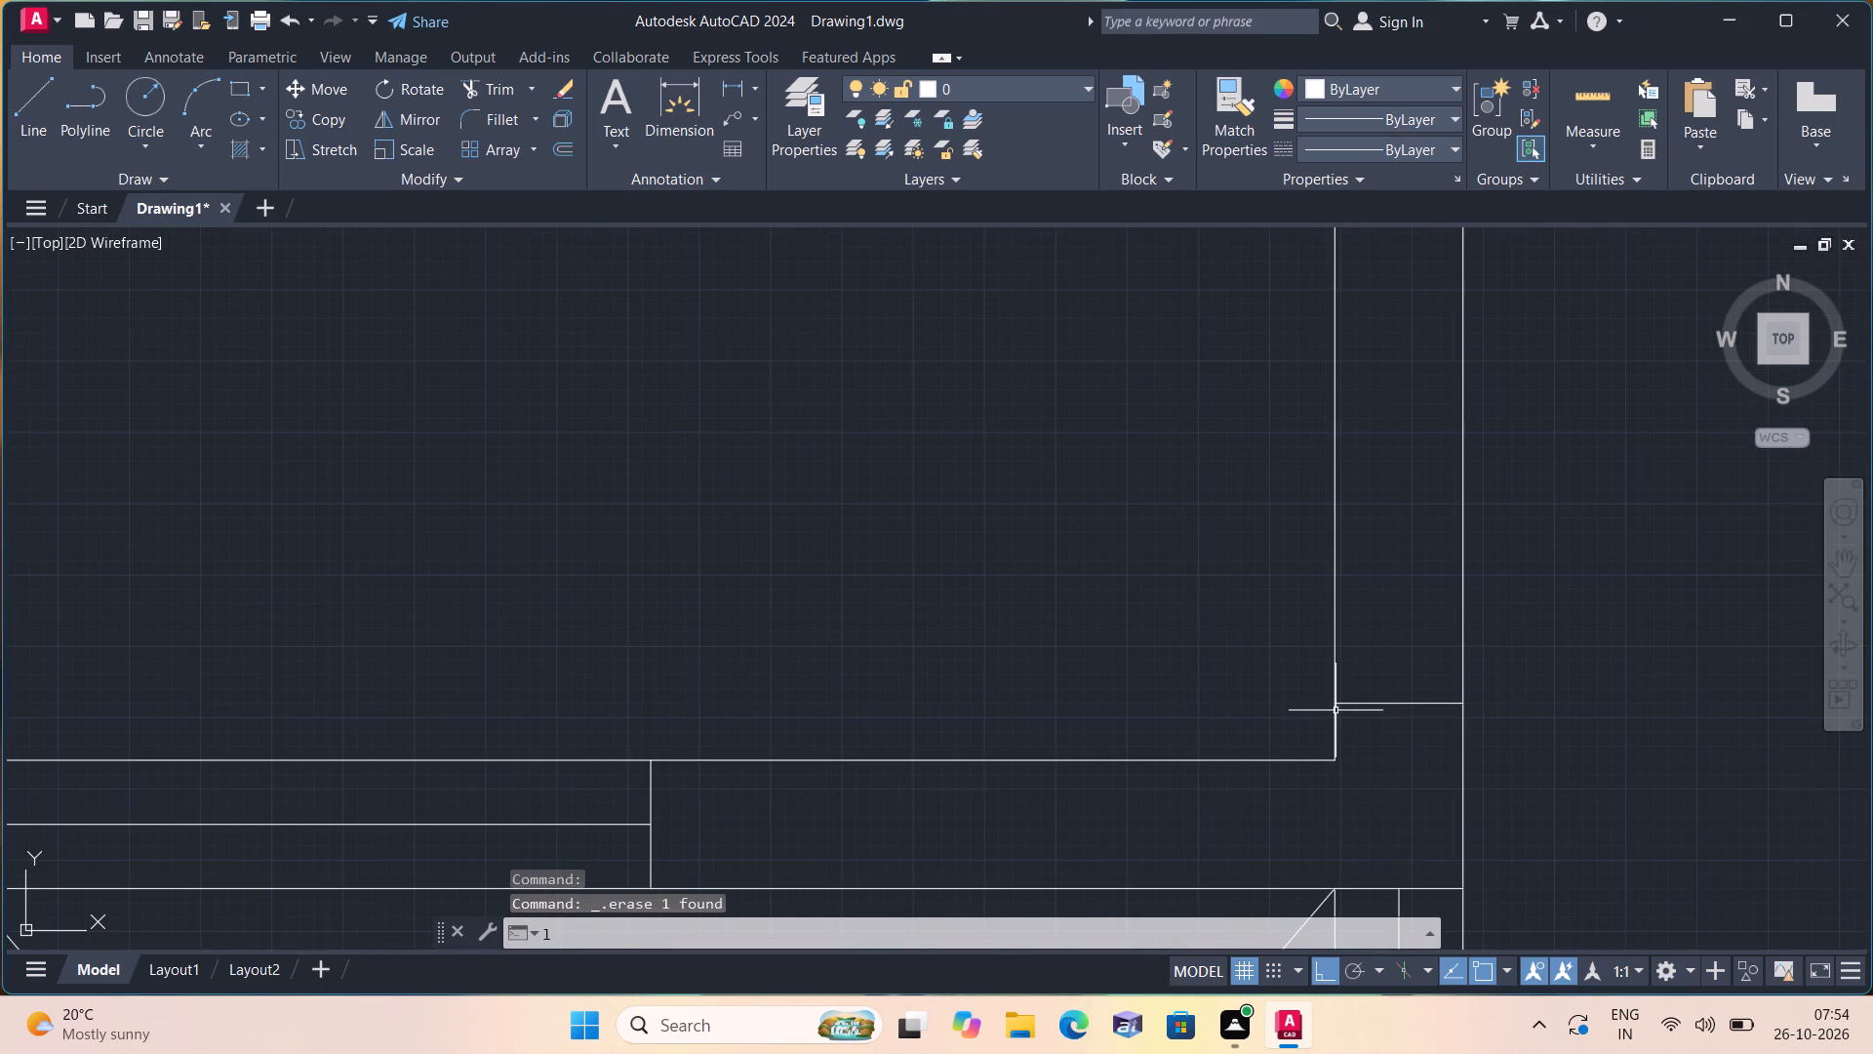
key(space)
click(1324, 708)
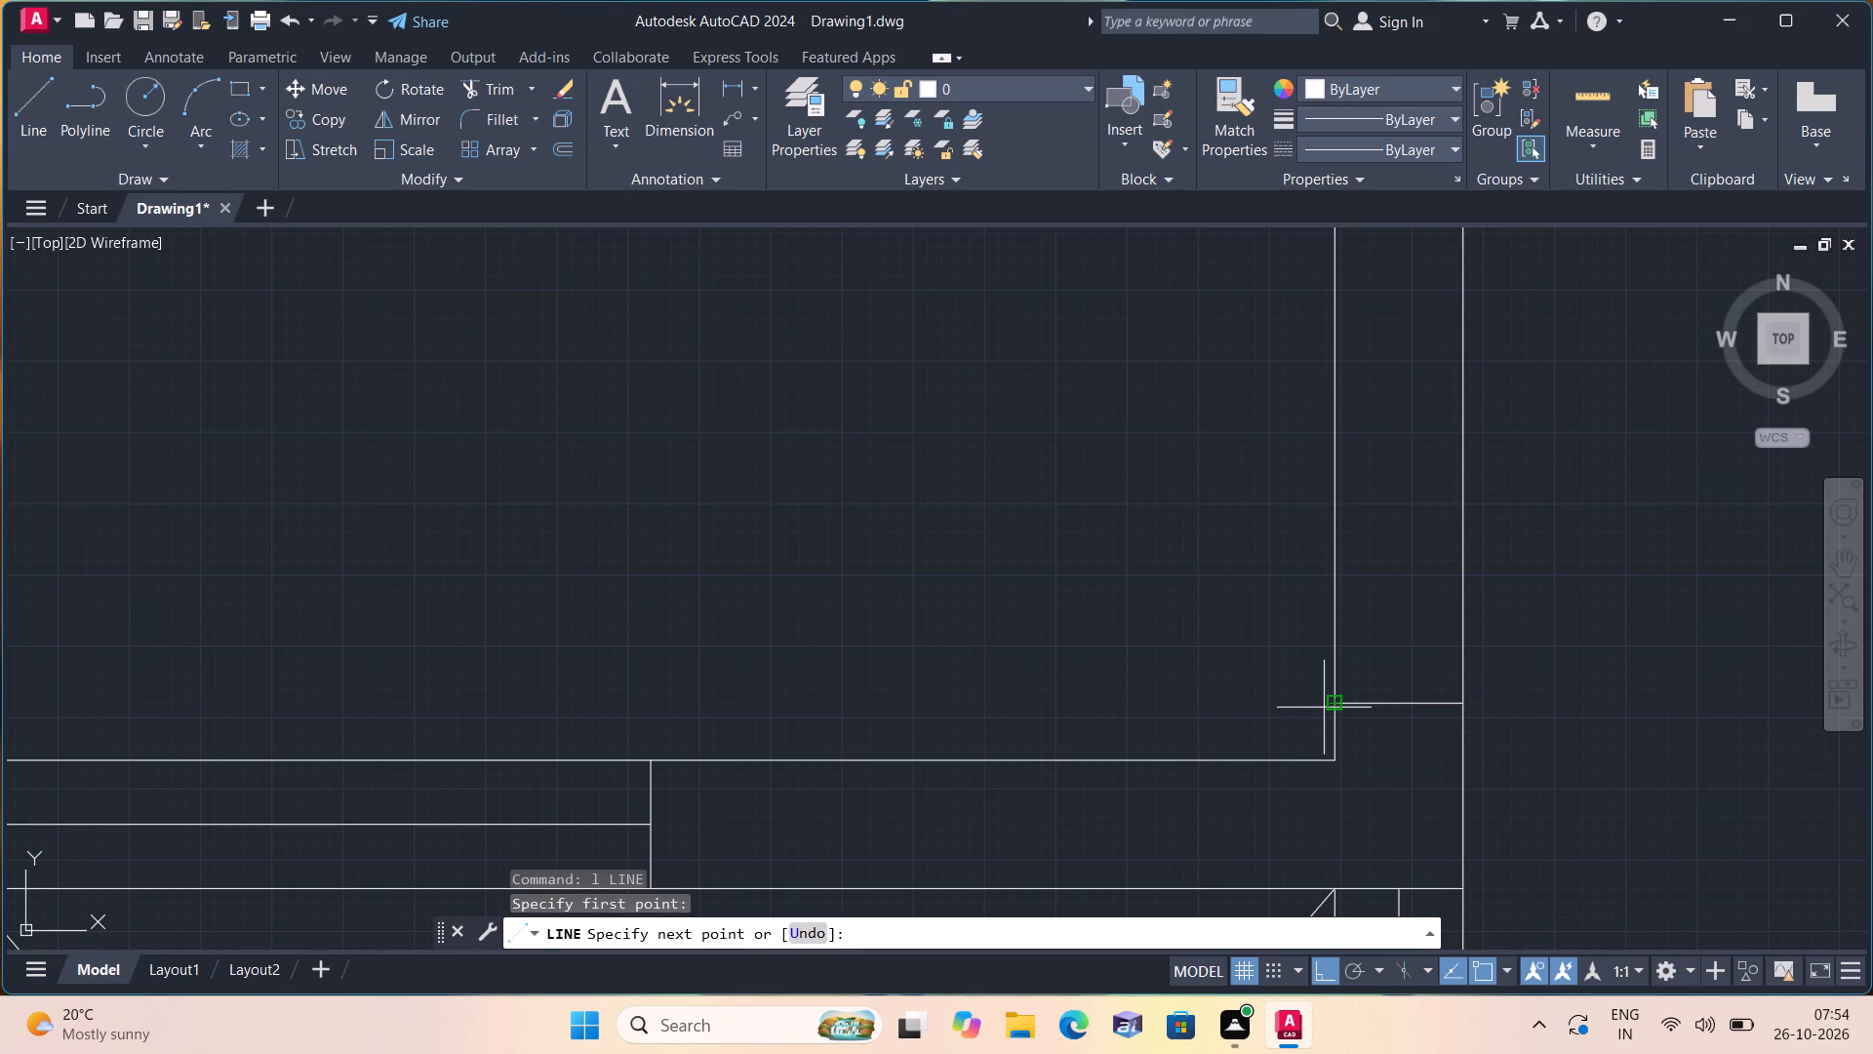
text(2')
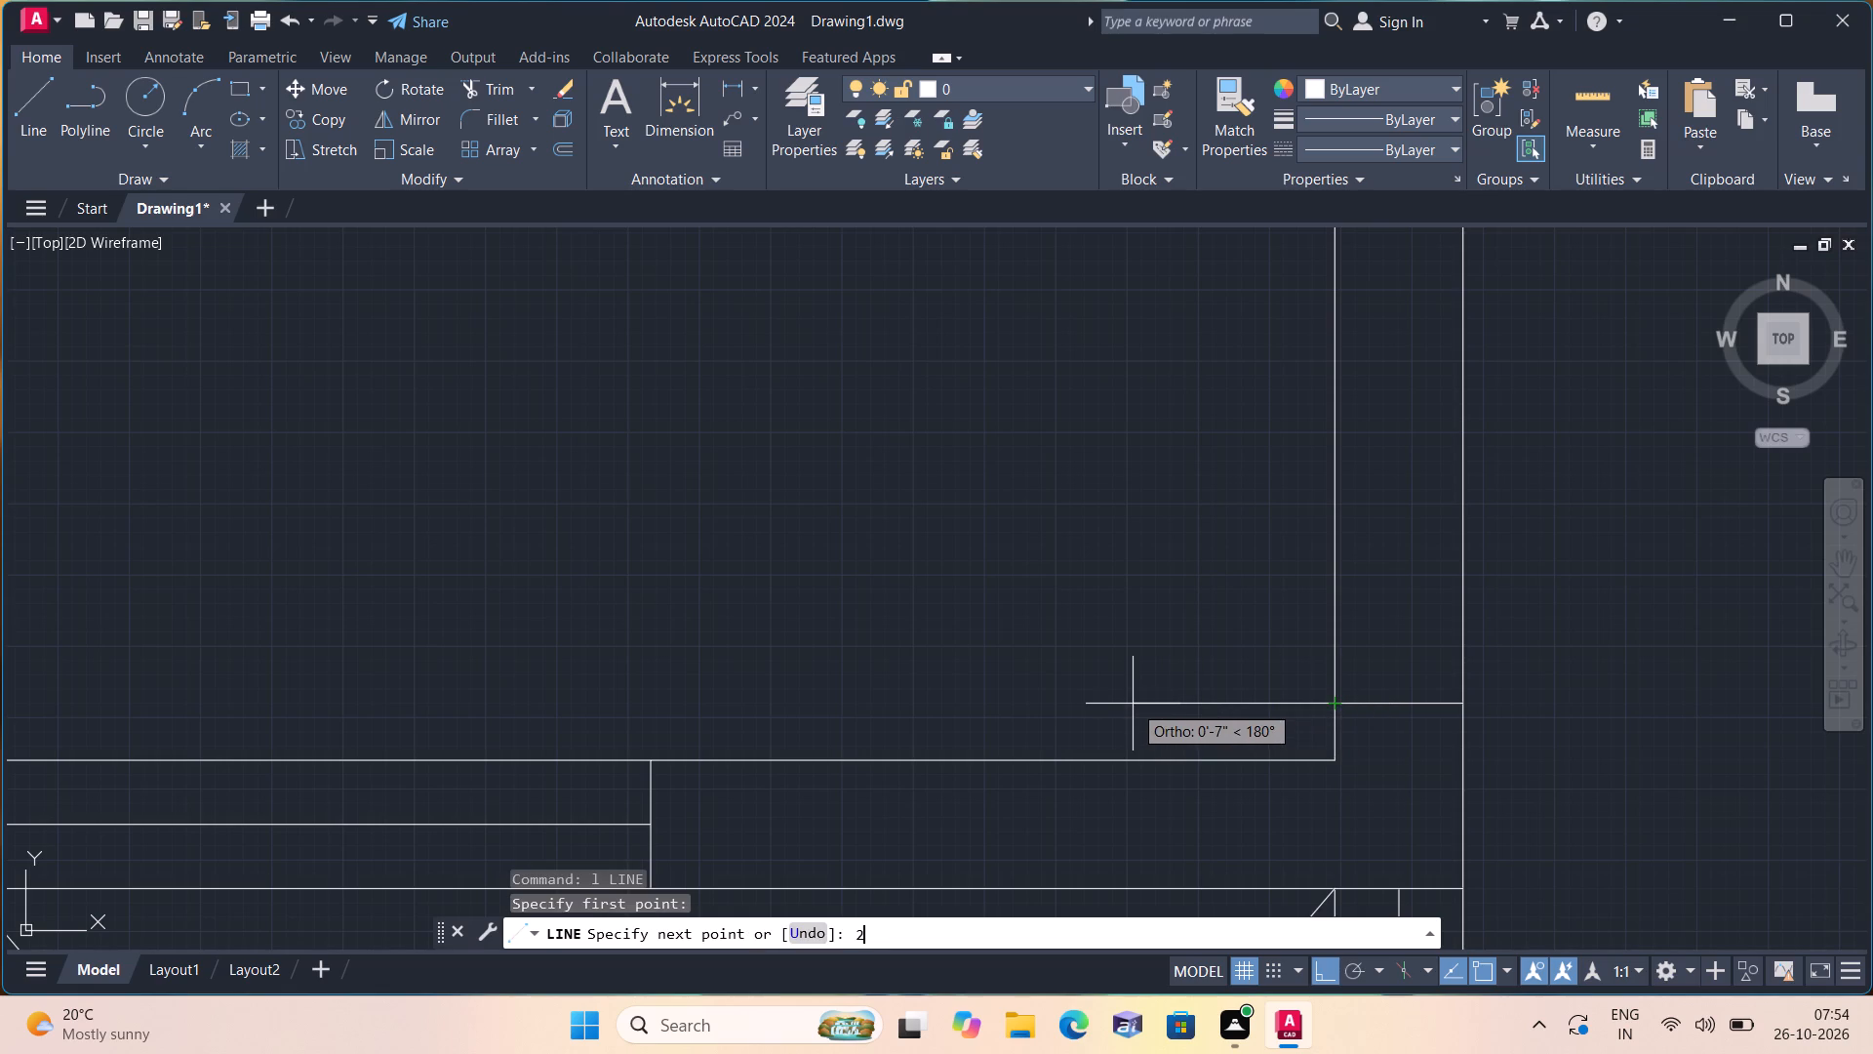
key(space)
key(space)
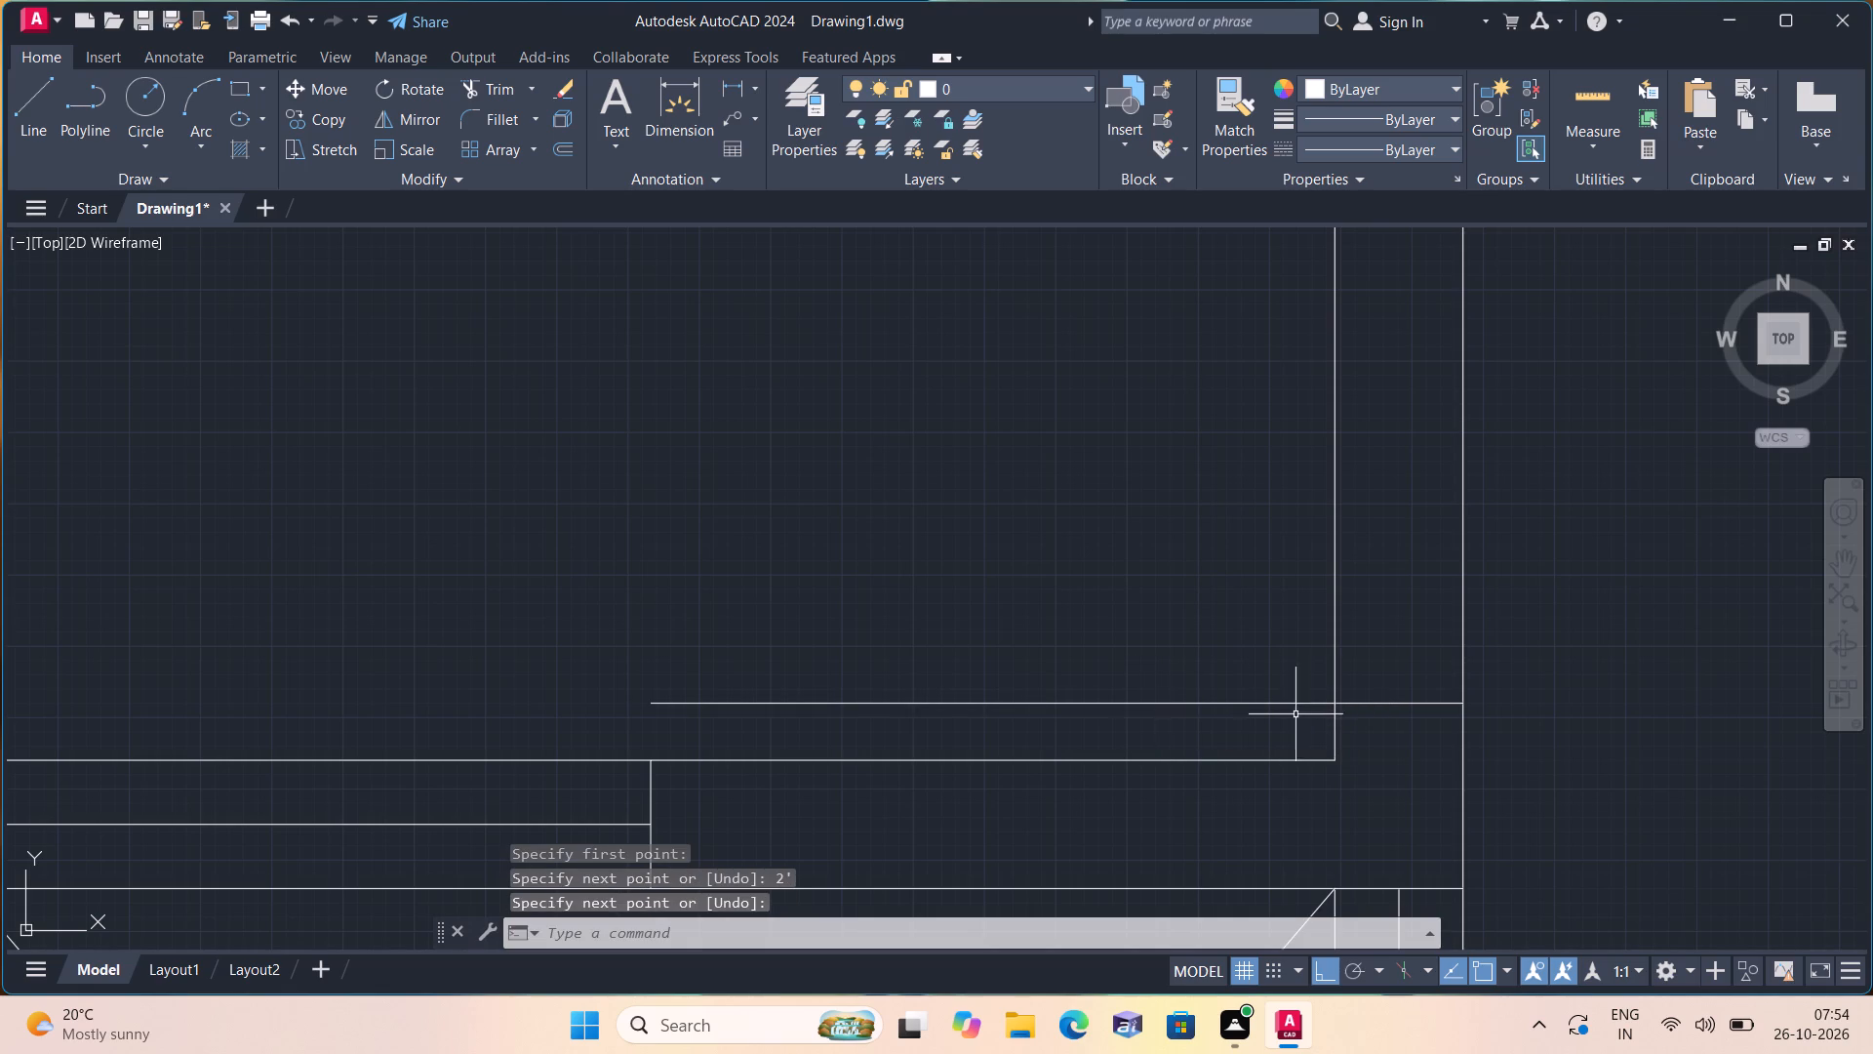
Draw a 2' line up the vertical partition's inner face from the cross line, continuing horizontally across the partition's thickness.
key(space)
click(1338, 705)
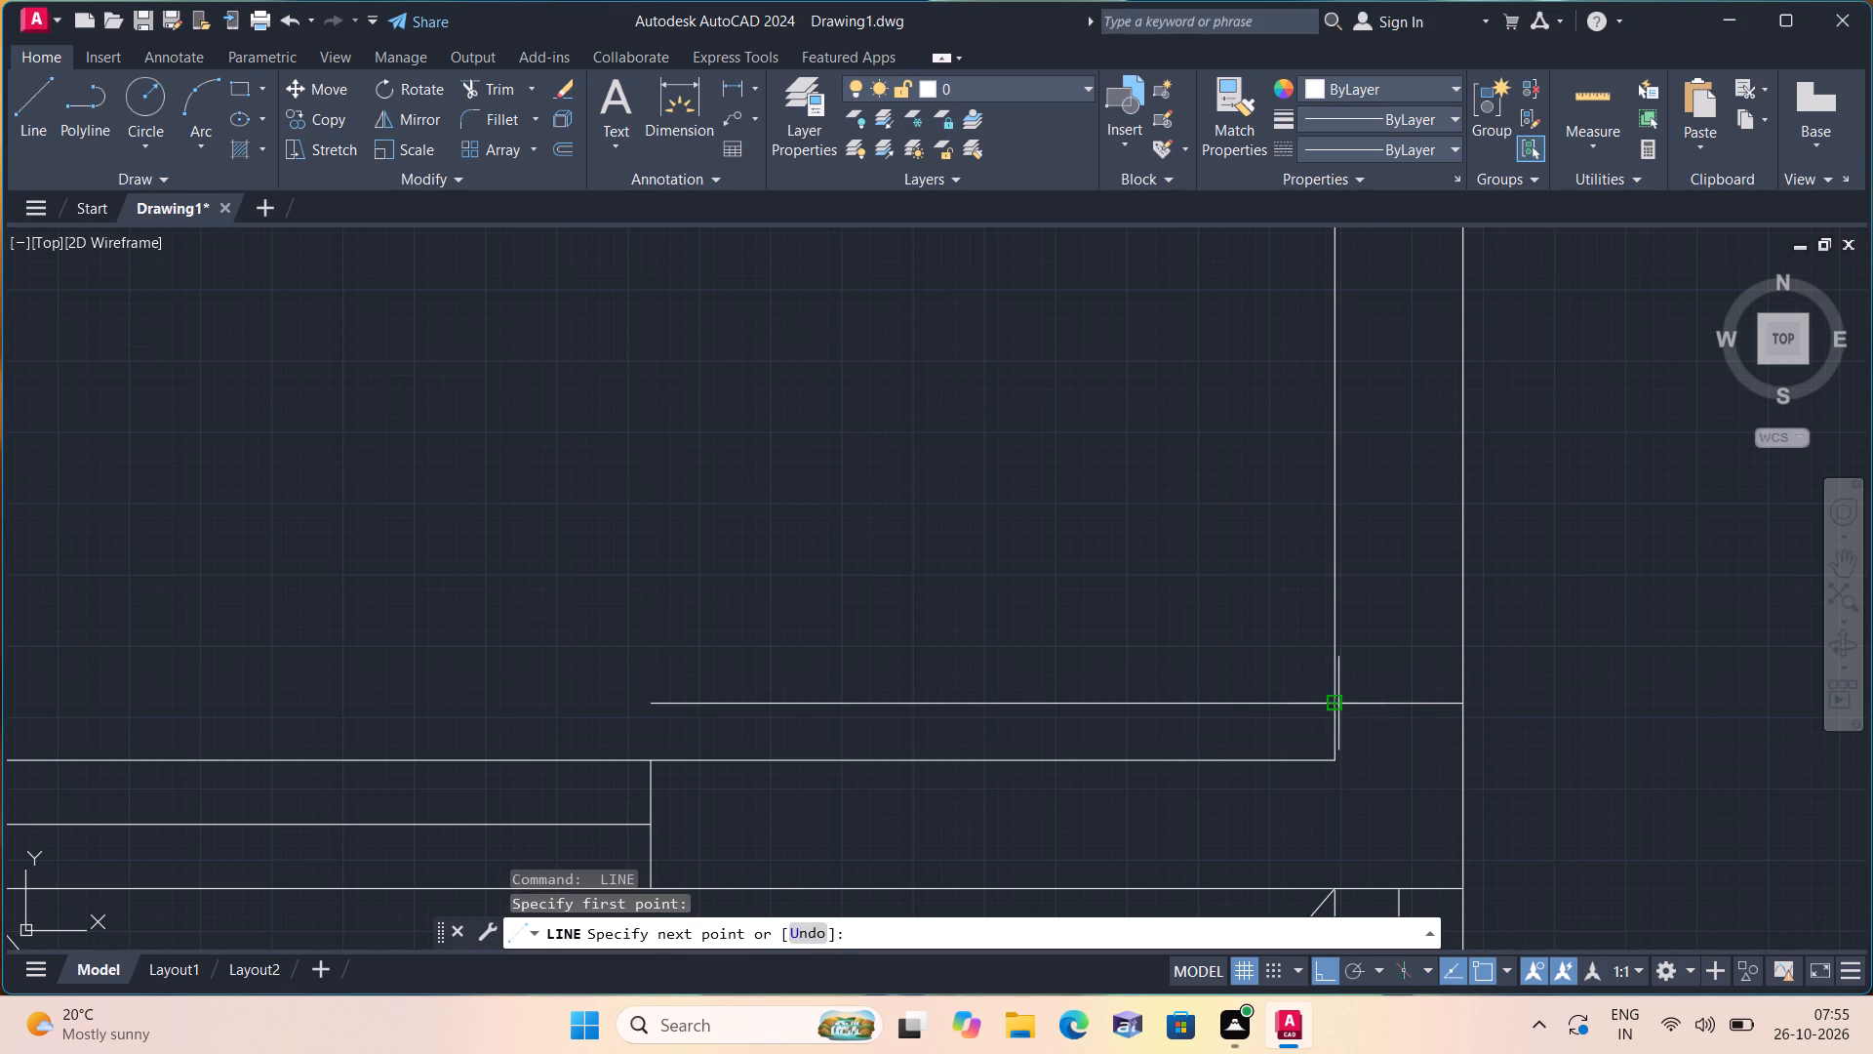
text(2')
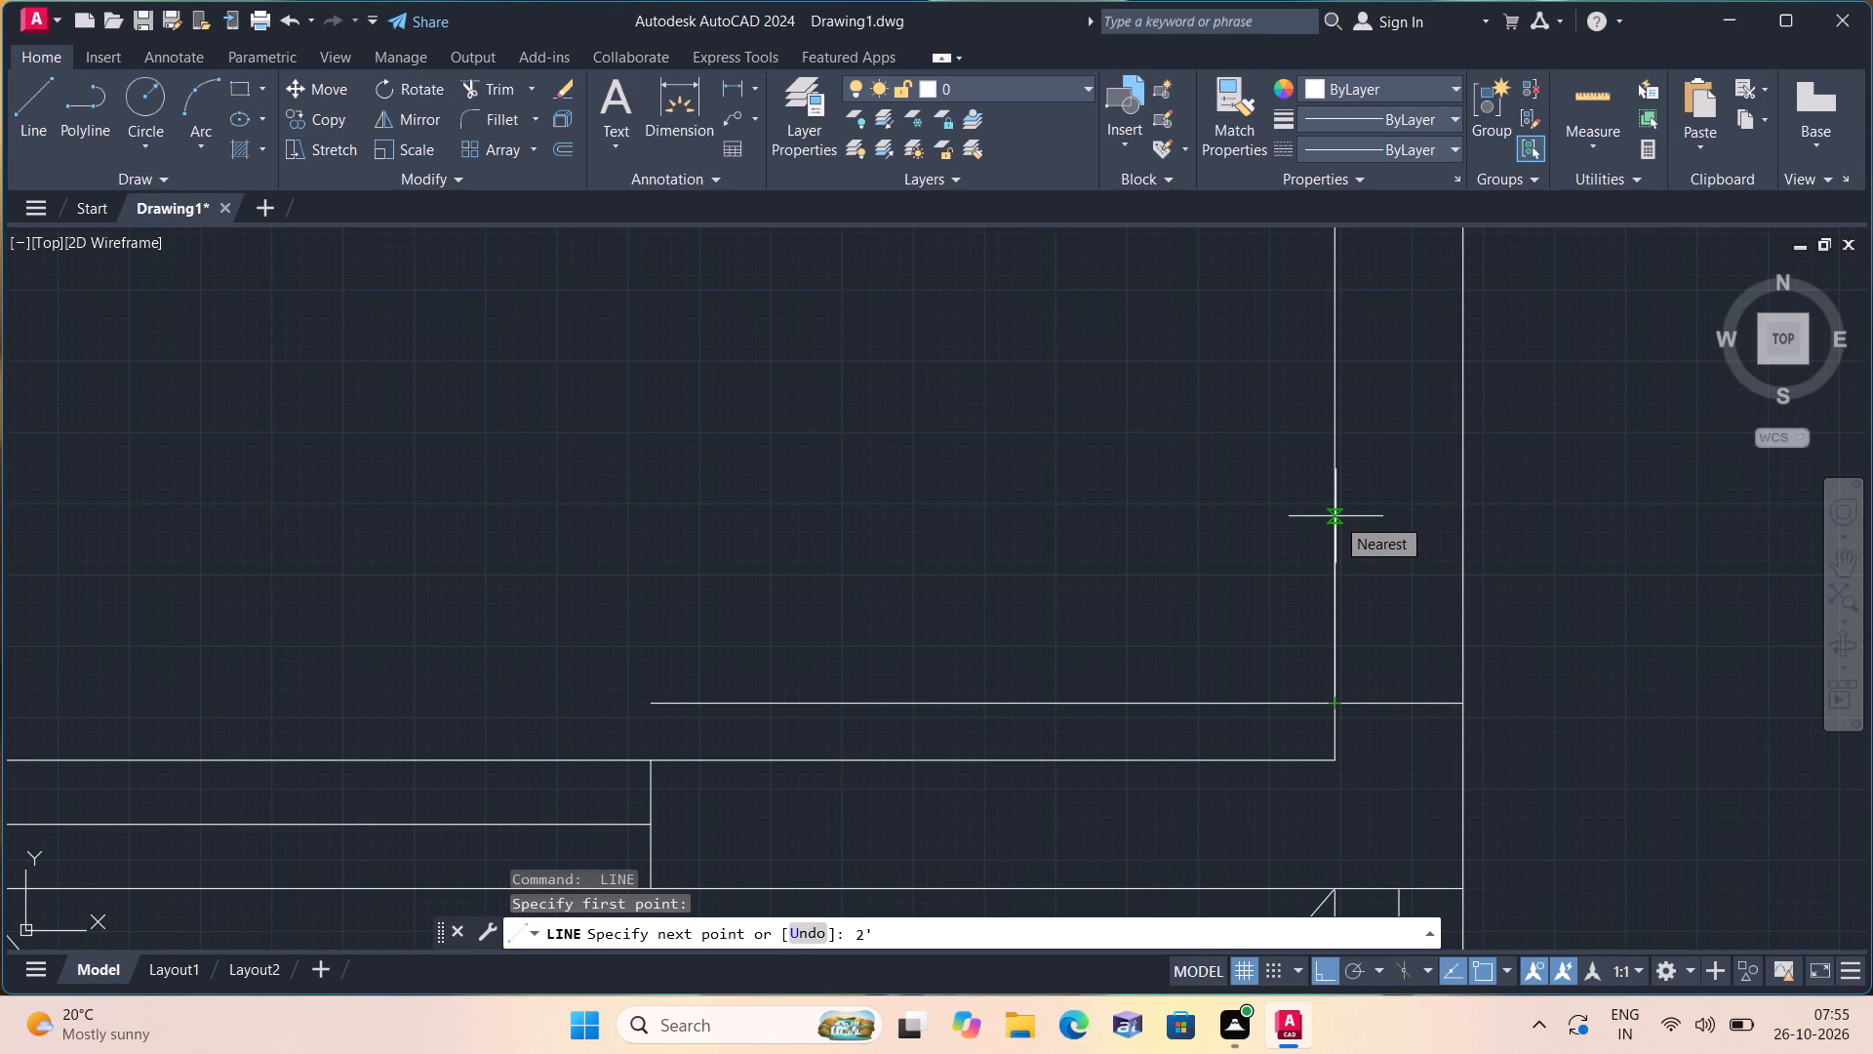
key(space)
scroll(1300, 454, down, 1)
middle_drag(1315, 458, 1384, 645)
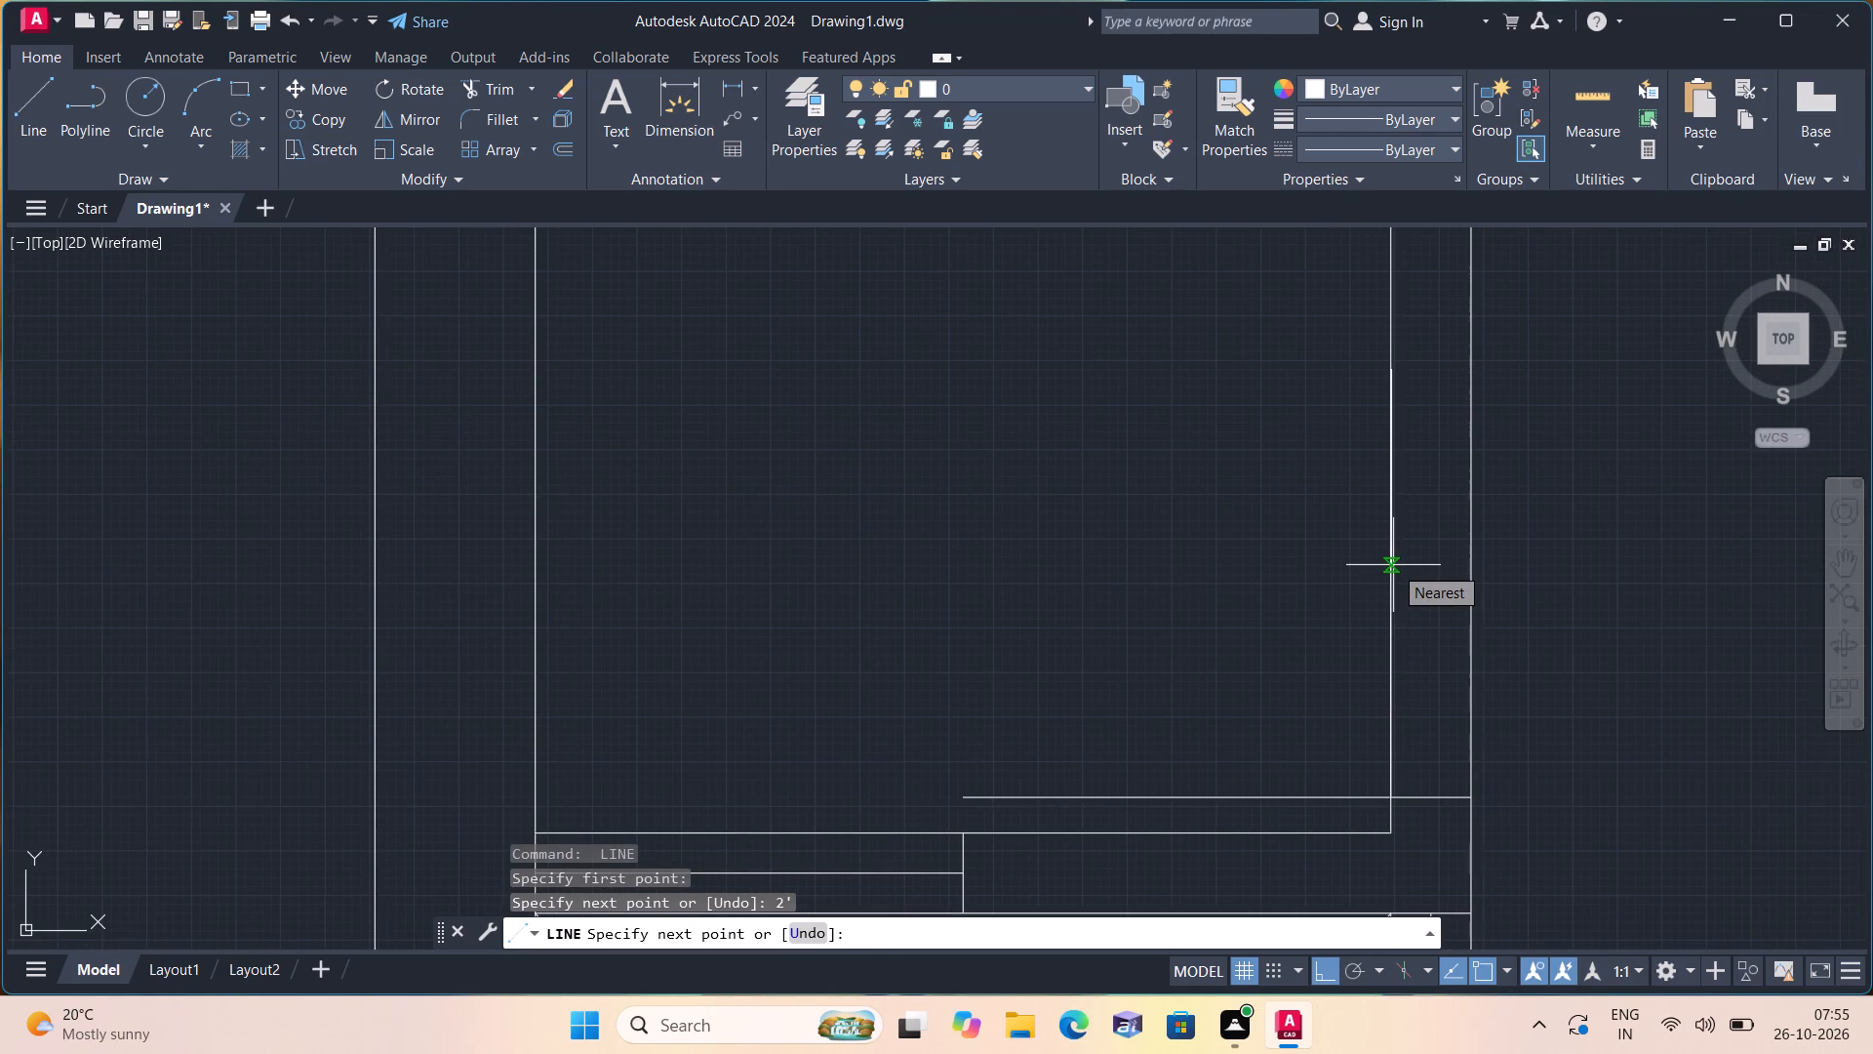
click(1470, 376)
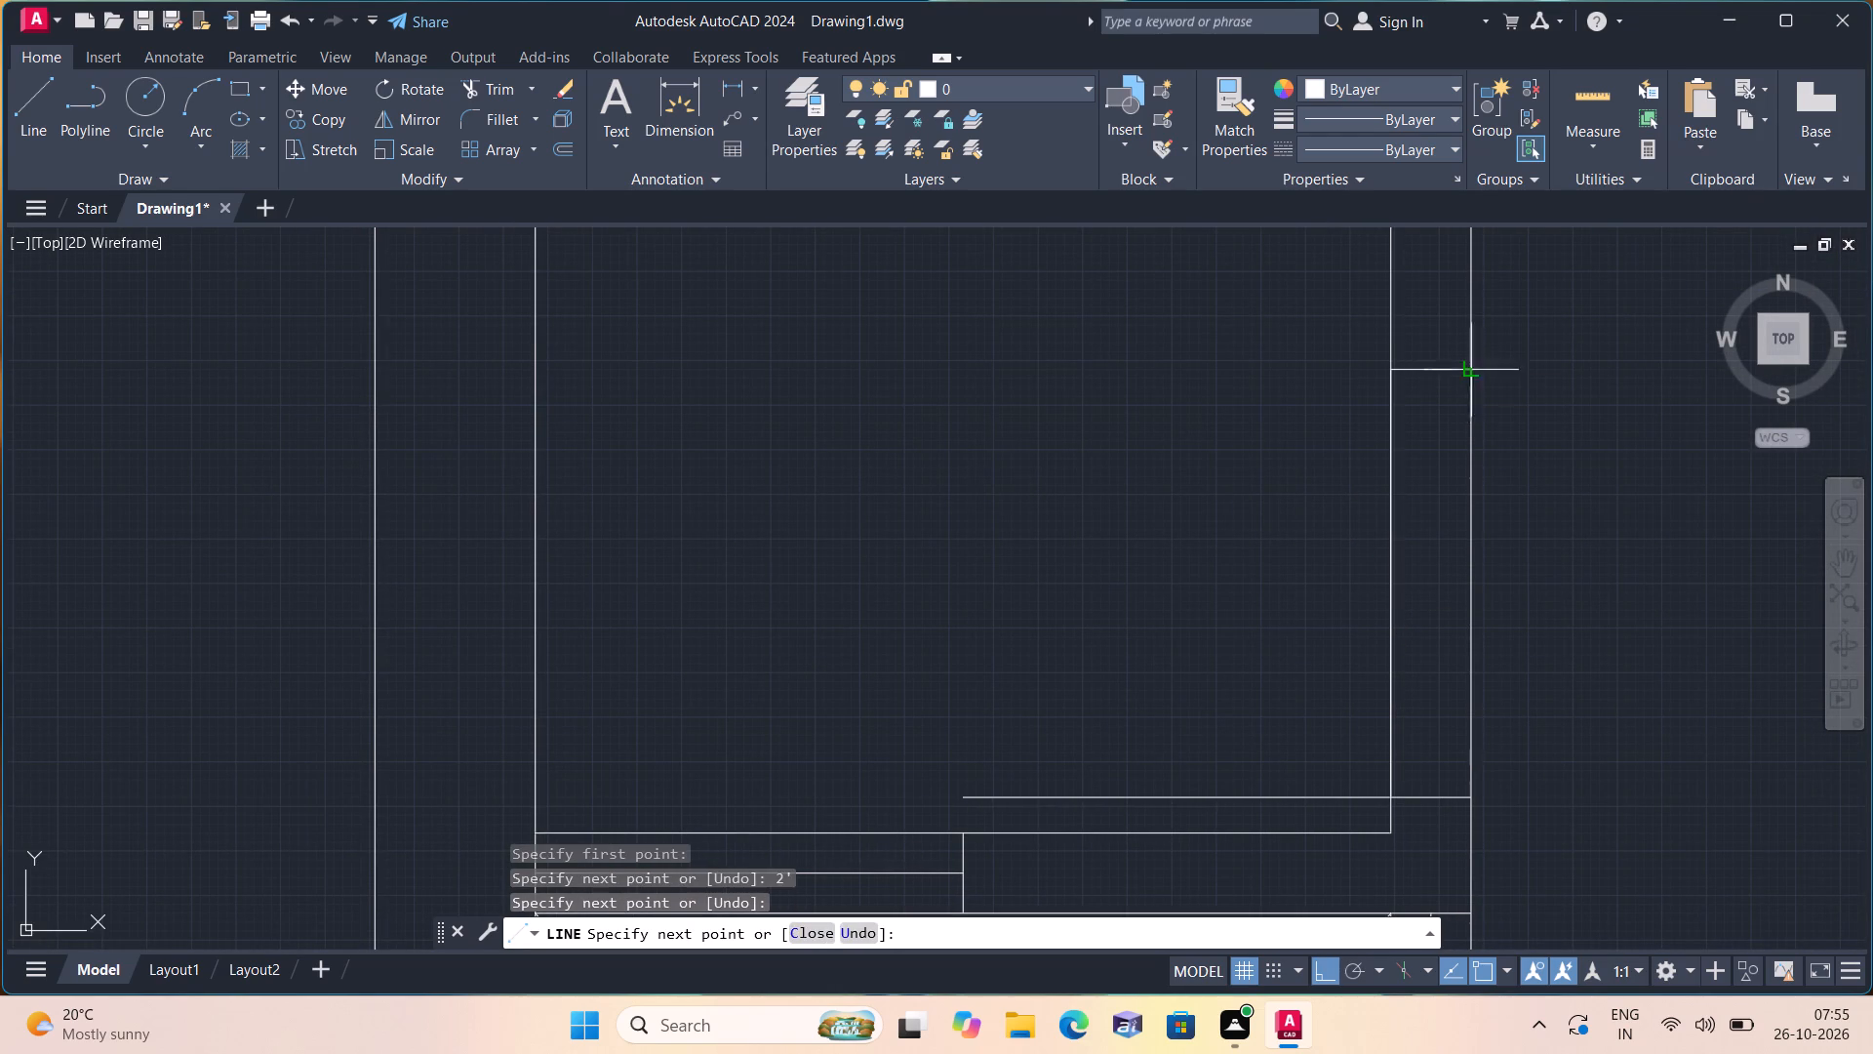
key(space)
Trim both vertical partition lines between the two cross lines to open the narrow room's doorway.
text(trim)
key(space)
drag(1549, 476, 1183, 546)
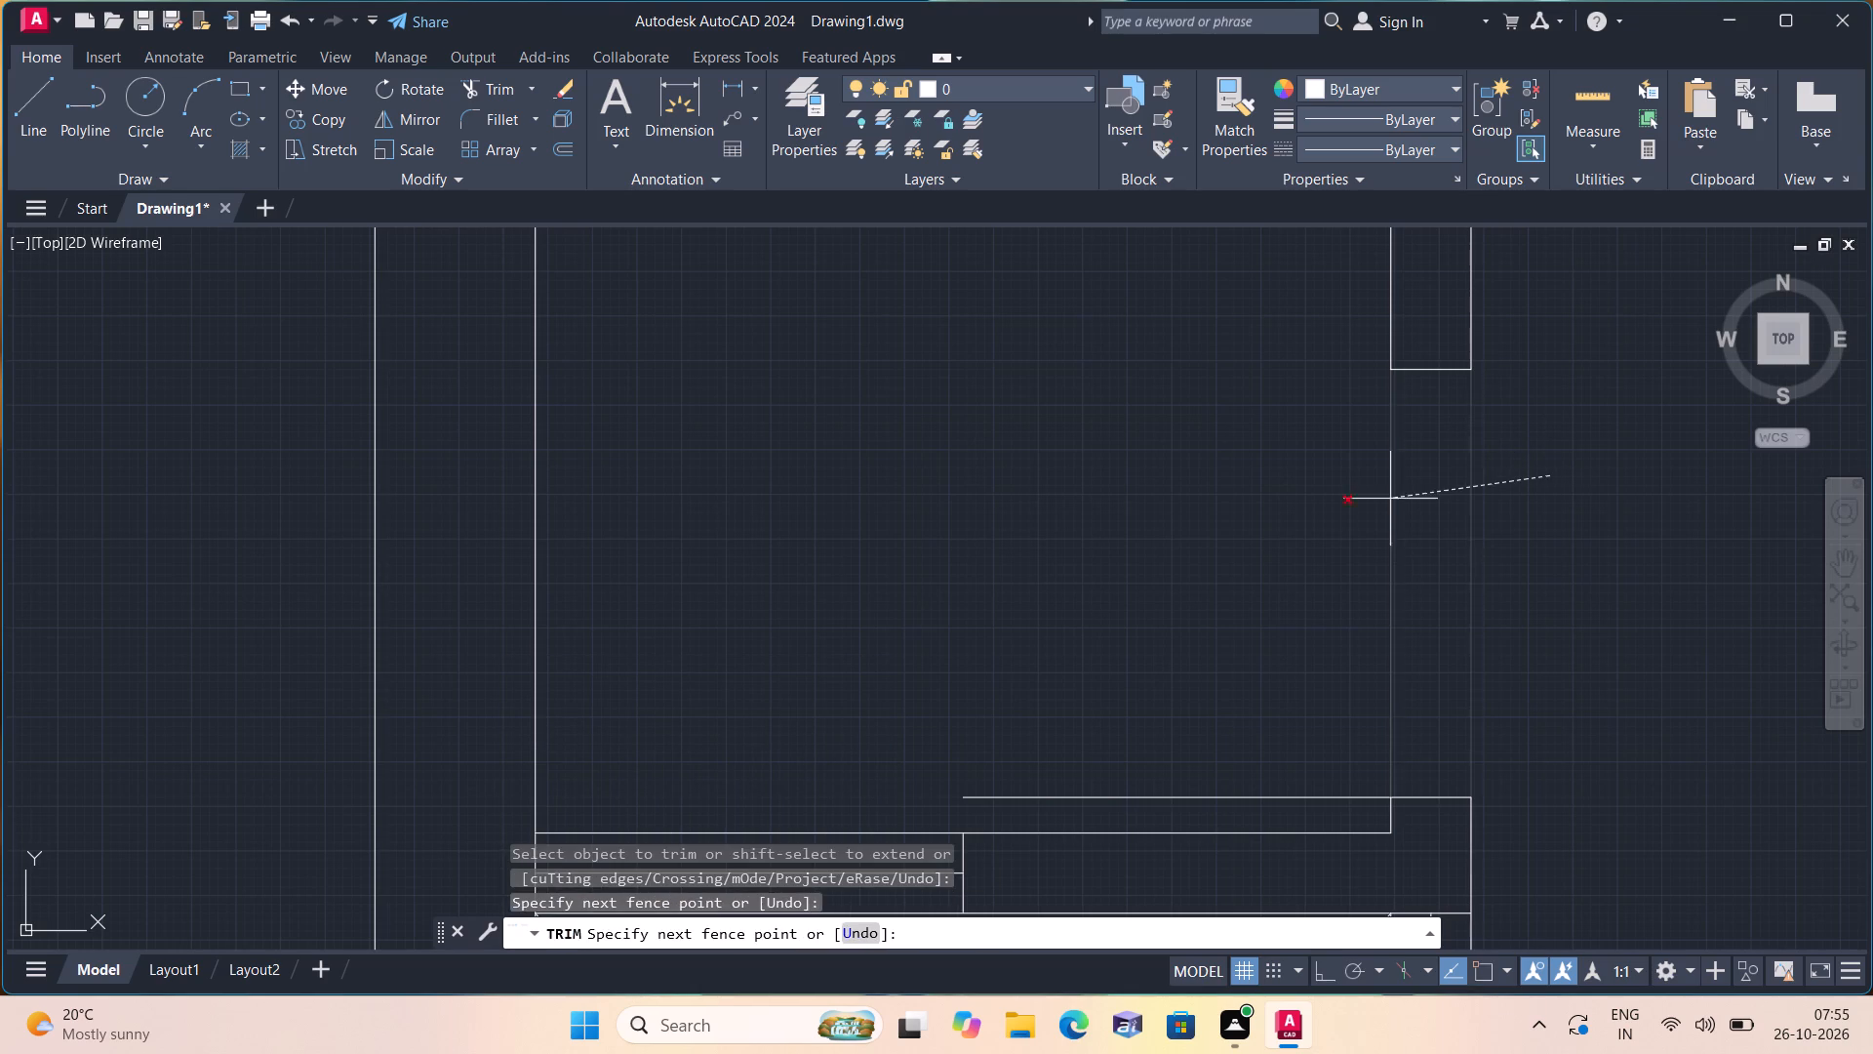
drag(1183, 546, 1104, 564)
key(space)
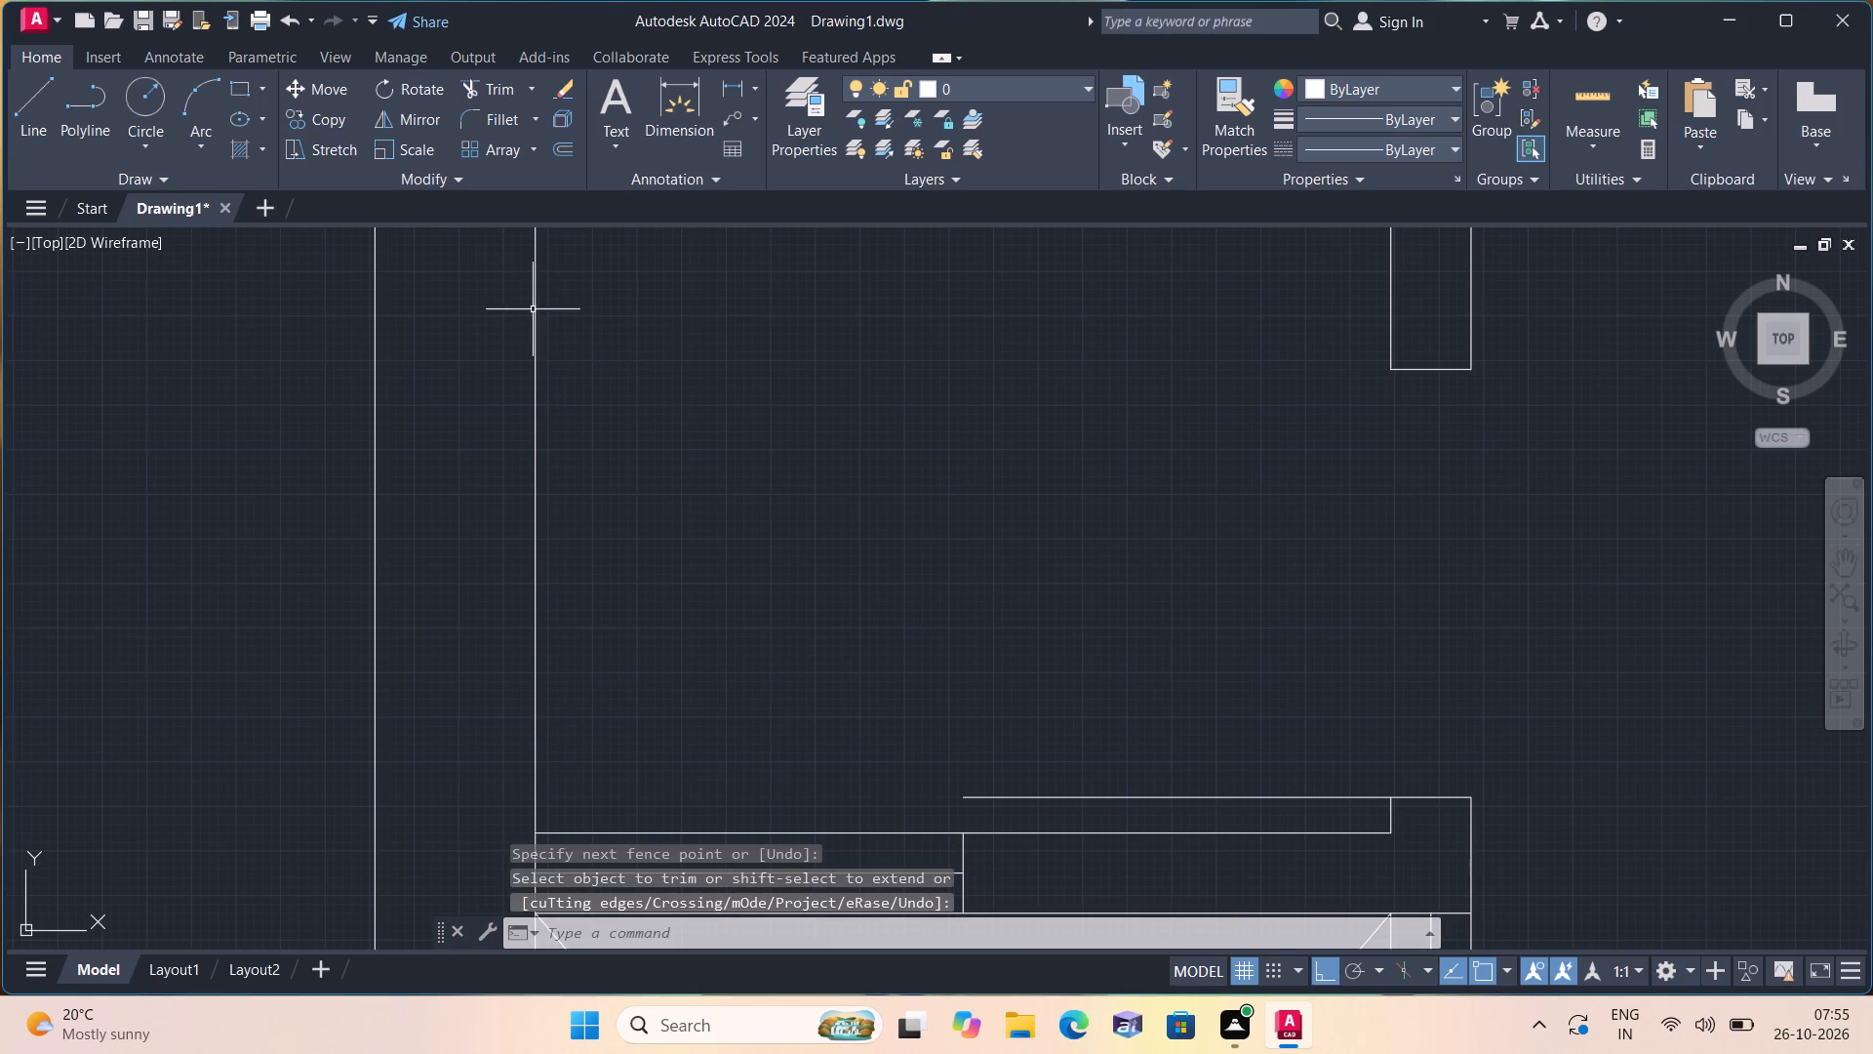
Draw a Start, End, Direction arc from the 2' door line's free end to the doorway's upper jamb corner, starting vertically upward.
click(199, 146)
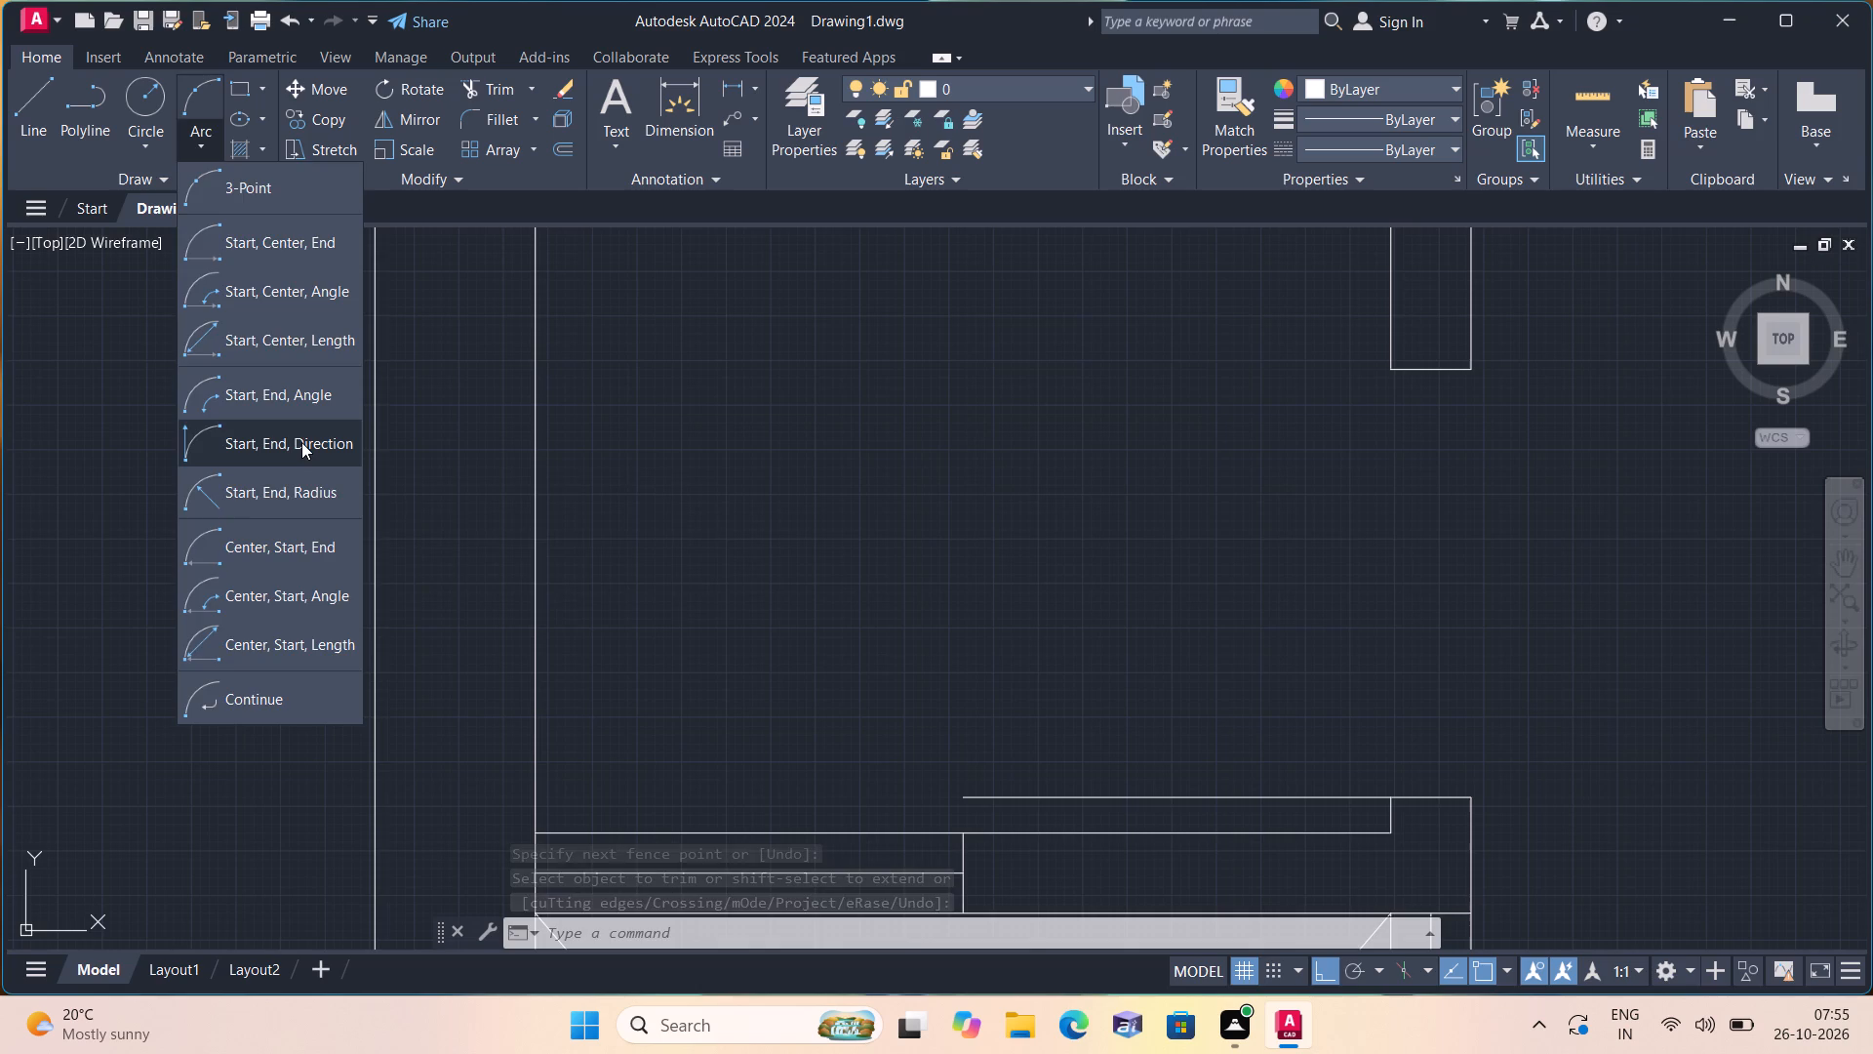
click(301, 442)
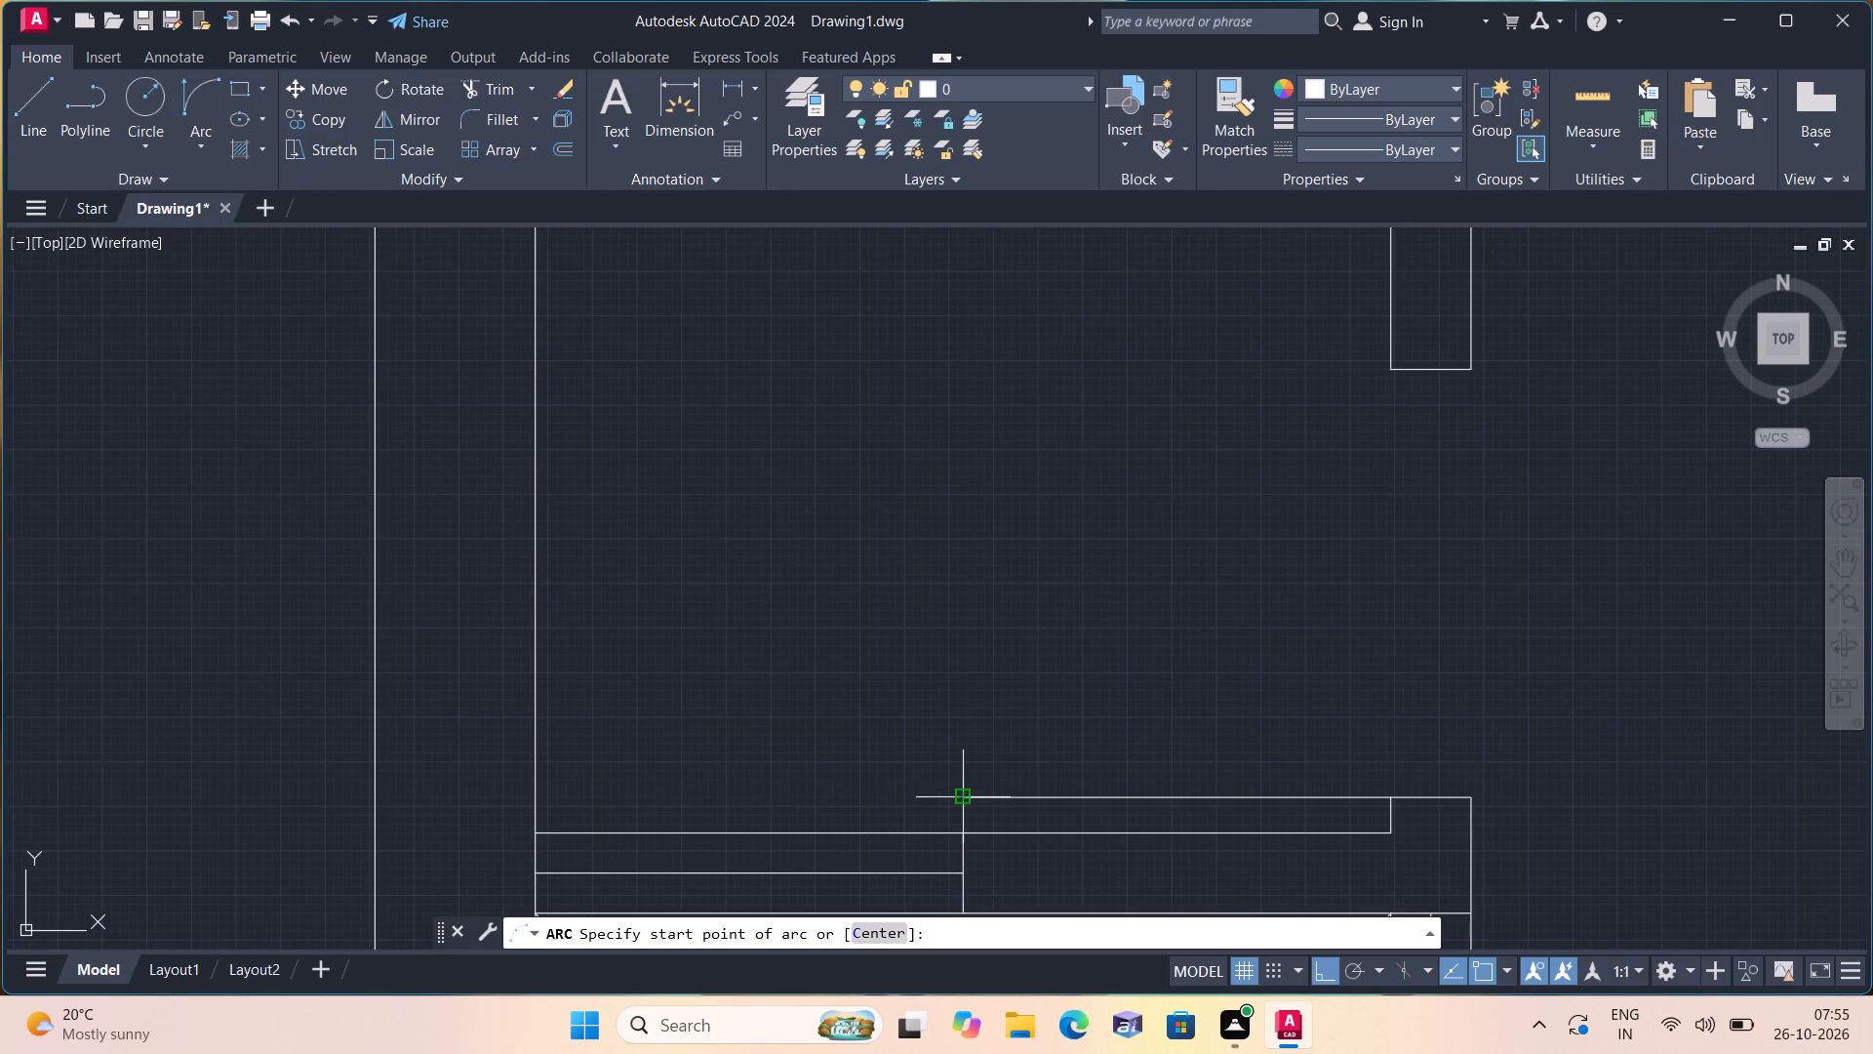
click(963, 792)
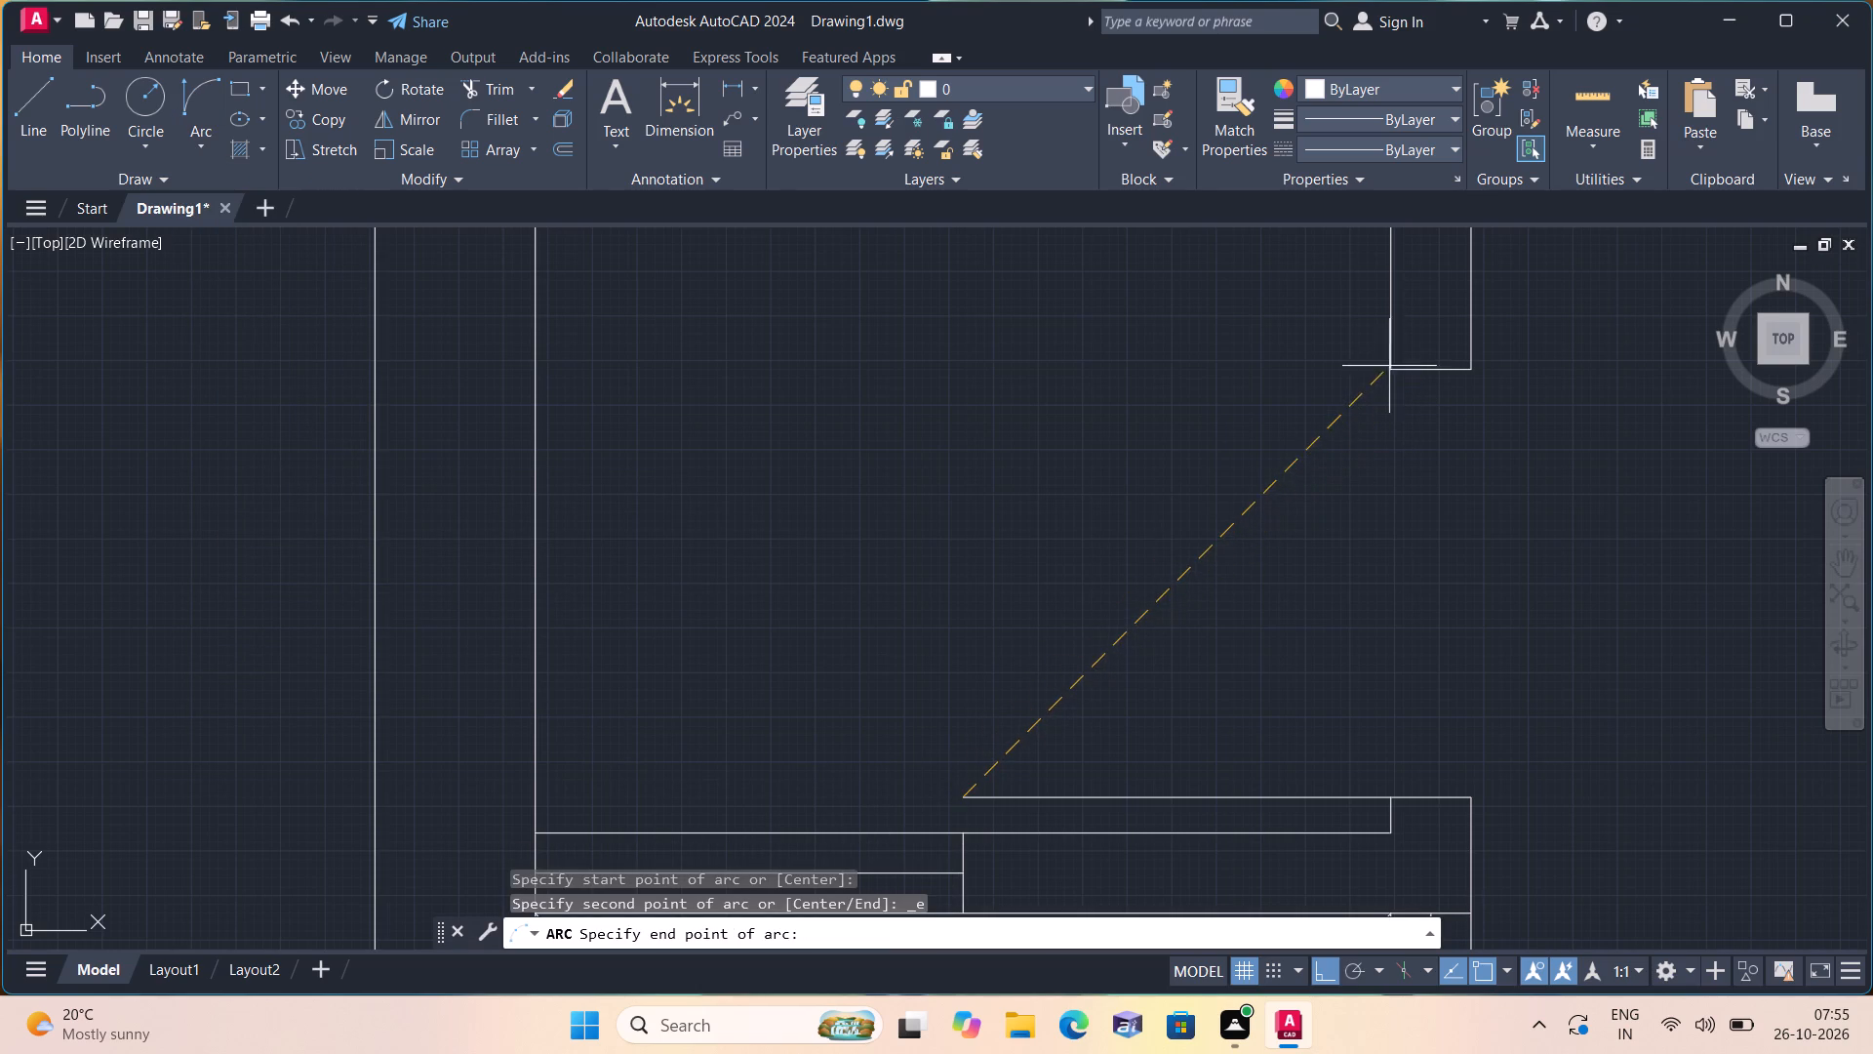
click(1385, 370)
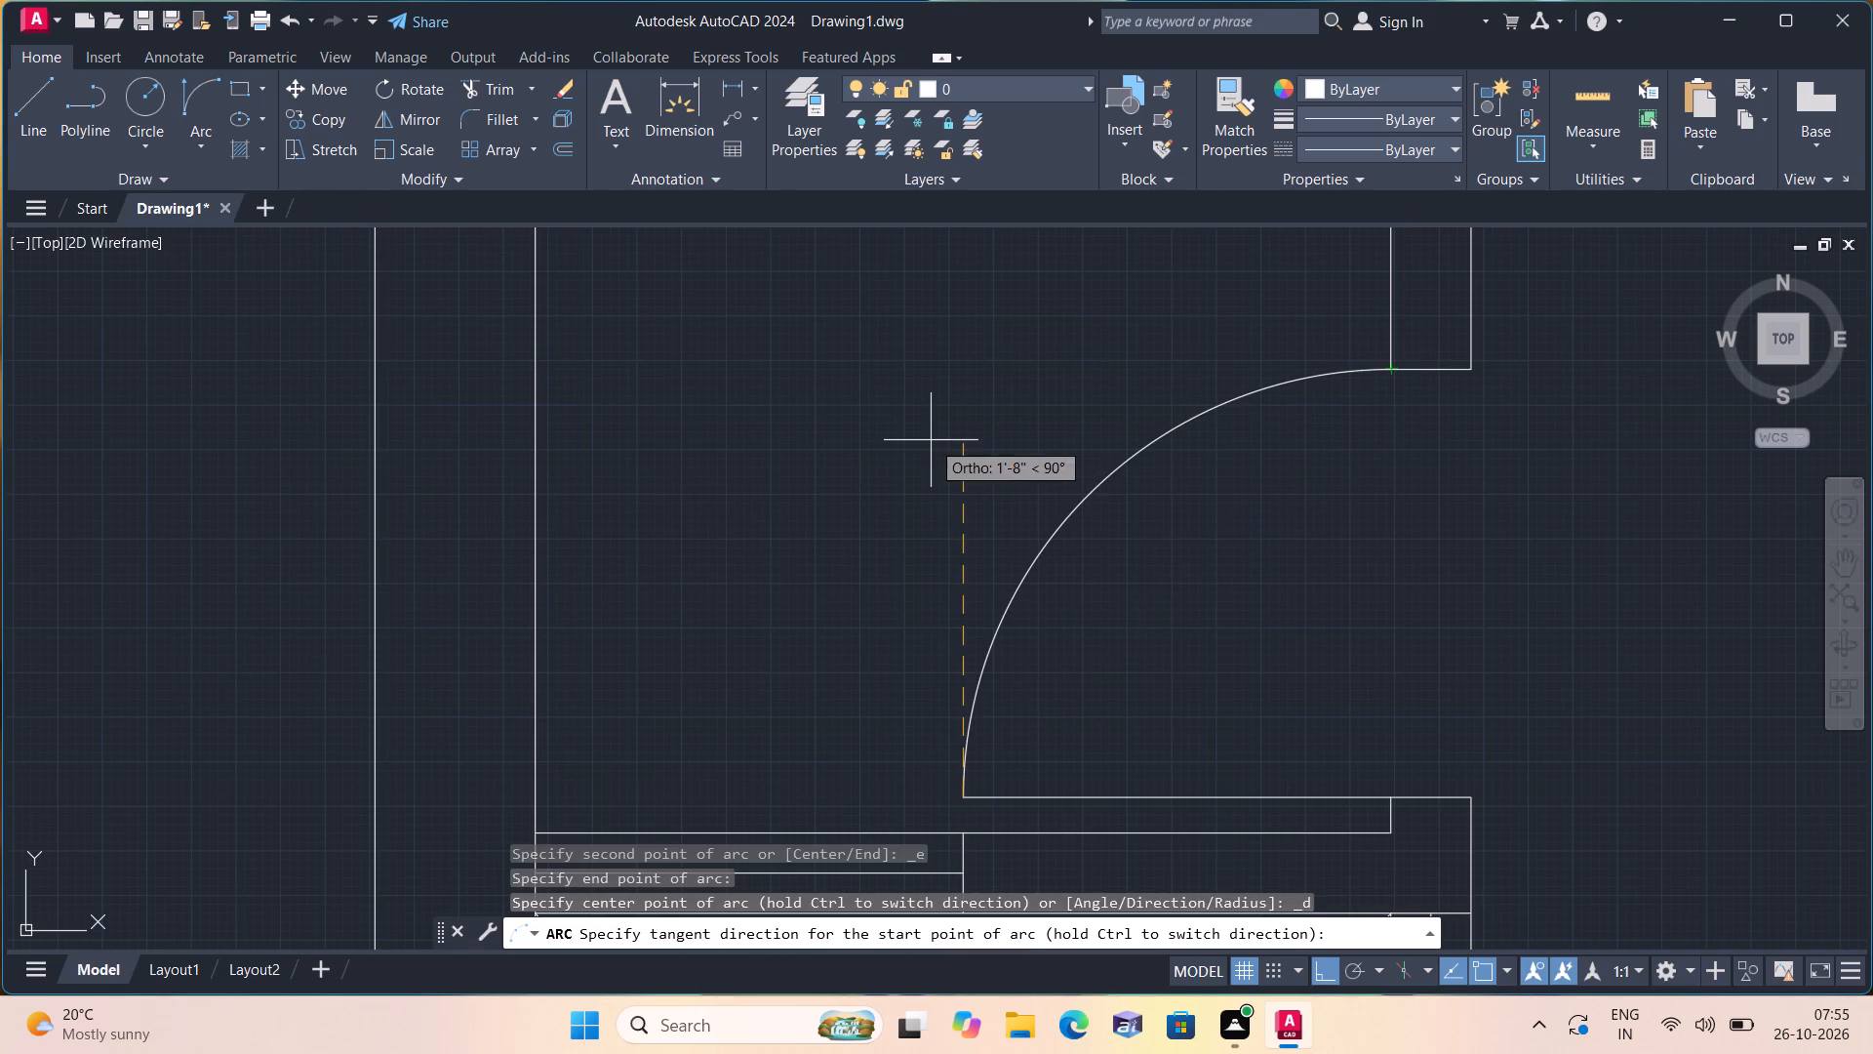
click(931, 440)
Draw a 2" line along the large room's lower partition from the right outer wall's inner face, continuing down across the partition's thickness.
scroll(897, 587, down, 1)
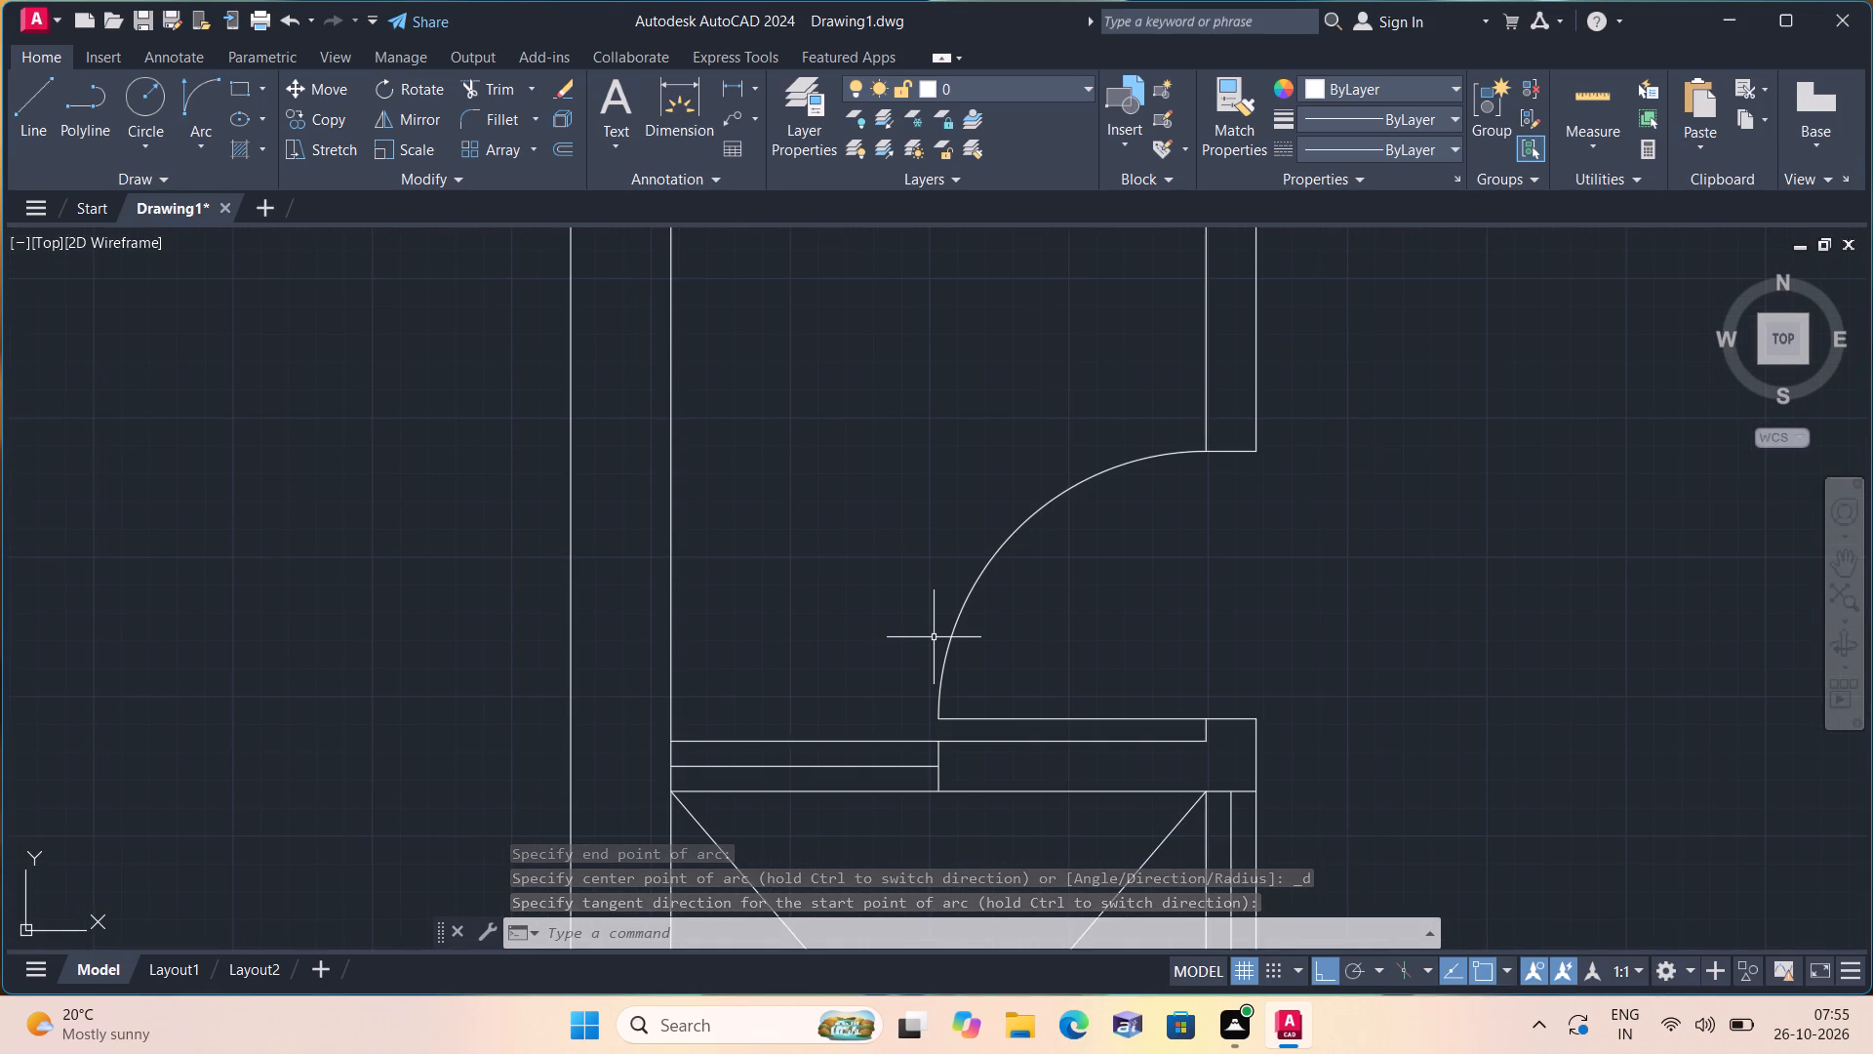
scroll(934, 637, down, 1)
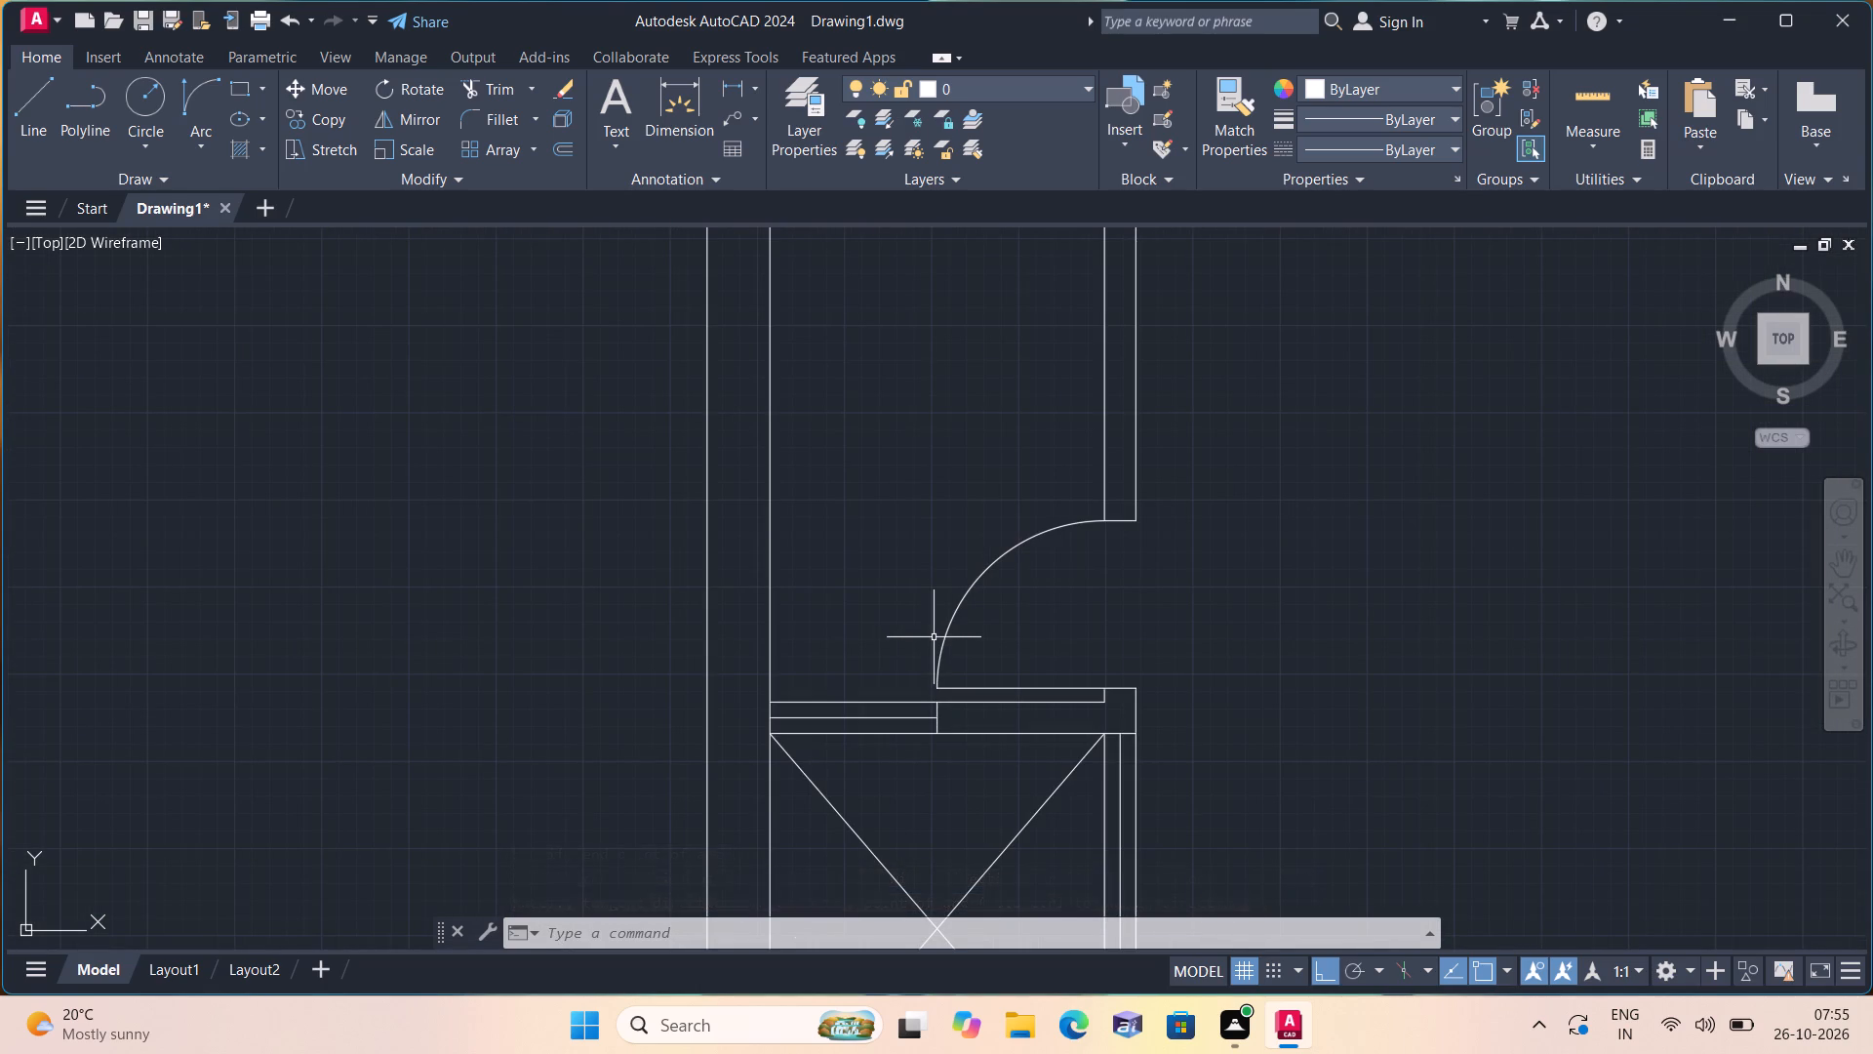
middle_click(925, 562)
scroll(925, 562, down, 1)
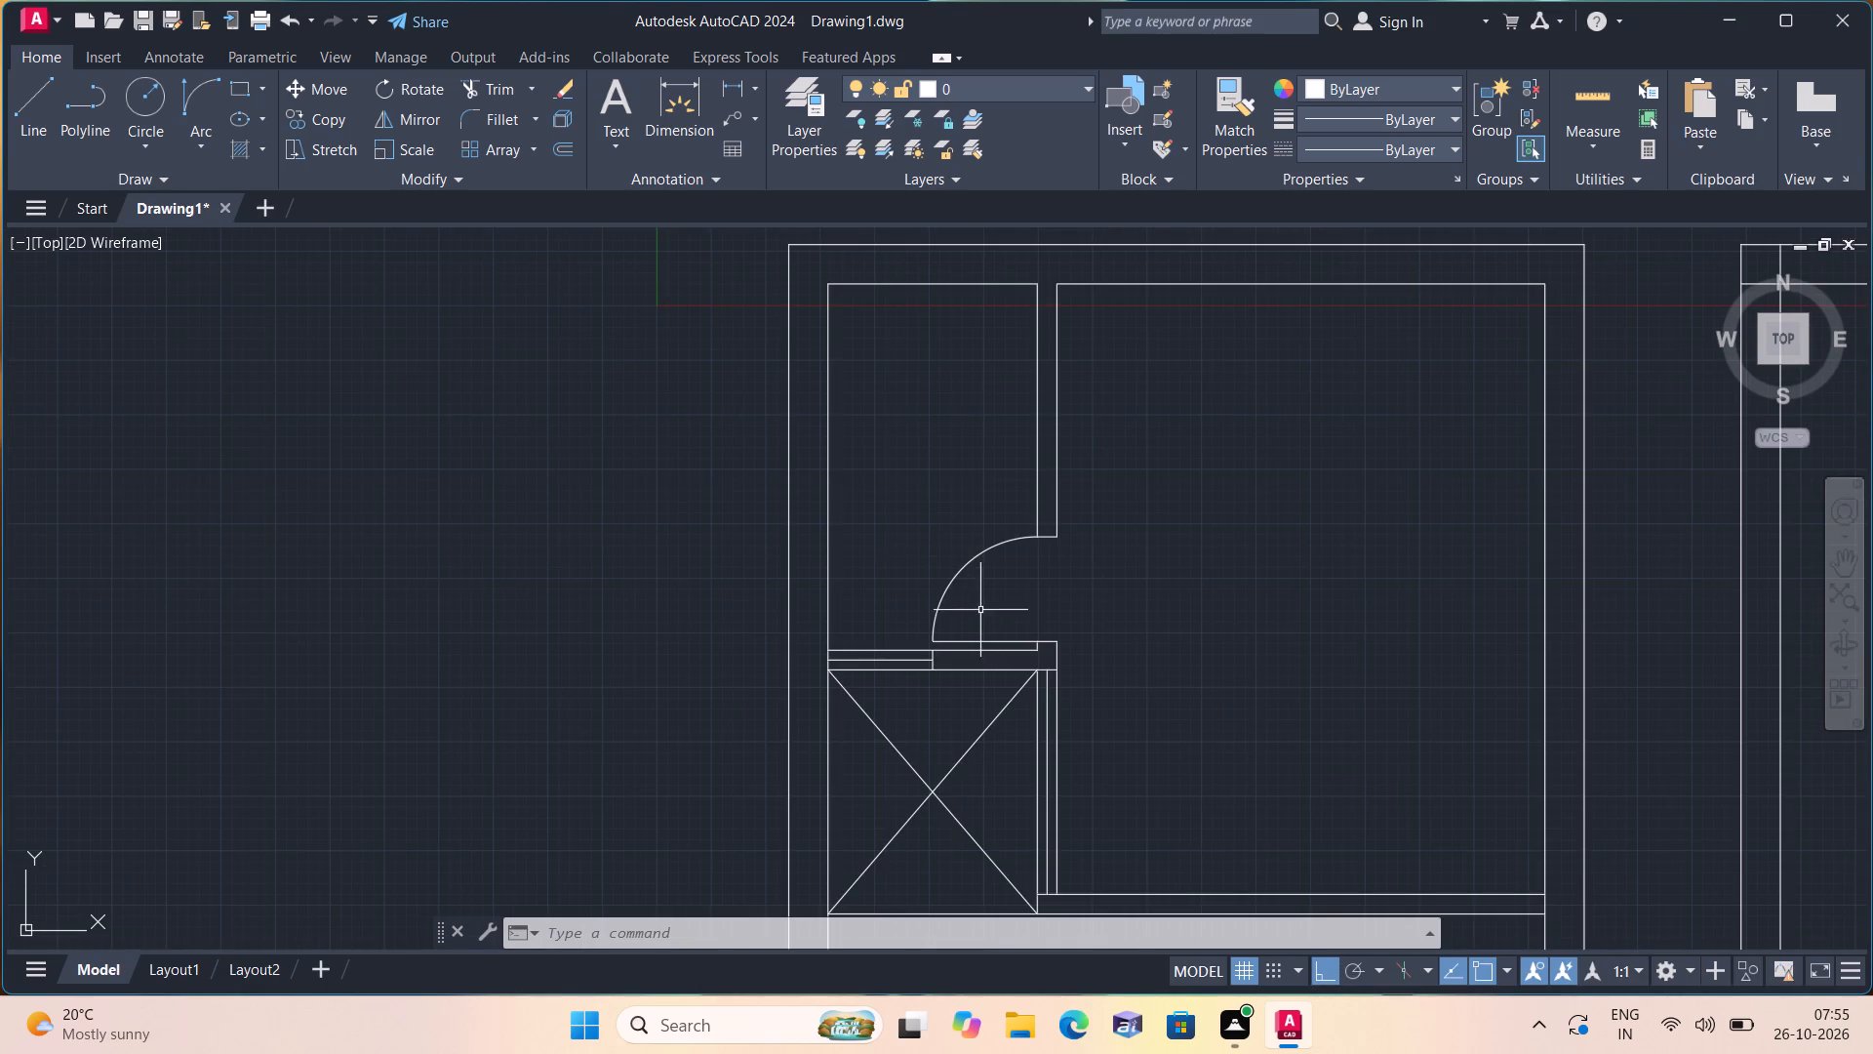
middle_drag(977, 588, 986, 505)
scroll(1049, 515, down, 1)
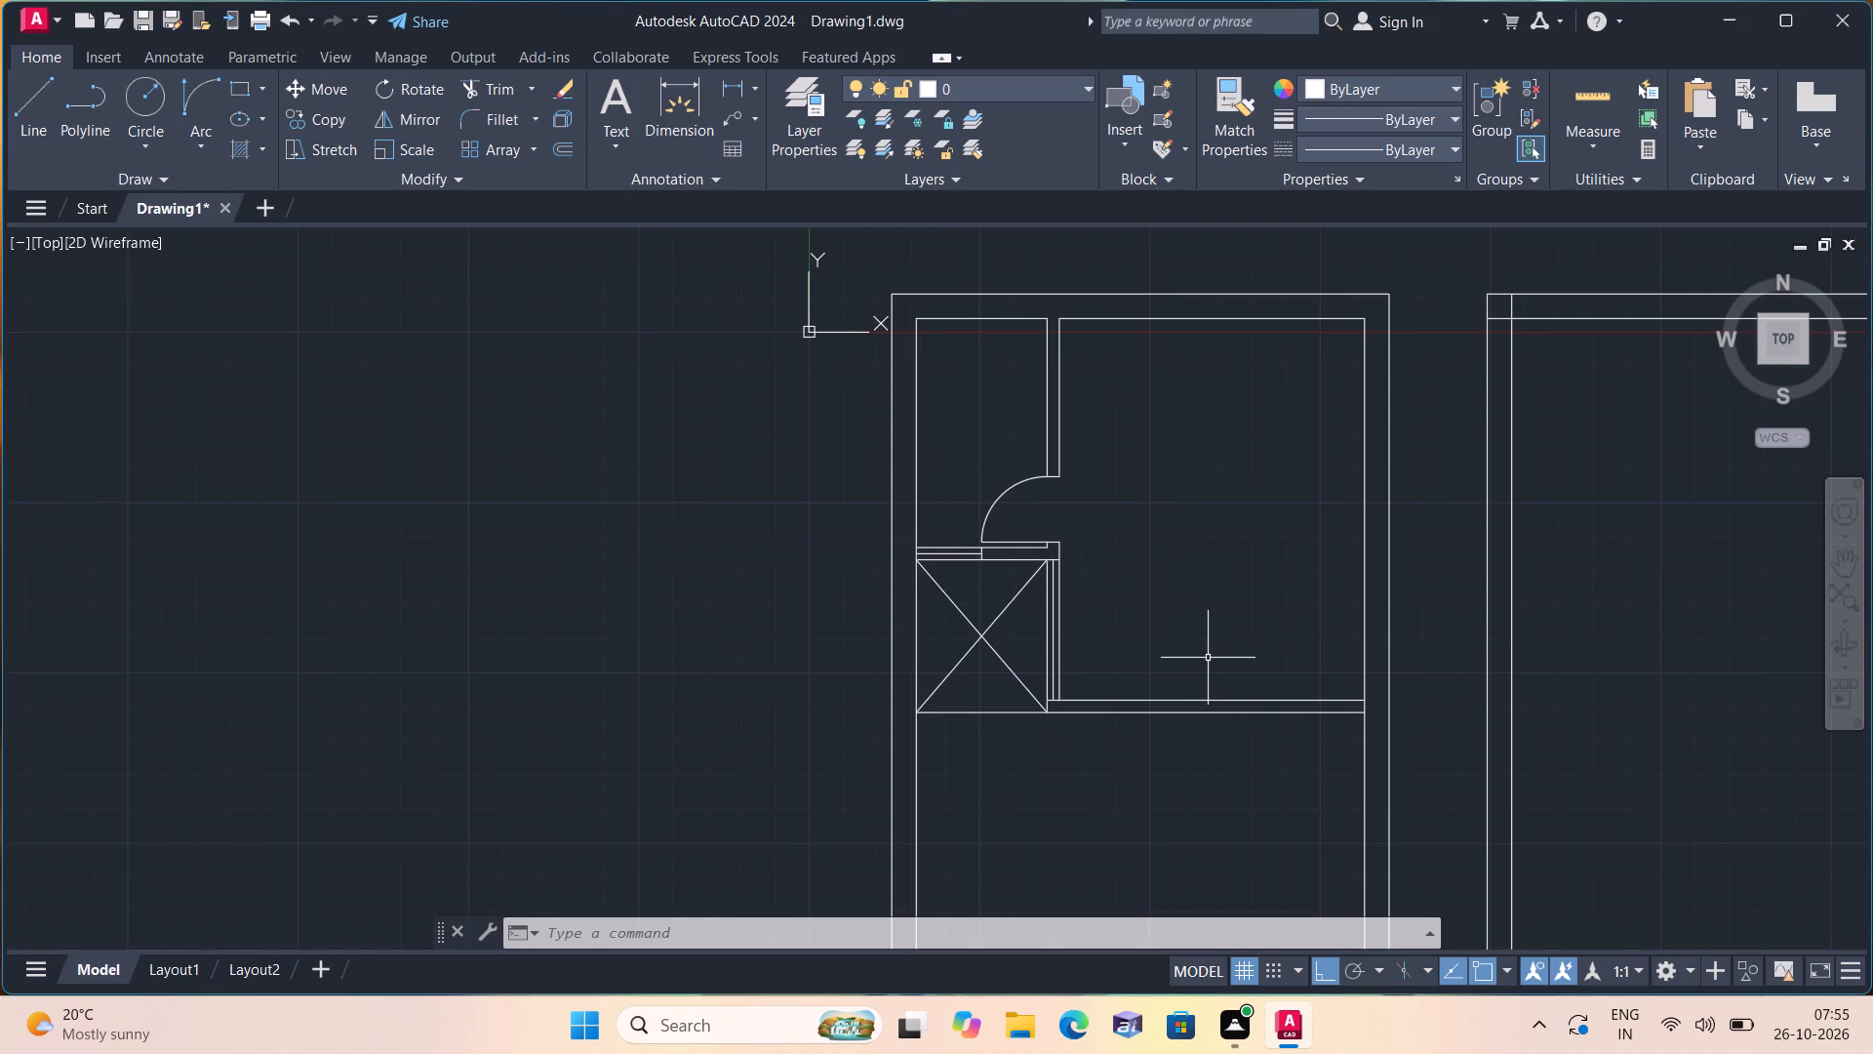
key(l)
key(space)
scroll(1407, 693, up, 1)
scroll(1291, 719, up, 2)
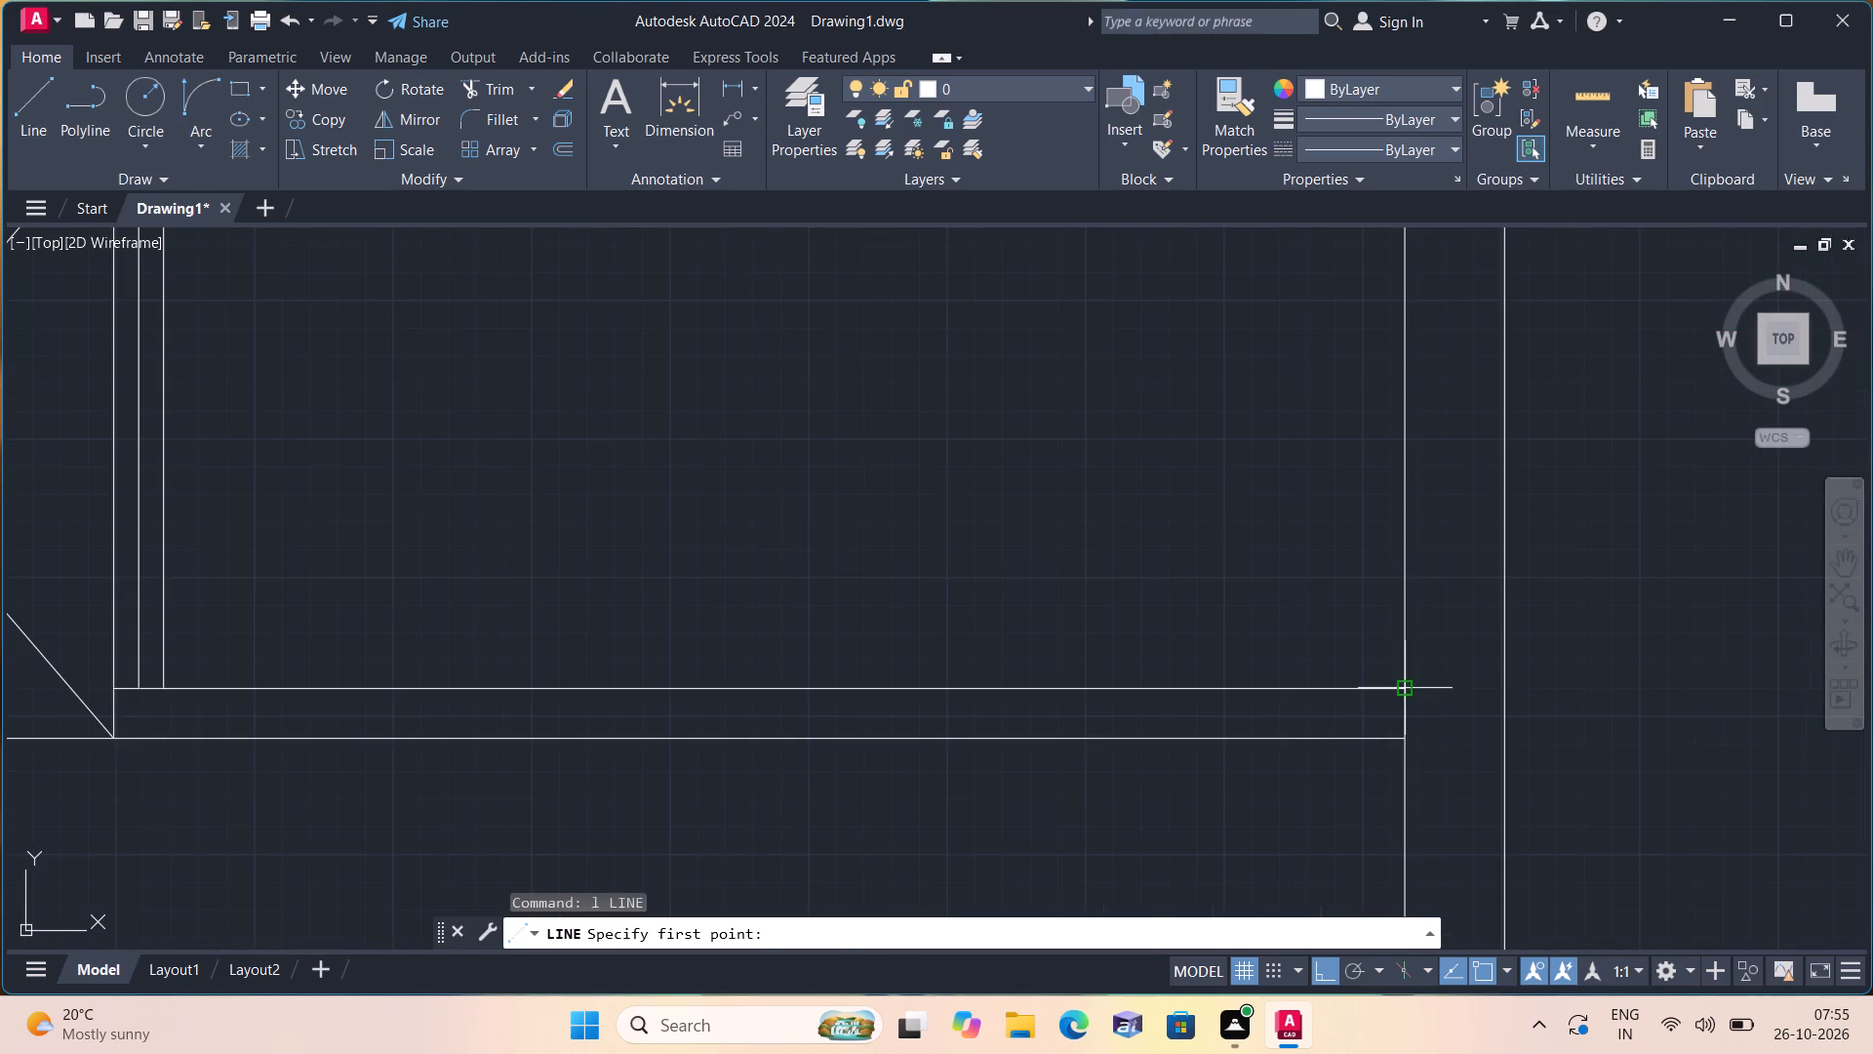
click(1398, 686)
text(2")
key(space)
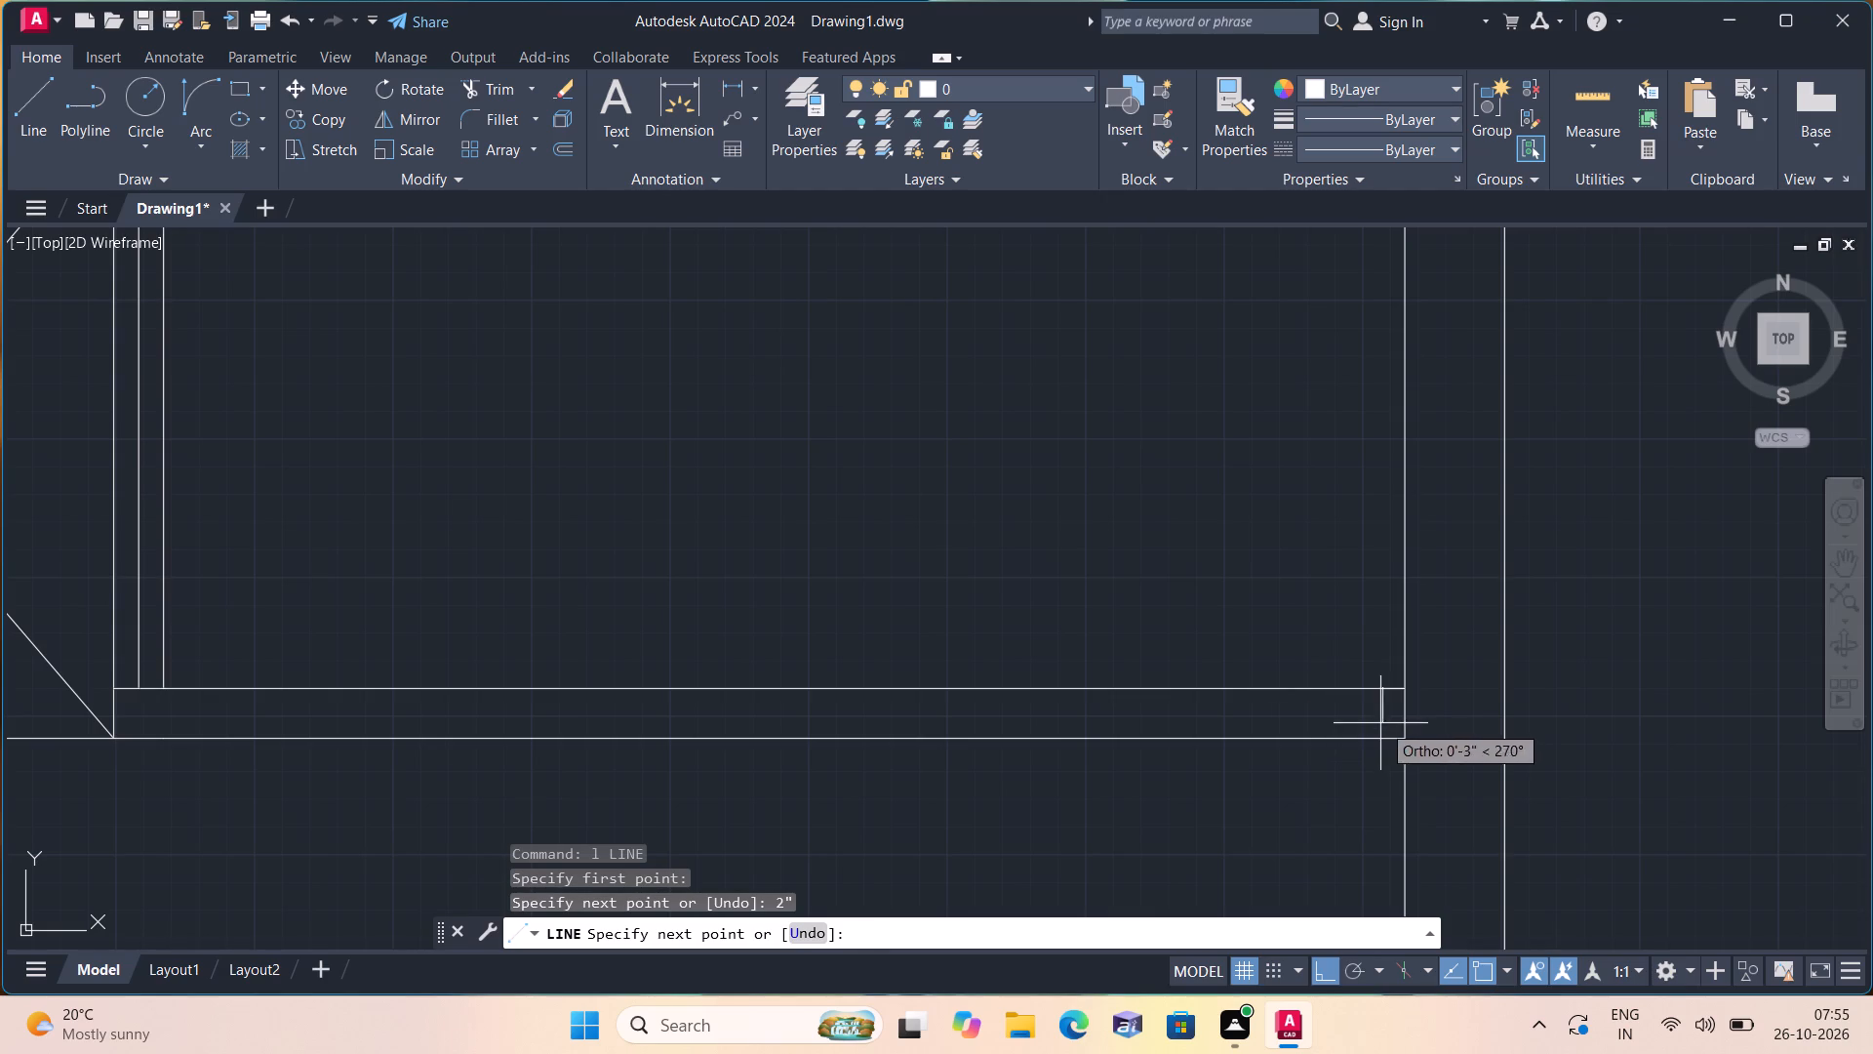
click(1378, 740)
key(space)
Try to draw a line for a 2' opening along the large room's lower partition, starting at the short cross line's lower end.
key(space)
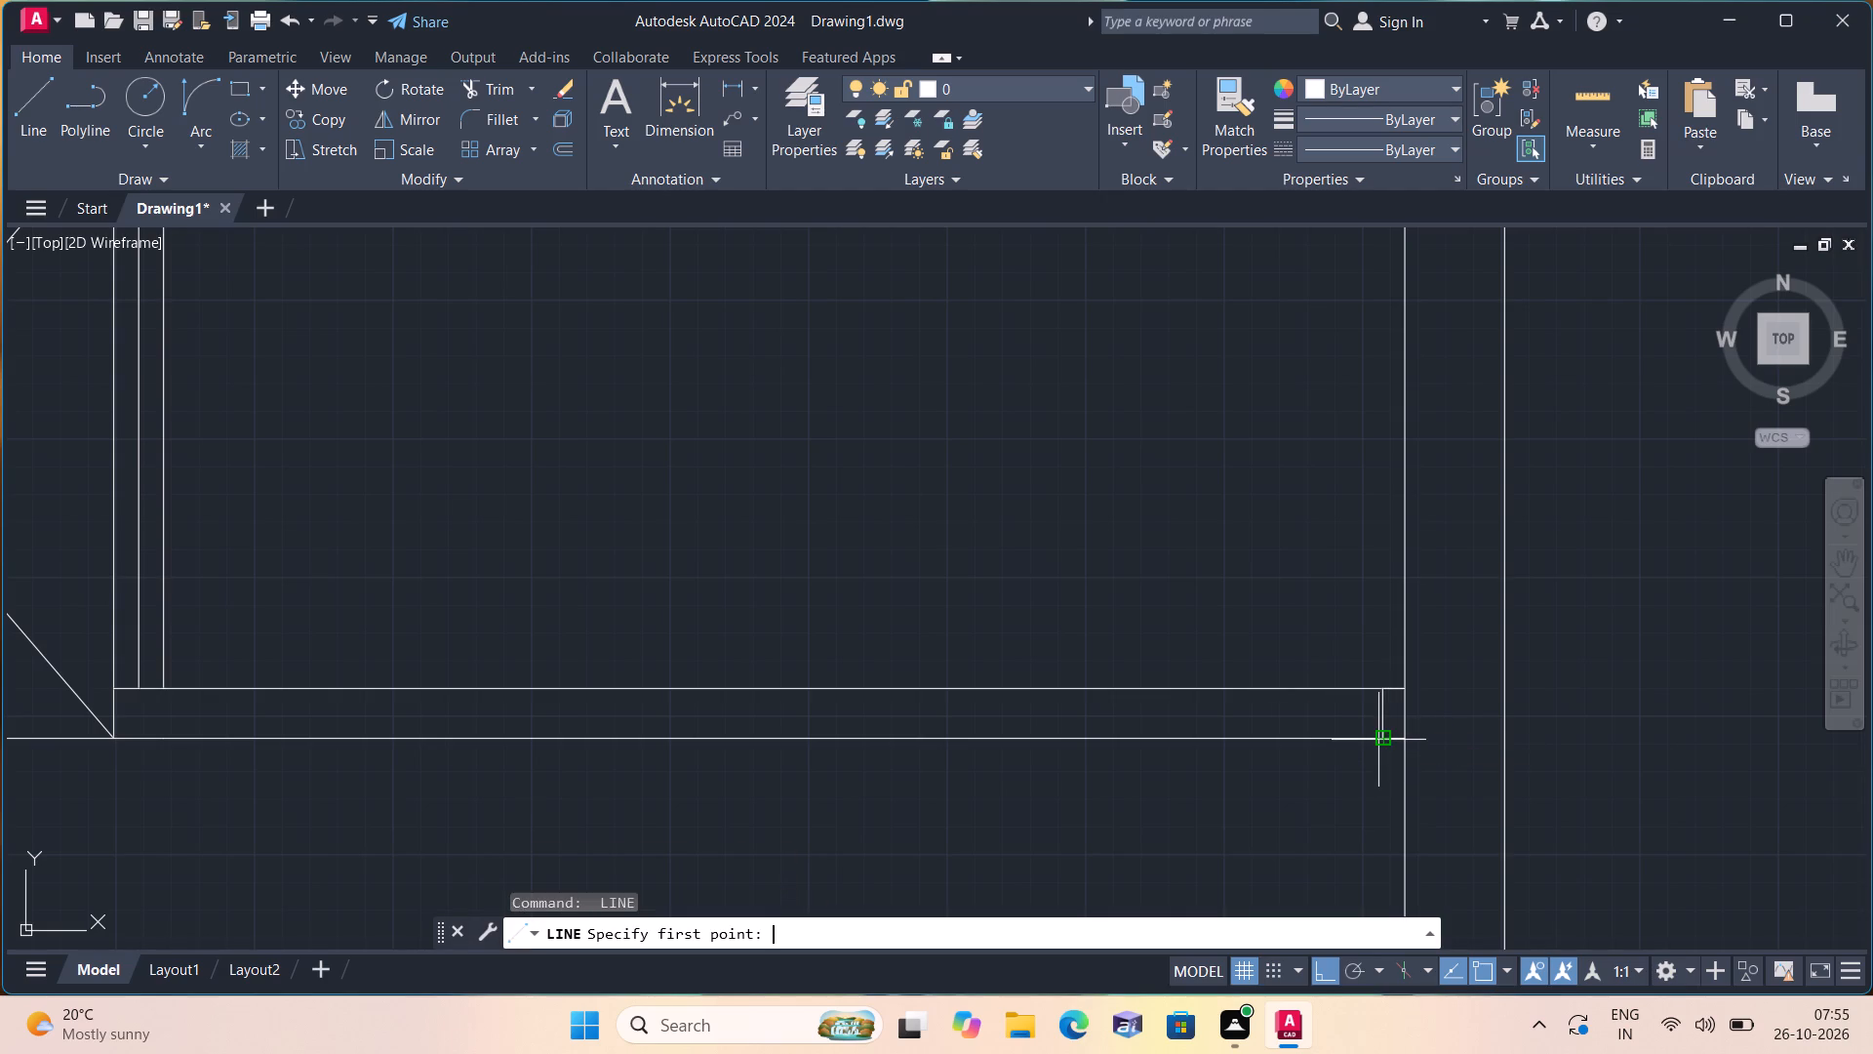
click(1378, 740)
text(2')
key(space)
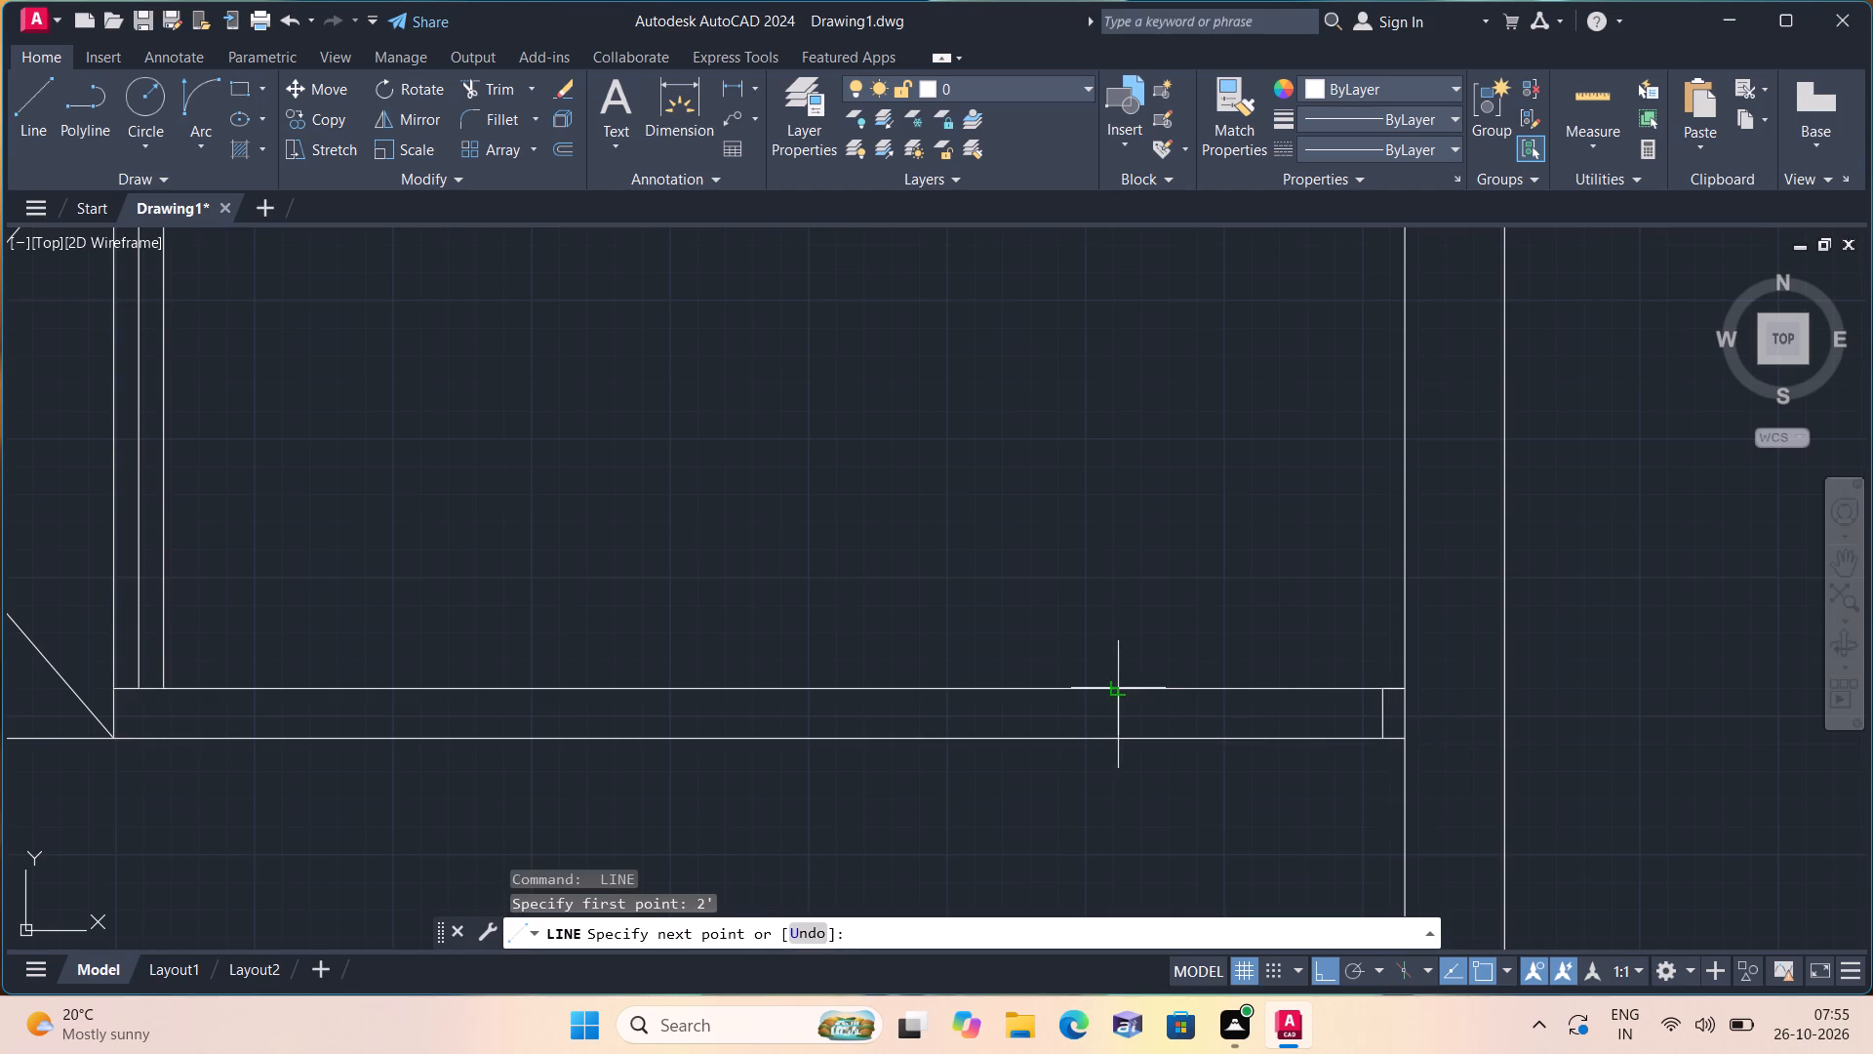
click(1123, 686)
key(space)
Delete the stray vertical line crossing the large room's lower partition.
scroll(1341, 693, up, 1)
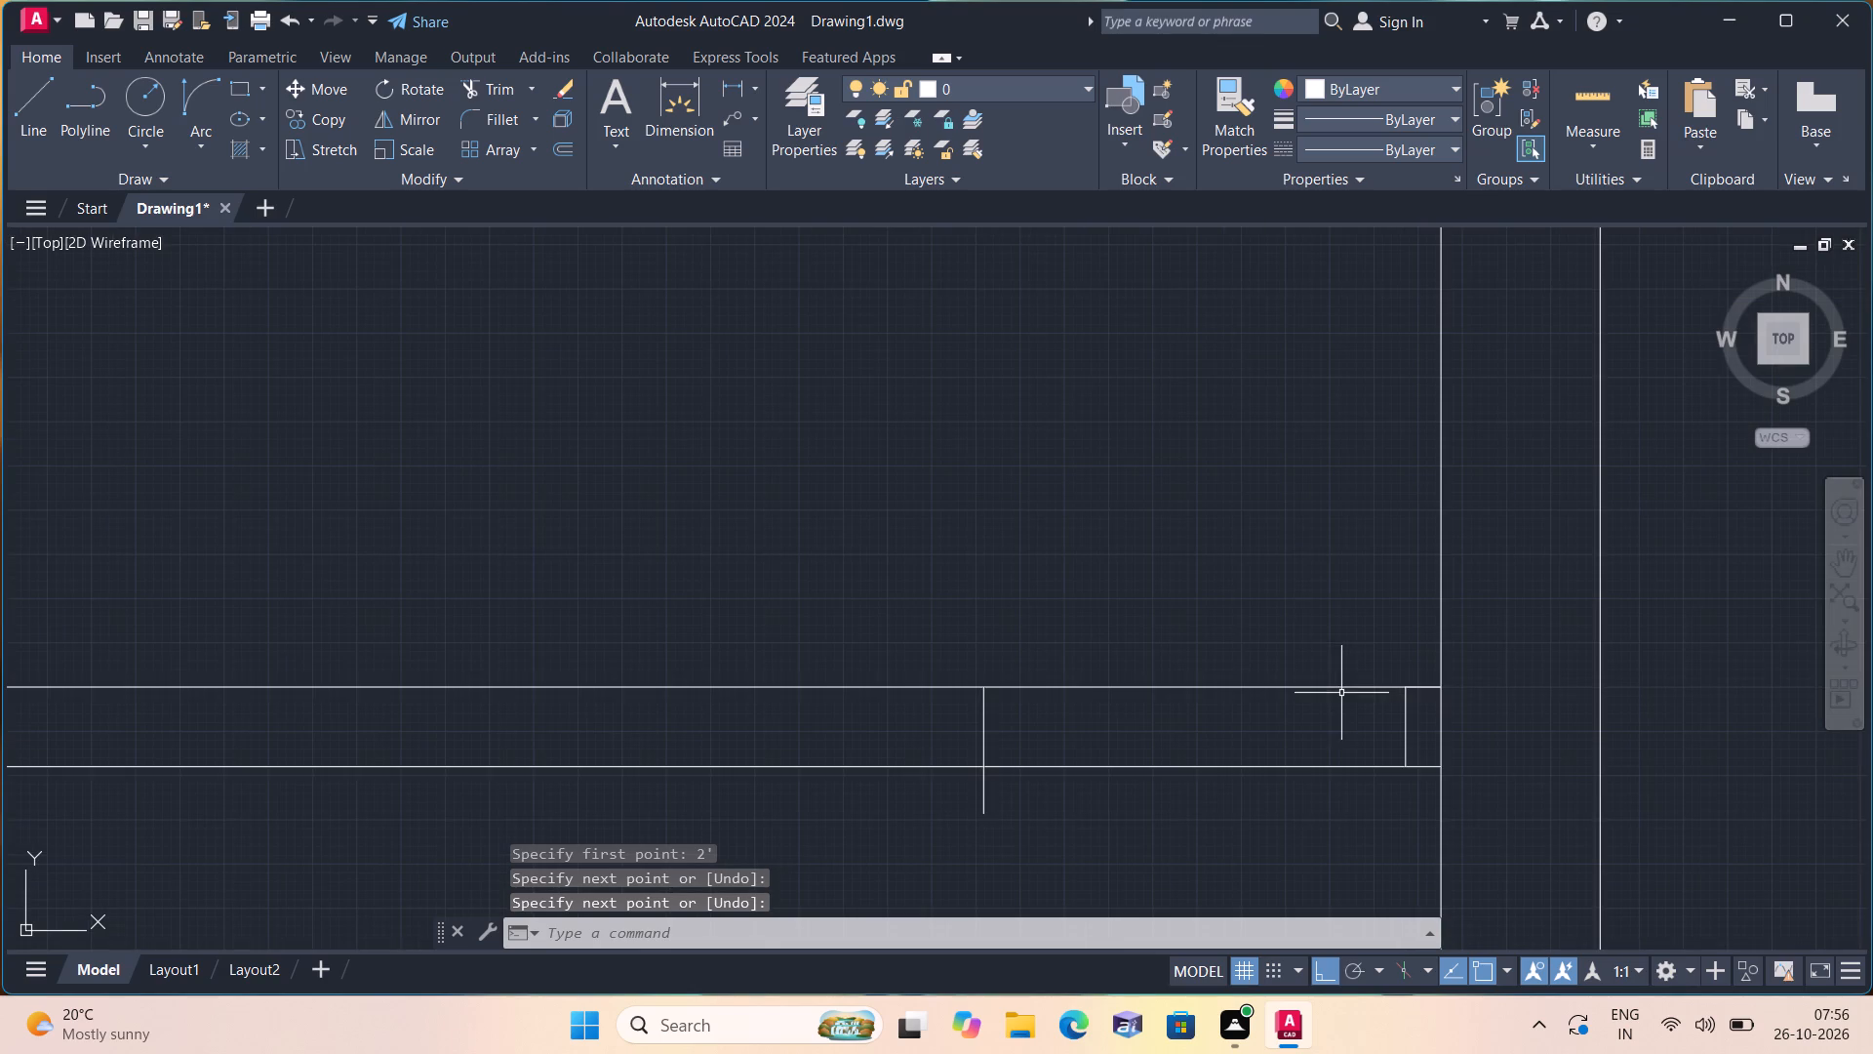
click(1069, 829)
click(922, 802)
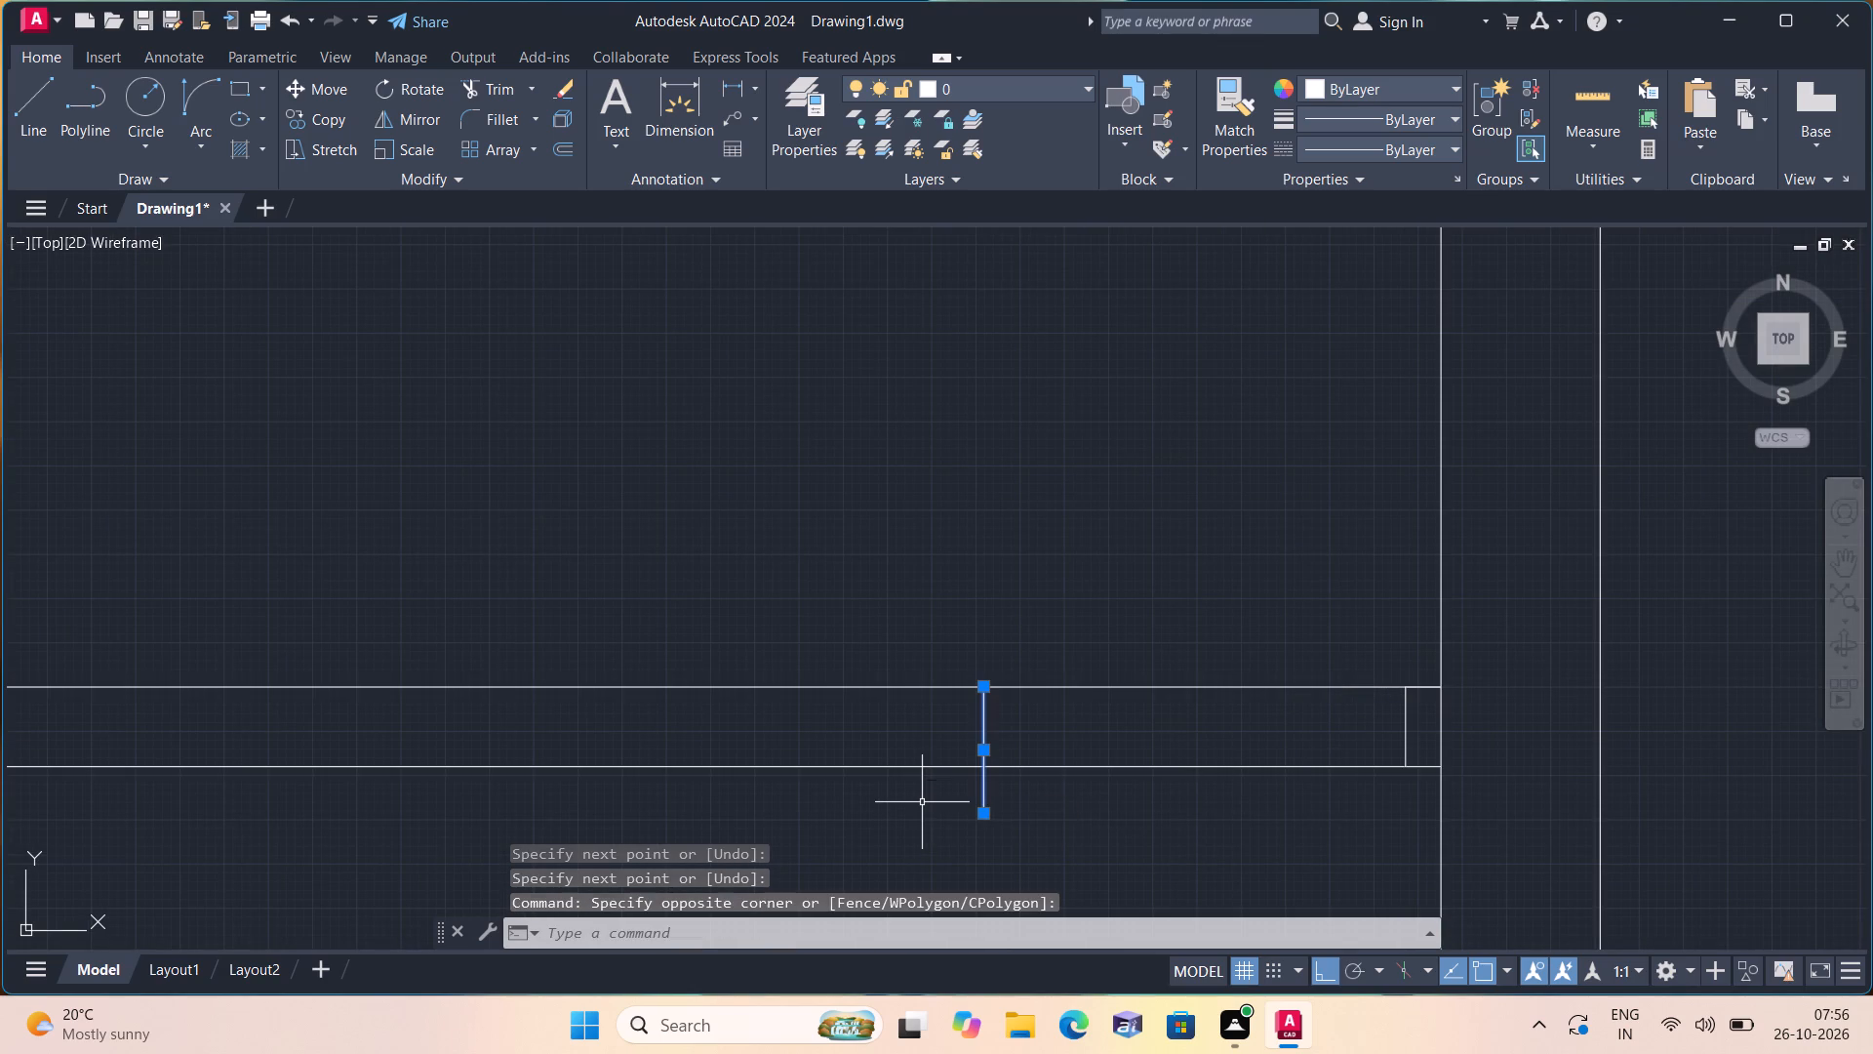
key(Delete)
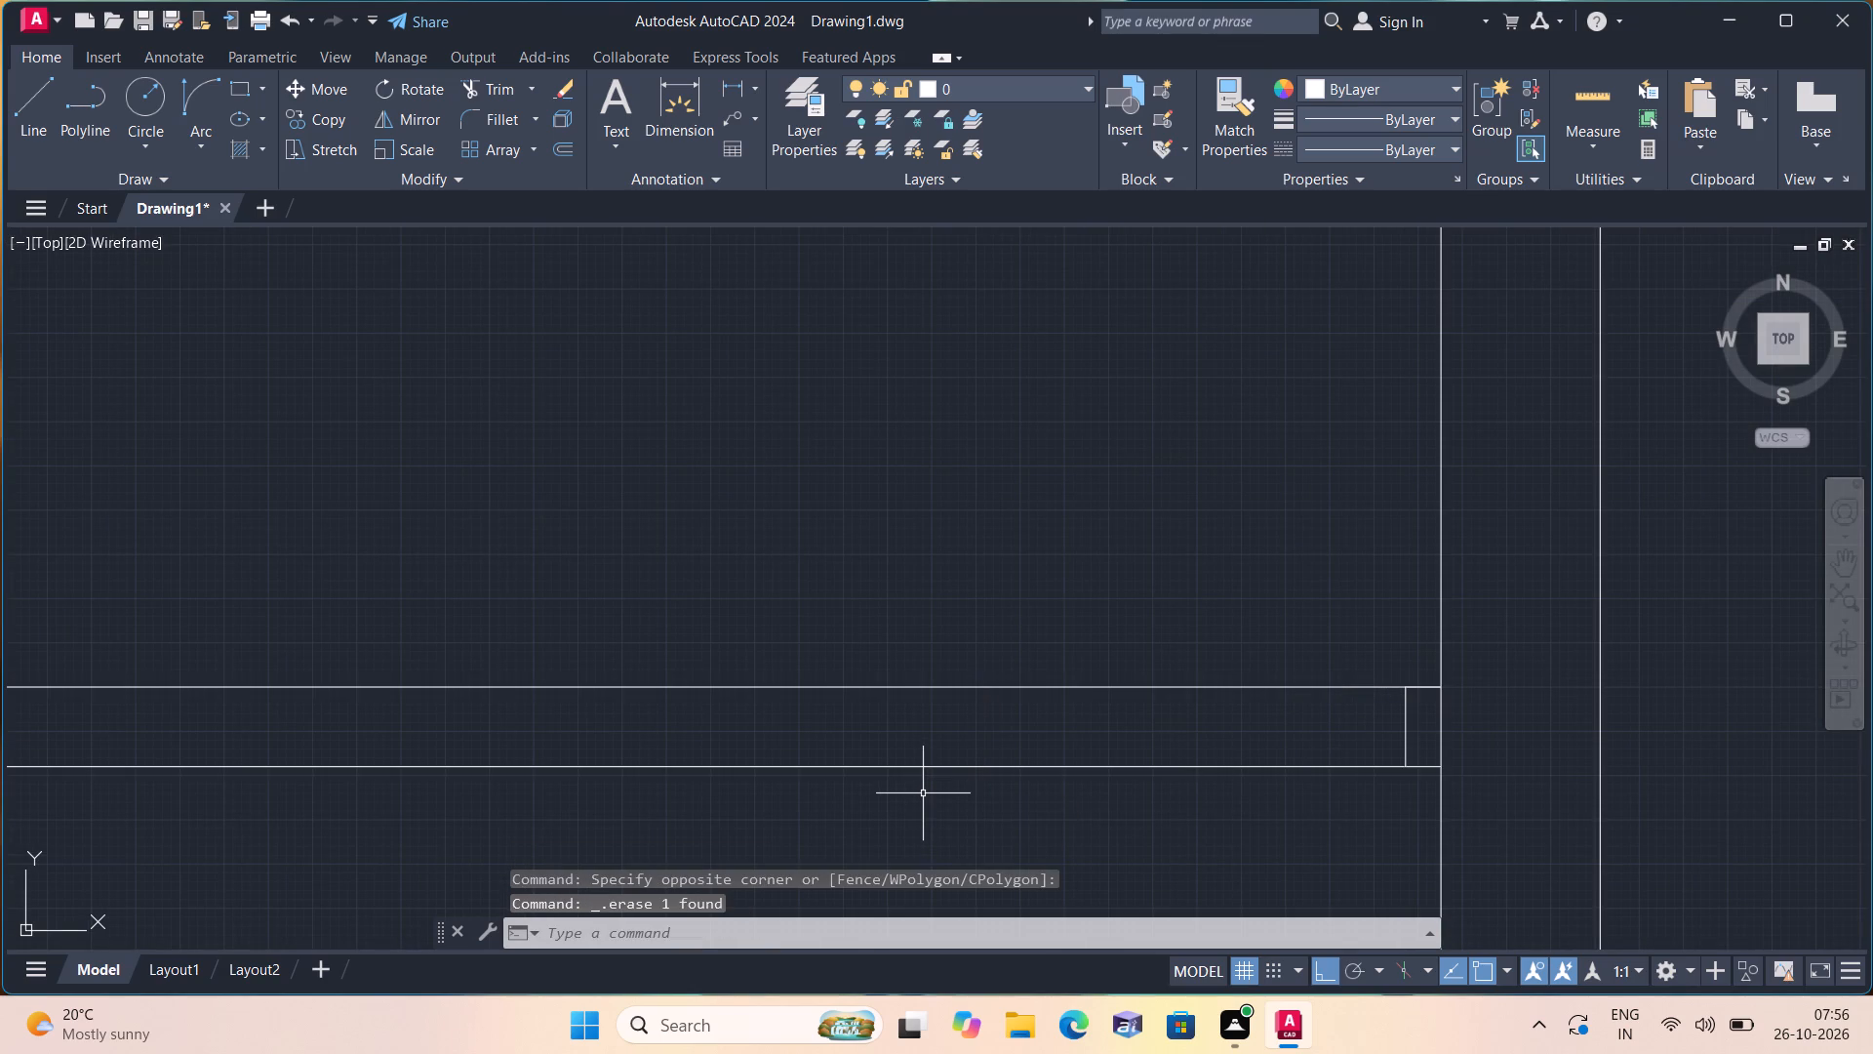
Draw a 2' line along the lower partition's bottom face from the short cross line toward the vertical partition, continuing up across the thickness.
key(l)
key(space)
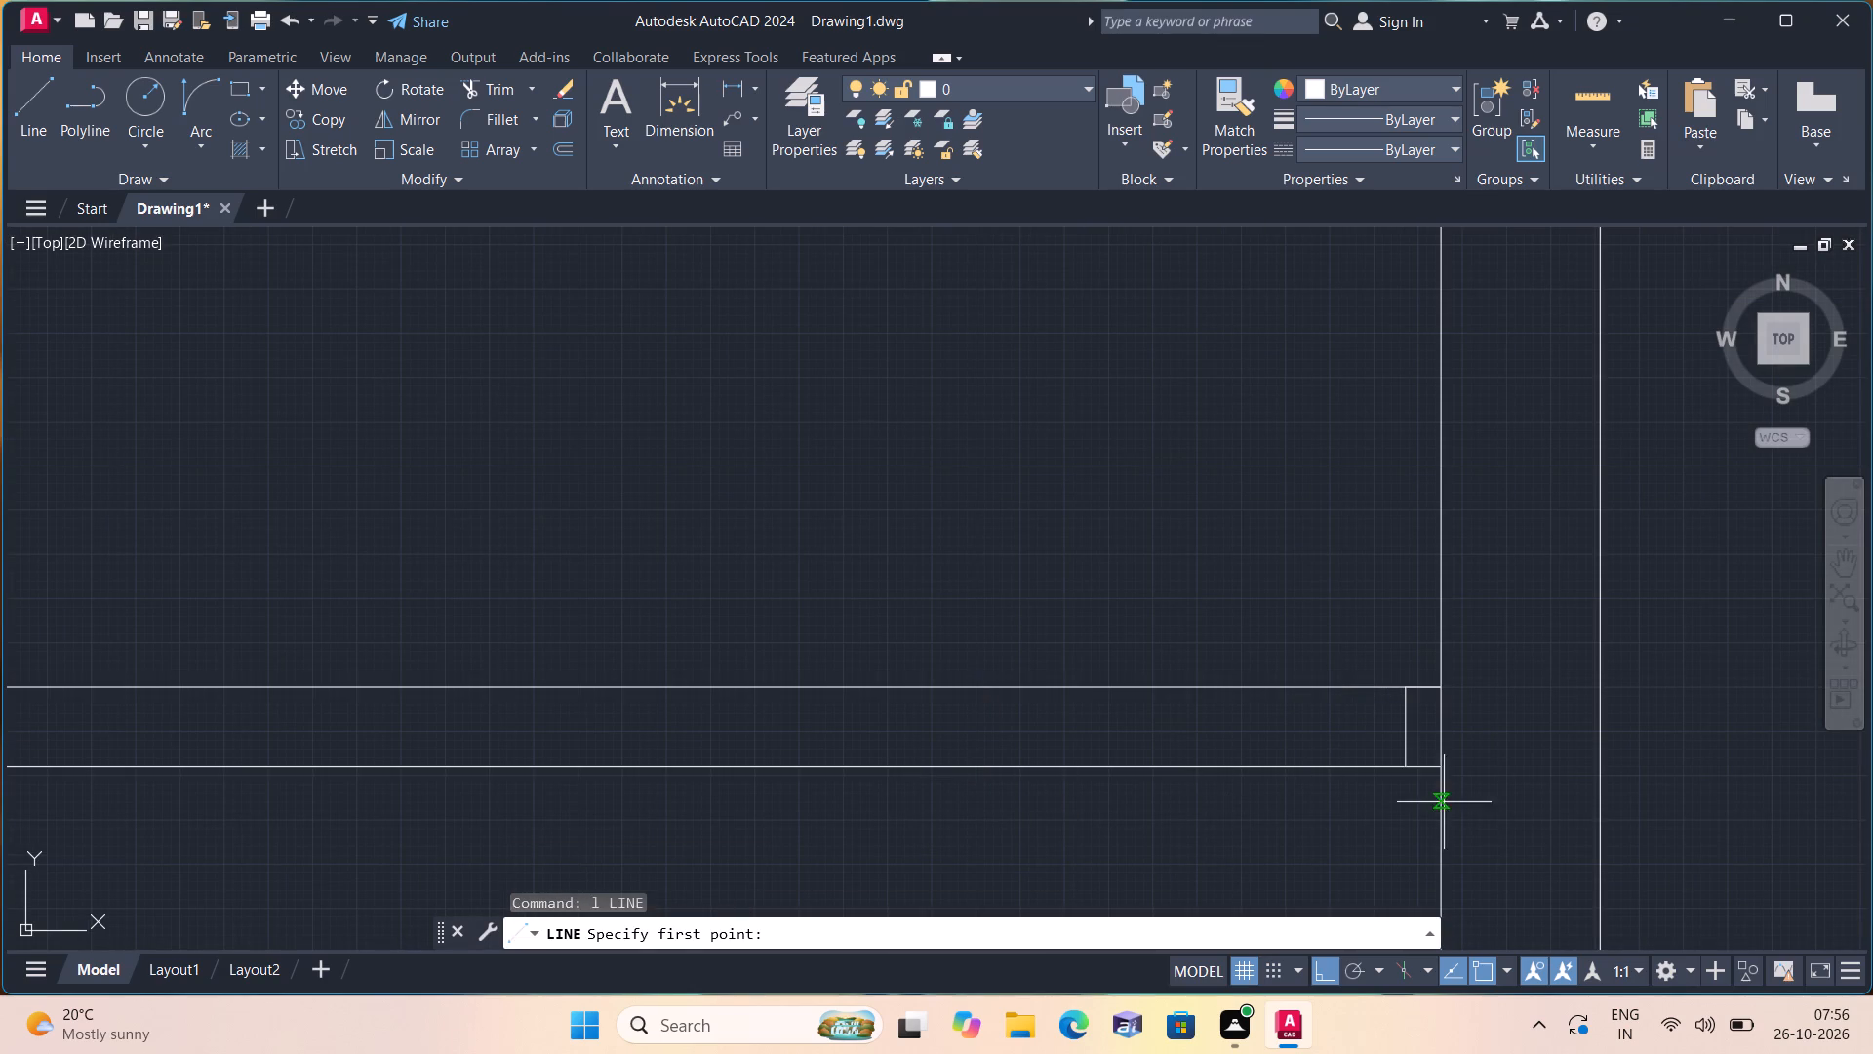
click(1413, 770)
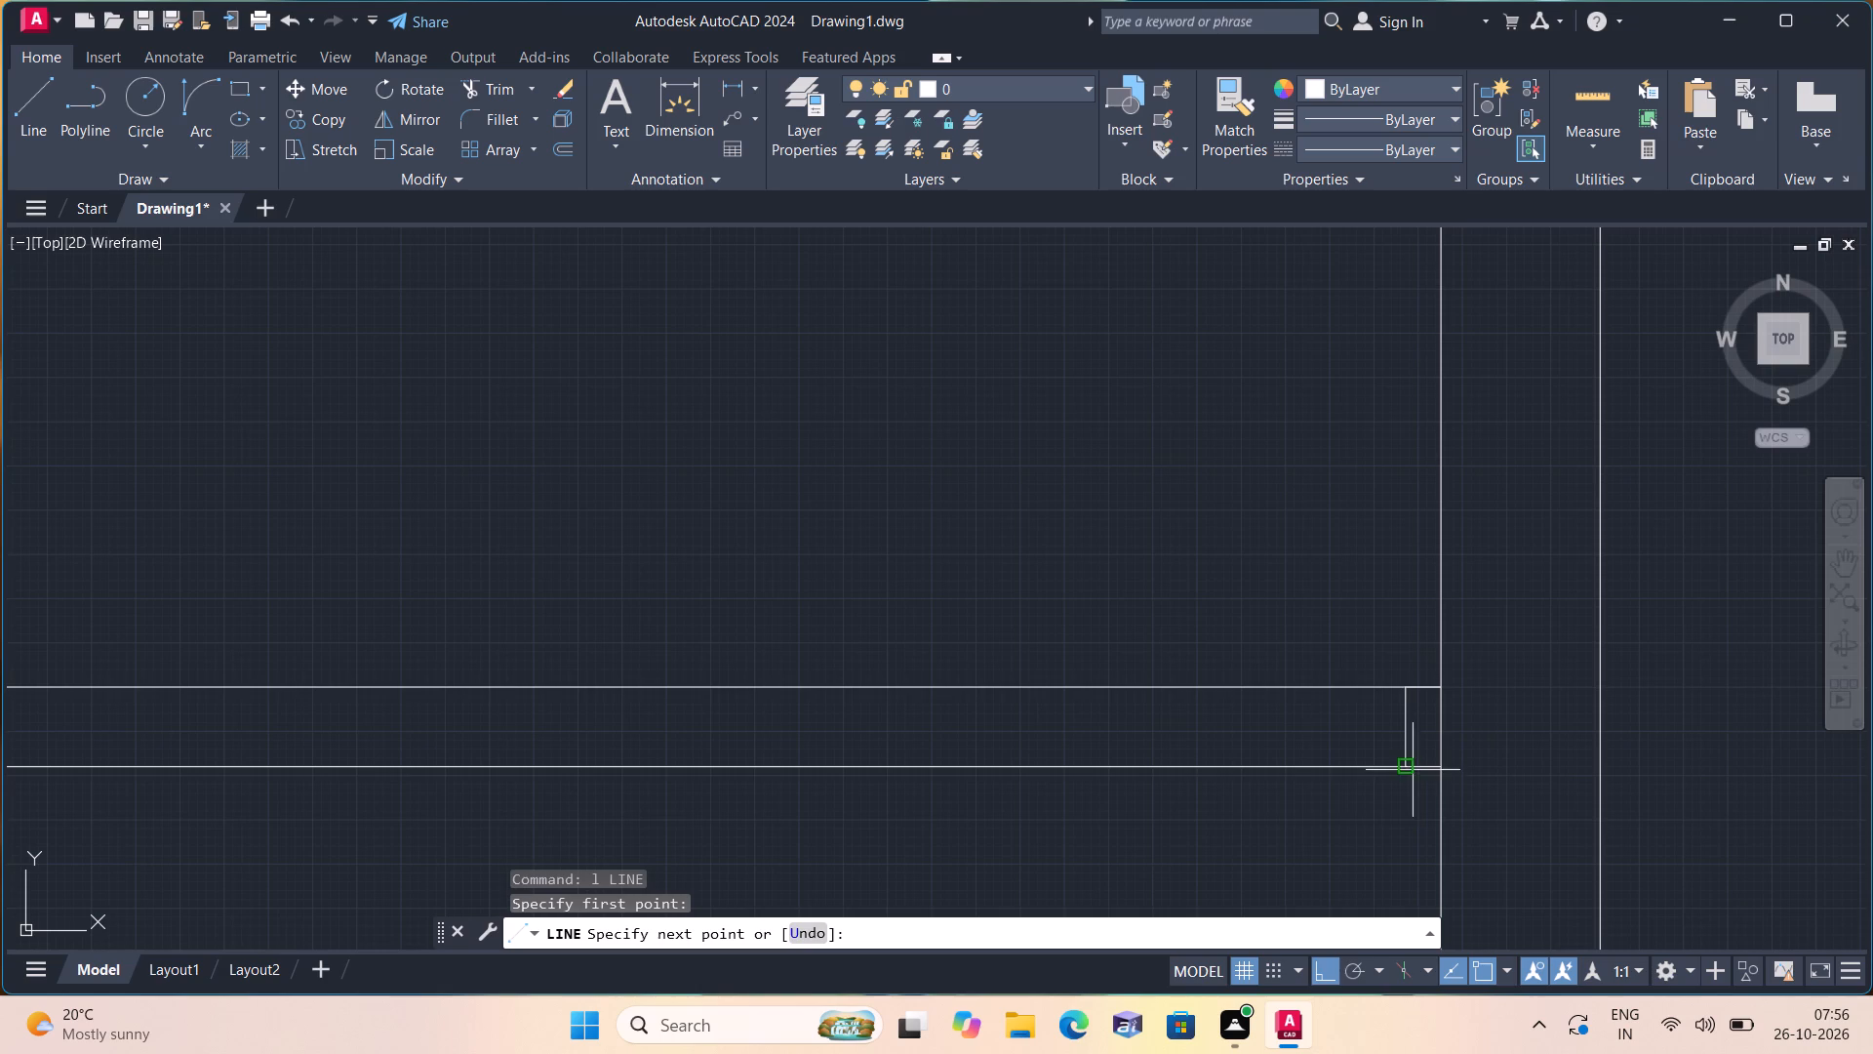
key(2)
text(')
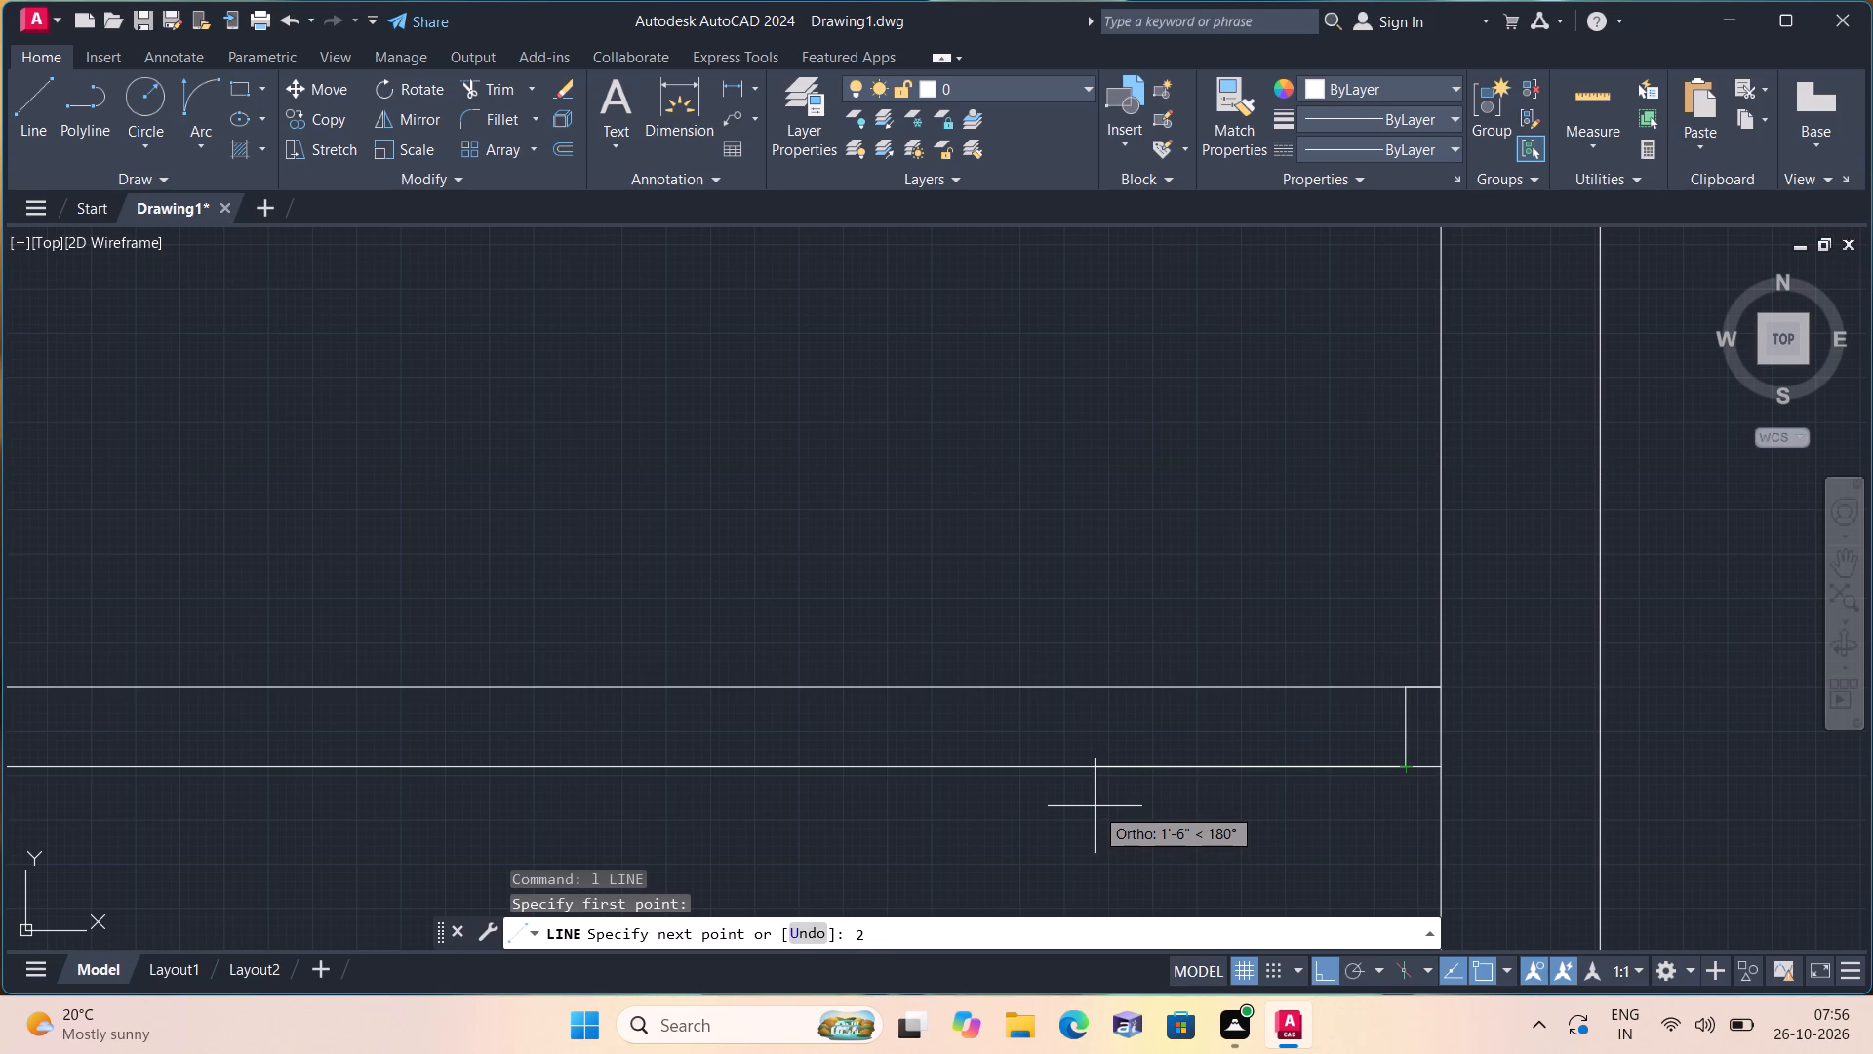
key(space)
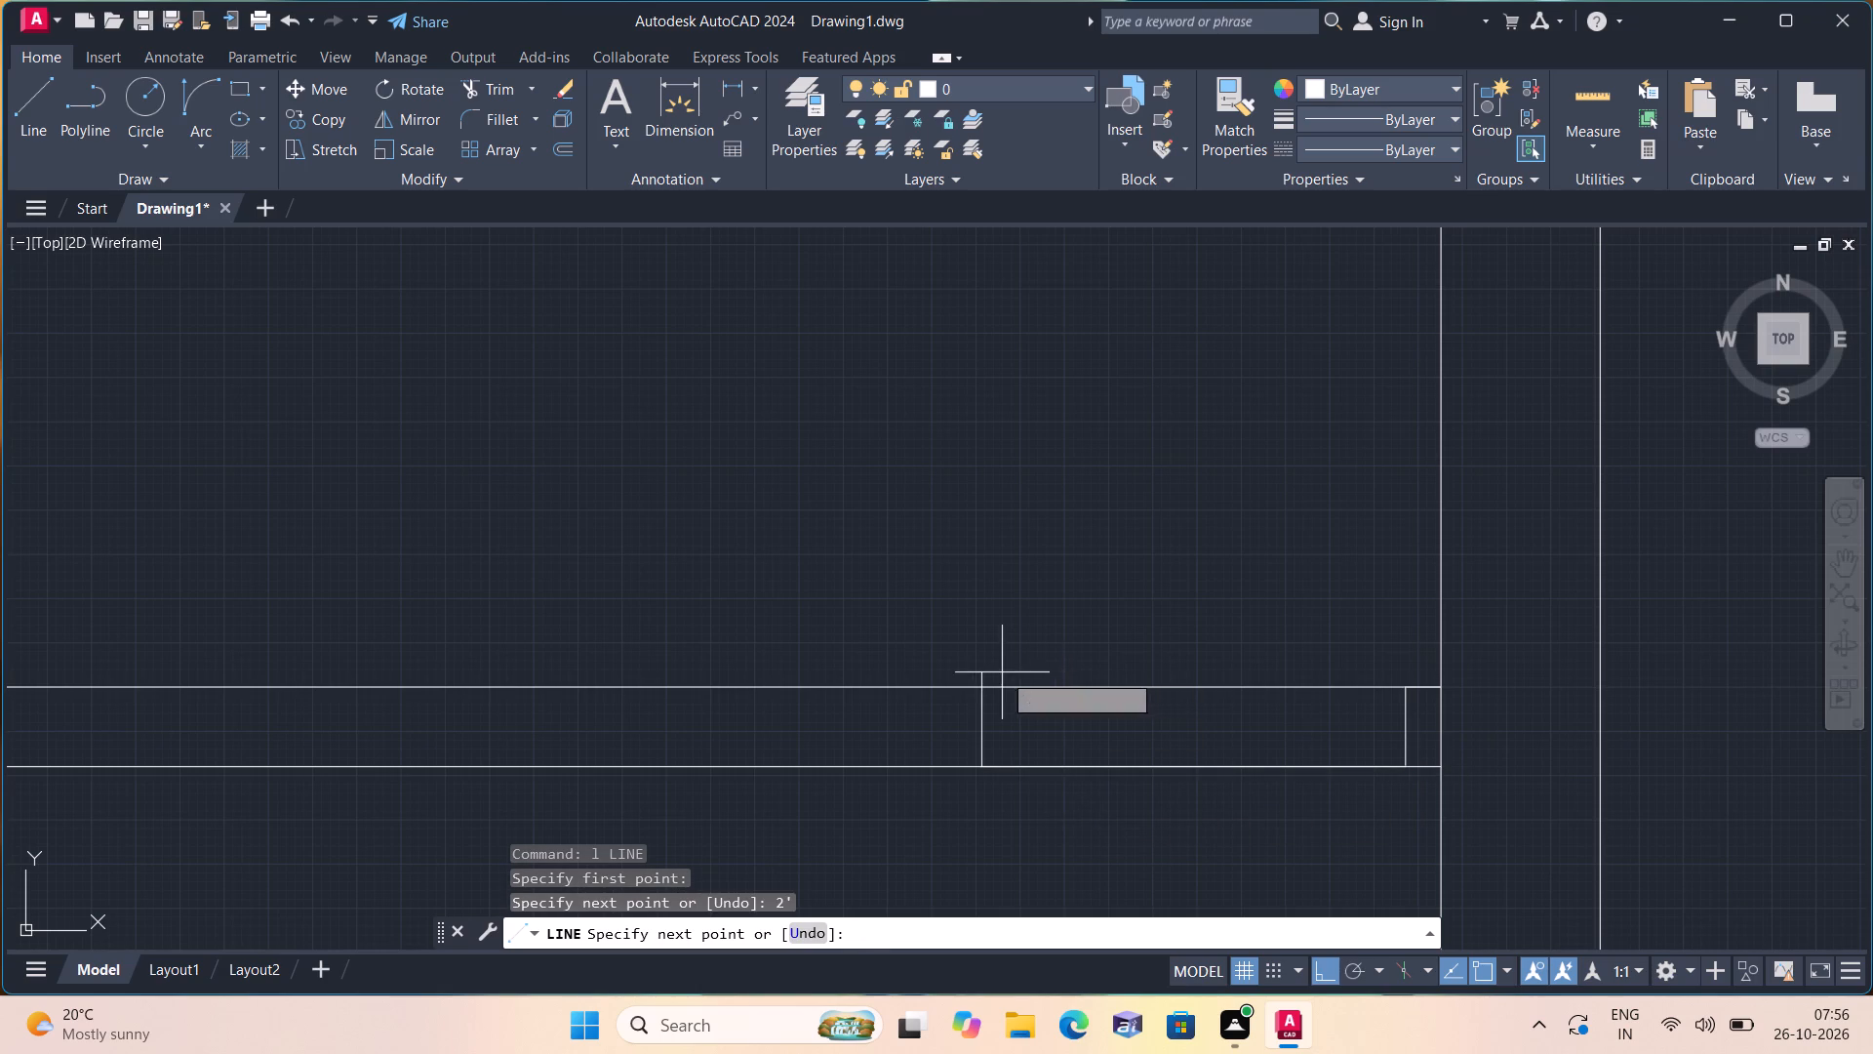
click(986, 682)
key(space)
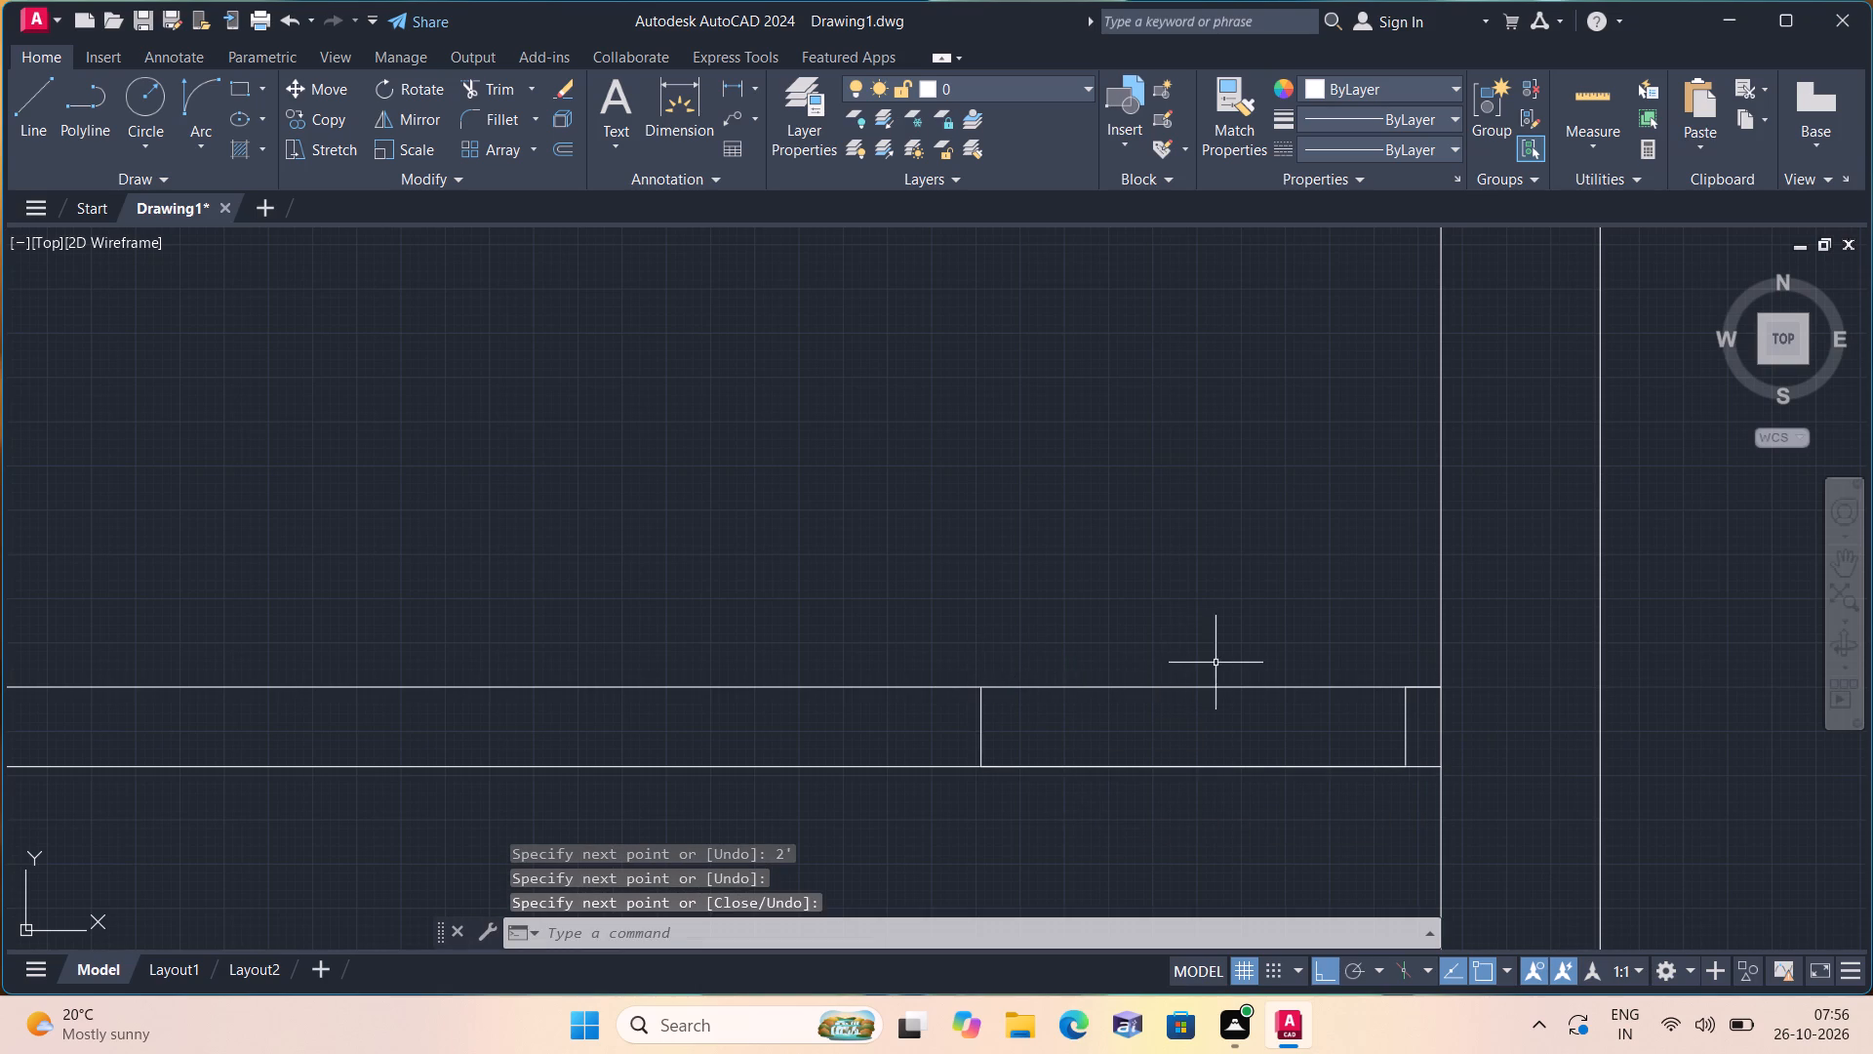
Draw a 2' vertical door line up into the large room from the top of the cross line near the right outer wall.
key(space)
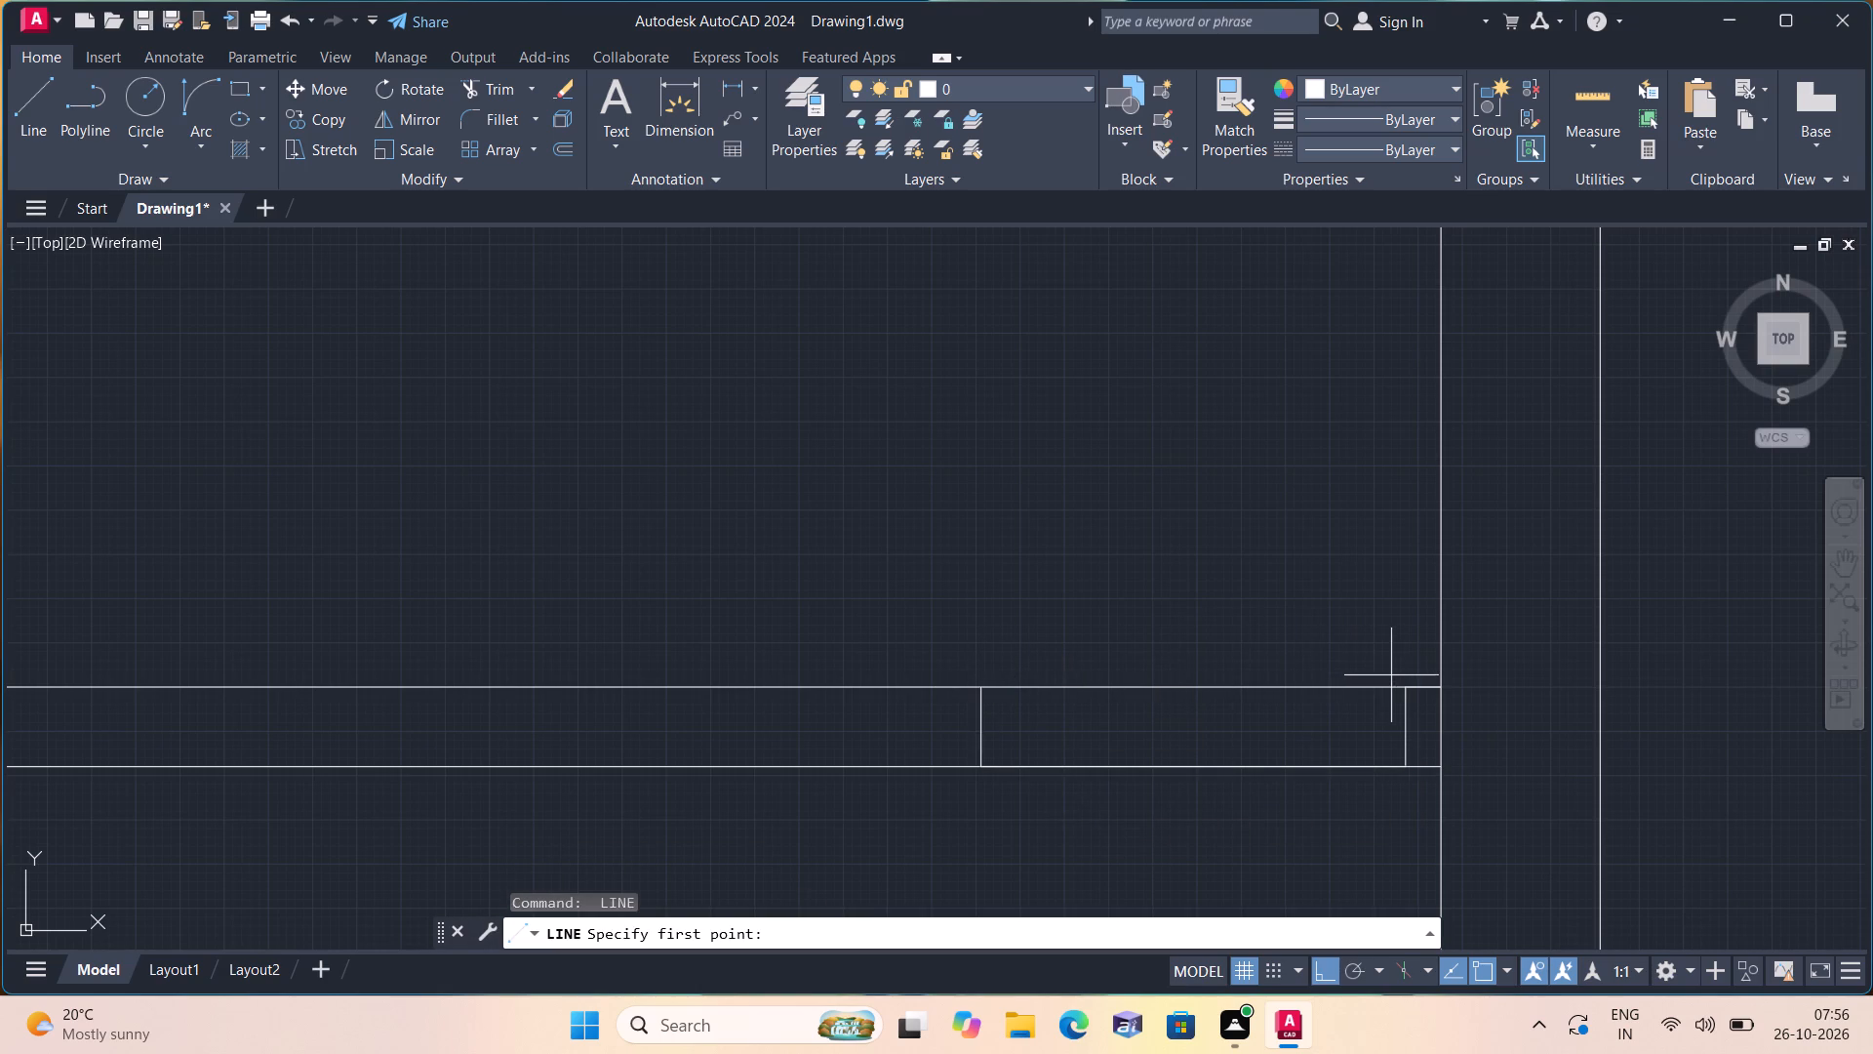
click(1412, 686)
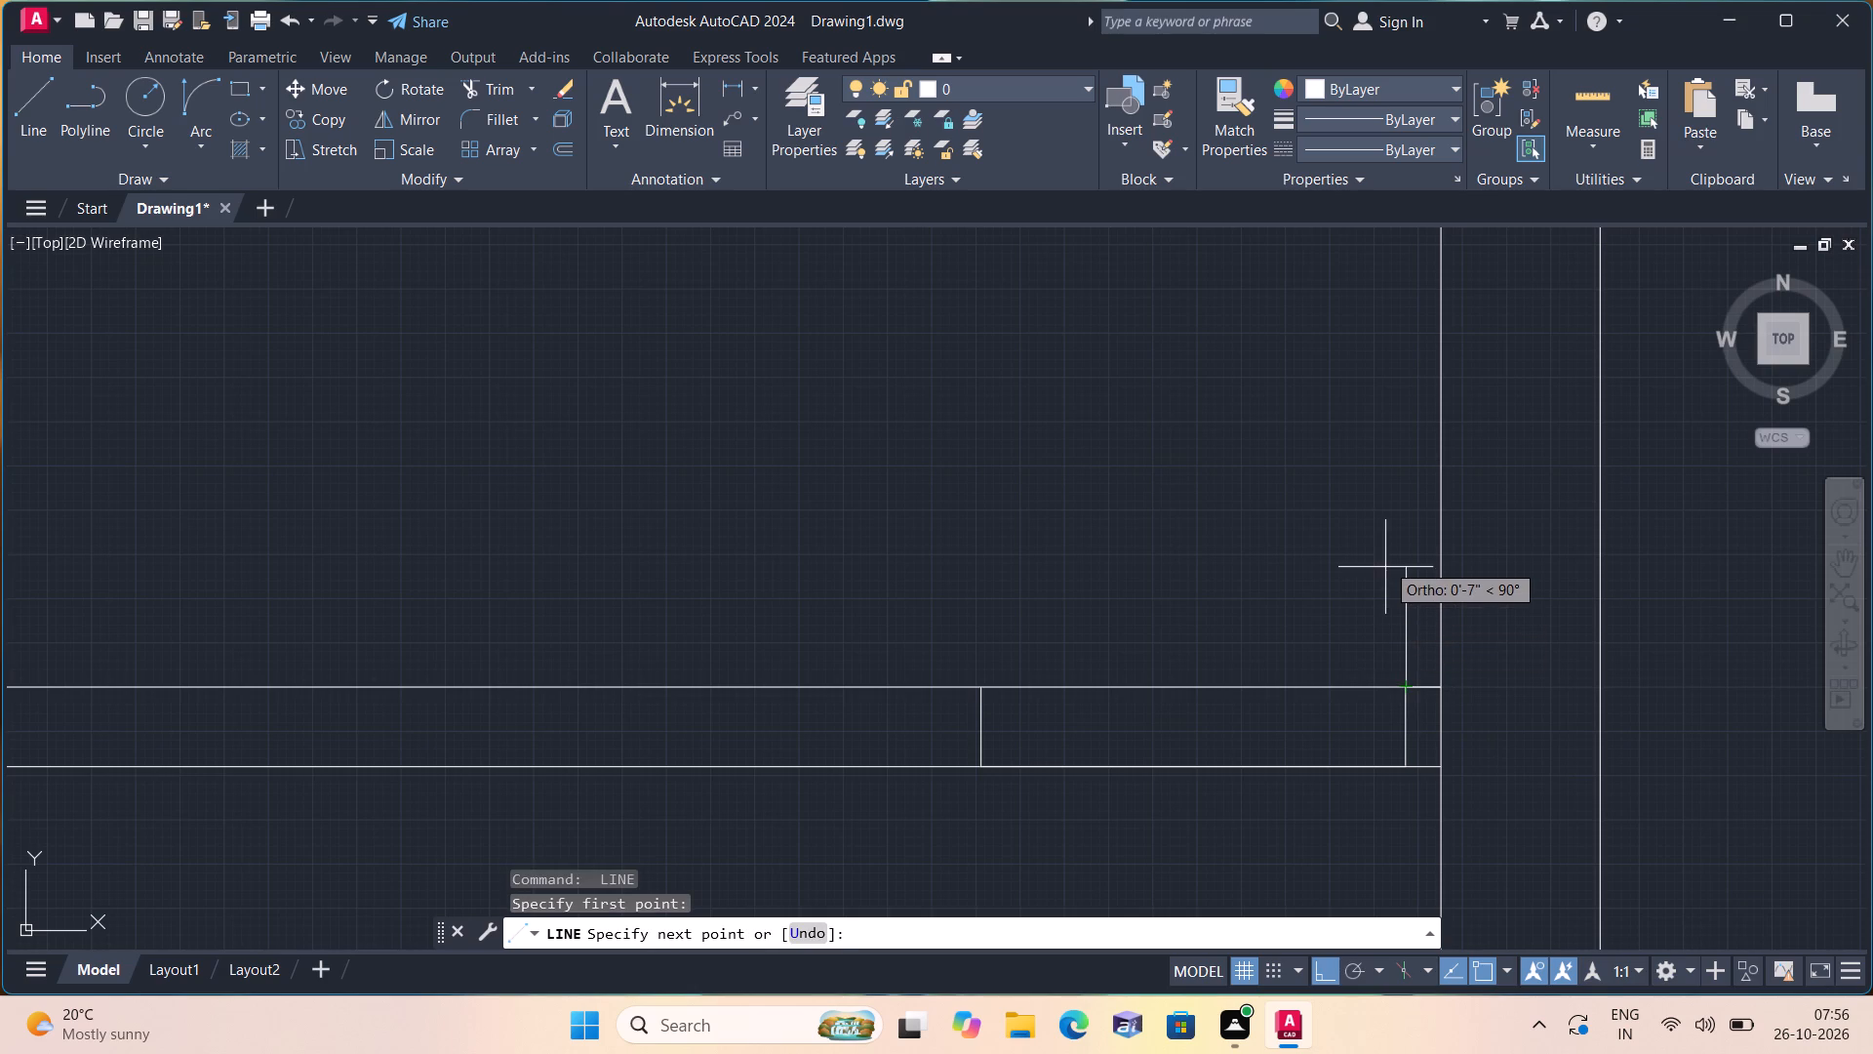
text(2')
key(space)
key(space)
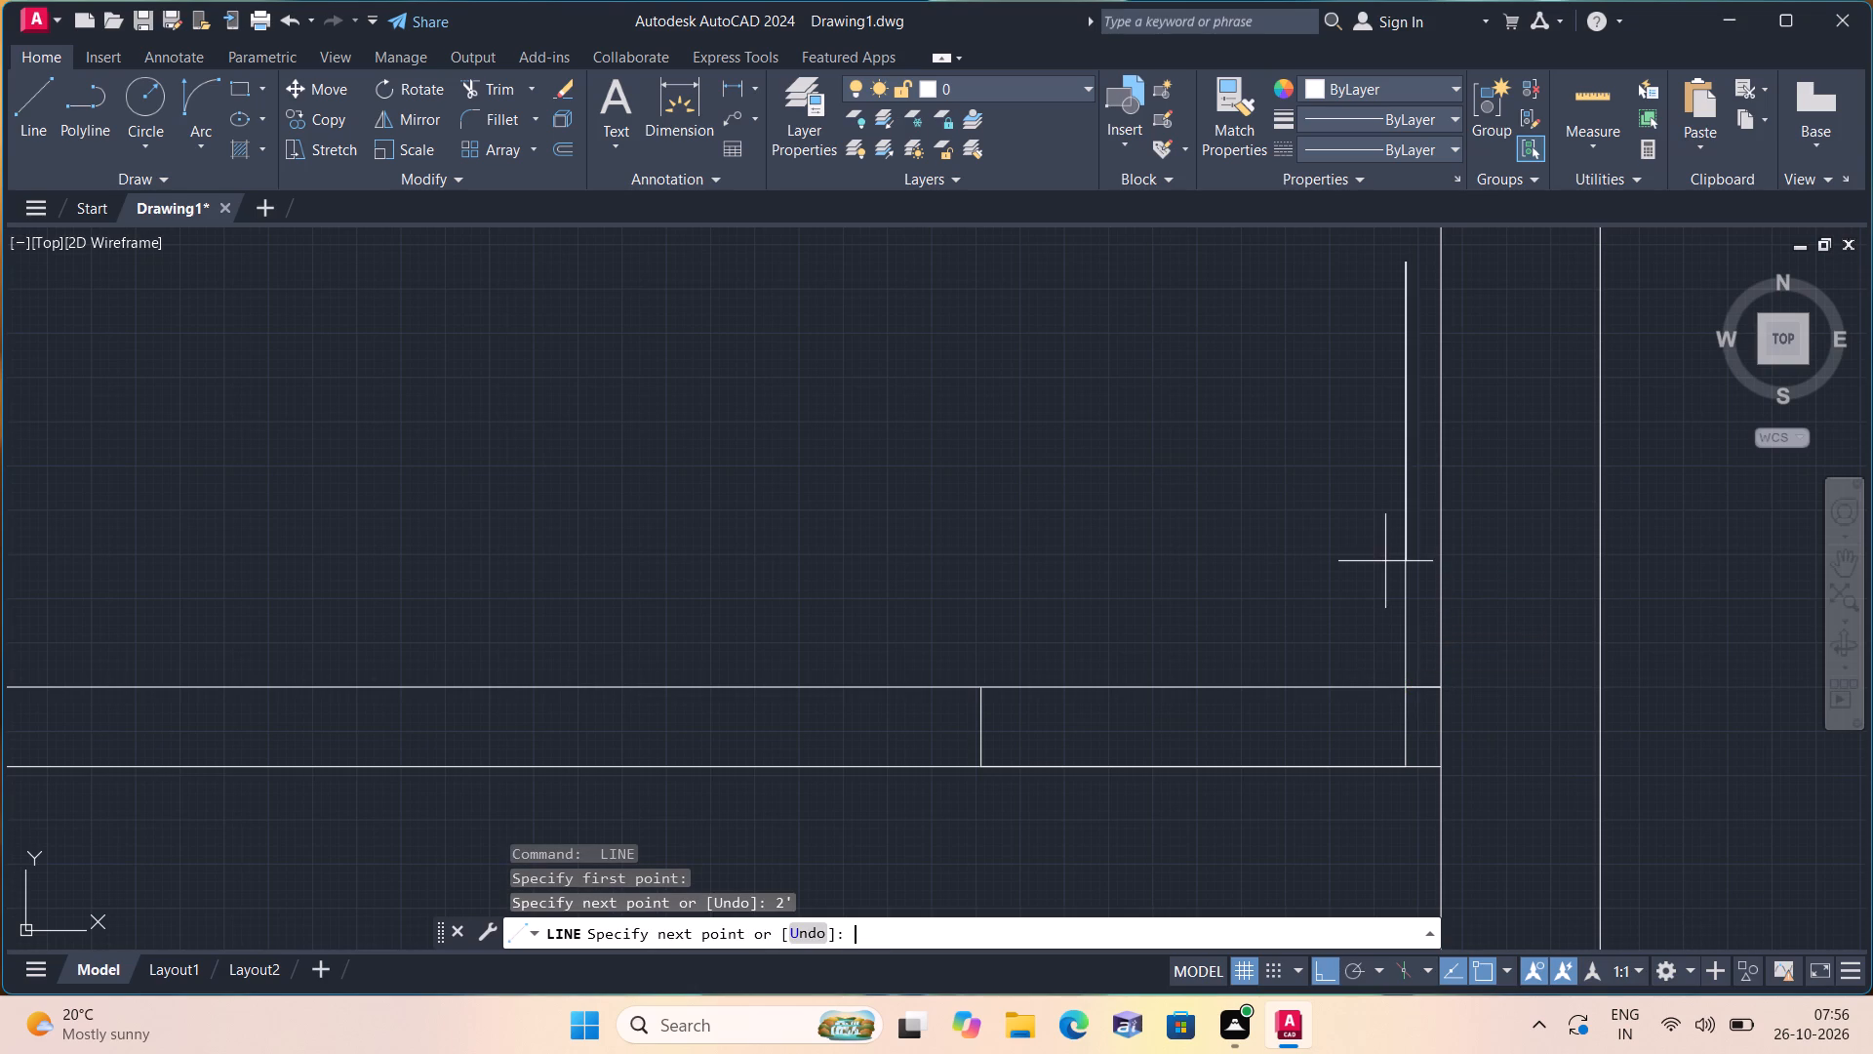
Trim the lower partition's horizontal lines between the two cross lines to open the large room's doorway.
scroll(1171, 603, down, 1)
key(t)
text(rim)
key(space)
drag(1171, 603, 1212, 755)
drag(1169, 563, 1205, 755)
Trim the short horizontal segment between the vertical door line and the right outer wall's inner face.
scroll(1290, 669, up, 3)
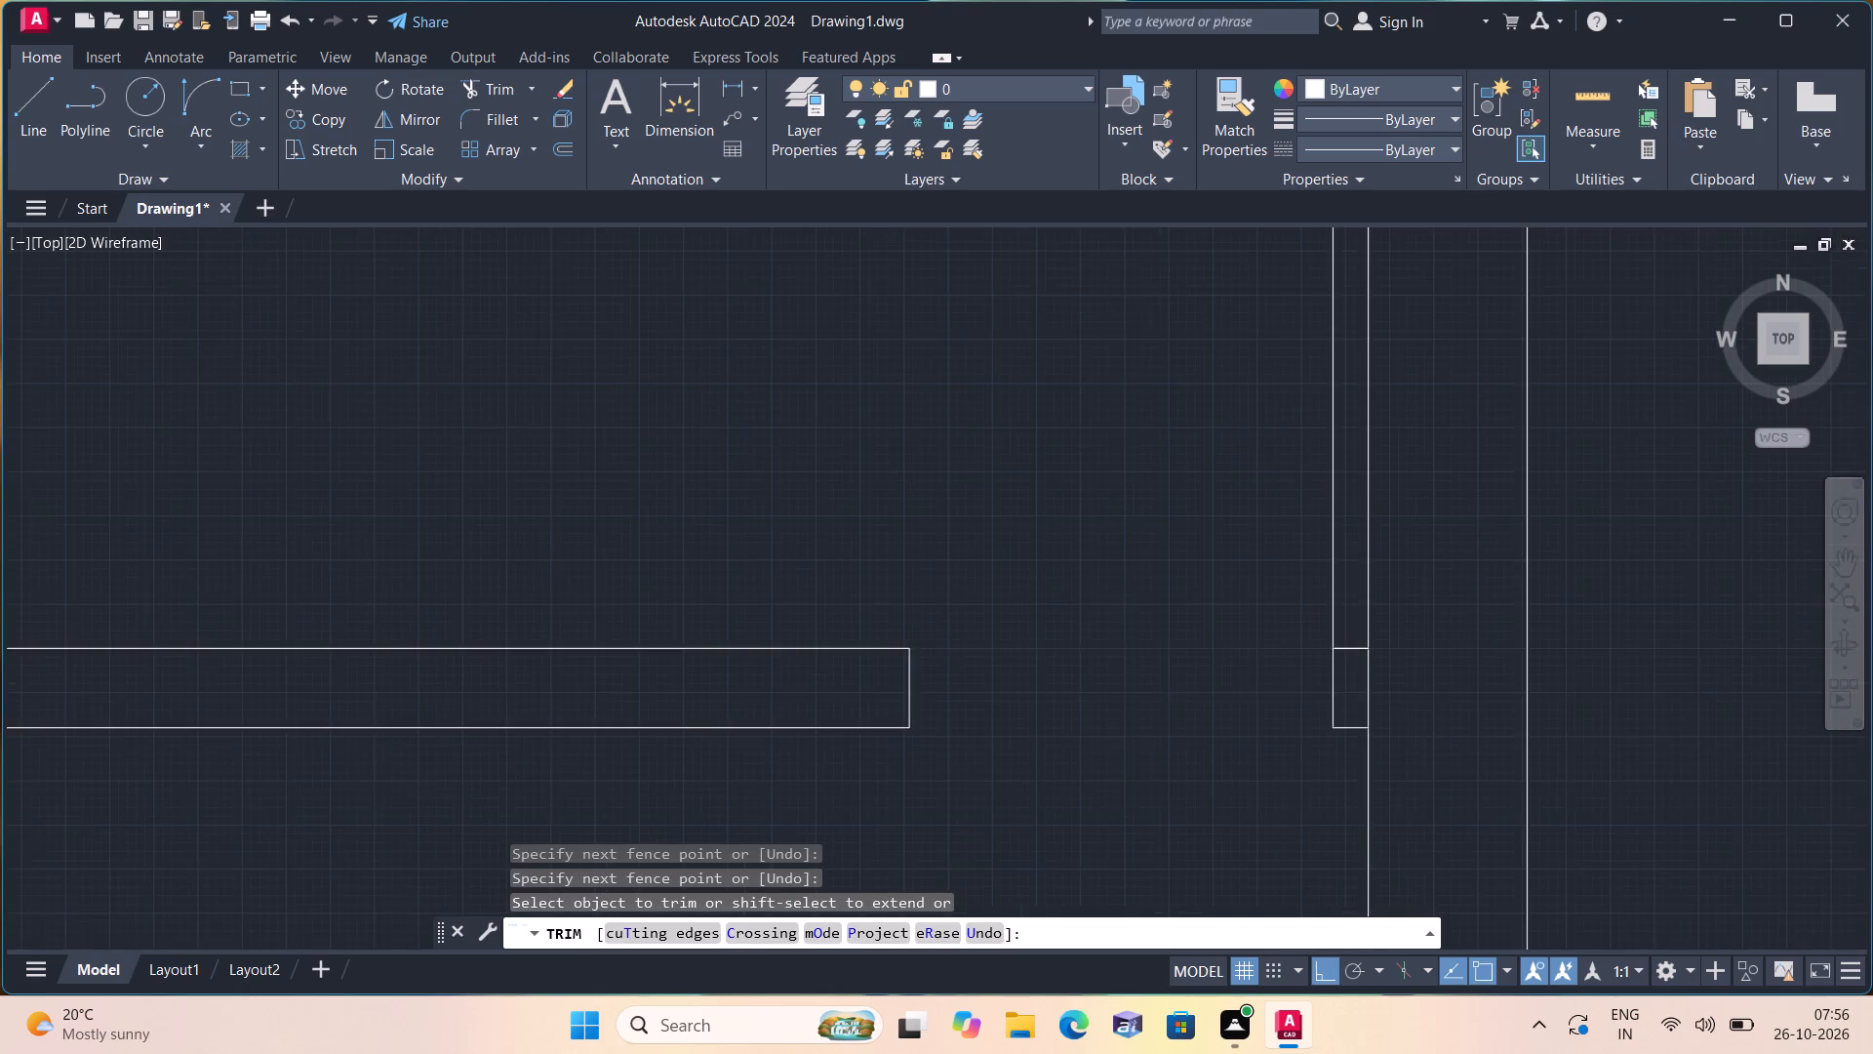
click(1407, 611)
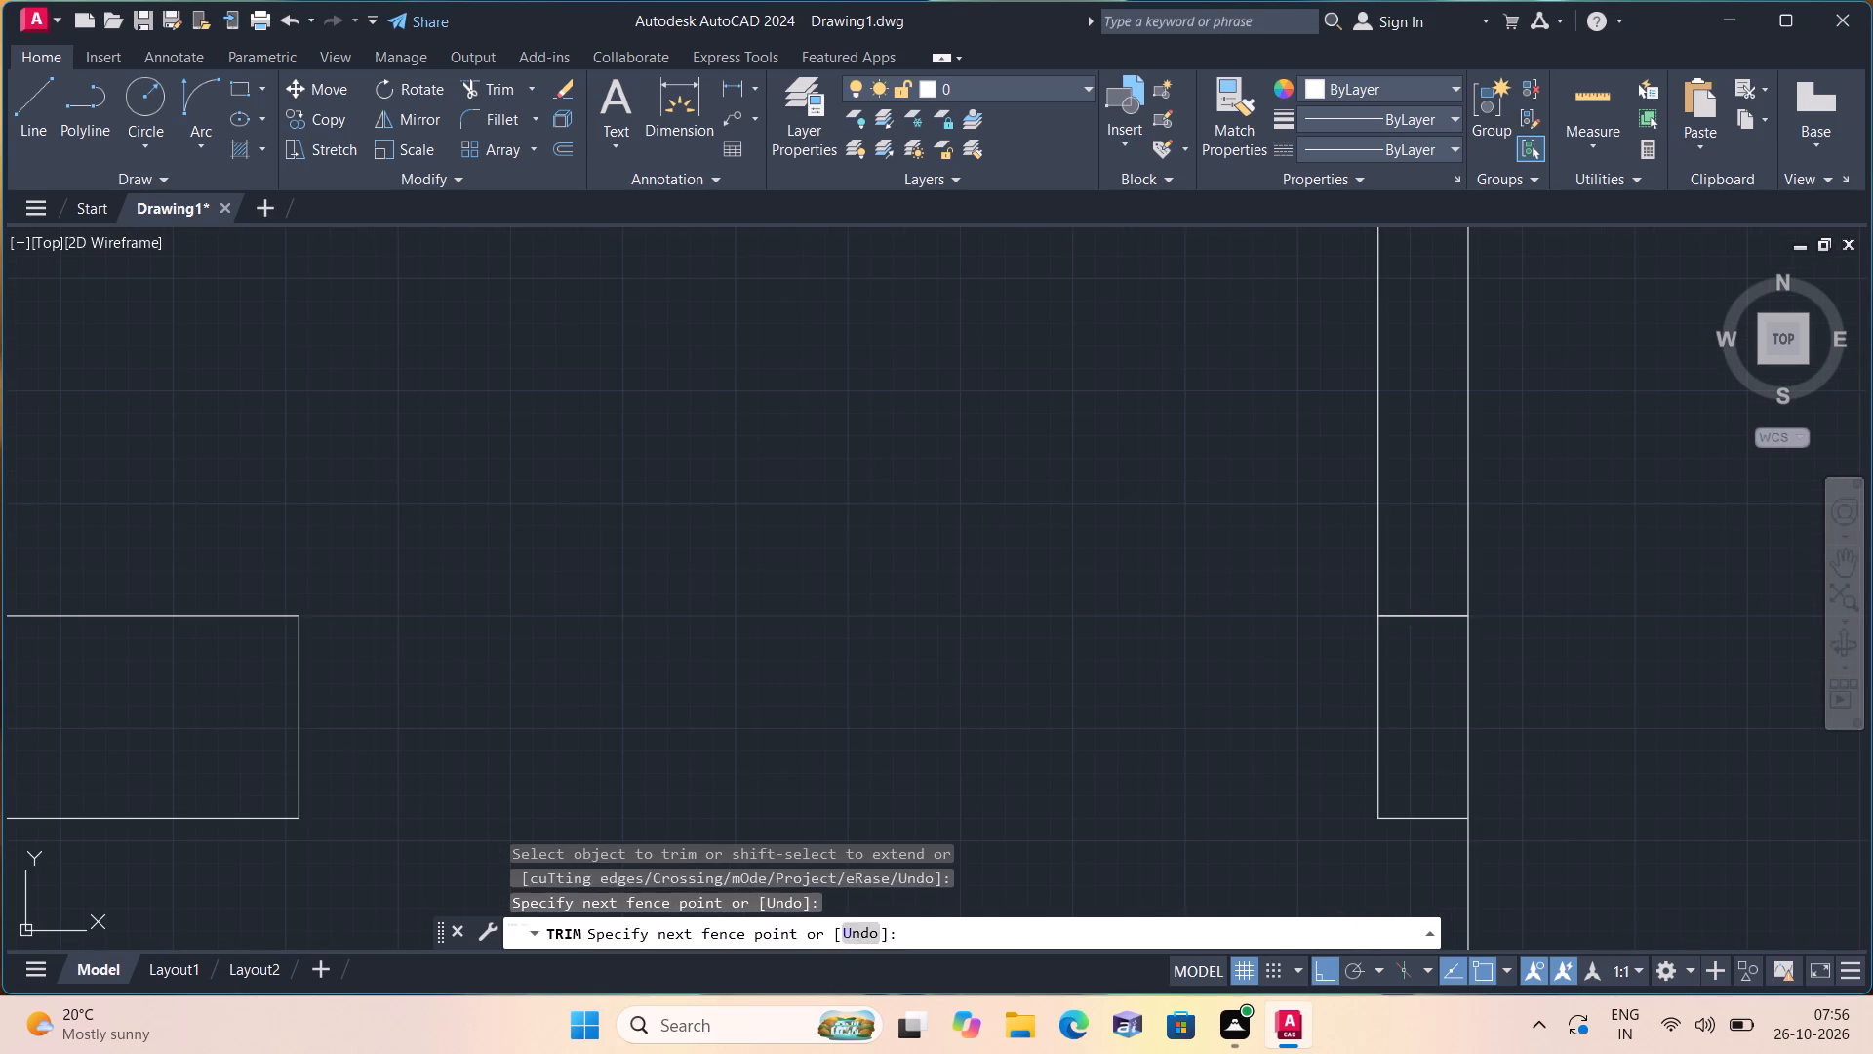
click(1408, 601)
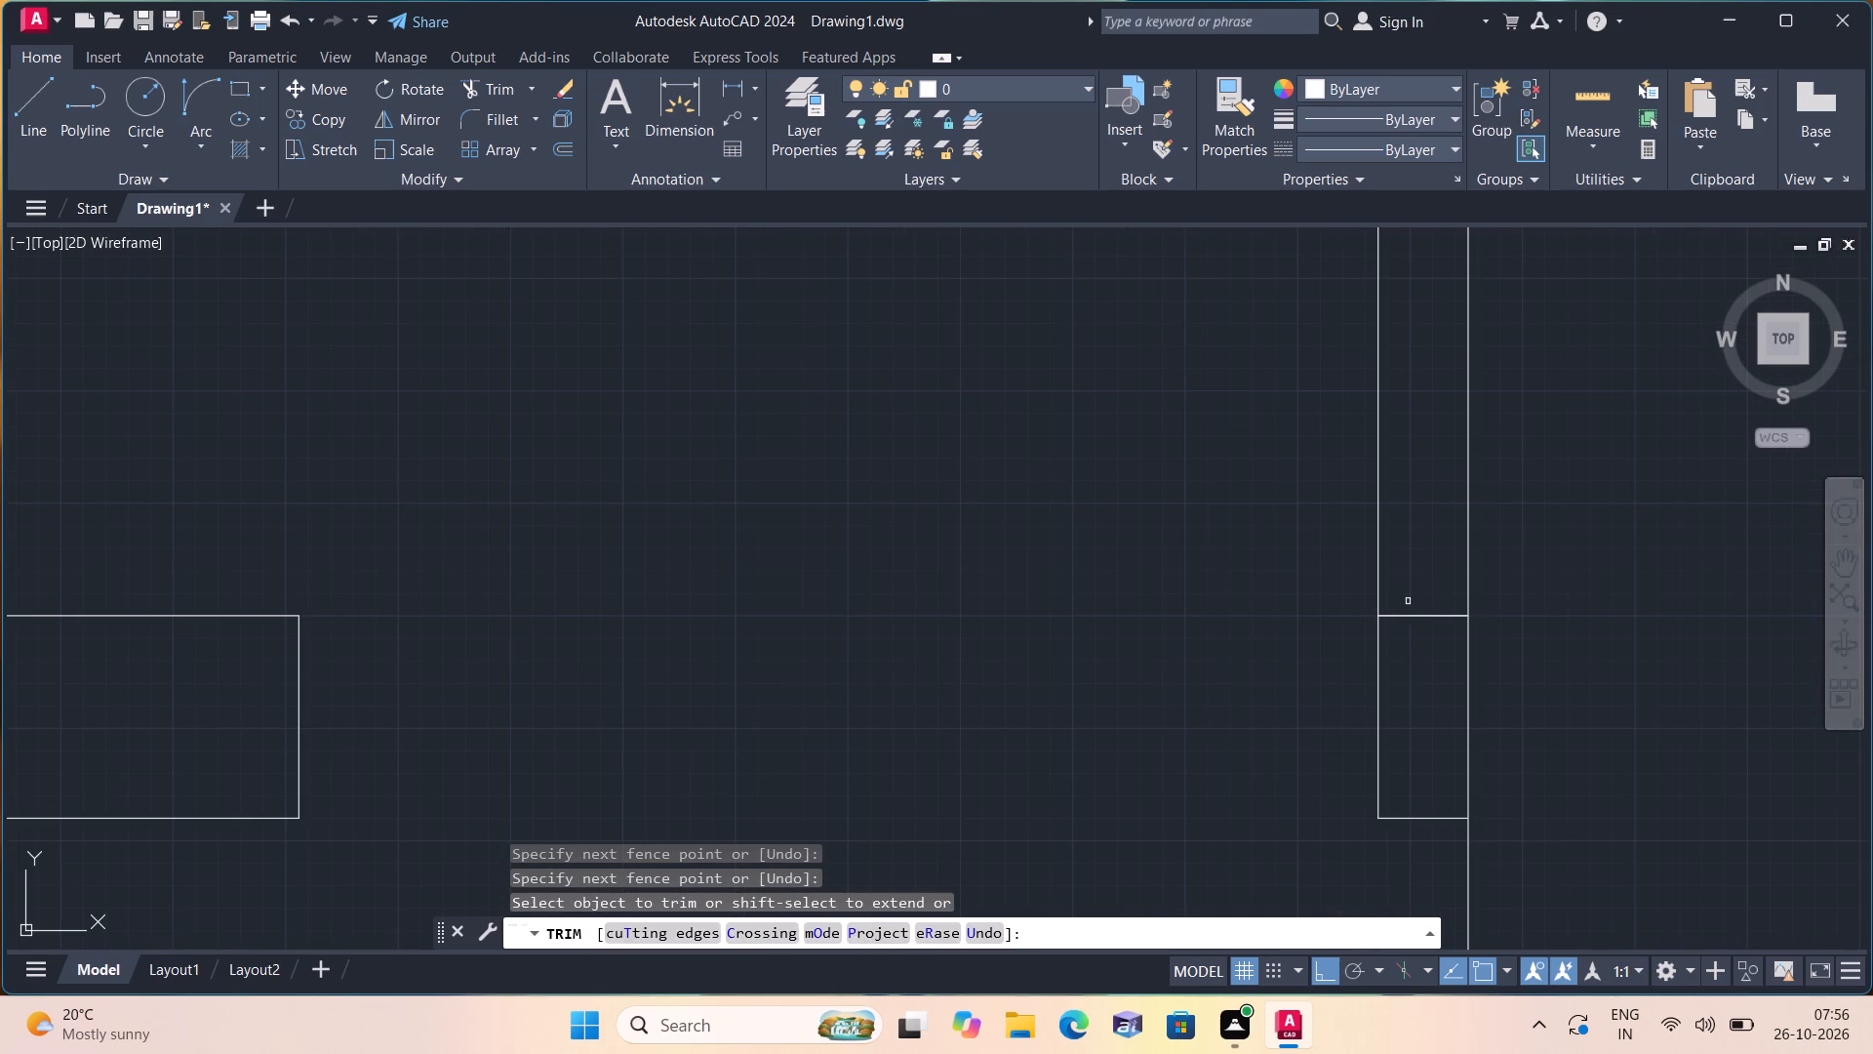
click(1409, 619)
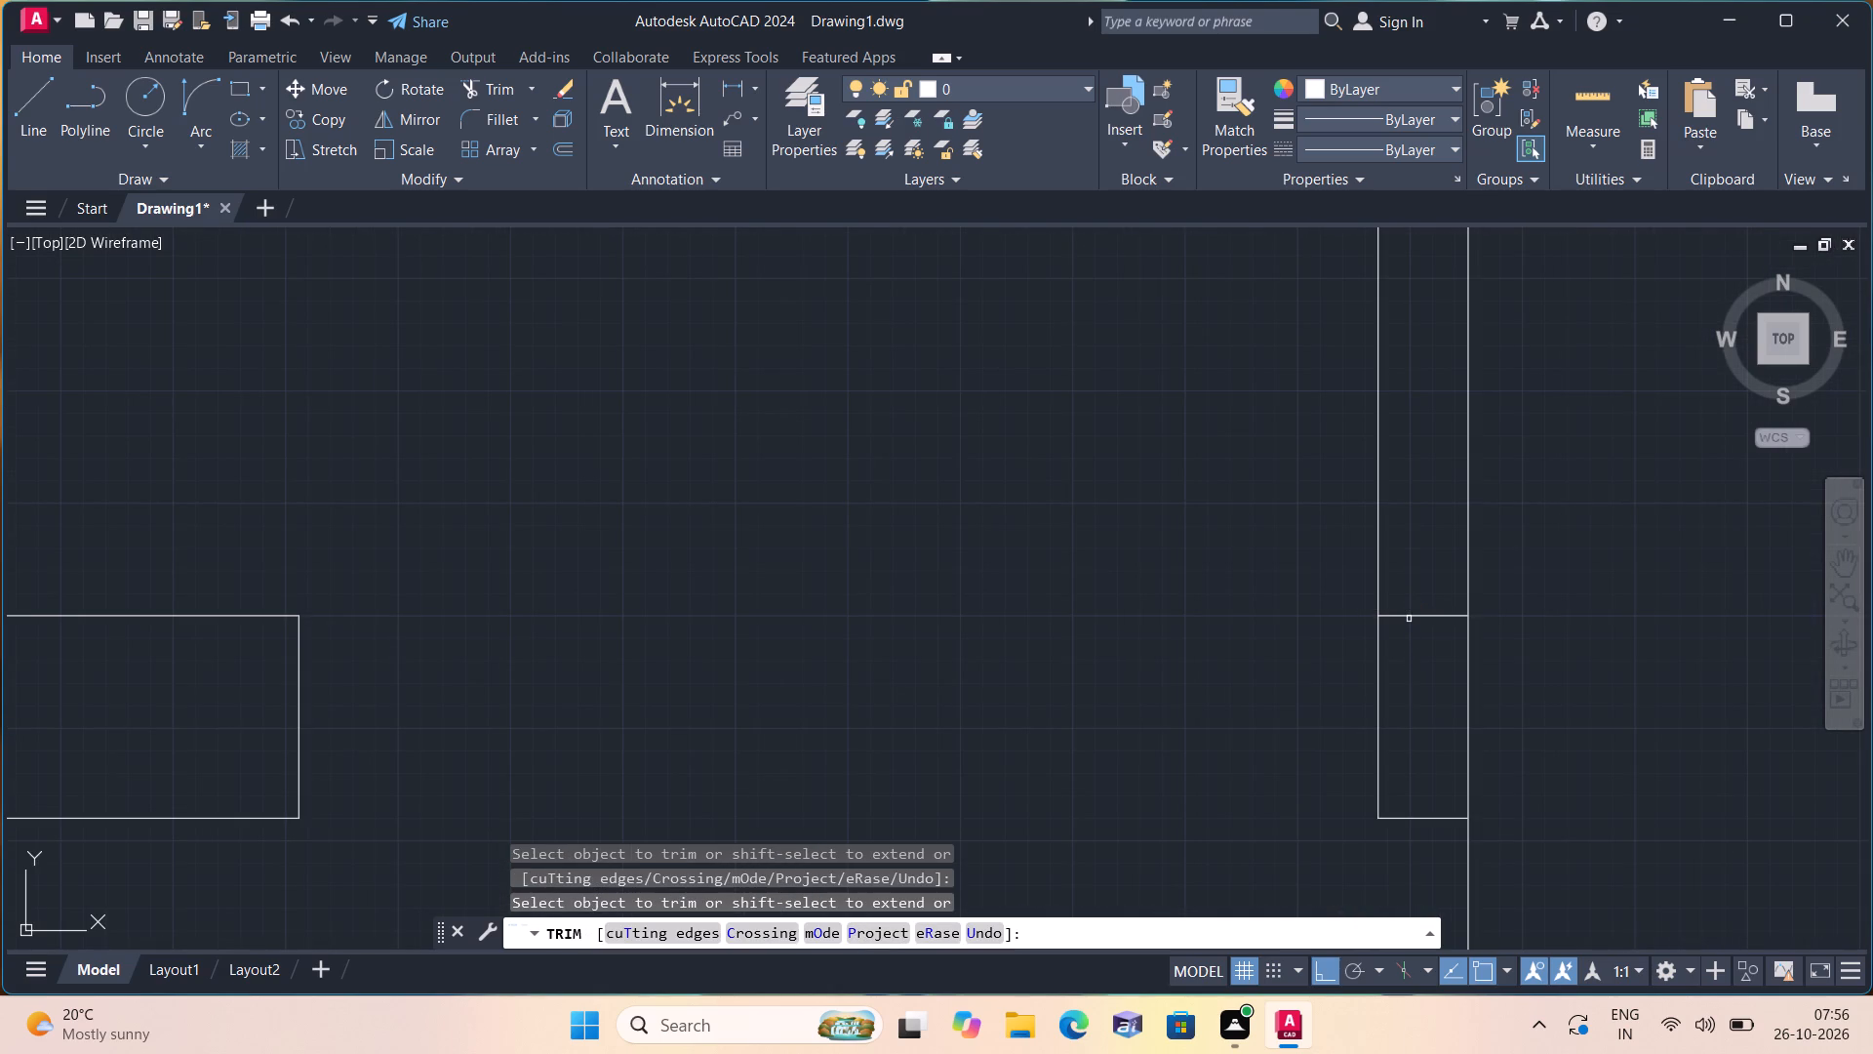
key(space)
Draw the large room's door swing as a Start, End, Direction arc from the door line's upper end to the lower partition's top corner.
scroll(1131, 670, down, 2)
middle_drag(1148, 670, 1267, 763)
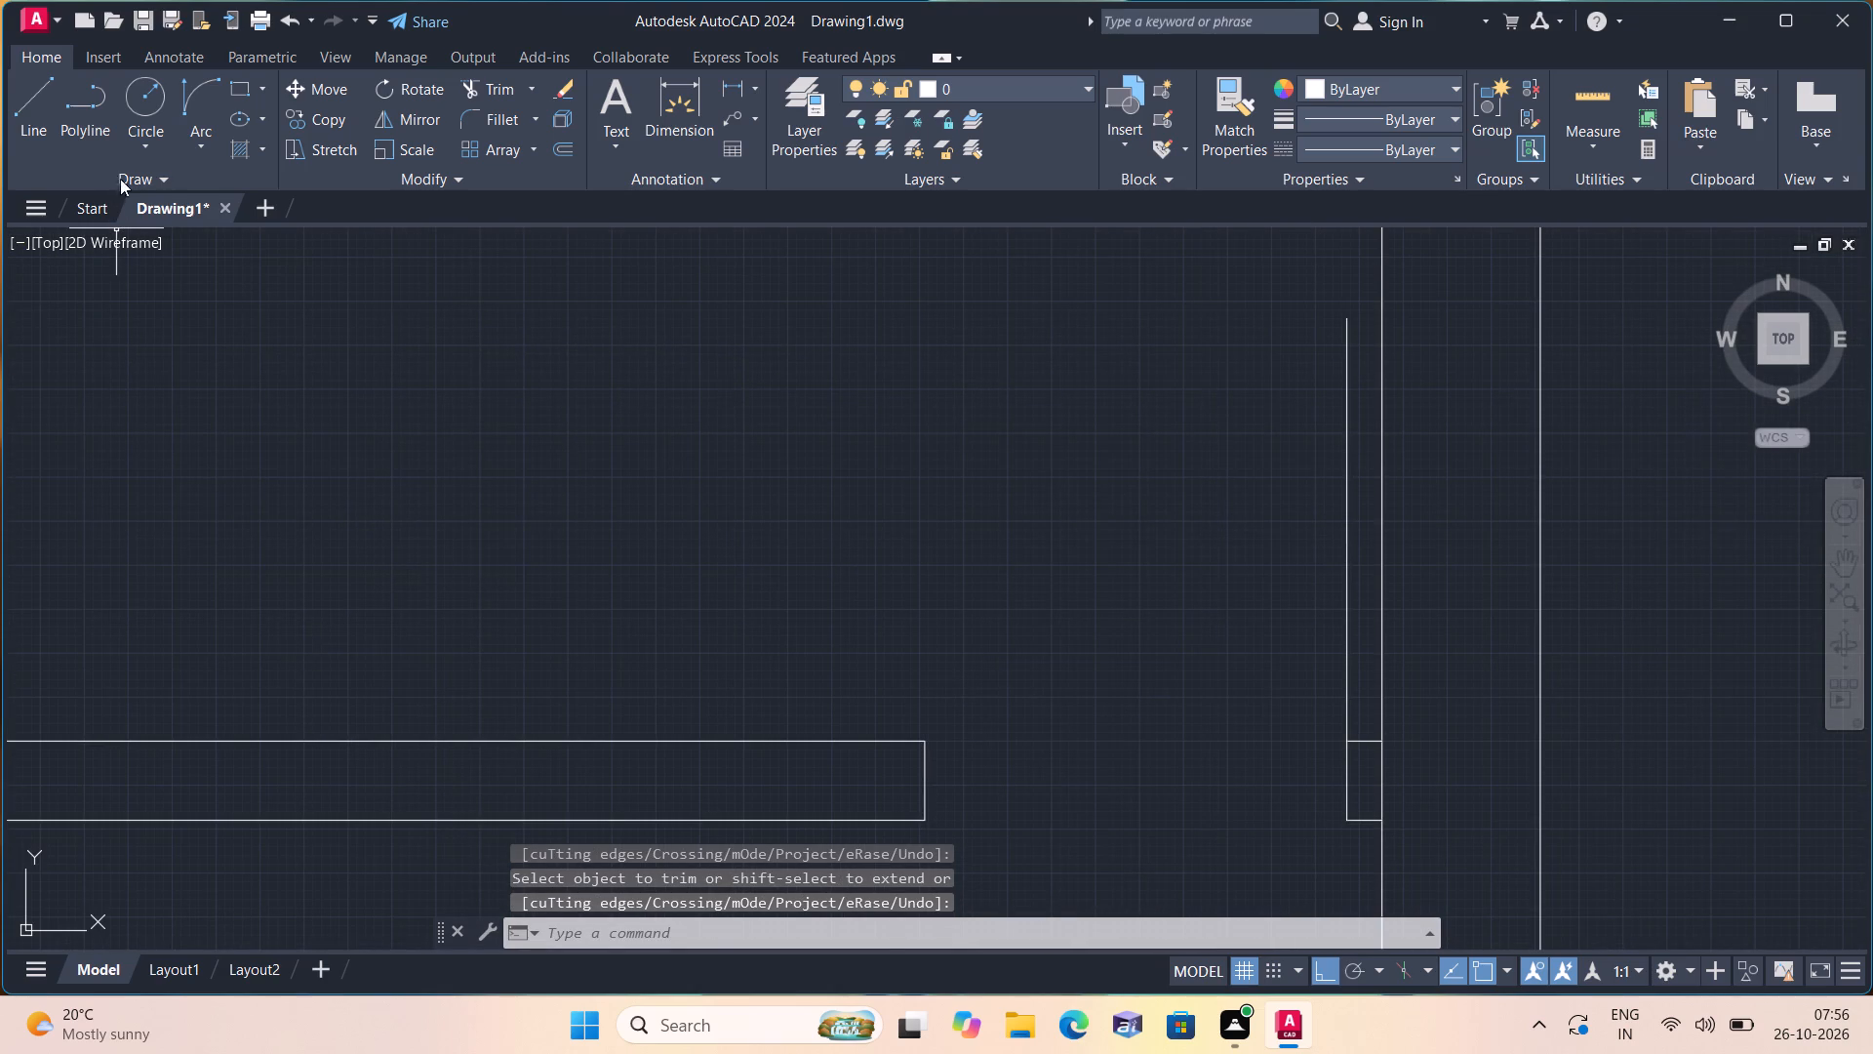
click(196, 142)
click(321, 444)
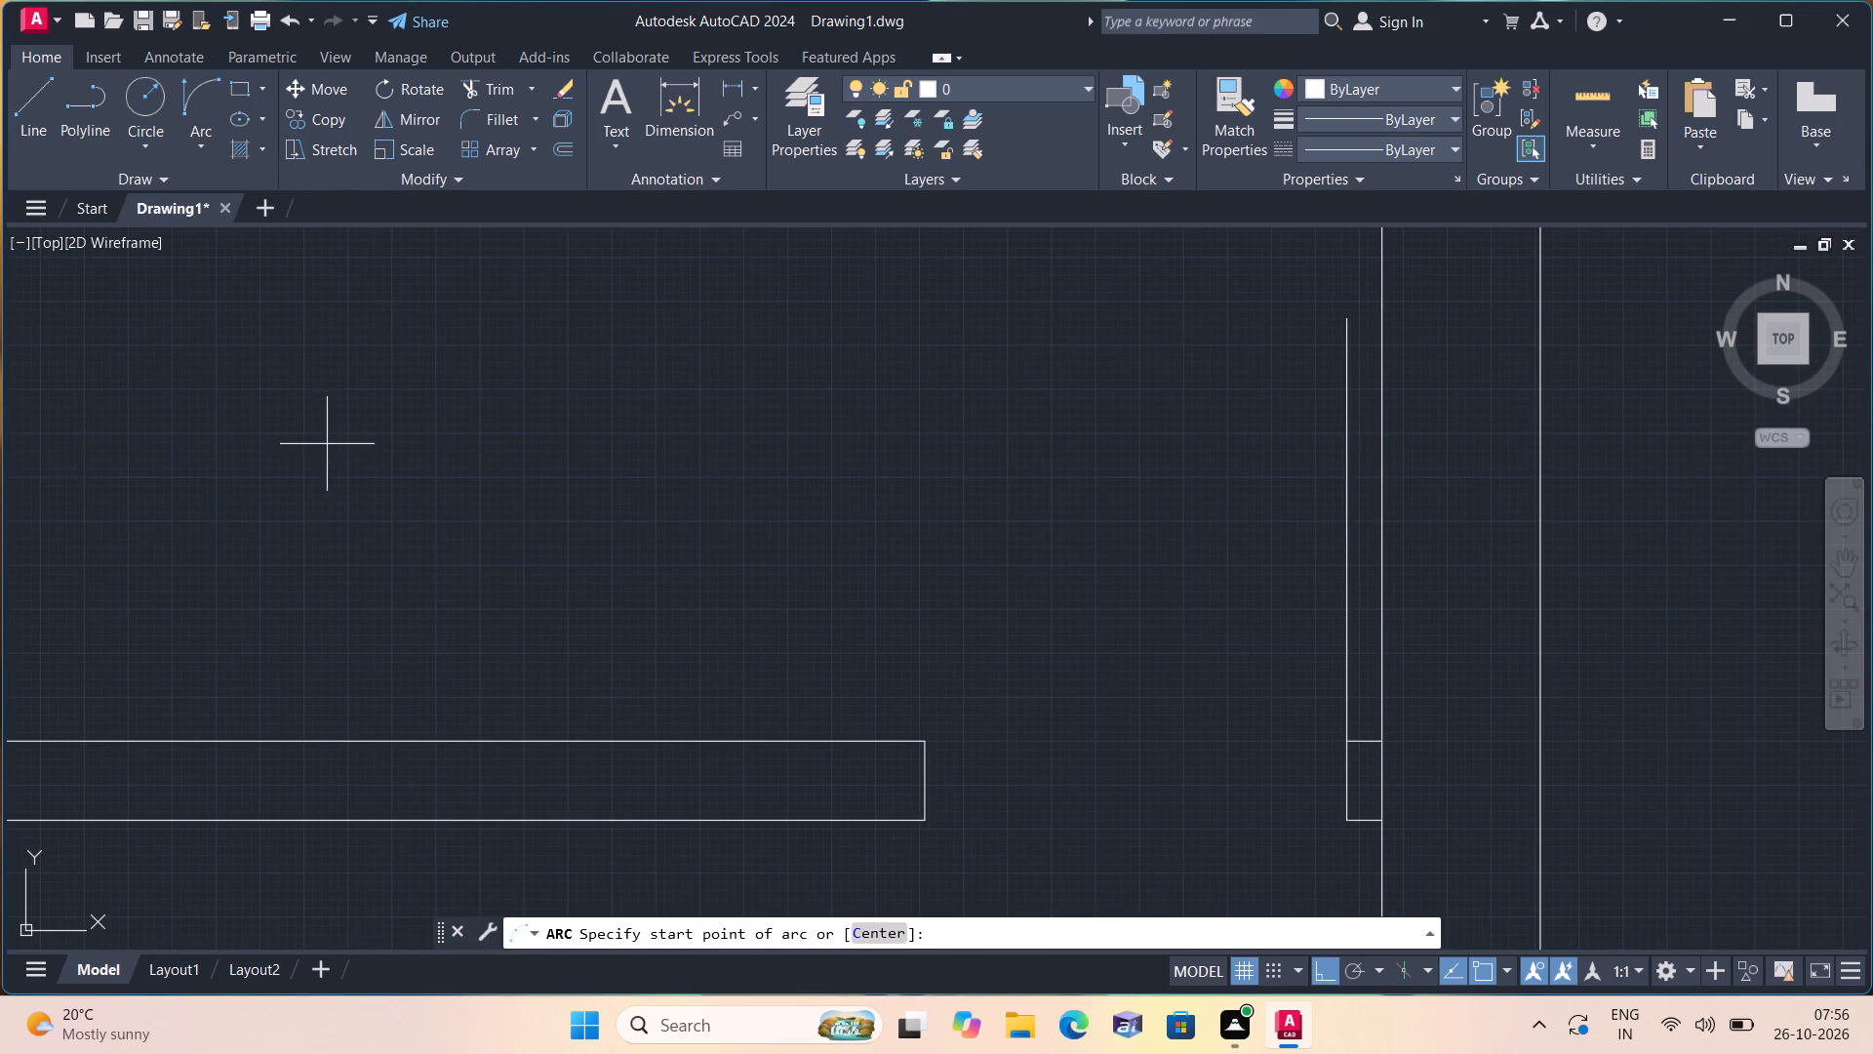
click(1345, 319)
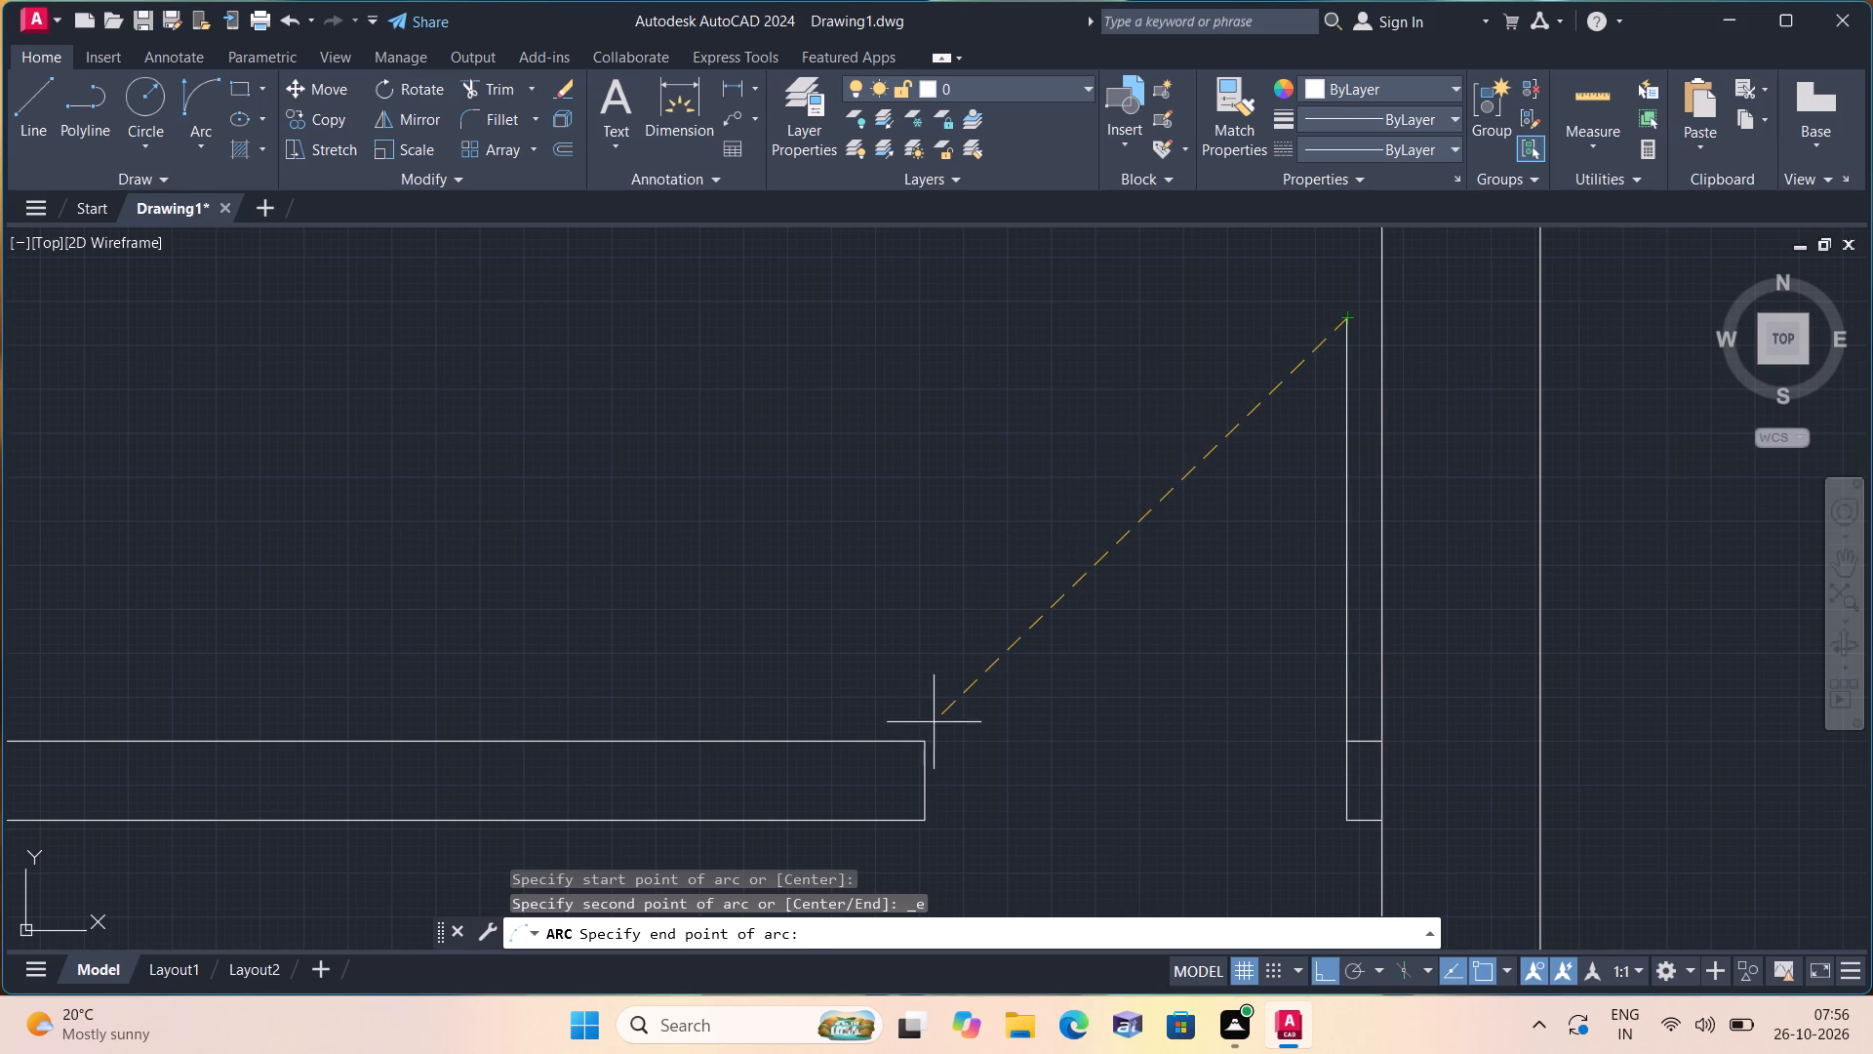
click(928, 740)
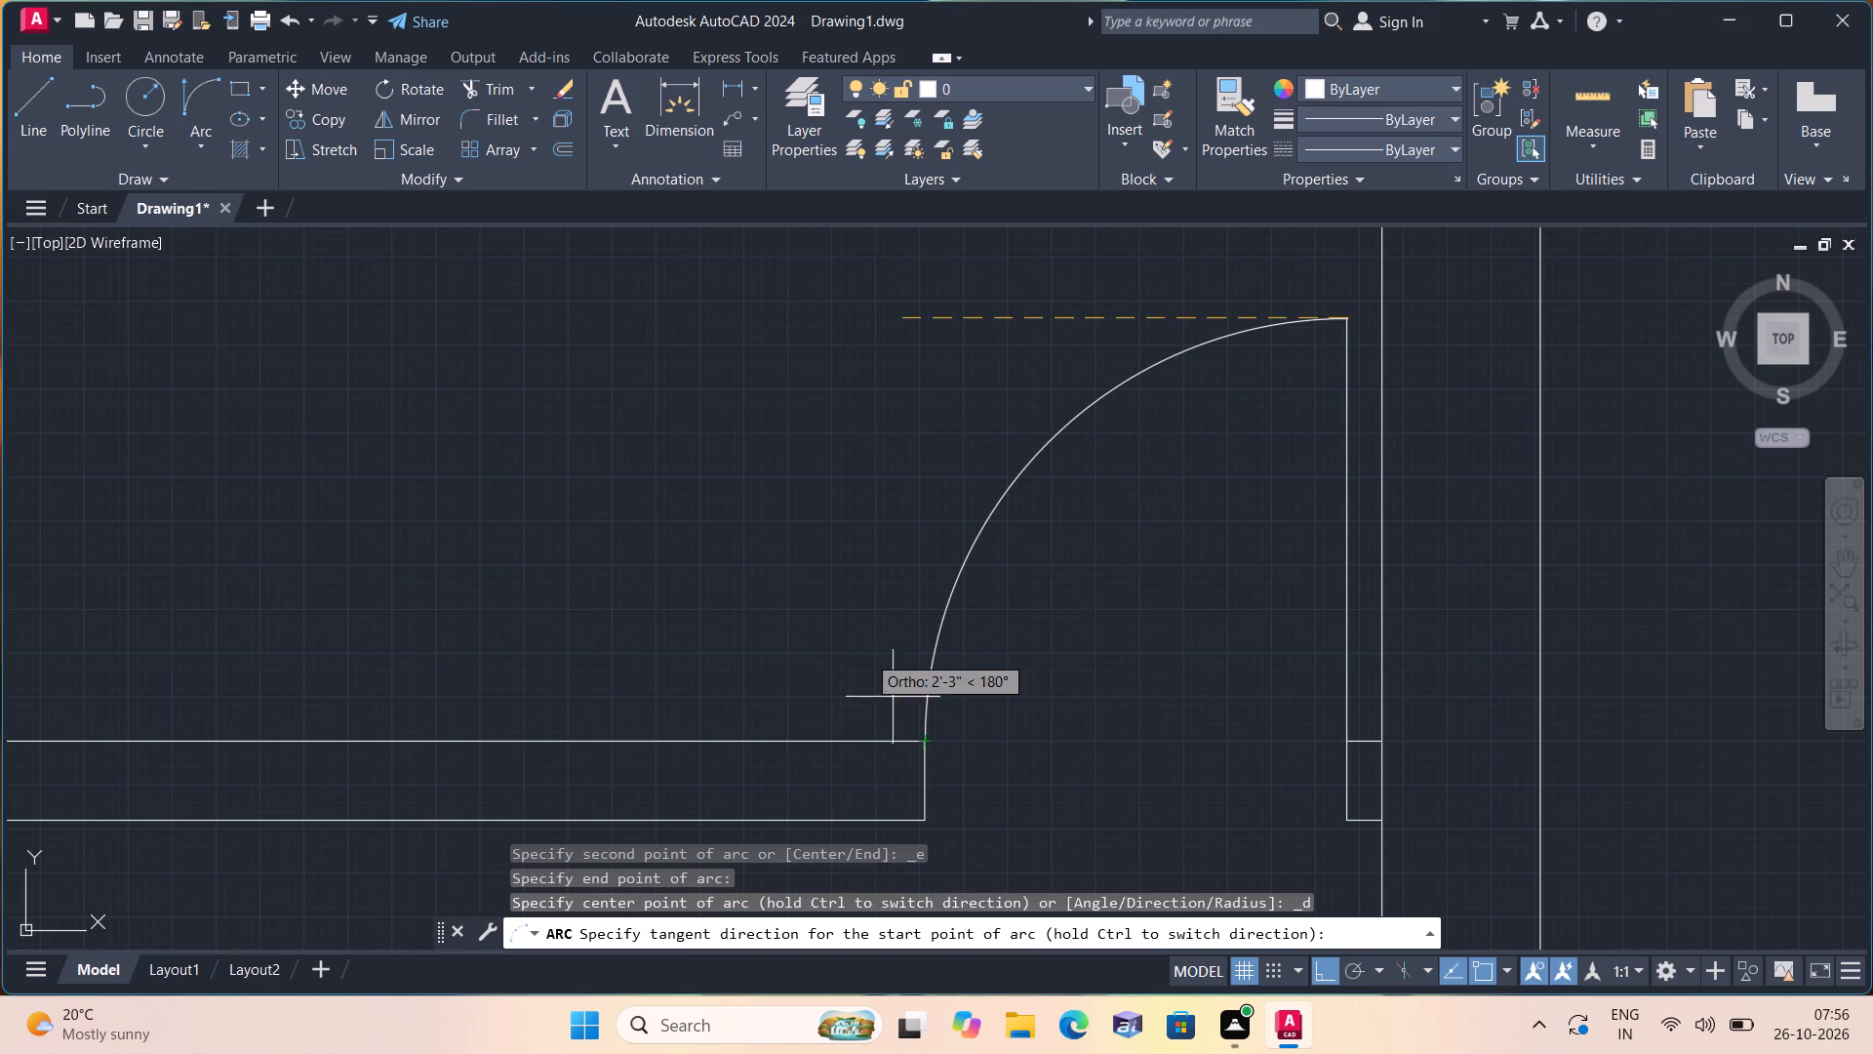
click(847, 625)
Offset the lower partition's bottom line 8' downward, below the large room.
scroll(847, 625, down, 2)
scroll(638, 660, down, 1)
middle_drag(638, 660, 640, 658)
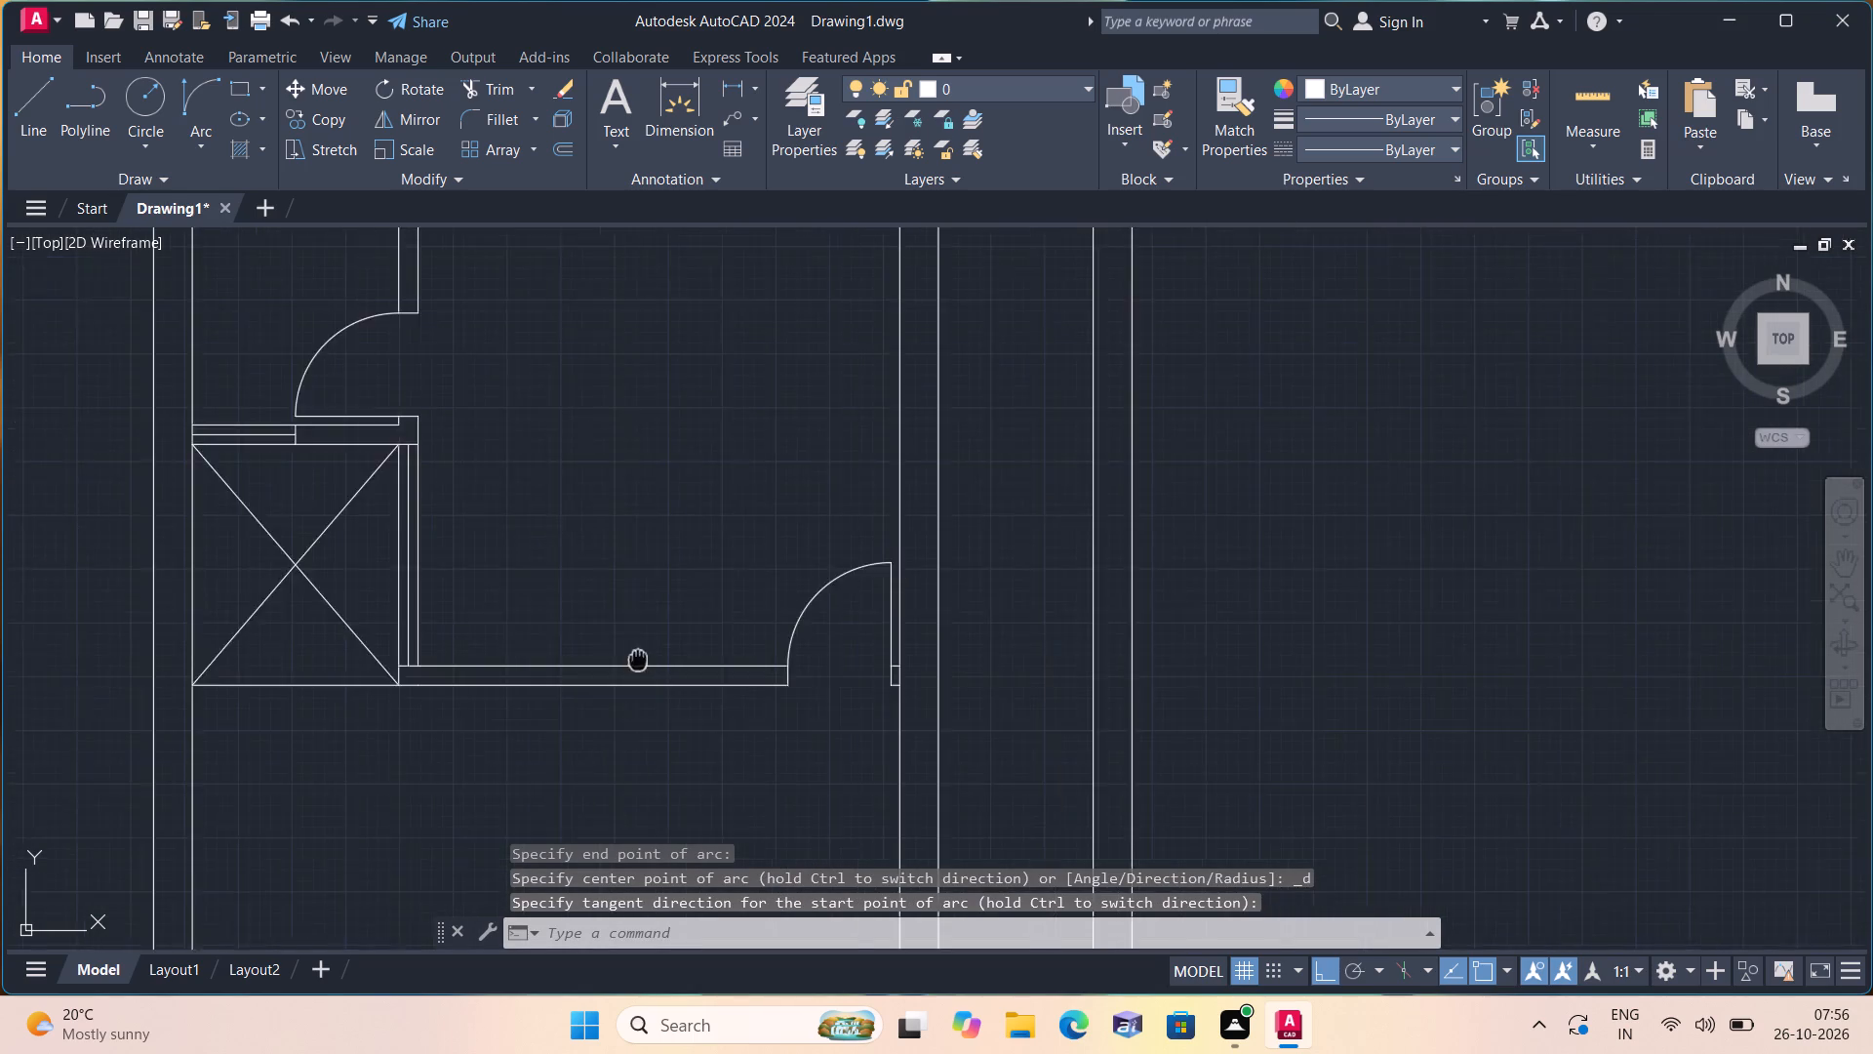
middle_drag(640, 658, 813, 565)
scroll(813, 565, down, 1)
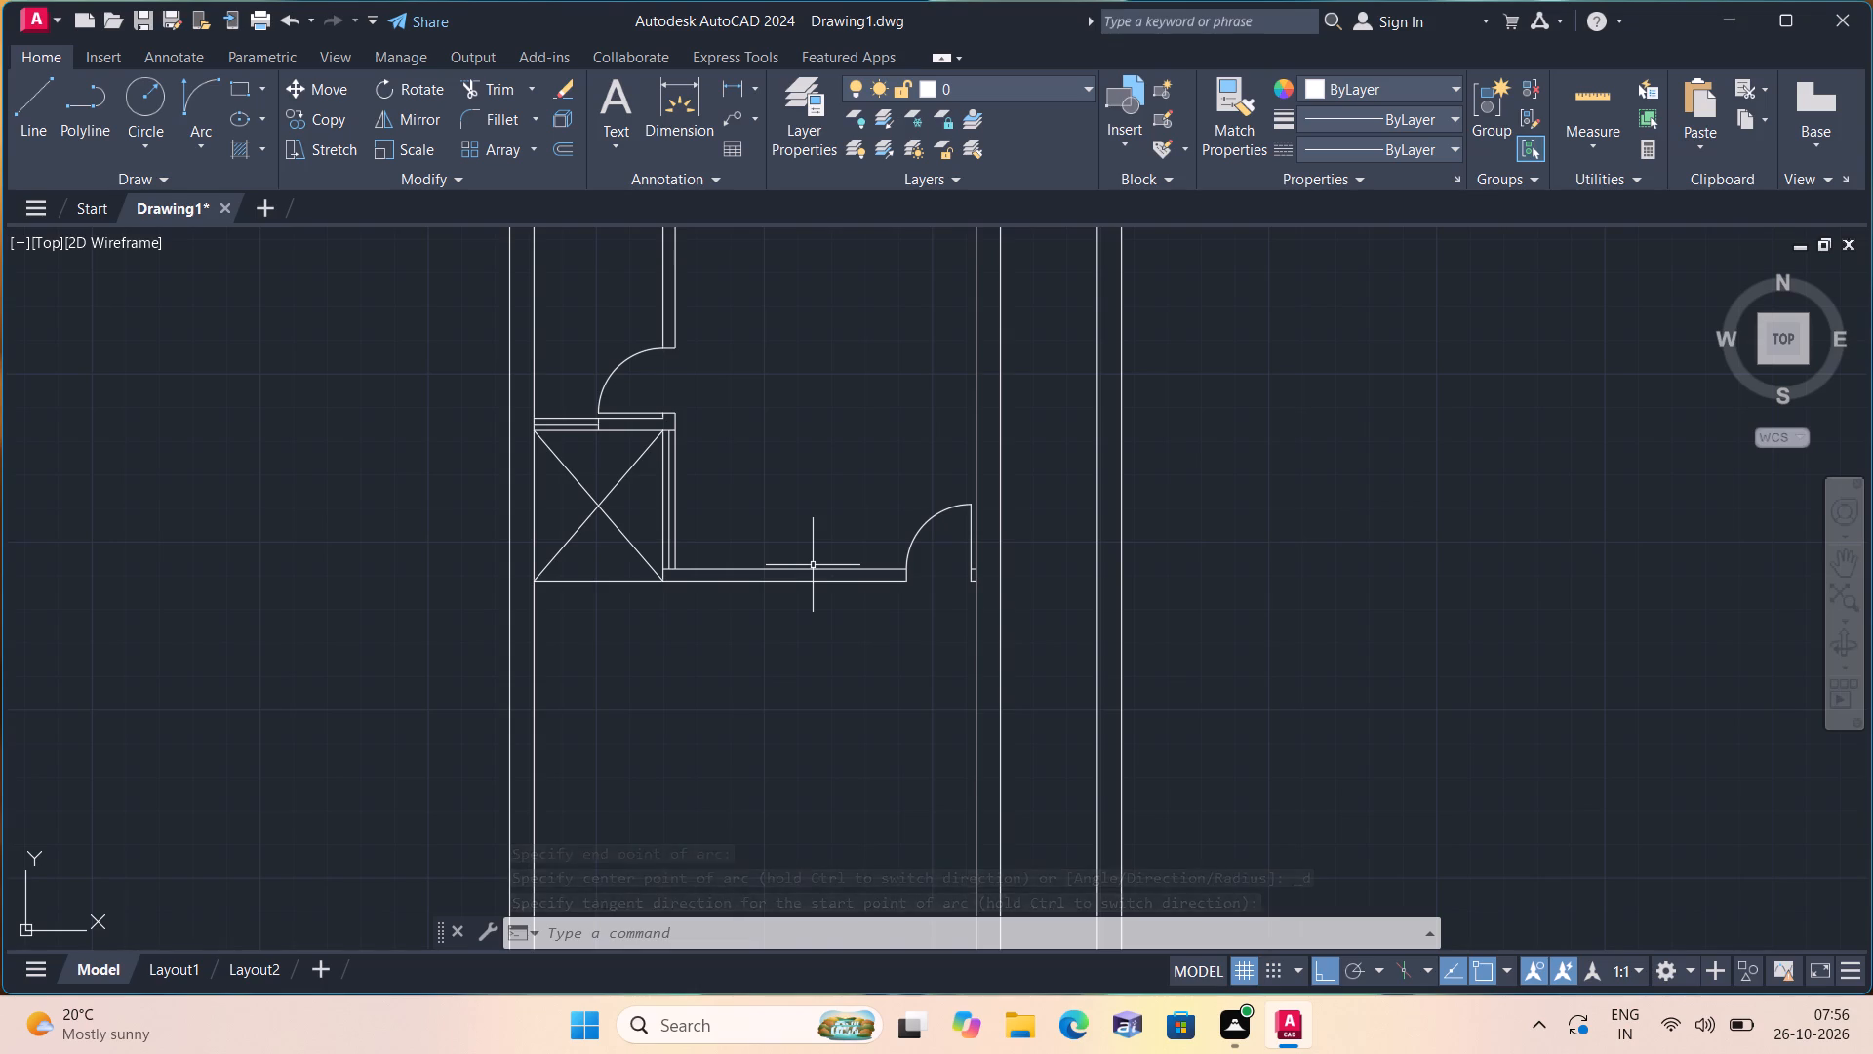
middle_drag(753, 592, 756, 593)
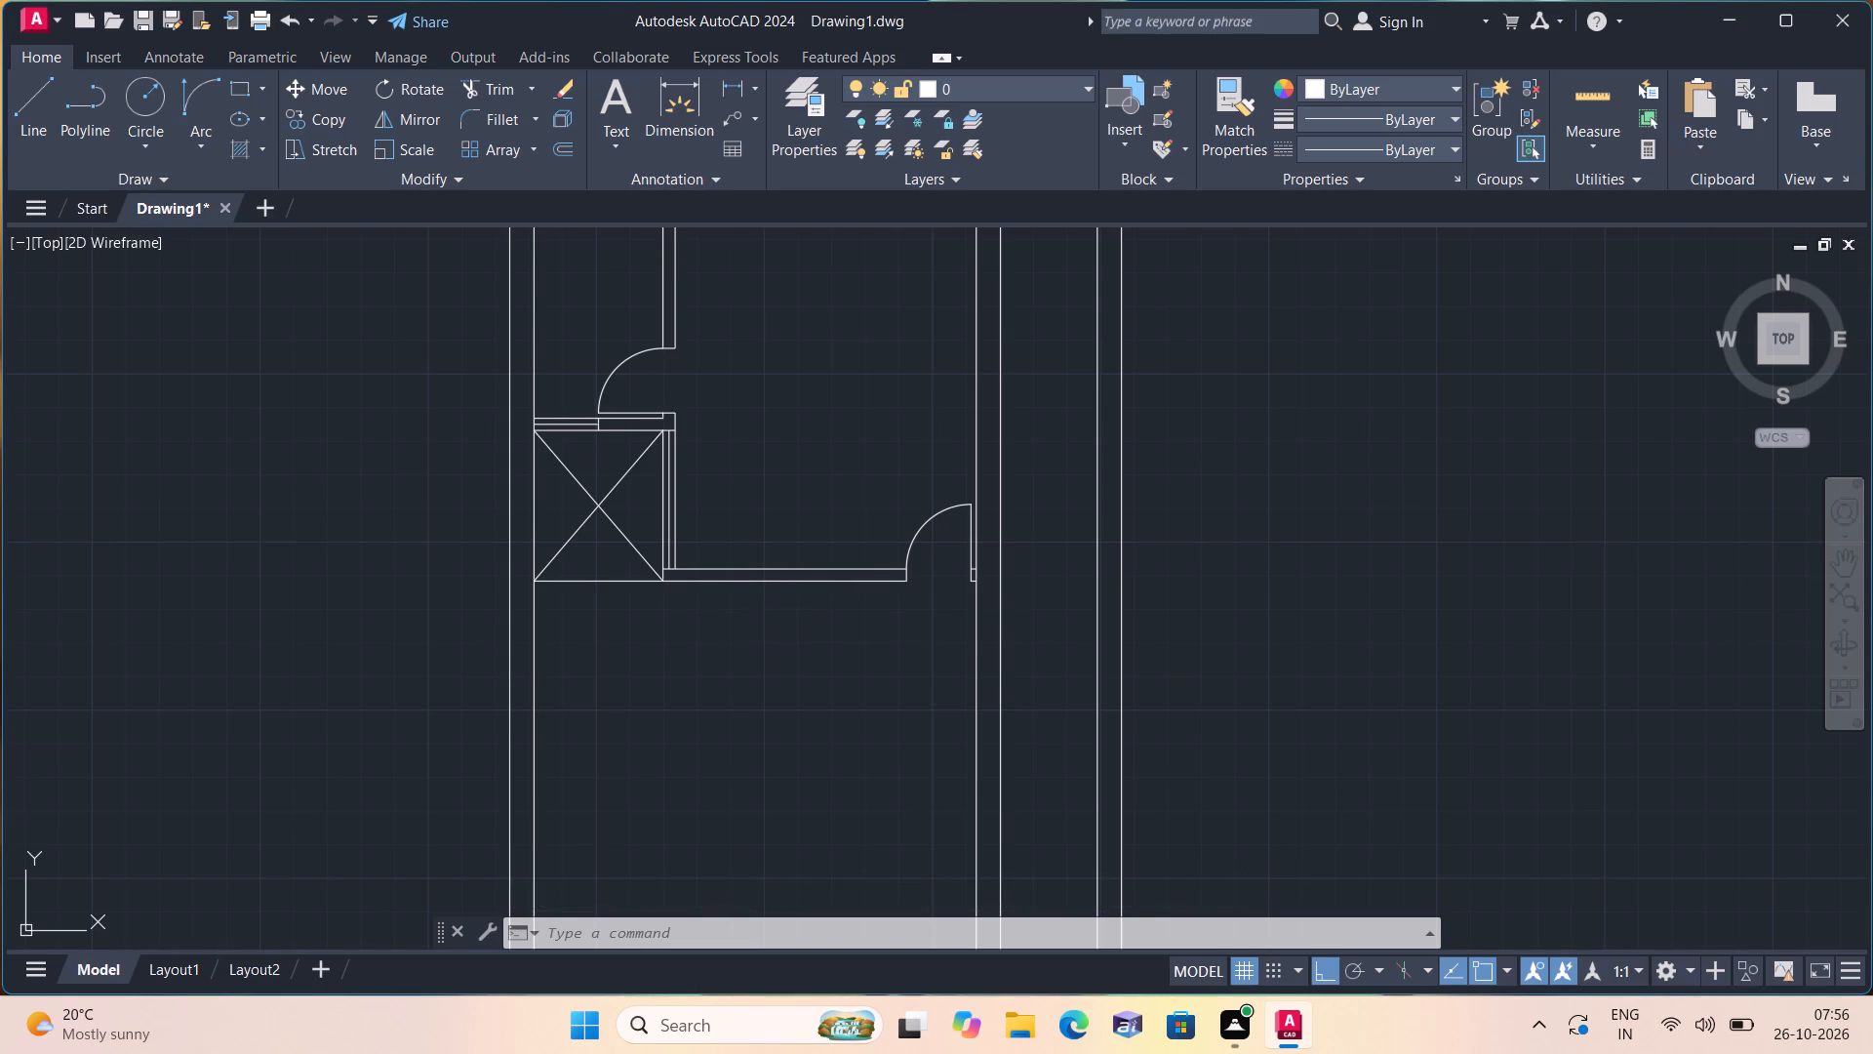
middle_drag(756, 593, 895, 669)
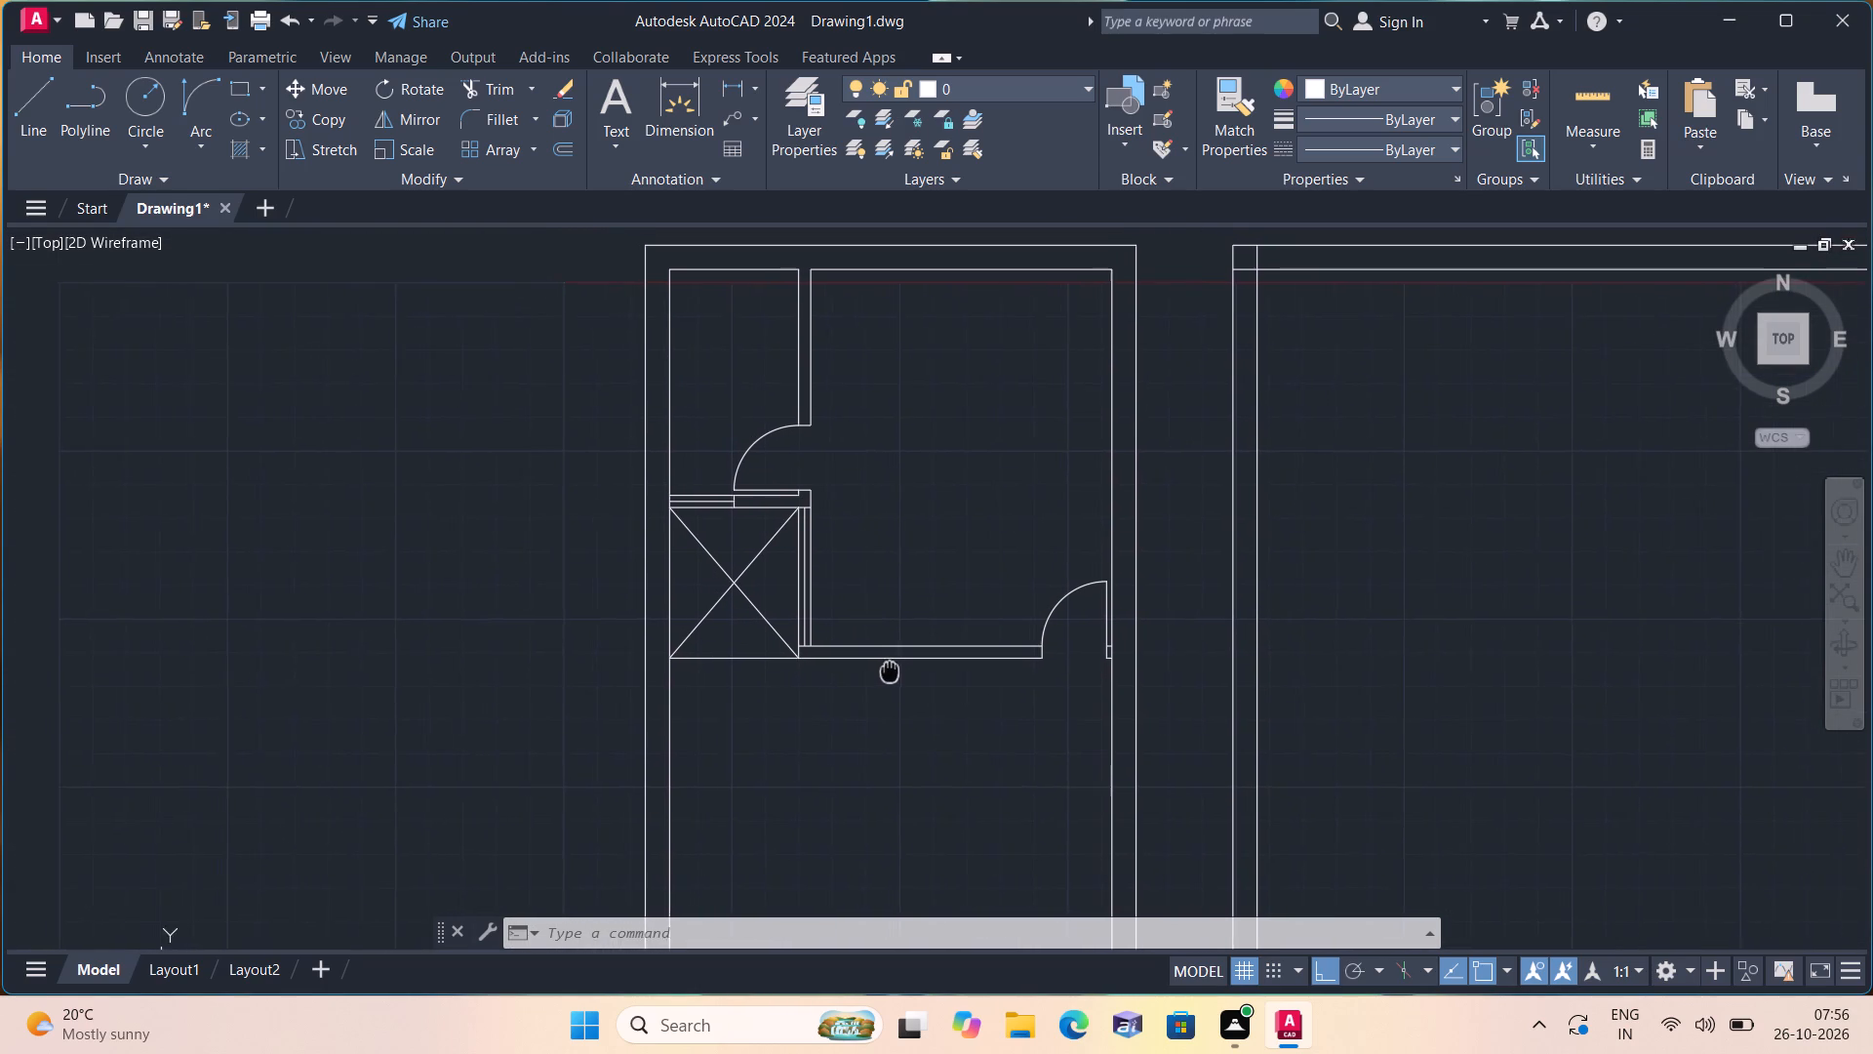
middle_drag(895, 669, 979, 663)
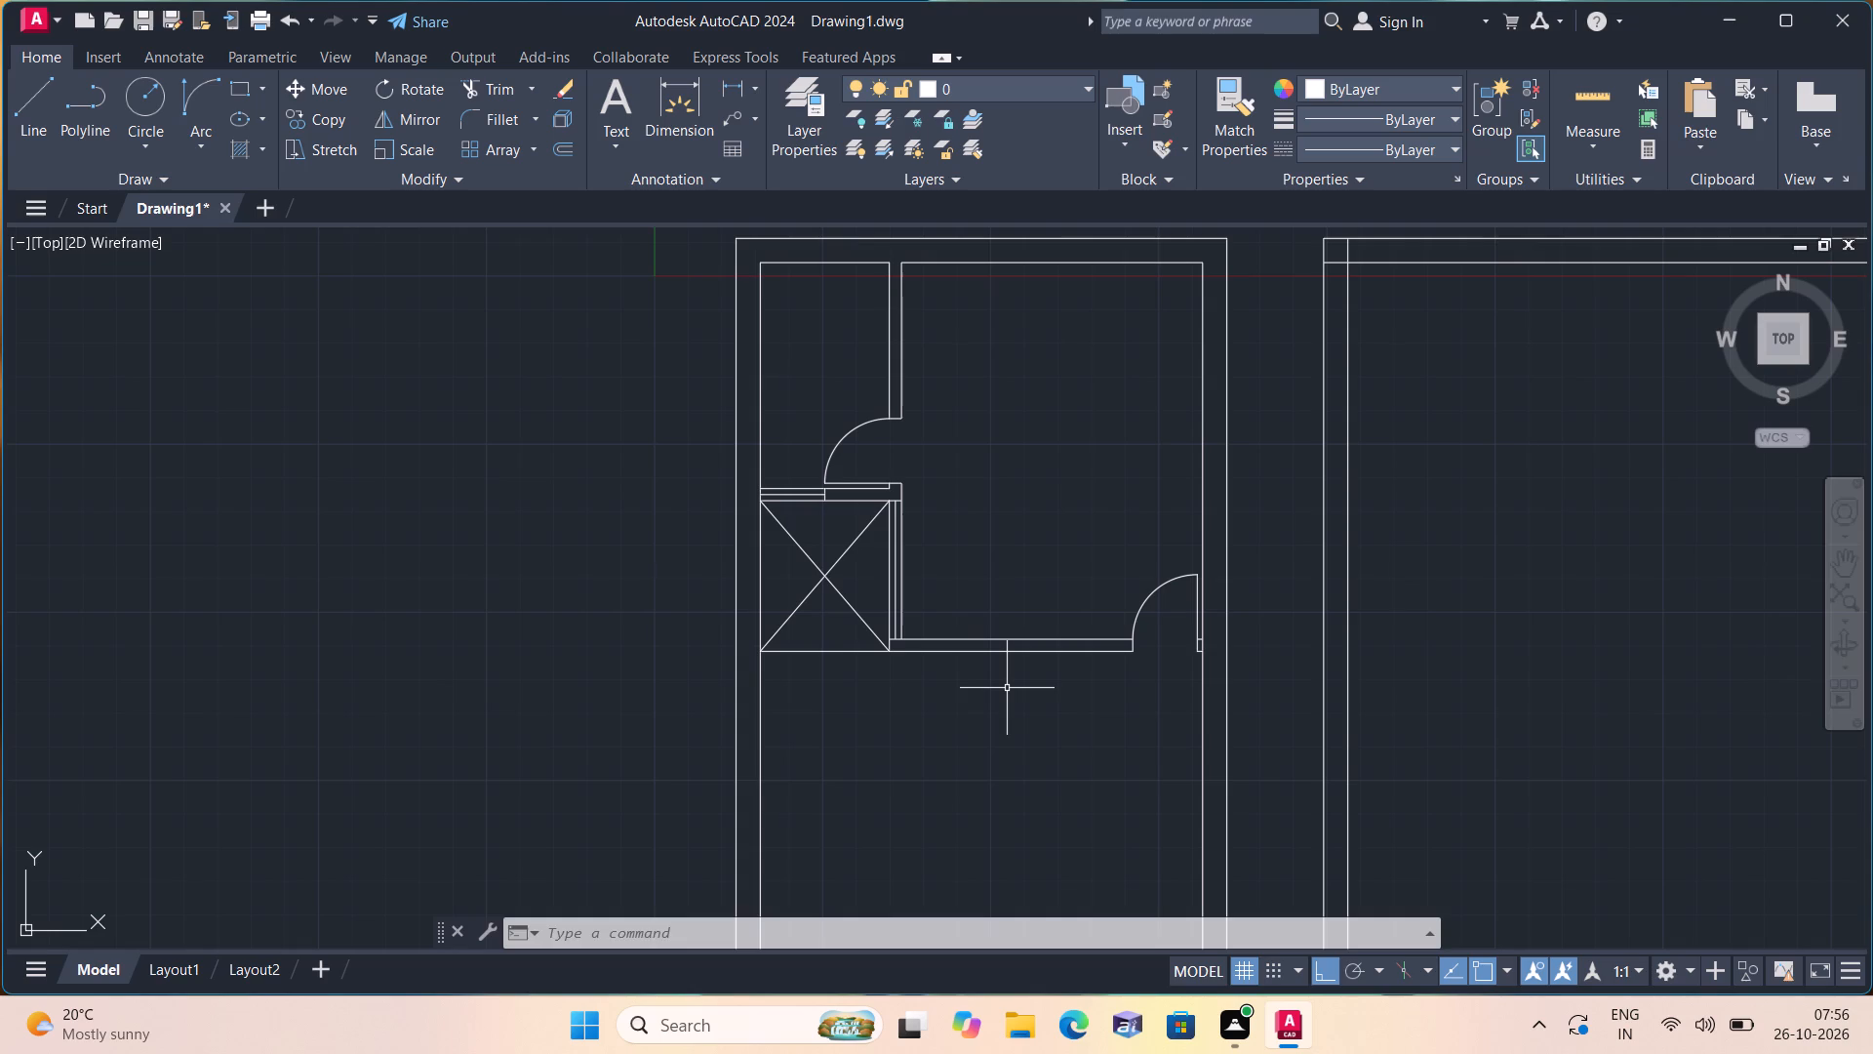
text(off)
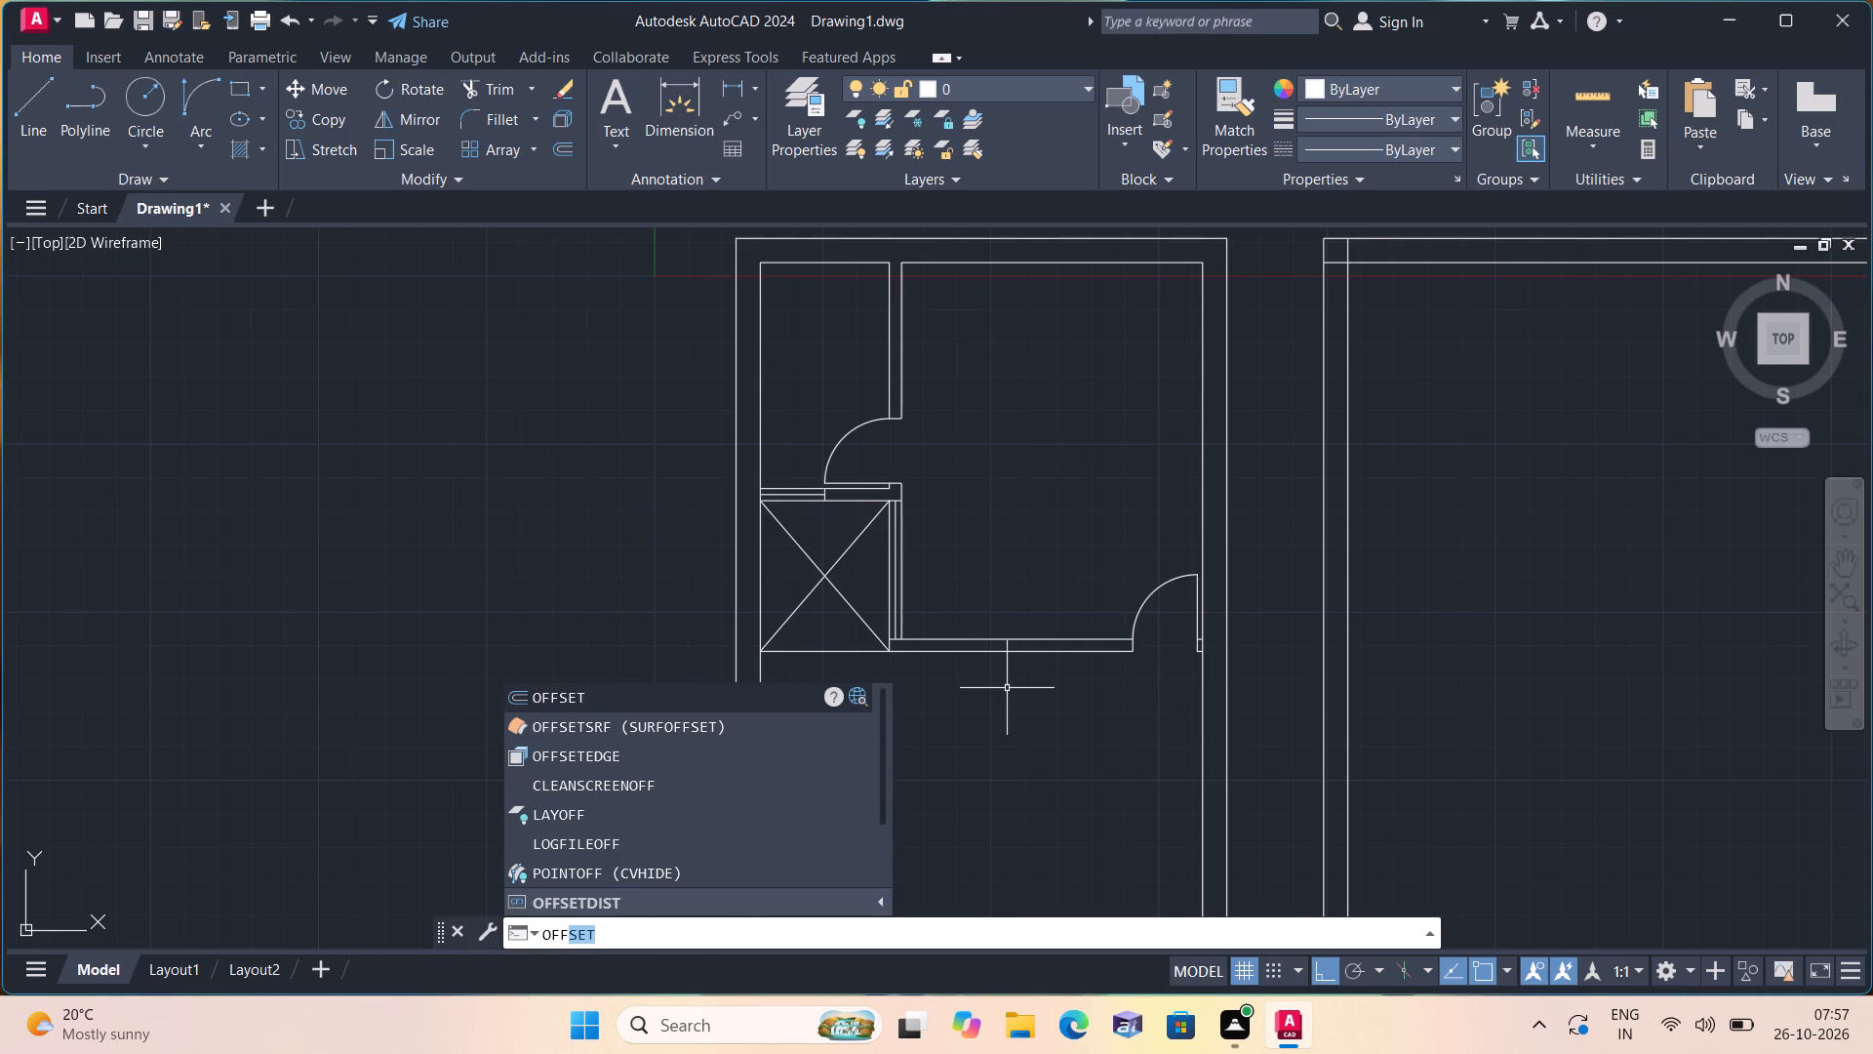
key(space)
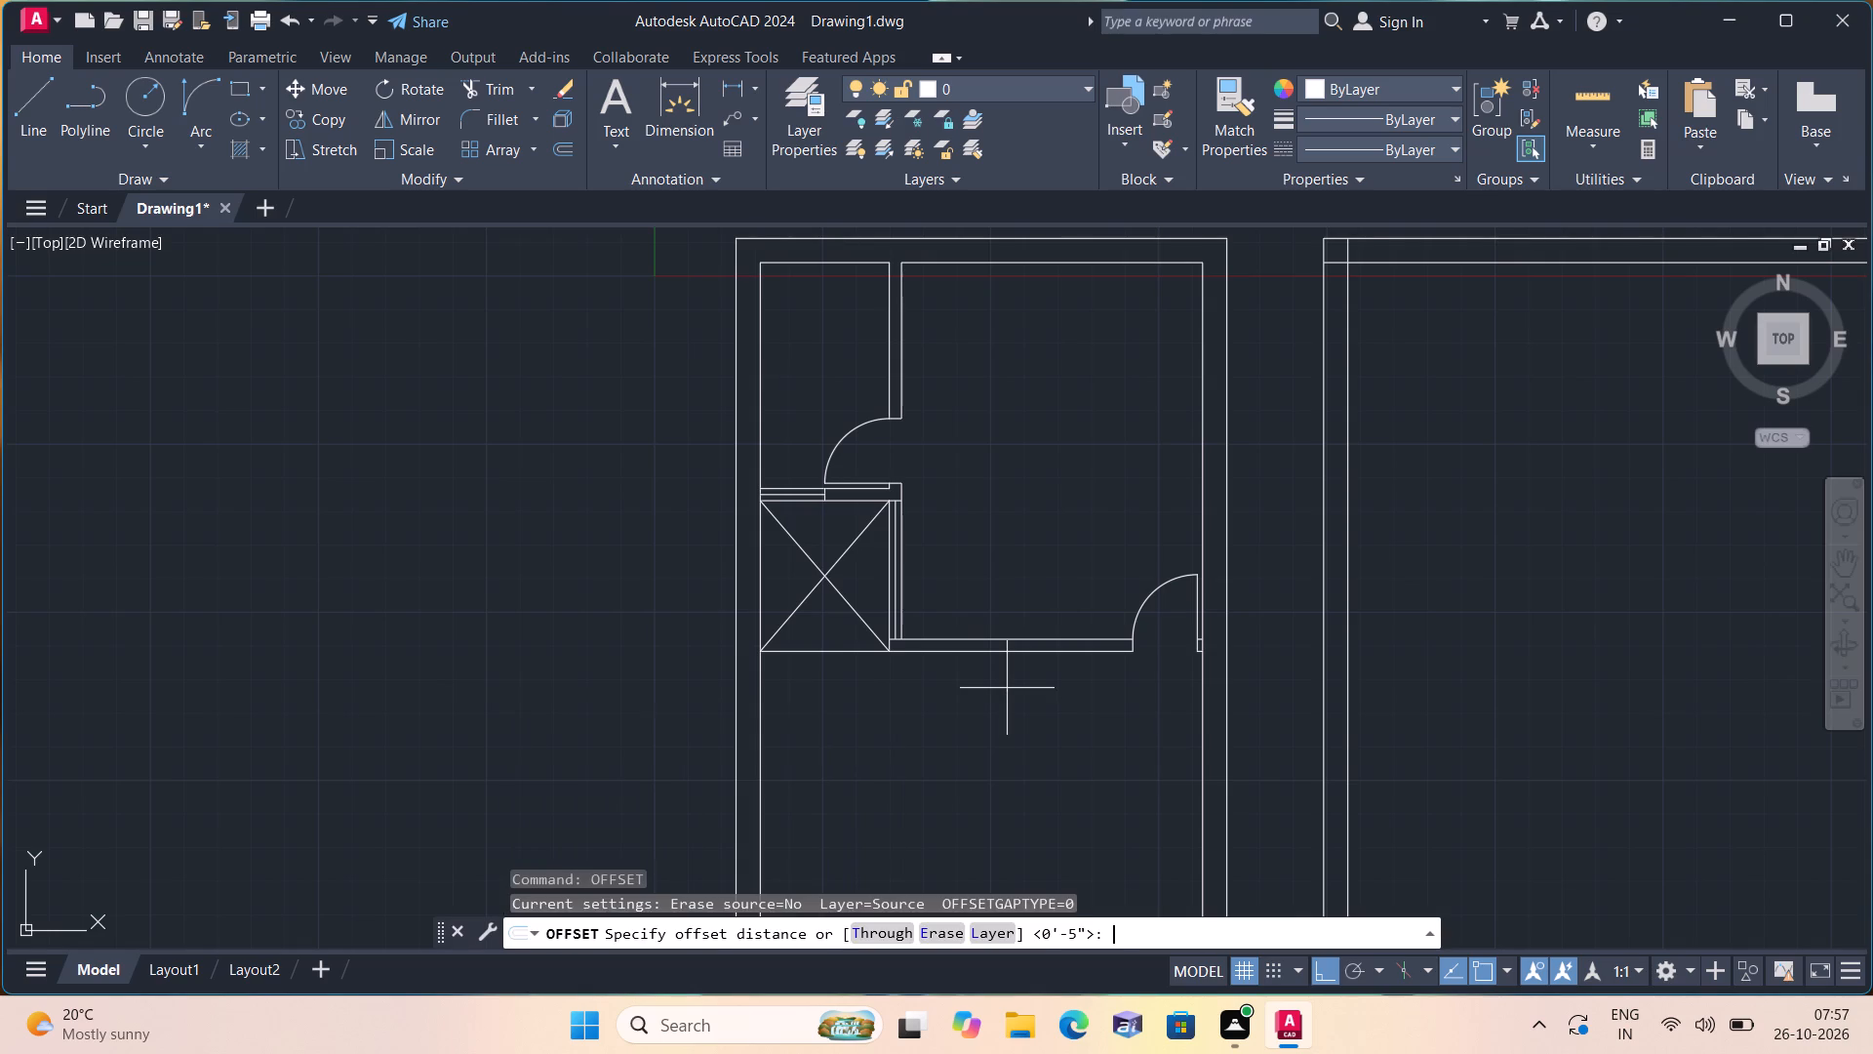
key(8)
key(apostrophe)
key(space)
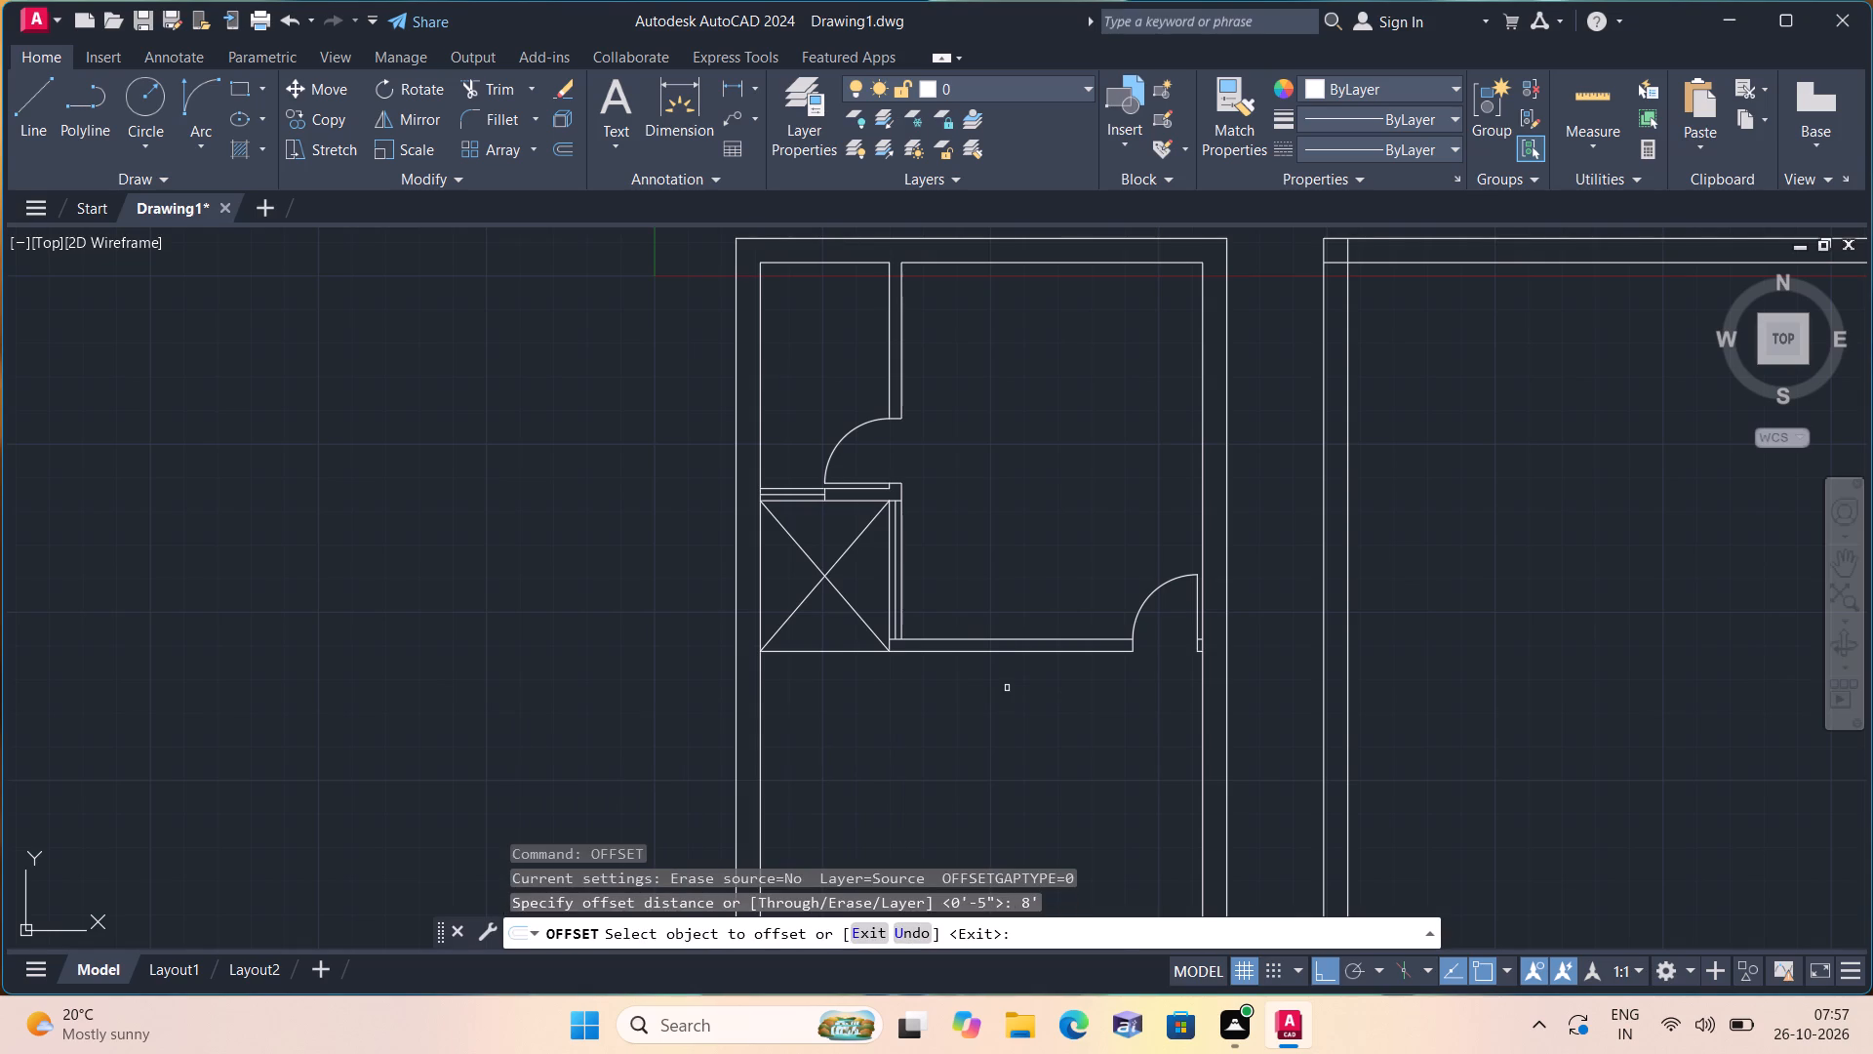
click(912, 655)
scroll(923, 709, down, 1)
middle_drag(914, 705, 897, 469)
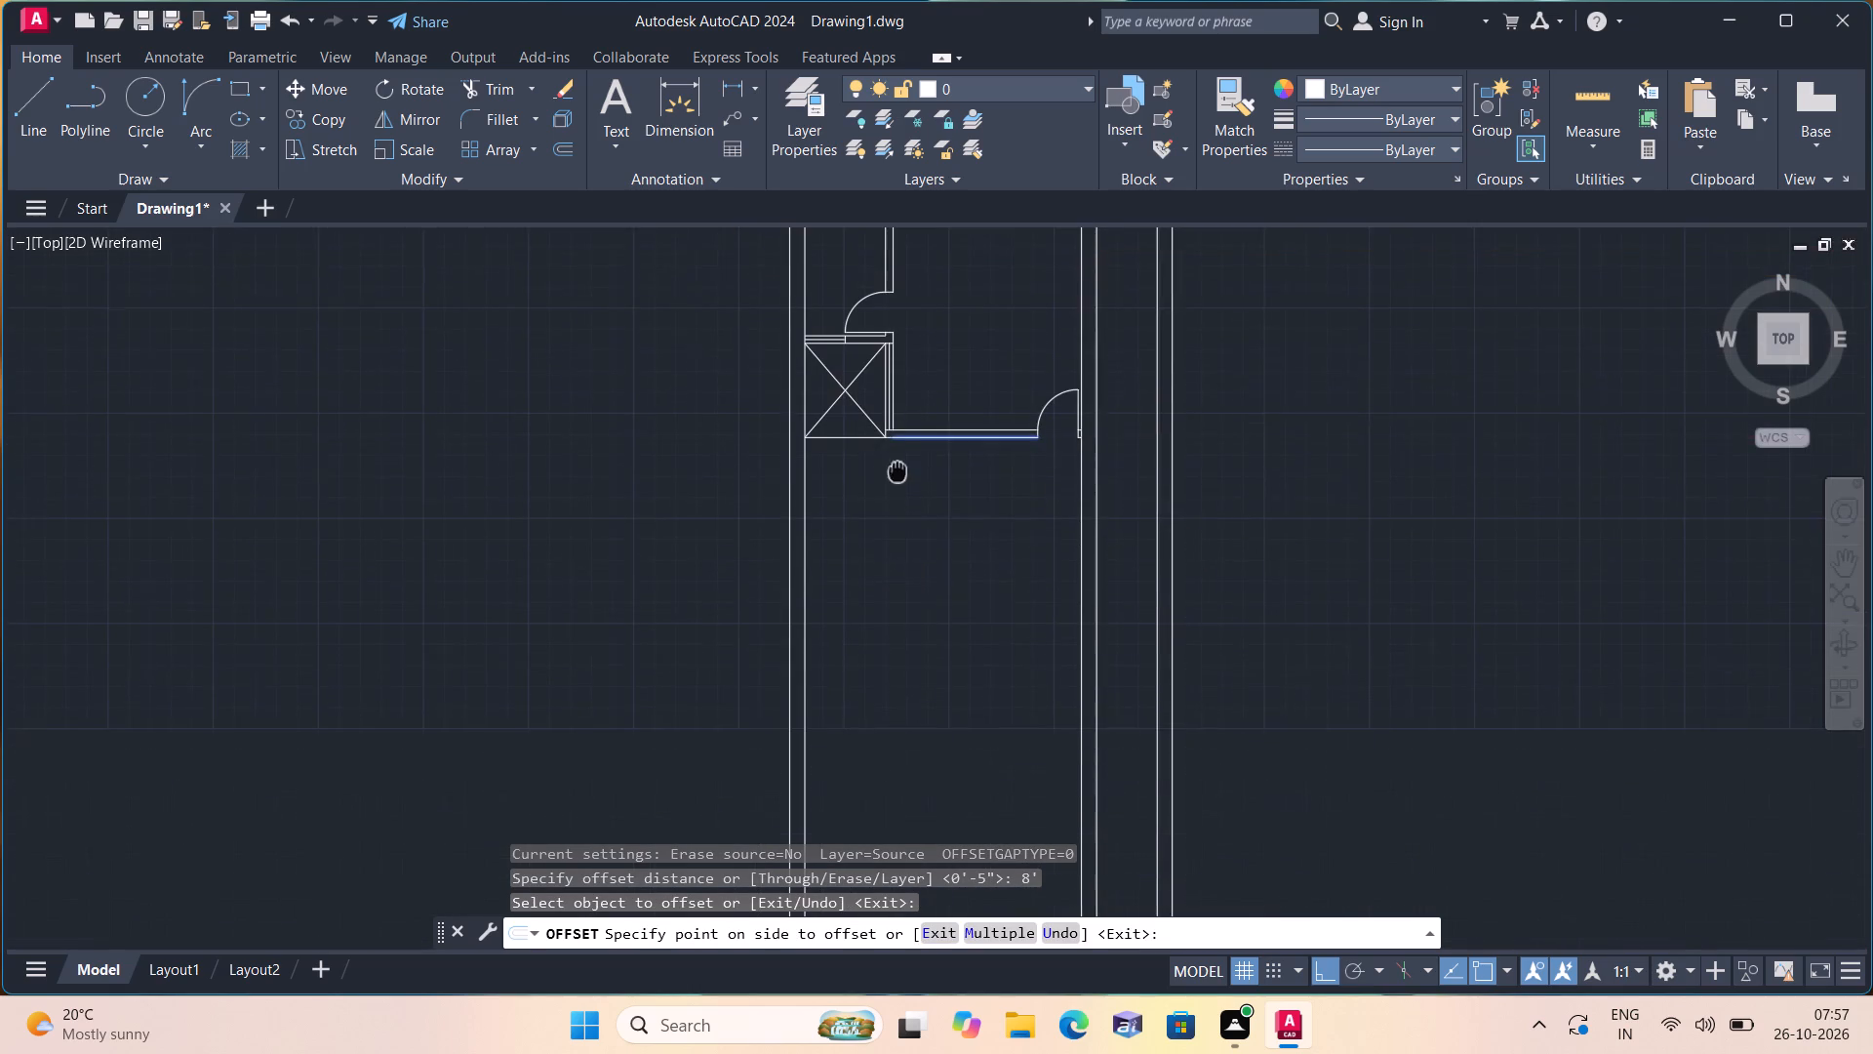
click(897, 593)
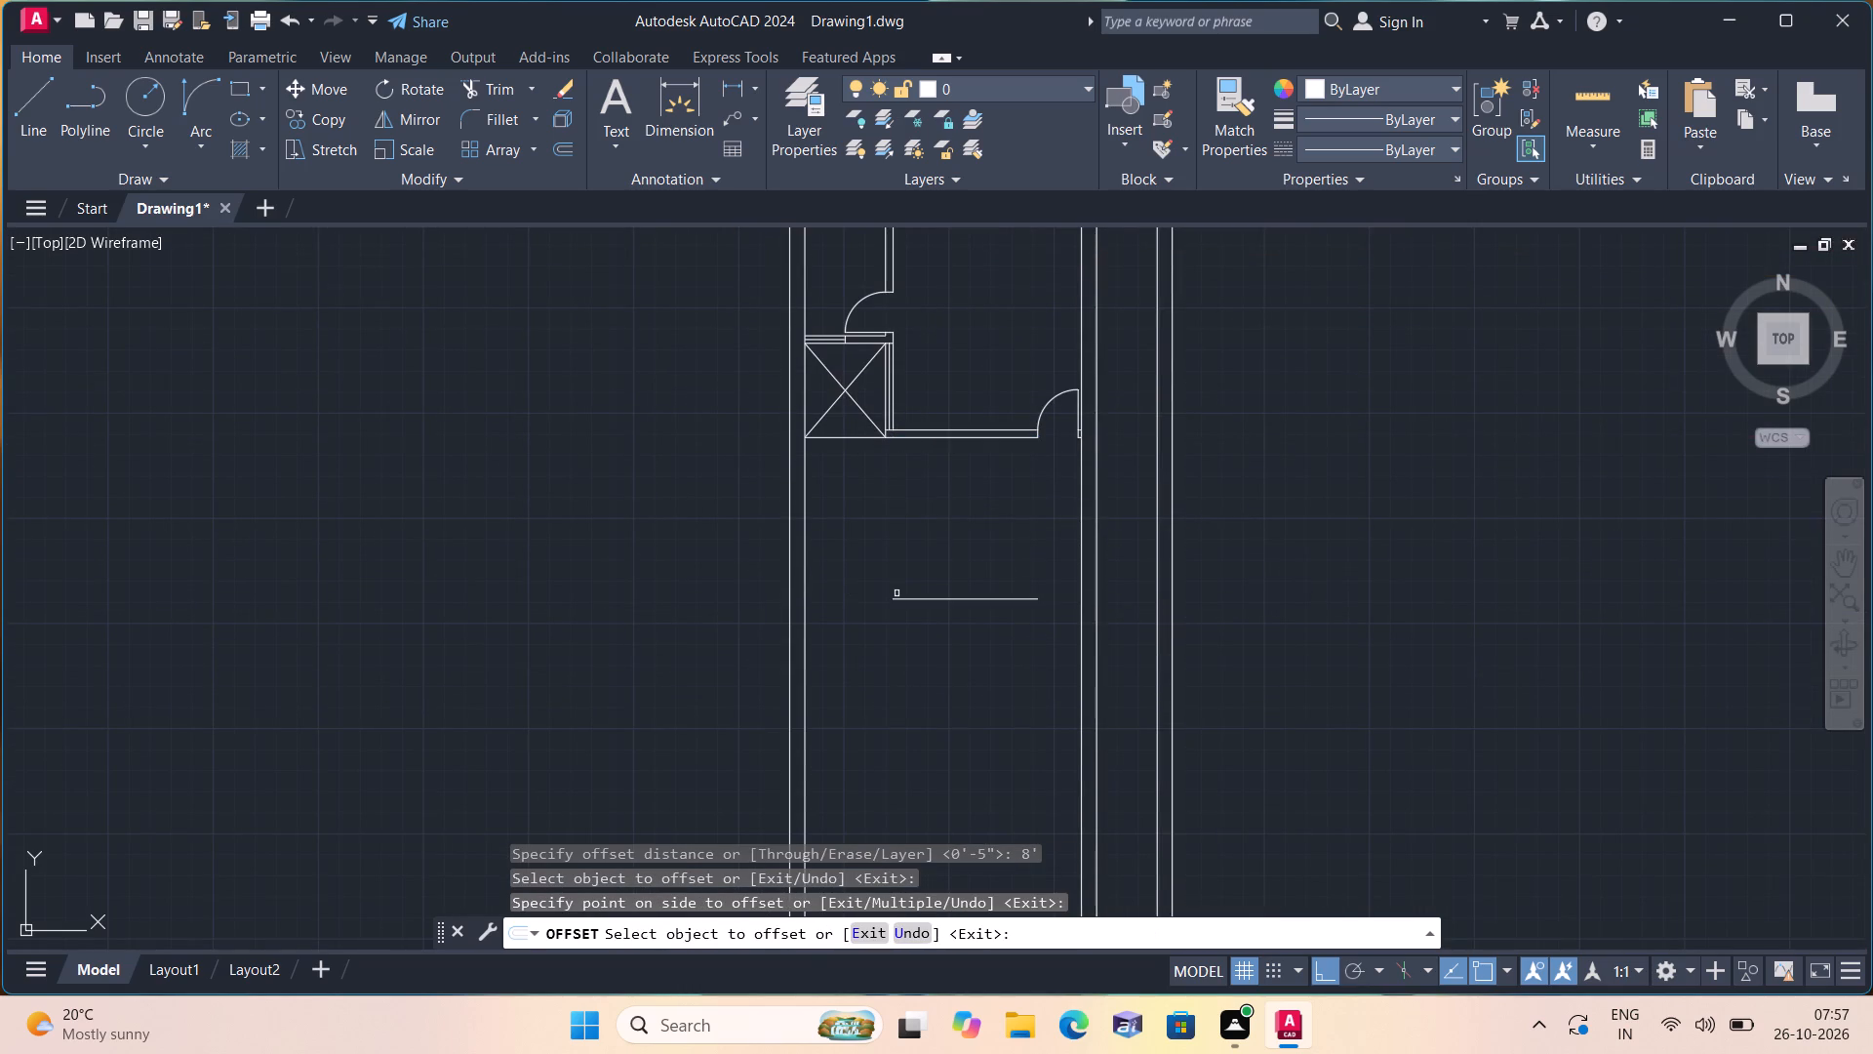
key(space)
Offset the new horizontal line below the large room 4.5" downward to give the partition its thickness.
key(space)
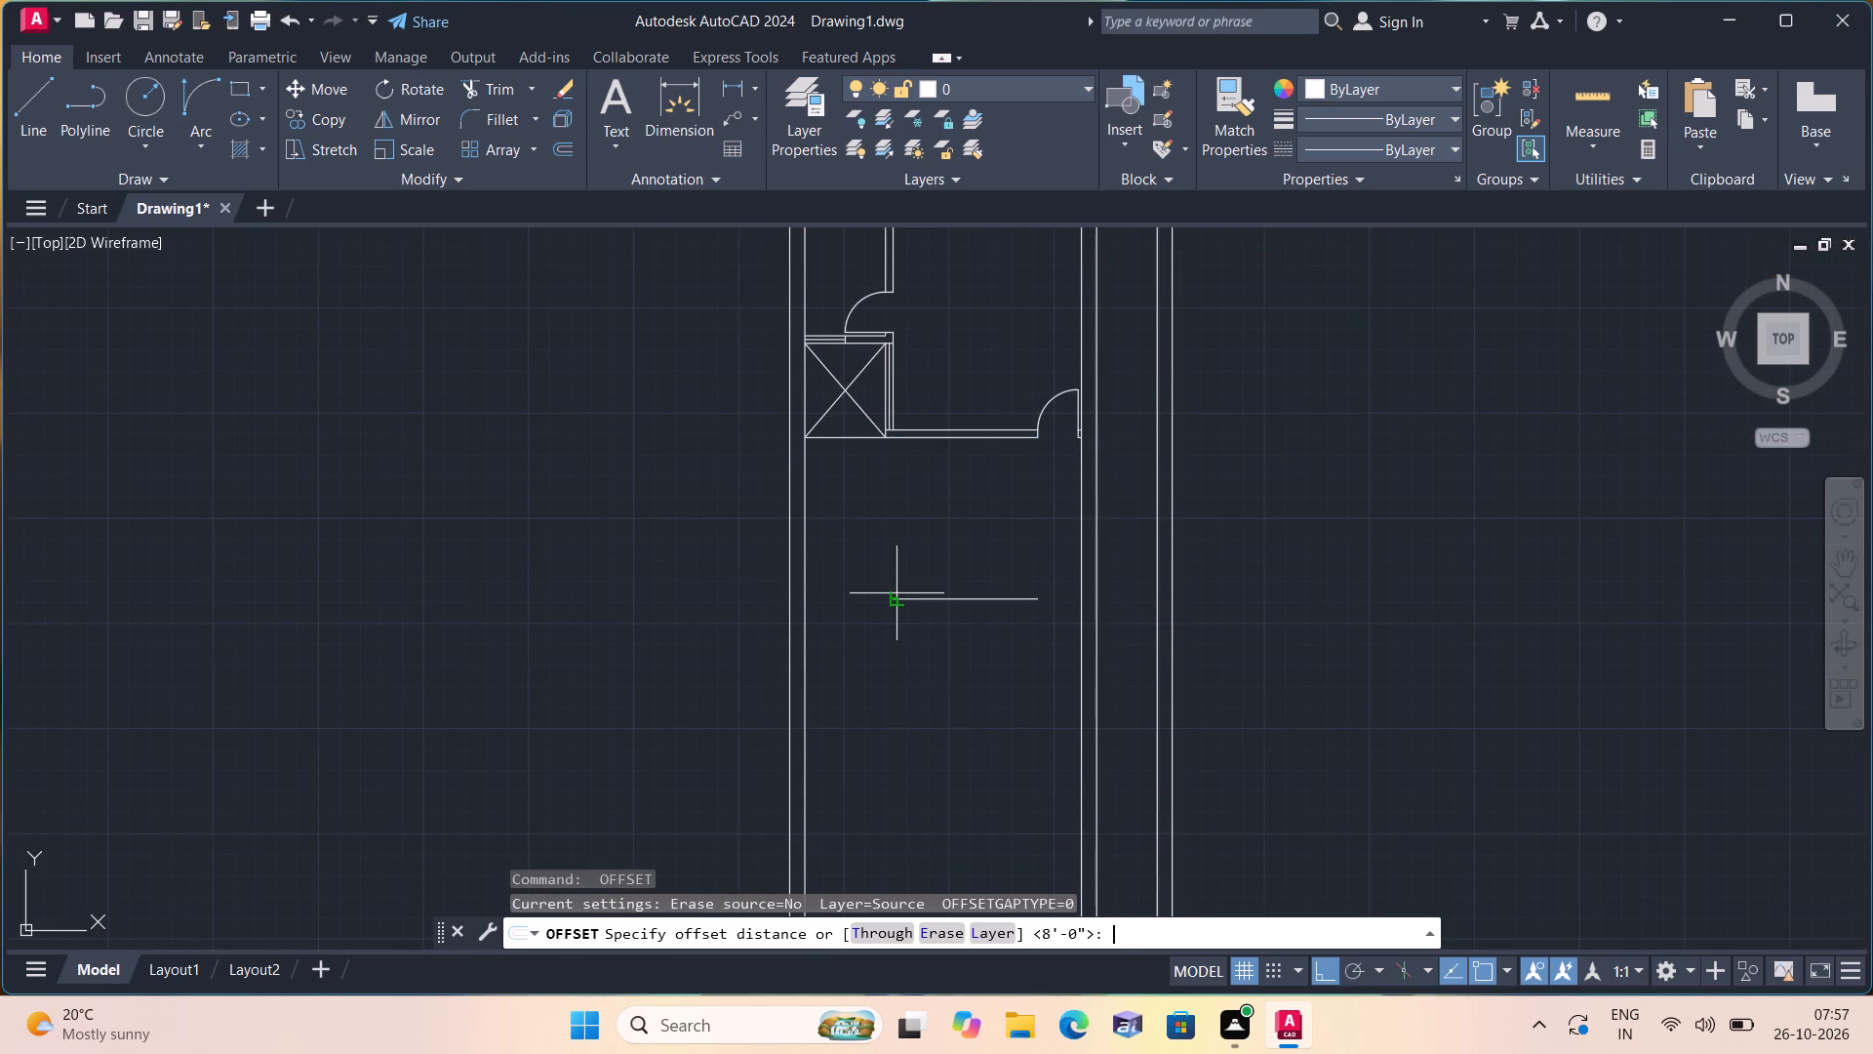
text(4.5")
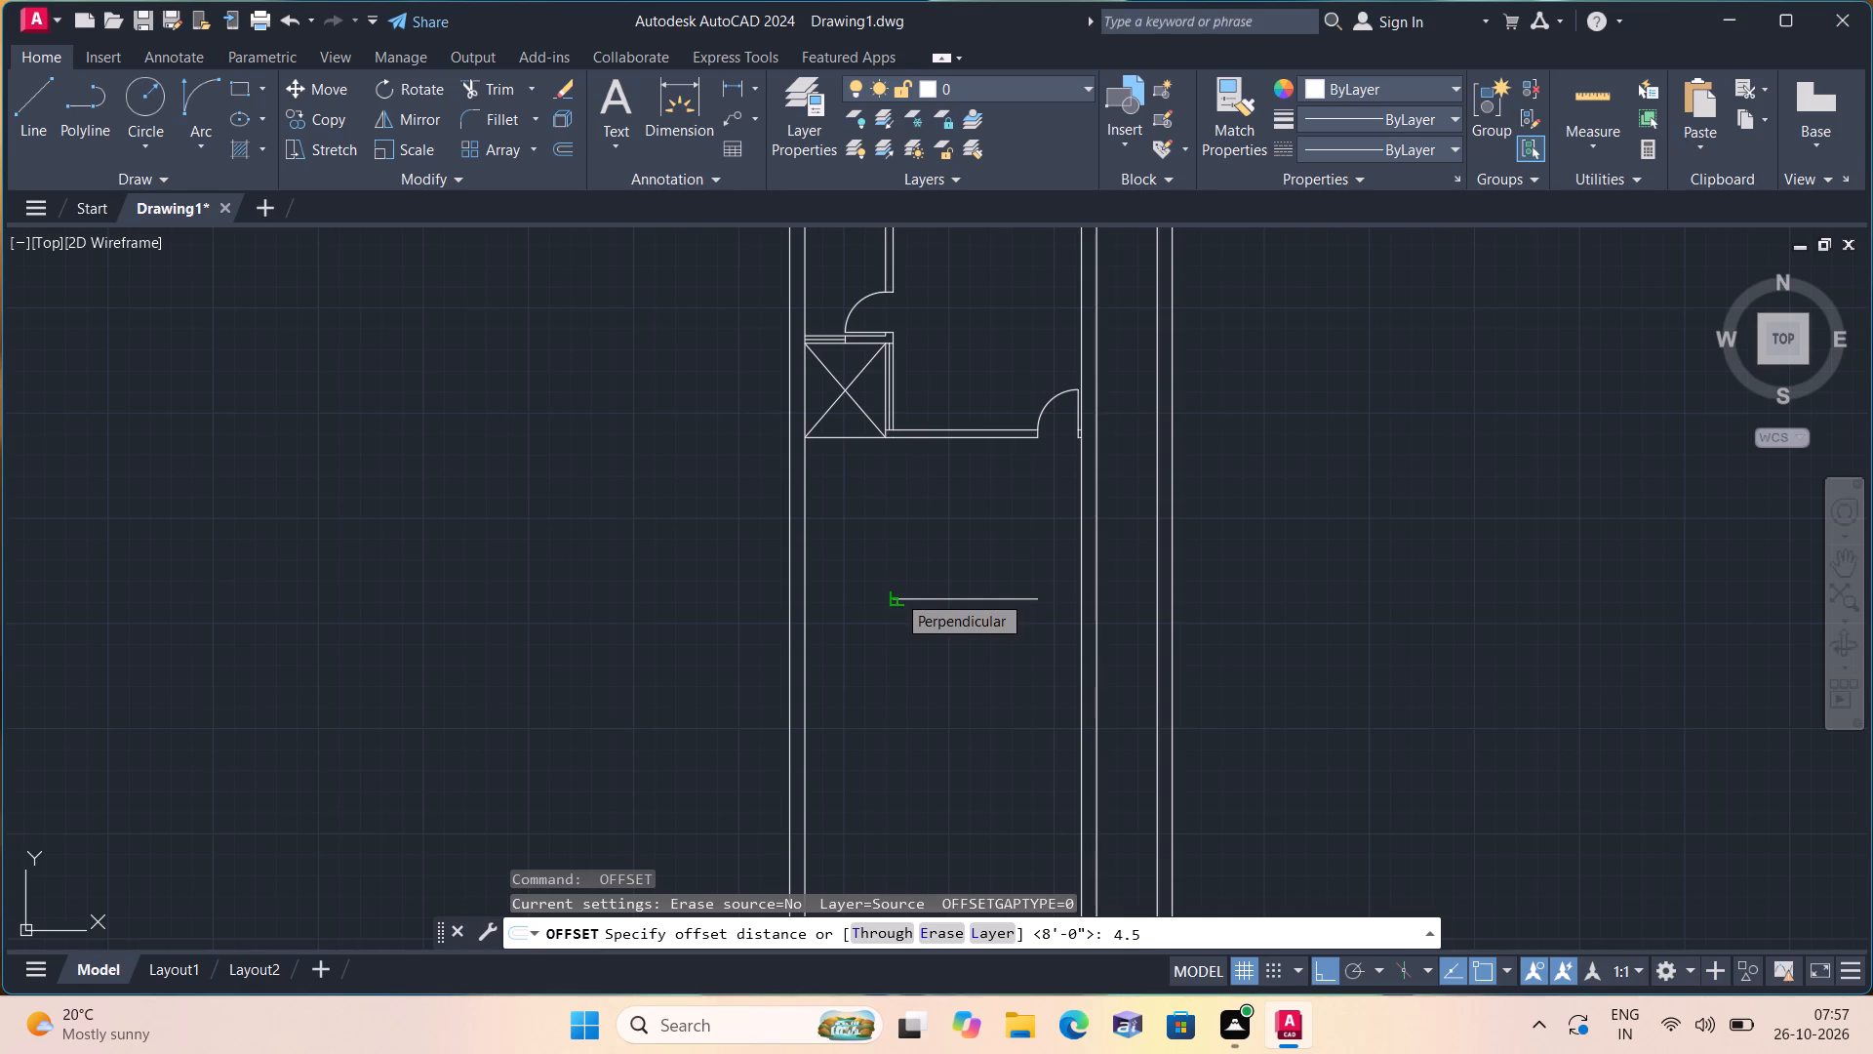
key(space)
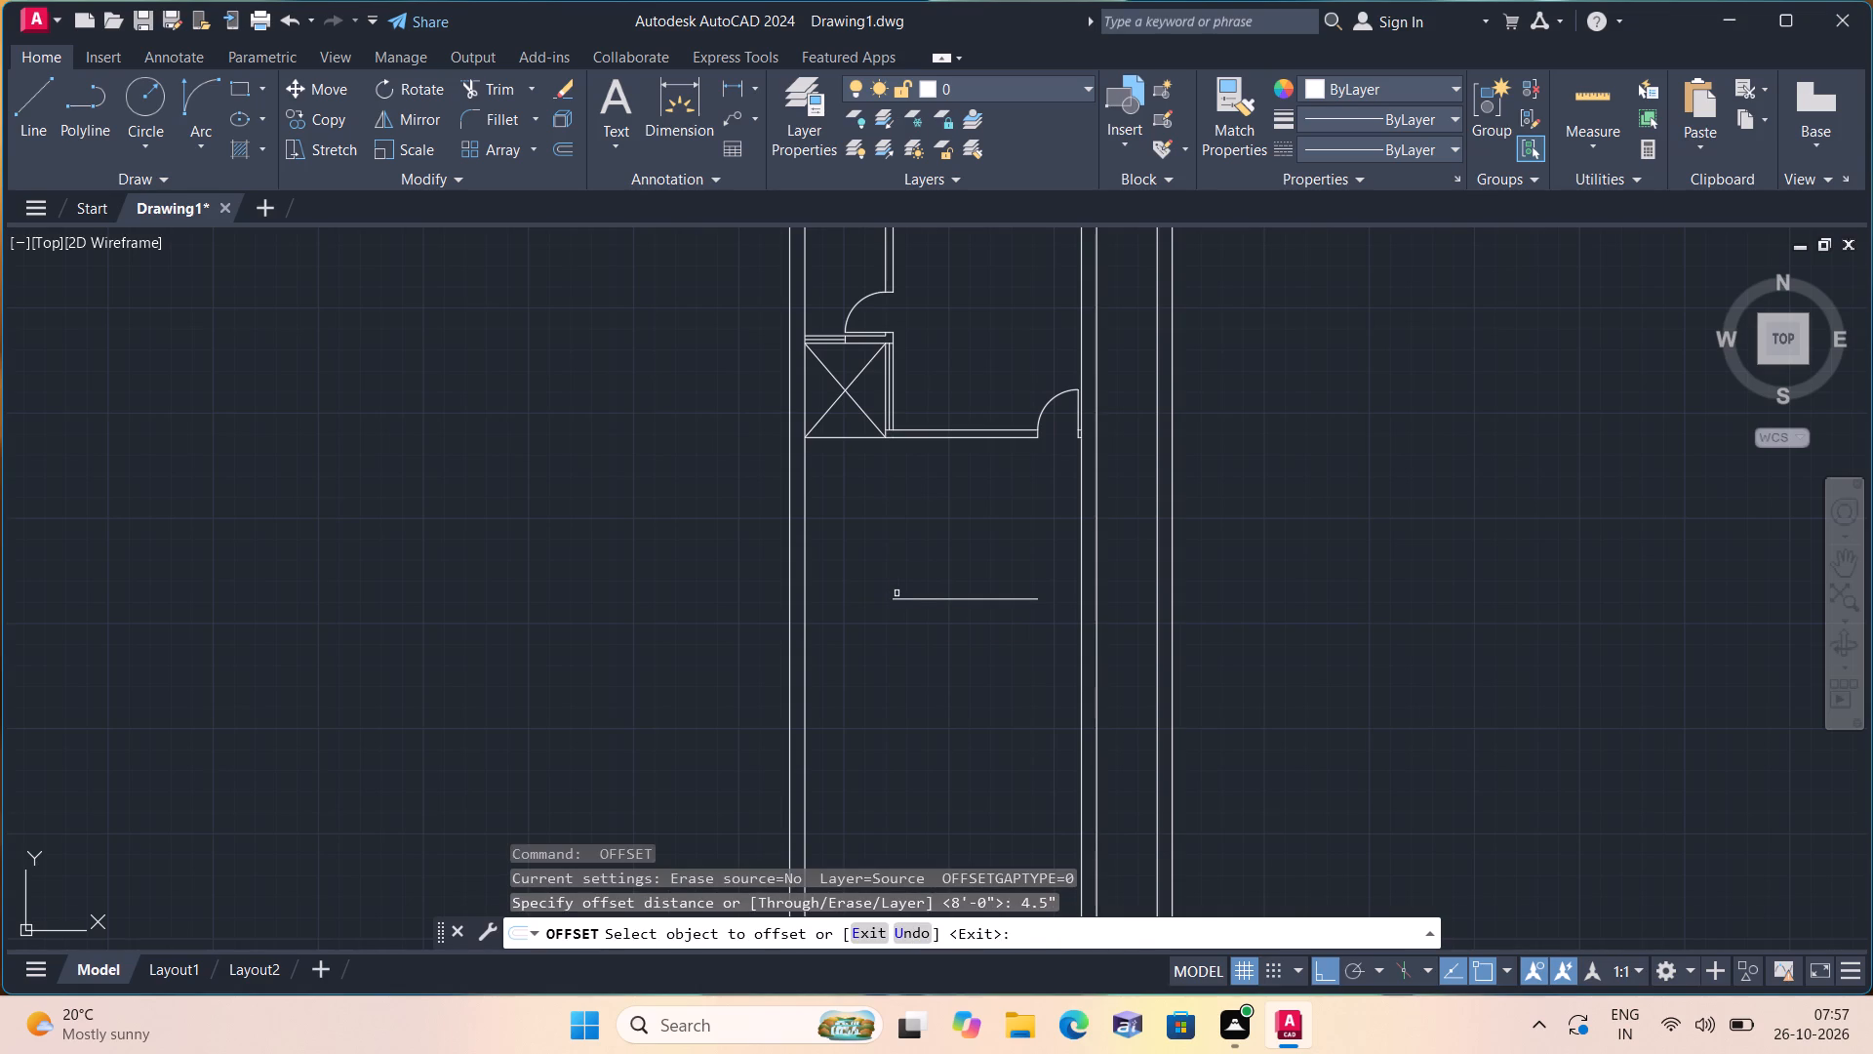
scroll(921, 603, up, 1)
click(921, 603)
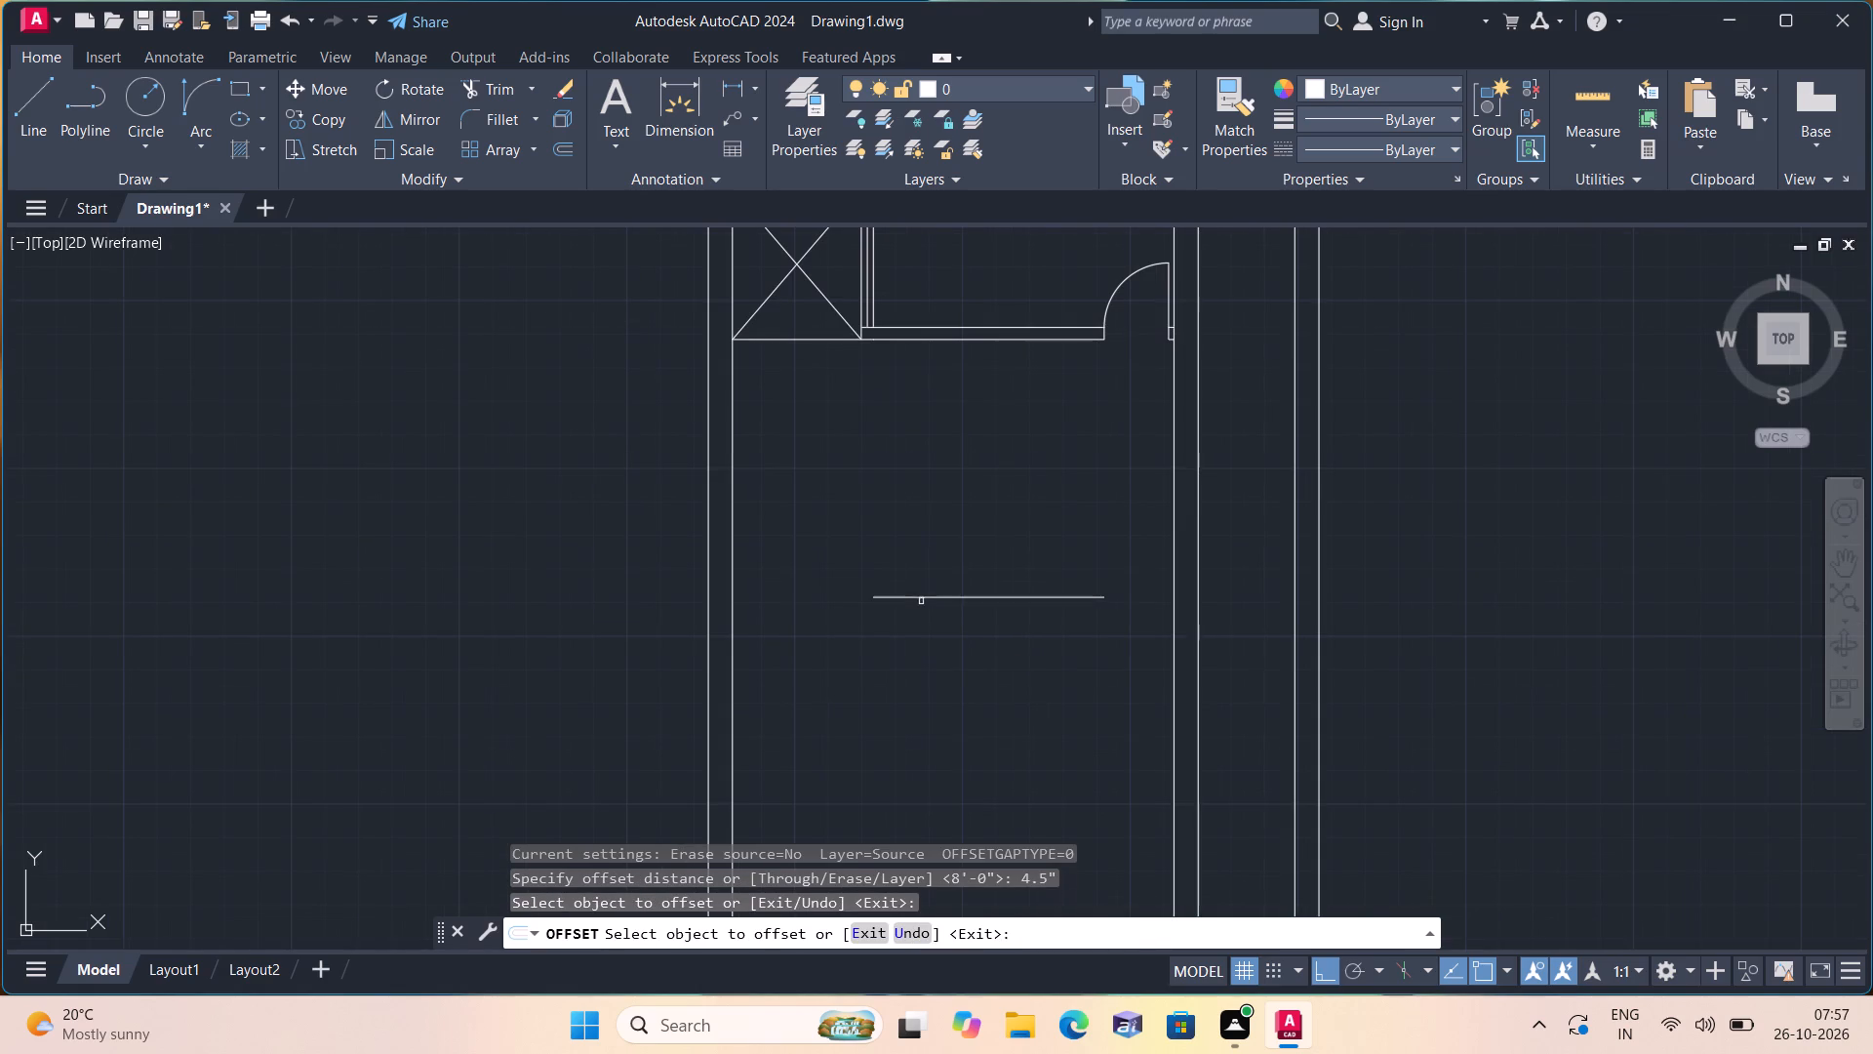
click(921, 597)
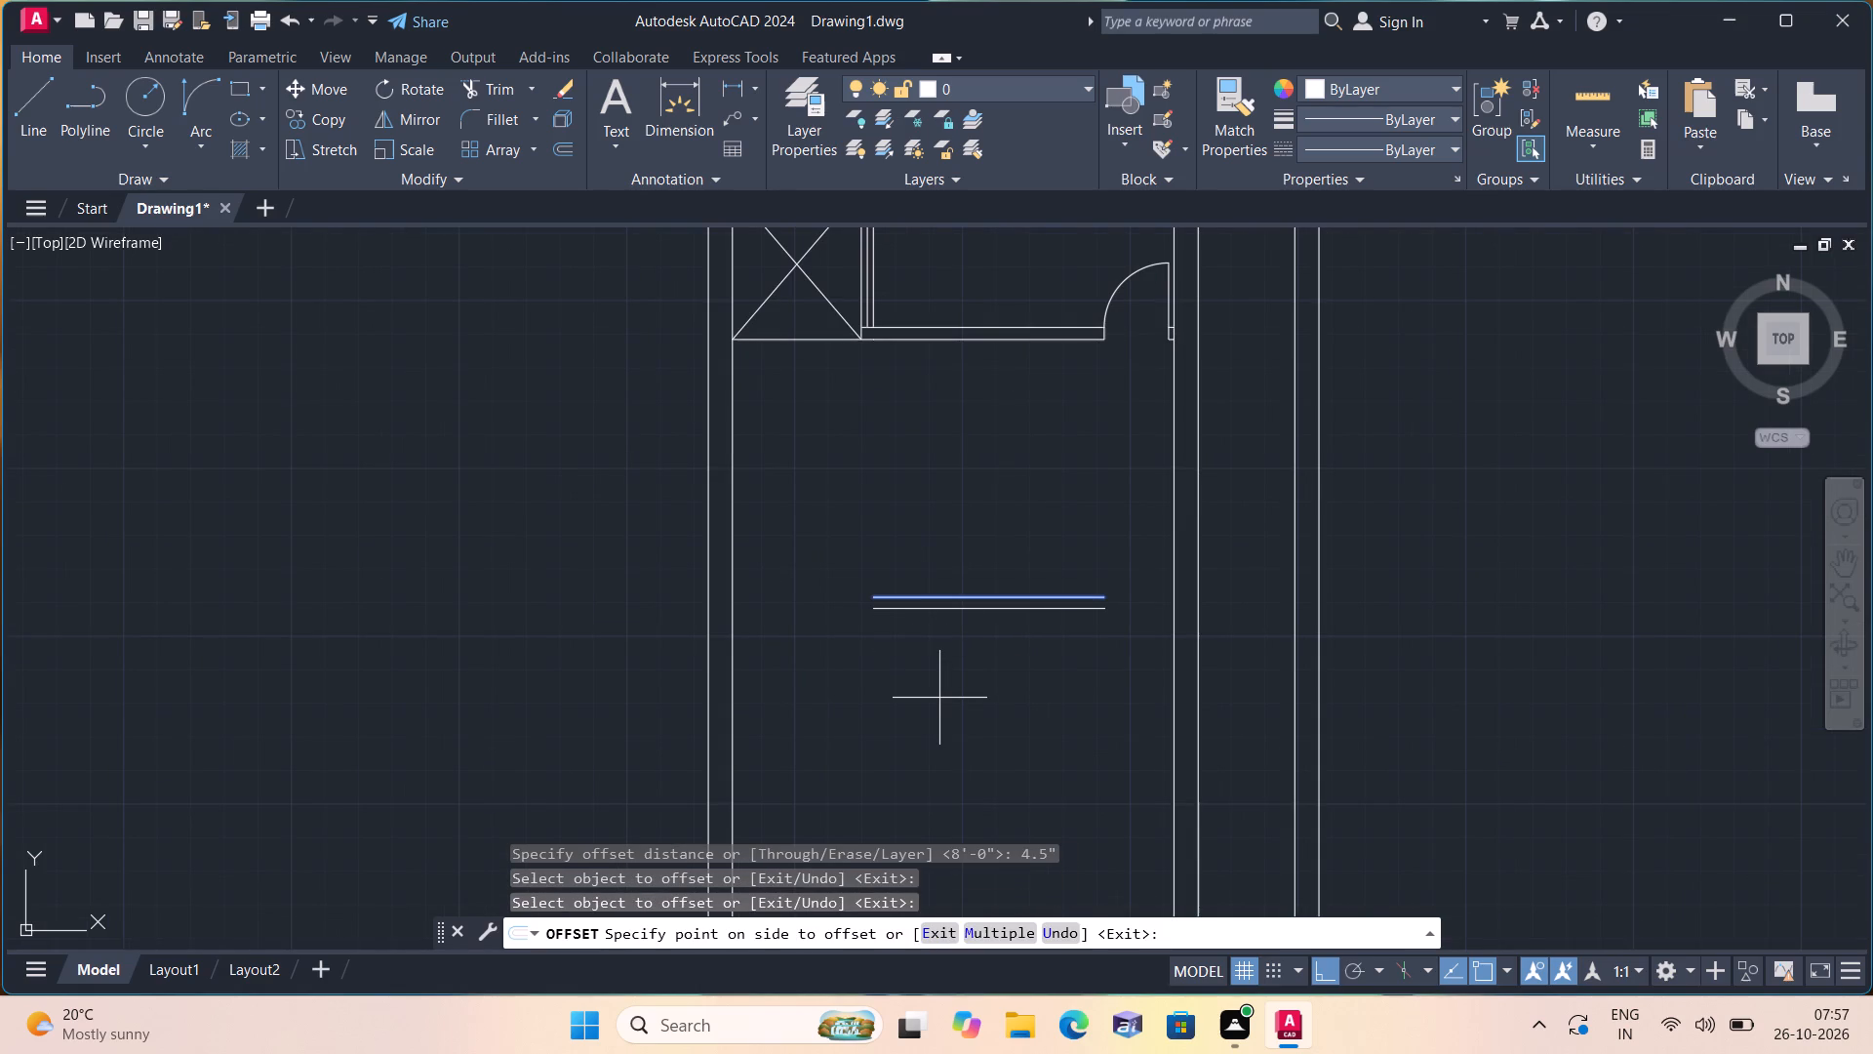
click(939, 698)
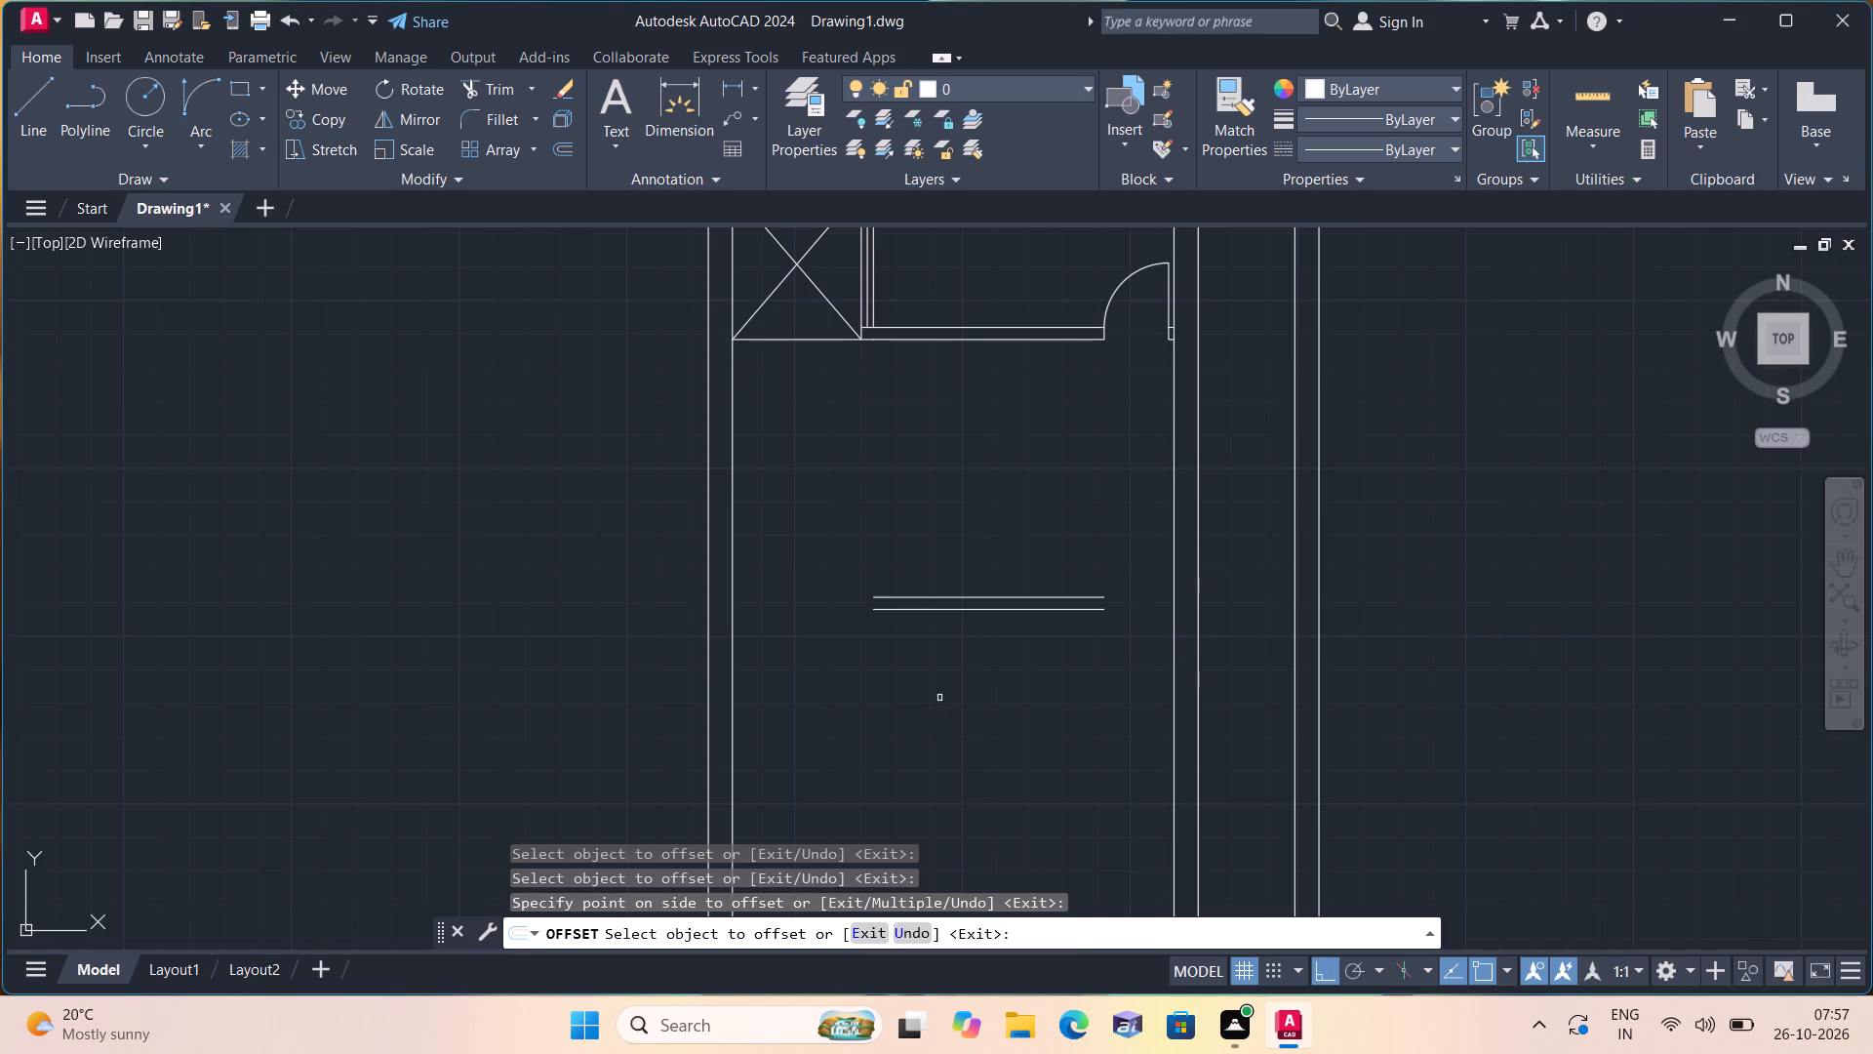
key(space)
Offset the lower line of the new partition pair 12' downward.
key(space)
text(12')
key(space)
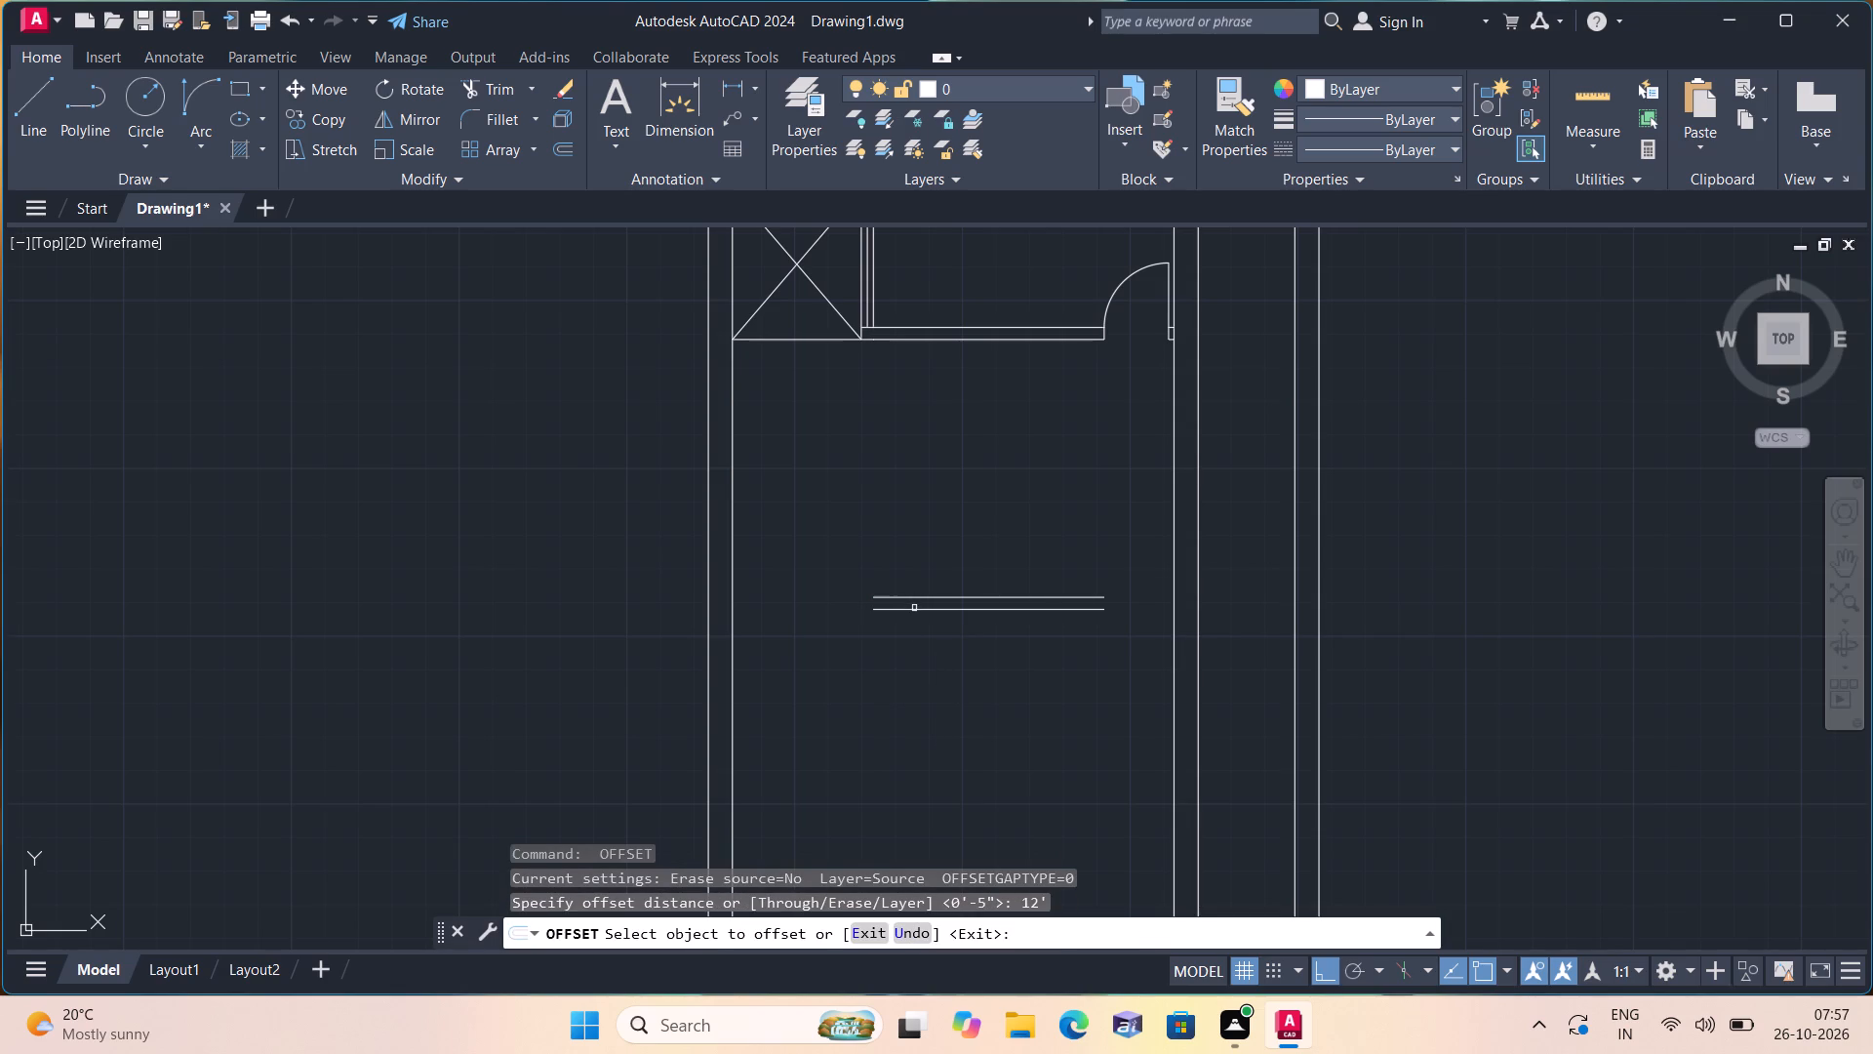
click(914, 607)
click(912, 726)
middle_drag(912, 727, 993, 526)
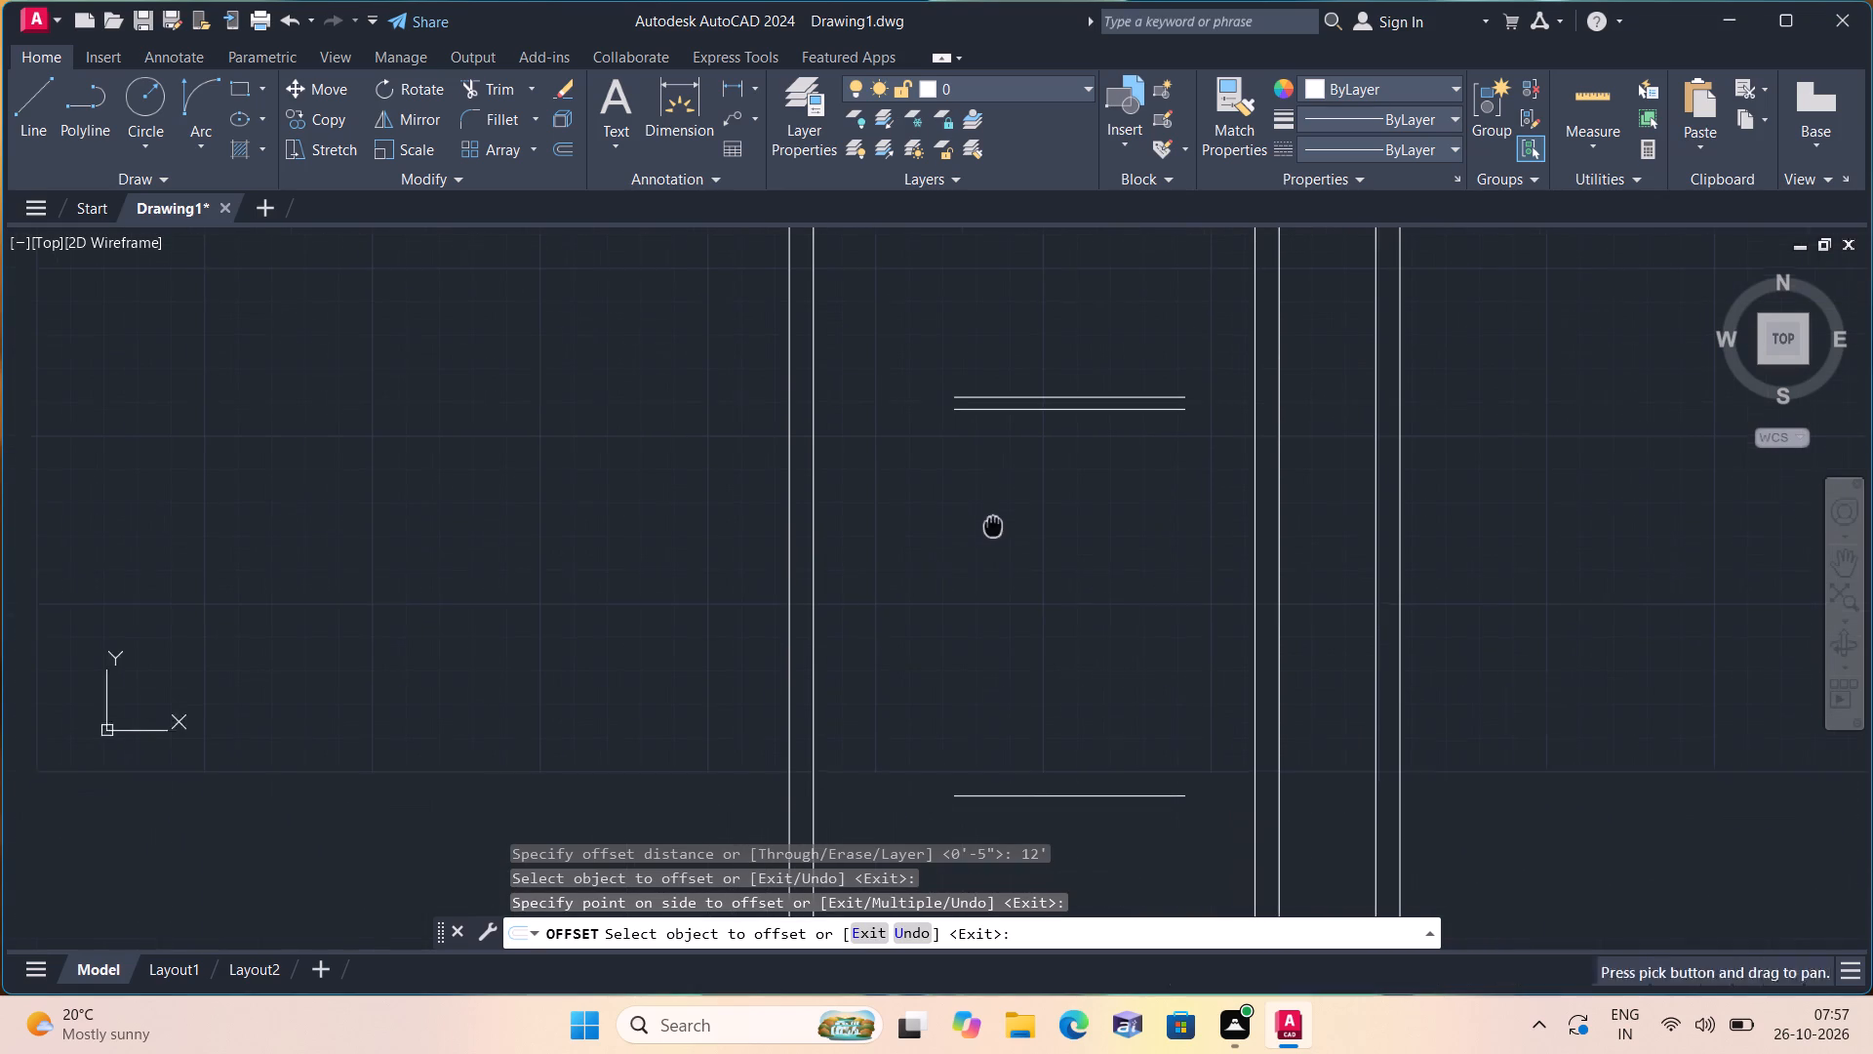
key(space)
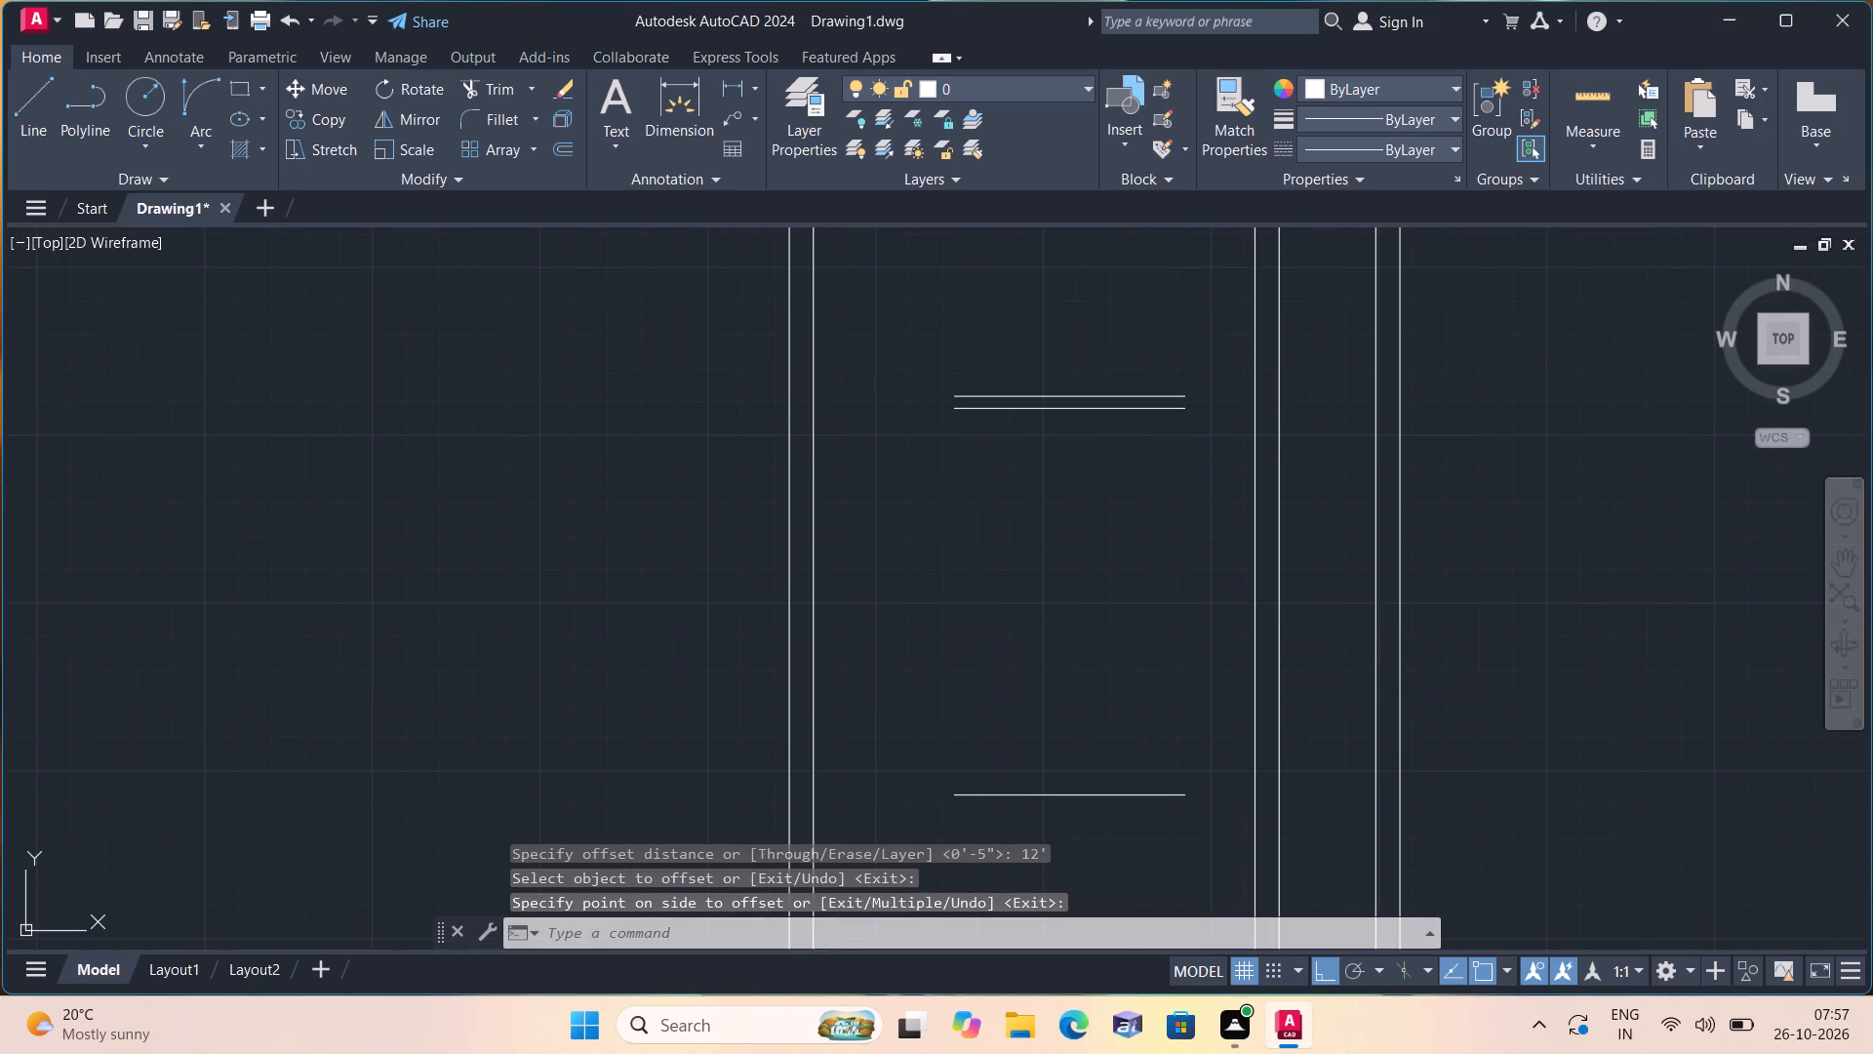
Offset the newest, lowest horizontal line 4.5" downward to form a second partition pair.
key(space)
text(4.5")
key(space)
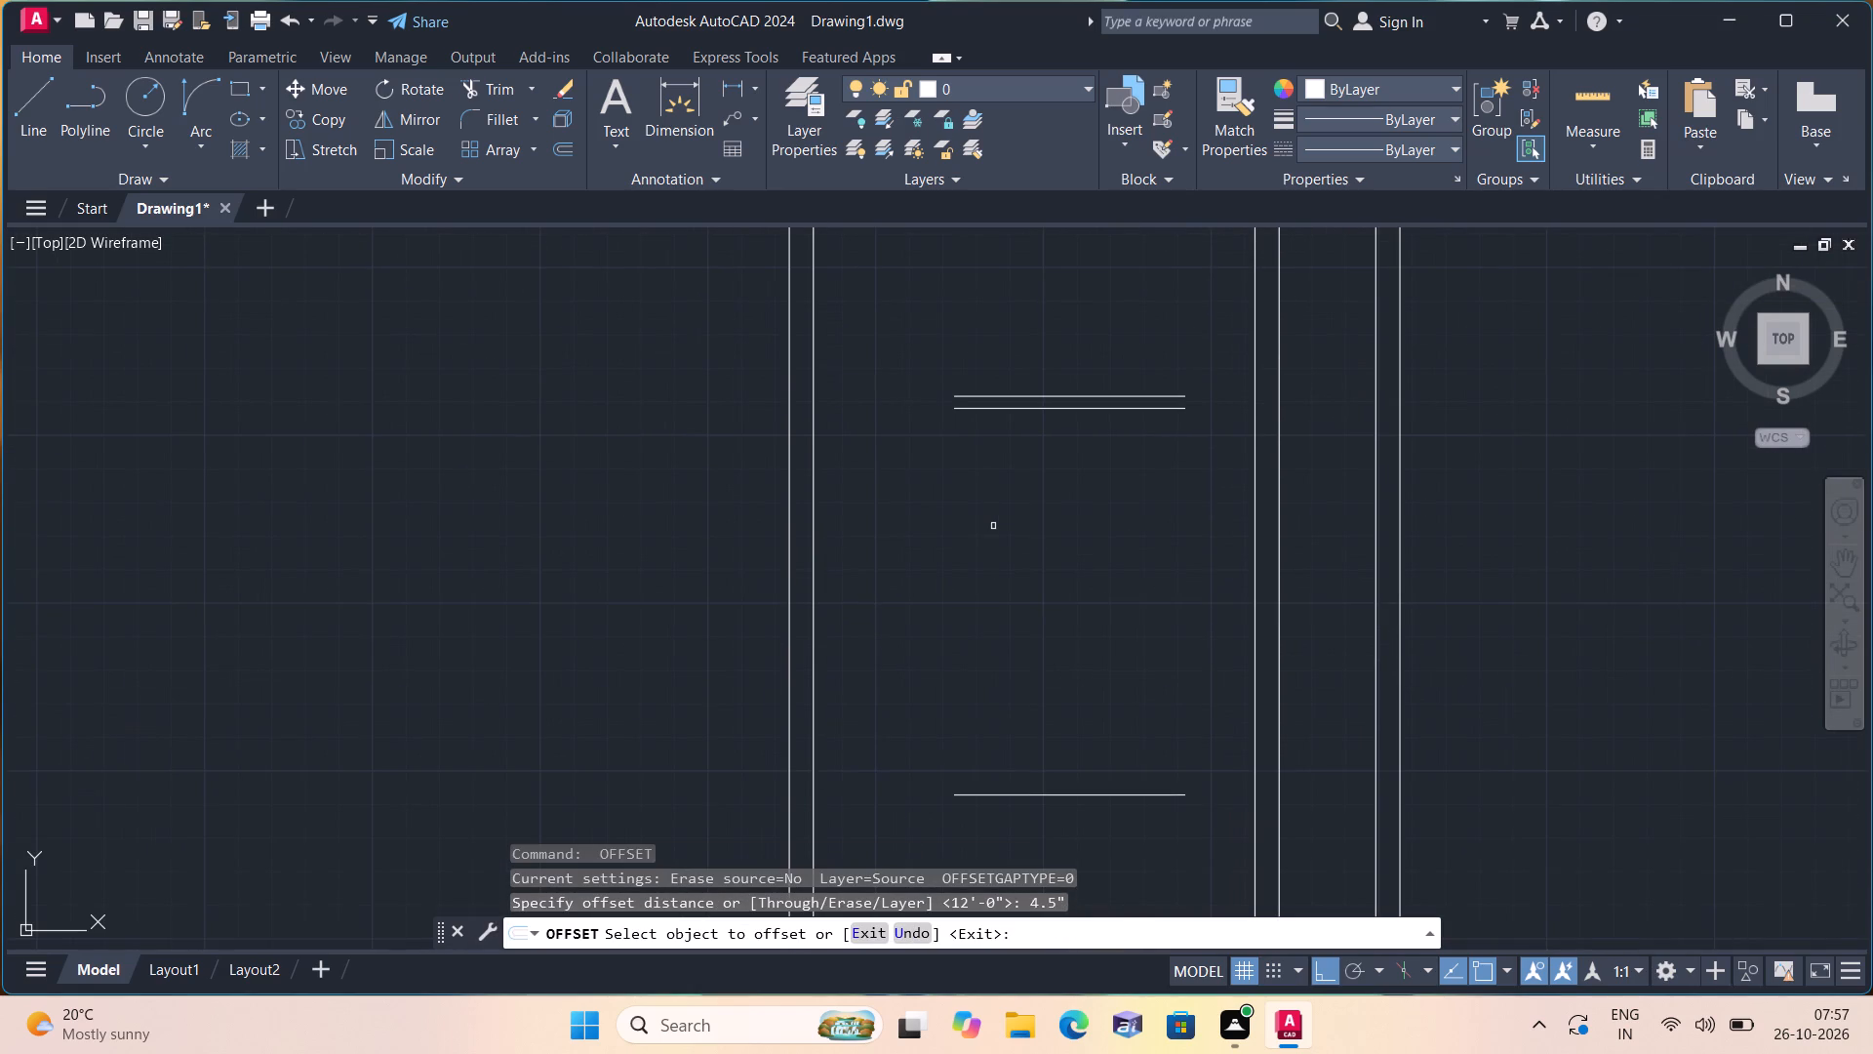
click(1097, 791)
click(1097, 795)
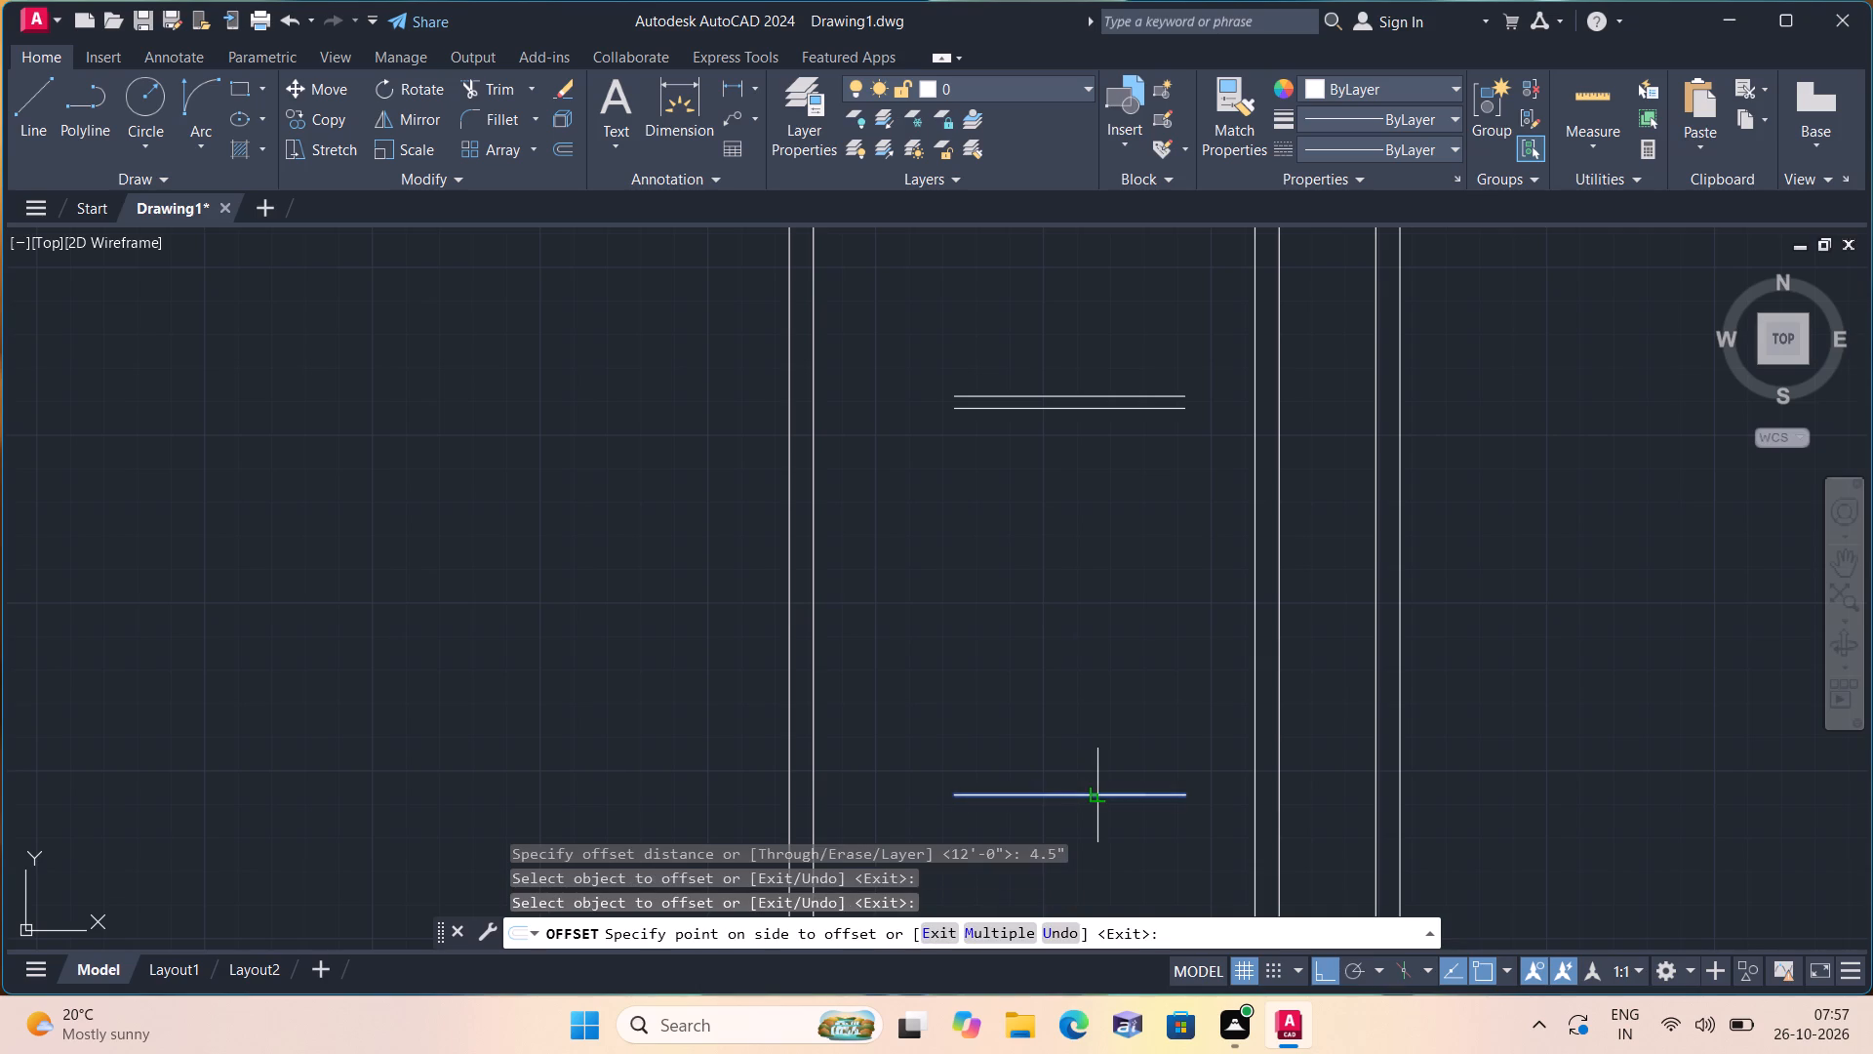
click(1132, 853)
middle_drag(1132, 852, 1133, 684)
scroll(1131, 851, down, 1)
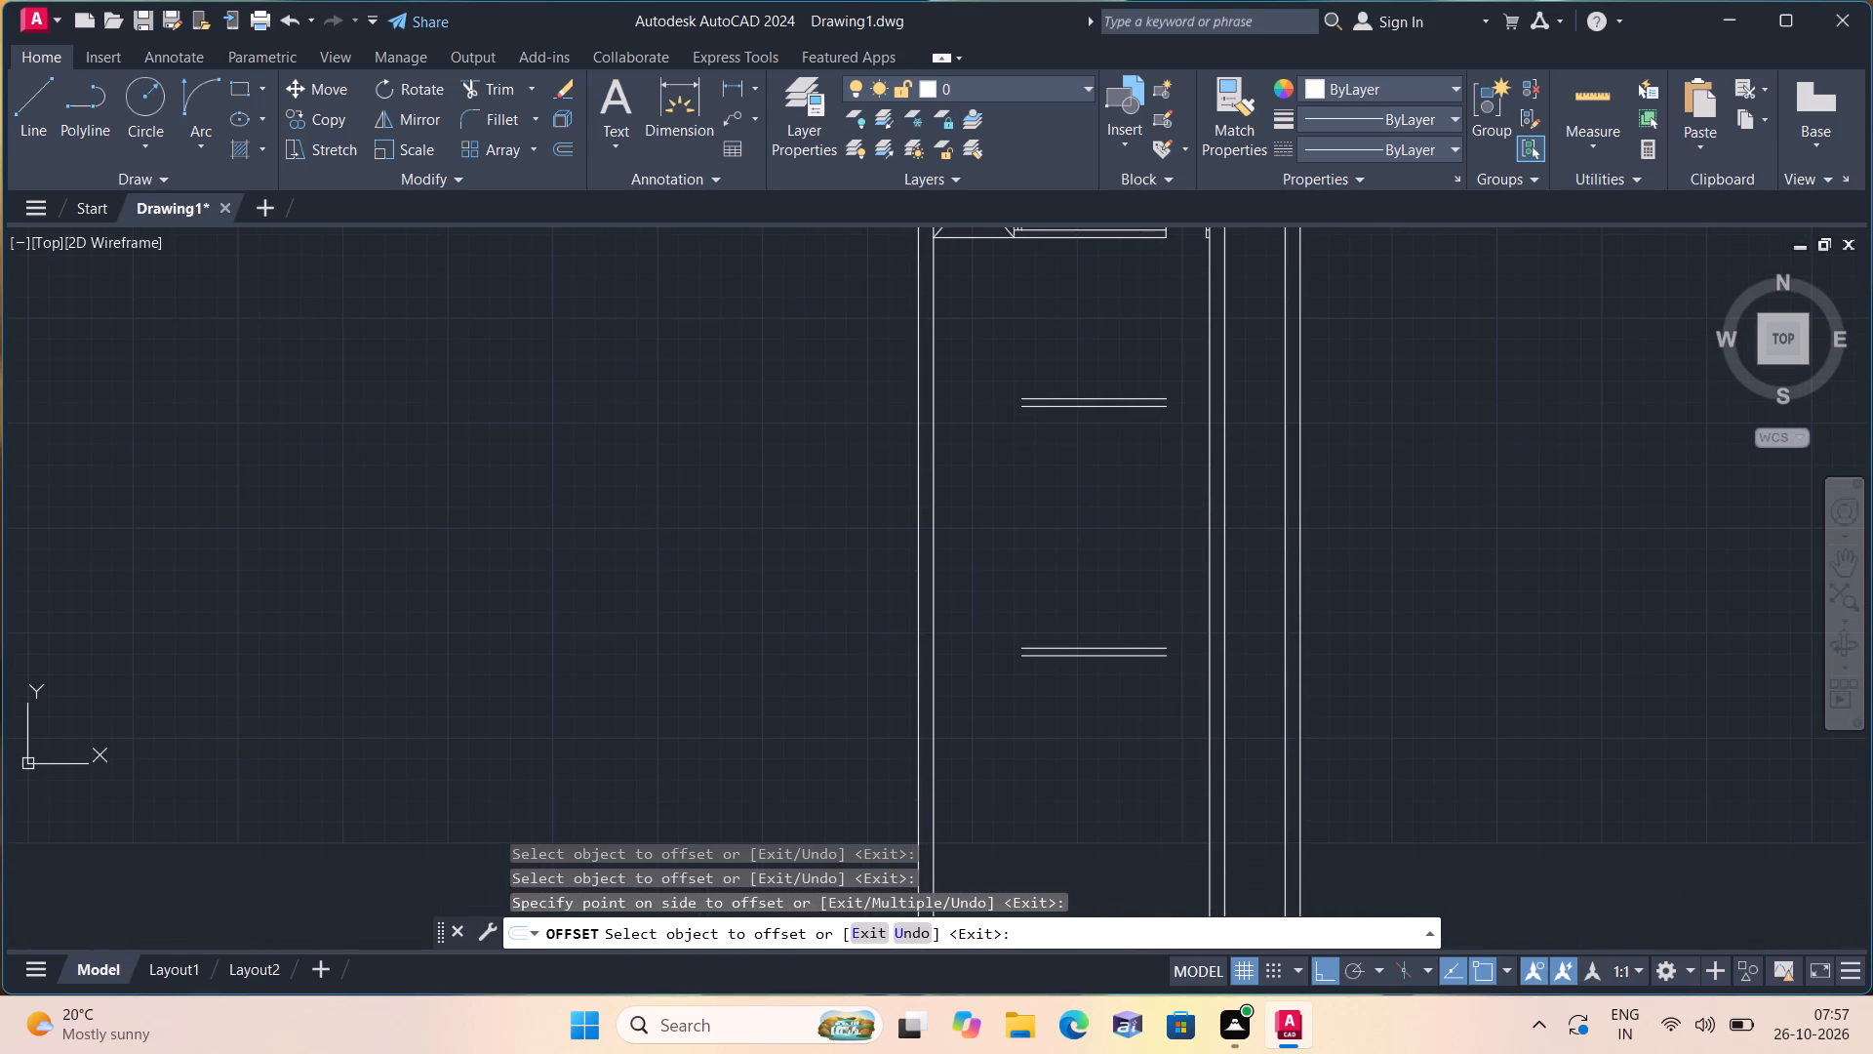
key(space)
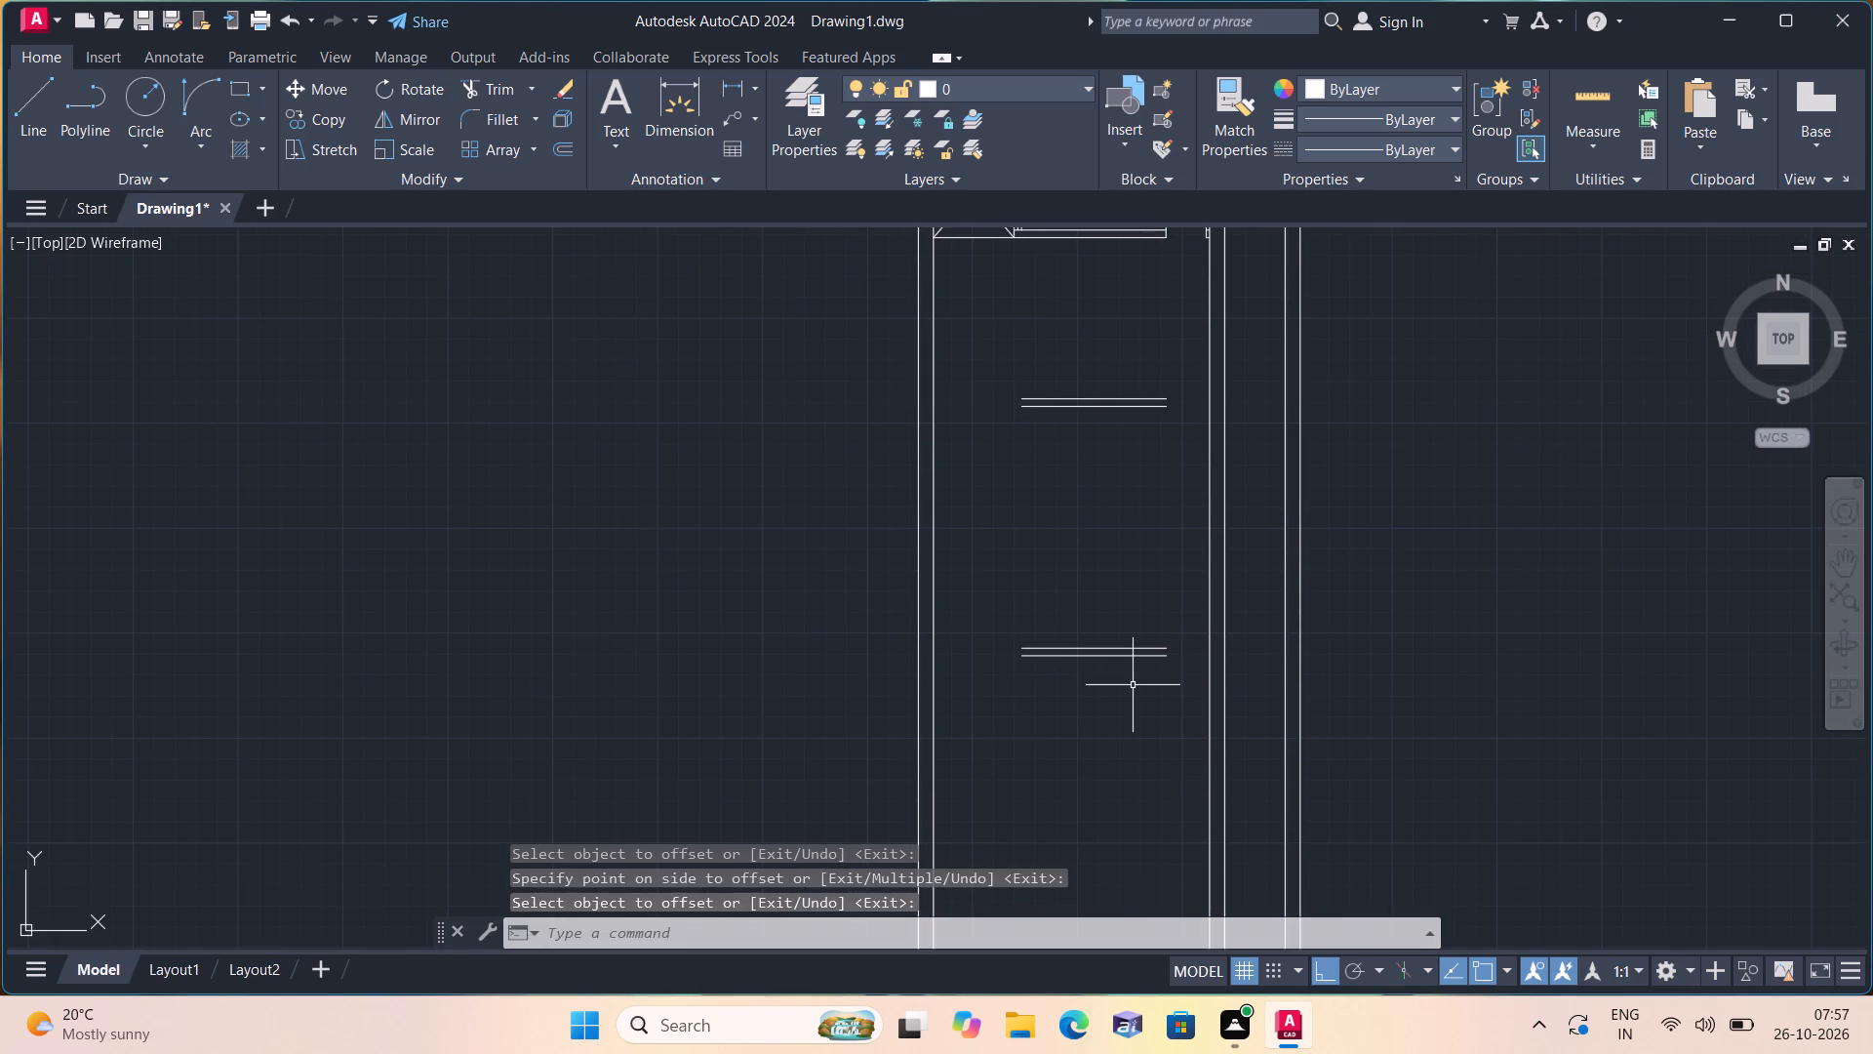
Offset the lower line of the second partition pair 6'8" downward.
key(space)
text(6'8")
key(space)
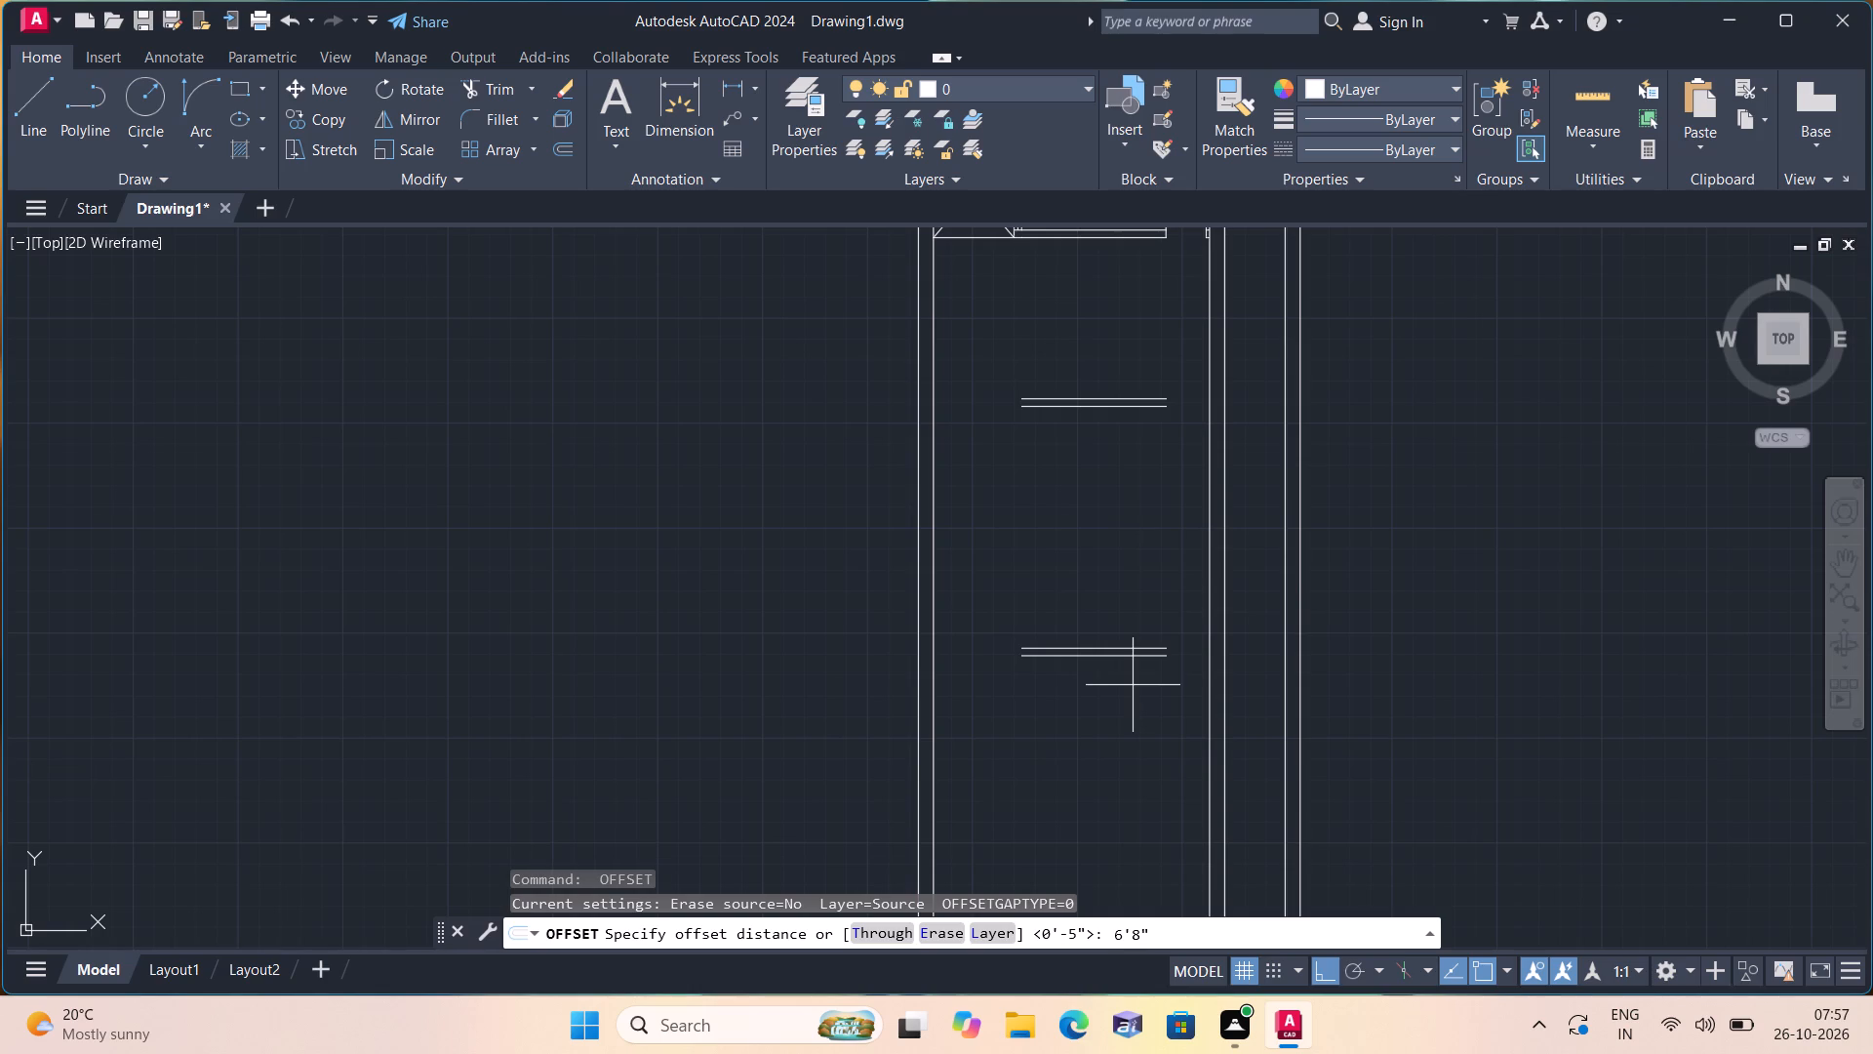
scroll(1133, 685, up, 1)
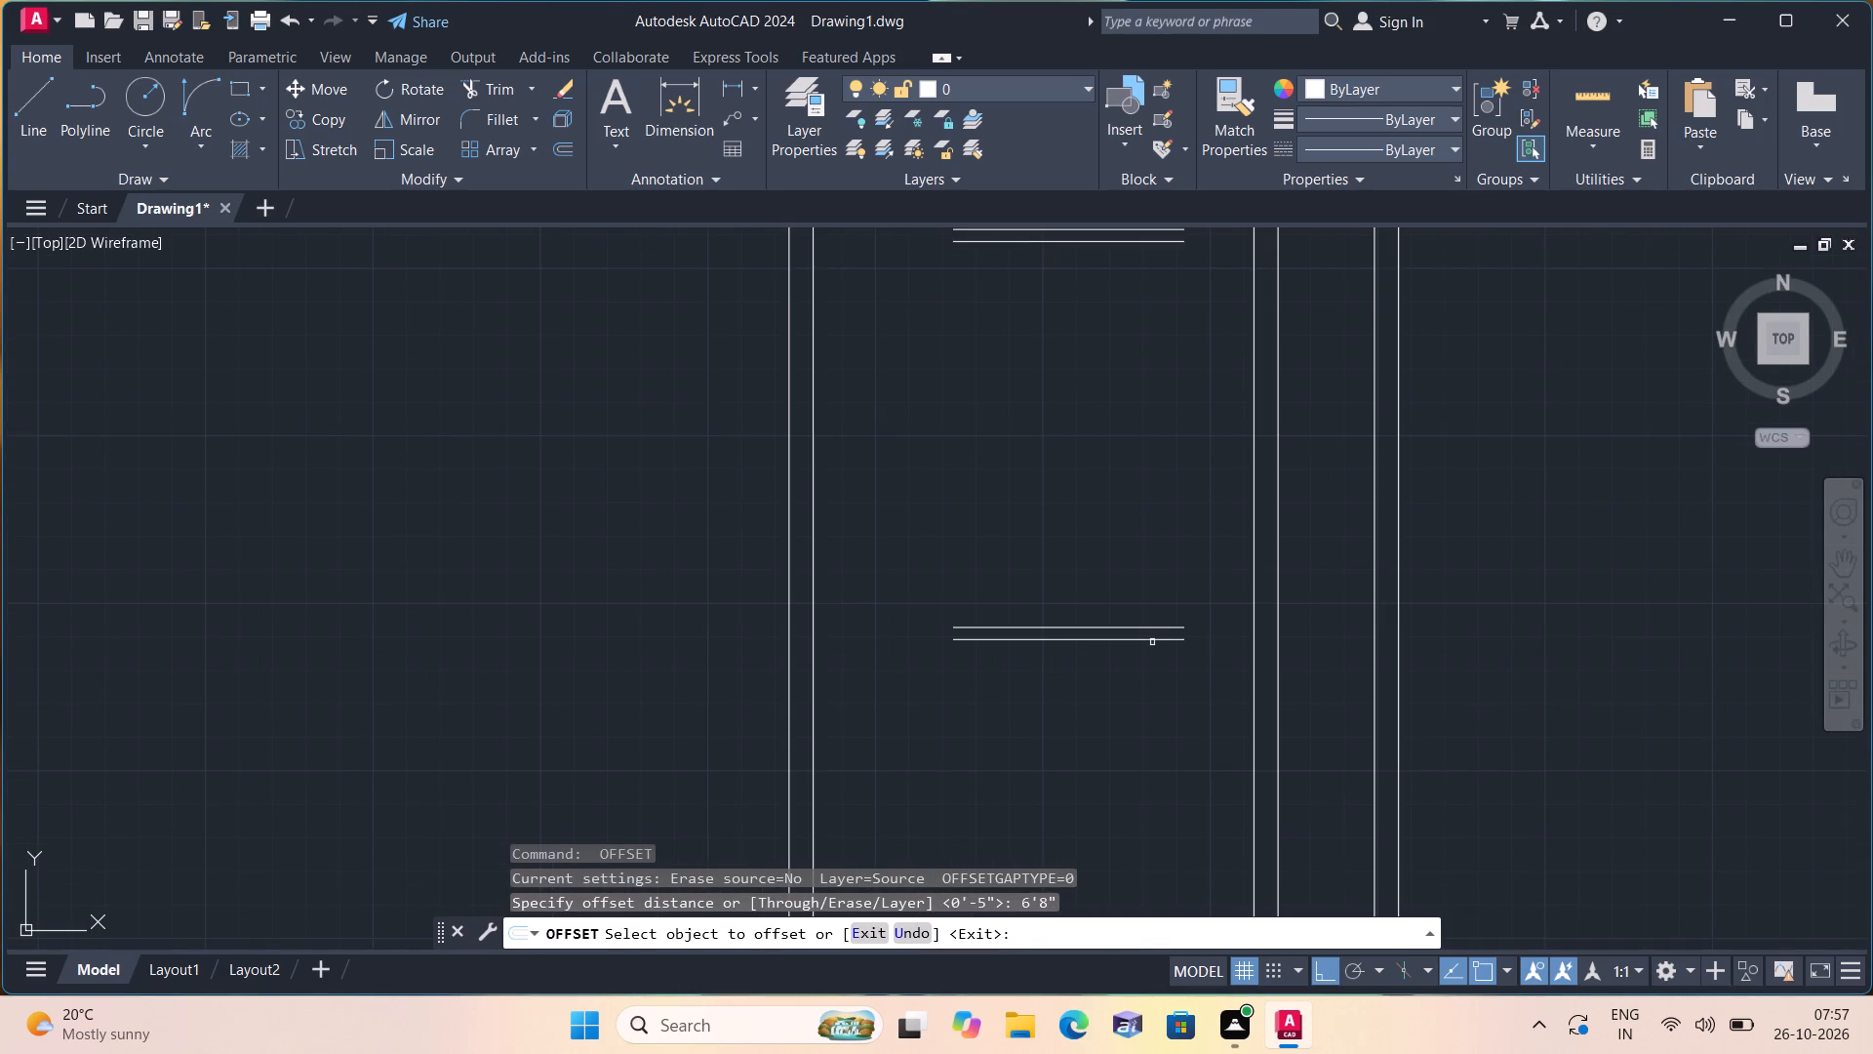
click(1152, 639)
click(1127, 737)
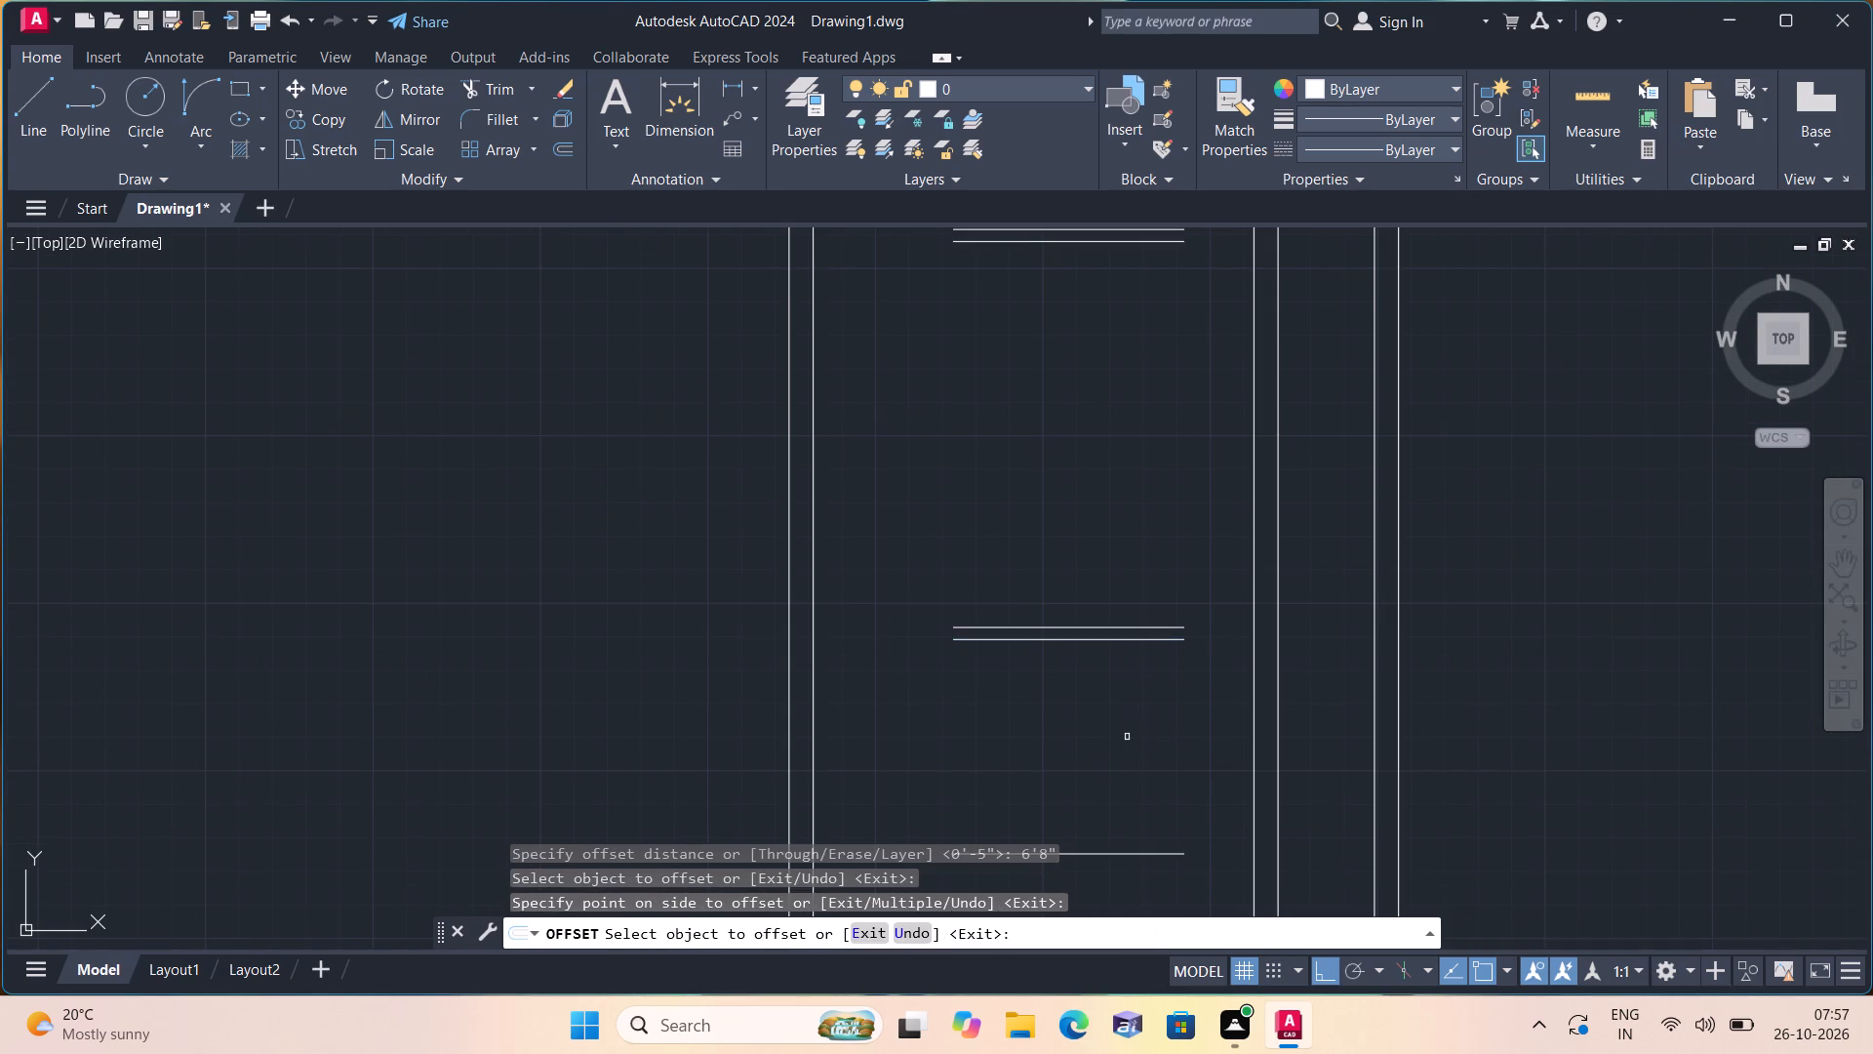
key(space)
Offset the lowest horizontal line 9" downward to form the bottom wall's thickness.
key(space)
text(9")
key(space)
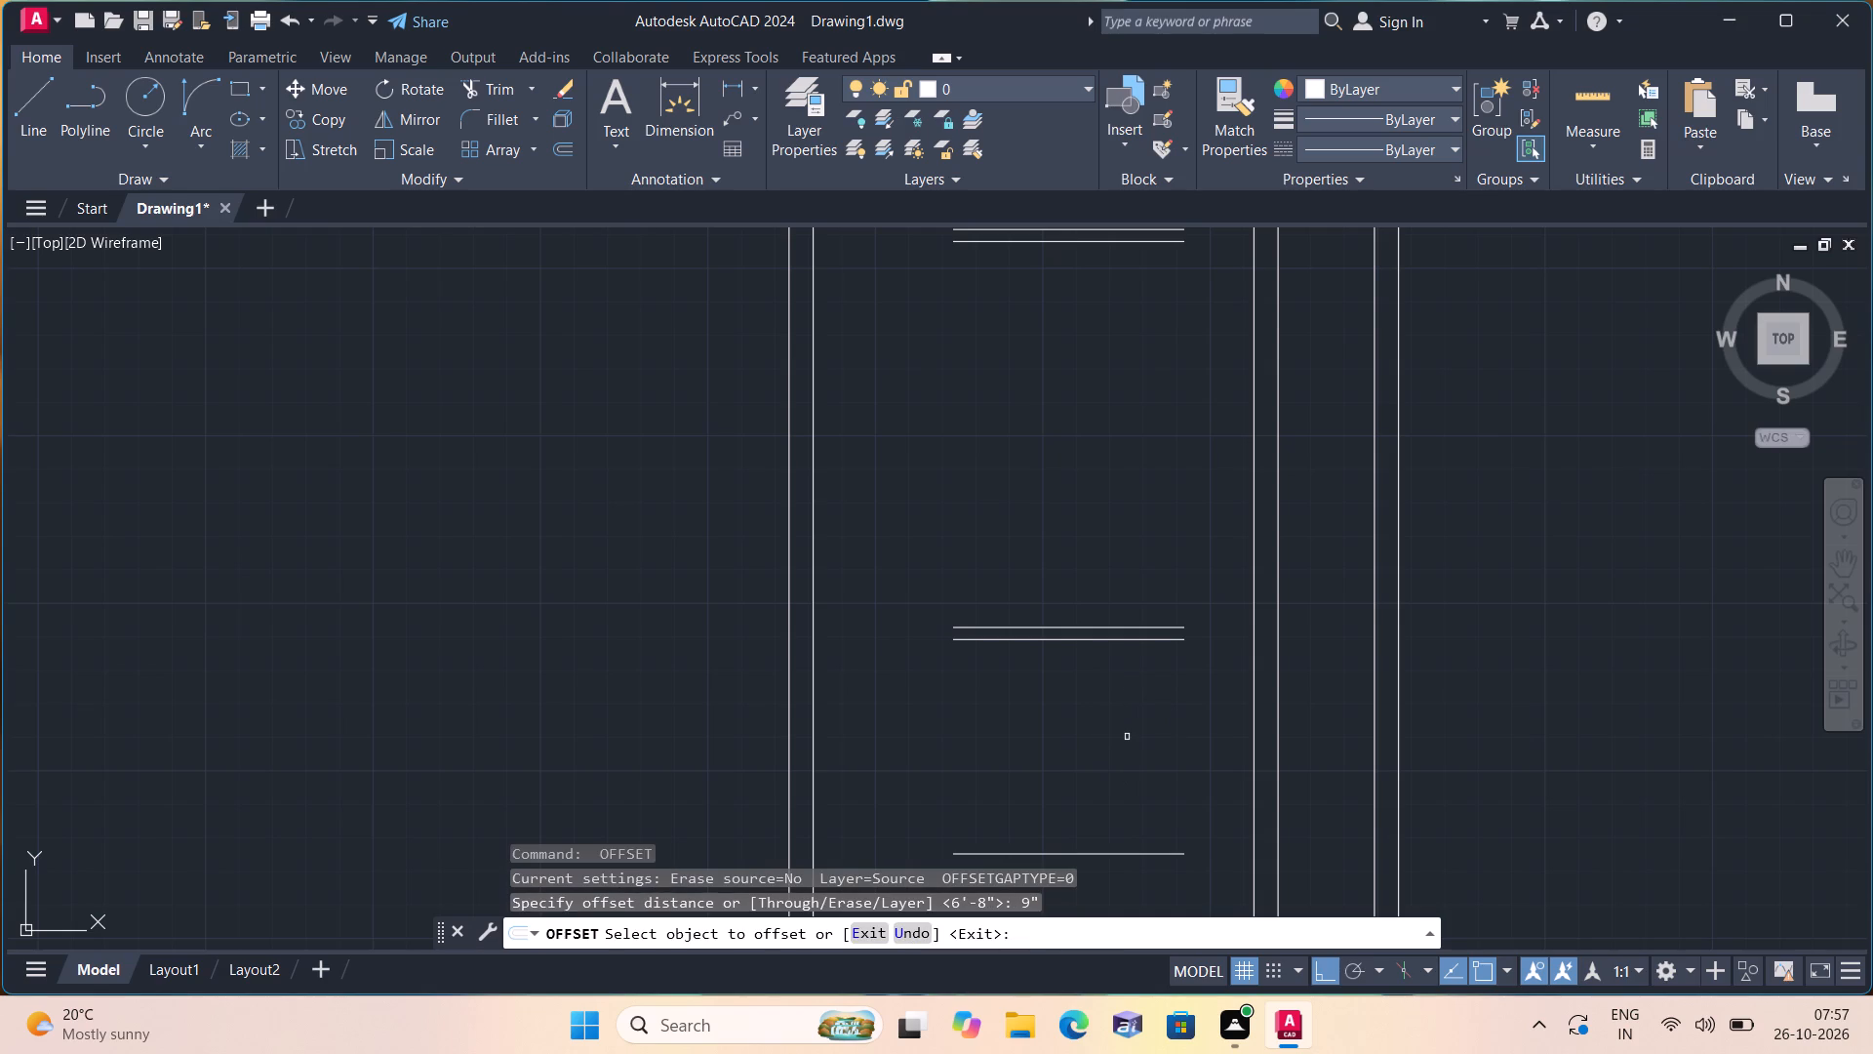
middle_drag(1125, 737, 1145, 569)
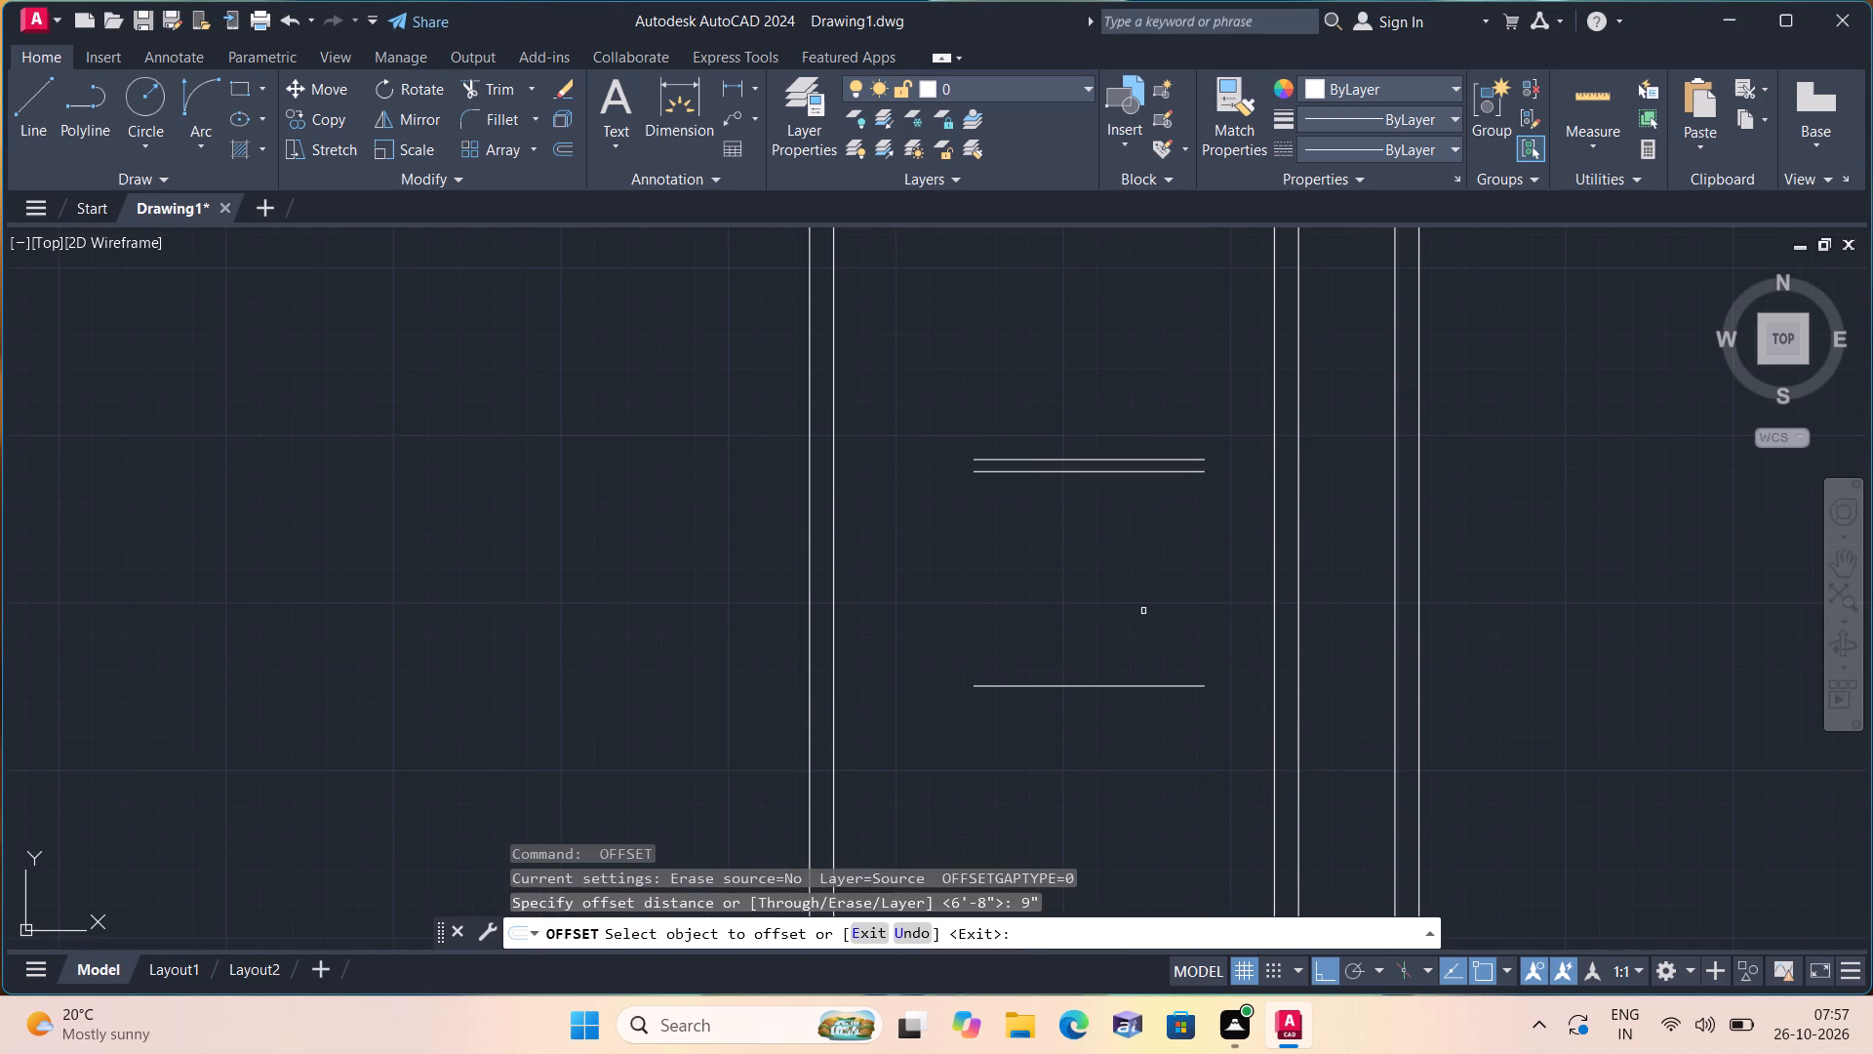
click(1161, 685)
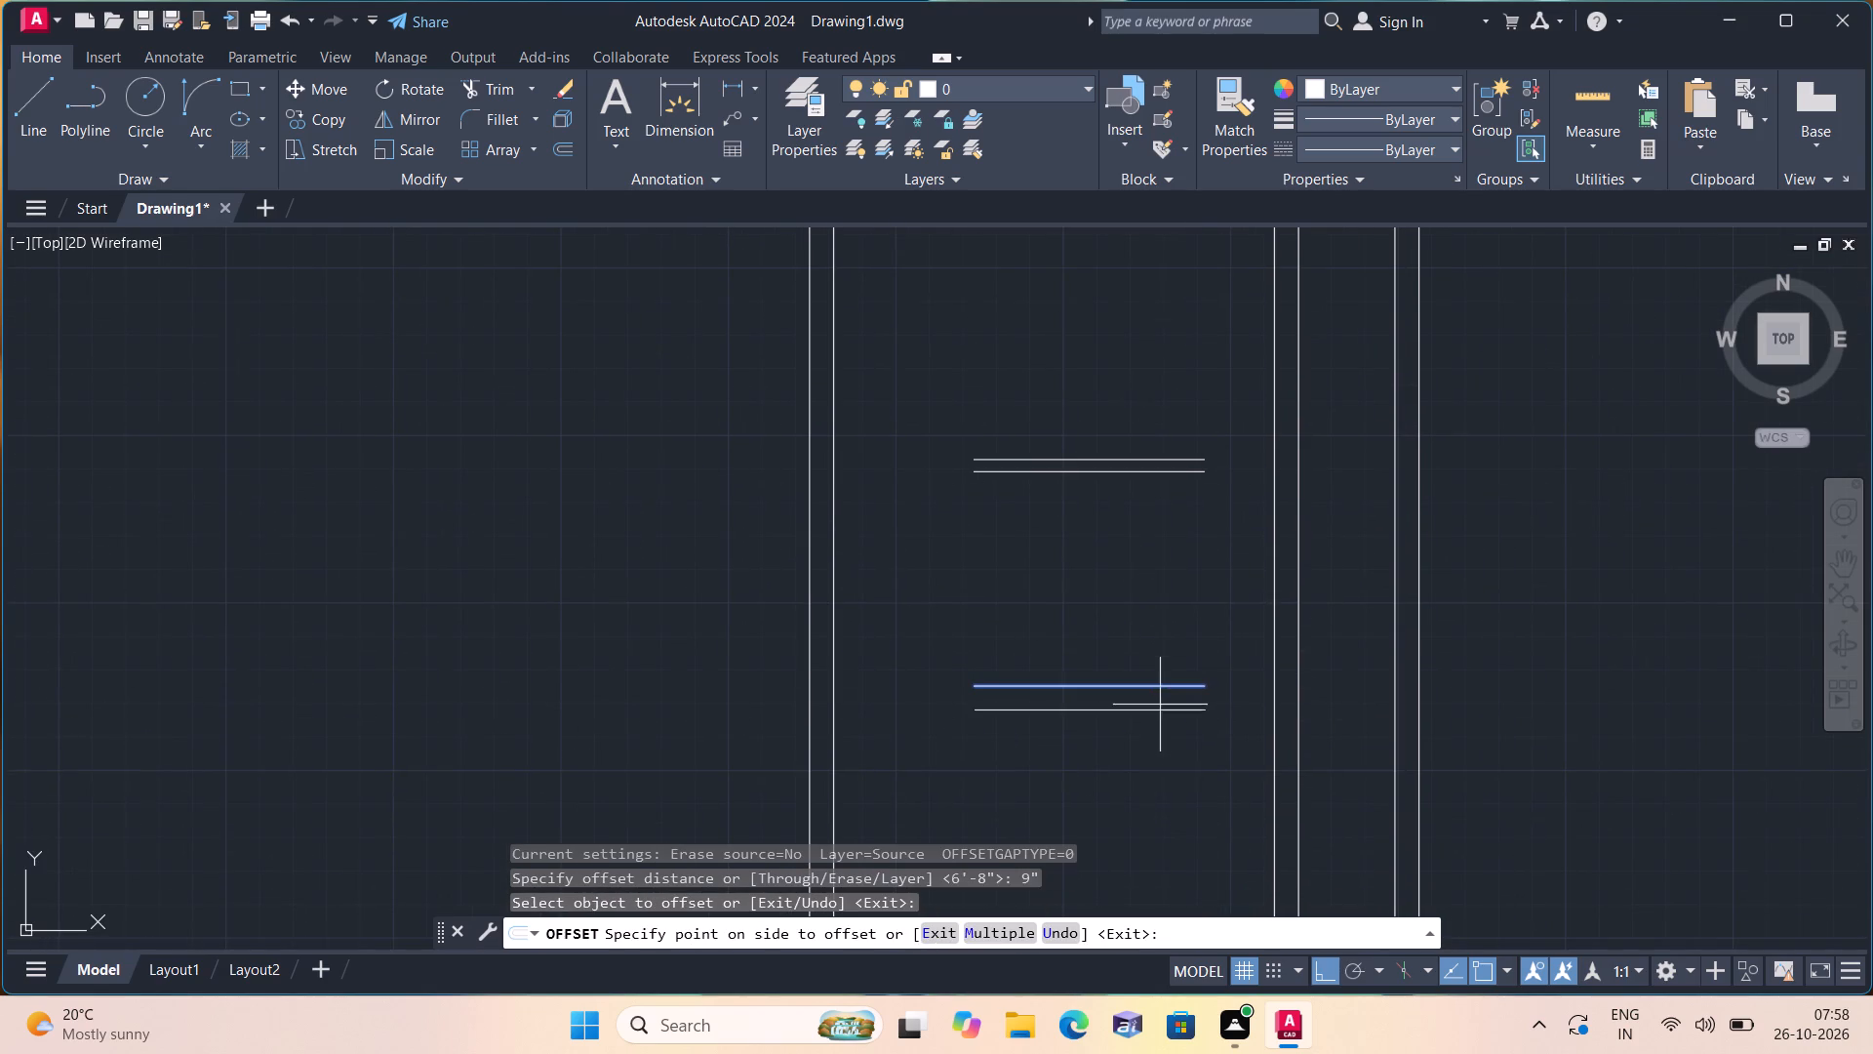
click(1154, 751)
key(space)
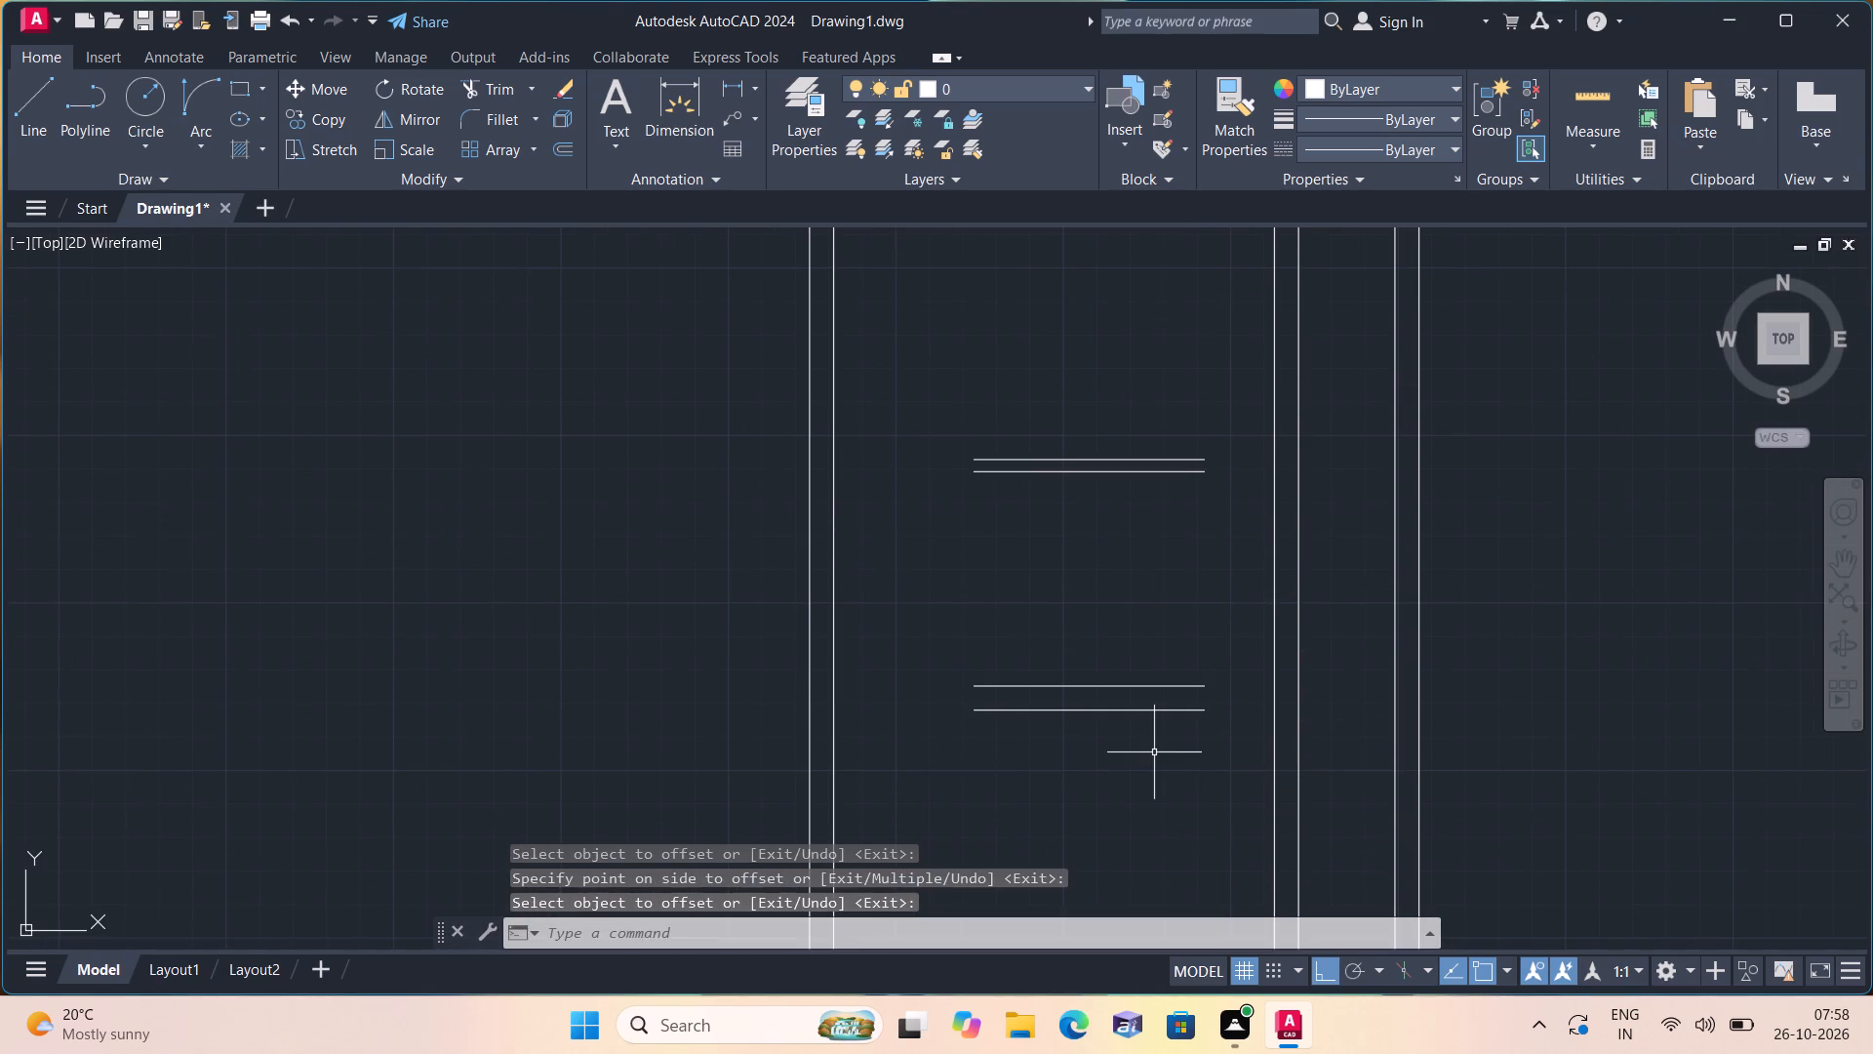
Extend both lines of the bottom wall leftward to the outer line of the left wall.
text(exte)
key(space)
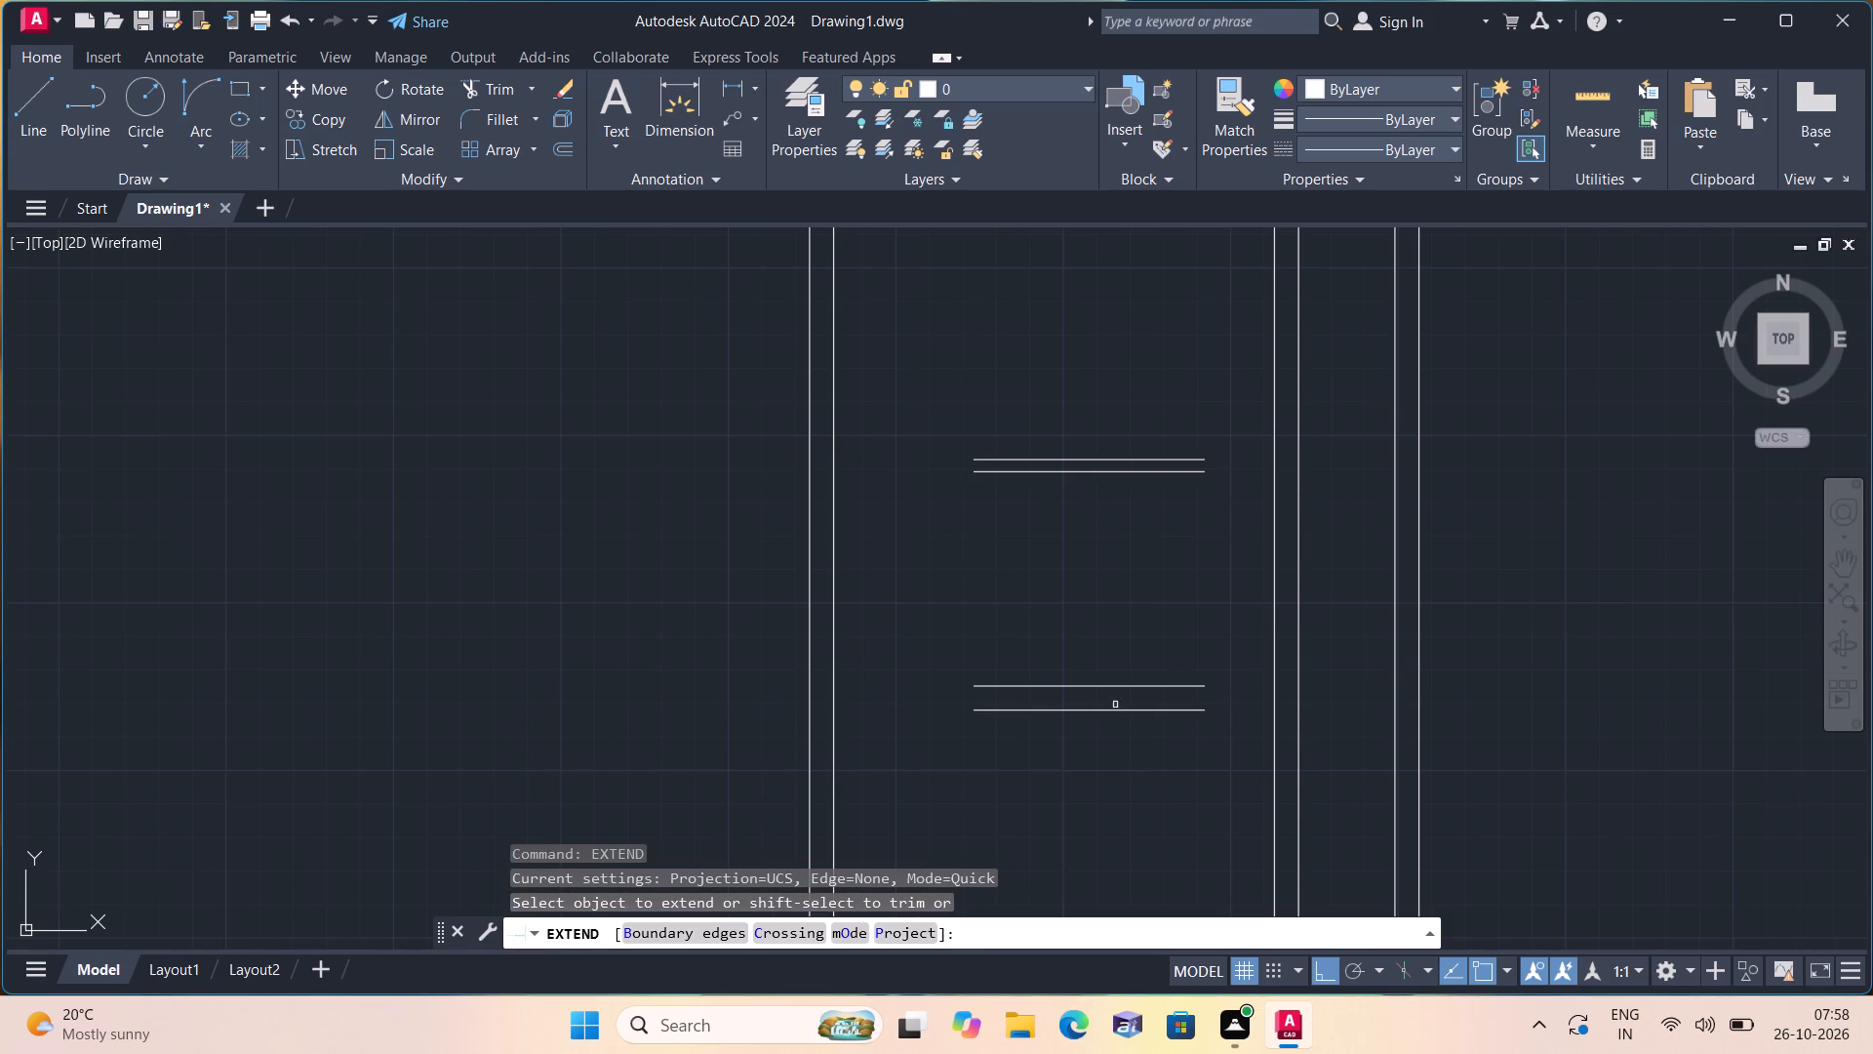
drag(1040, 667, 906, 854)
drag(897, 791, 873, 659)
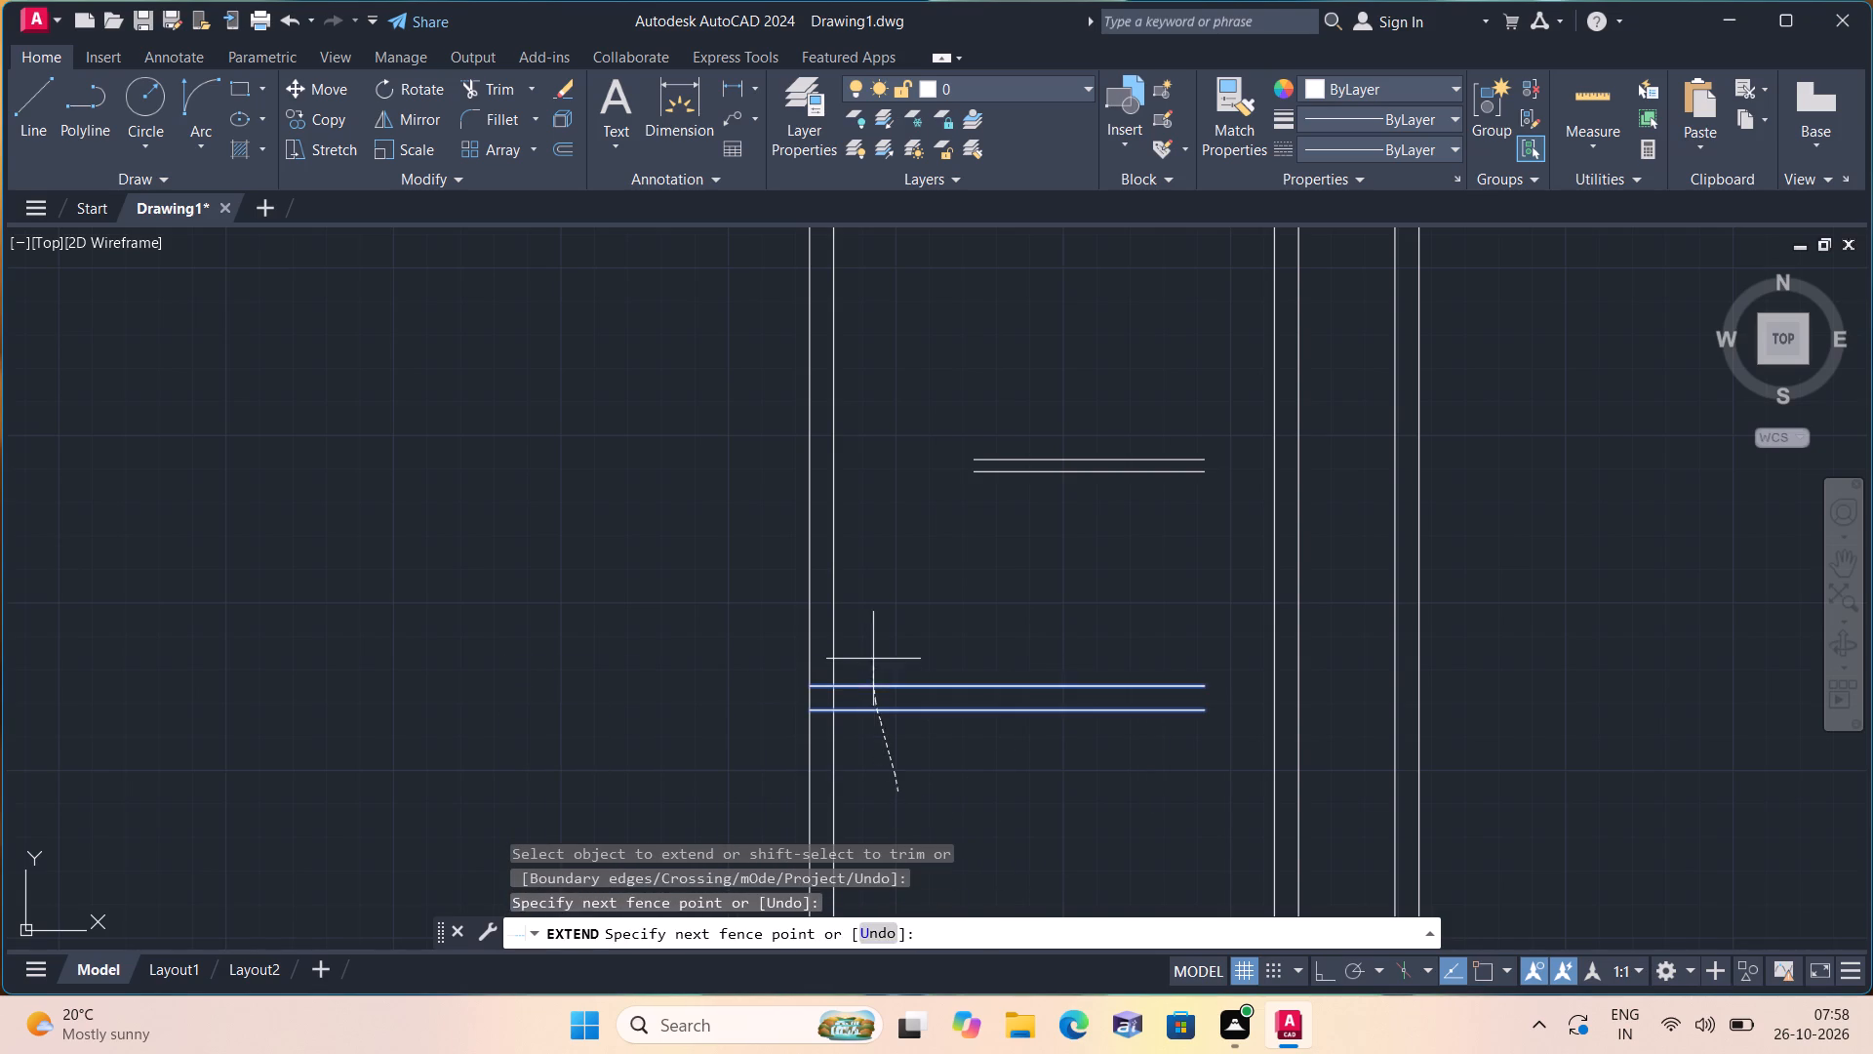
Extend the two lines of the second partition, just above the bottom wall, to the left and right walls.
scroll(879, 654, down, 1)
middle_drag(876, 656, 922, 770)
drag(997, 716, 969, 610)
drag(992, 670, 992, 658)
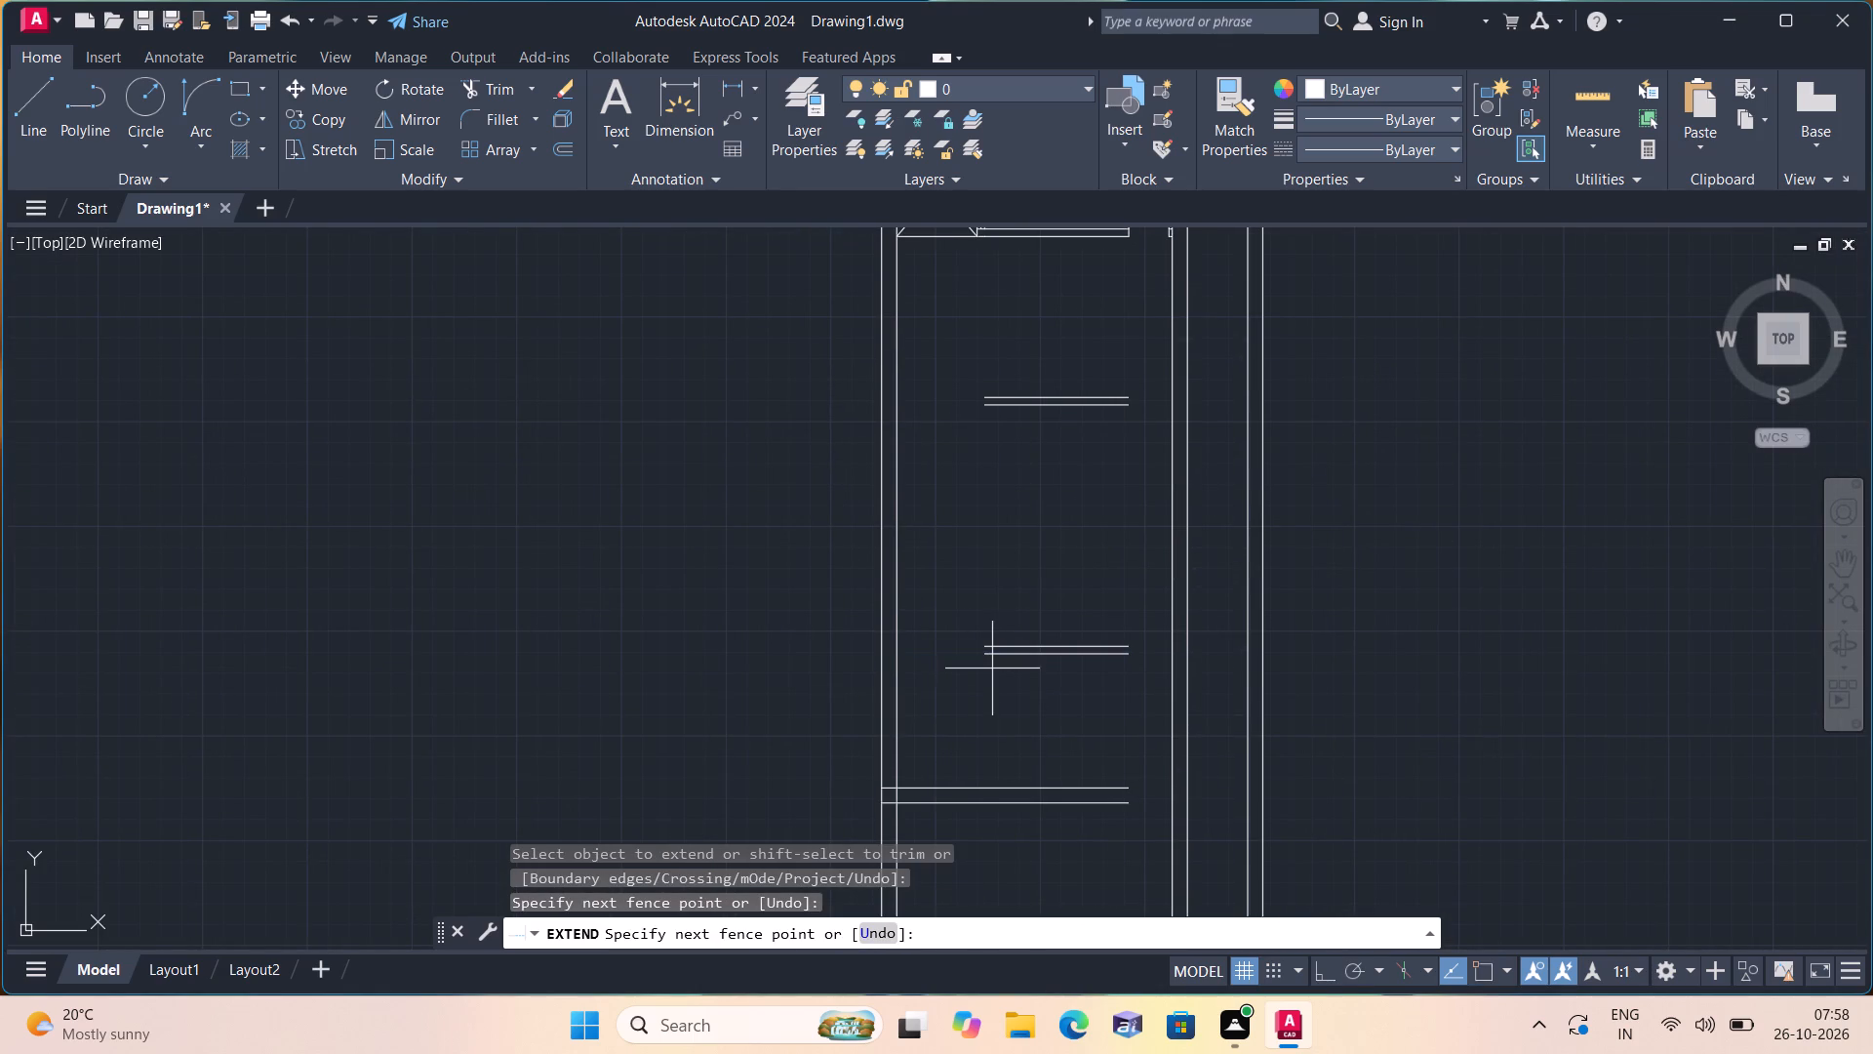
drag(992, 658, 992, 621)
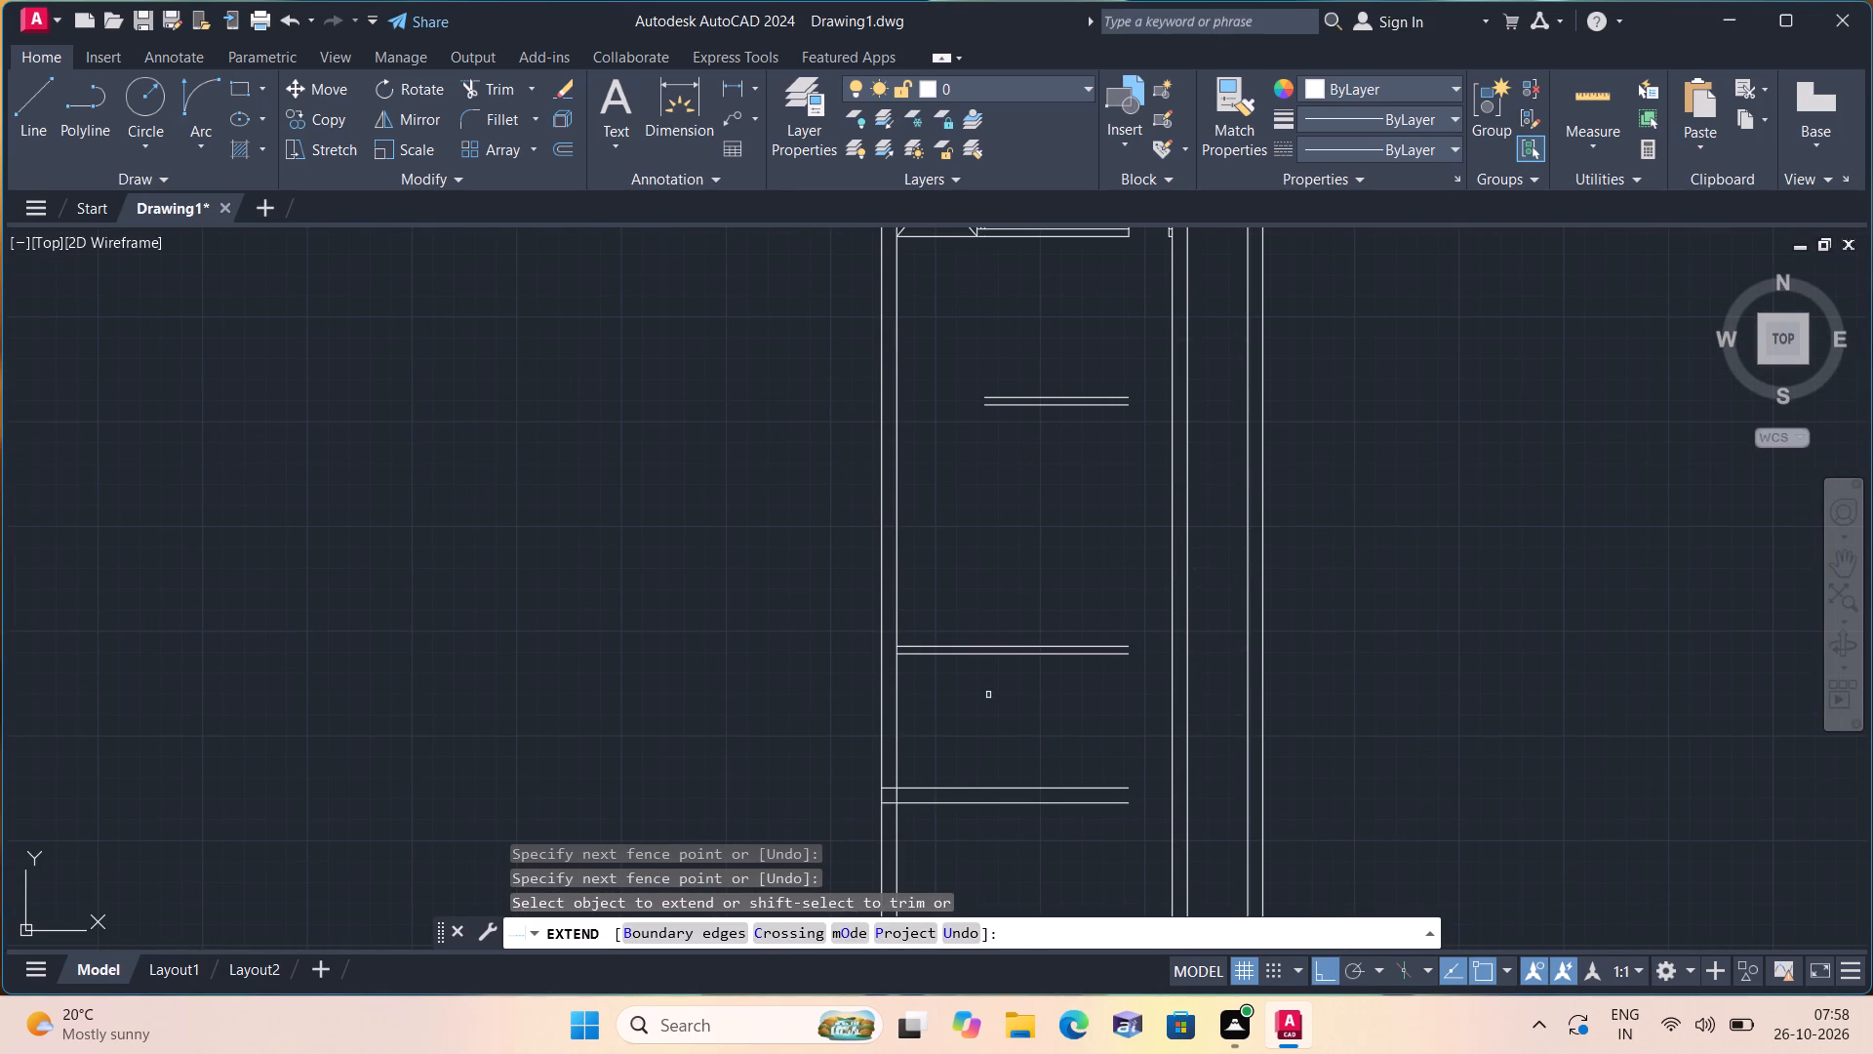
click(974, 691)
click(1115, 711)
drag(1115, 710, 1121, 618)
drag(1121, 618, 1129, 651)
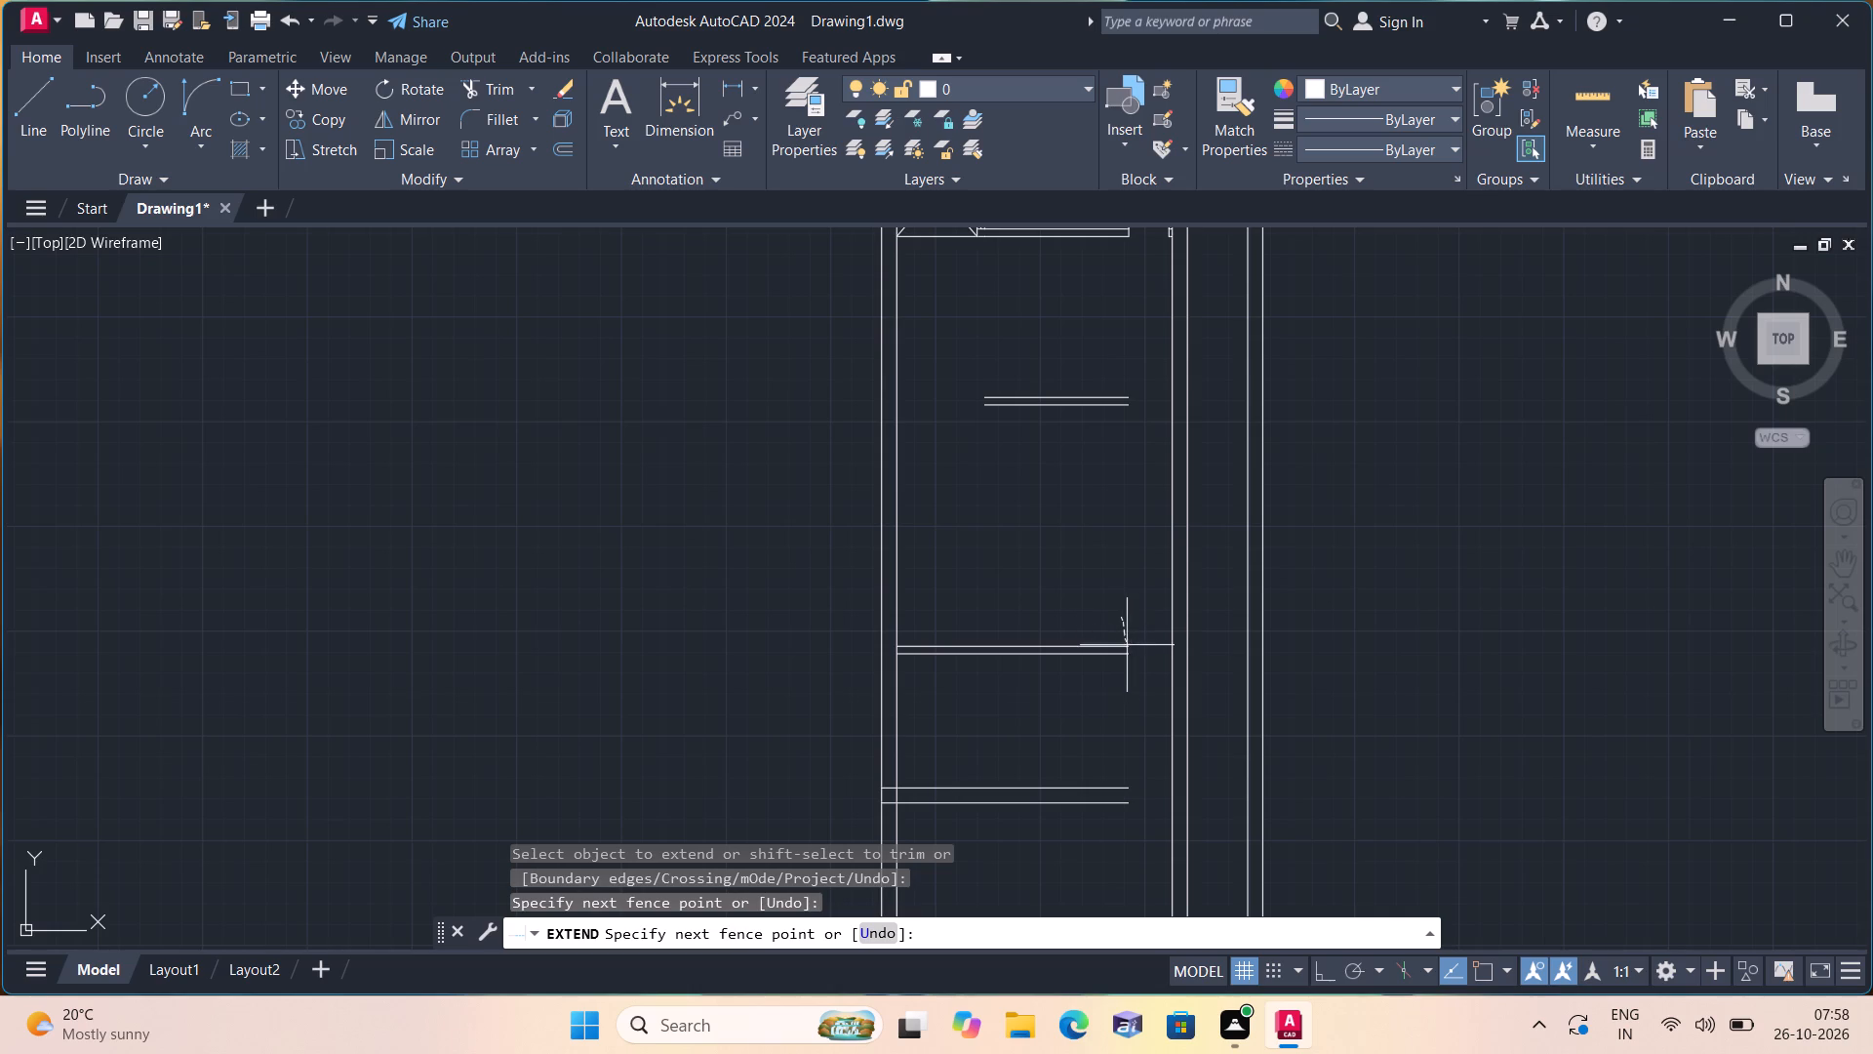
drag(1129, 651, 1130, 659)
drag(1135, 665, 1136, 626)
scroll(1121, 660, up, 3)
drag(1121, 662, 1128, 633)
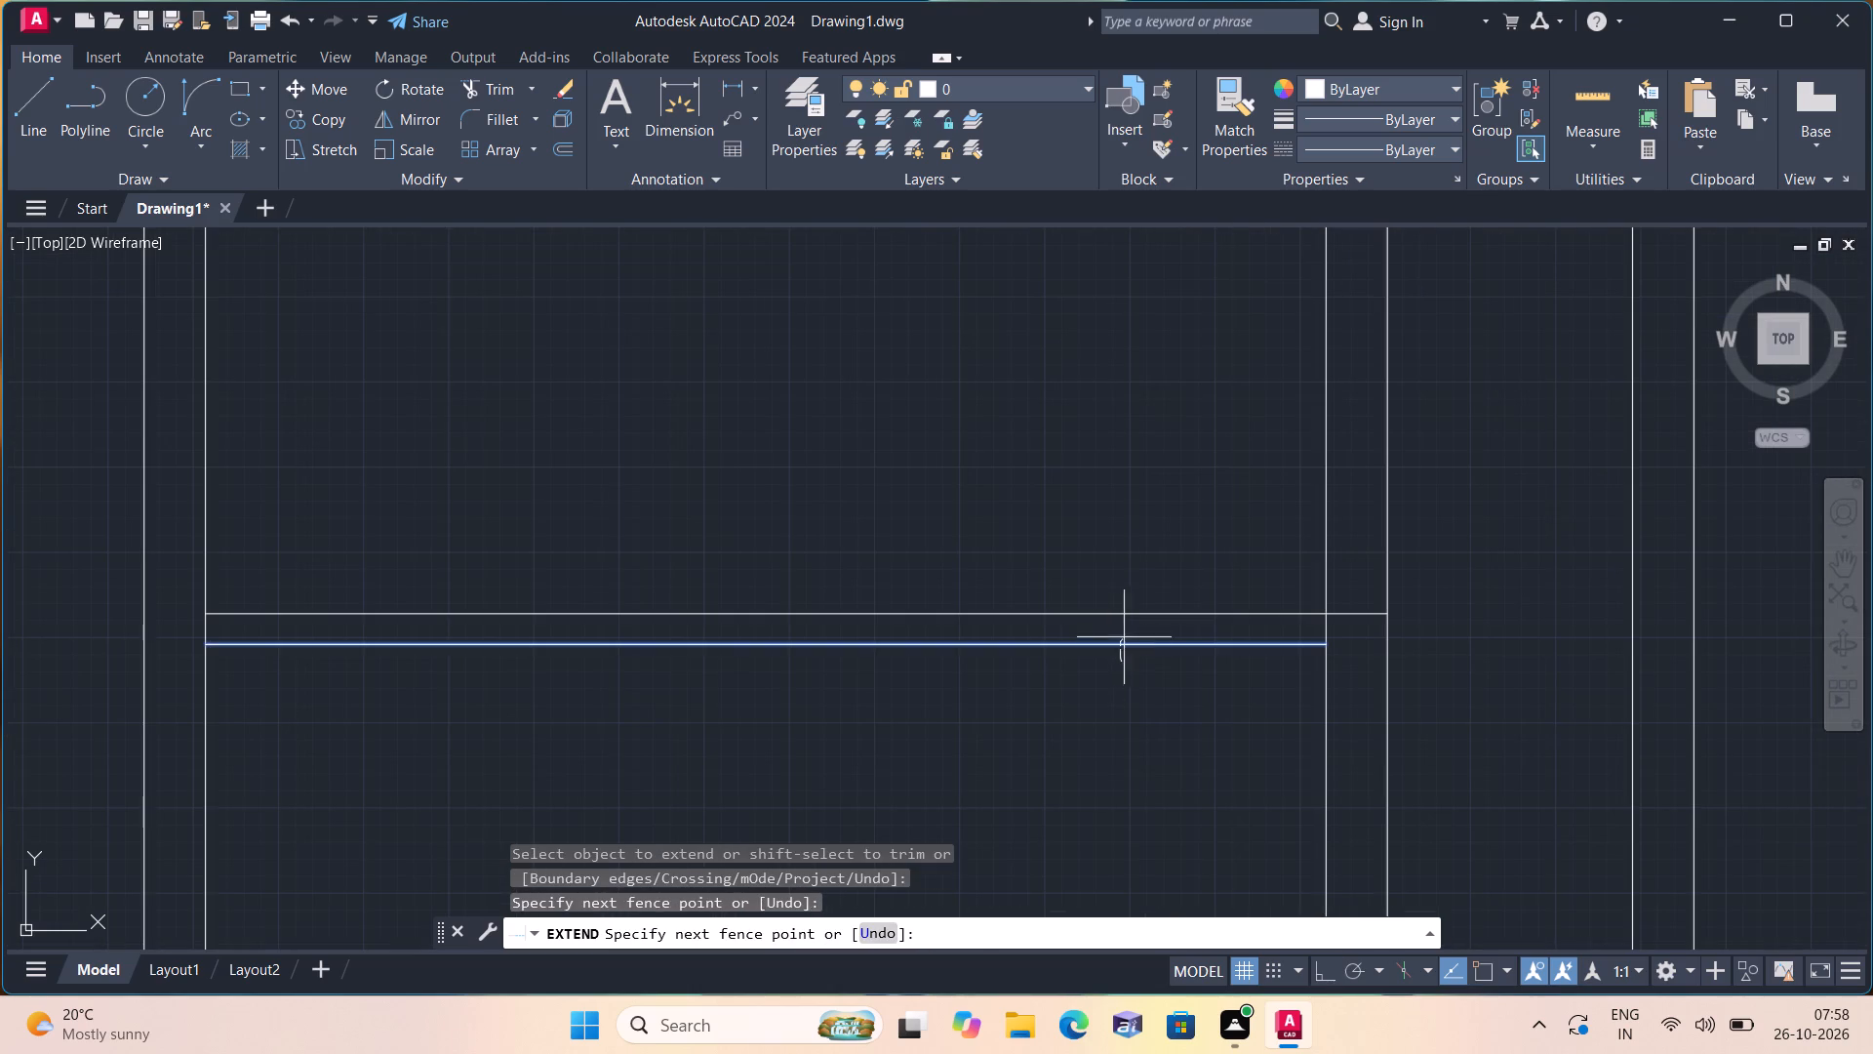
drag(1128, 633, 1129, 633)
Extend both lines of the upper partition pair leftward to the left wall's inner line.
scroll(1130, 617, down, 2)
middle_drag(1075, 530, 1163, 742)
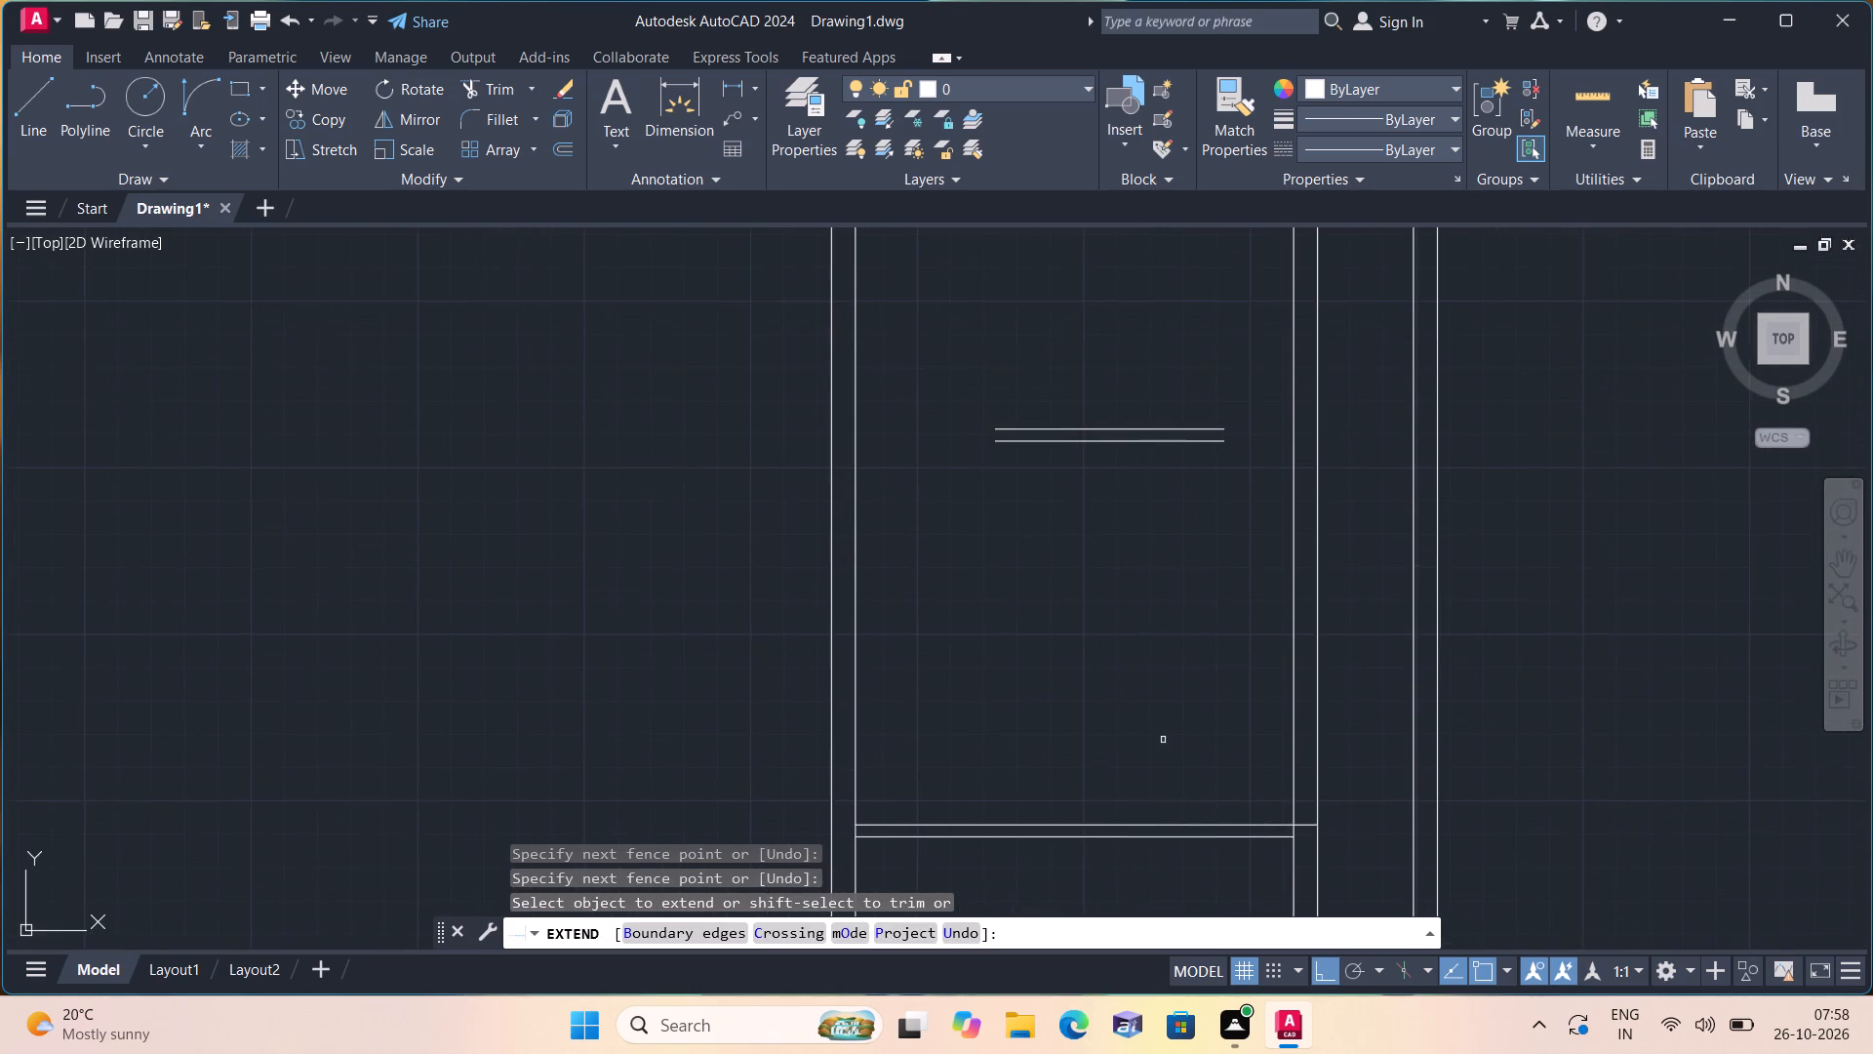
drag(1087, 614, 1006, 408)
scroll(997, 385, down, 1)
scroll(1038, 529, down, 1)
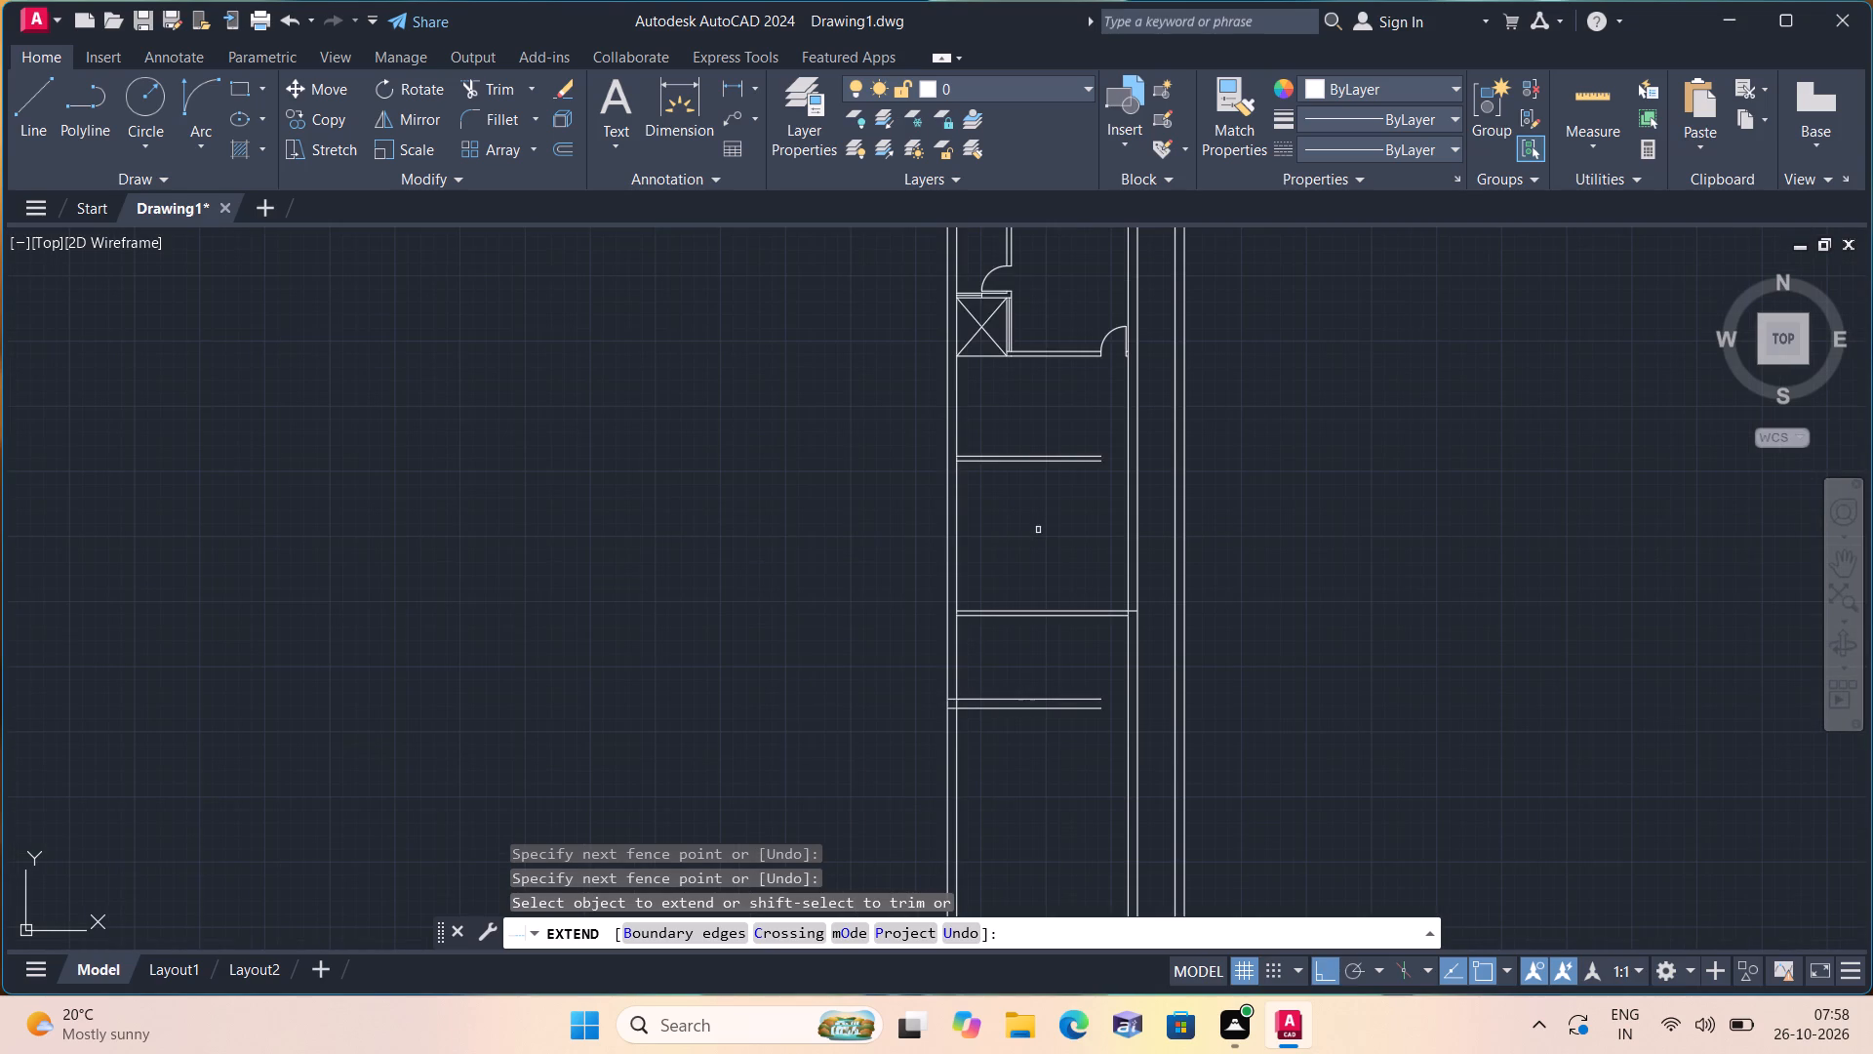
key(space)
Extend both lines of the bottom wall rightward to the outer line of the right wall.
middle_drag(1028, 733, 1008, 673)
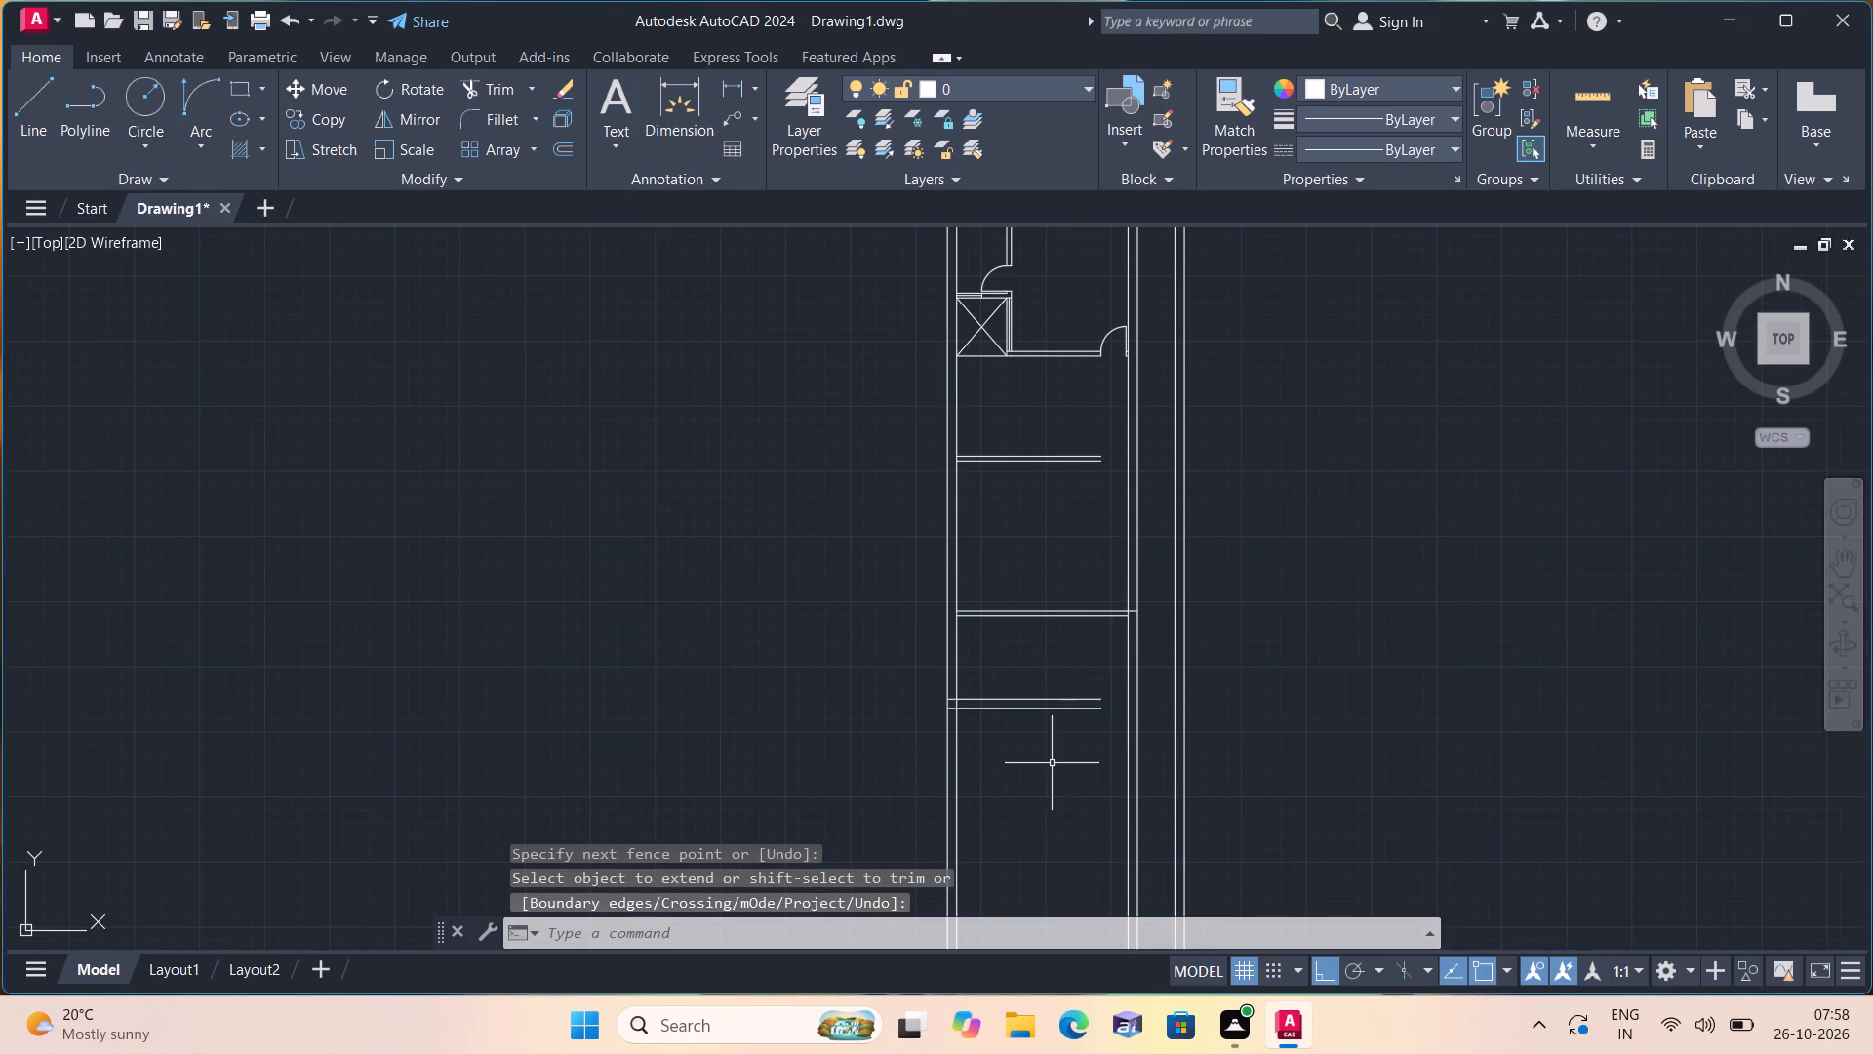
middle_drag(1008, 673, 1001, 509)
scroll(1035, 726, down, 1)
middle_drag(1029, 742, 983, 483)
middle_drag(983, 481, 1009, 544)
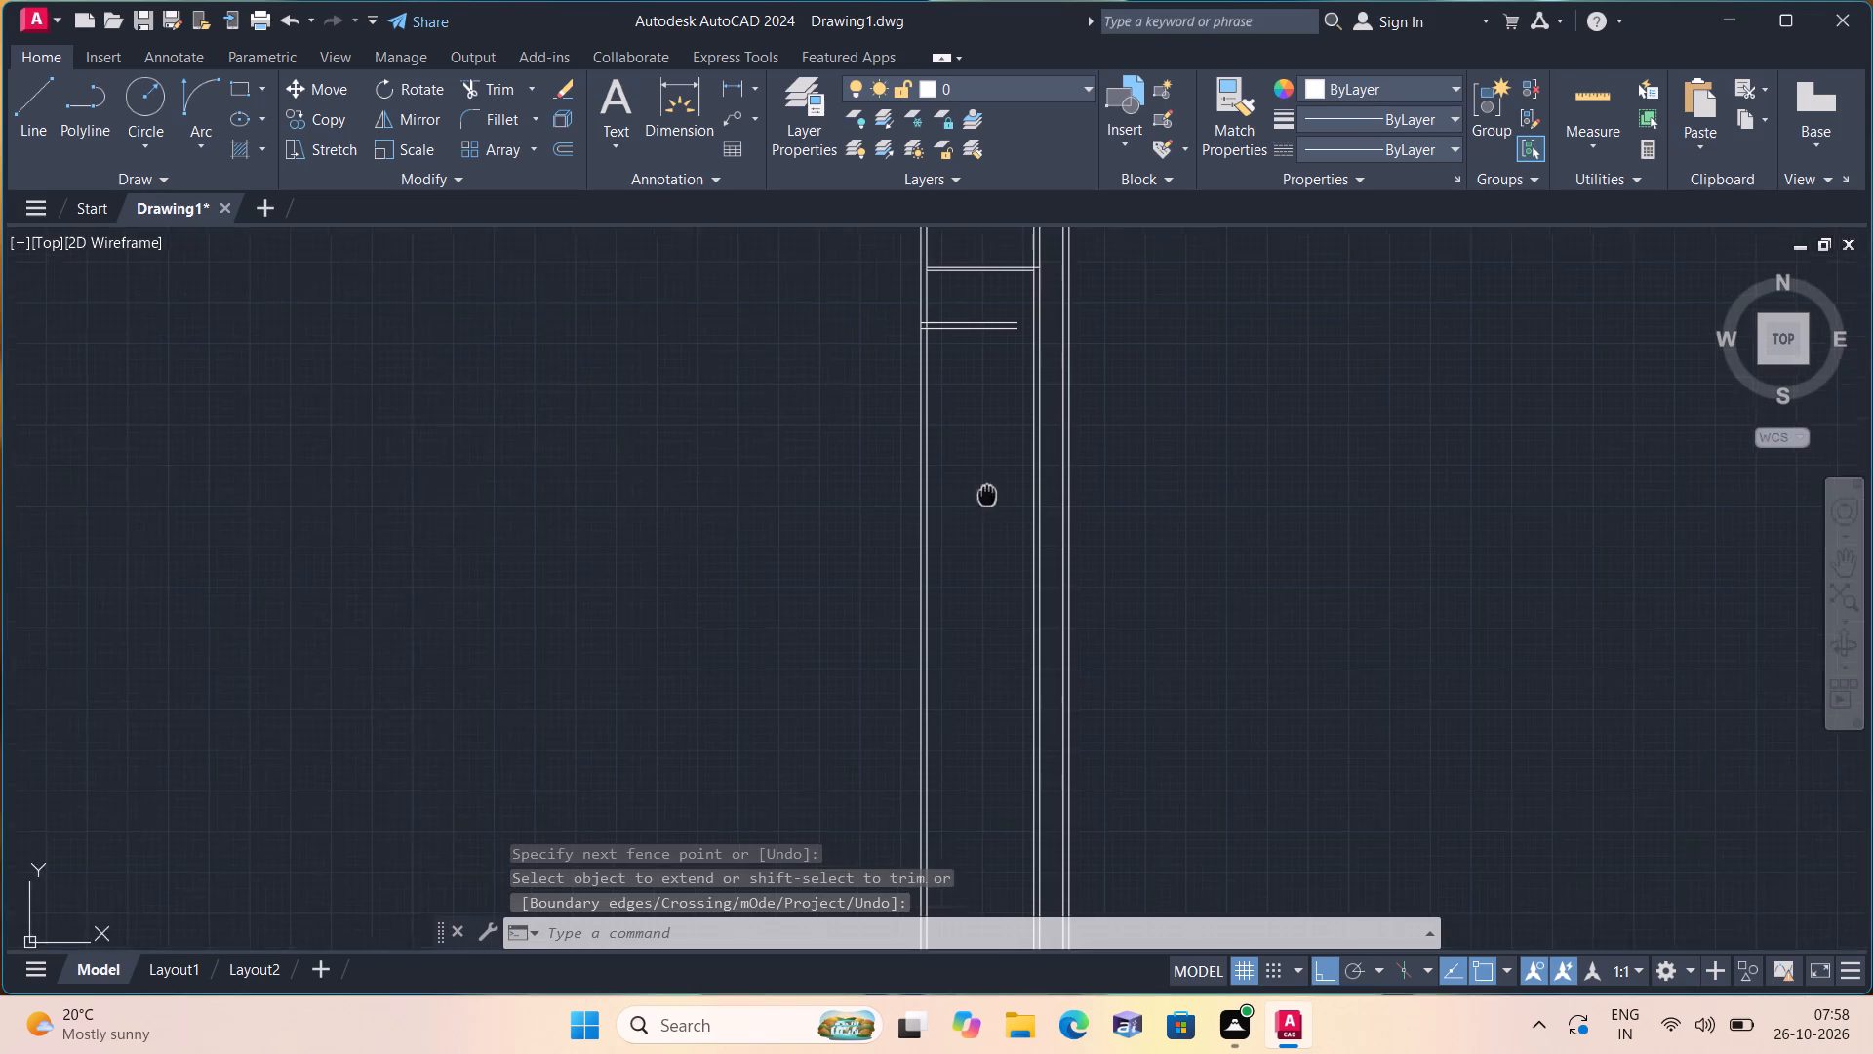
middle_drag(1009, 544, 1062, 763)
scroll(1040, 602, up, 2)
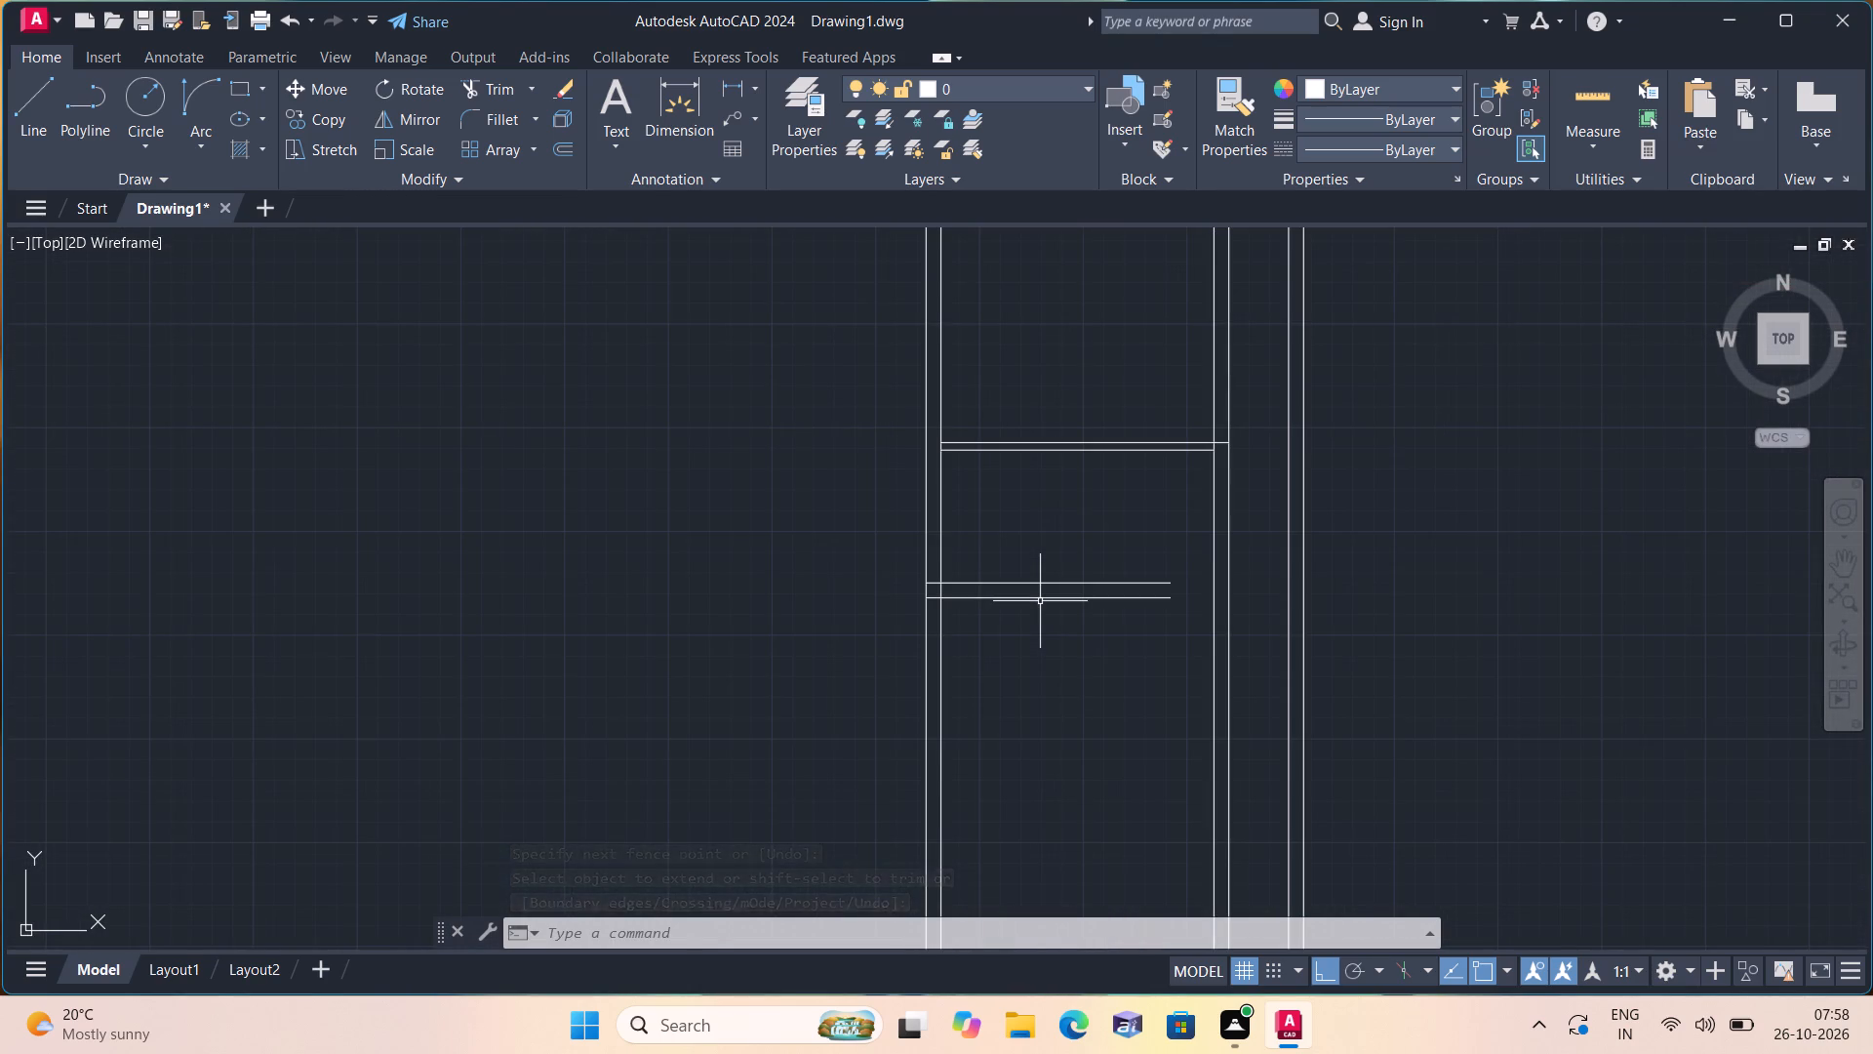
key(space)
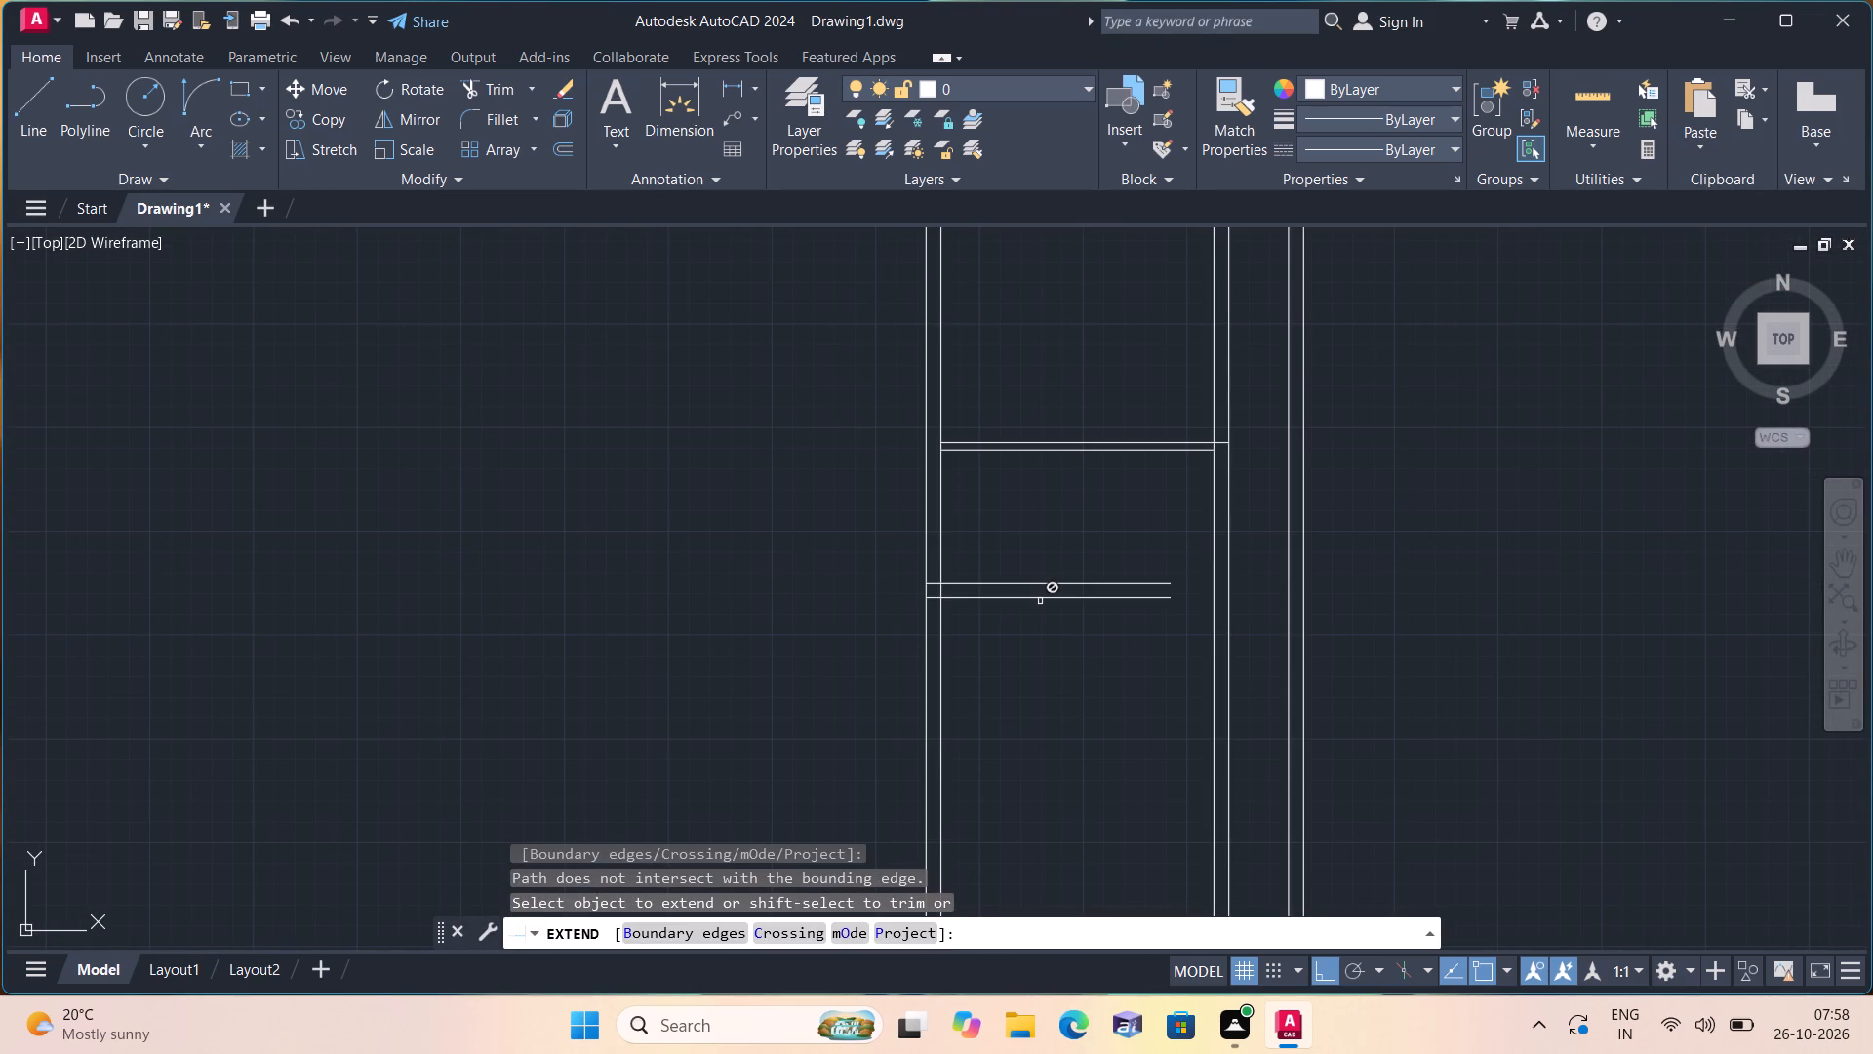
drag(1078, 687, 1099, 516)
drag(1158, 703, 1199, 530)
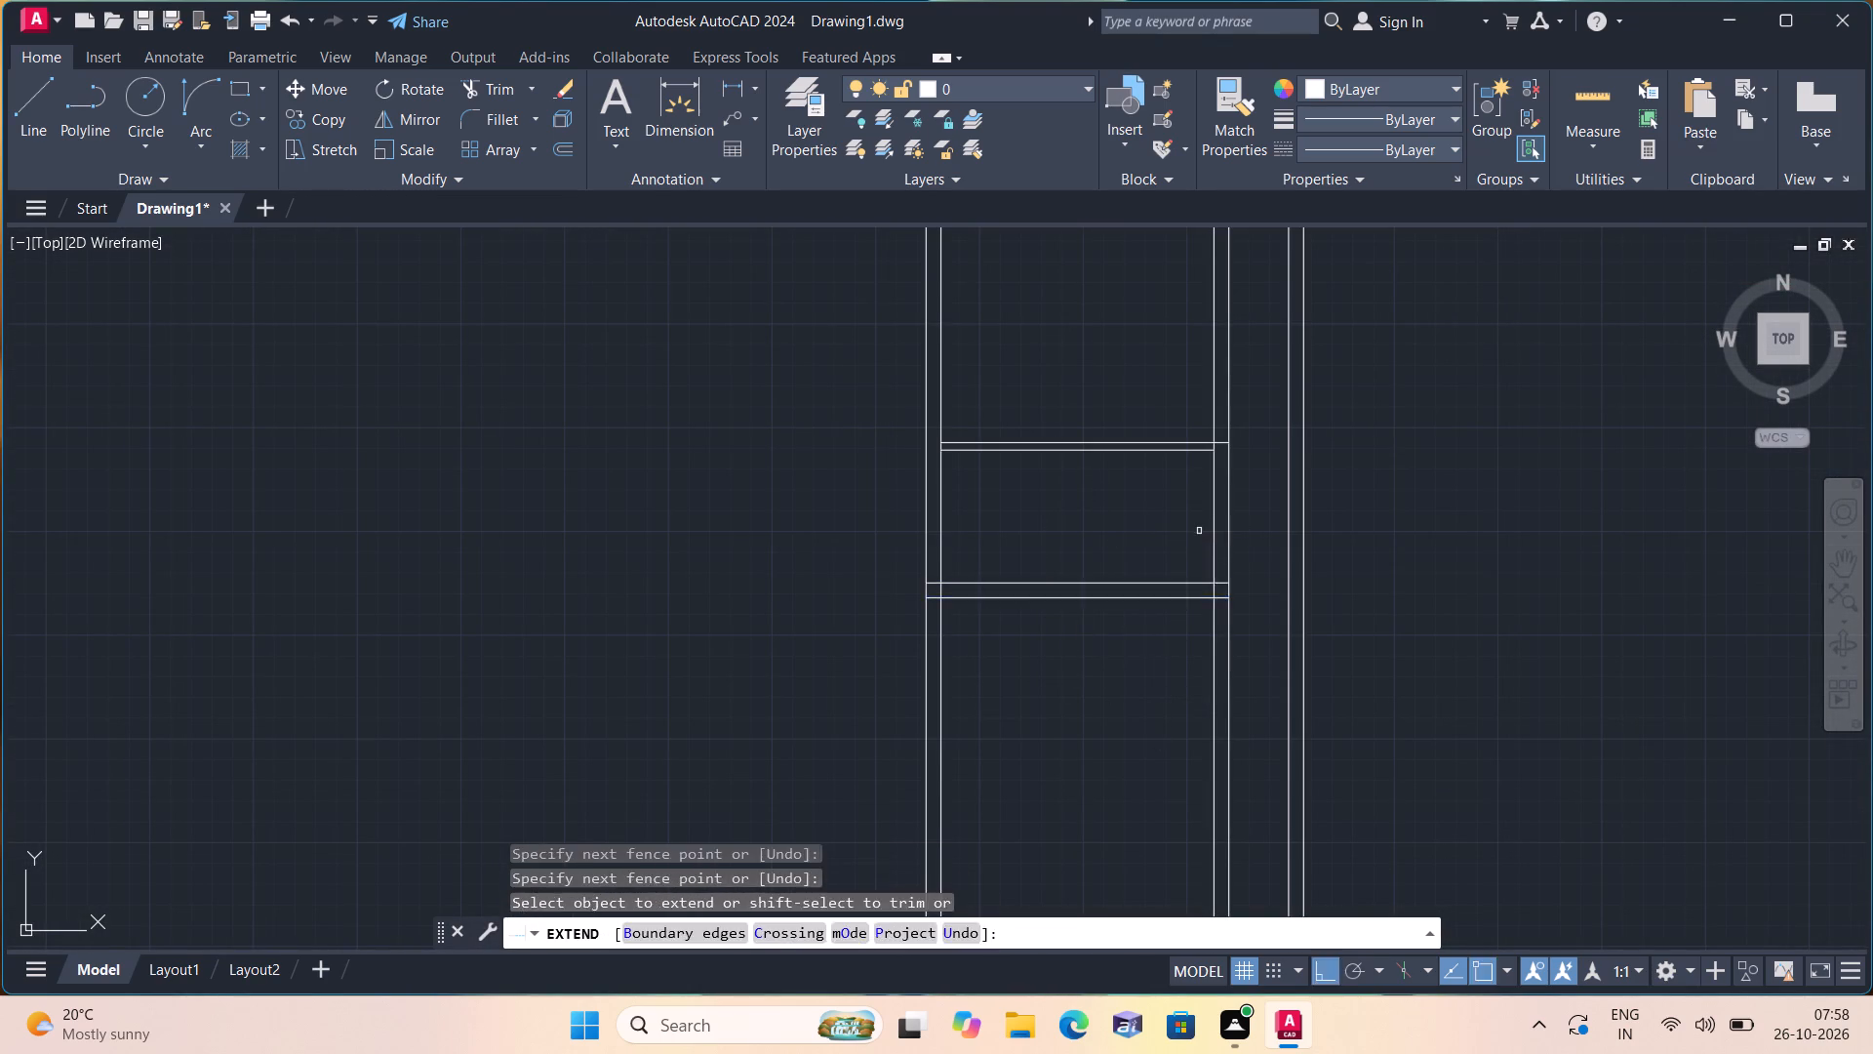
key(space)
Trim the left and right wall lines that run below the bottom wall.
text(tr)
key(i)
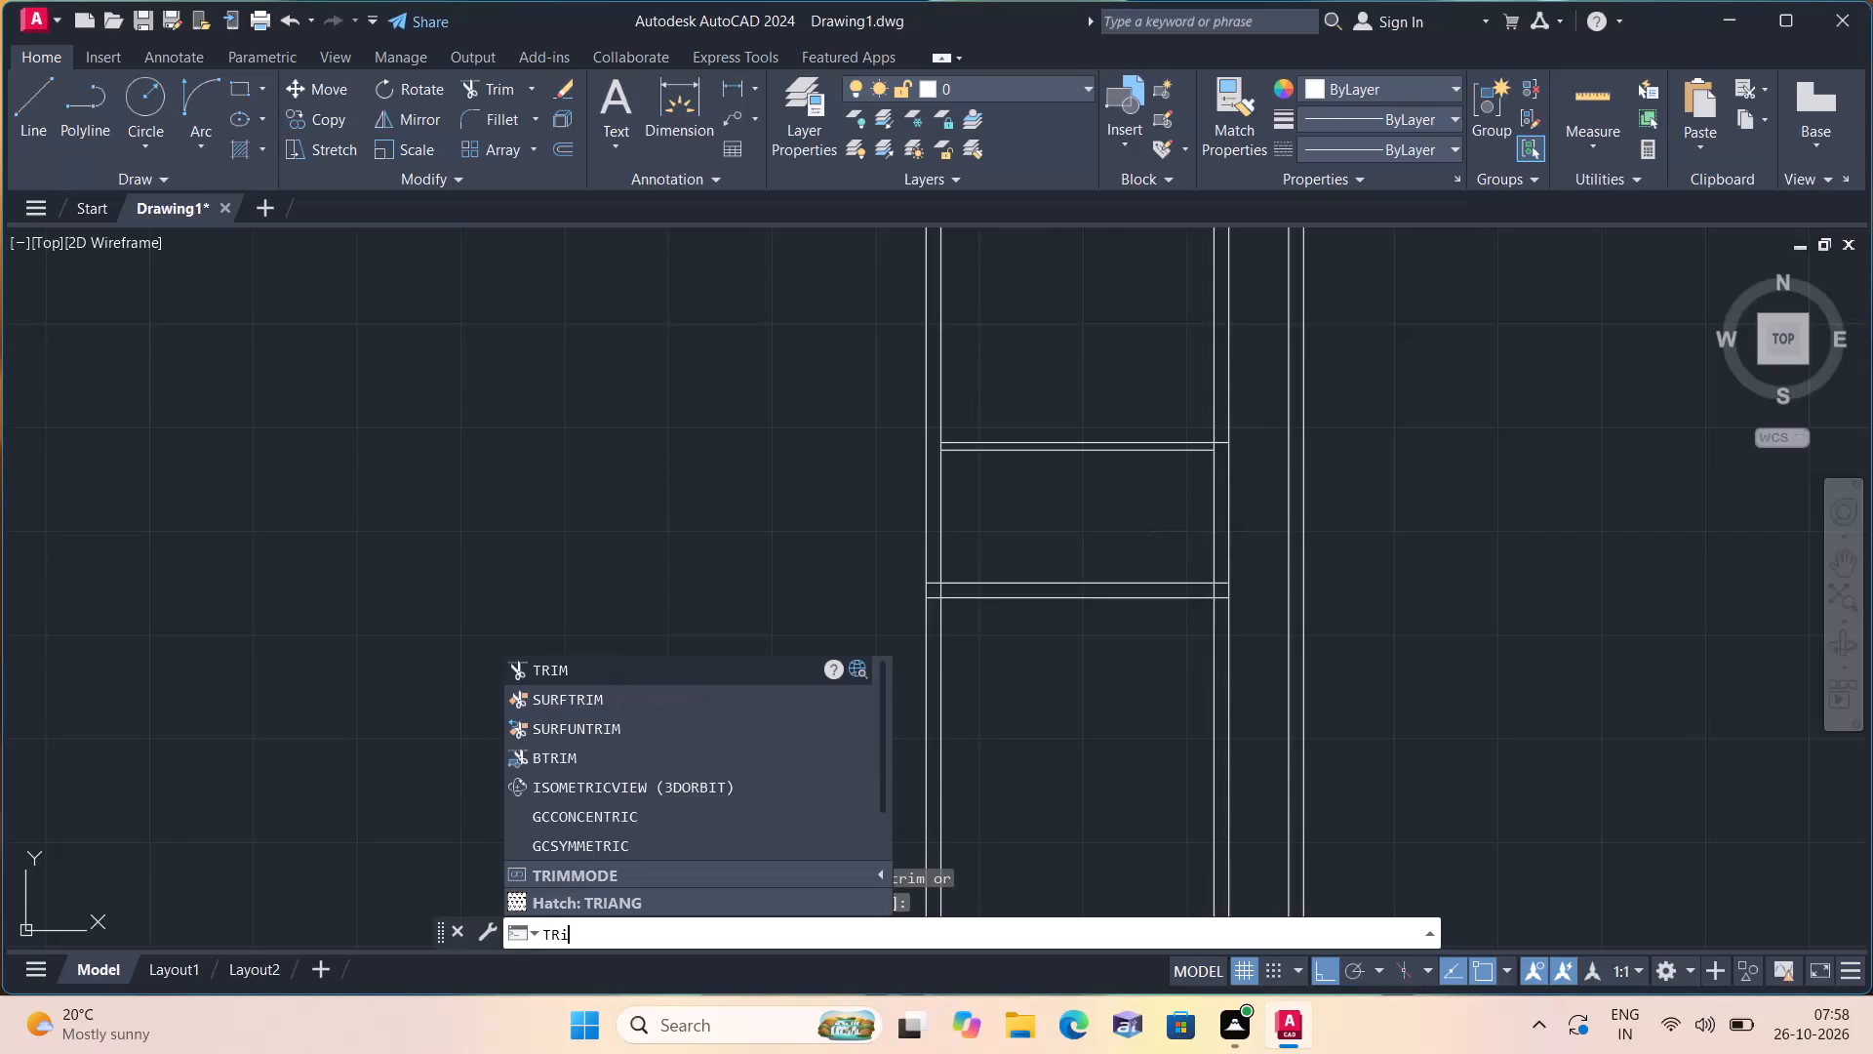
text(m)
key(space)
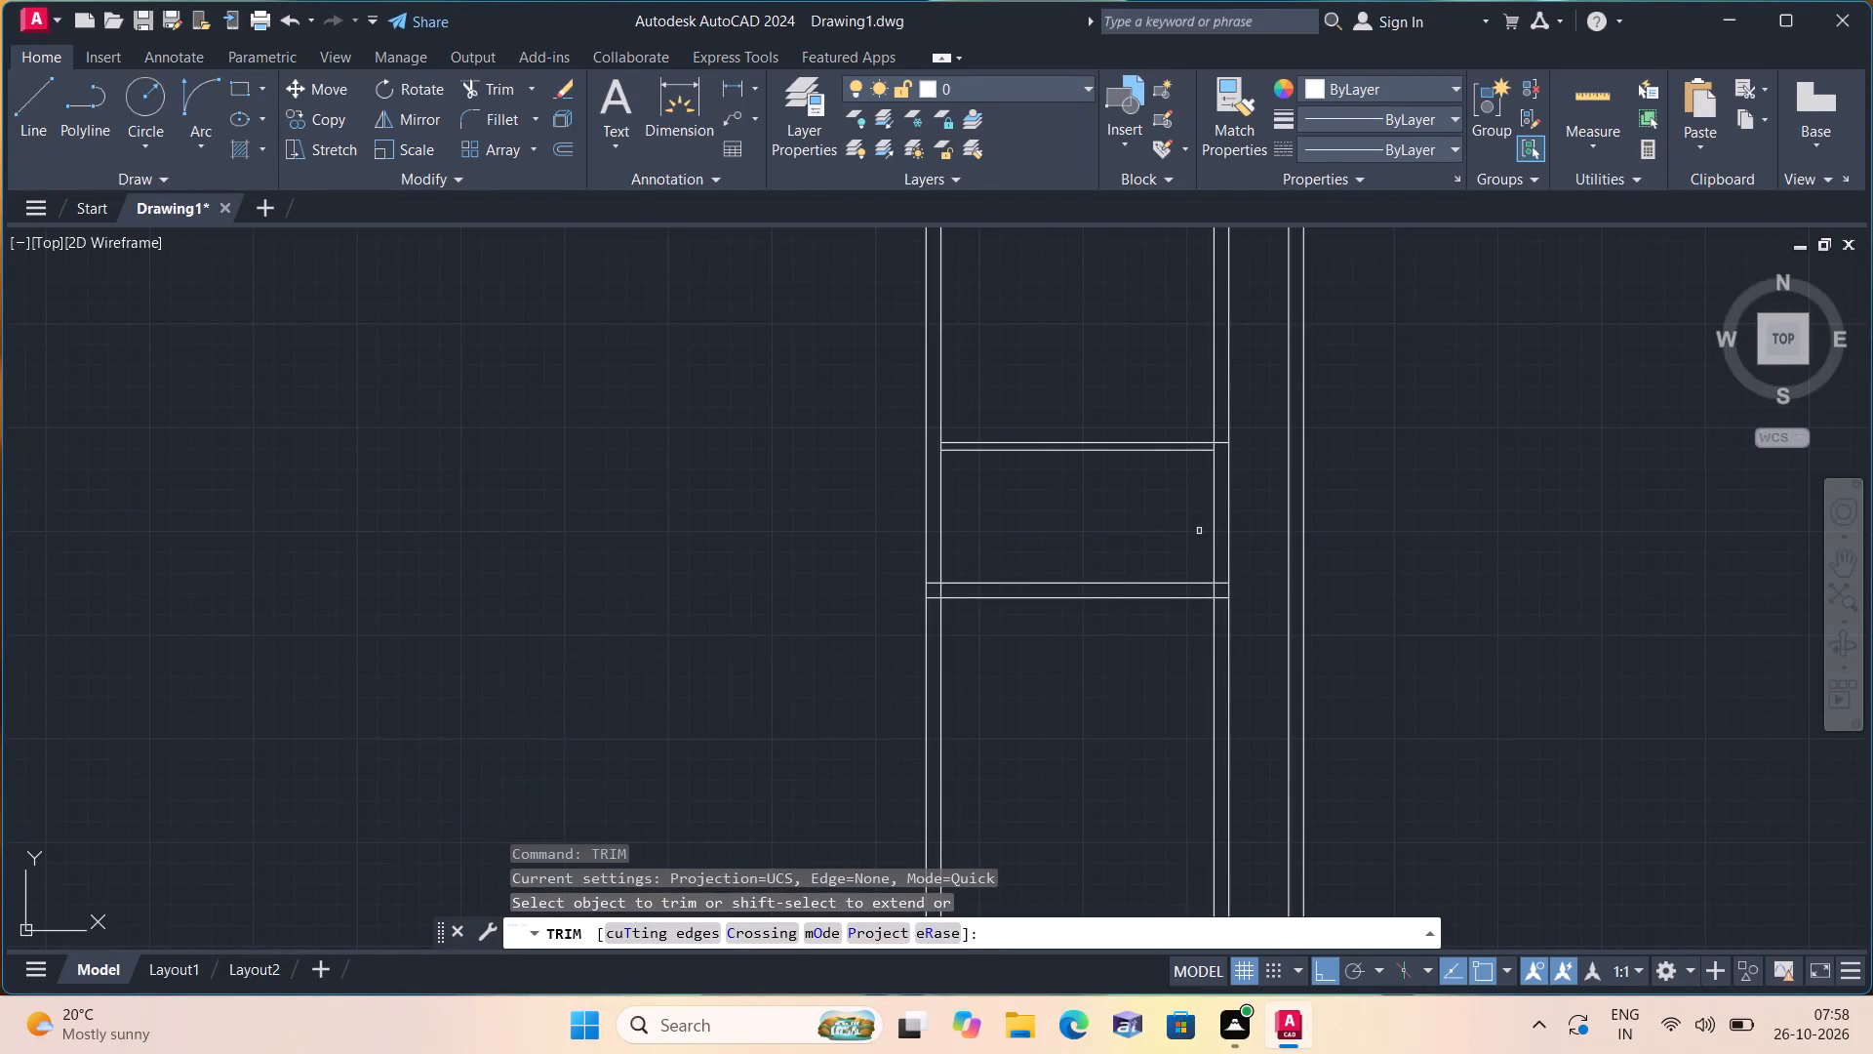
drag(1258, 648, 801, 697)
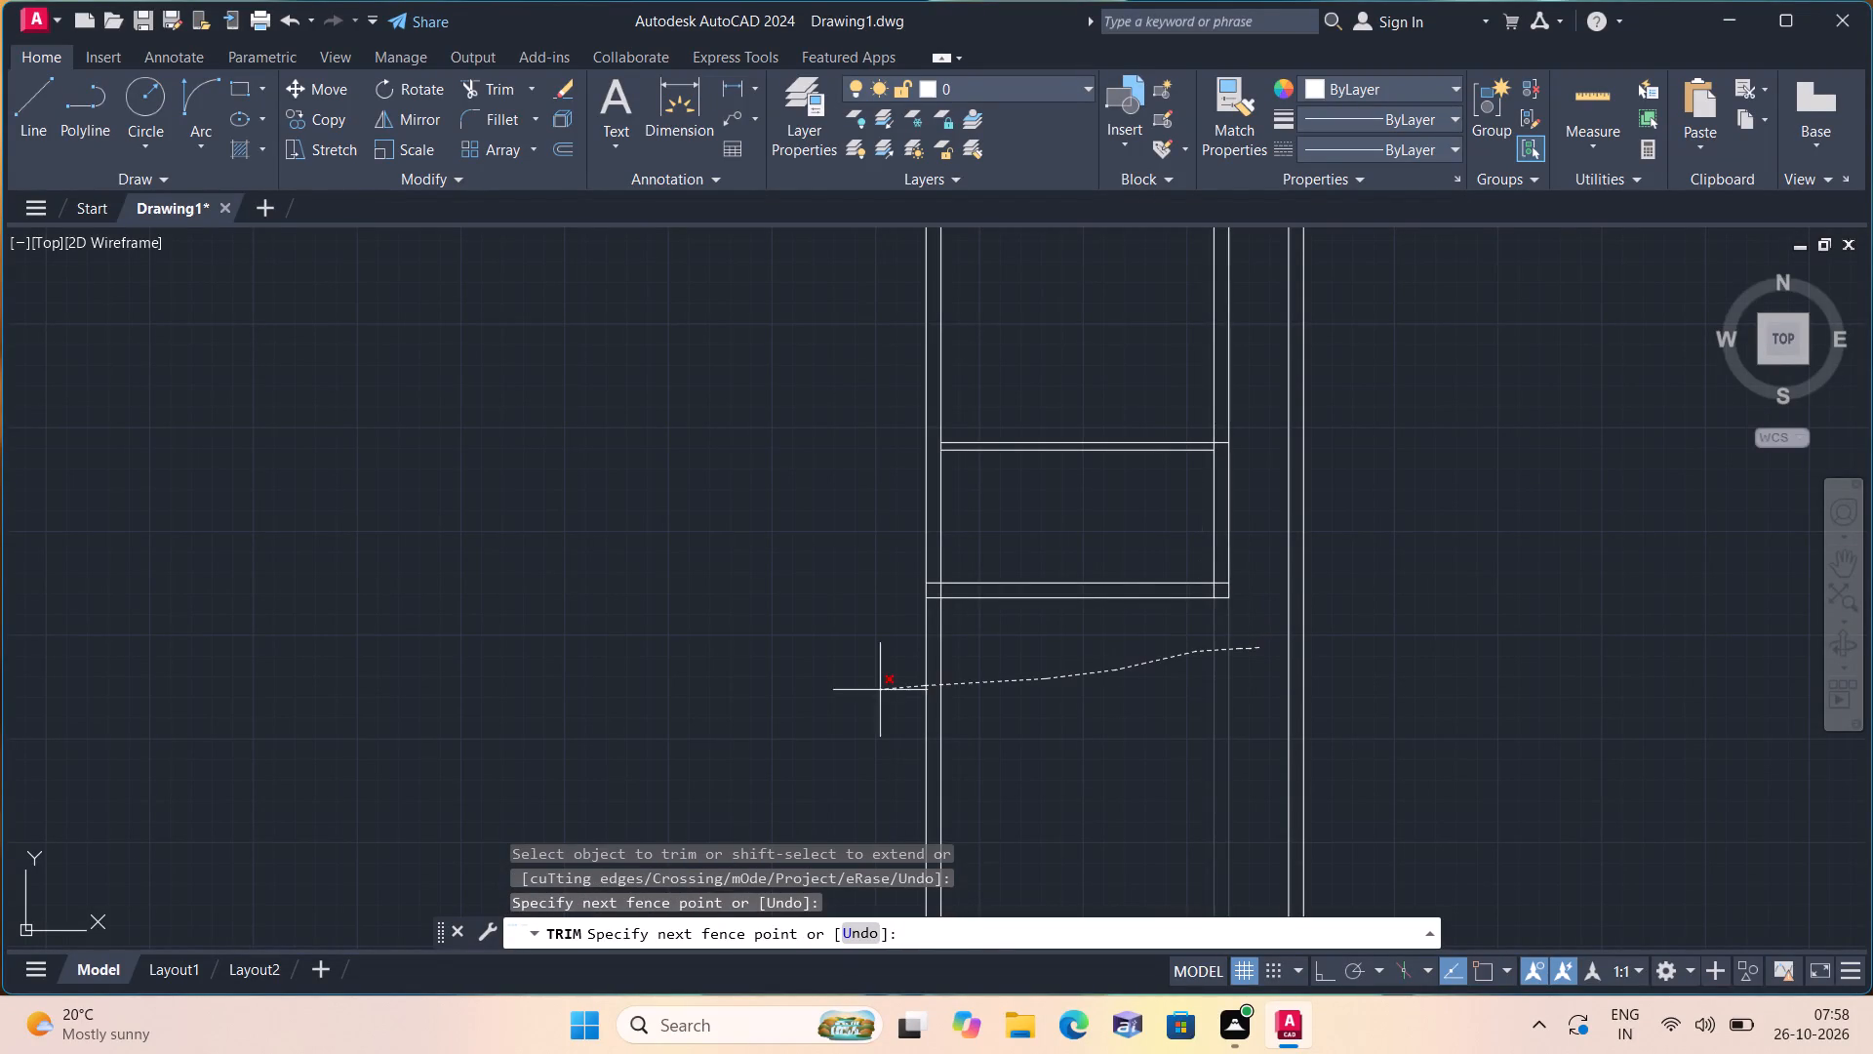
drag(801, 697, 785, 697)
Trim the bottom wall's inner line where it crosses the left and right wall thicknesses at both corners.
scroll(870, 577, up, 2)
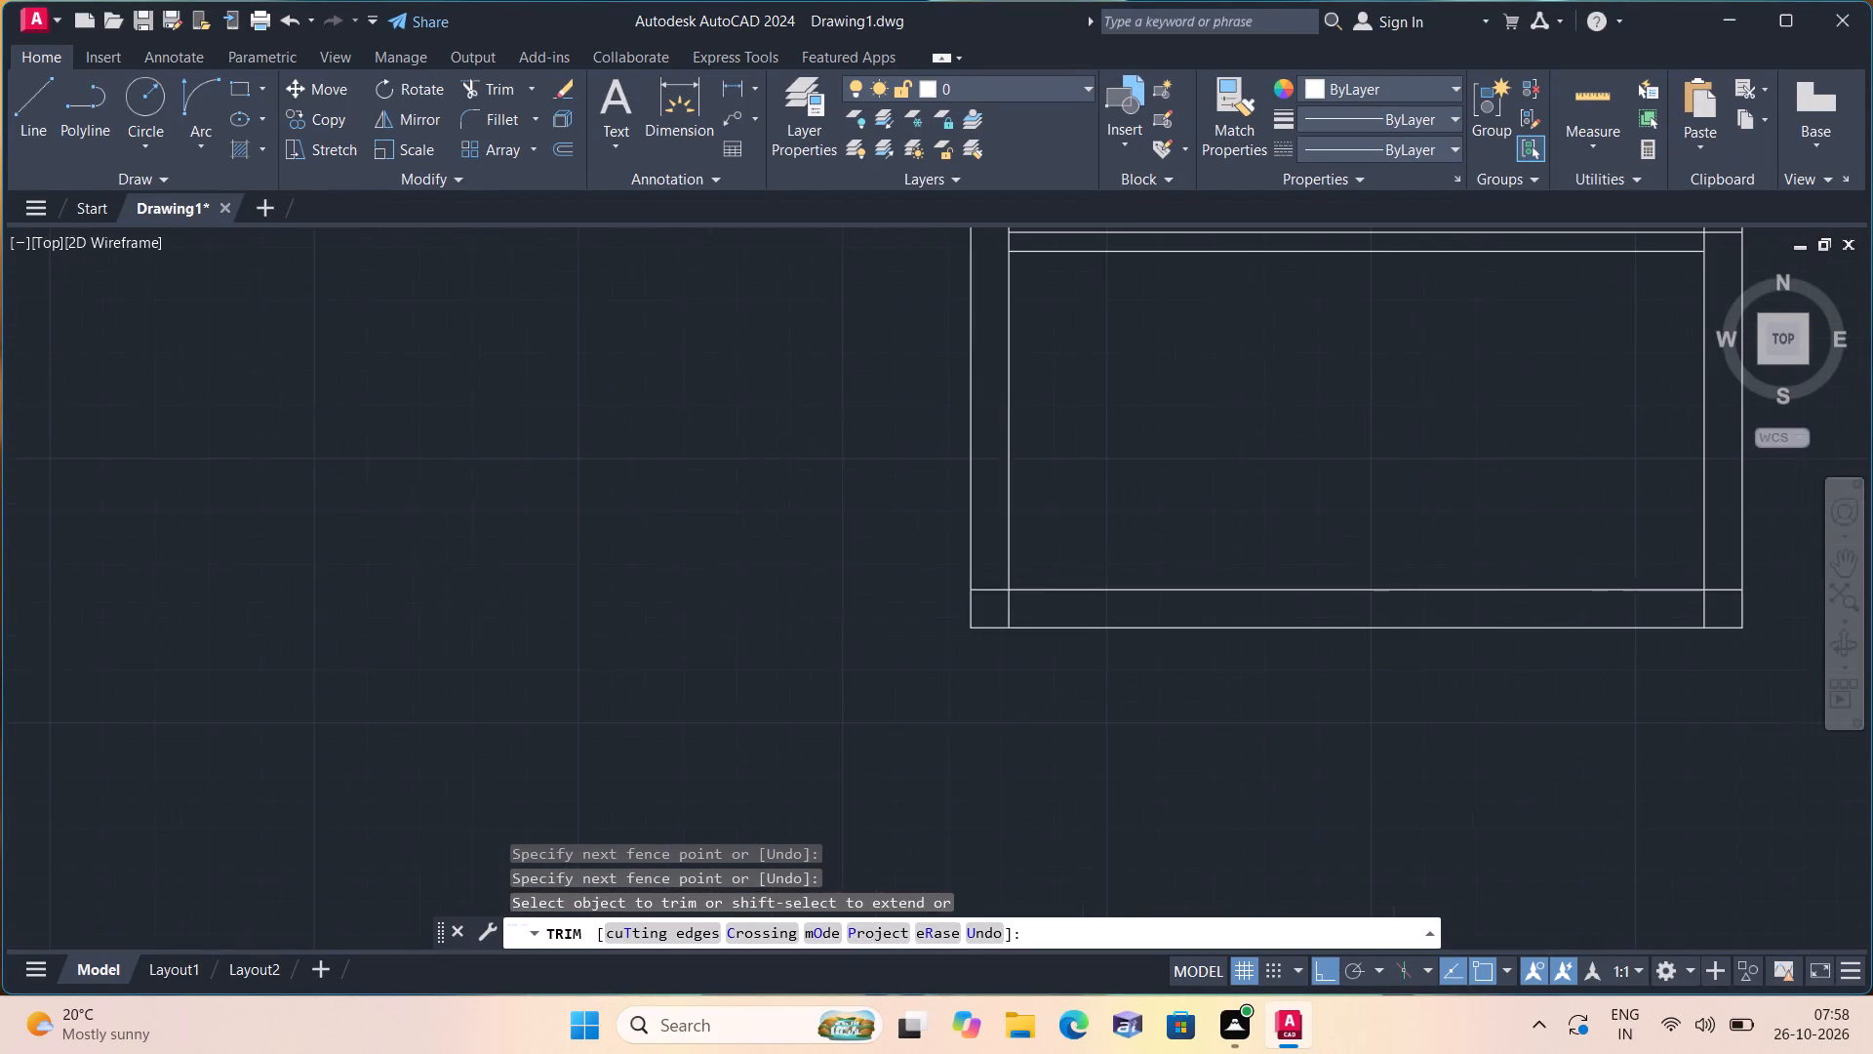
click(989, 587)
scroll(961, 581, down, 1)
middle_drag(955, 581, 944, 591)
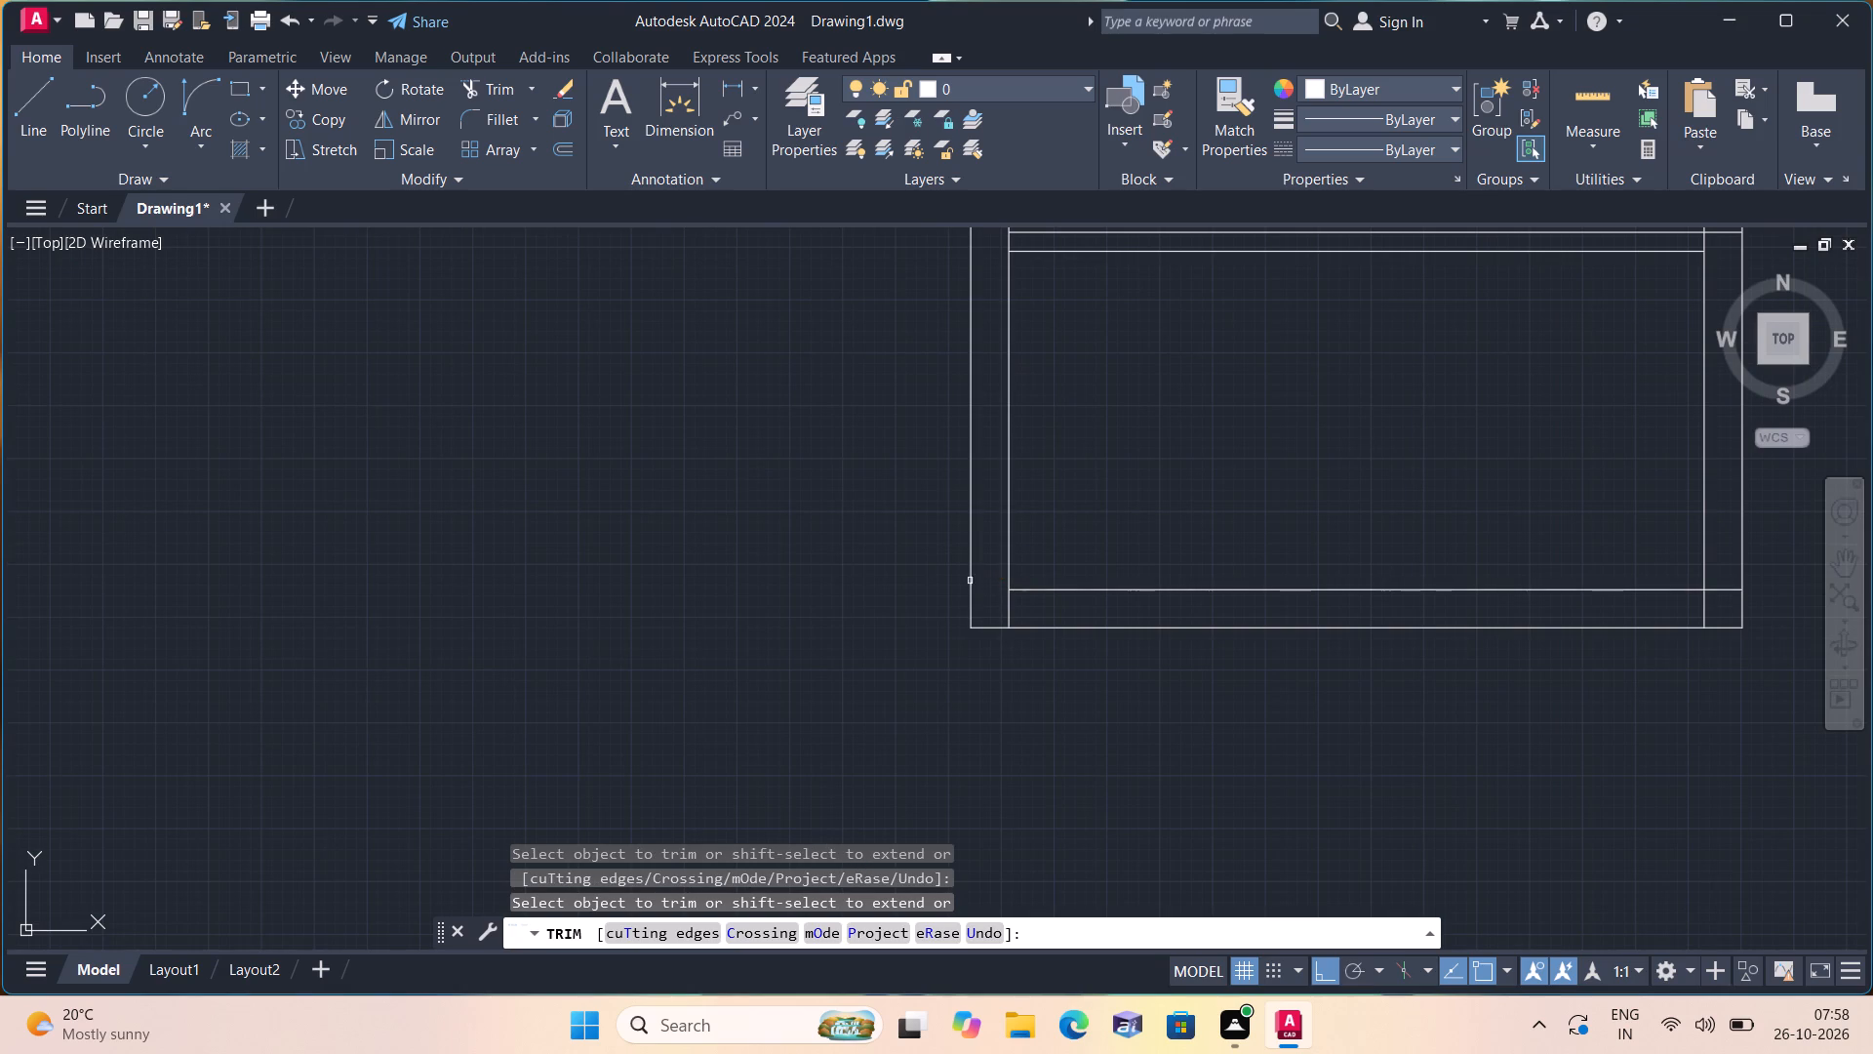
middle_drag(944, 591, 873, 647)
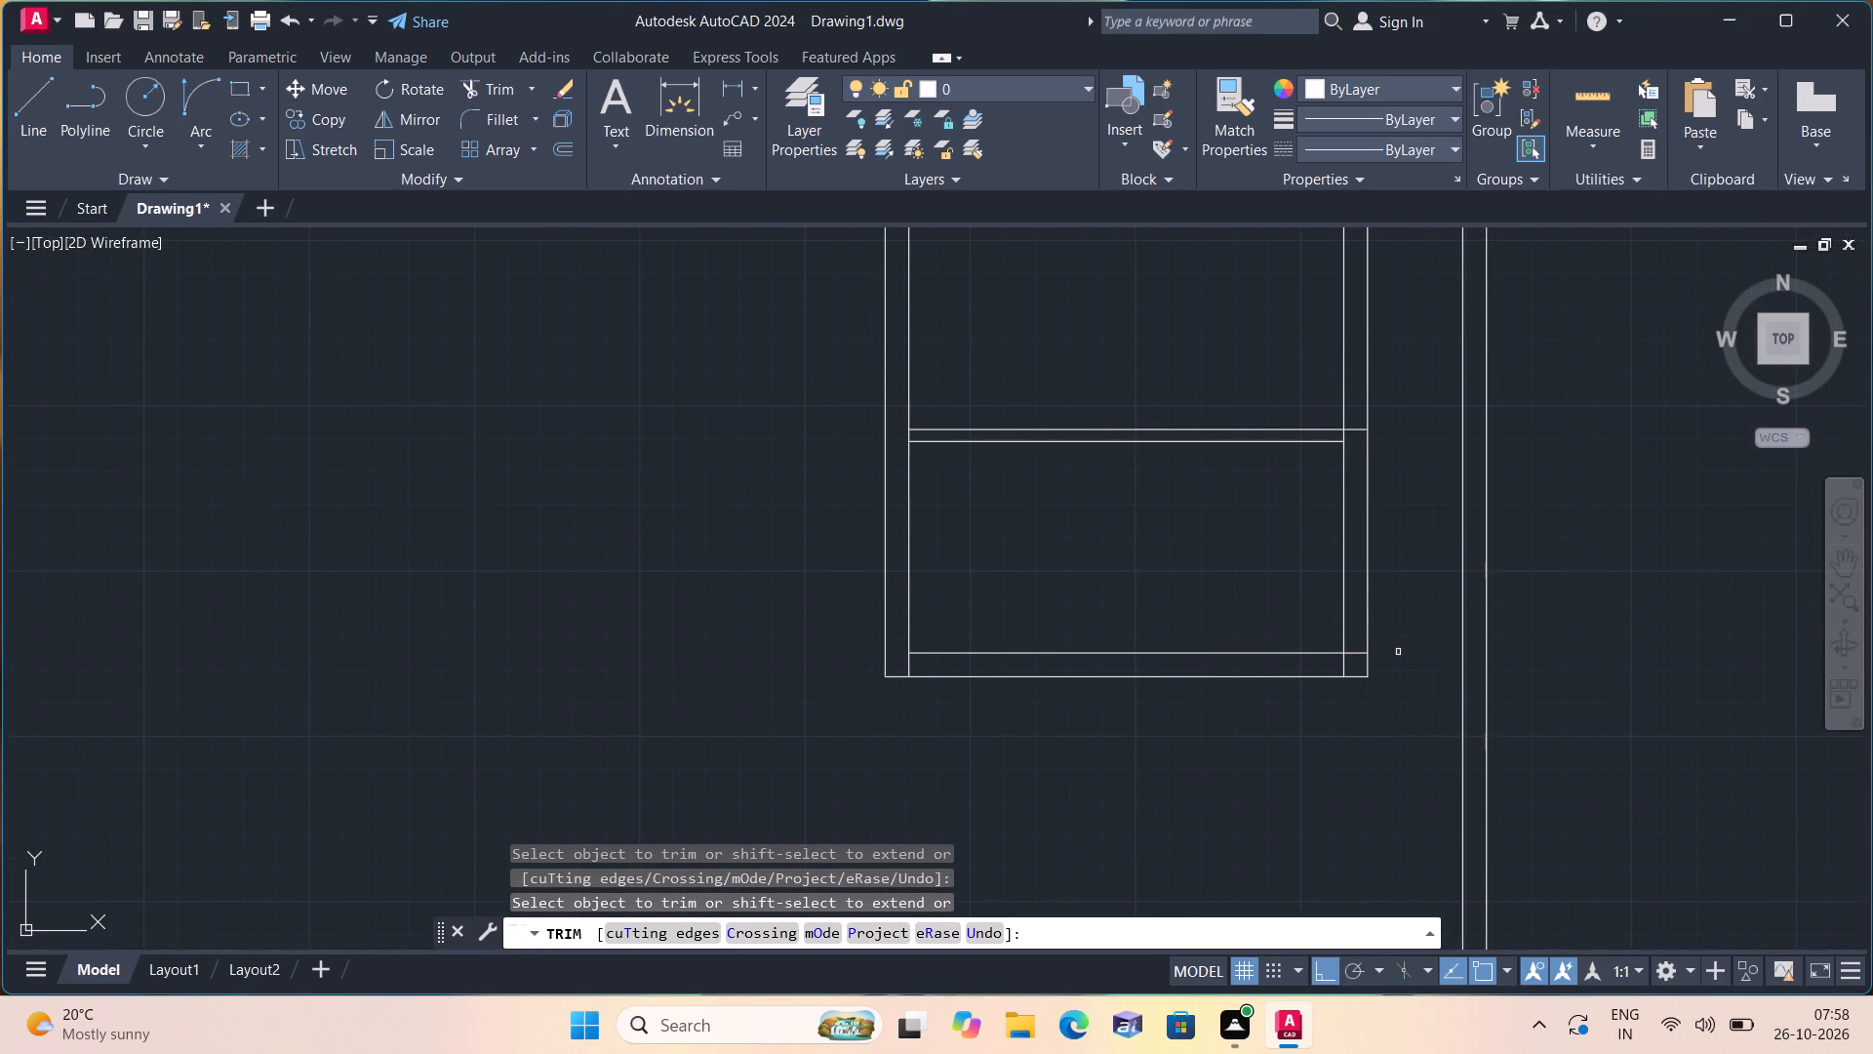
scroll(1398, 652, up, 1)
click(1340, 652)
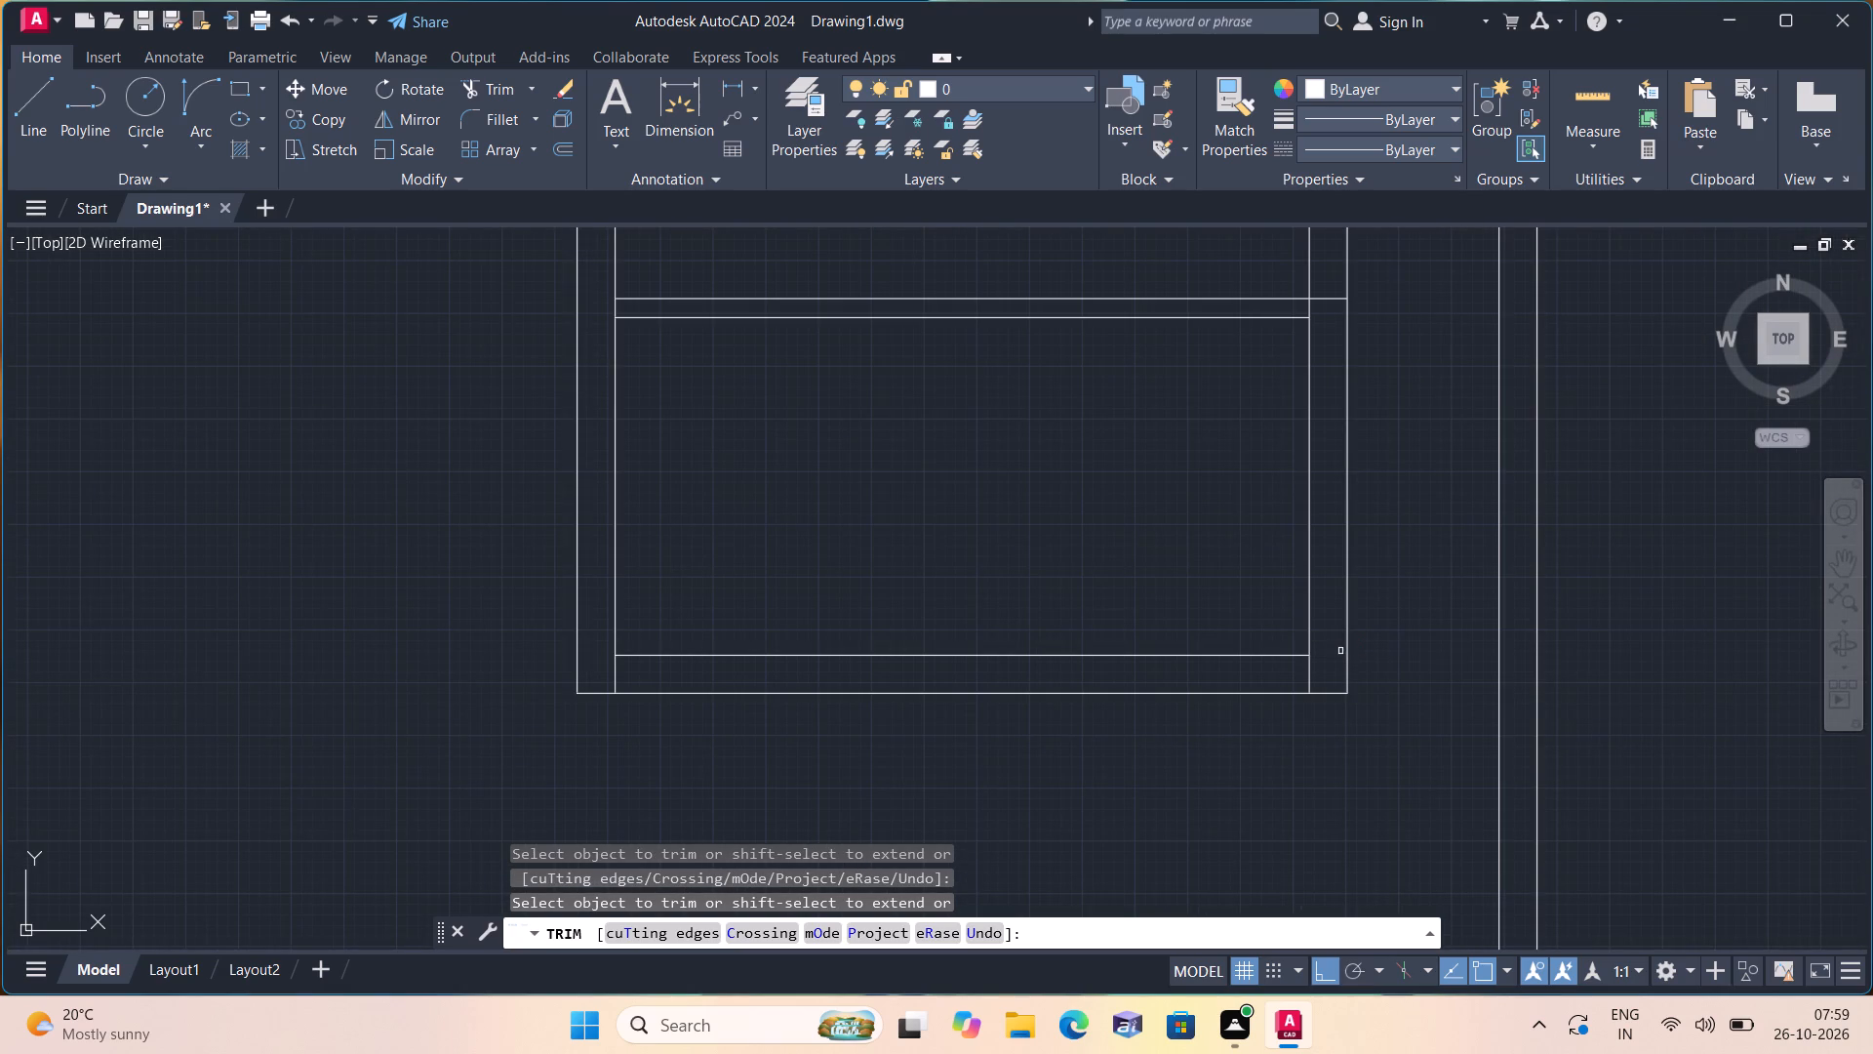
Trim the stub of the second partition's upper line that crosses the right wall's thickness.
scroll(1342, 621, down, 2)
scroll(1308, 509, up, 2)
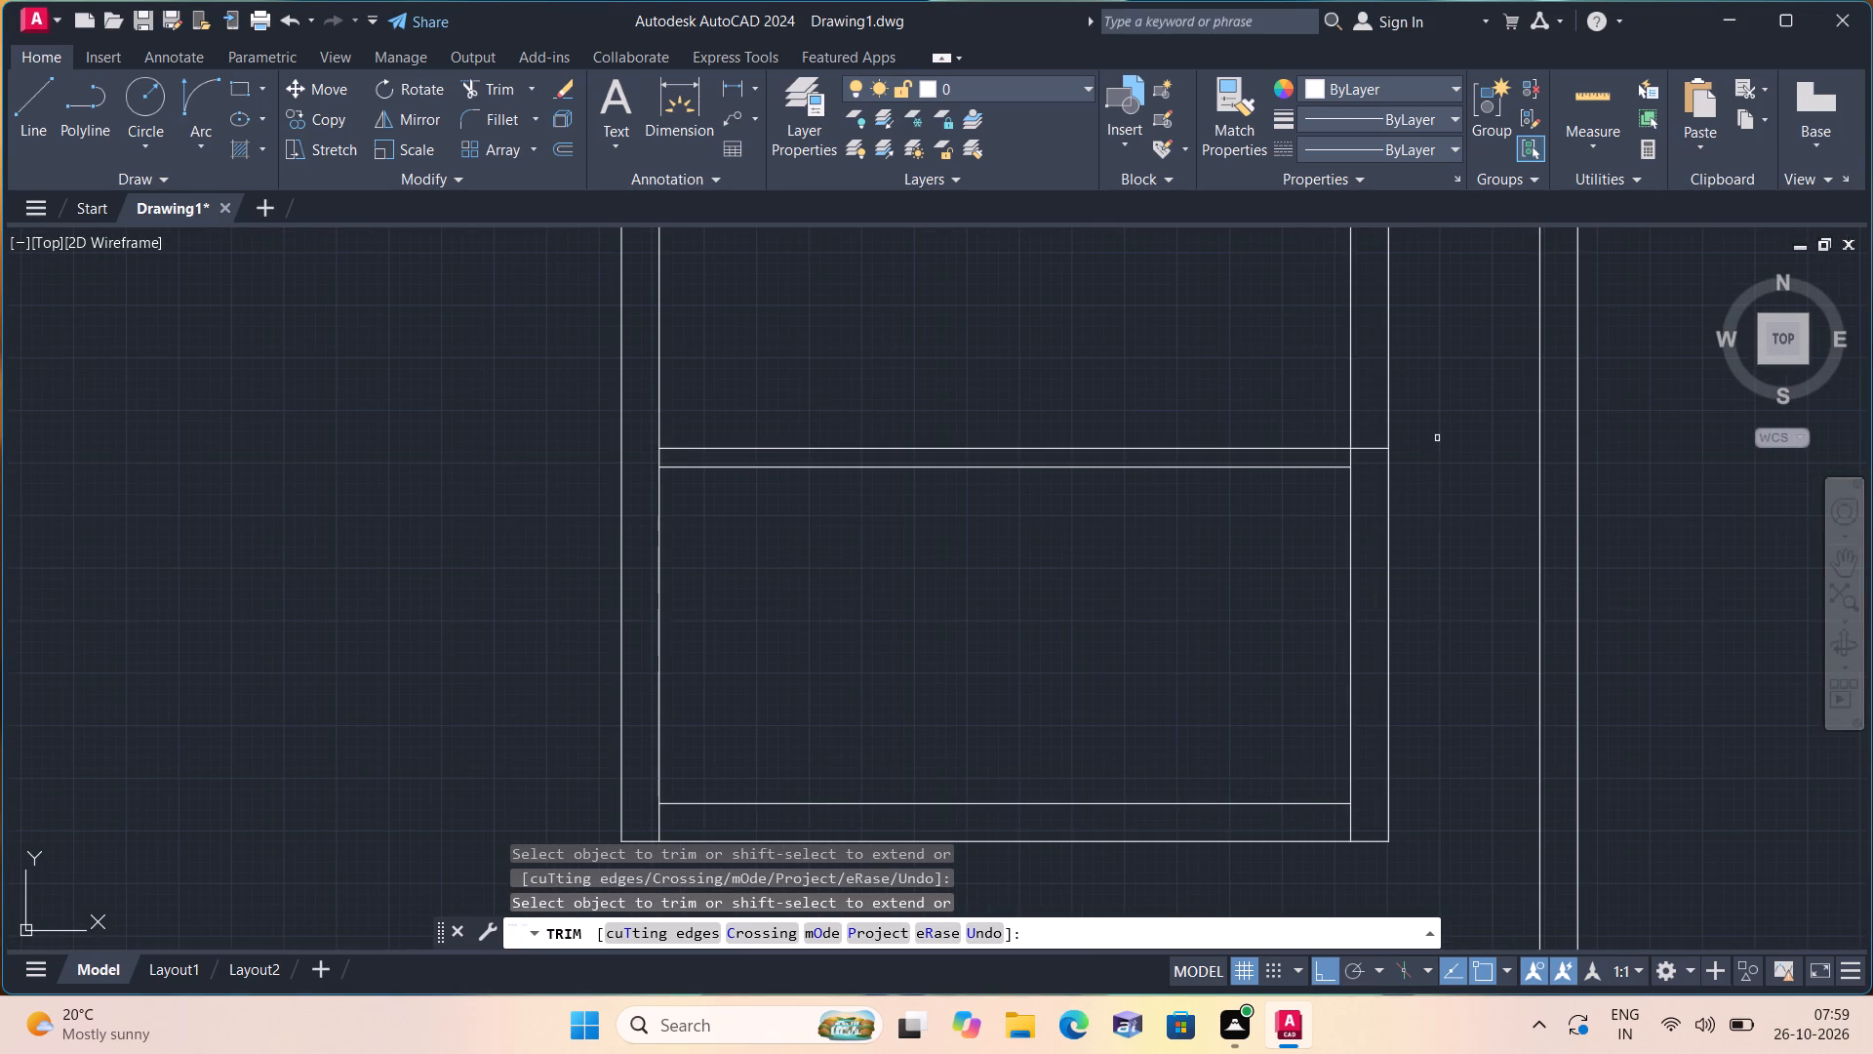
click(1375, 443)
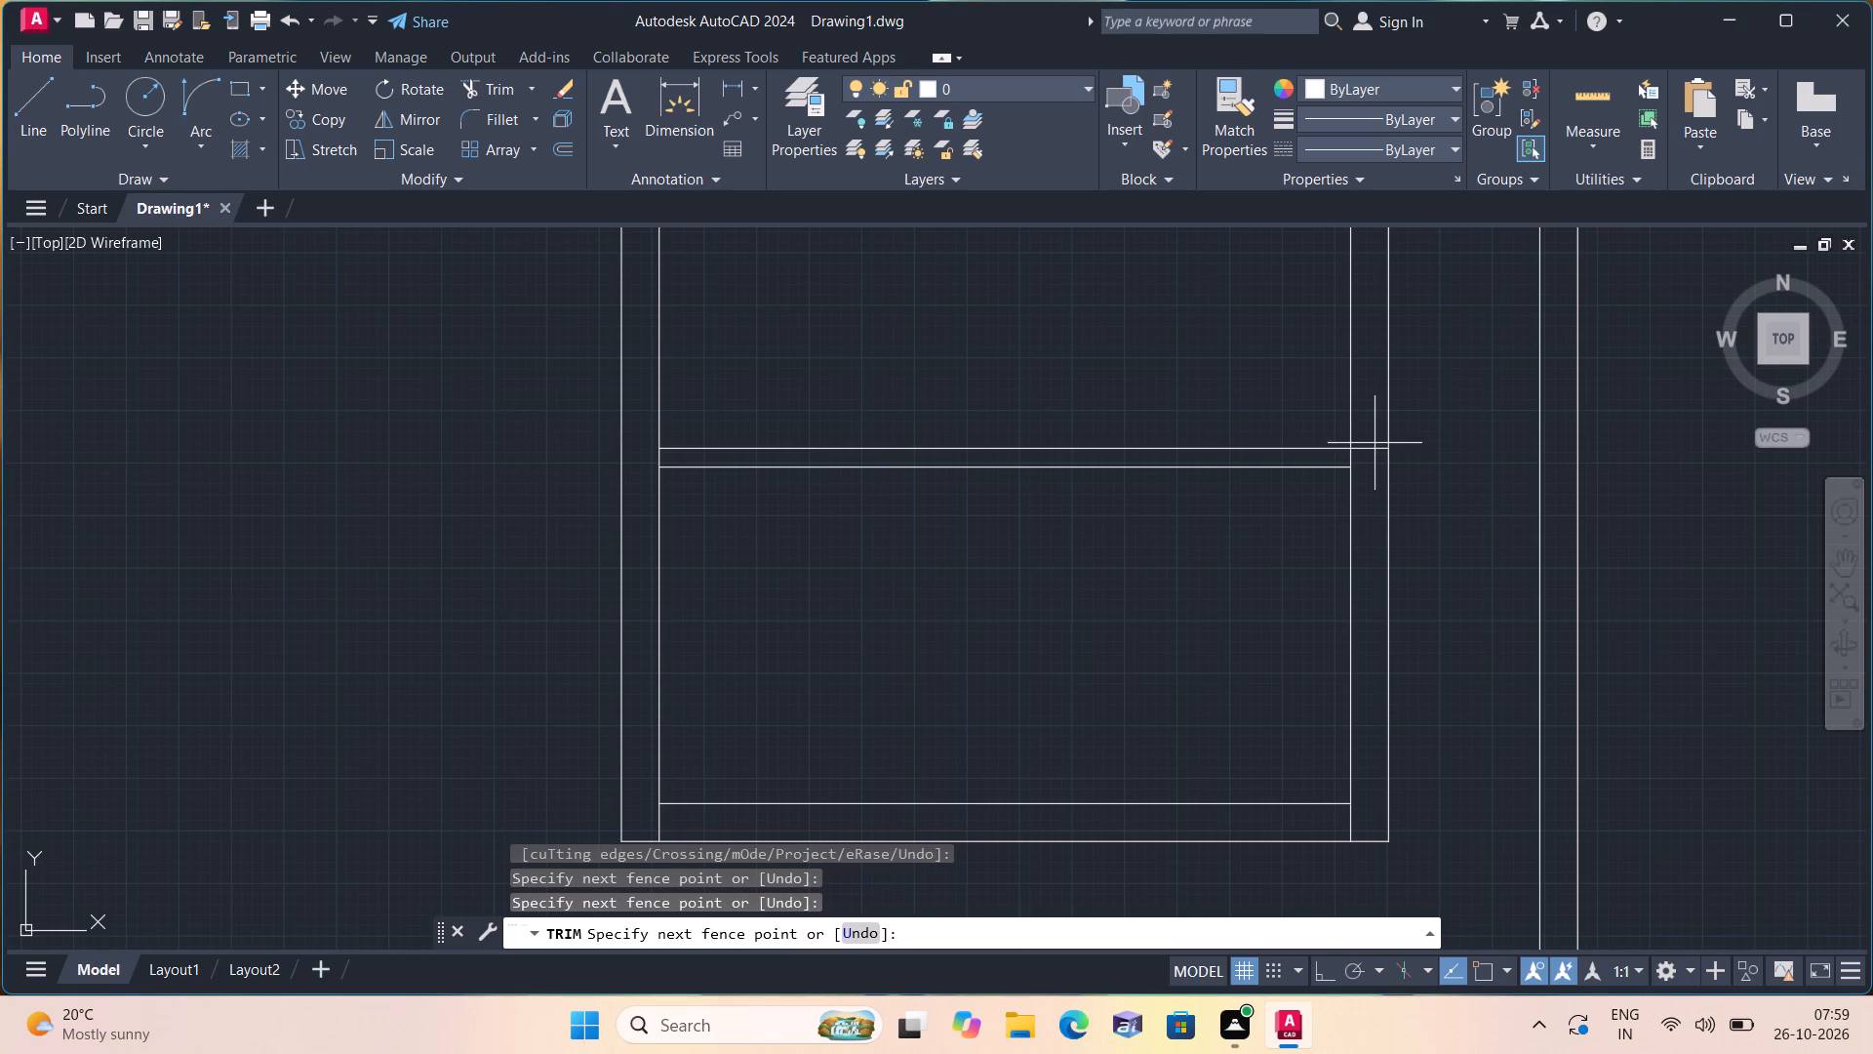
click(1375, 465)
Trim the left wall's inner line between the two lines of the second partition to open the junction.
scroll(1375, 465, down, 1)
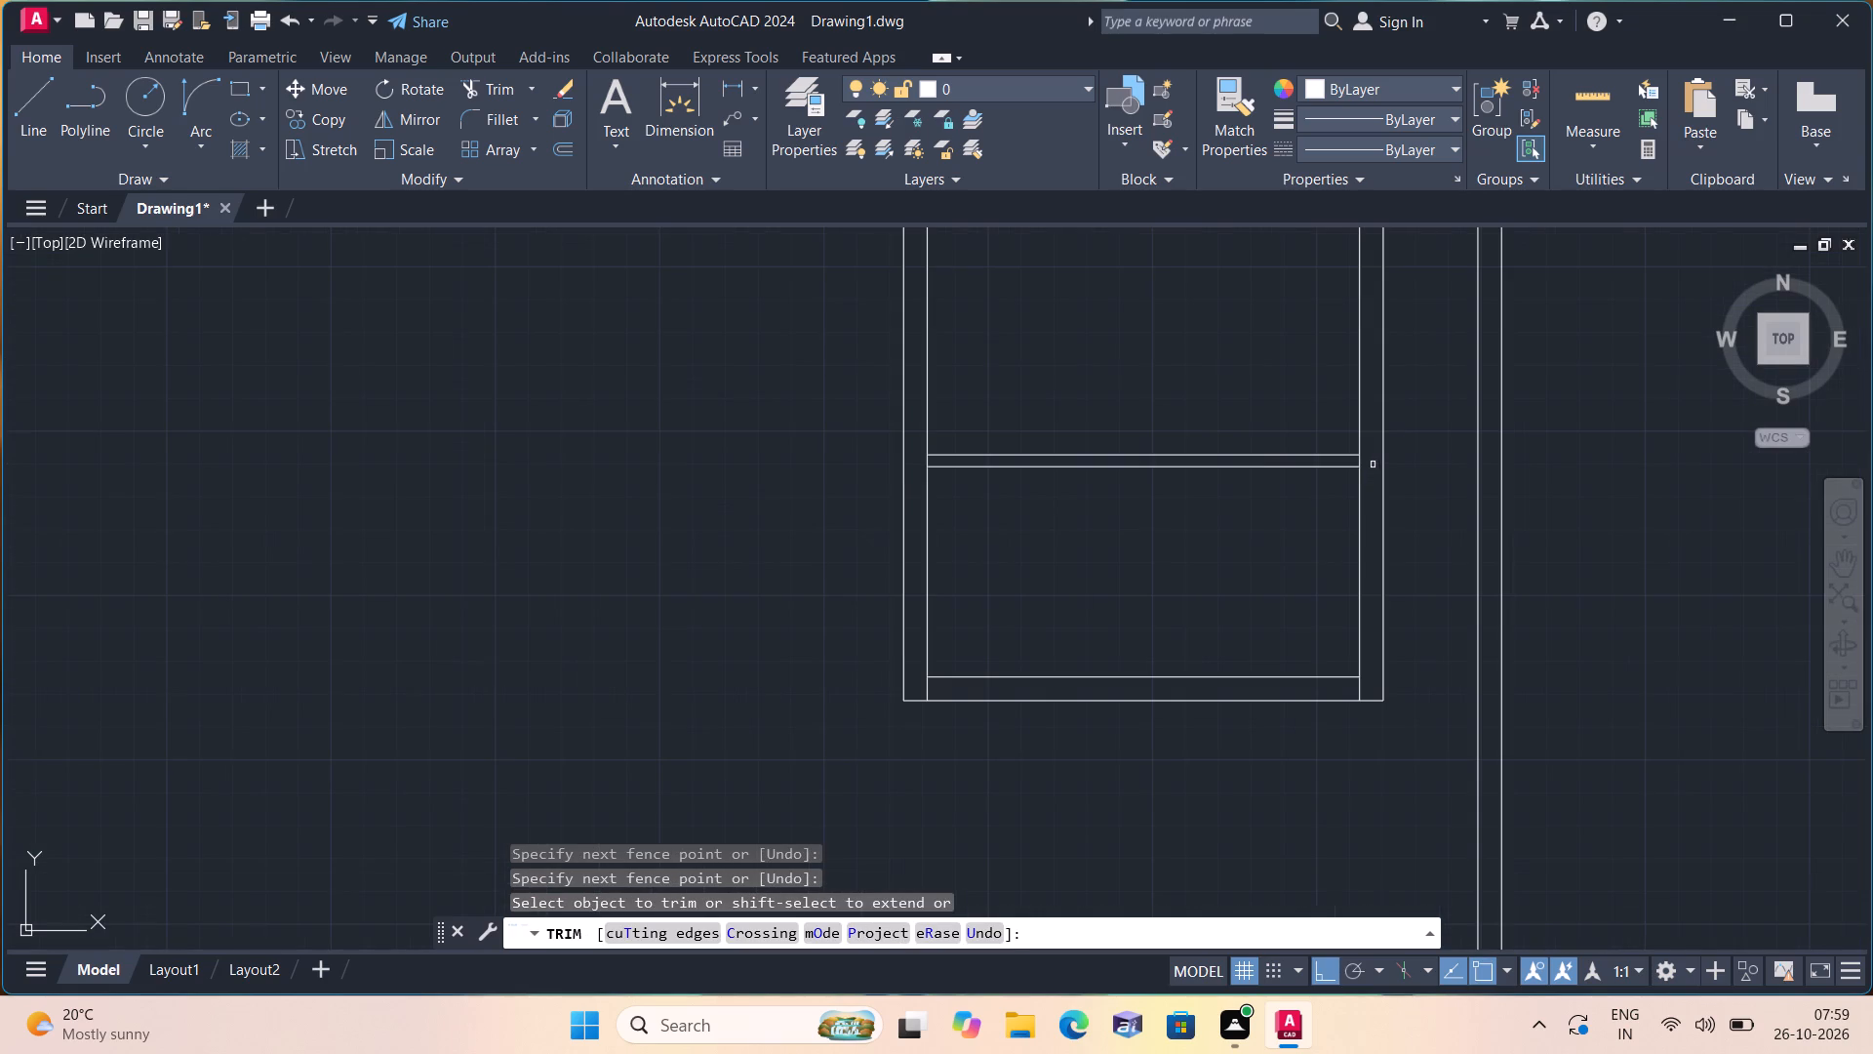
scroll(955, 494, up, 3)
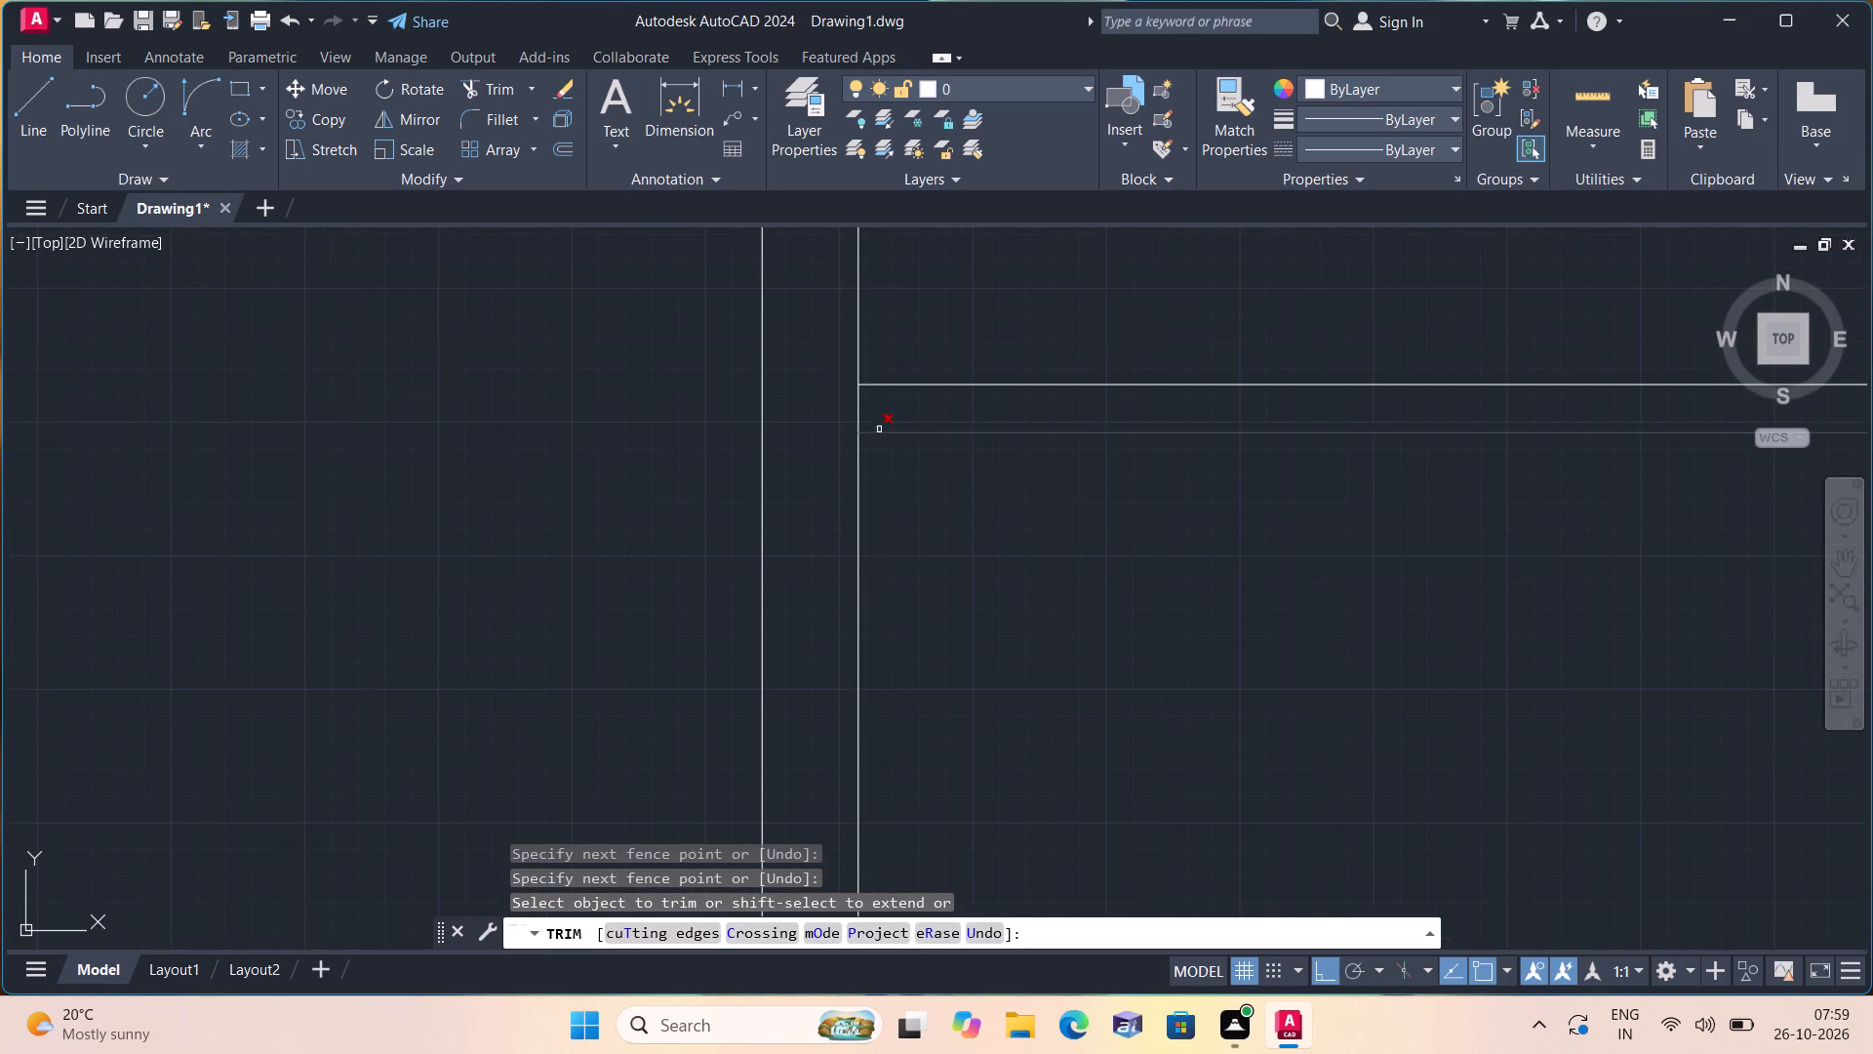
click(857, 408)
scroll(857, 408, down, 3)
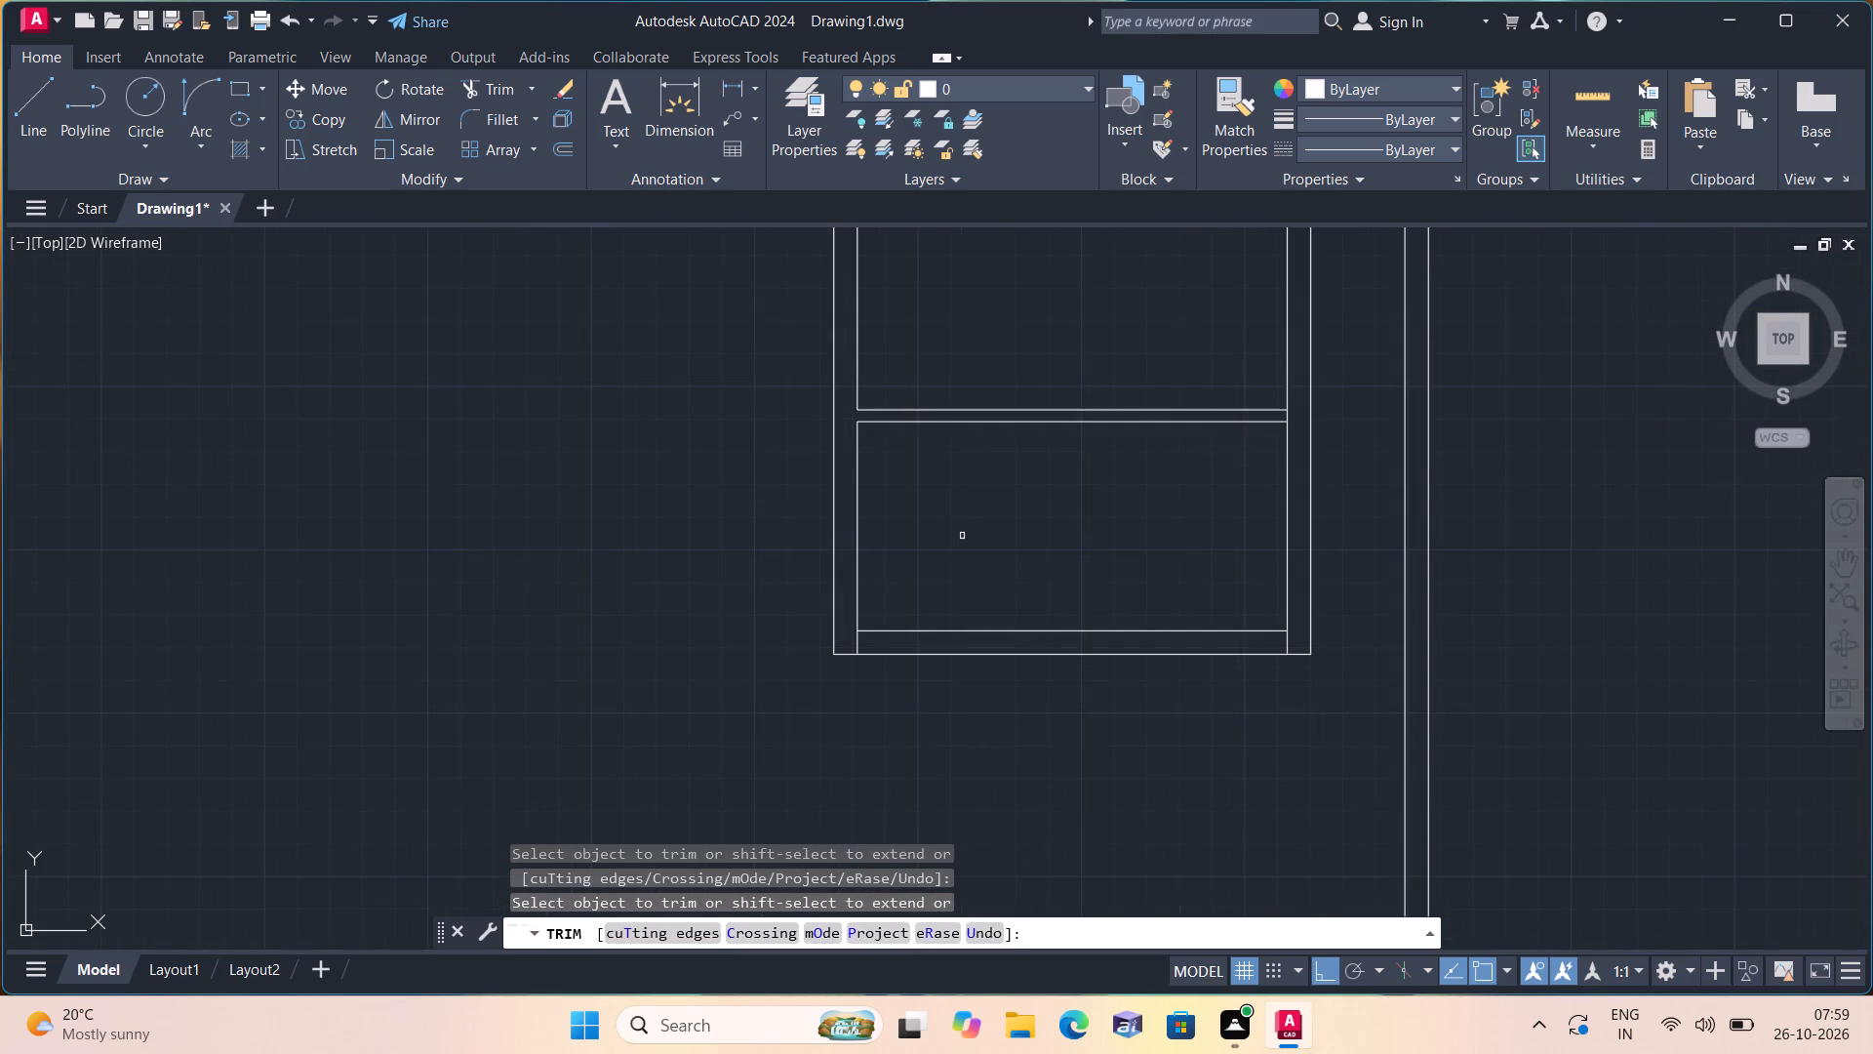
middle_drag(961, 549, 972, 675)
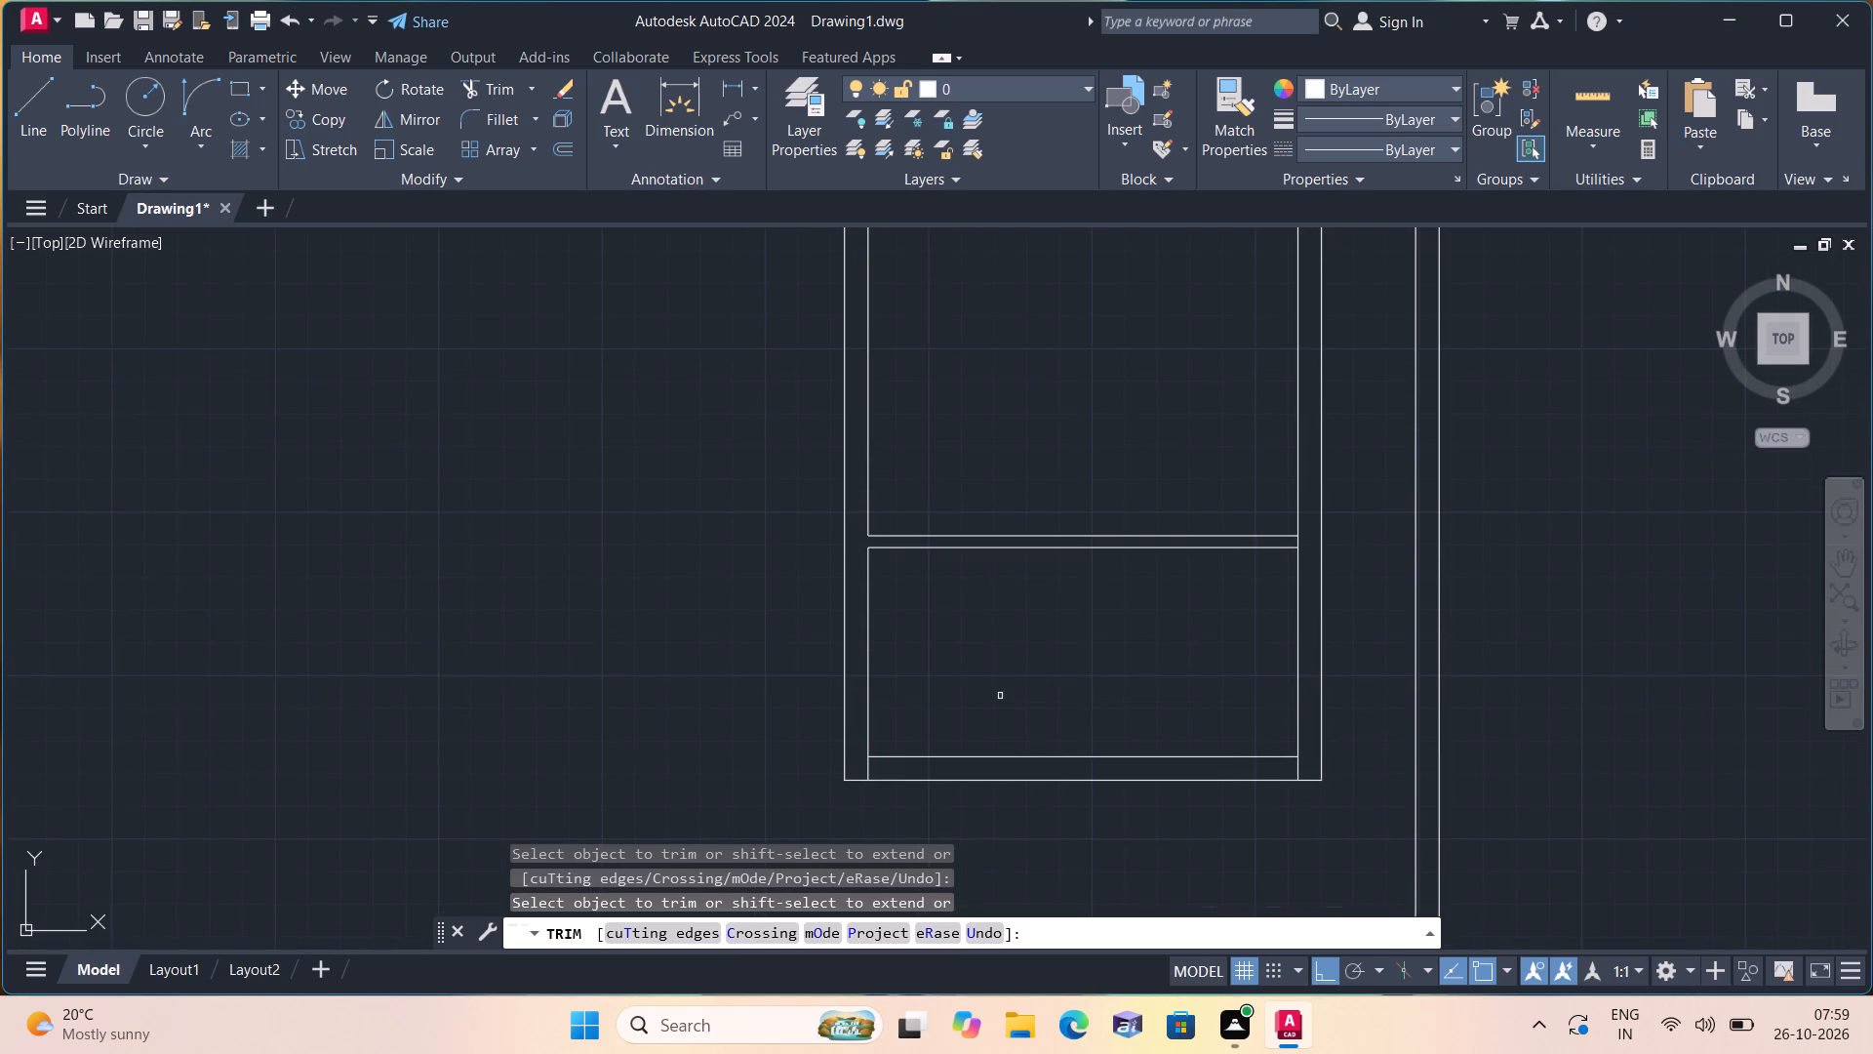
scroll(1035, 595, down, 1)
scroll(1018, 517, down, 1)
middle_drag(1017, 517, 991, 653)
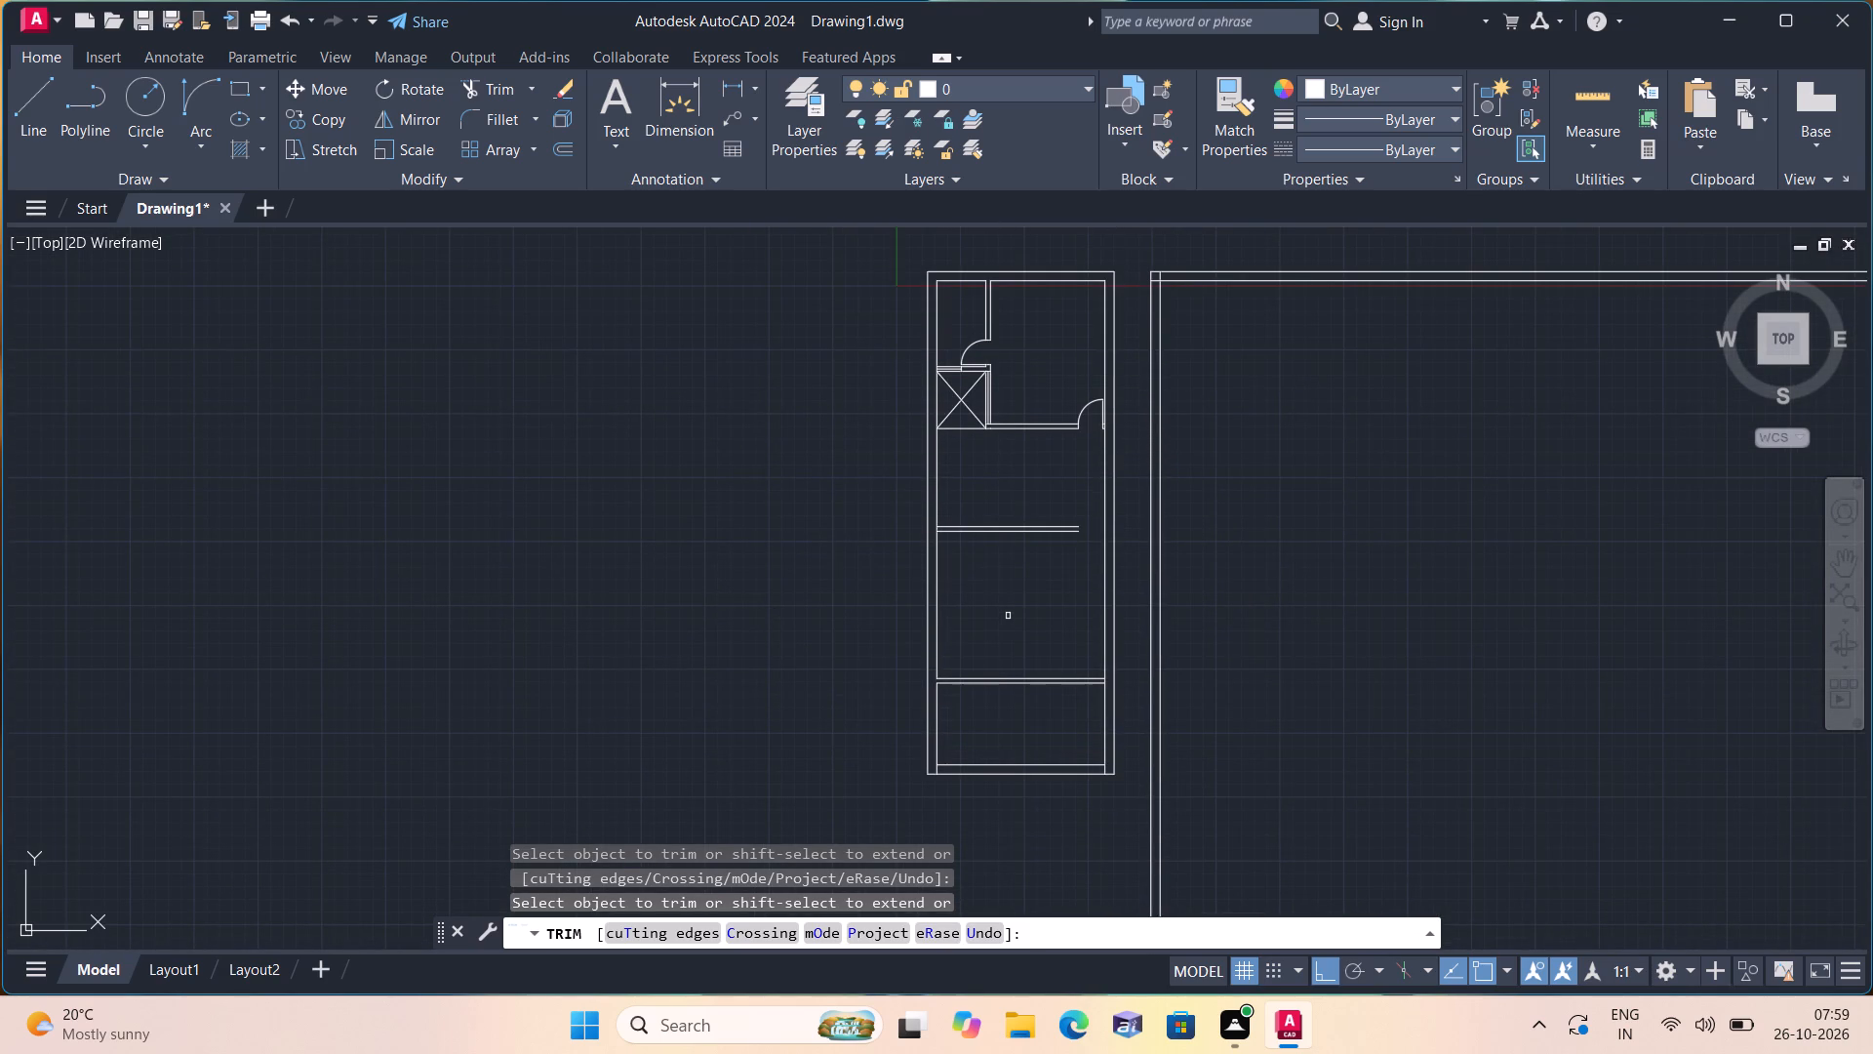
key(space)
Draw a short line closing the free right end of the upper partition pair.
text(l)
key(space)
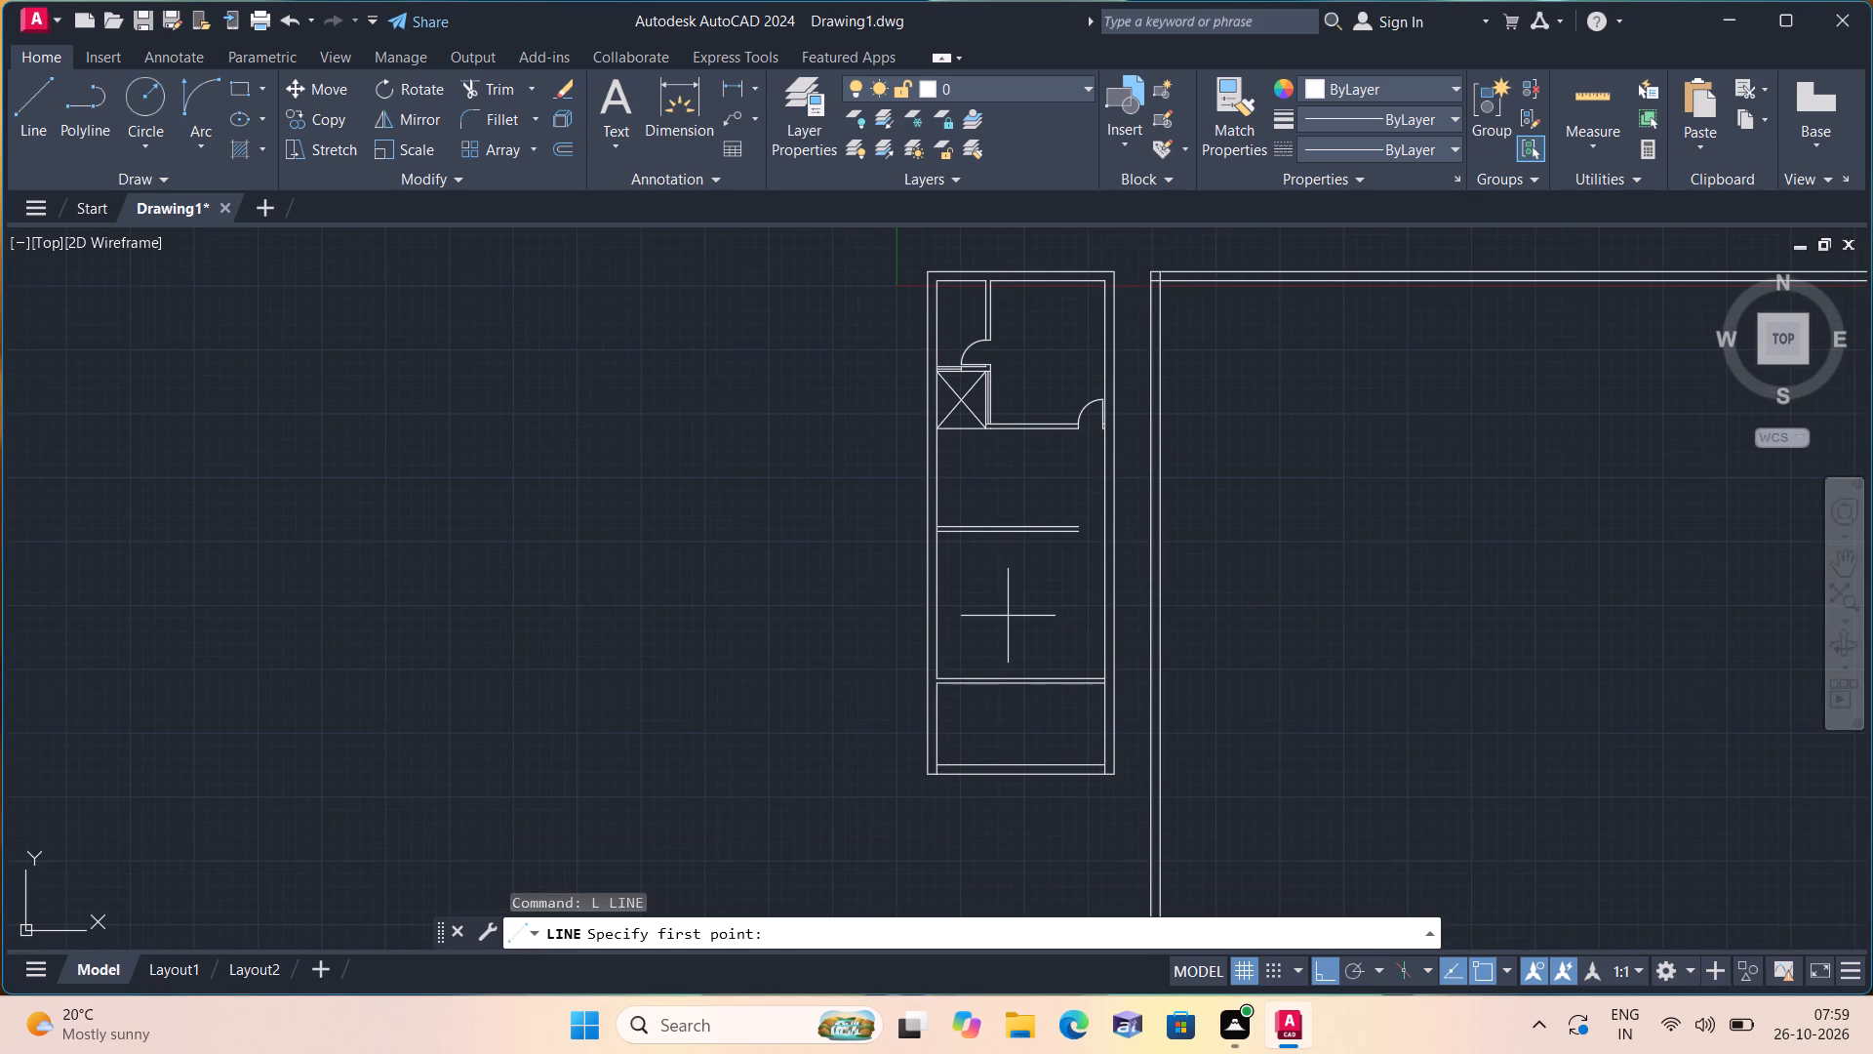
scroll(1027, 496, up, 2)
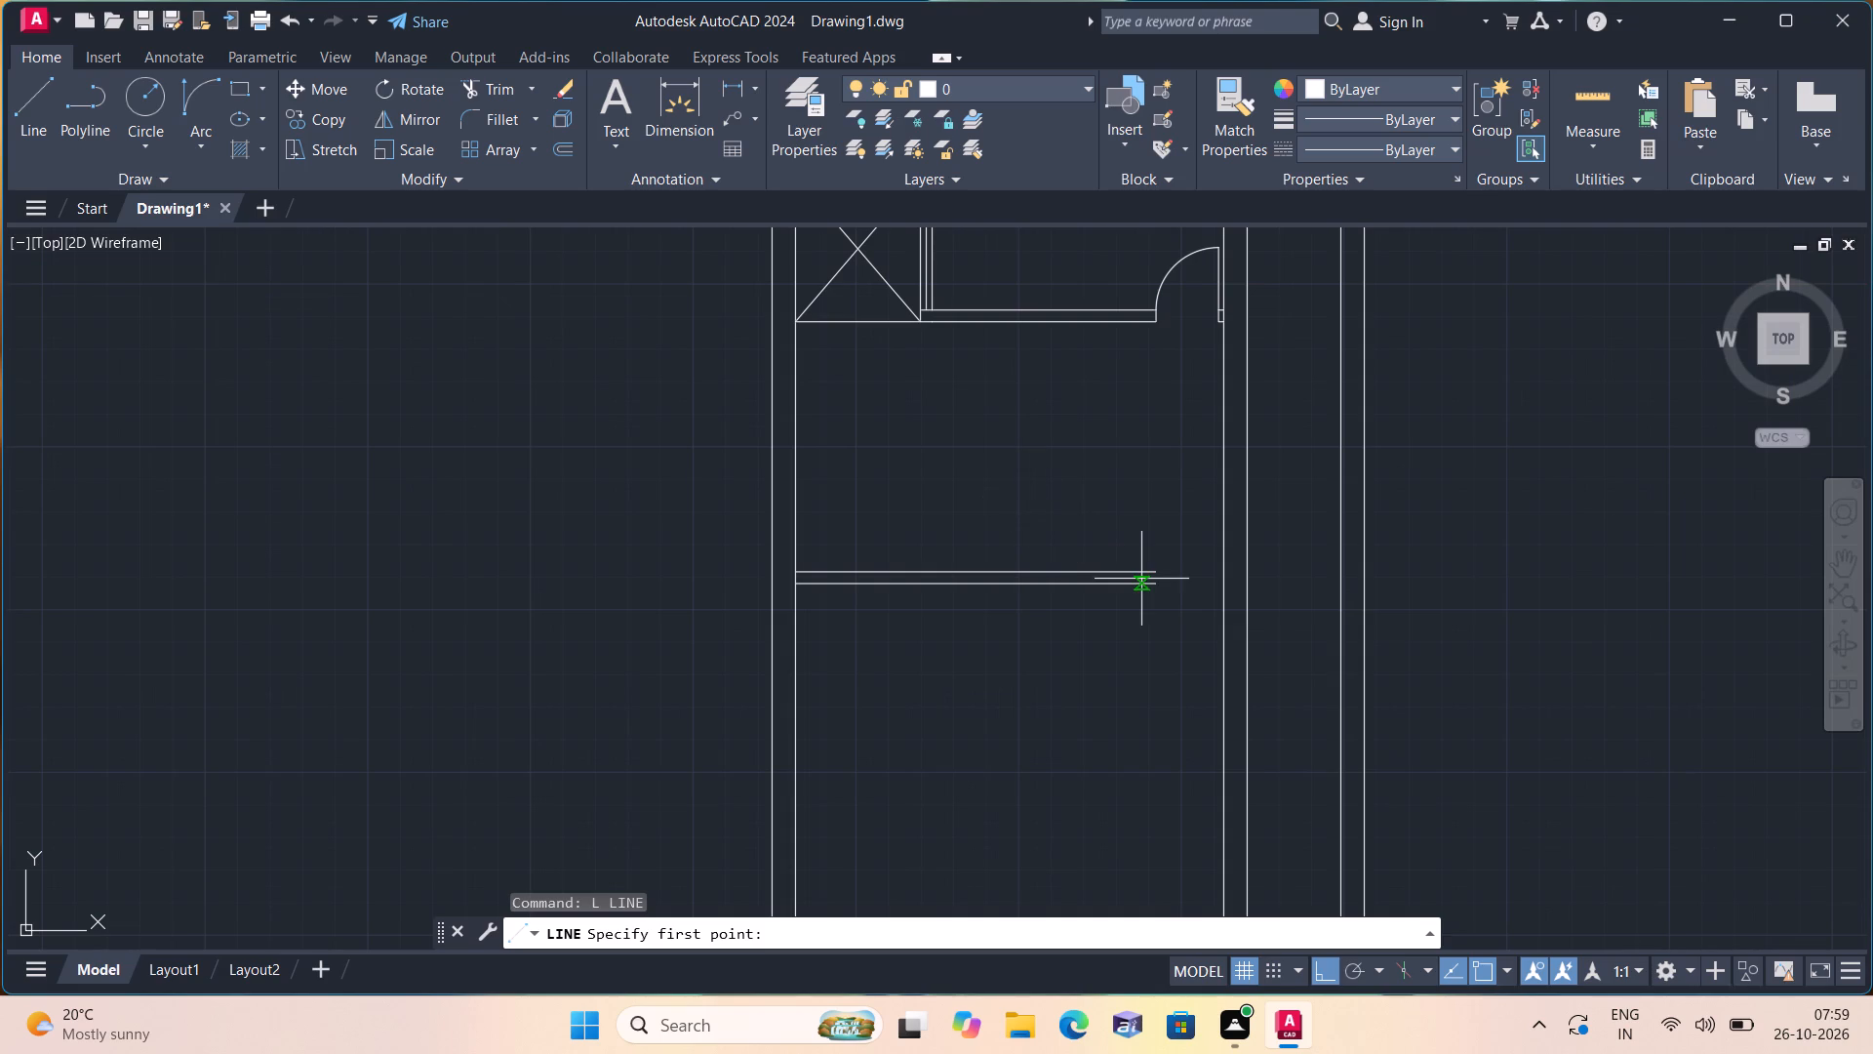
click(1163, 565)
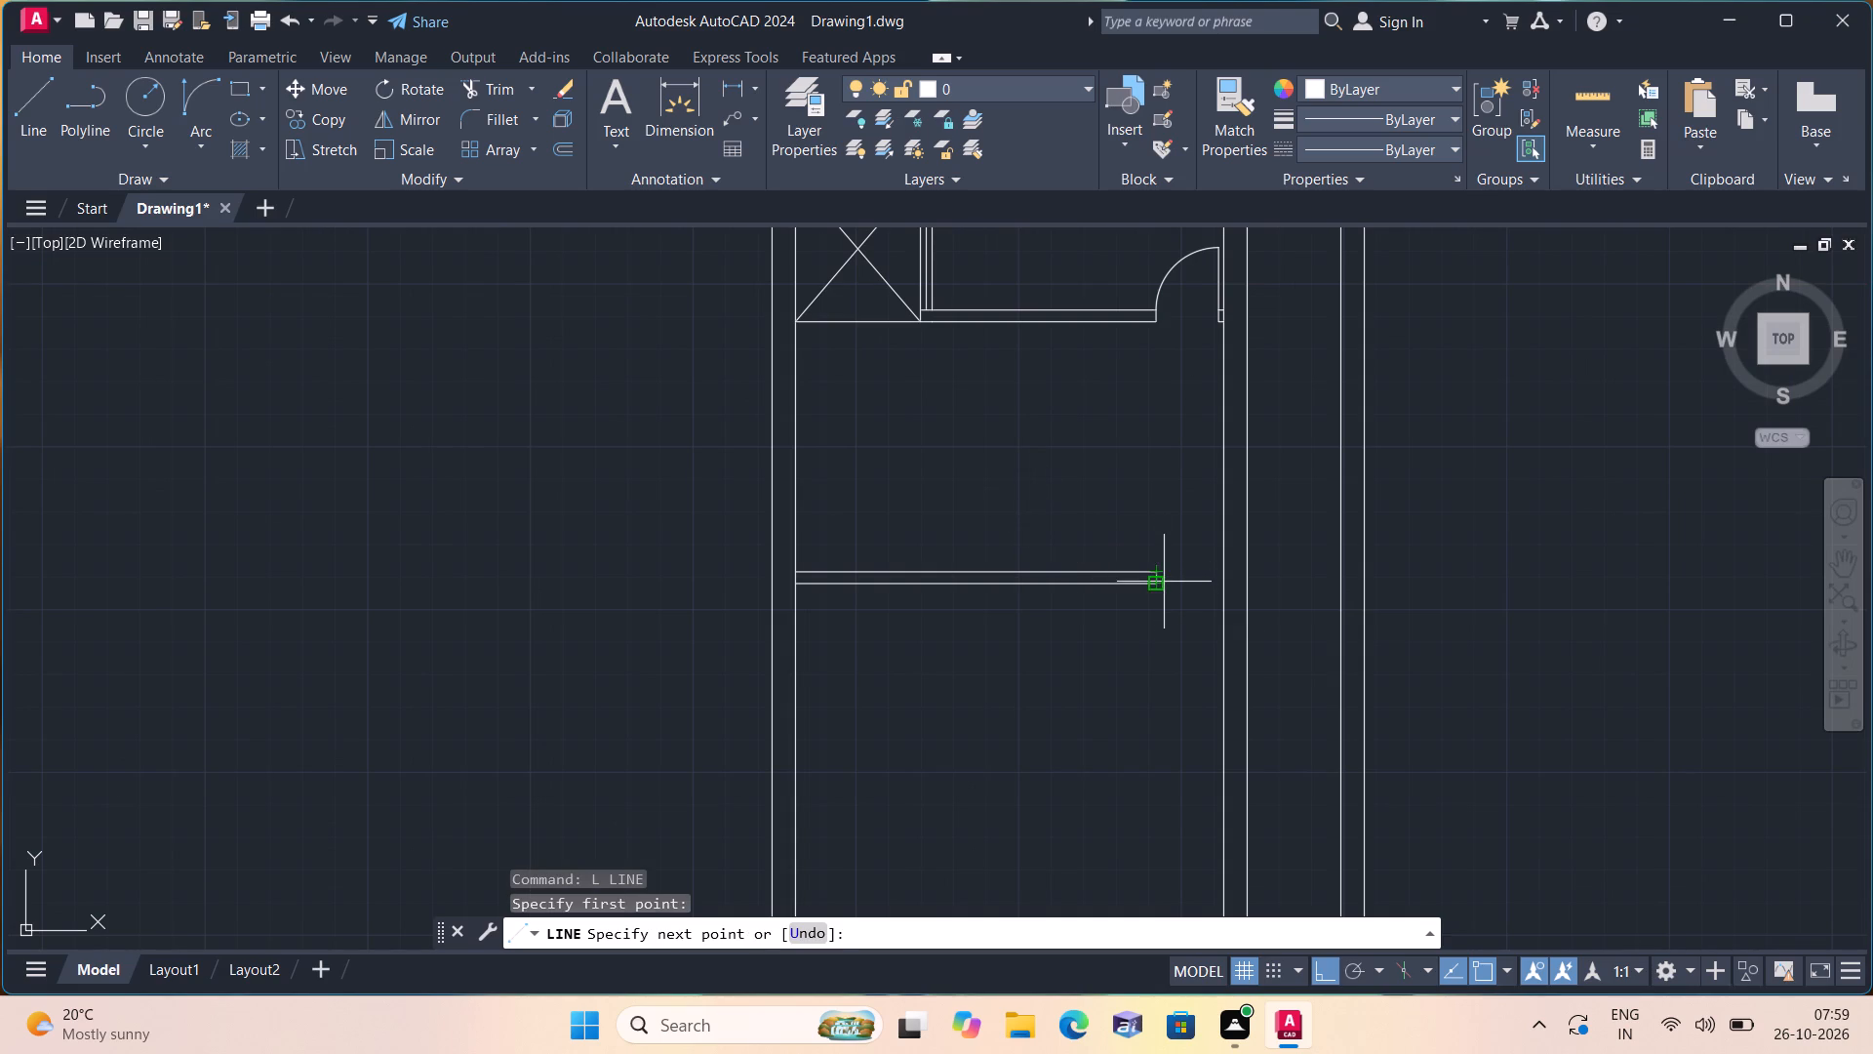
click(1162, 582)
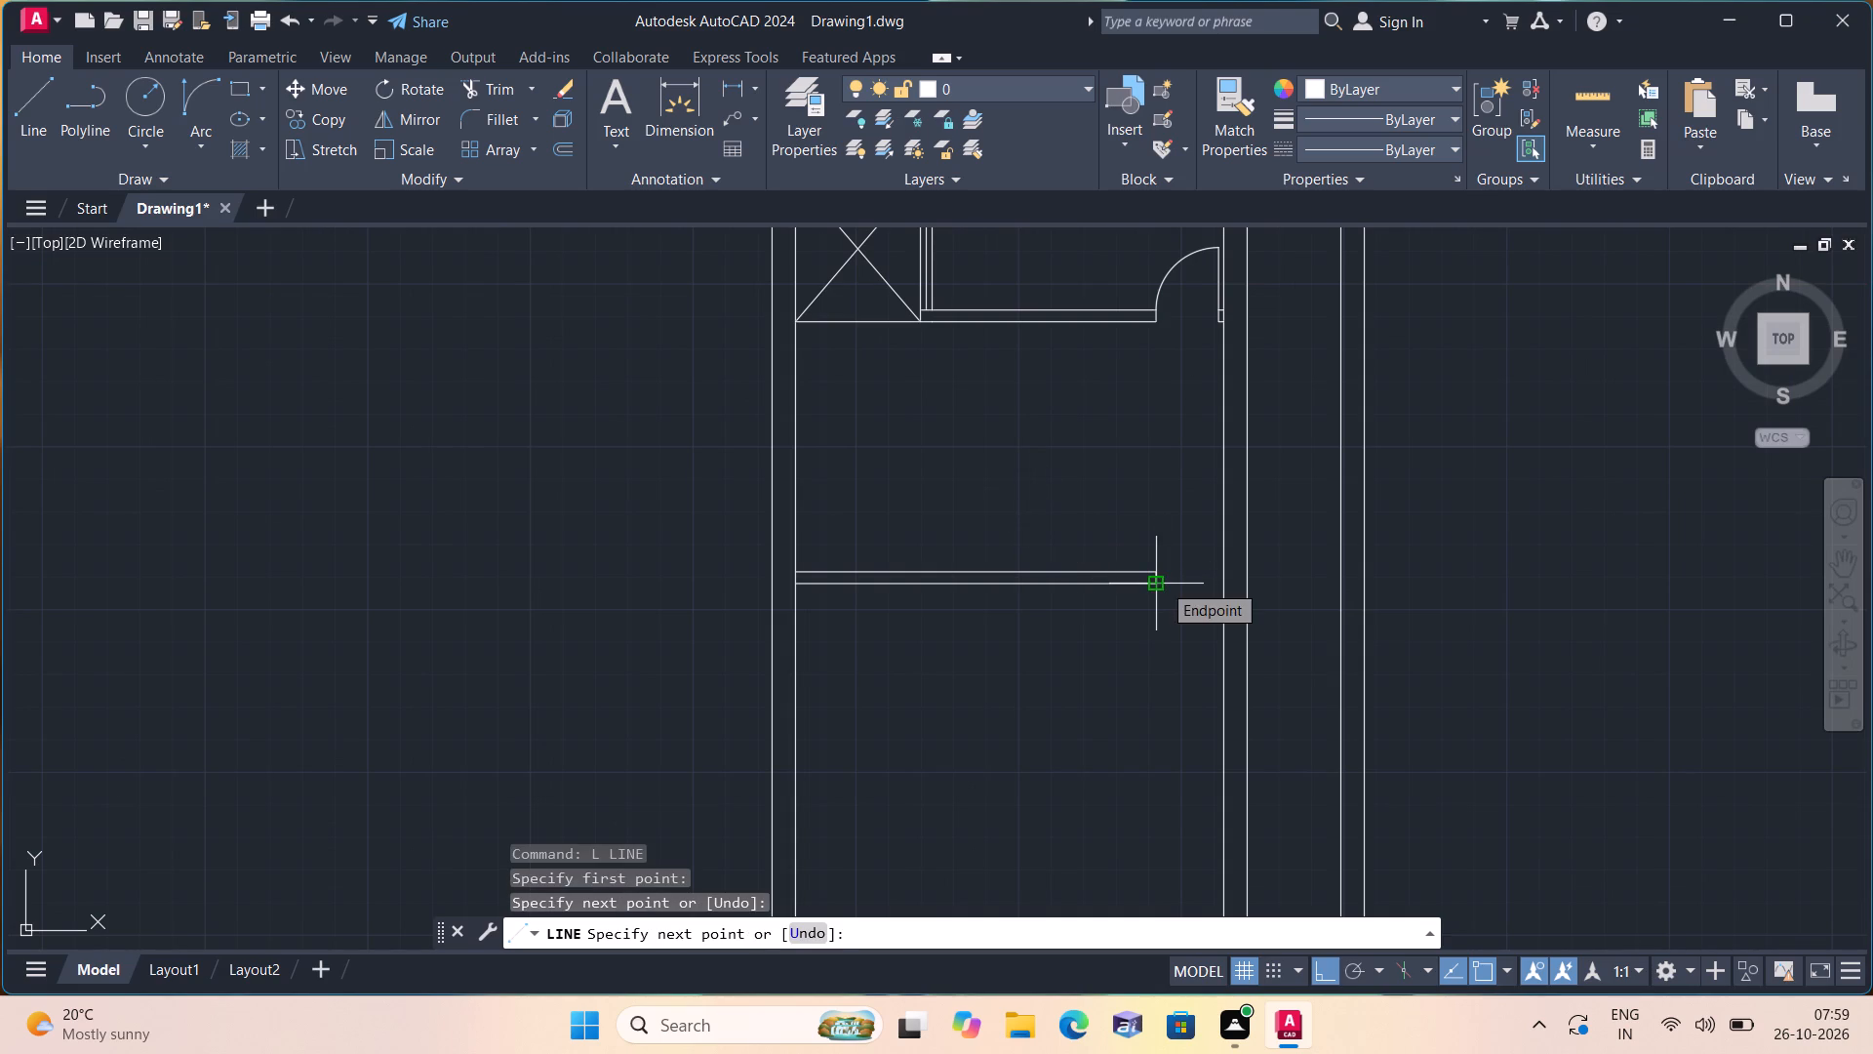
key(space)
Trim the left wall's inner line between the two lines of the middle, free-ended partition to open the junction.
text(trim)
key(space)
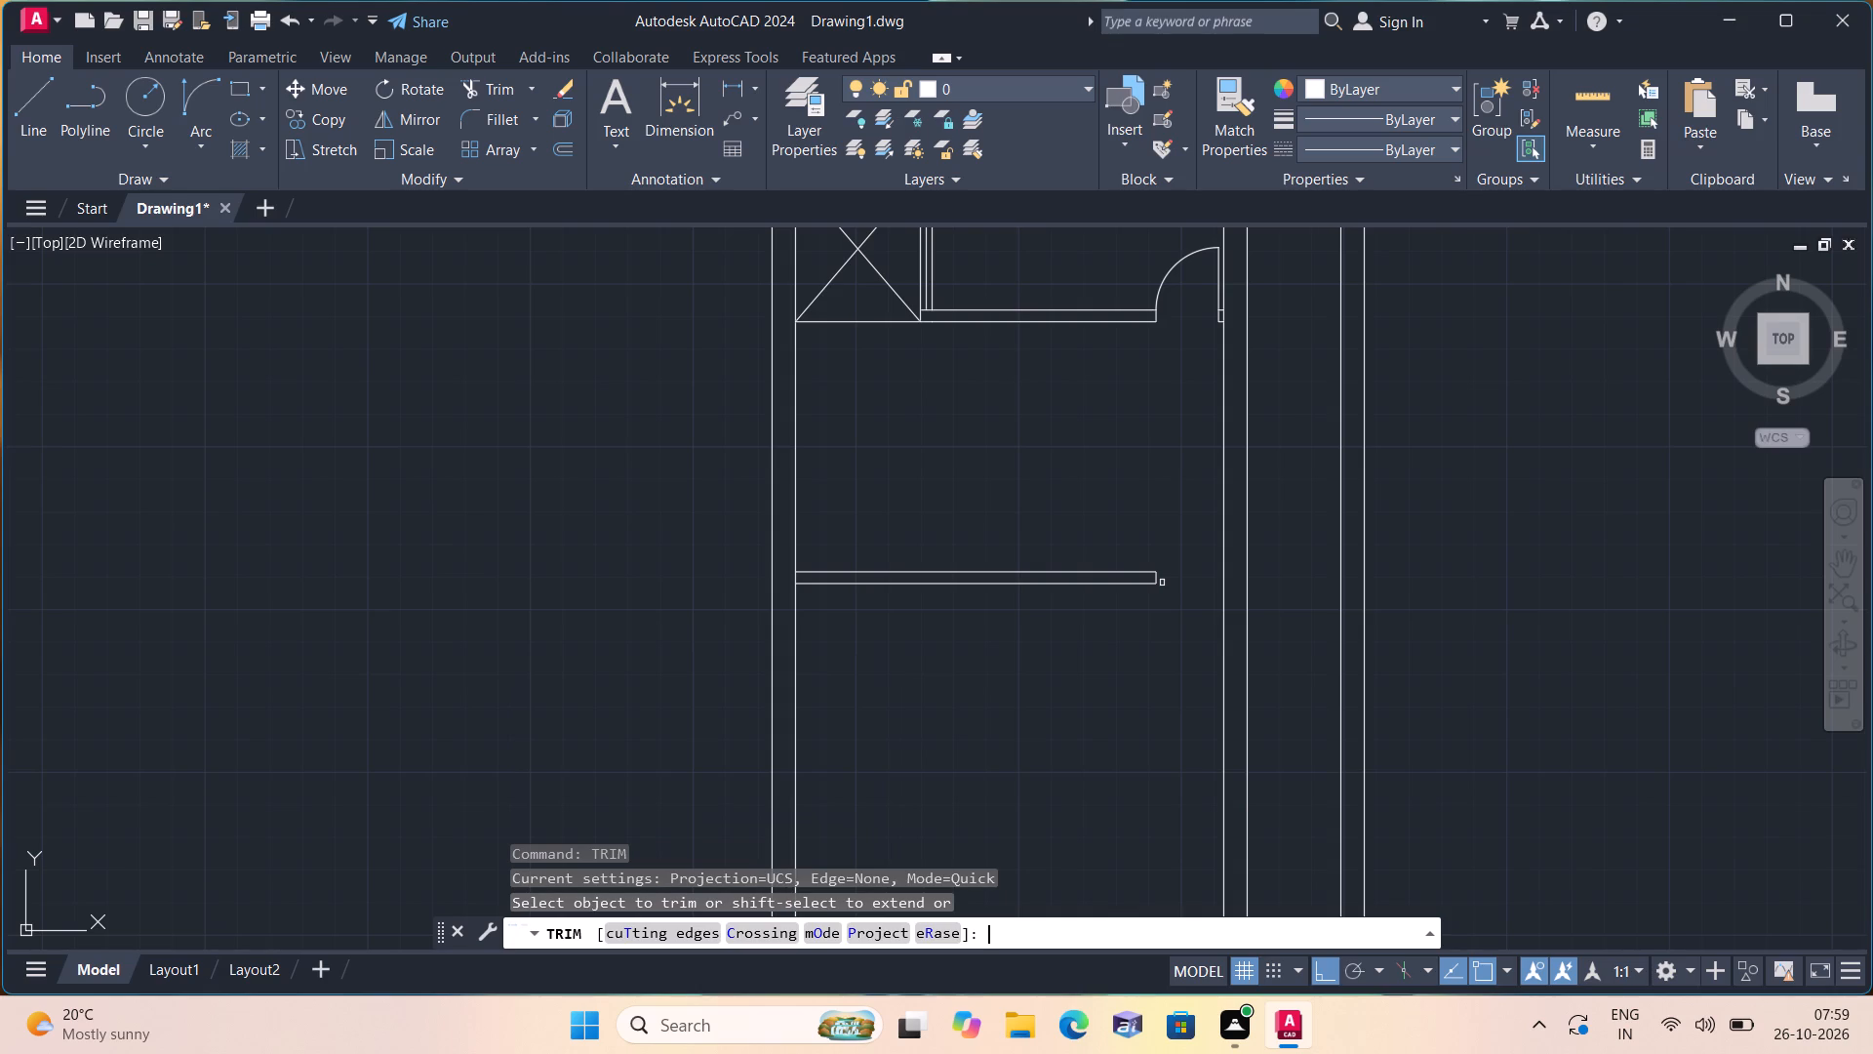
scroll(766, 580, up, 3)
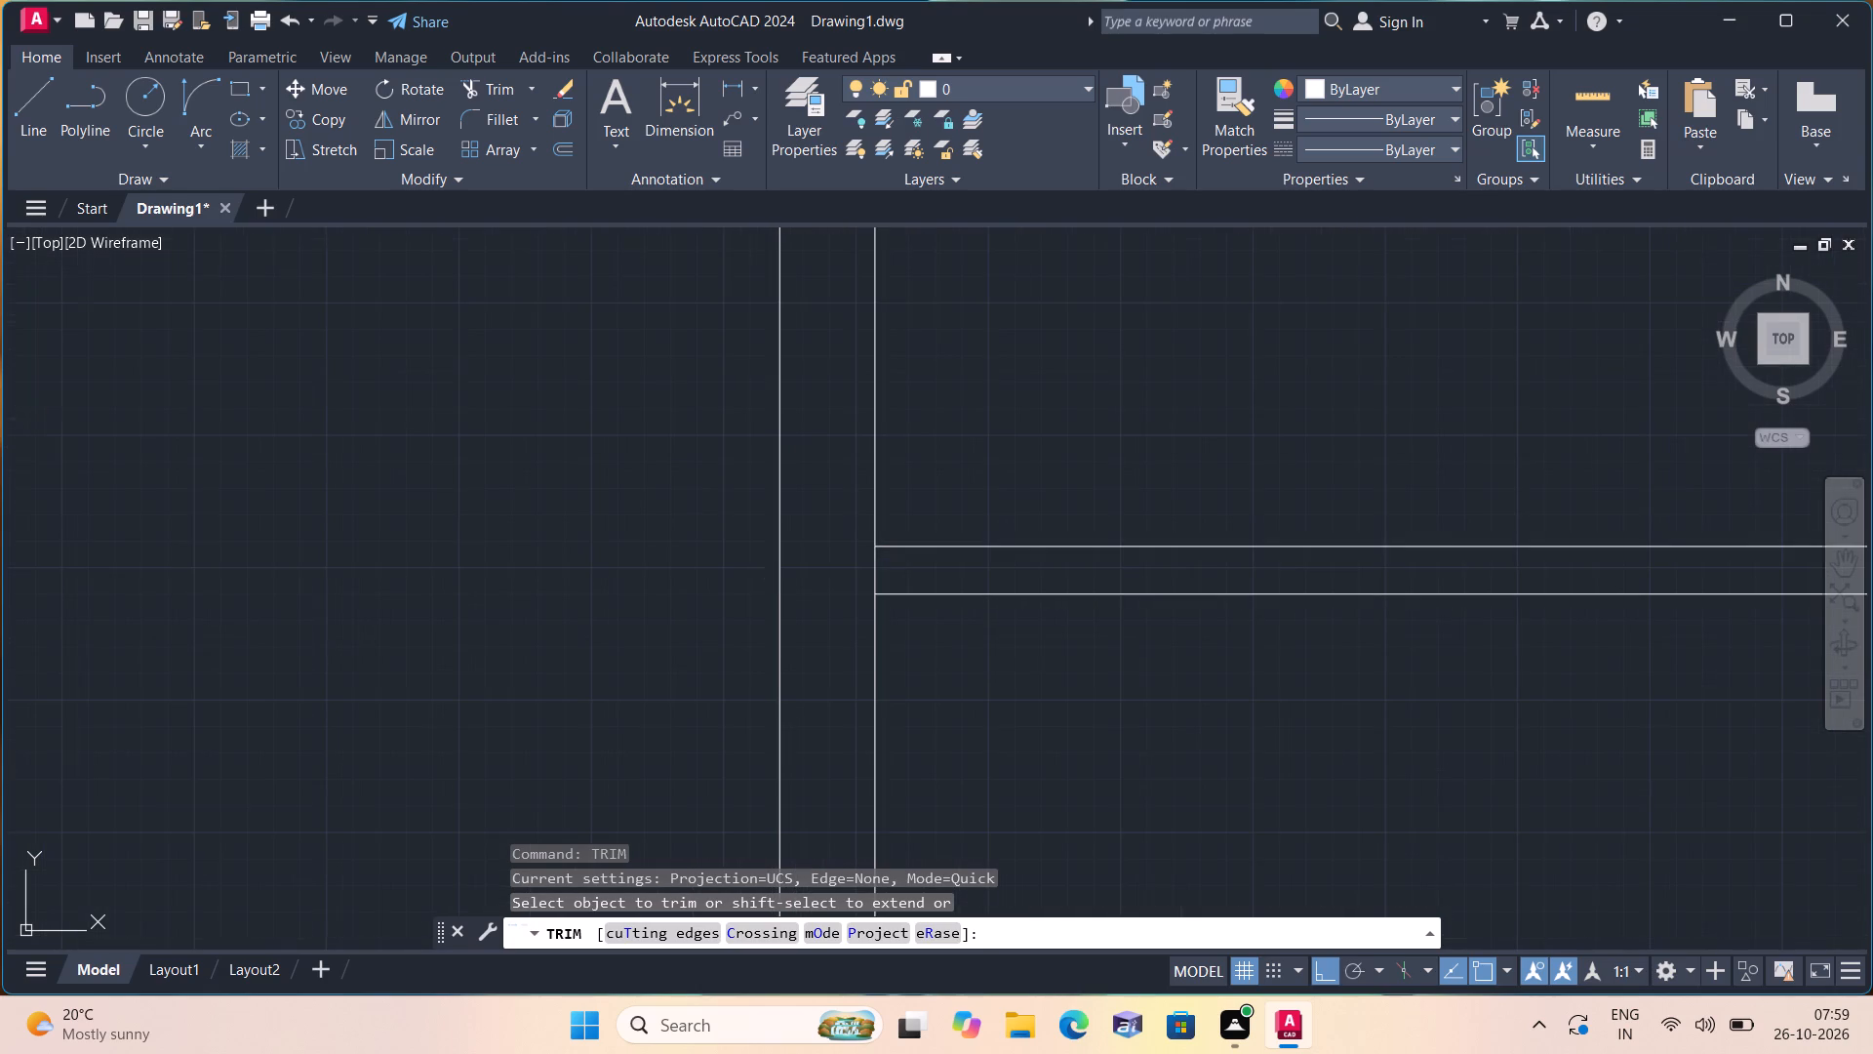
click(857, 566)
click(949, 570)
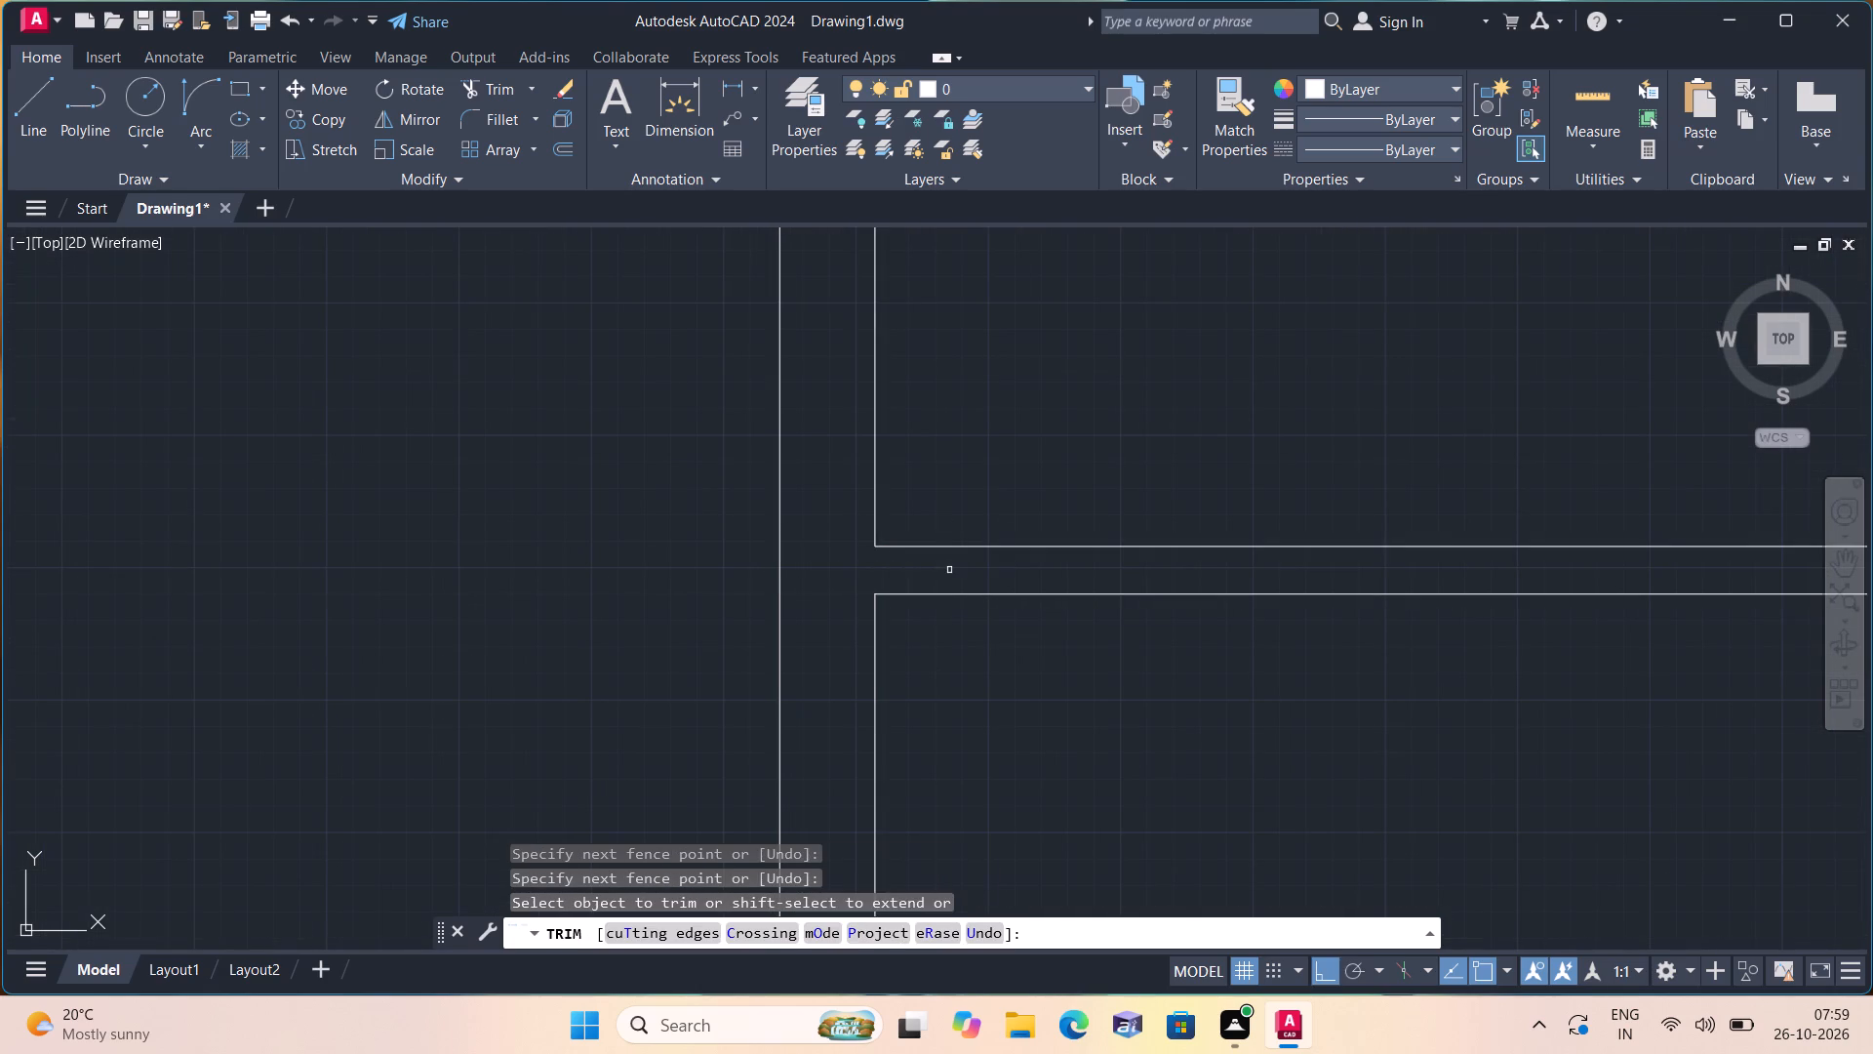
scroll(949, 570, down, 4)
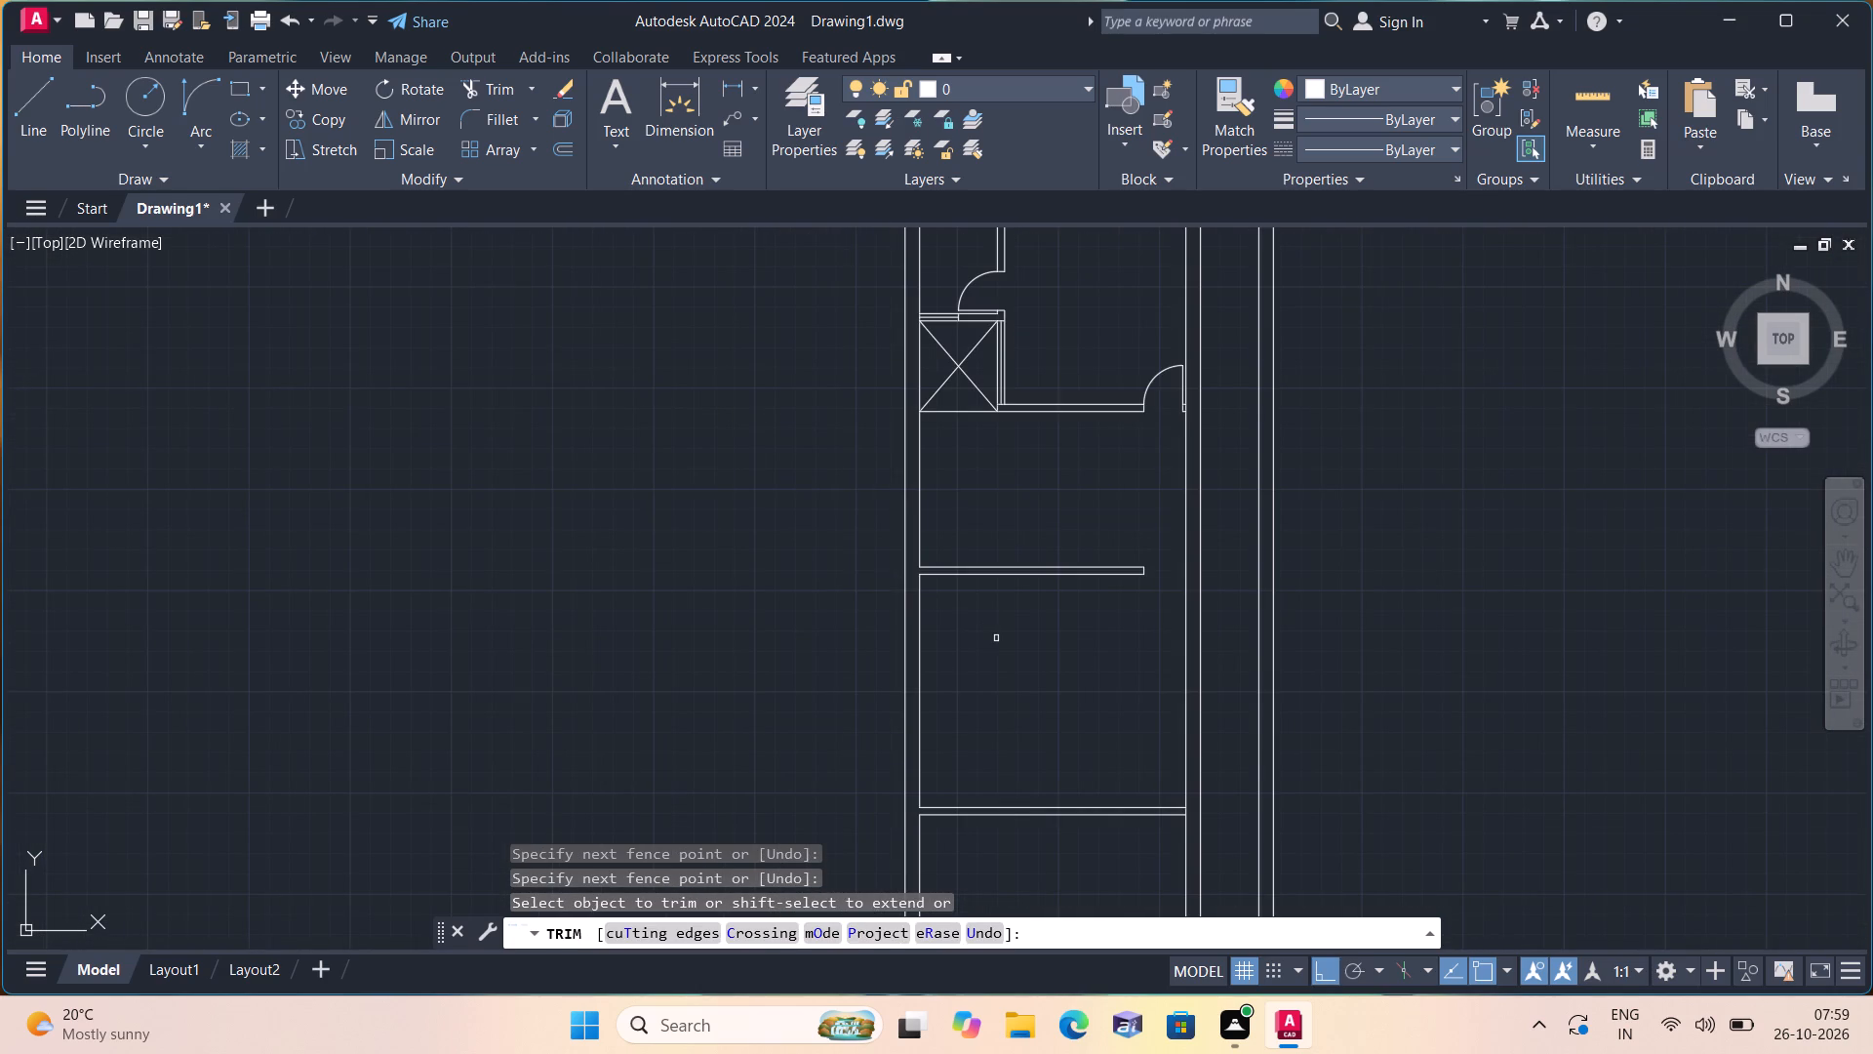
scroll(996, 638, down, 1)
middle_drag(957, 619, 912, 526)
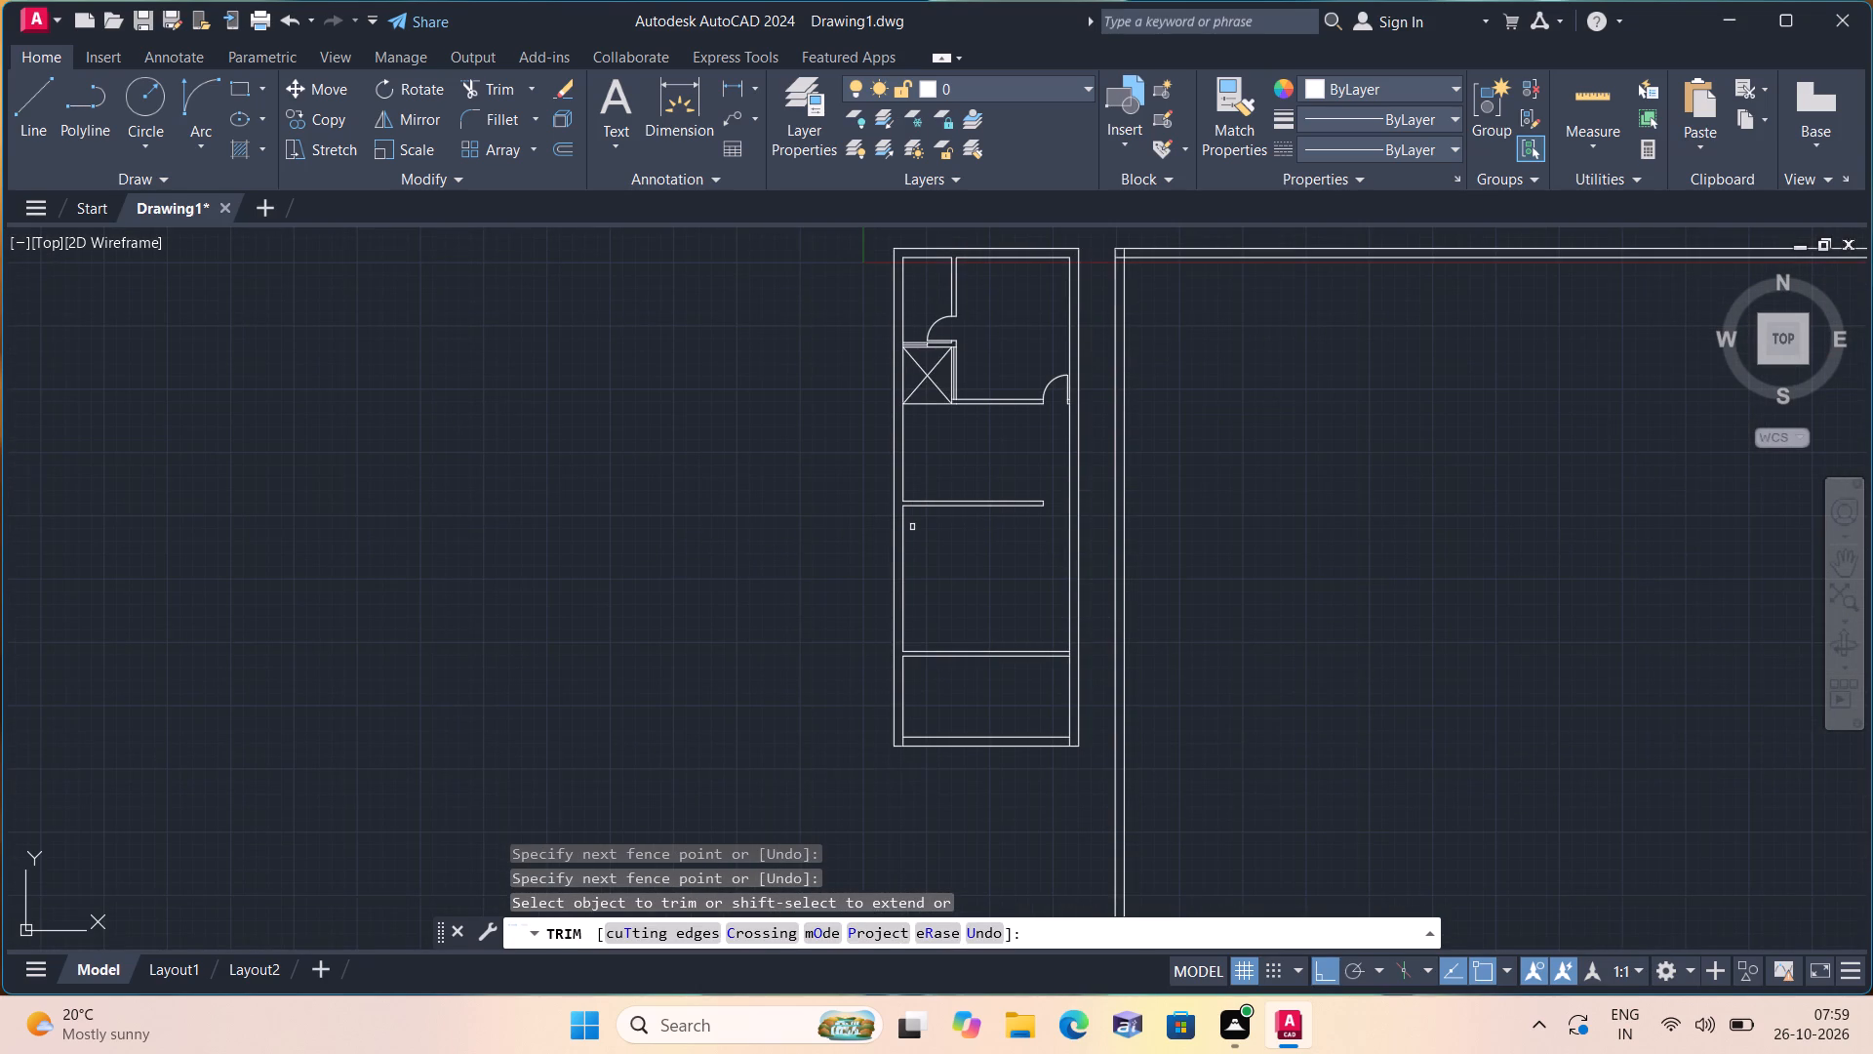
key(space)
From the lowest partition's lower right corner, draw connected lines 2" left, up to its upper line, and 2' further up as the door leaf.
text(l)
key(space)
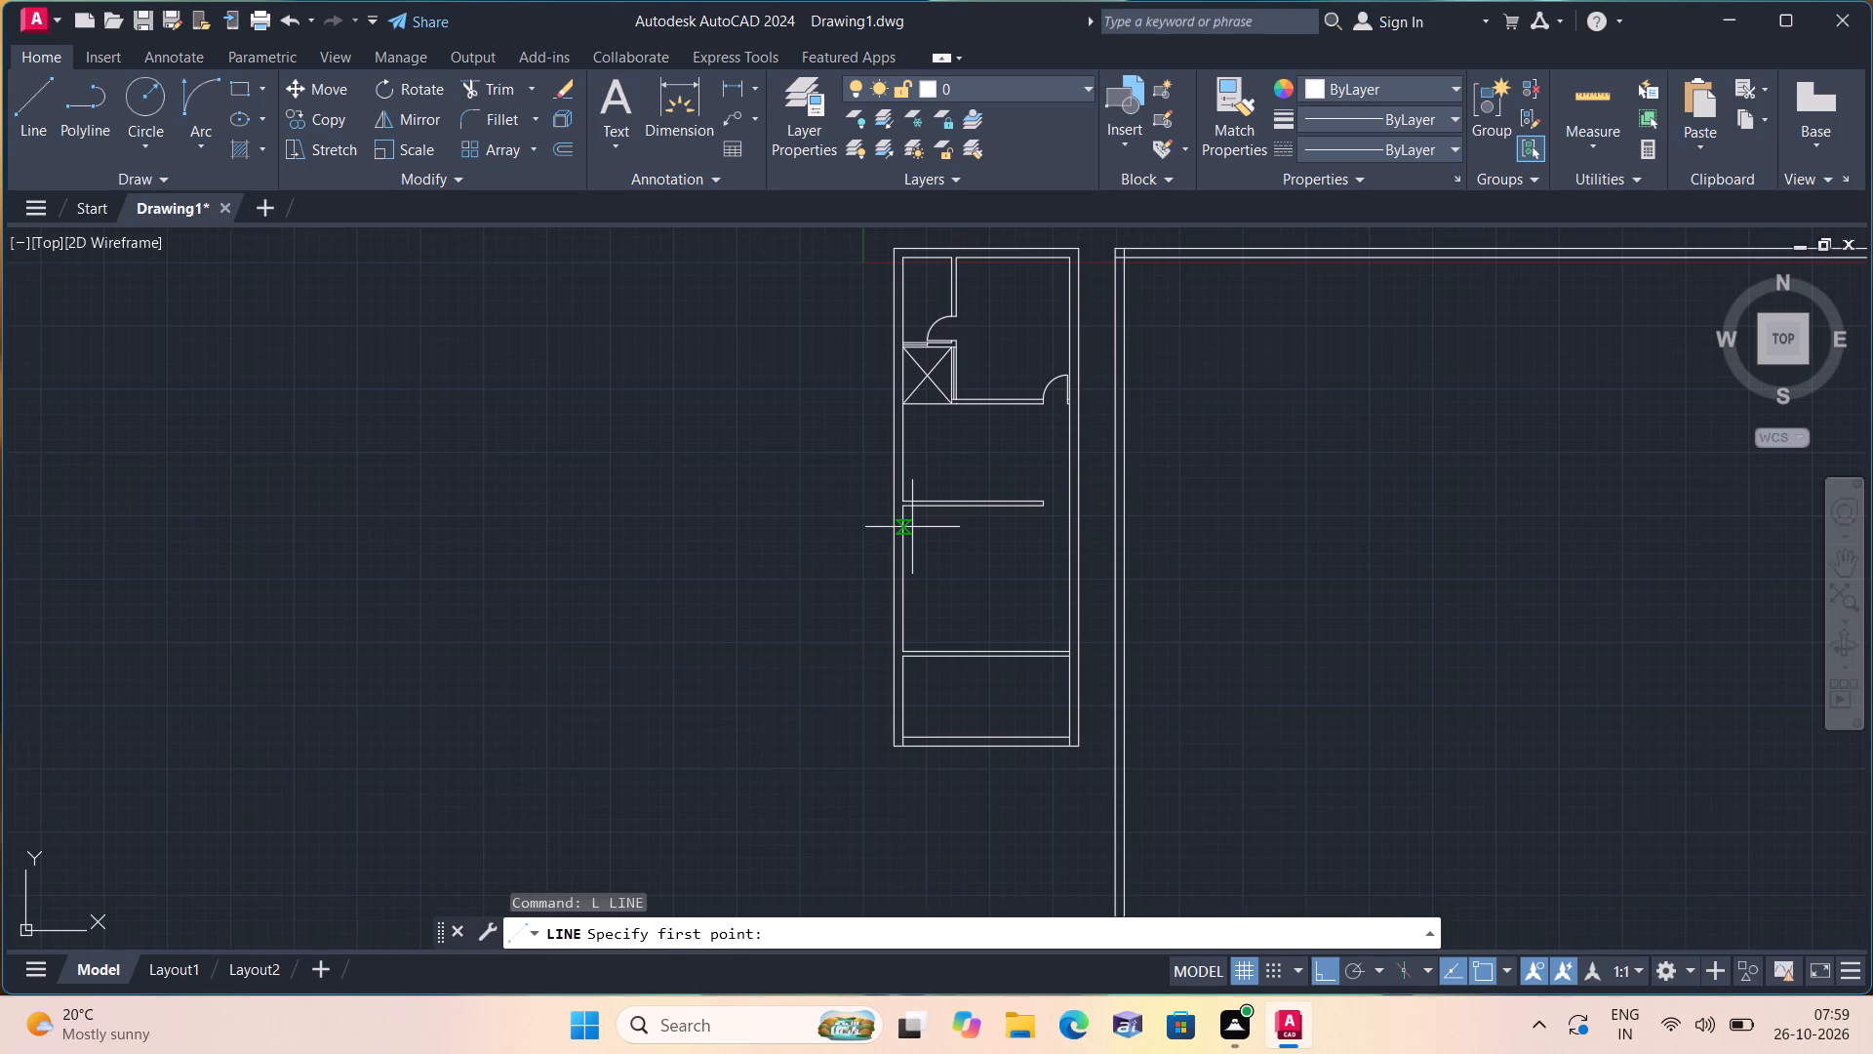
scroll(991, 640, up, 3)
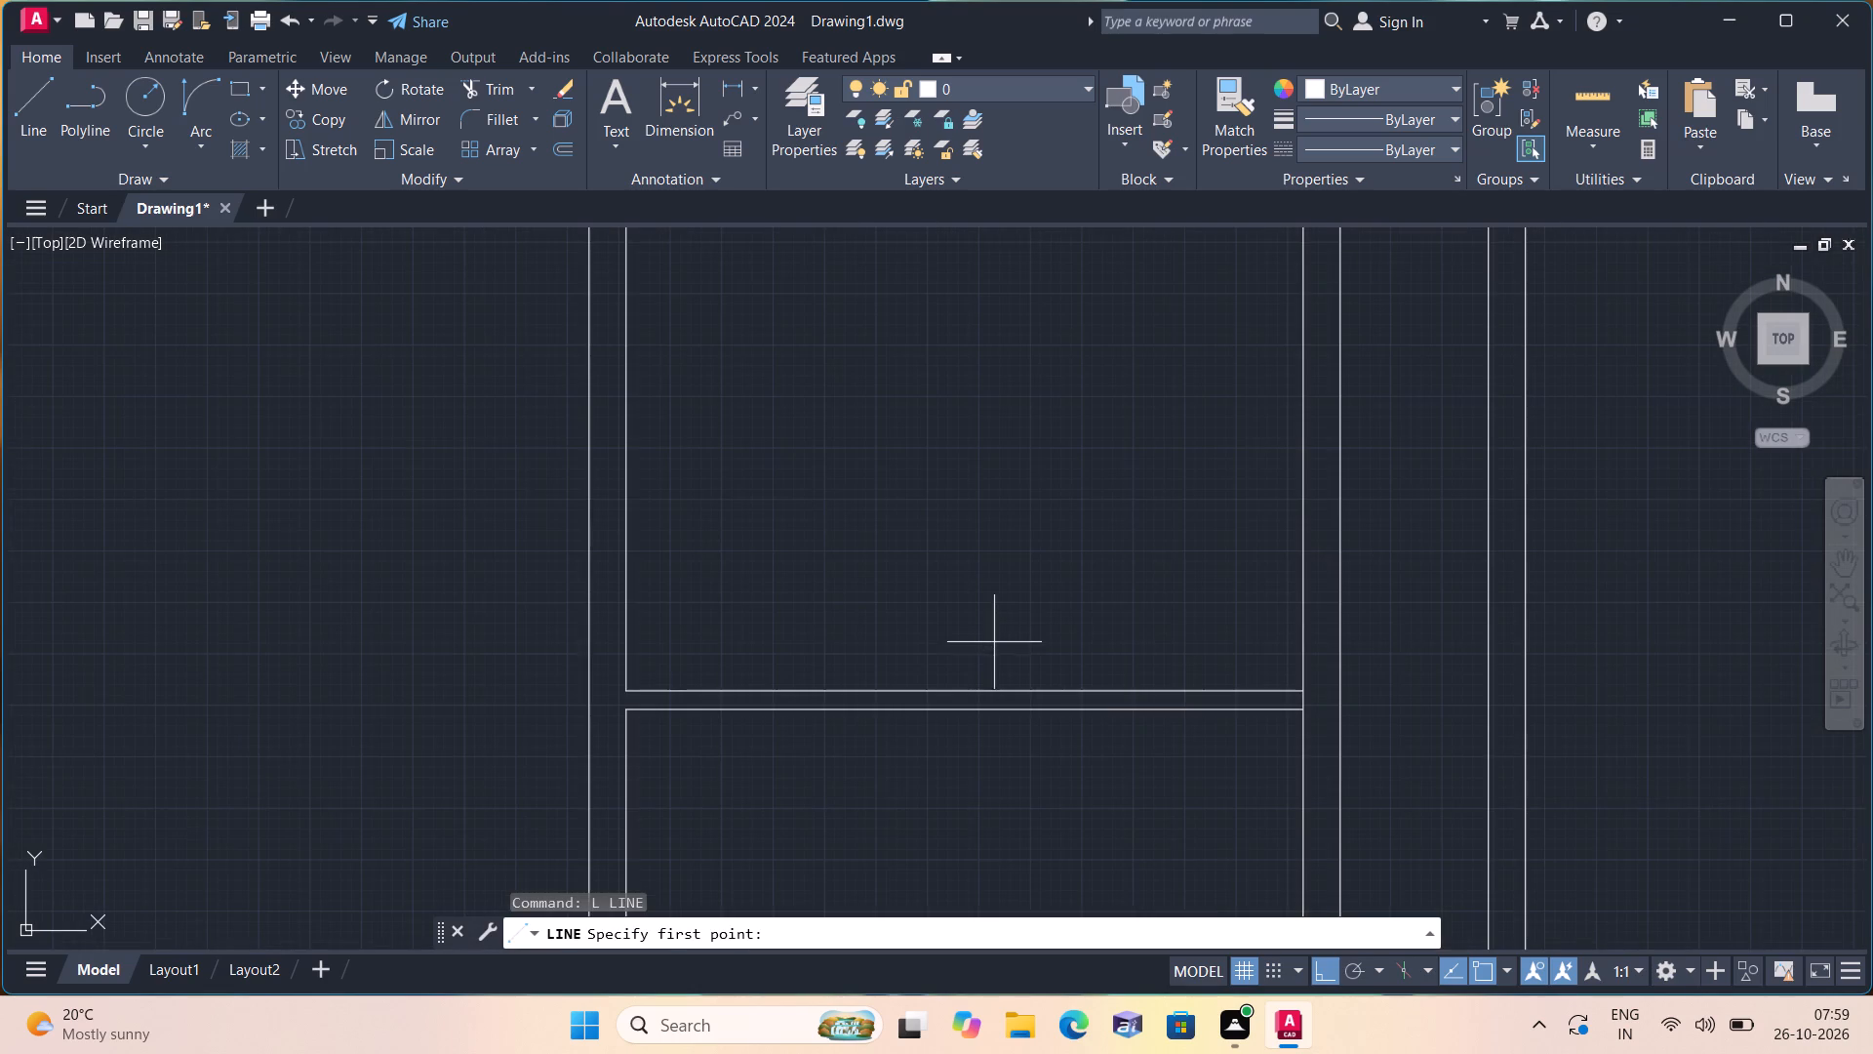
scroll(1264, 756, up, 2)
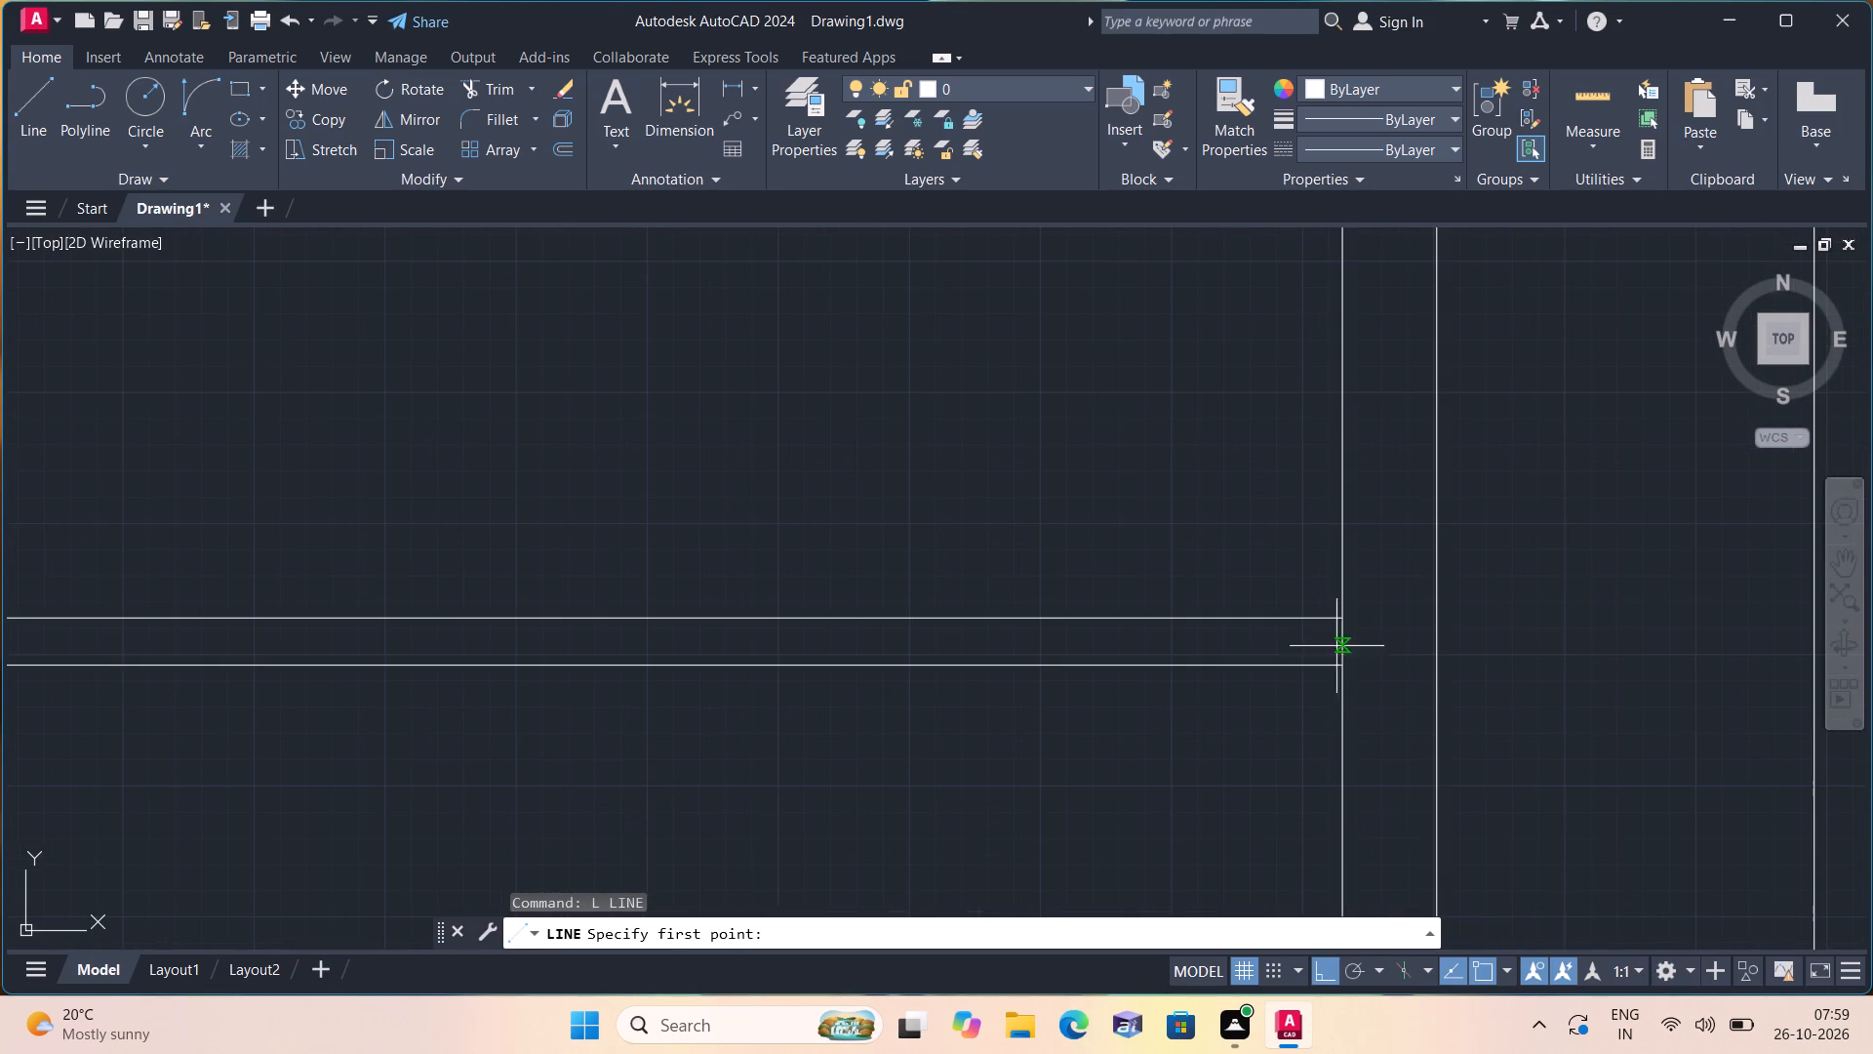
click(1347, 665)
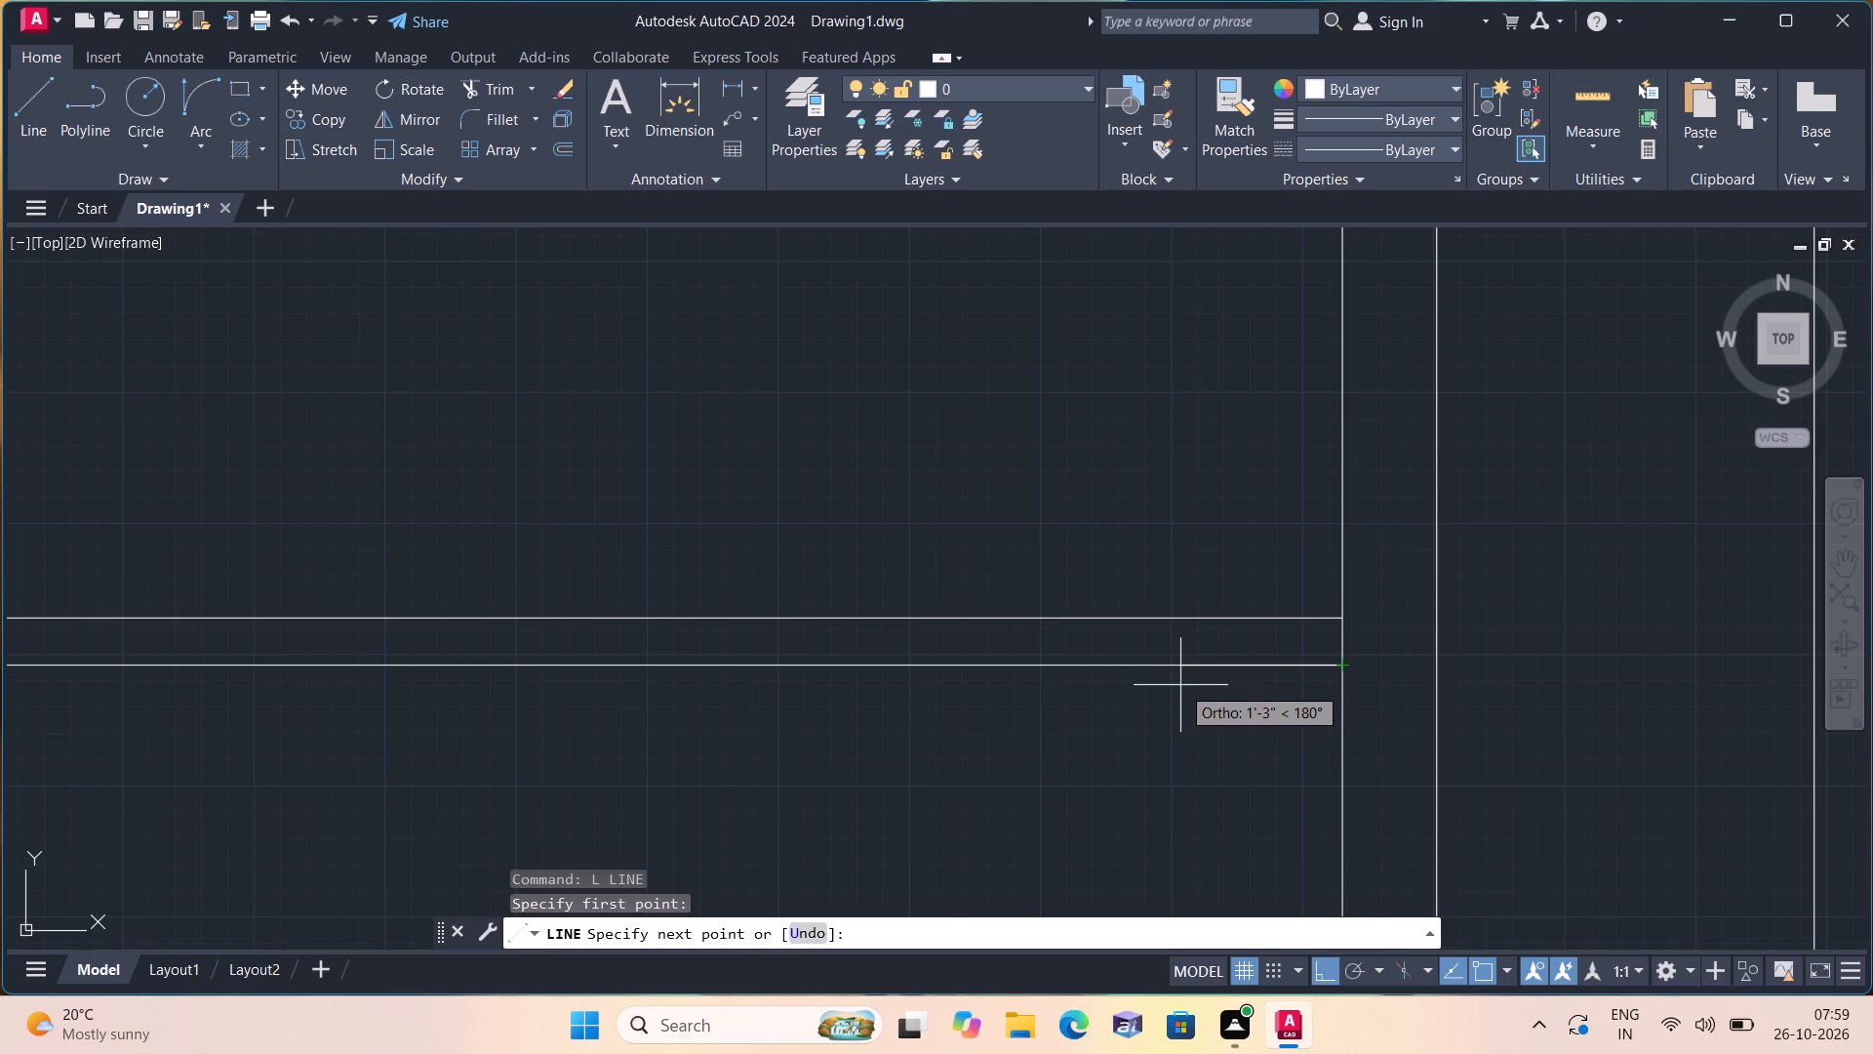
text(2")
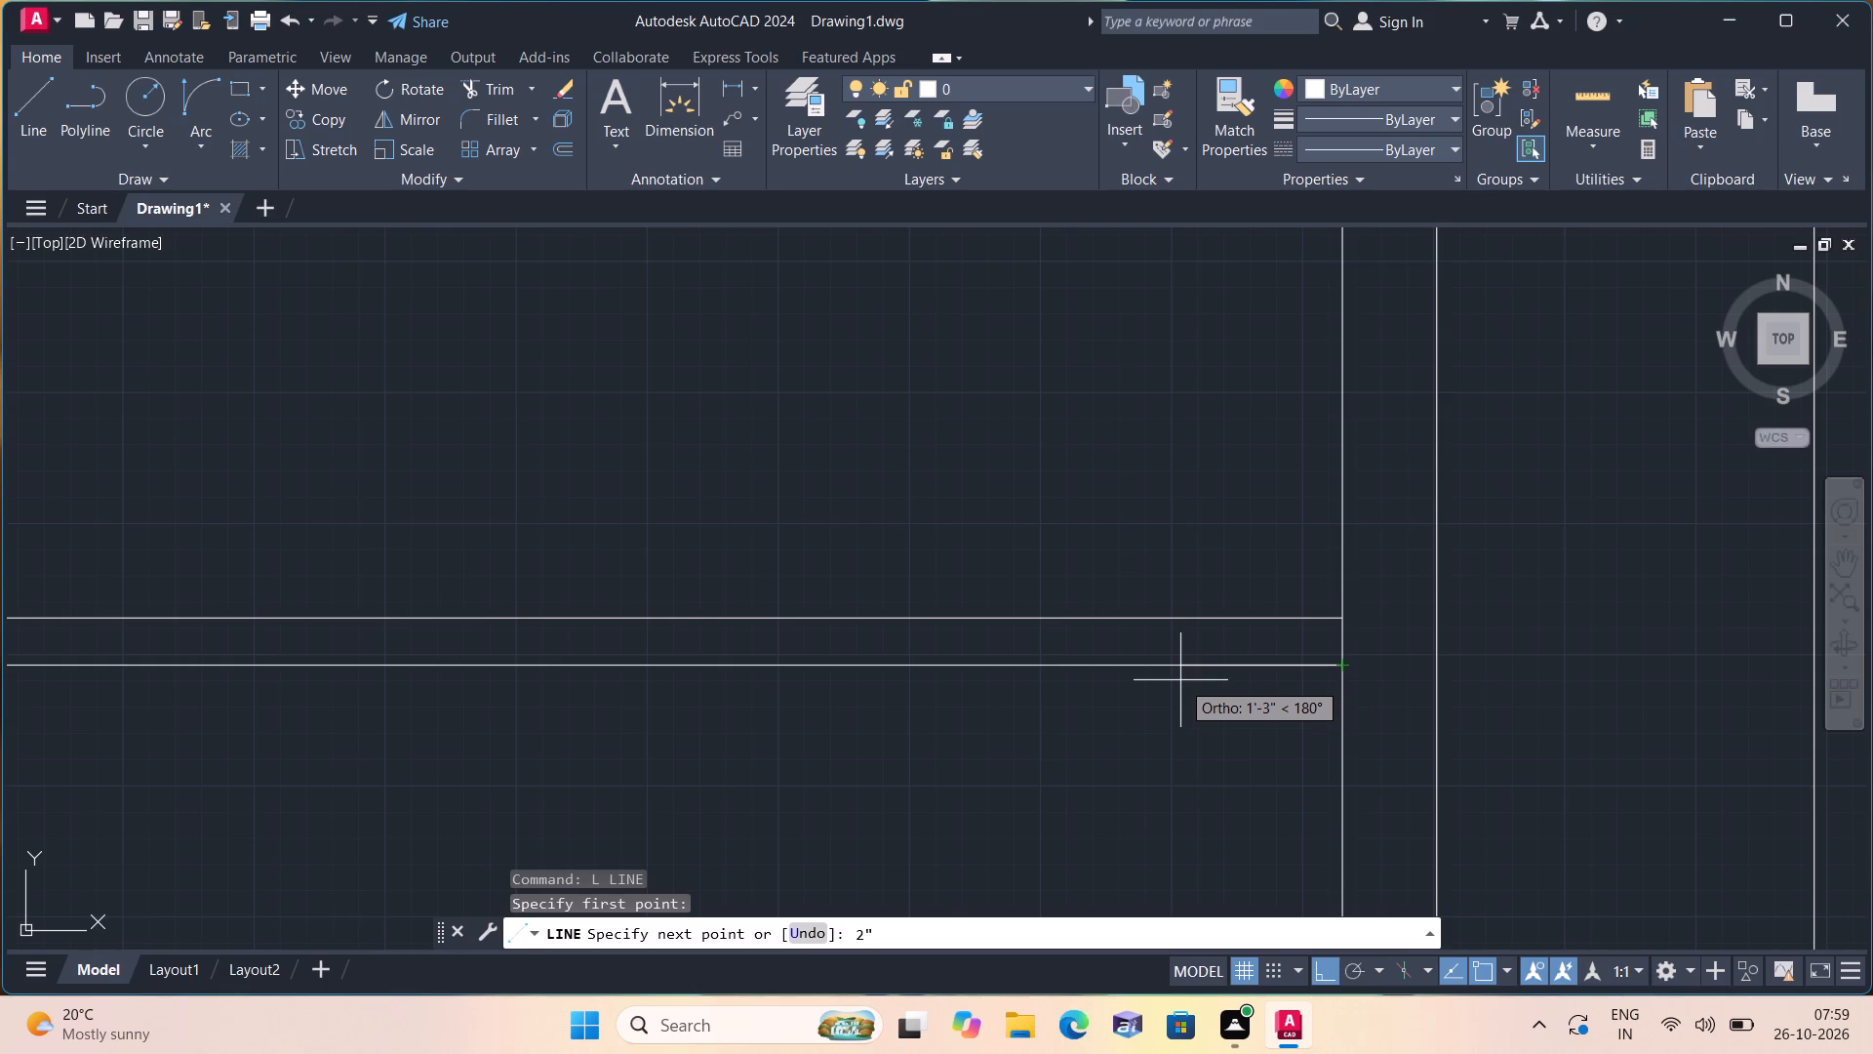
key(space)
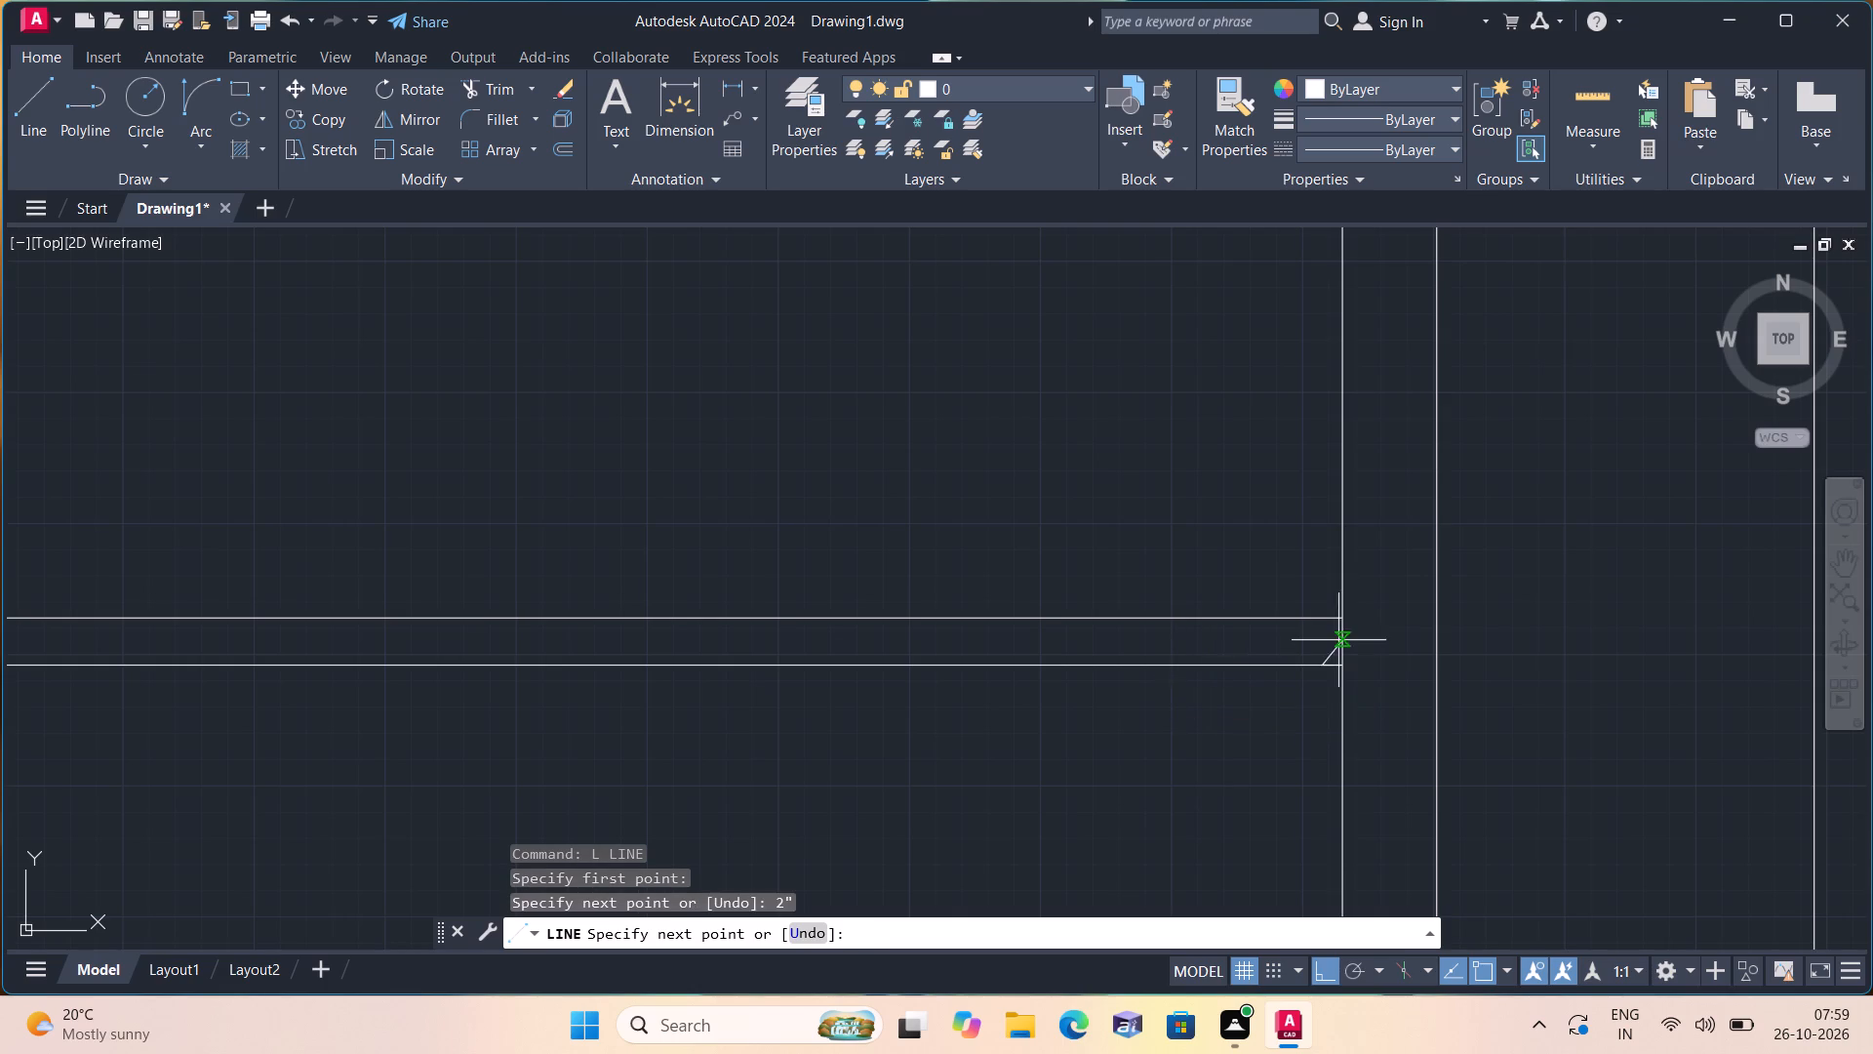
click(1327, 619)
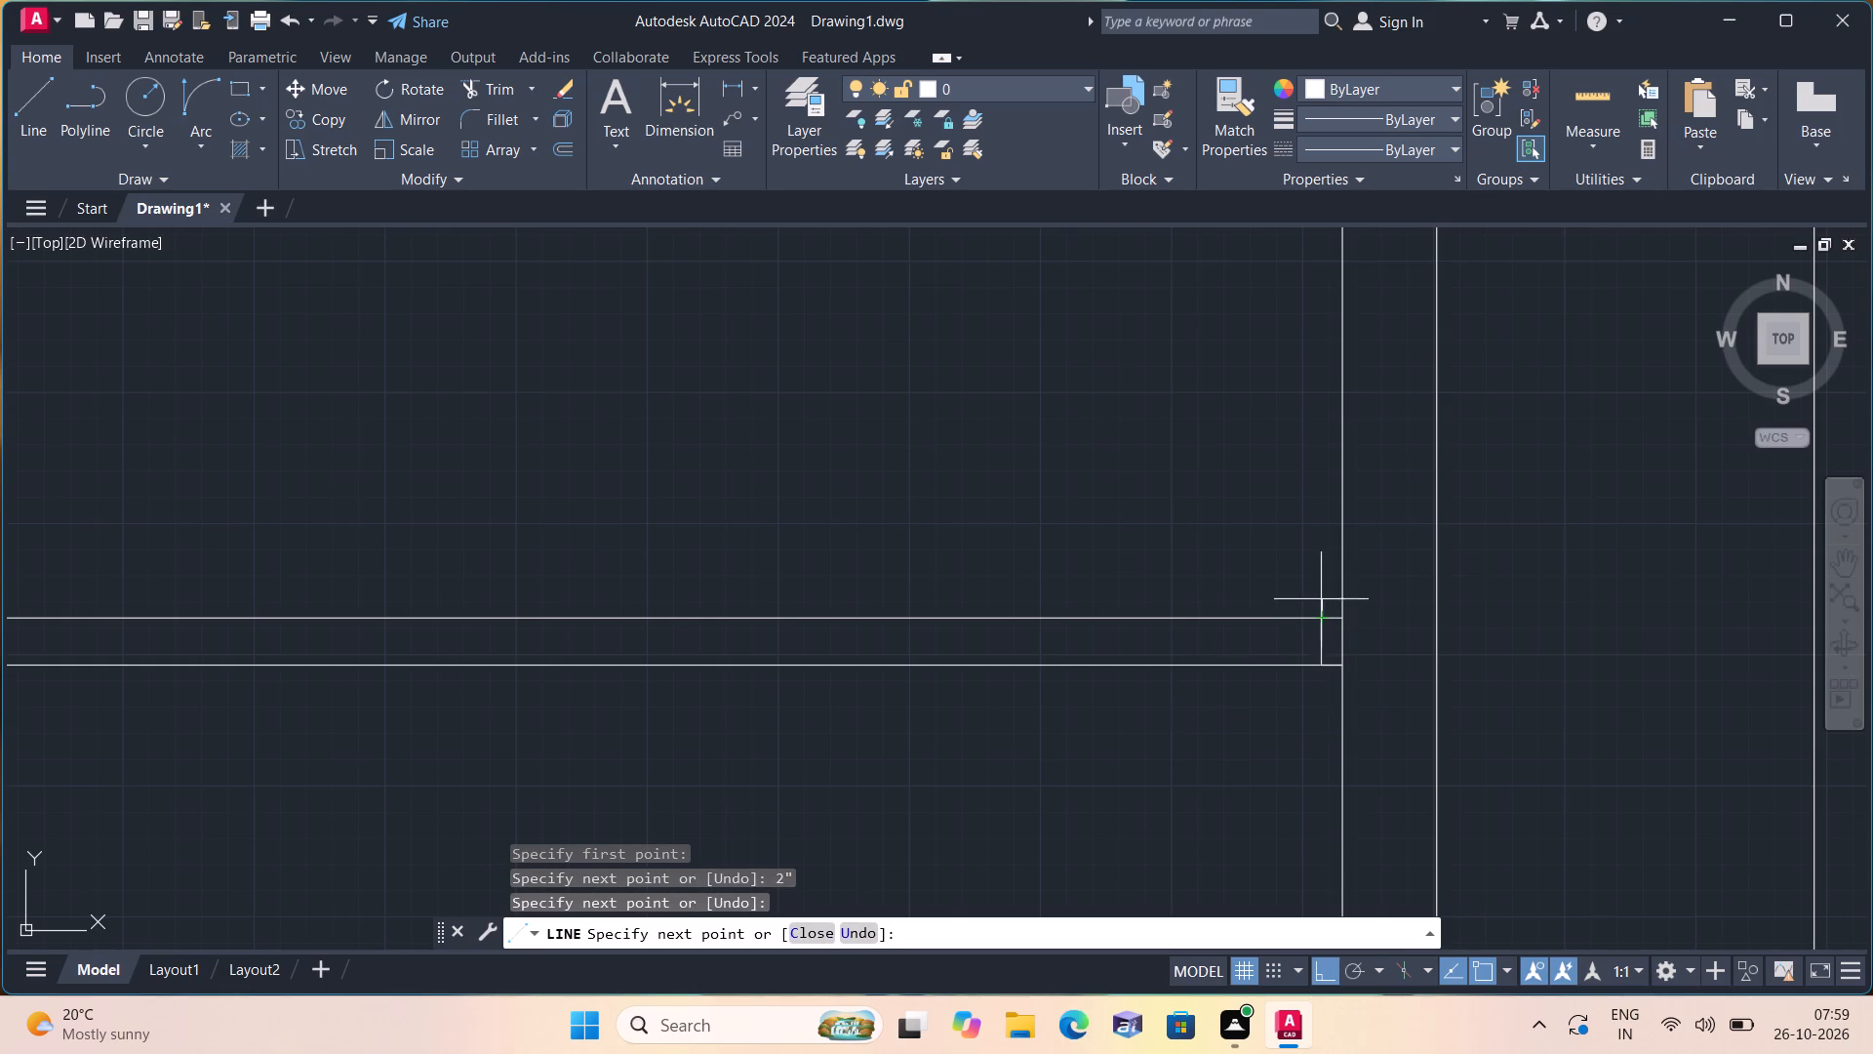
text(2')
key(space)
key(space)
Draw a line 2' left from the door leaf's foot along the partition's lower line, and up to its upper line as the opposite jamb.
key(space)
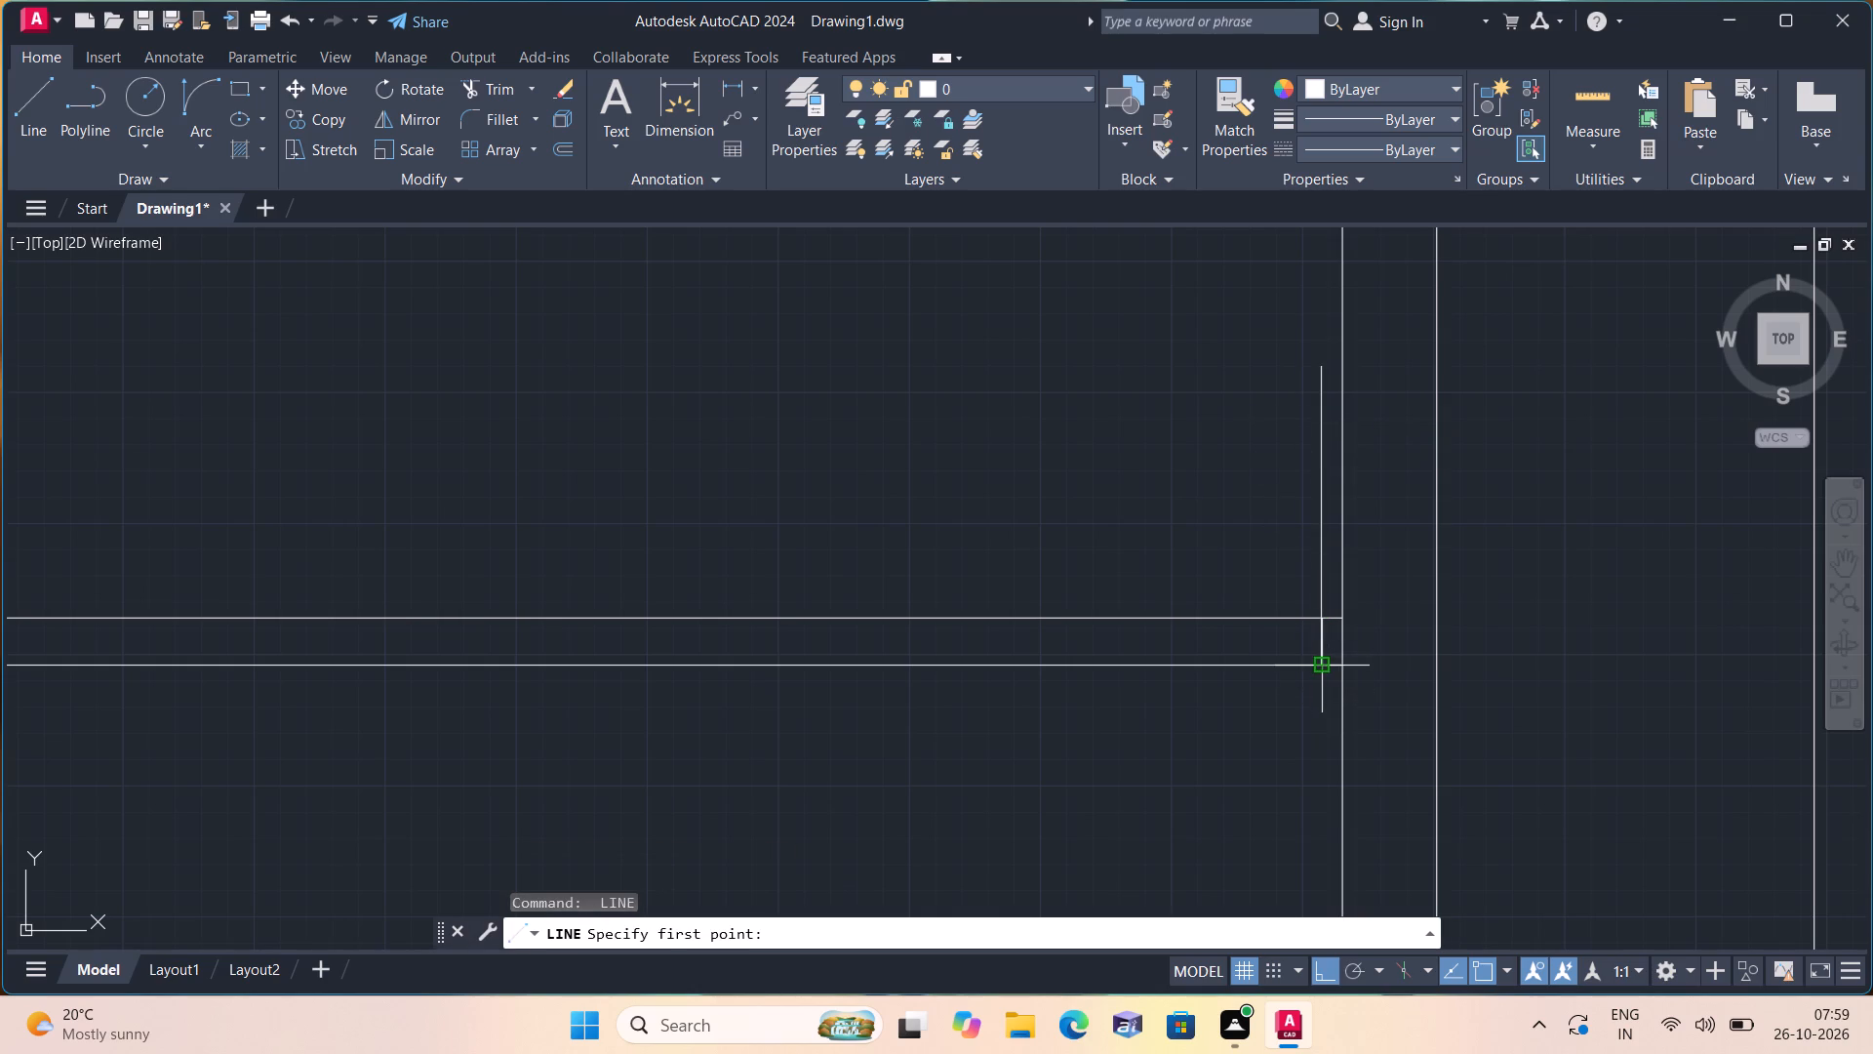
click(1322, 661)
text(2')
key(space)
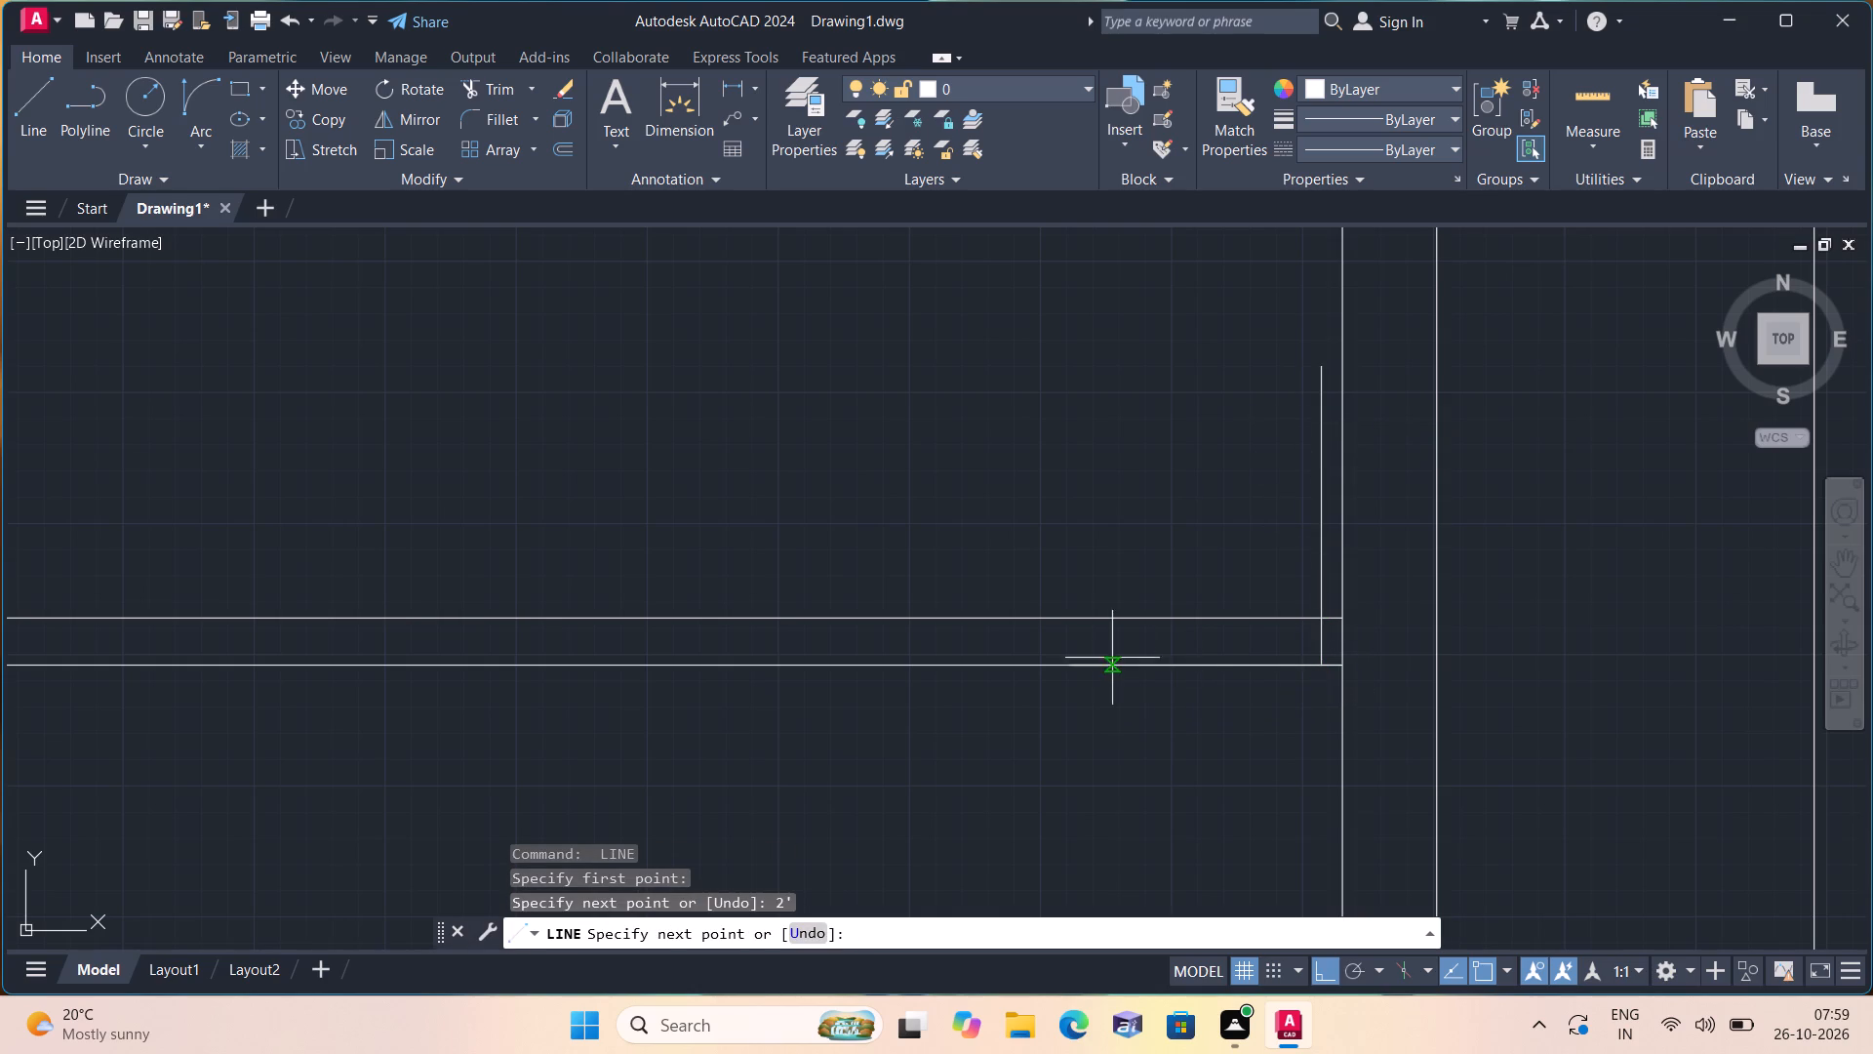
click(1077, 621)
key(space)
Trim both lines of the lowest partition between the two jambs to open the doorway.
text(trim)
key(space)
drag(1137, 545, 1226, 806)
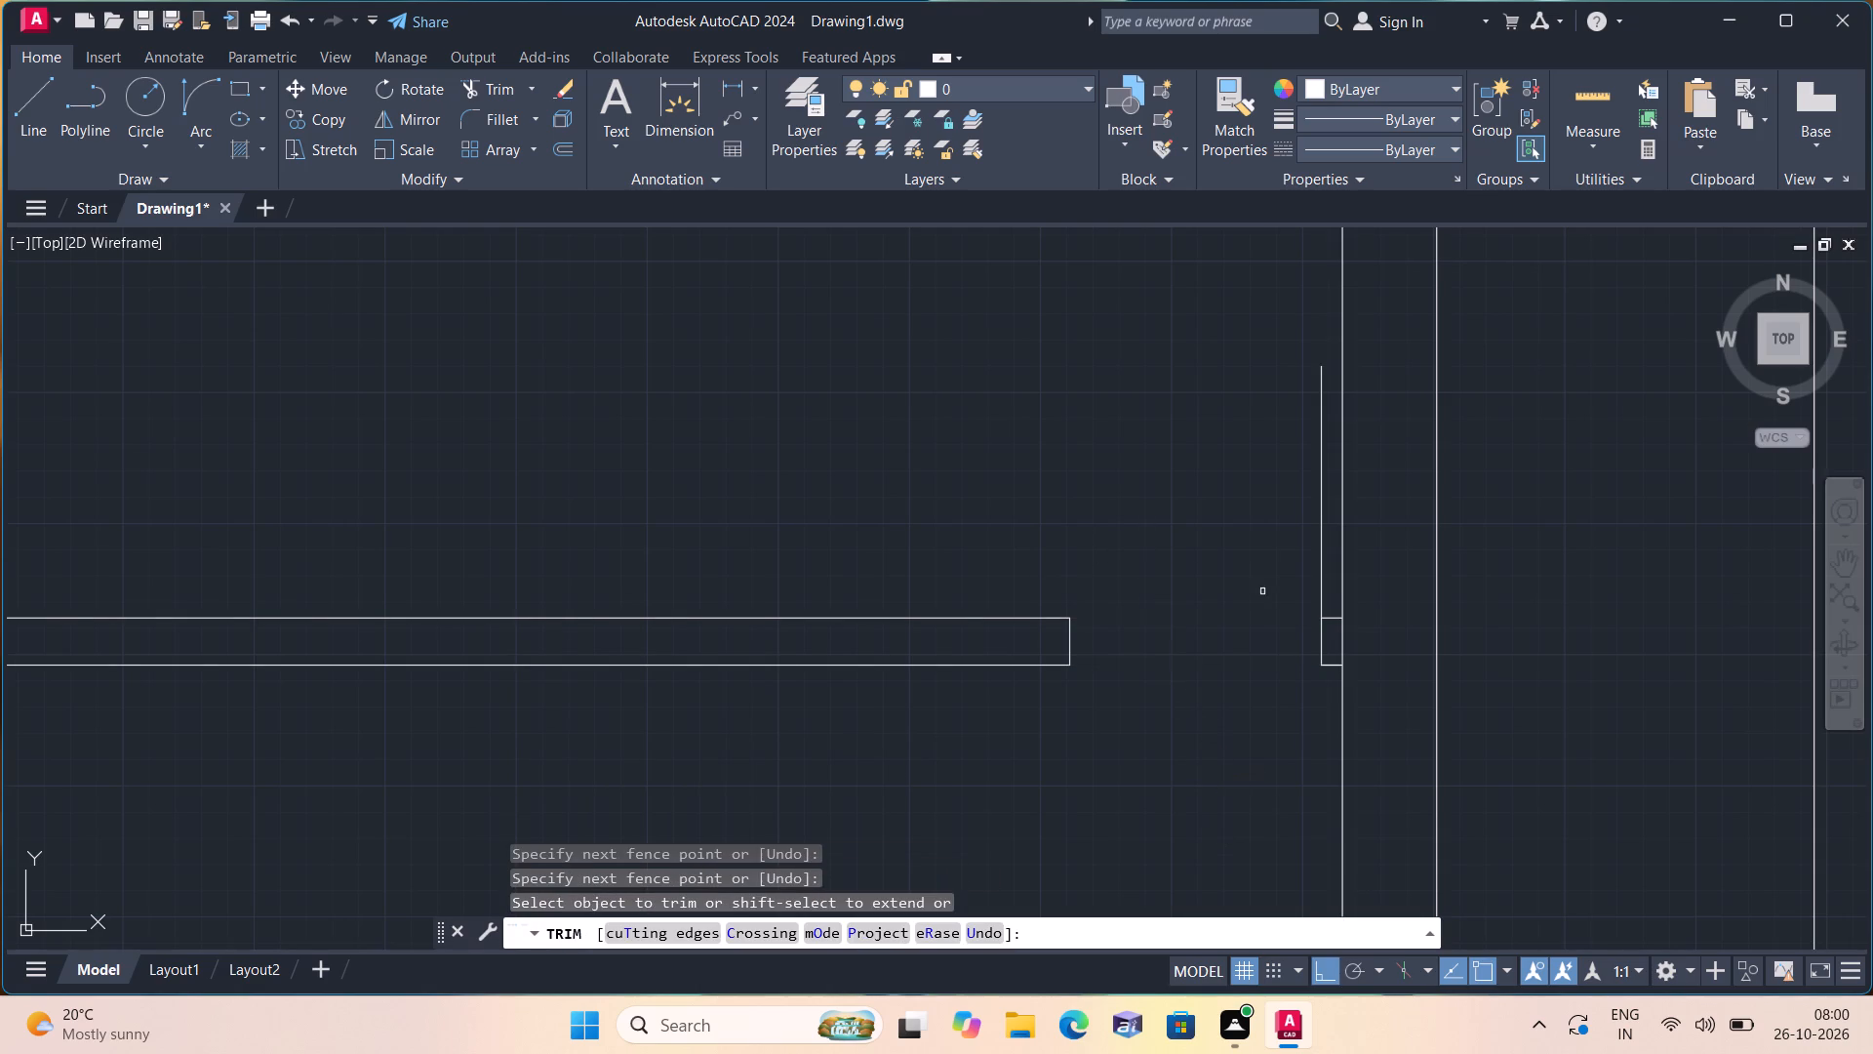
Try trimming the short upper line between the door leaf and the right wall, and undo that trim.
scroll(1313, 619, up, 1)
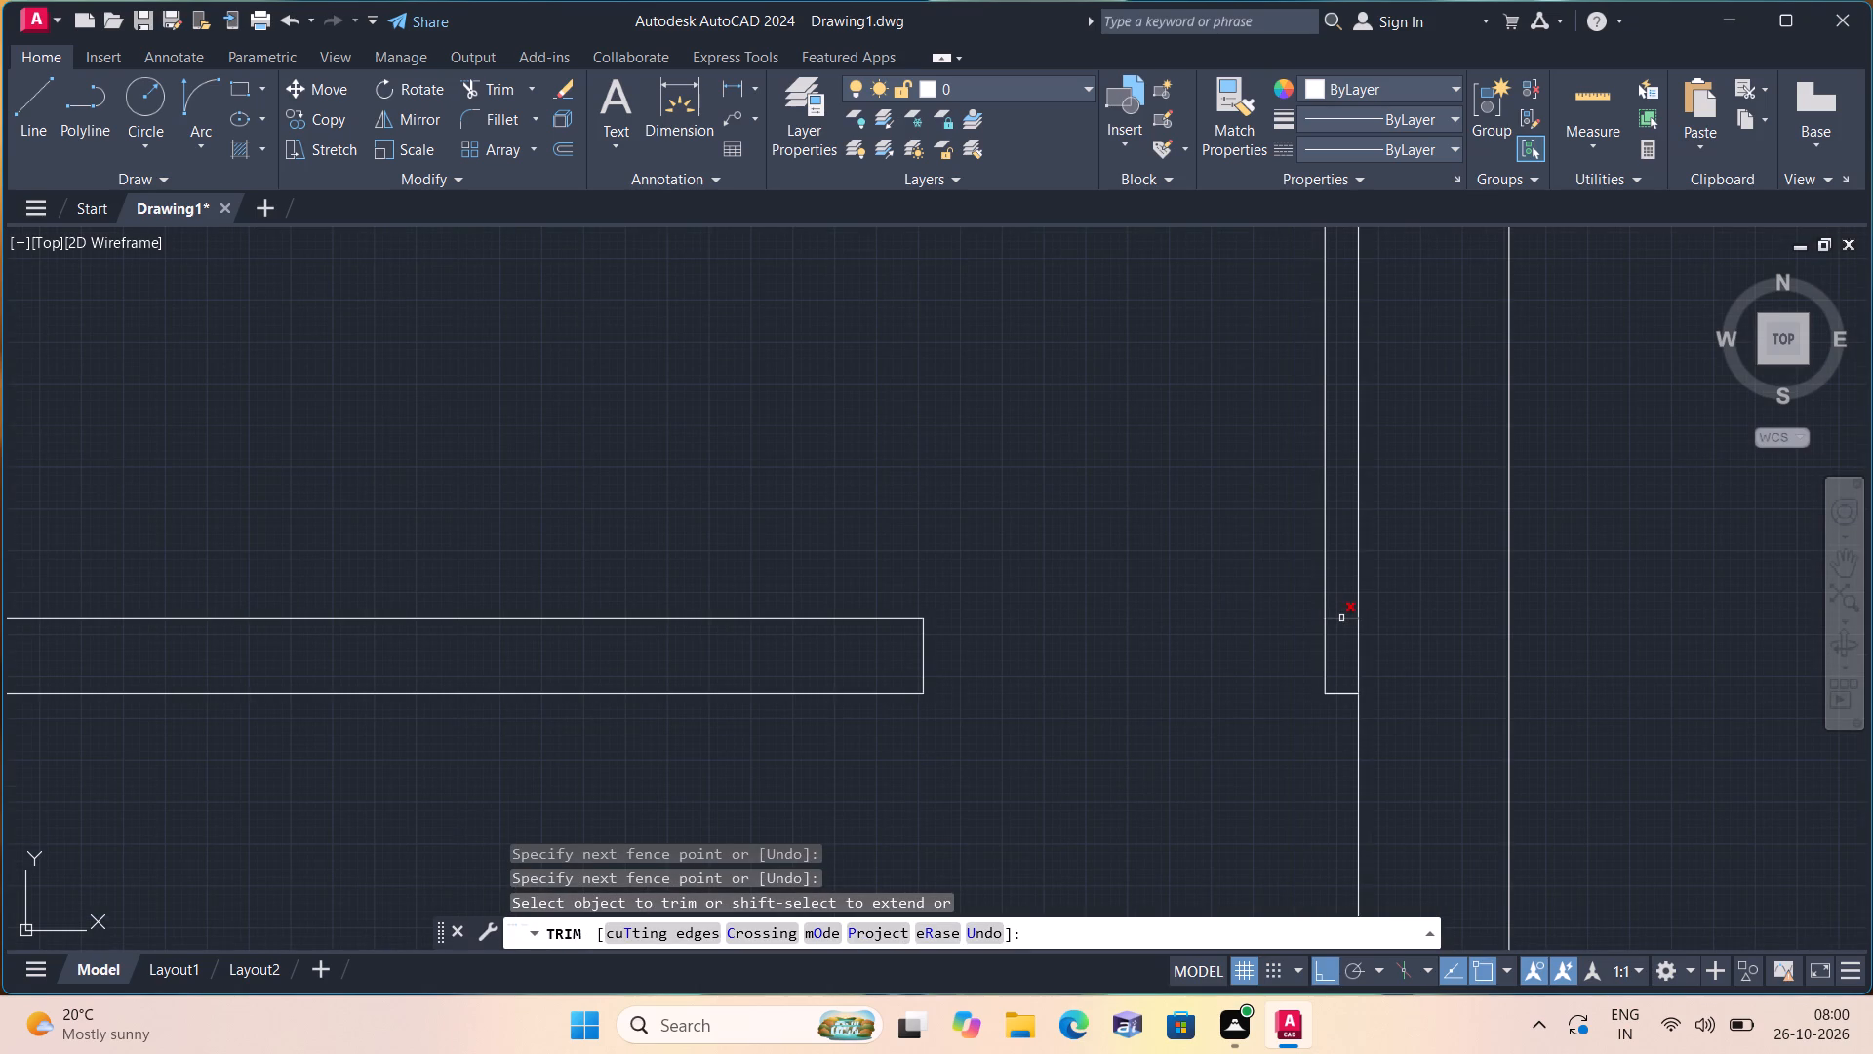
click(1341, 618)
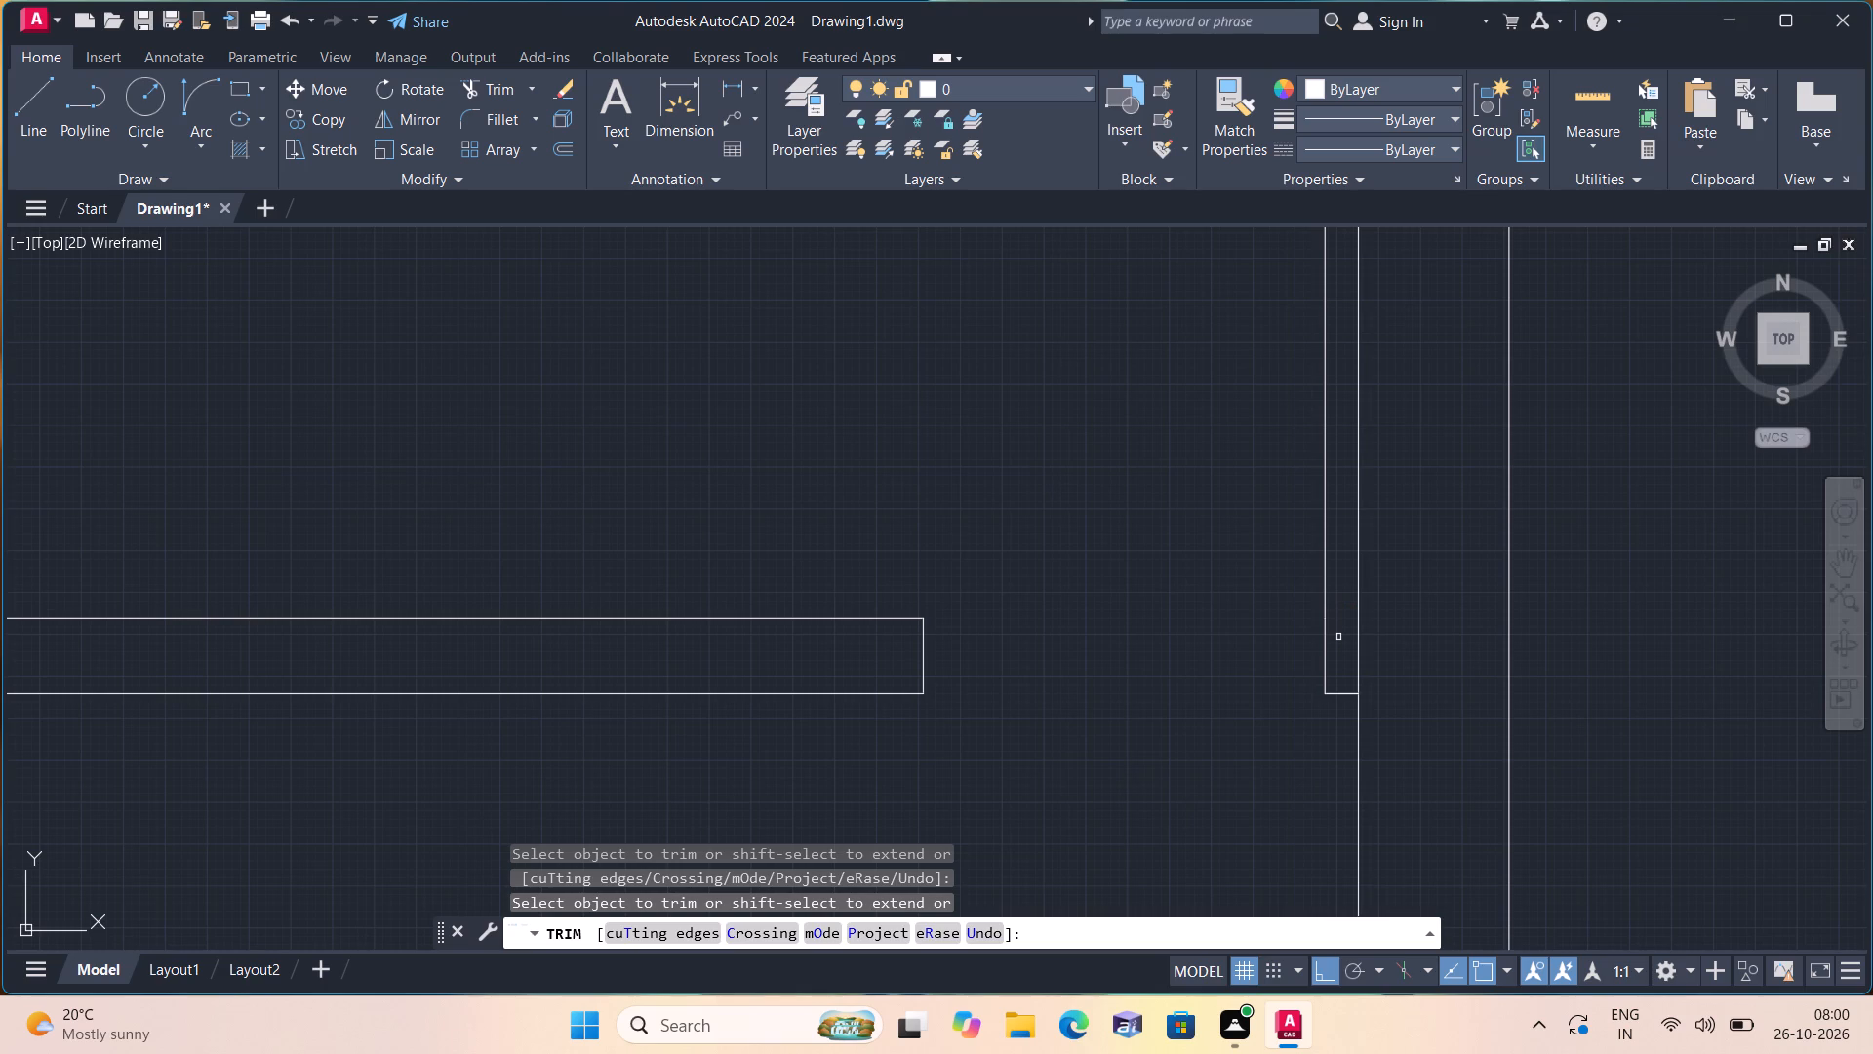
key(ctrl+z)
Trim the partition's lower line stub between the door leaf's foot and the right wall.
scroll(1337, 655, up, 1)
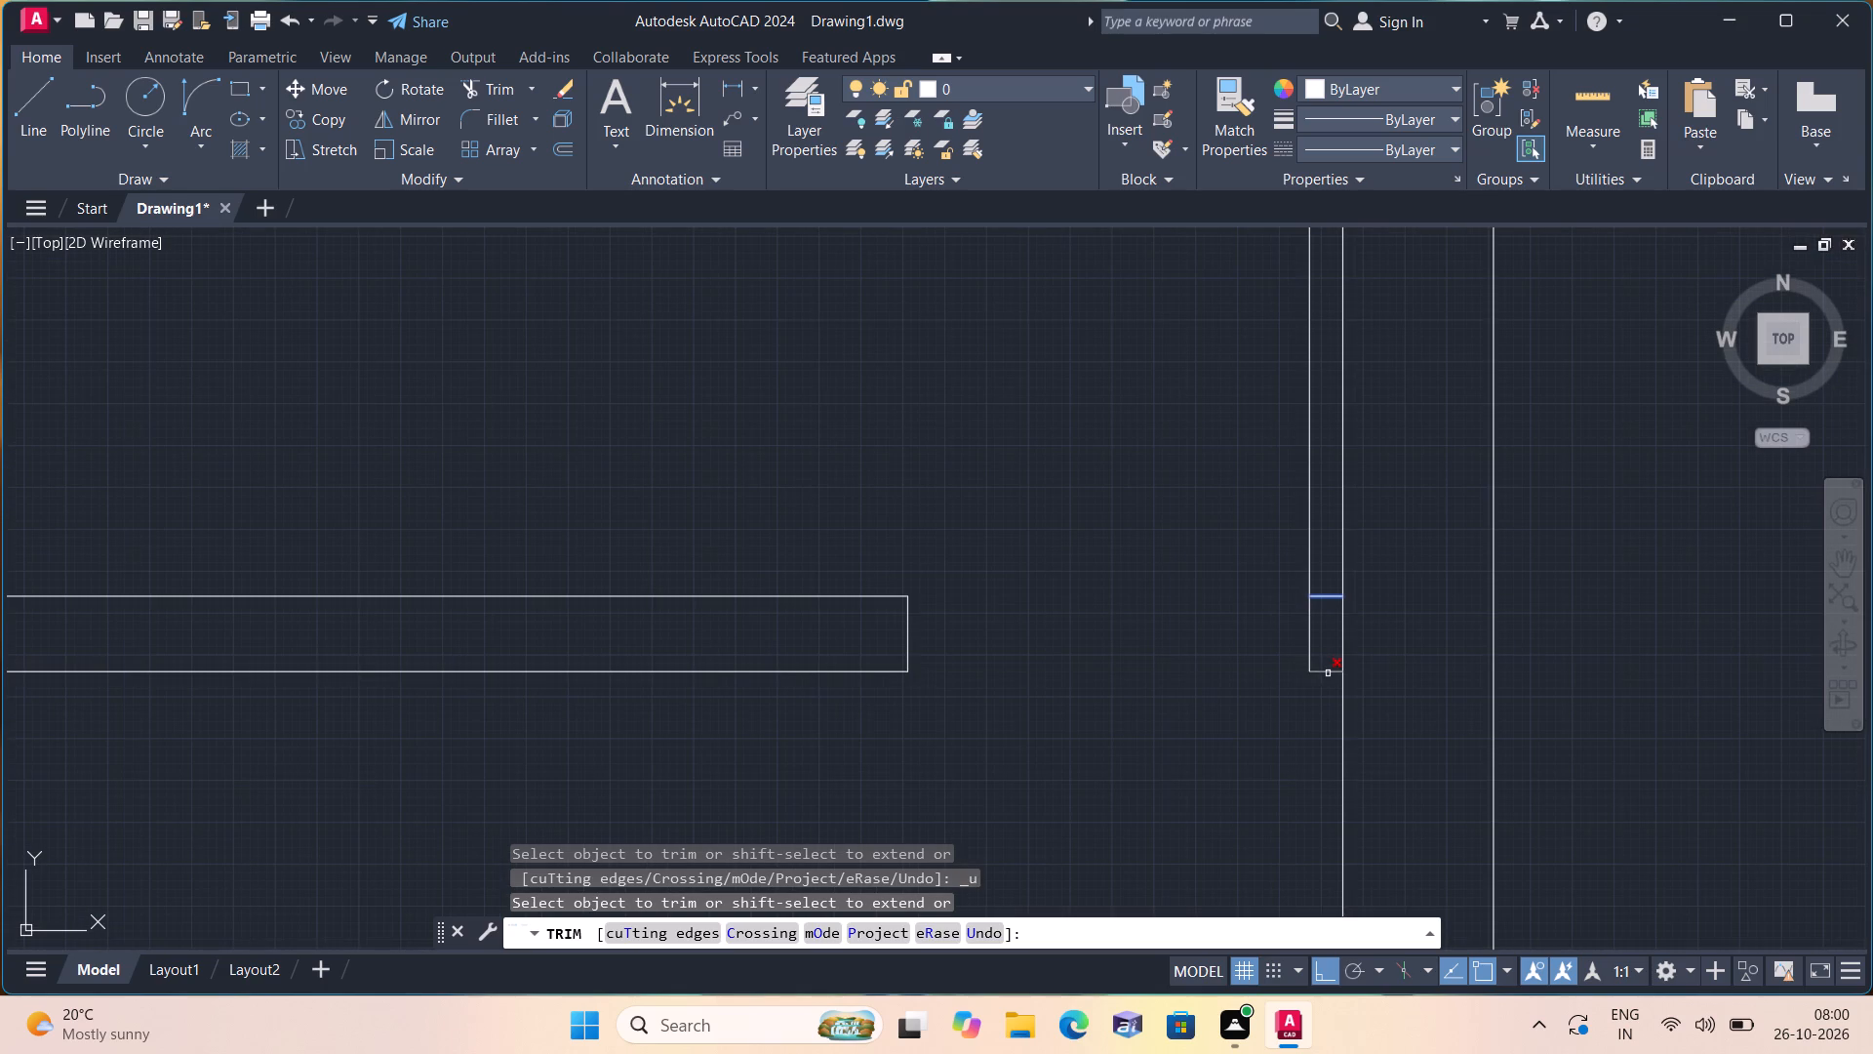
click(1328, 673)
key(Escape)
Draw the door swing as a Start, End, Direction arc from the leaf's top end to the upper corner of the opposite jamb.
scroll(865, 602, down, 2)
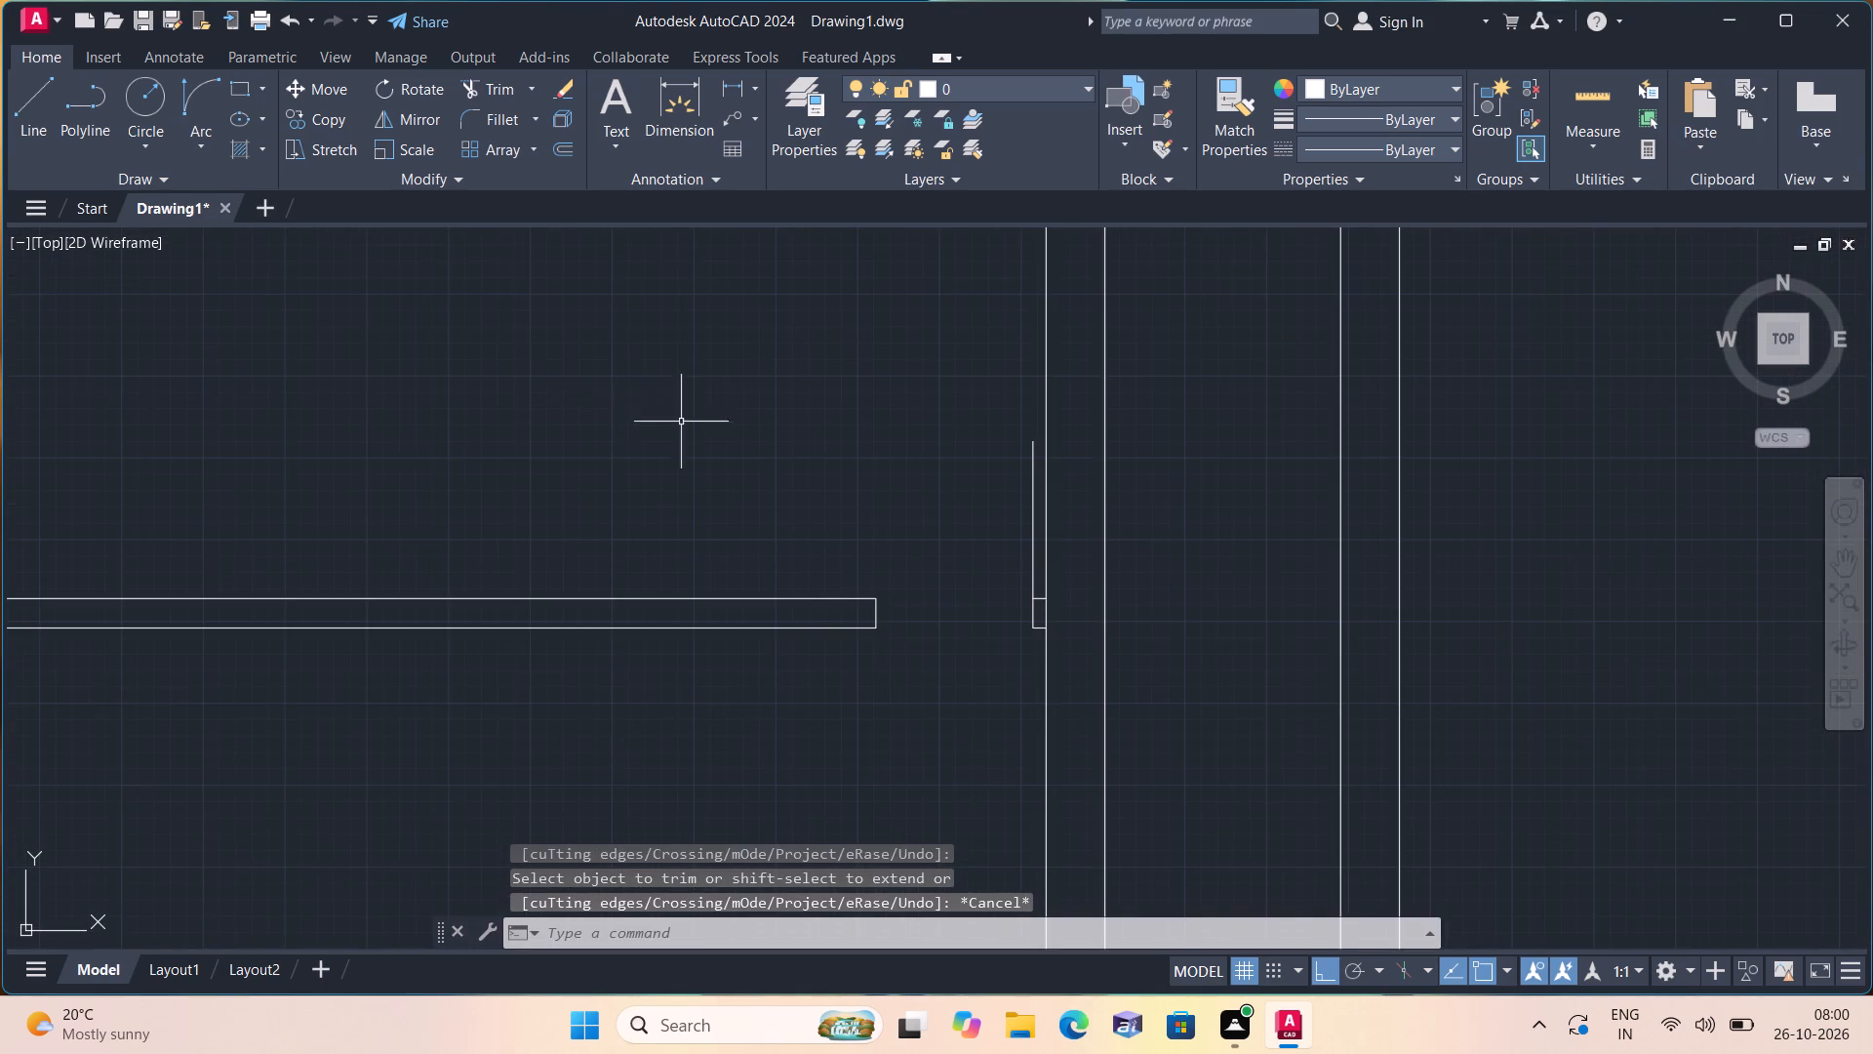
click(192, 149)
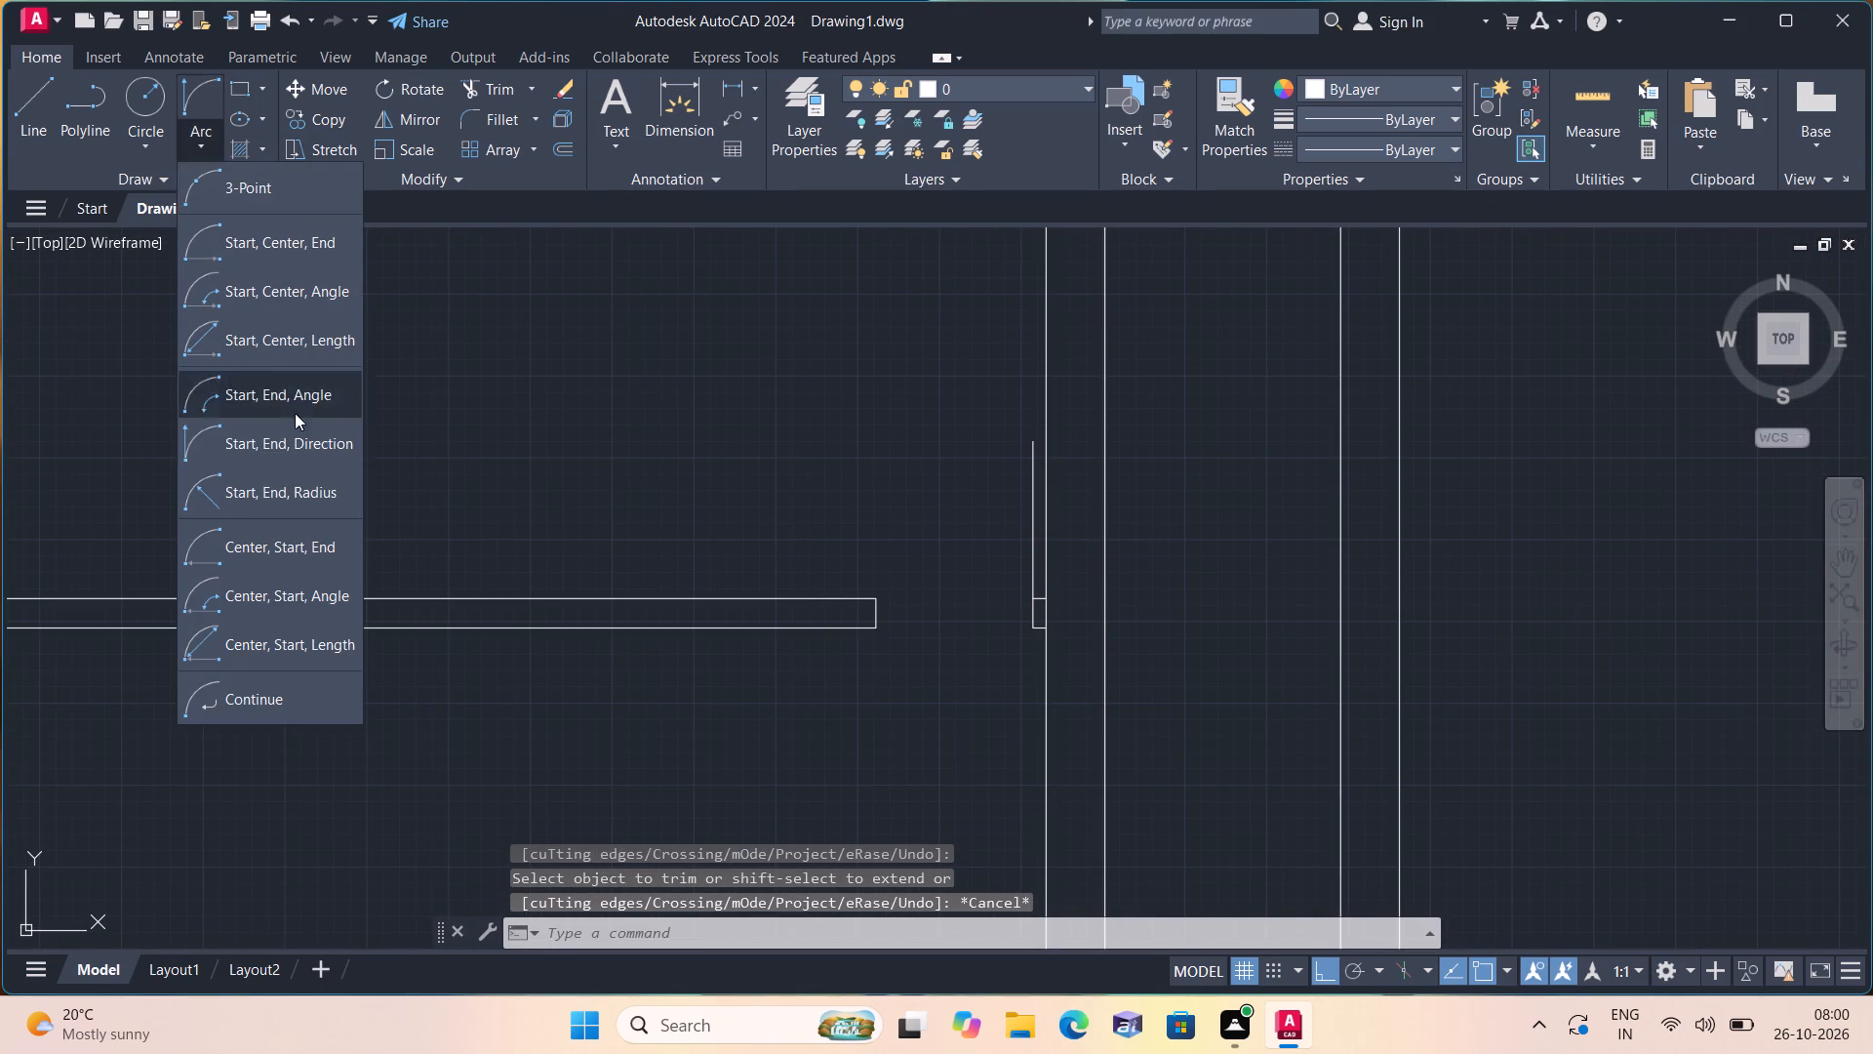
click(307, 444)
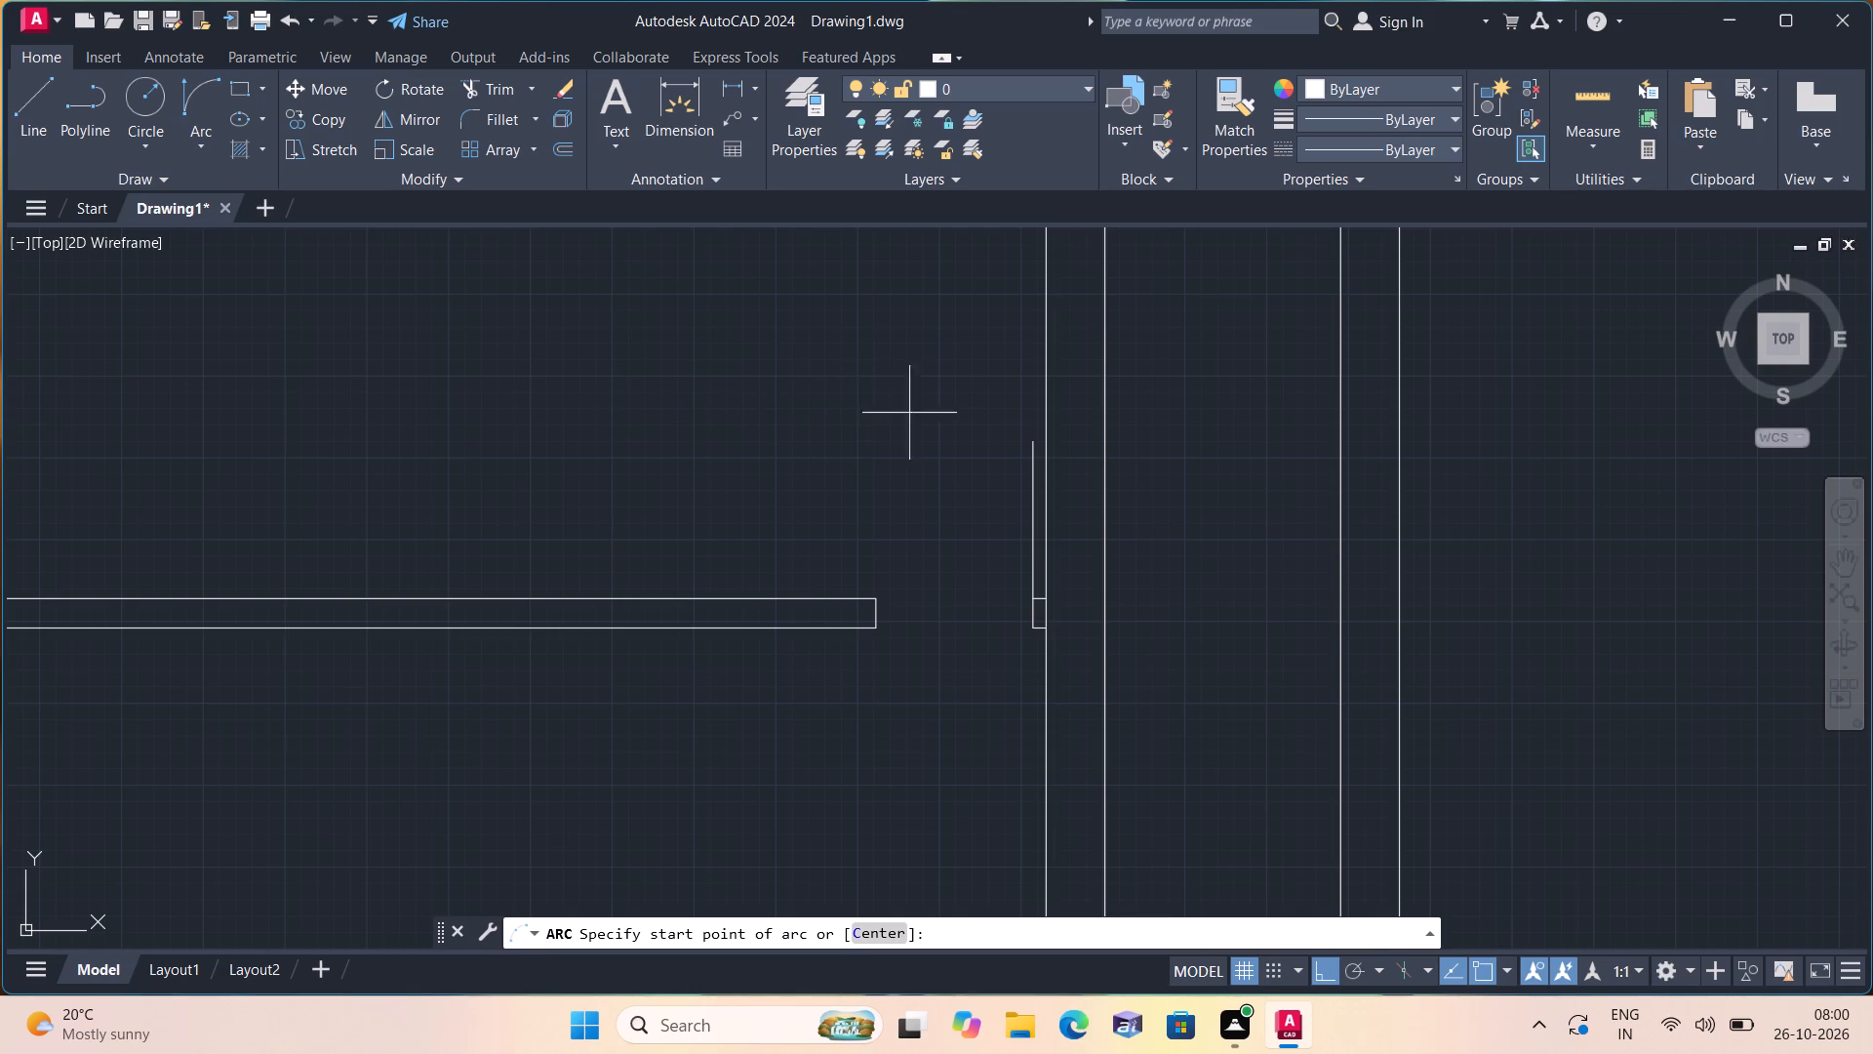
click(1030, 441)
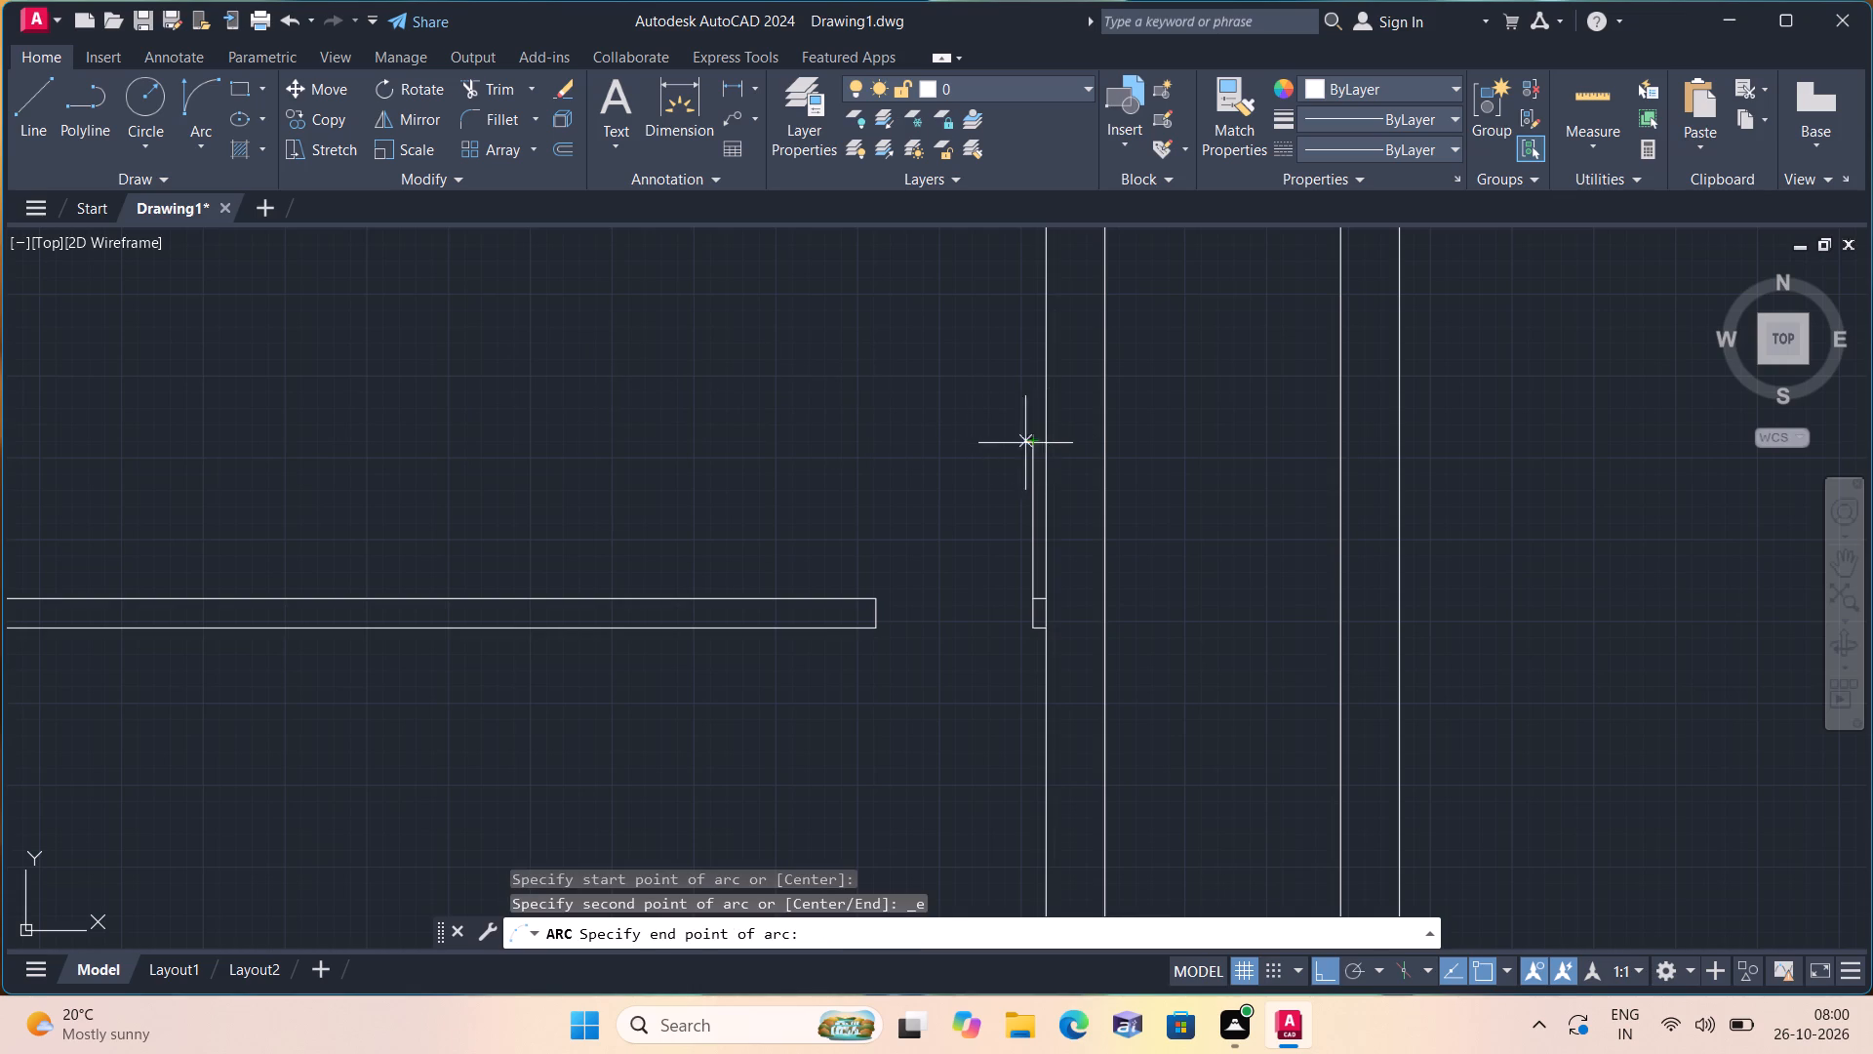
click(877, 595)
click(846, 550)
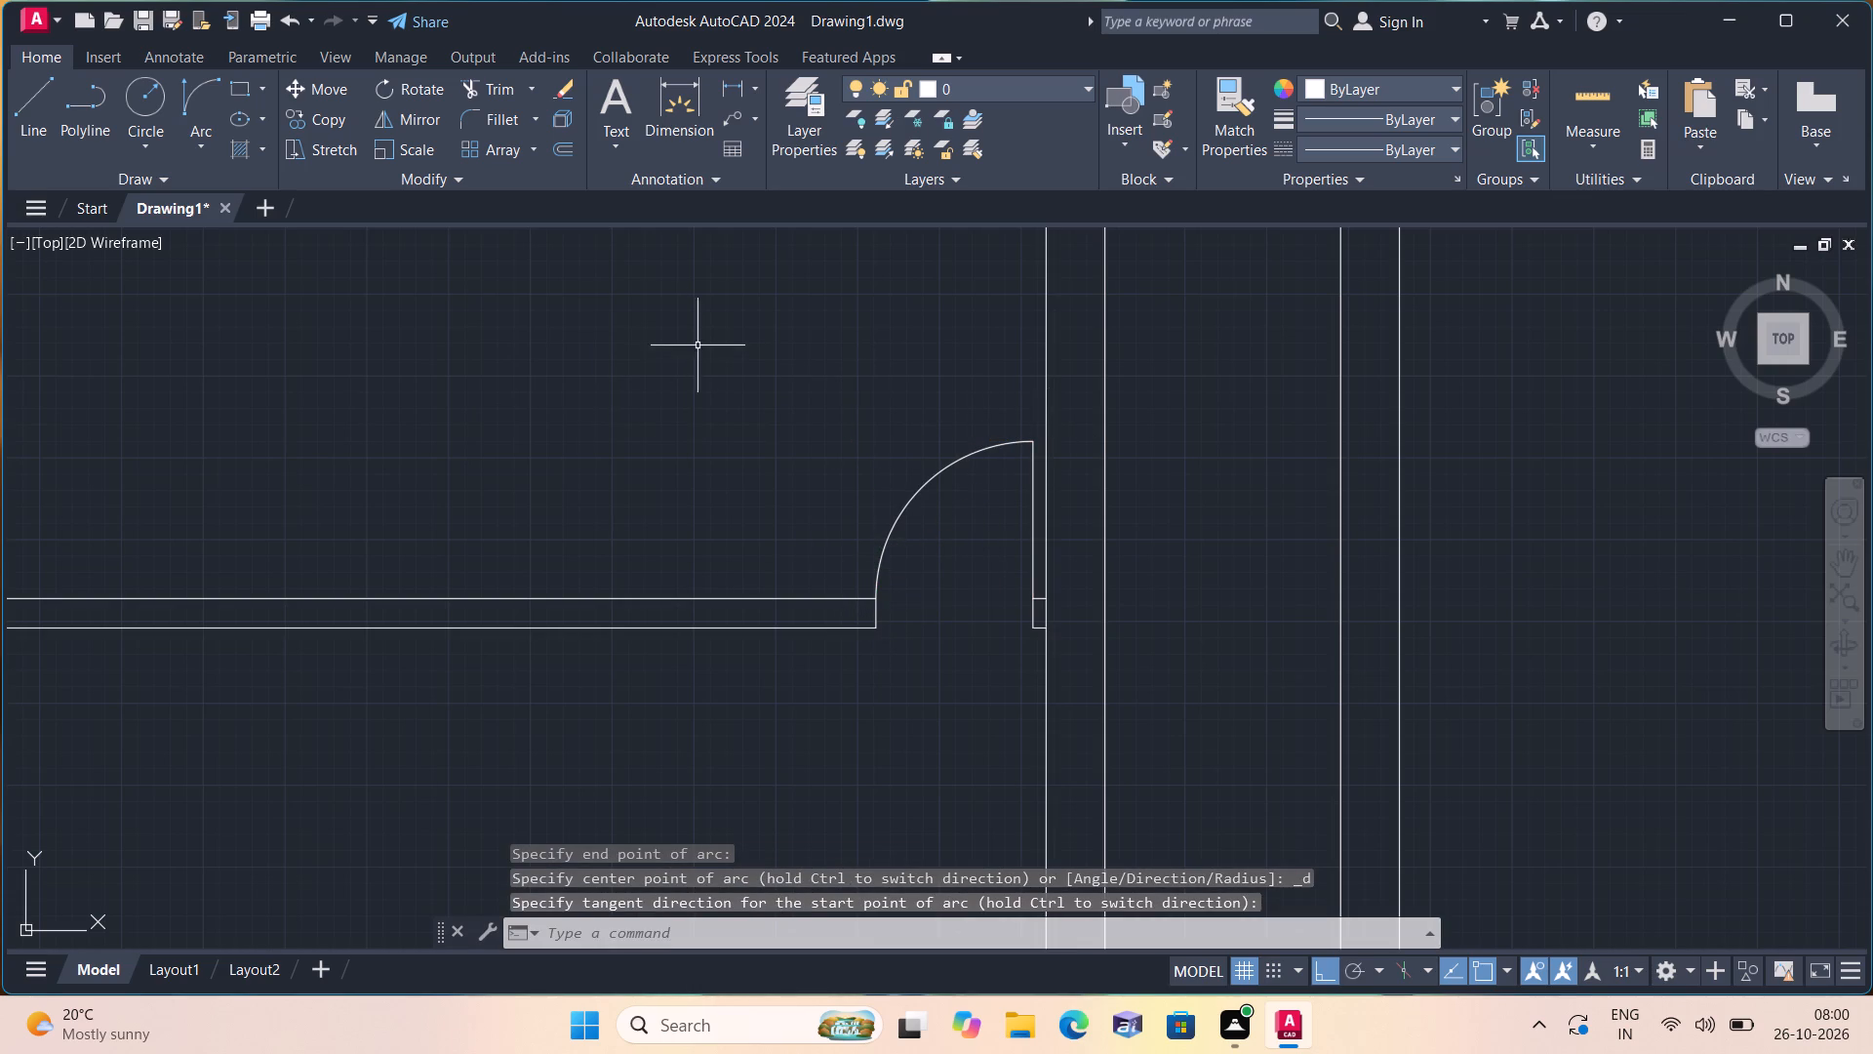
Draw a short vertical line across the lowest partition's thickness, just left of the door opening.
middle_drag(688, 438, 763, 374)
scroll(763, 374, down, 1)
middle_drag(788, 413, 857, 361)
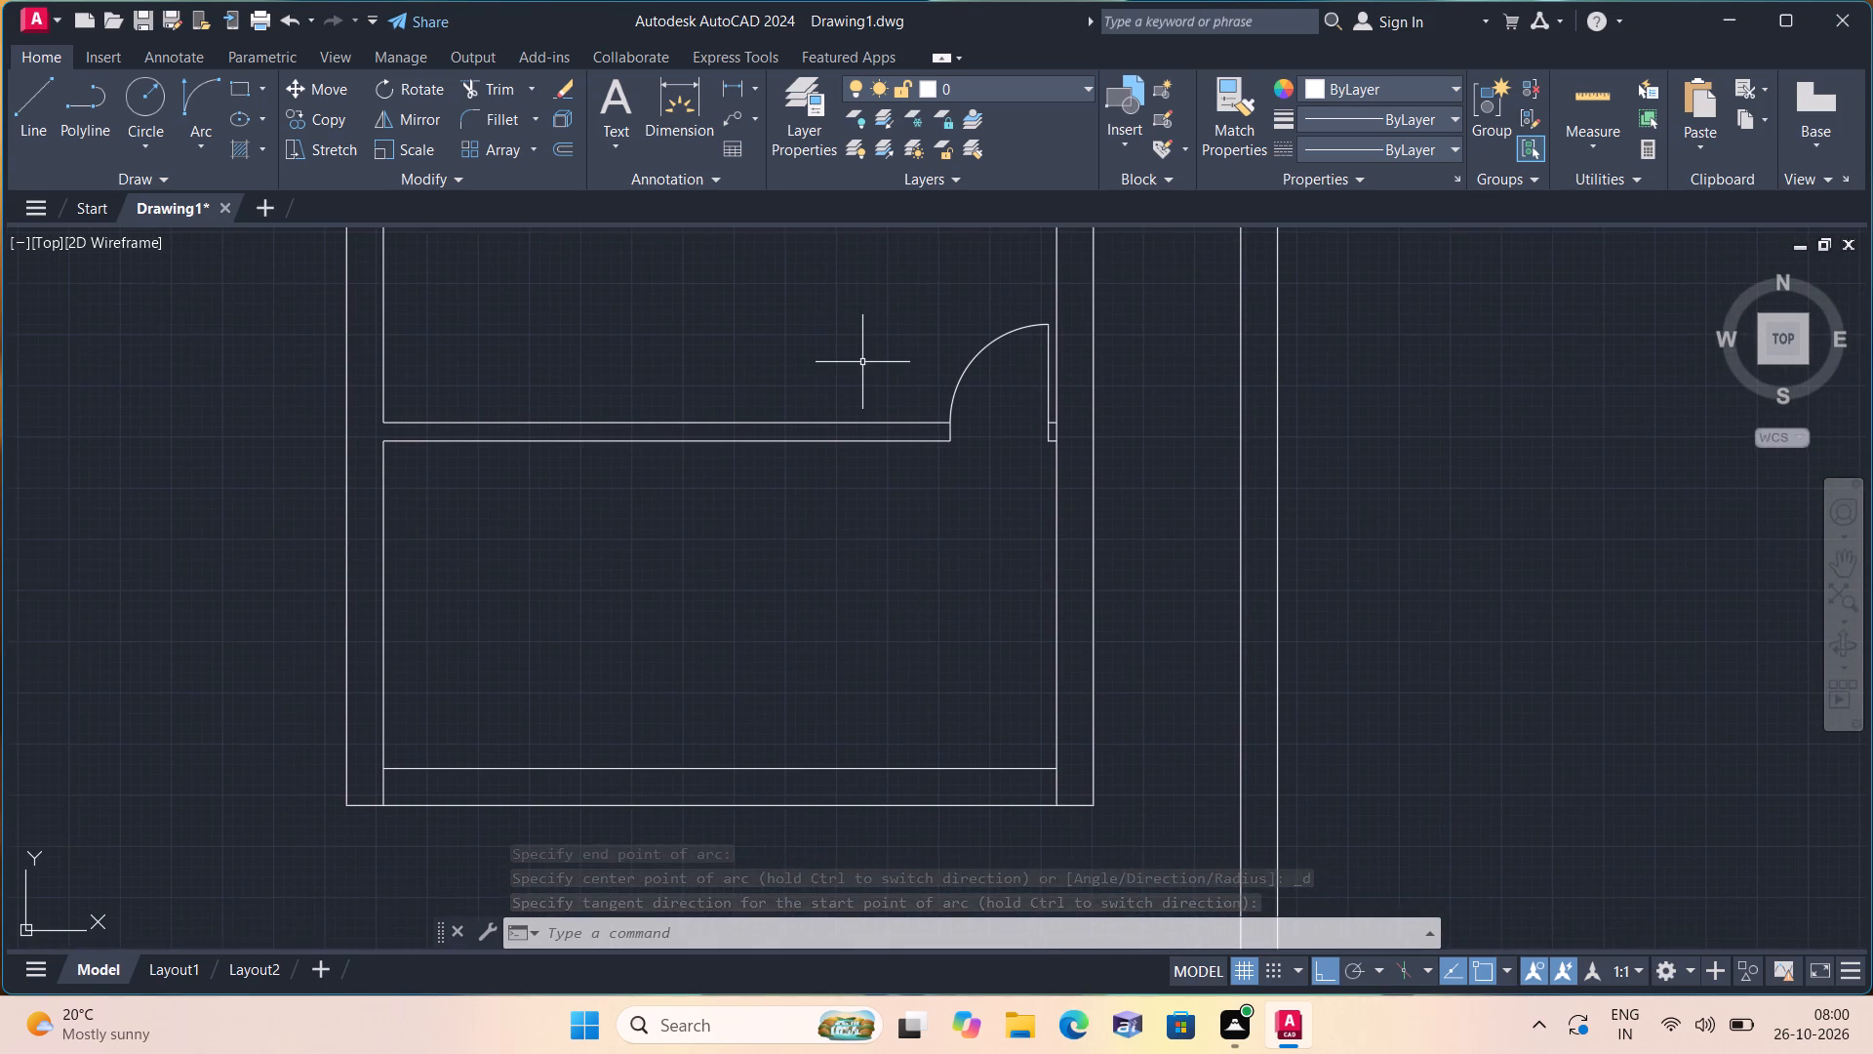
key(l)
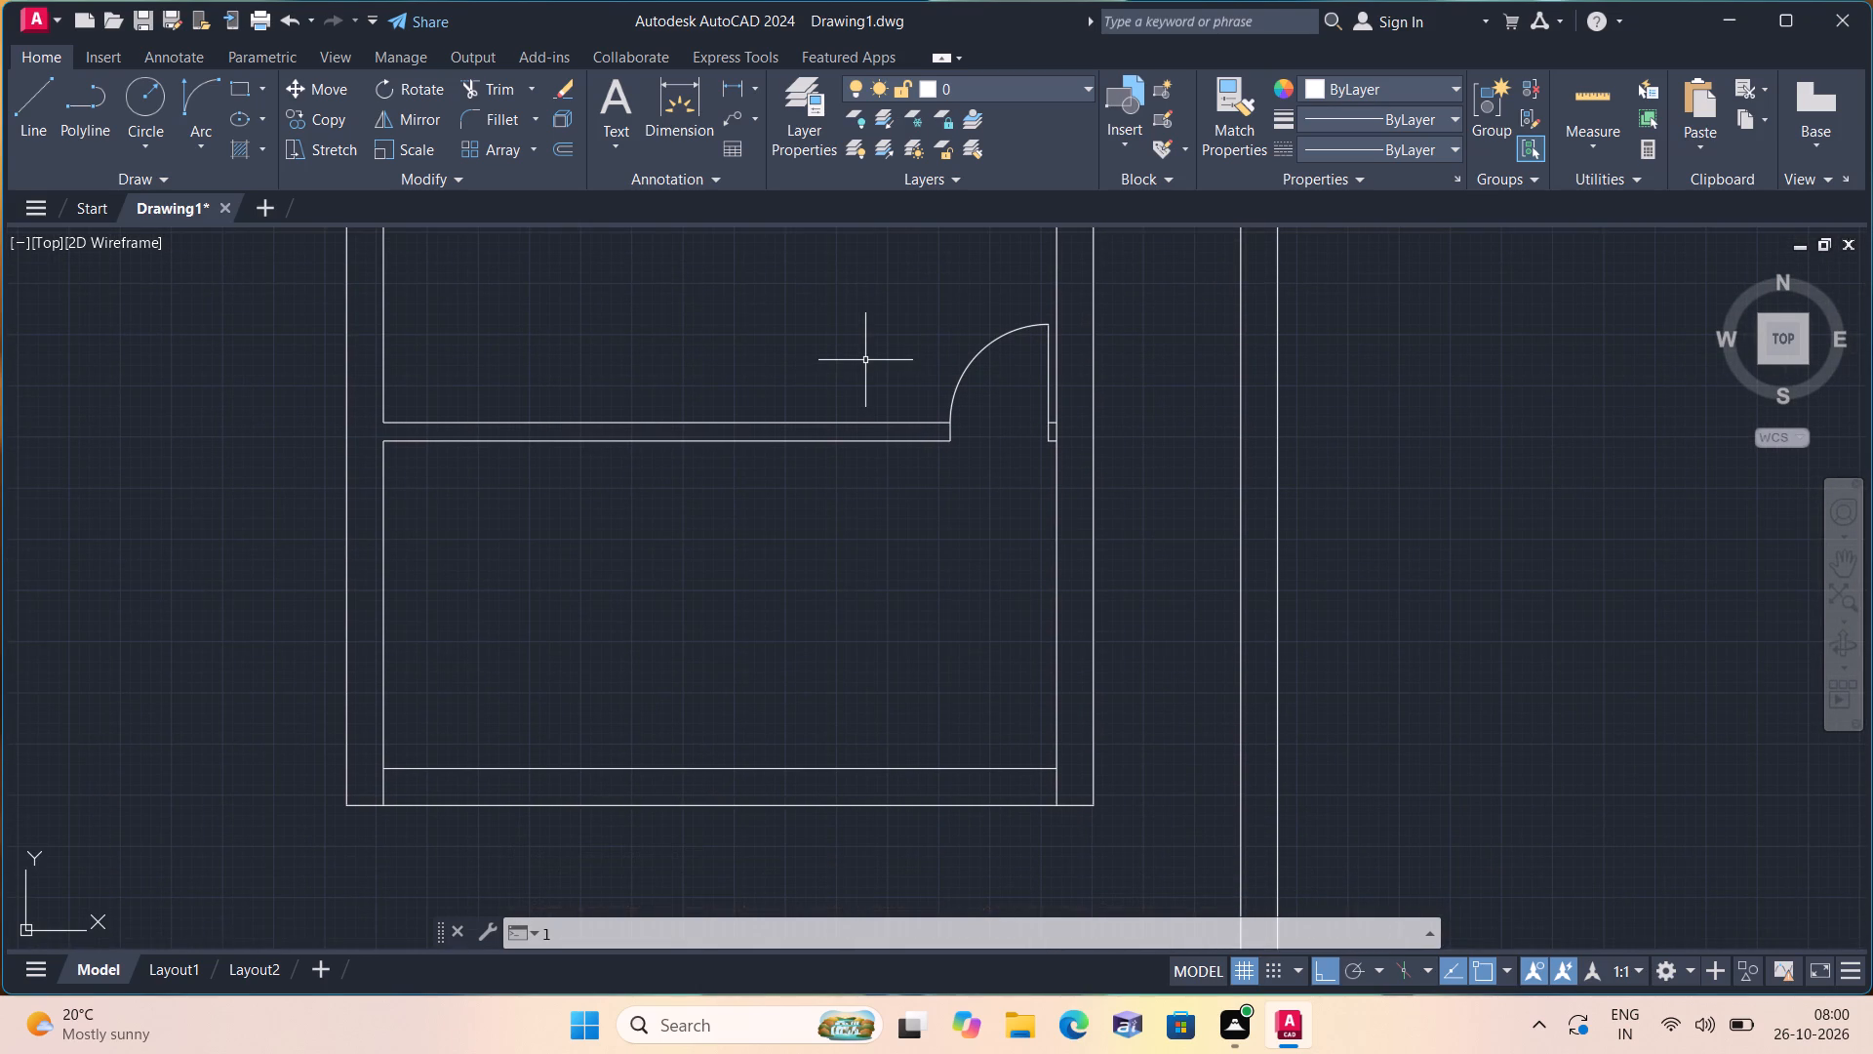
key(Escape)
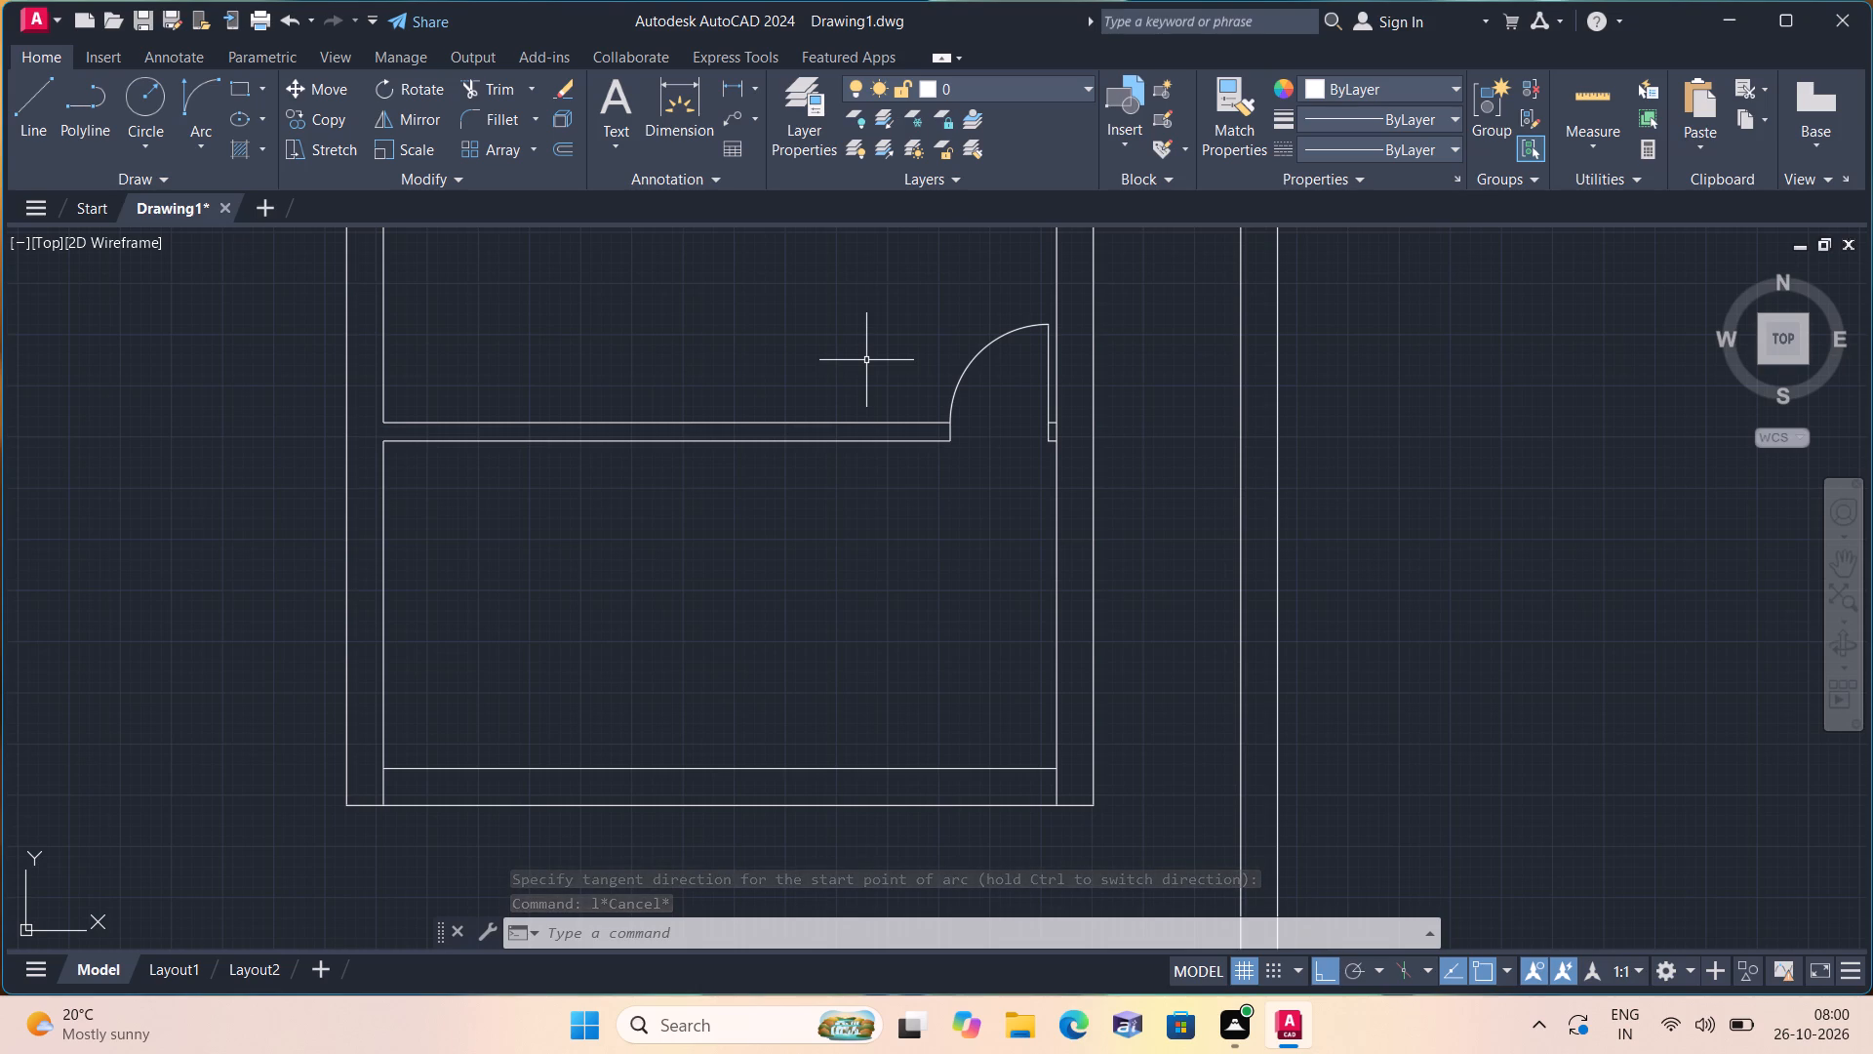
scroll(867, 360, down, 1)
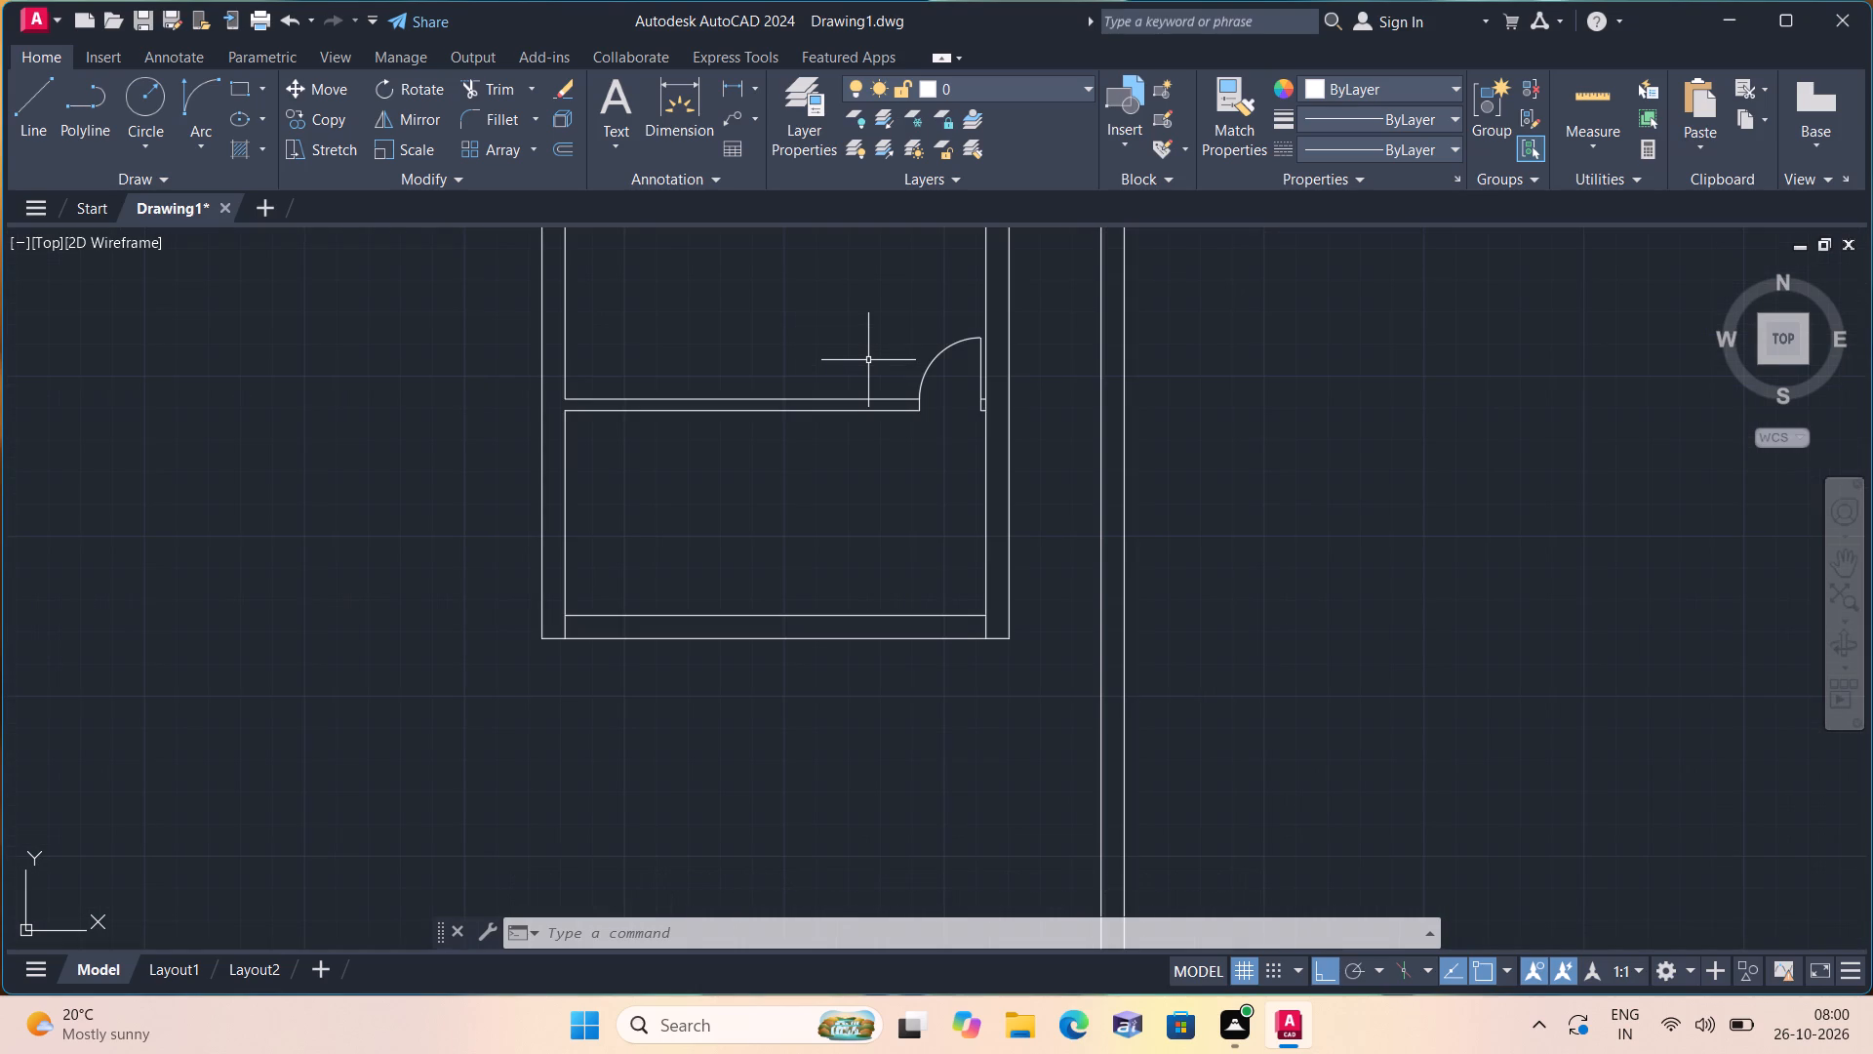
key(l)
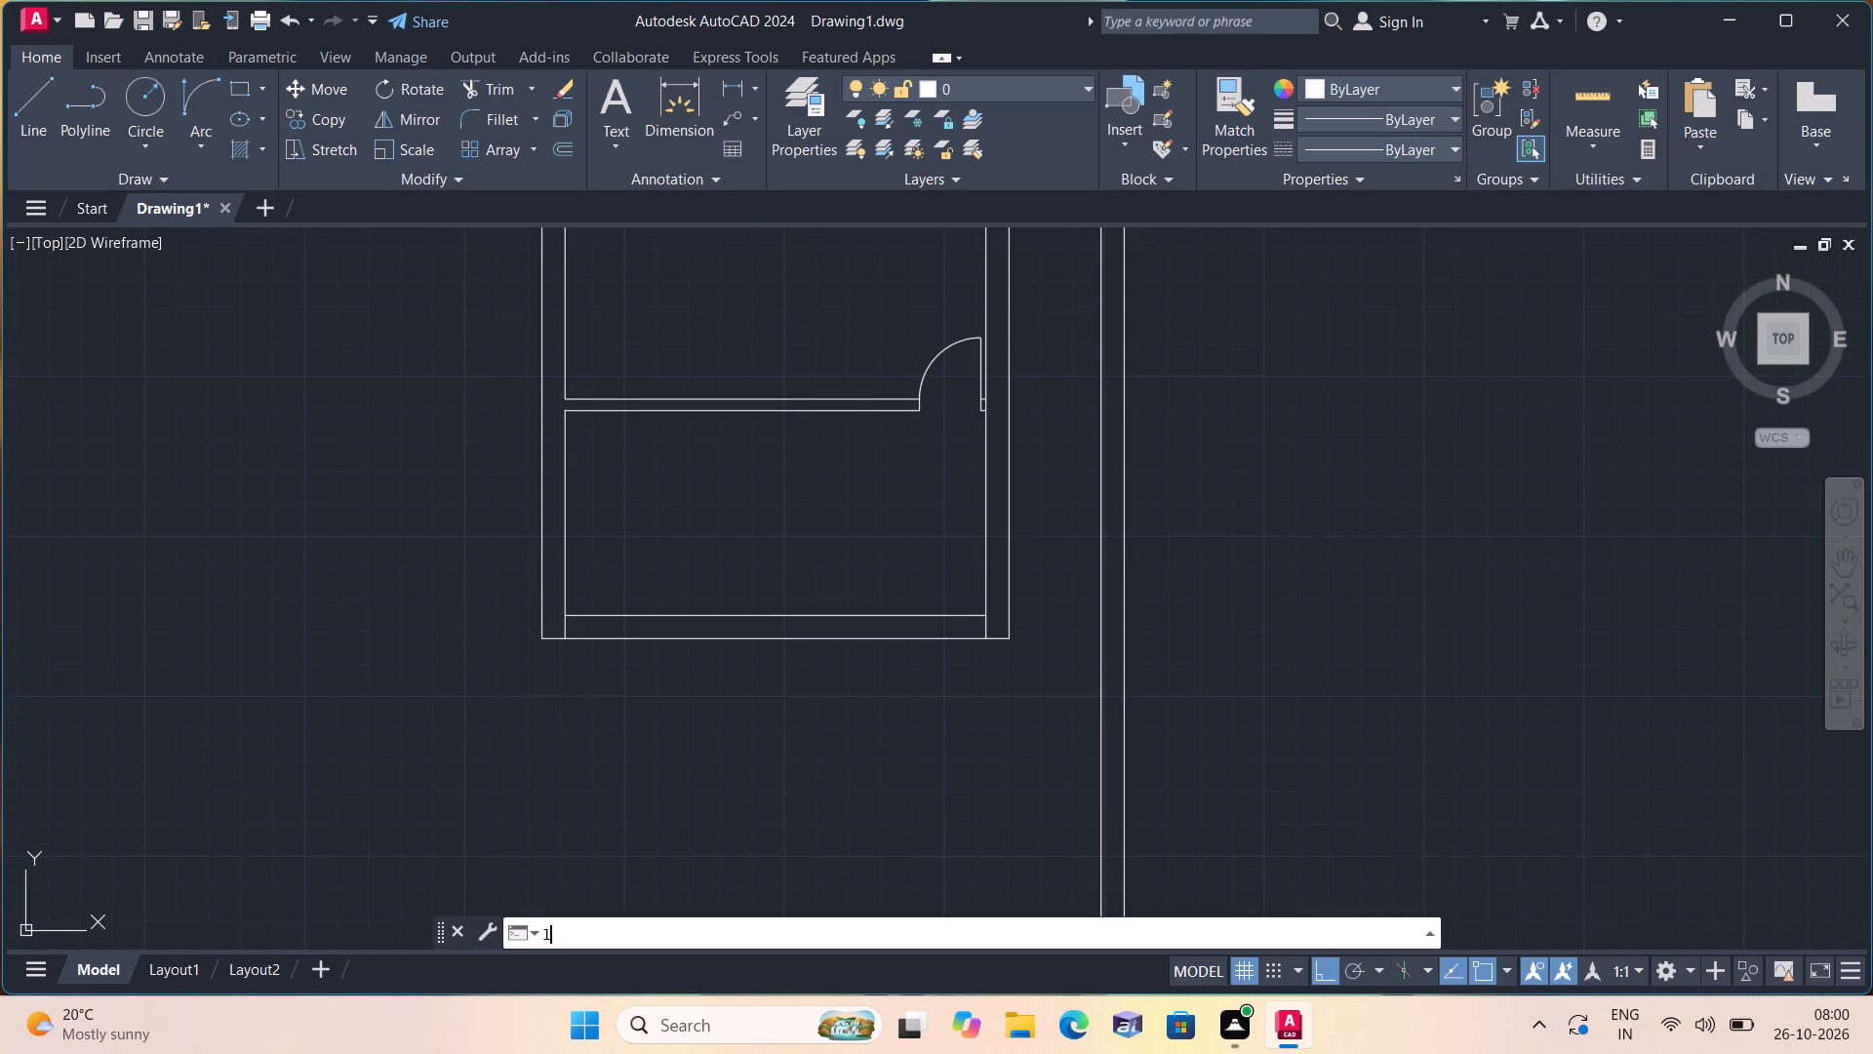
key(space)
scroll(874, 421, up, 1)
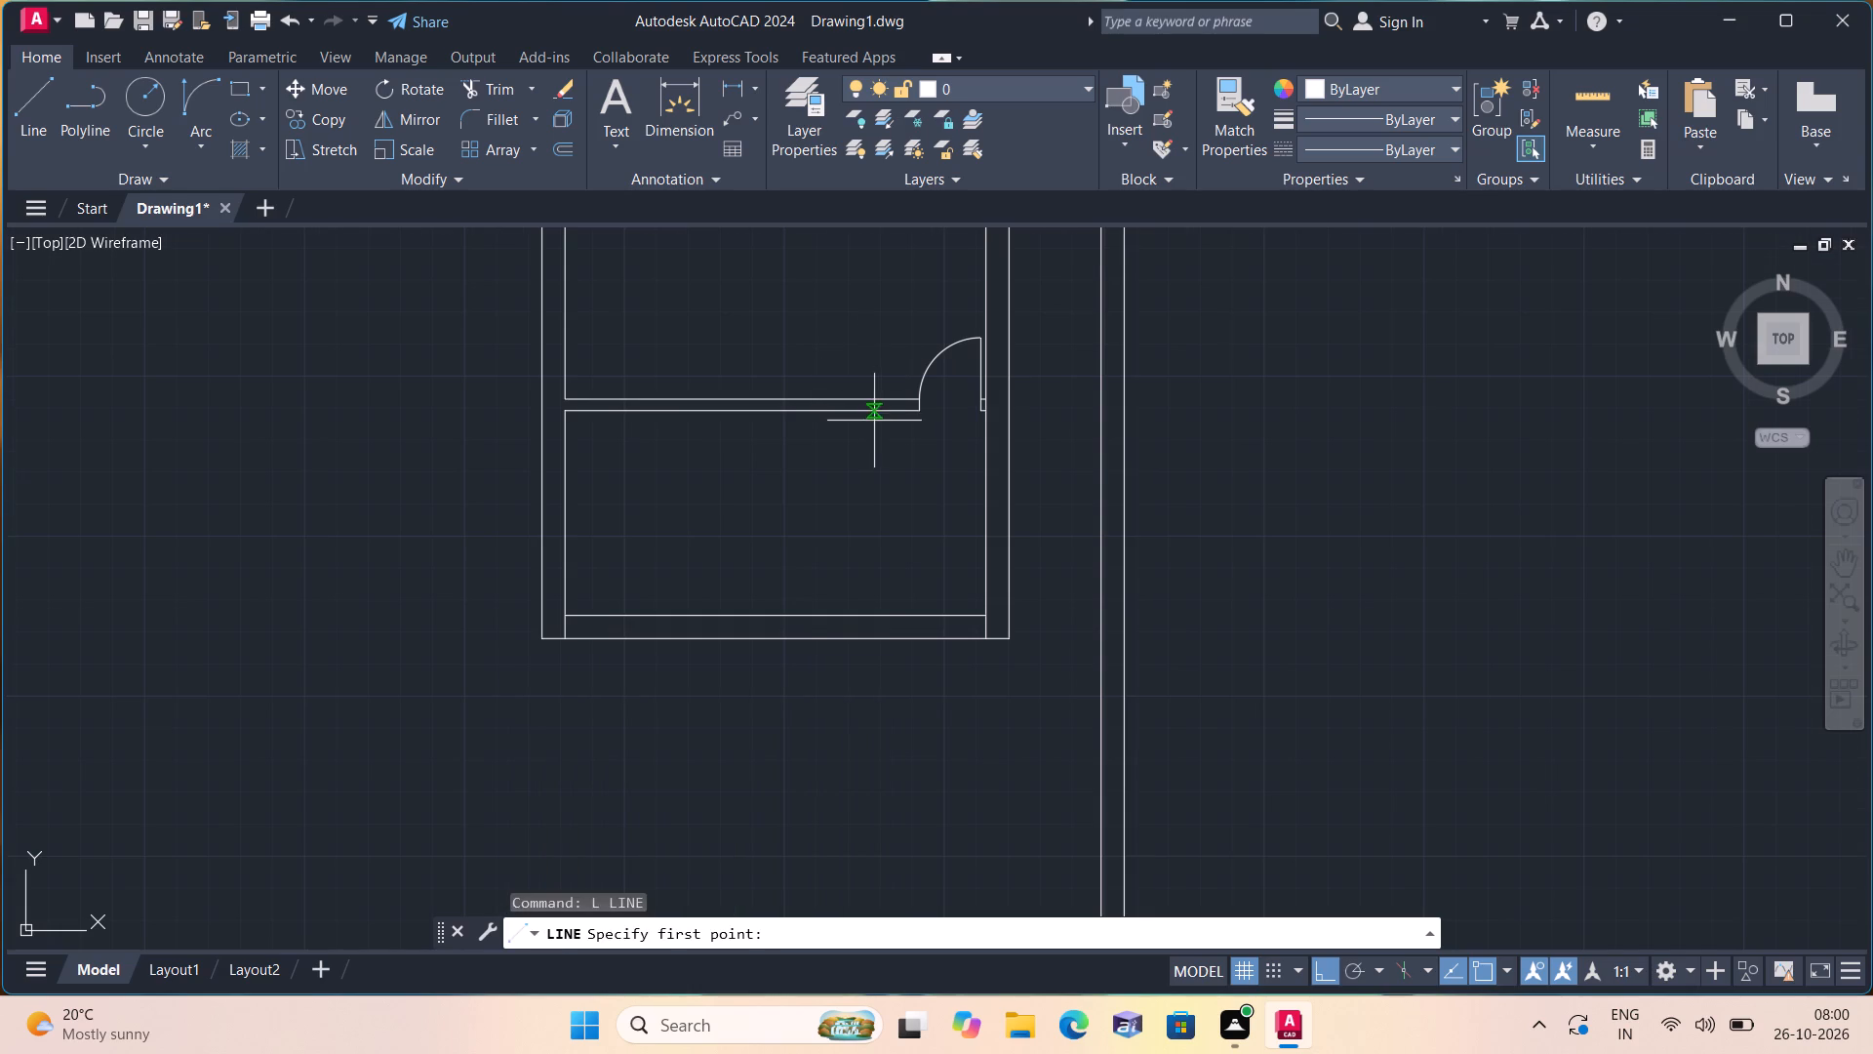
scroll(874, 422, up, 2)
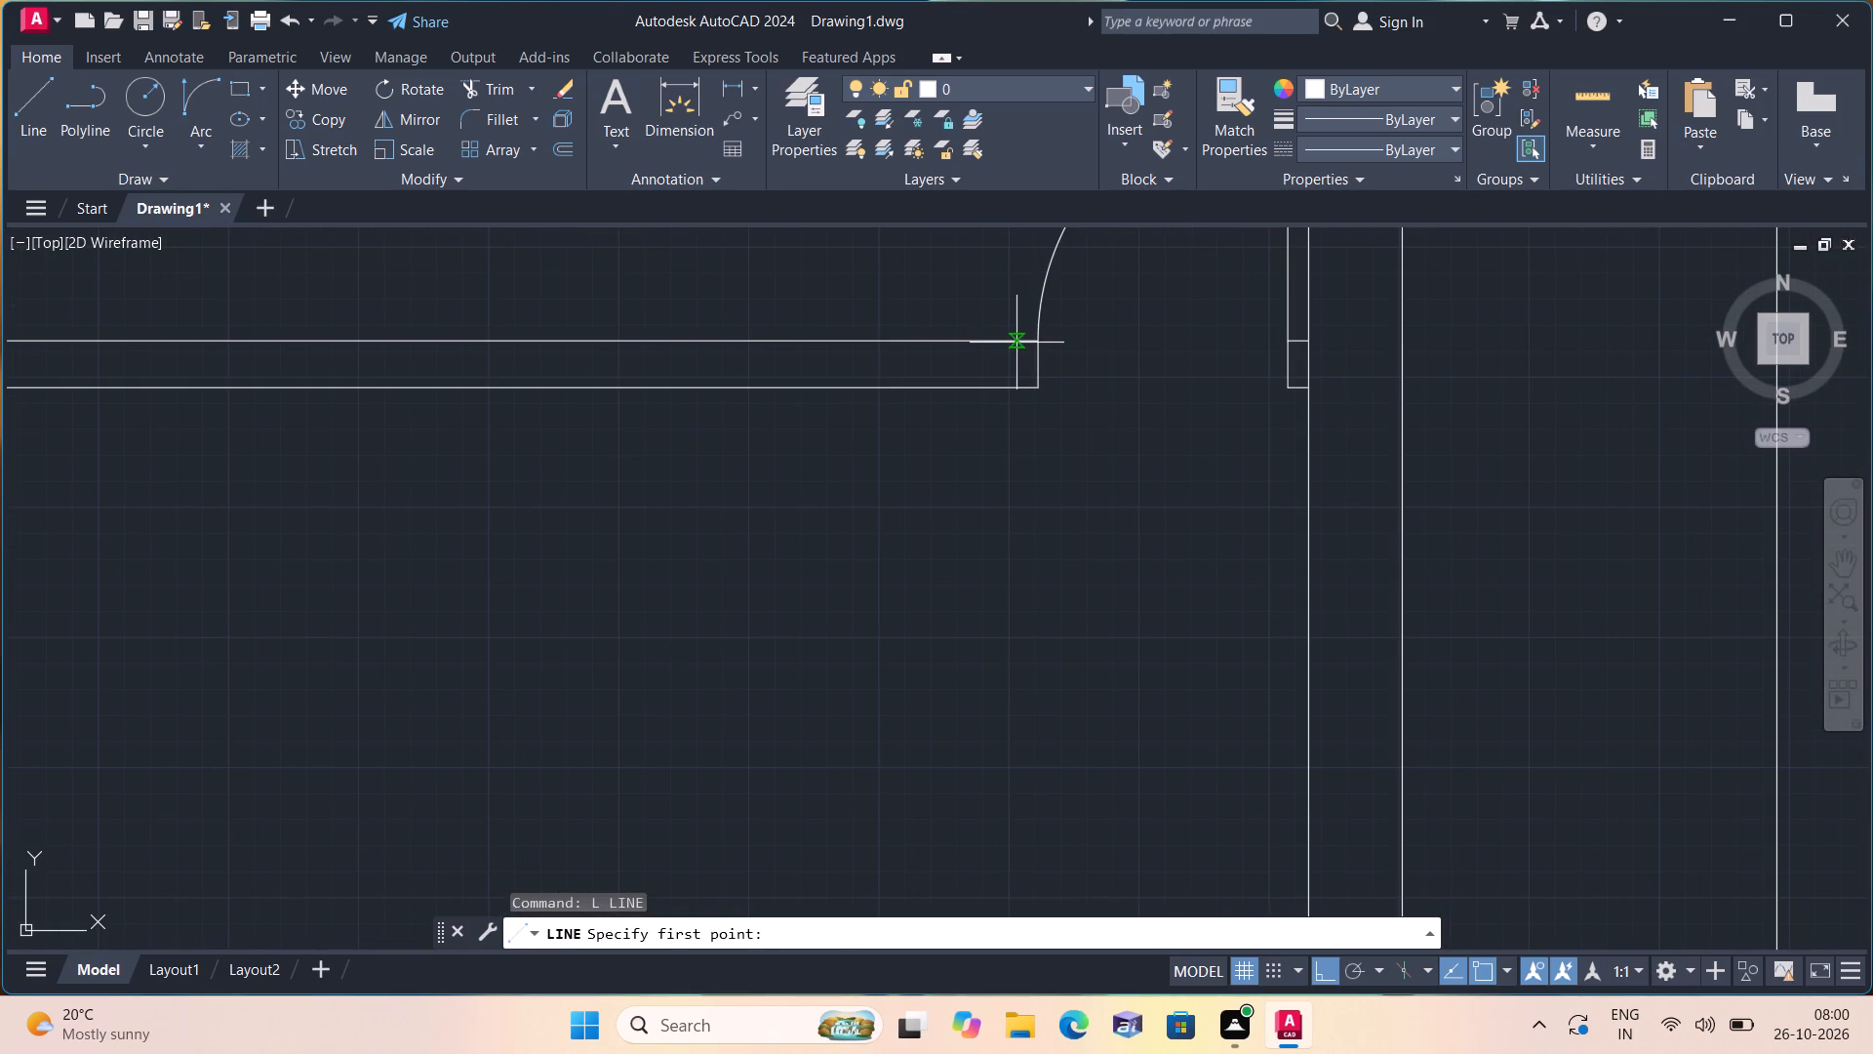
drag(1016, 343, 1016, 360)
drag(1015, 373, 1016, 392)
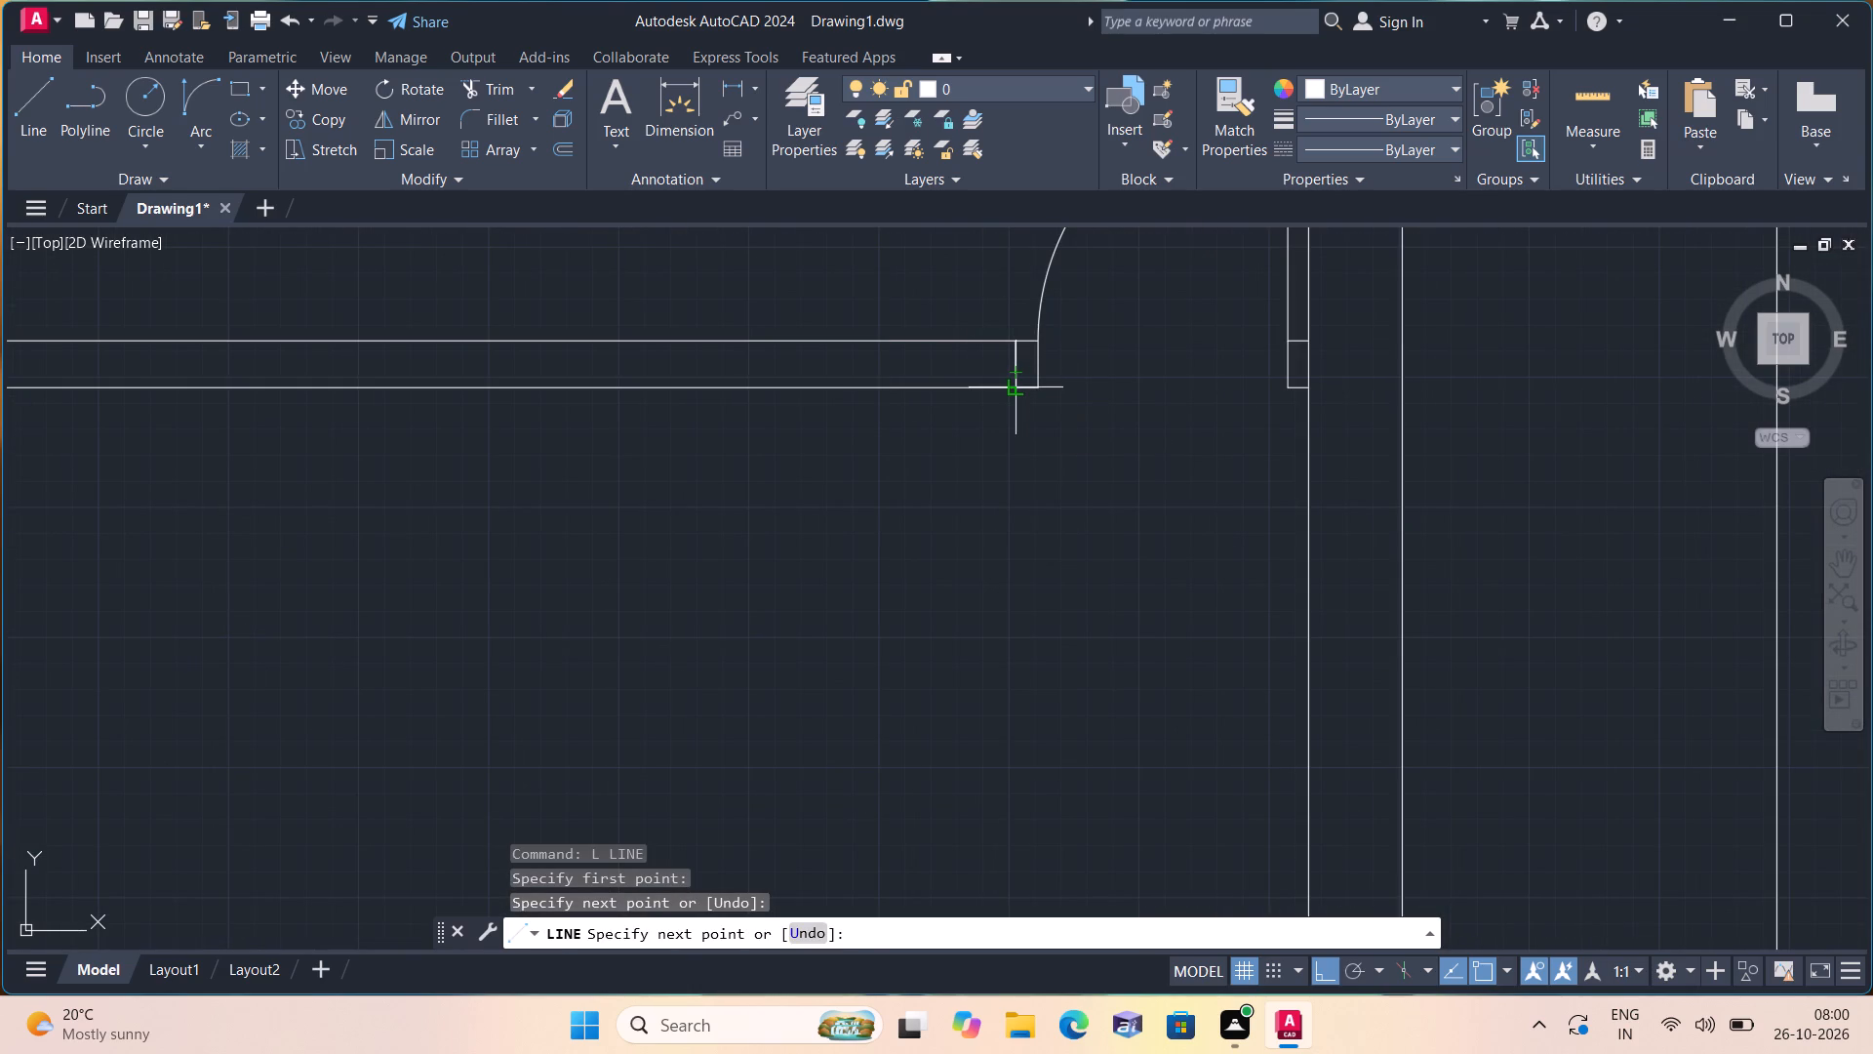
click(1013, 386)
key(space)
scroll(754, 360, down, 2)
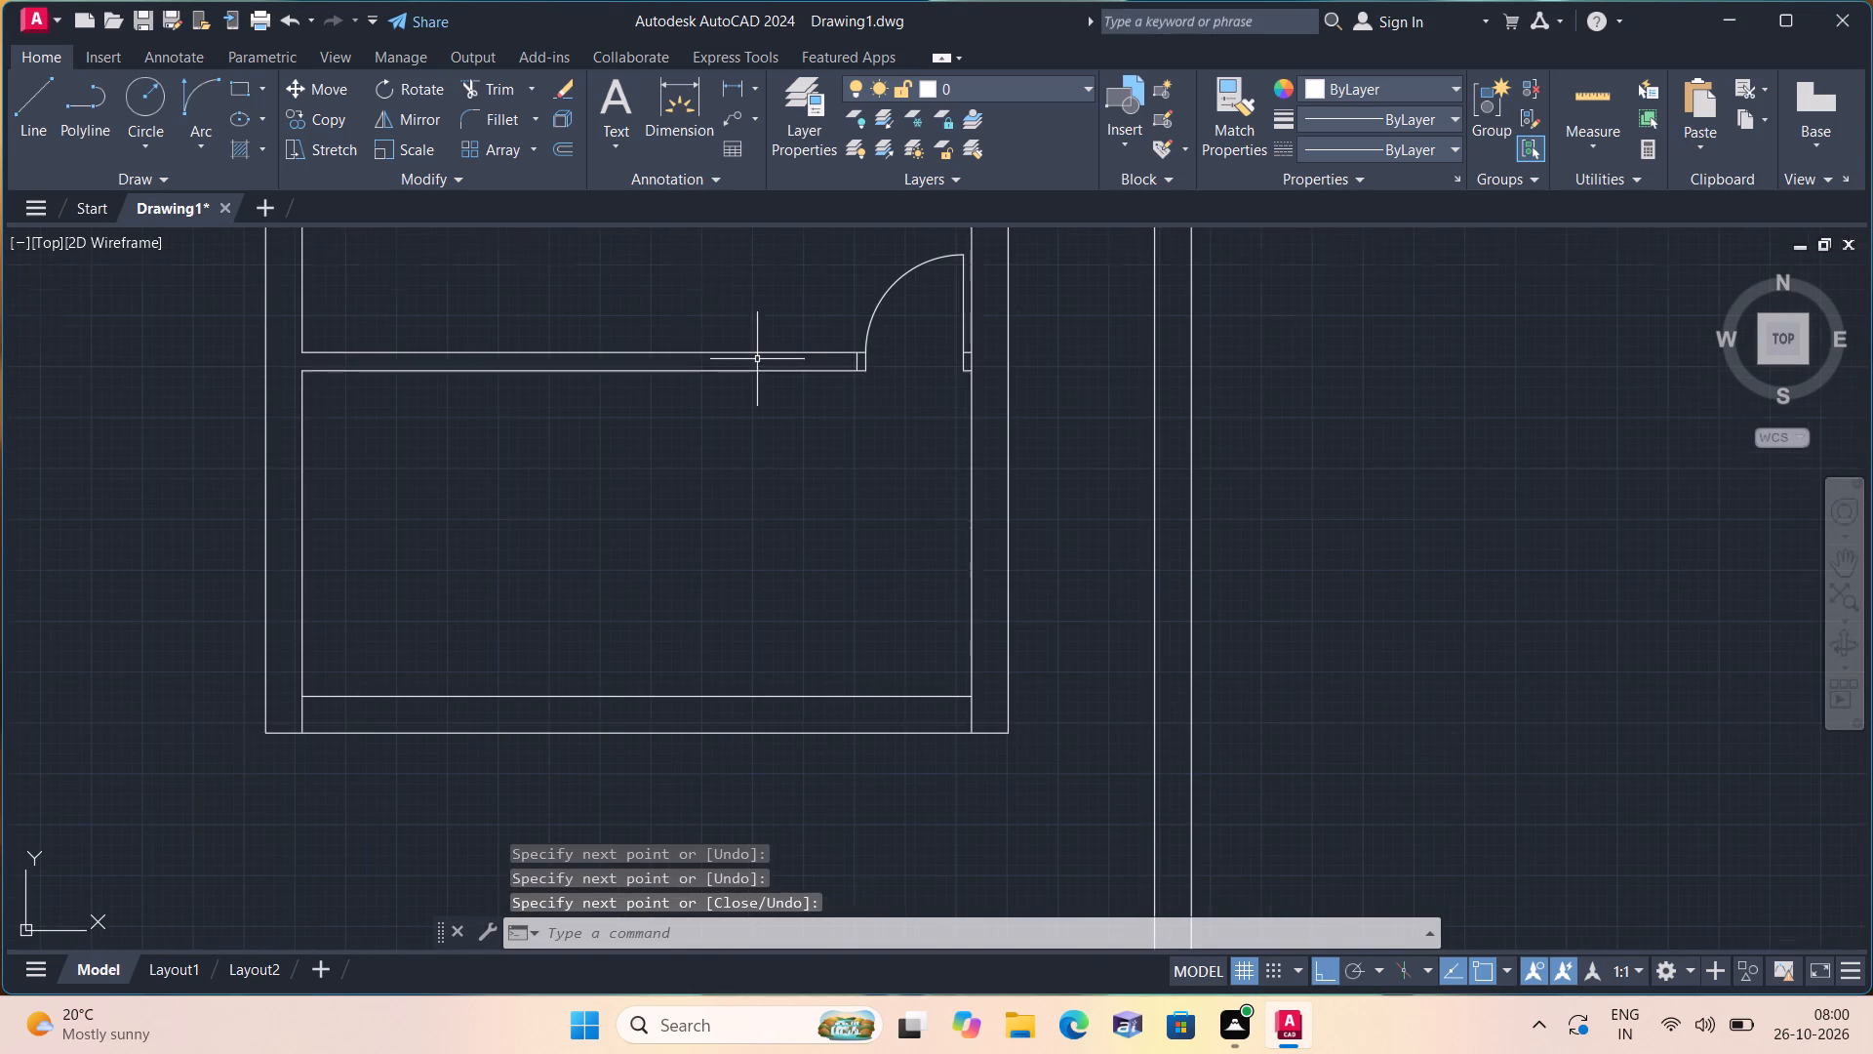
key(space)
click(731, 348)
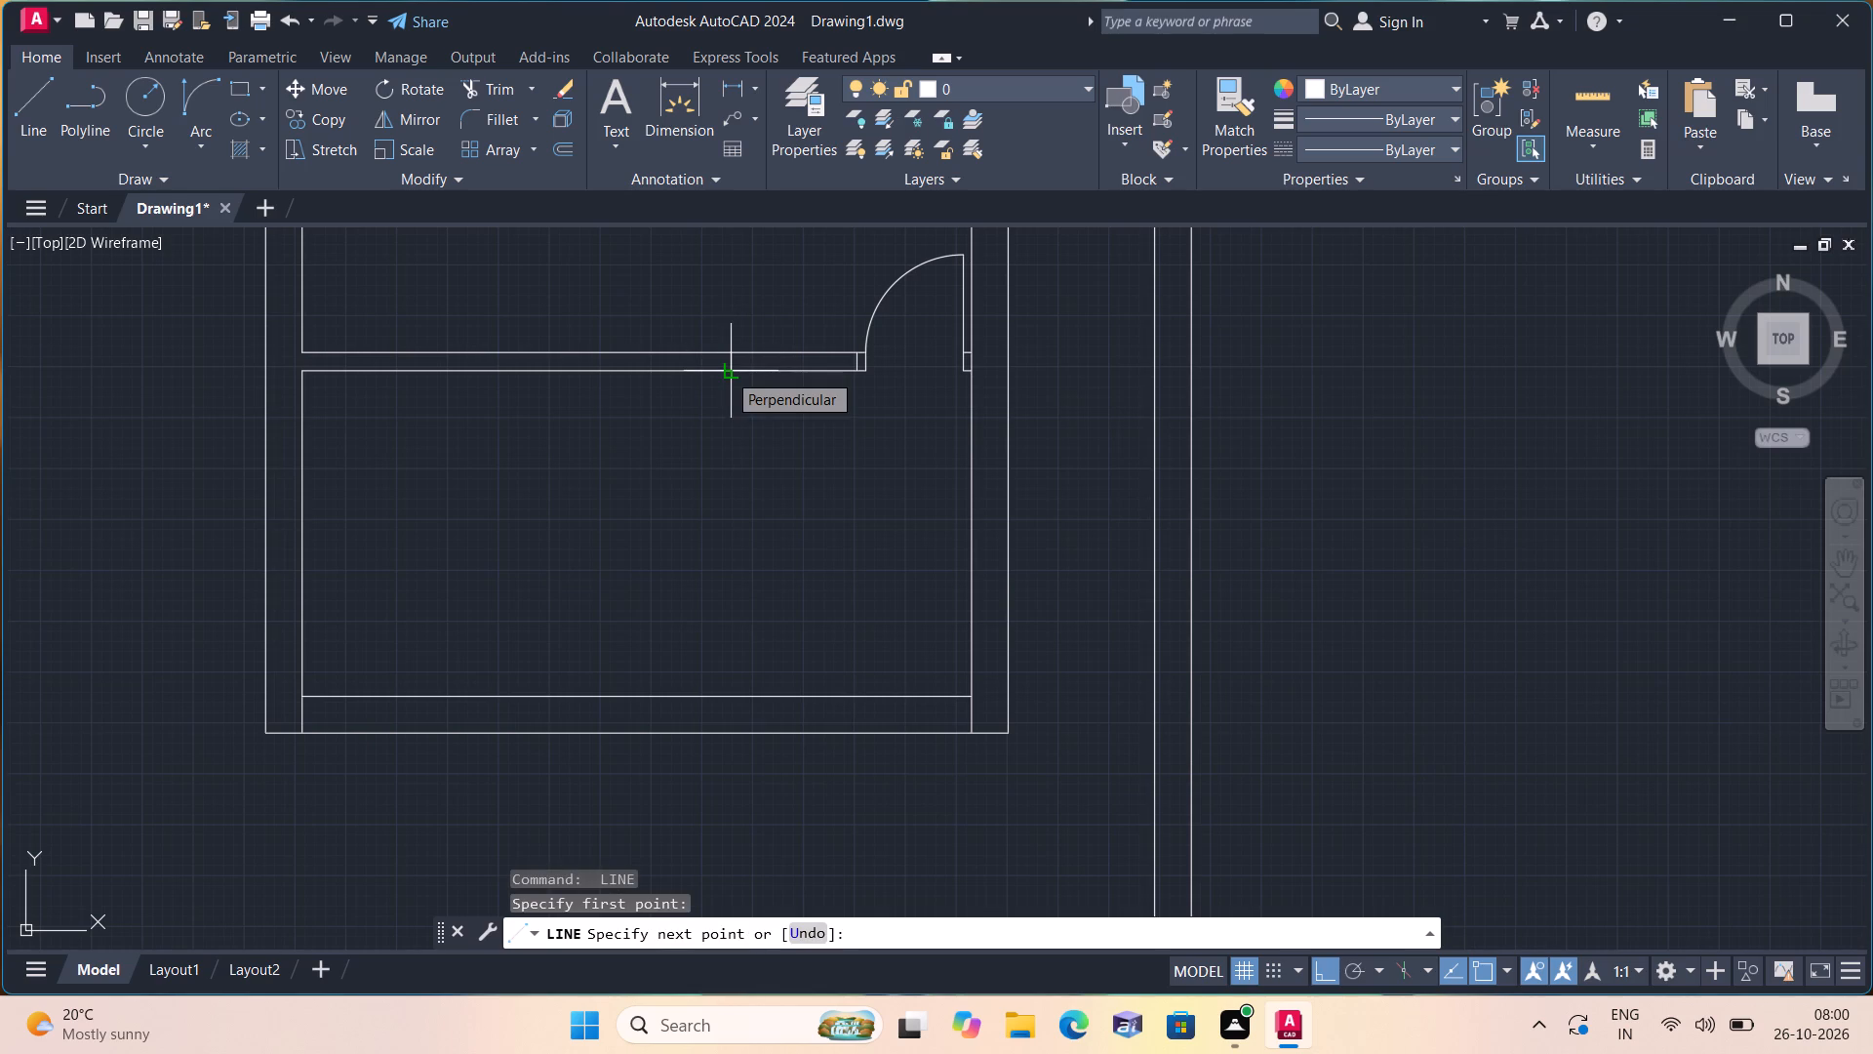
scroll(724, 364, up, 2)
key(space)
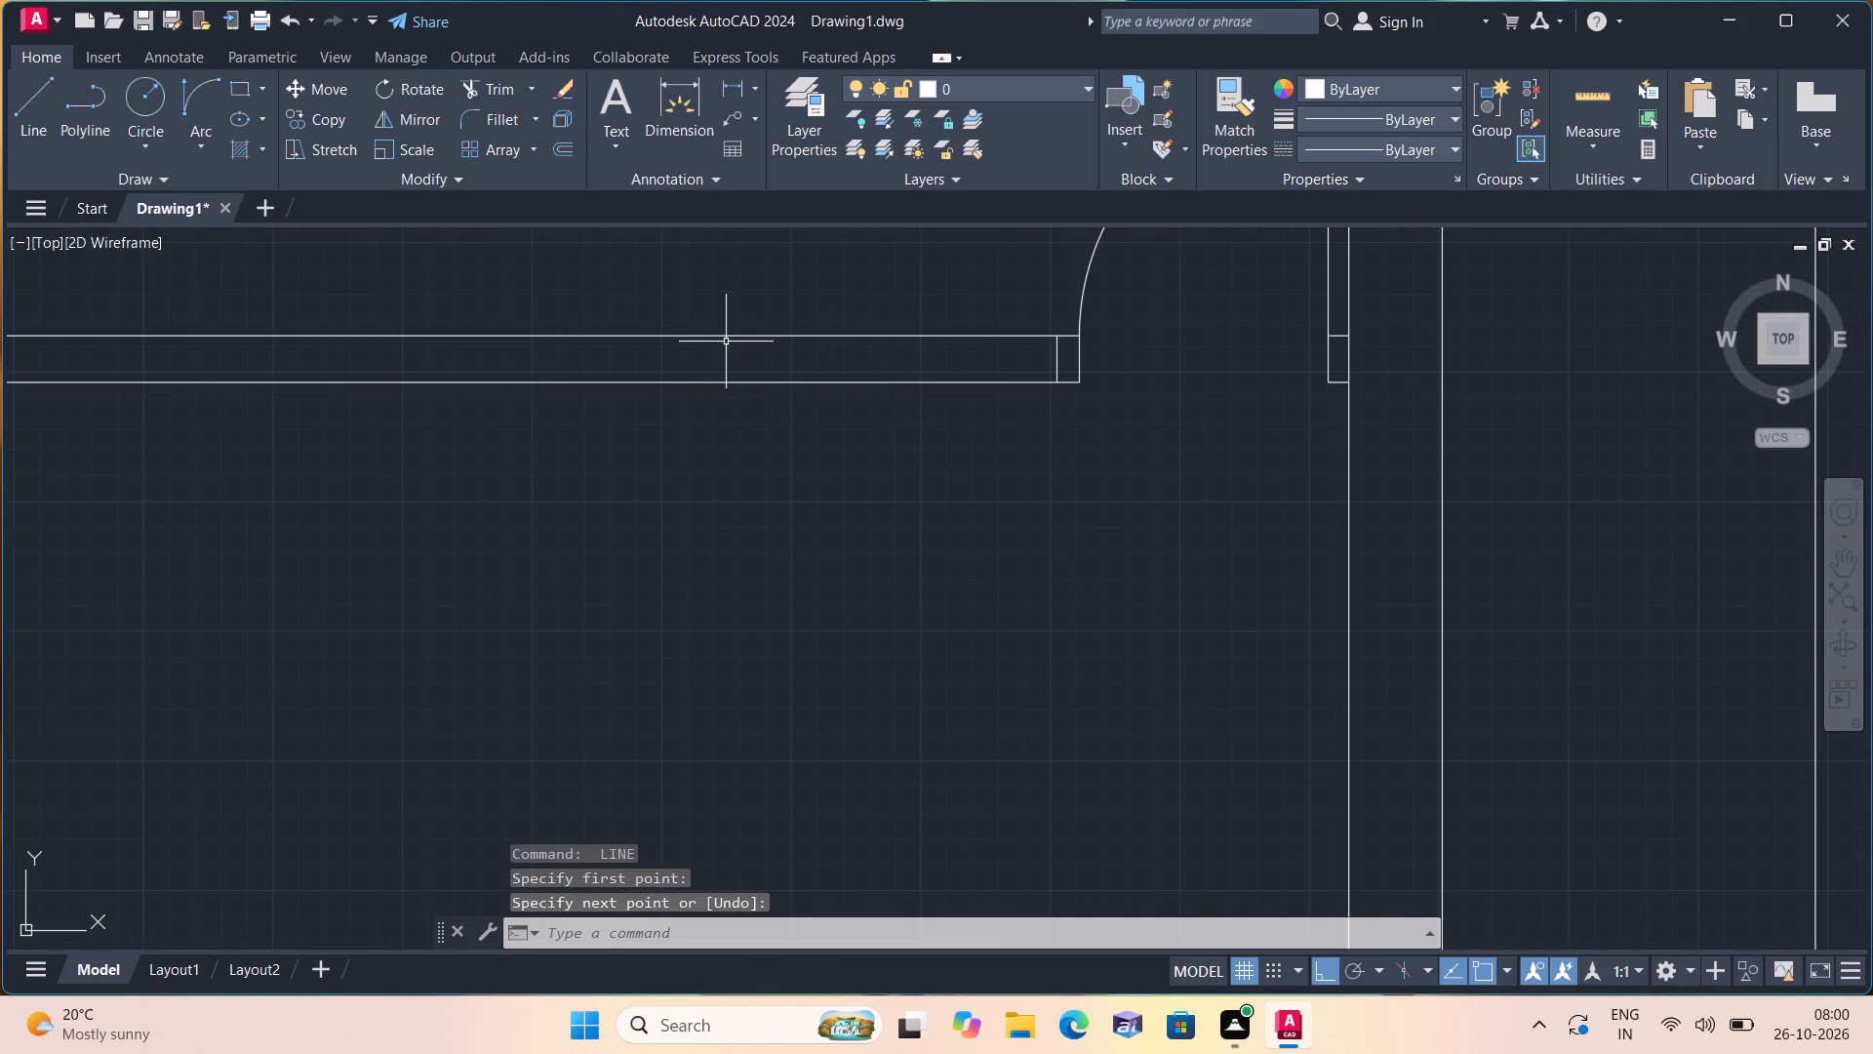
Draw two vertical lines across the lowest partition's thickness, left of the door, to mark the ends of a window.
key(space)
click(716, 336)
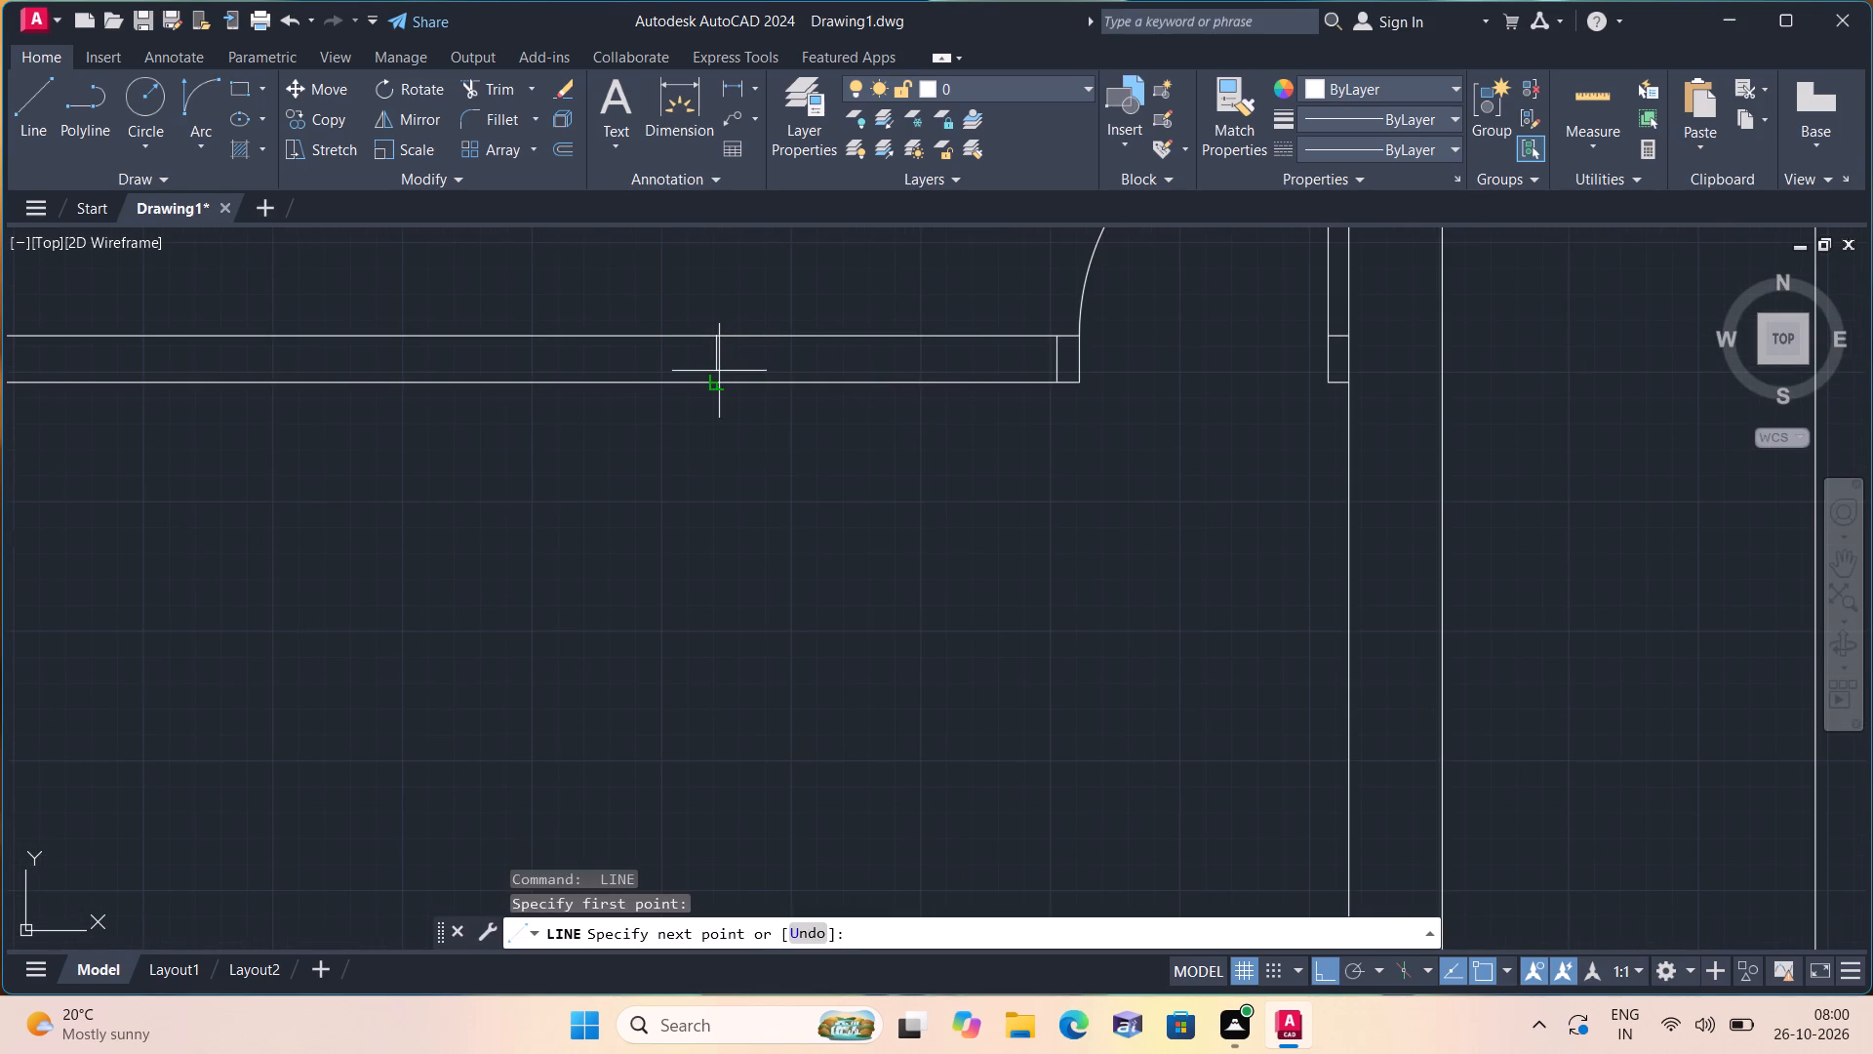
click(719, 381)
key(space)
scroll(724, 369, down, 2)
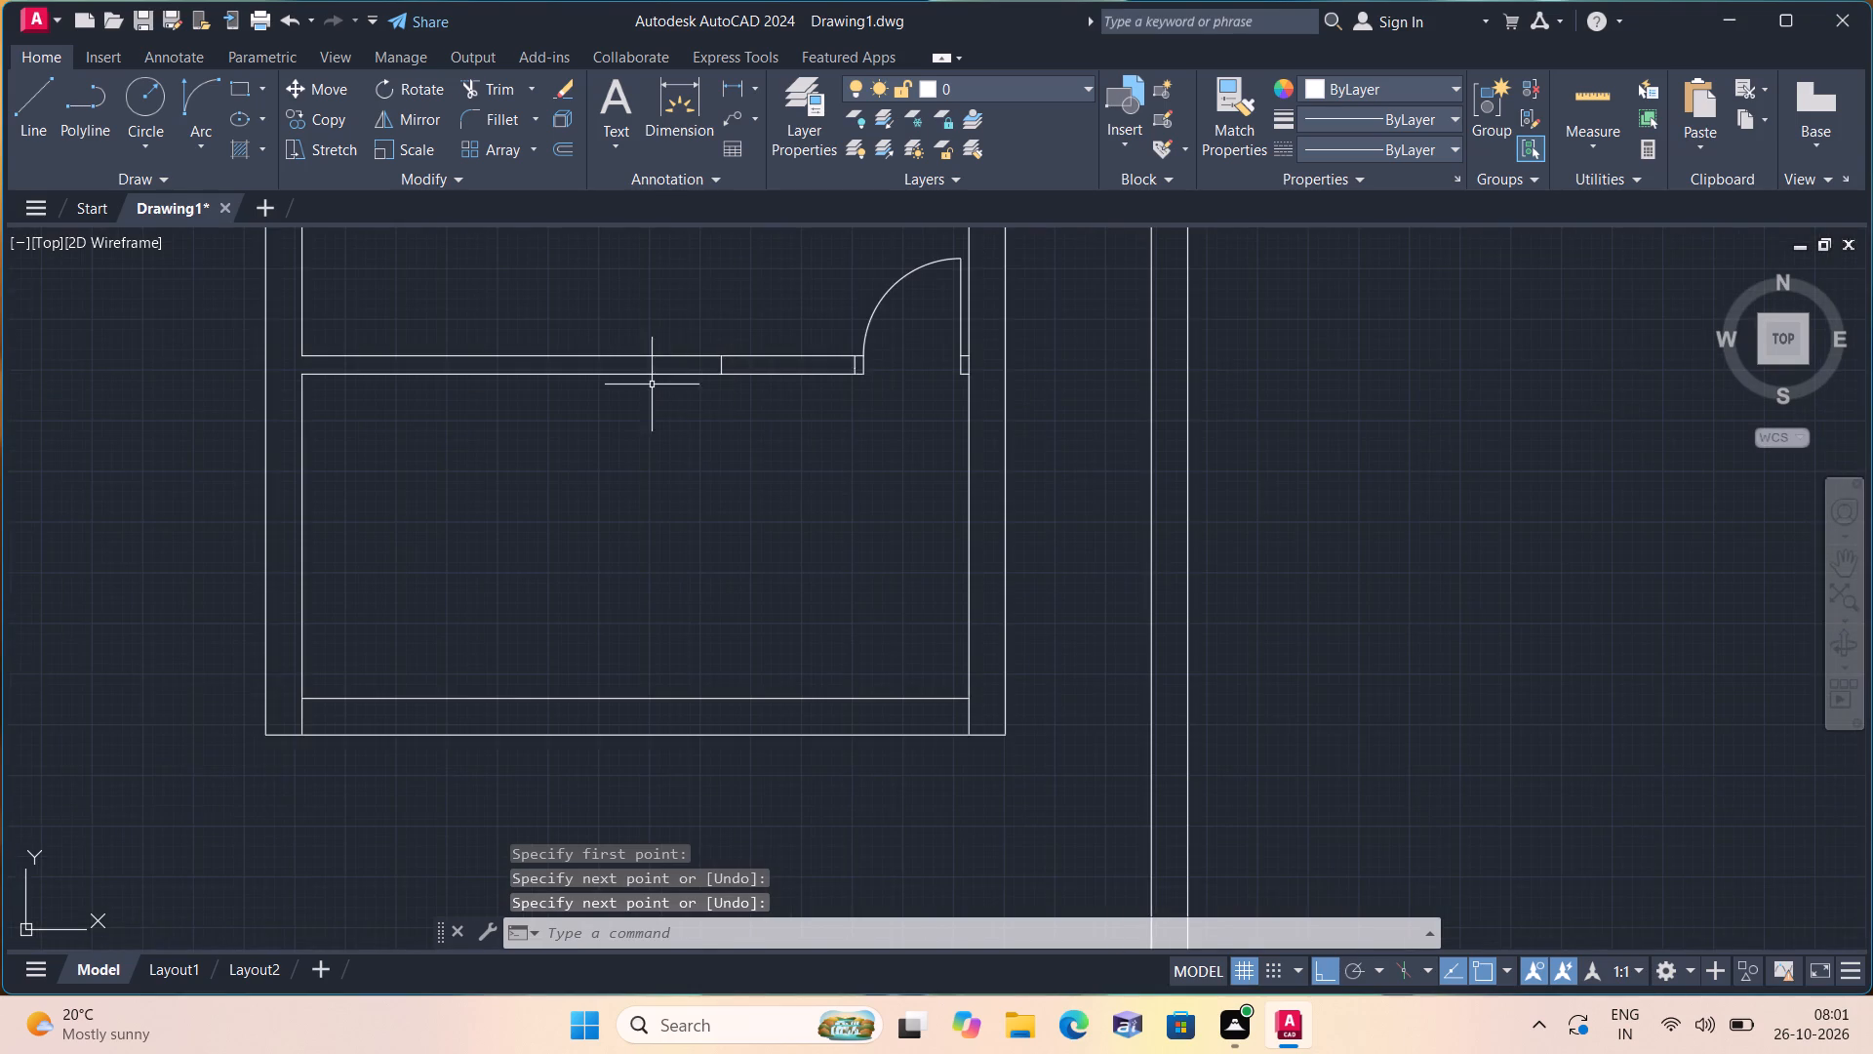
scroll(575, 370, up, 2)
key(space)
scroll(470, 340, down, 1)
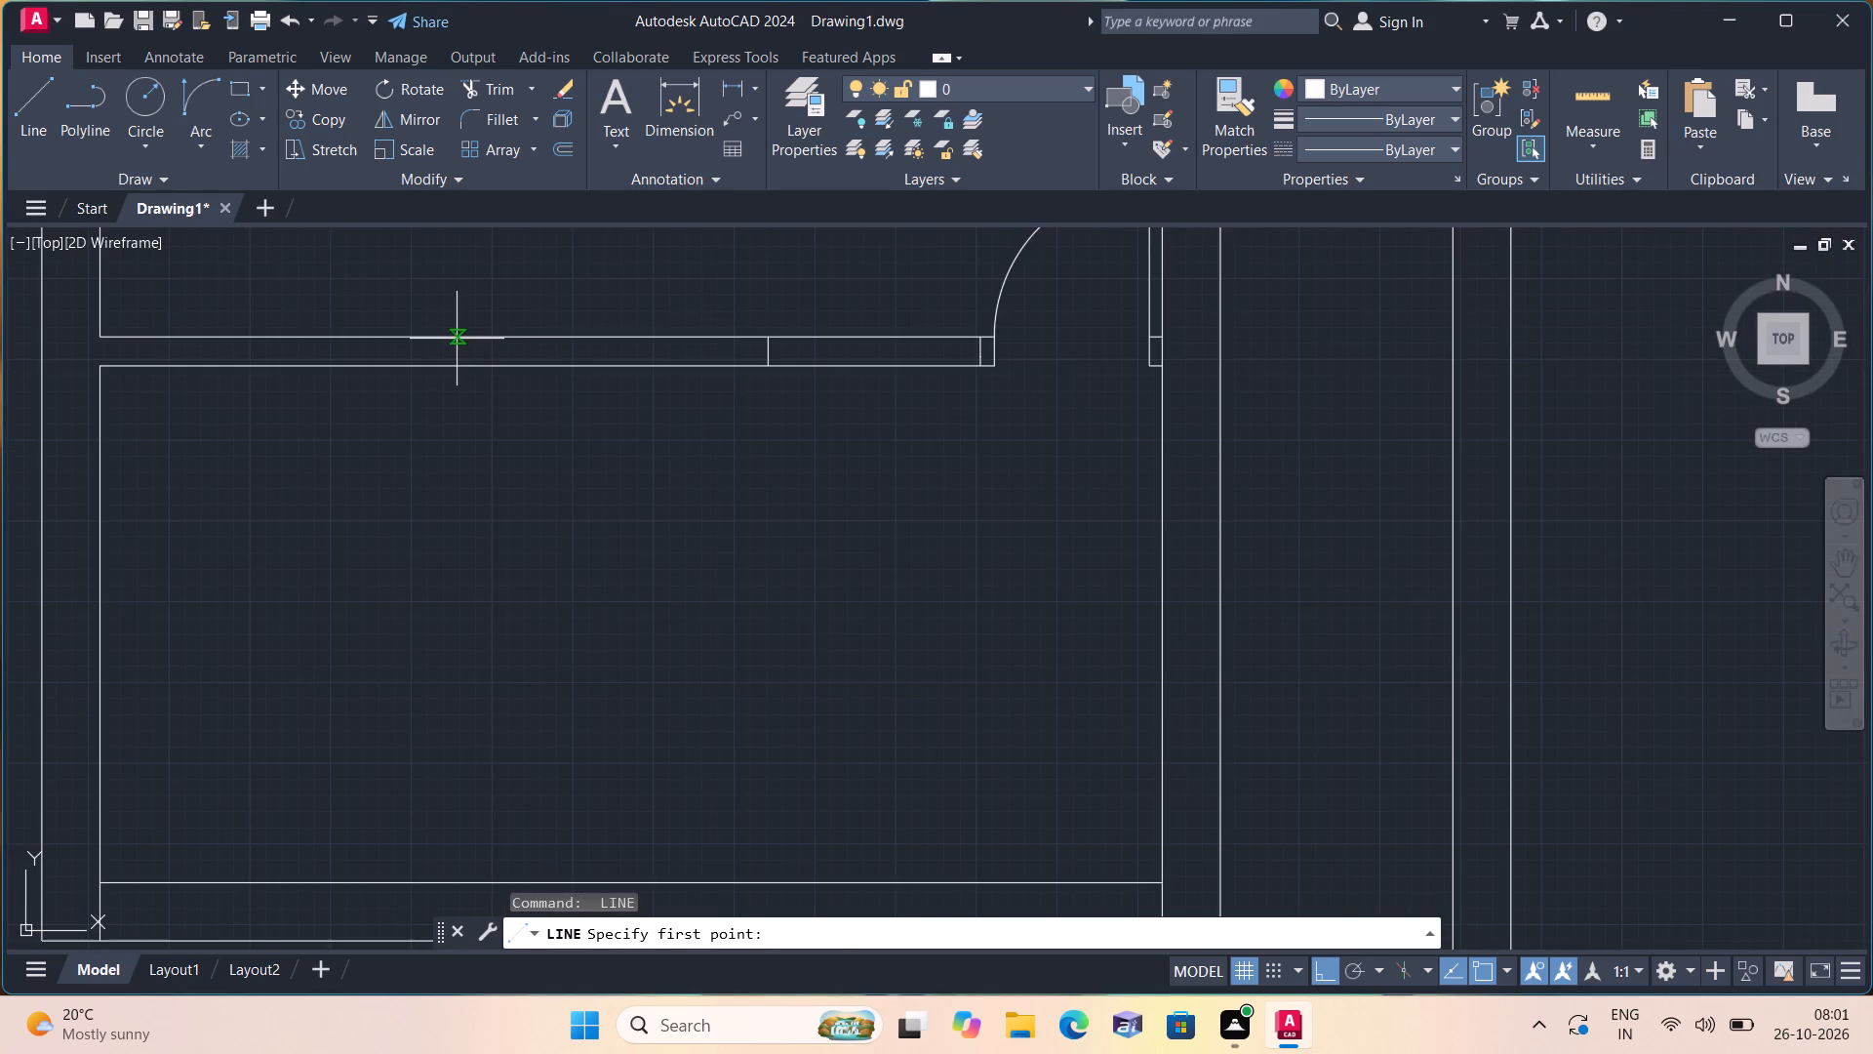
click(457, 338)
click(457, 367)
key(space)
Draw the window's horizontal centre line between the midpoints of the two short vertical lines in the lowest partition.
scroll(454, 352, up, 1)
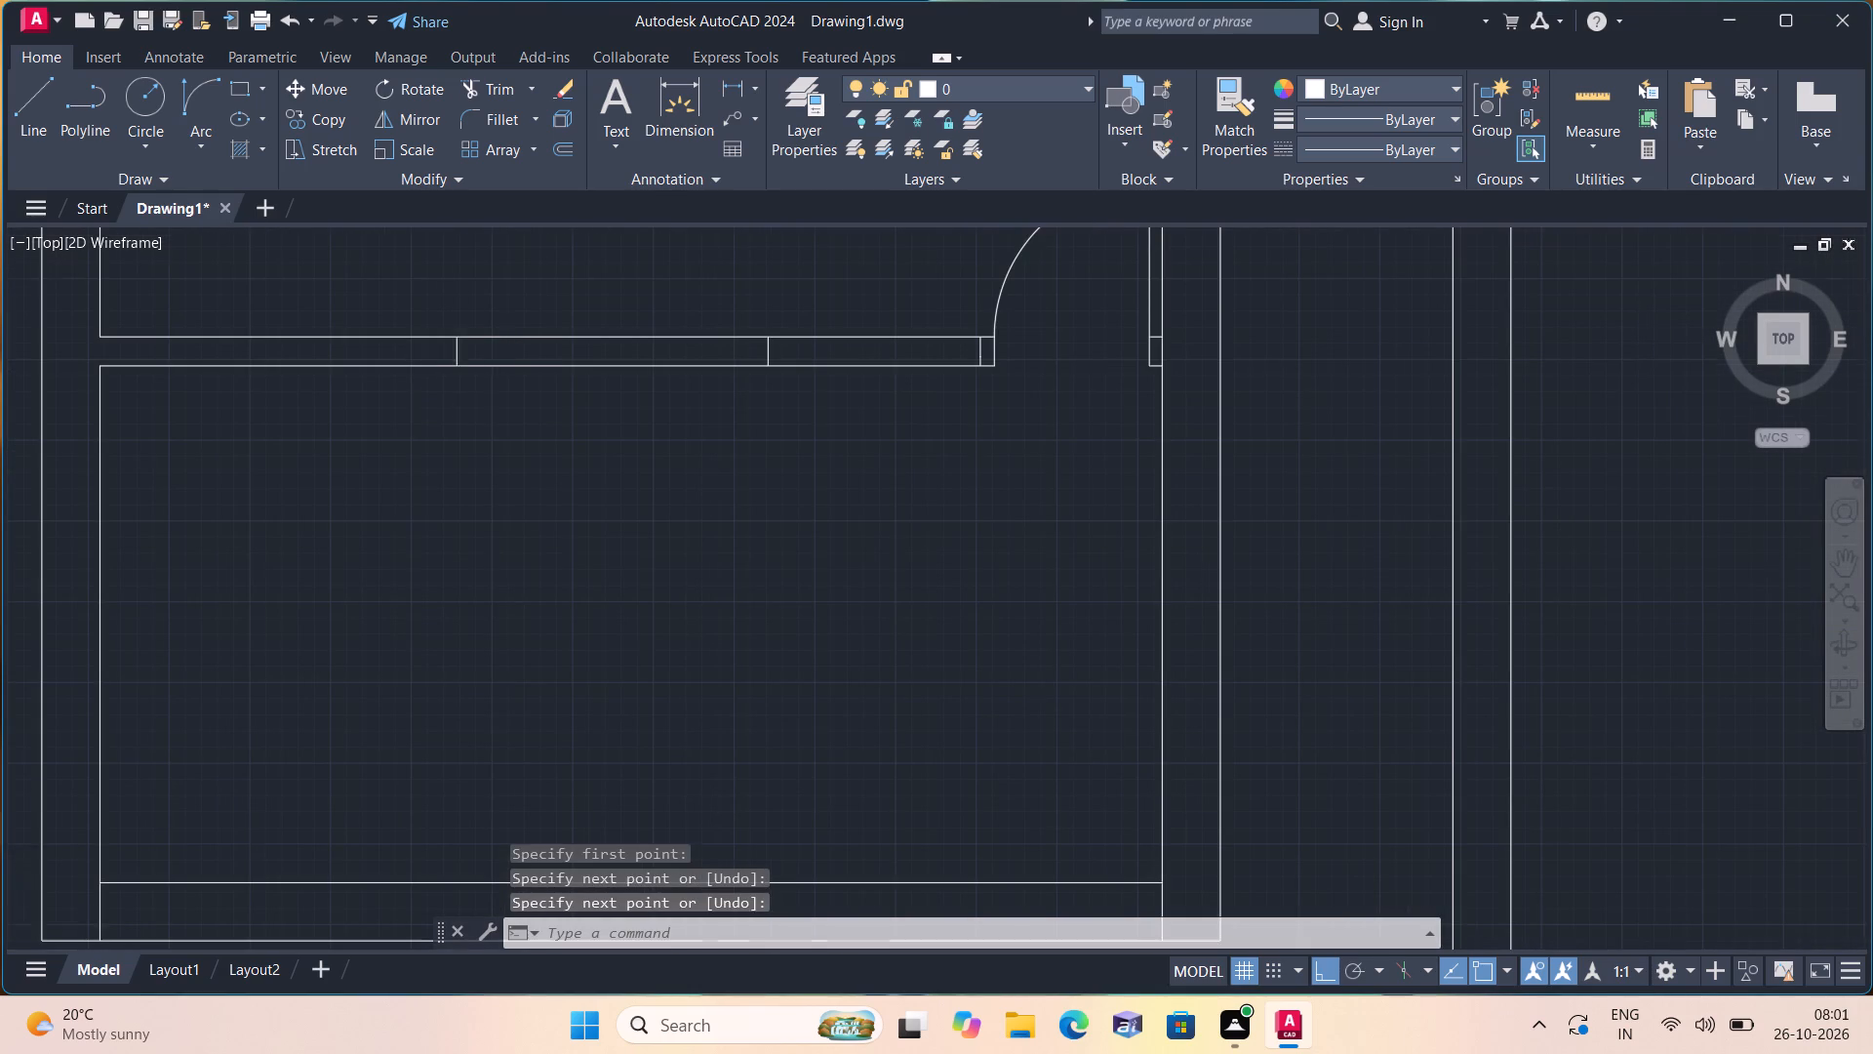
key(space)
click(456, 352)
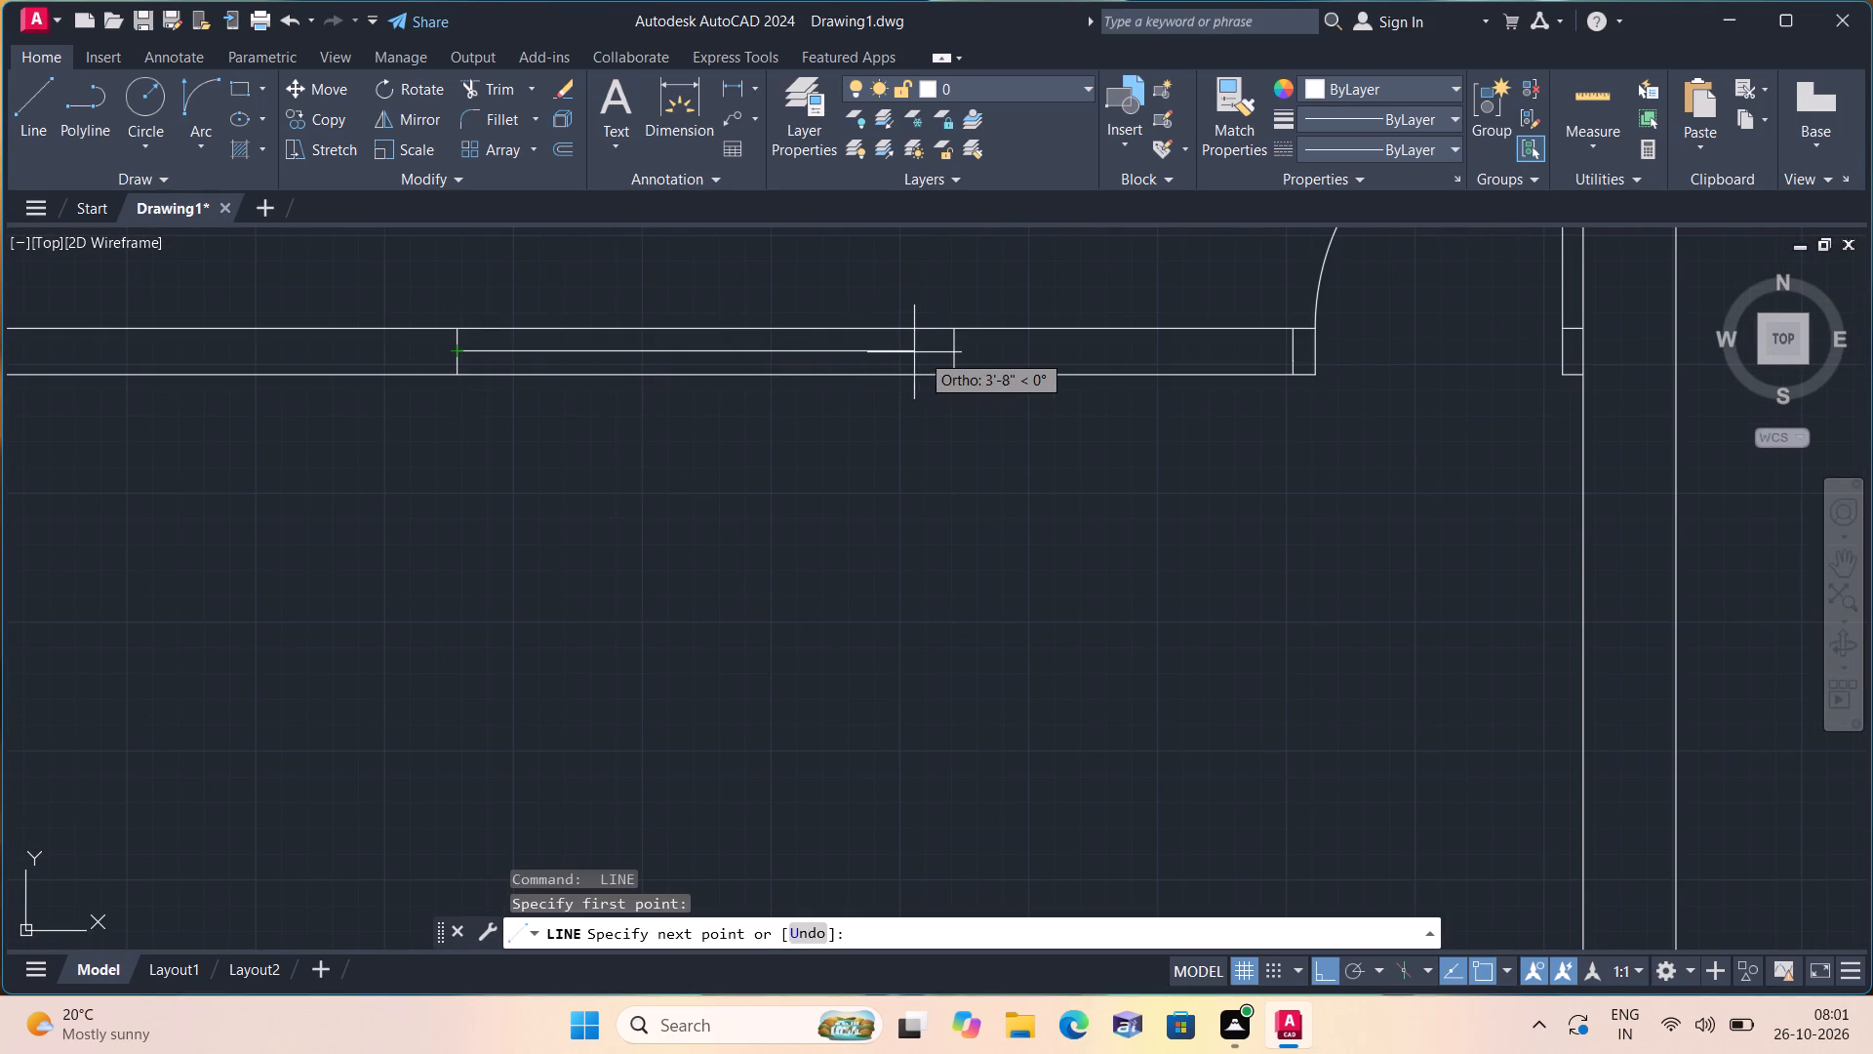
click(954, 355)
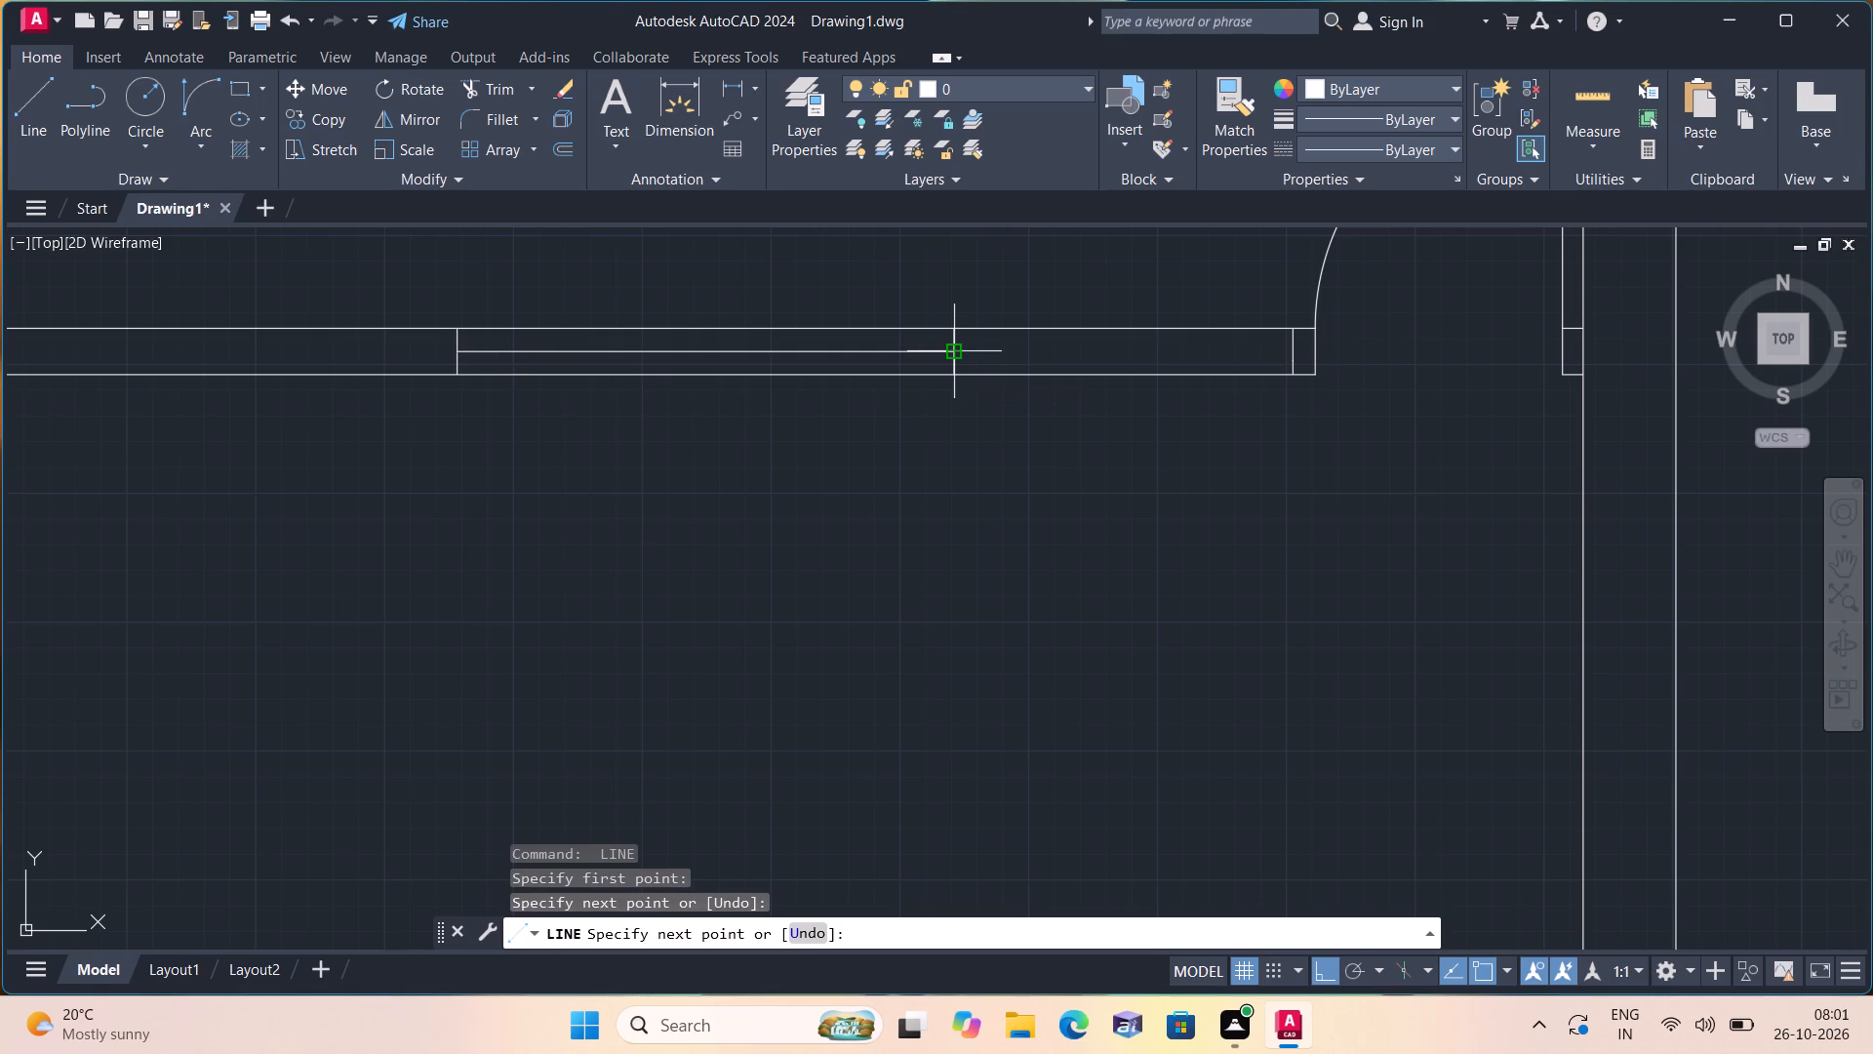
key(space)
Draw a vertical line across the bottom outer wall's thickness, a short distance right of the left wall.
scroll(954, 355, down, 3)
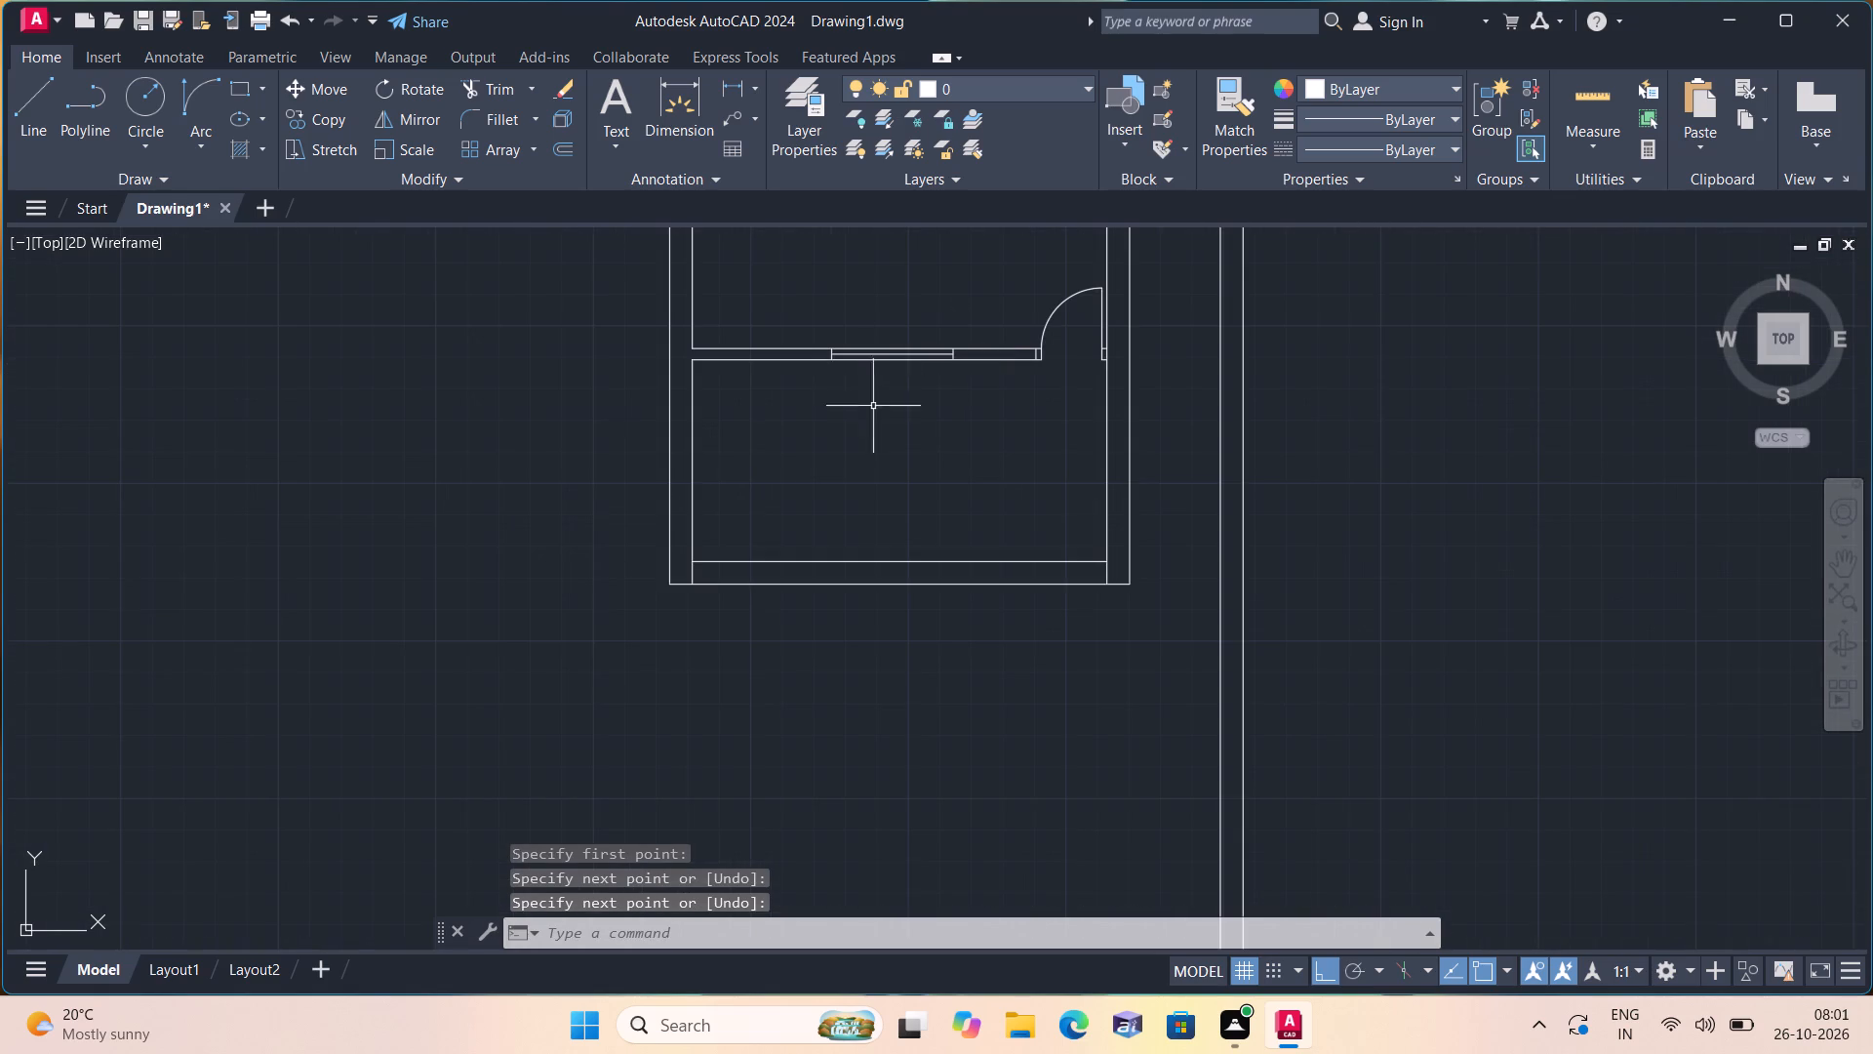
middle_drag(897, 475, 982, 675)
scroll(992, 699, down, 2)
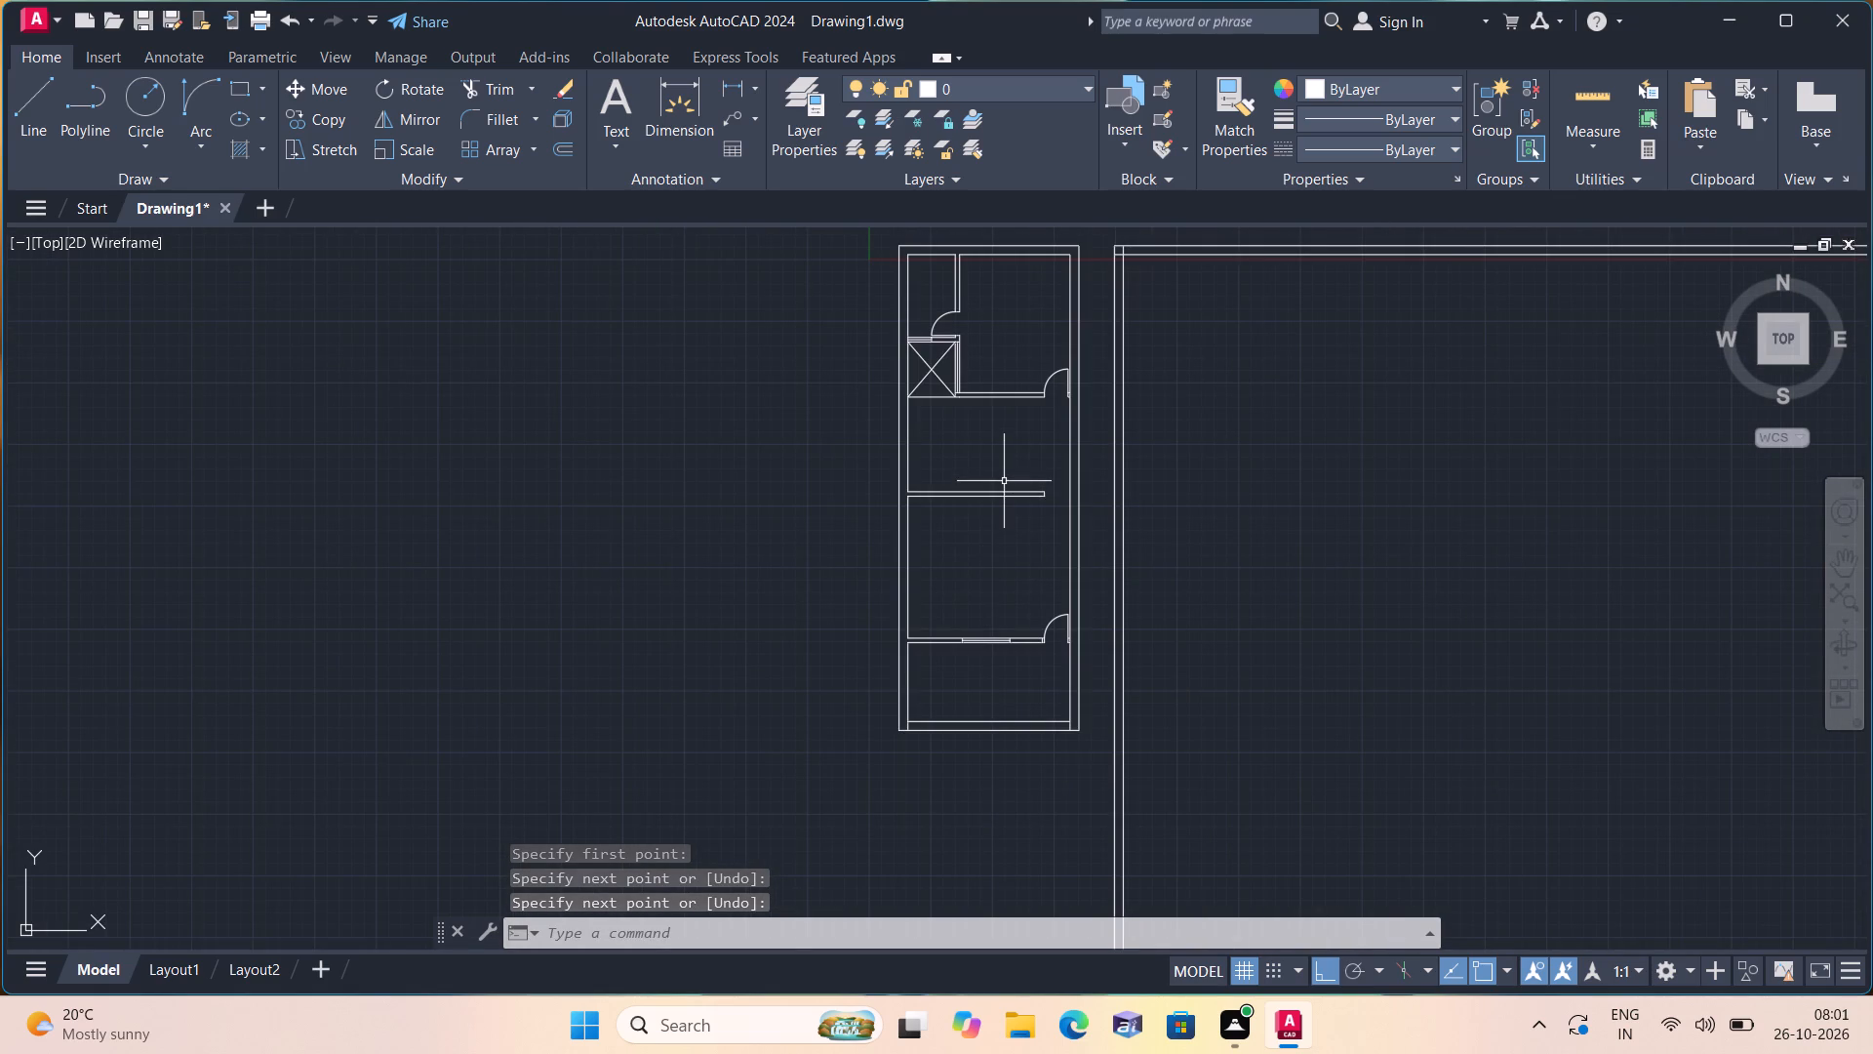
middle_drag(1001, 478, 924, 251)
middle_drag(959, 525, 954, 439)
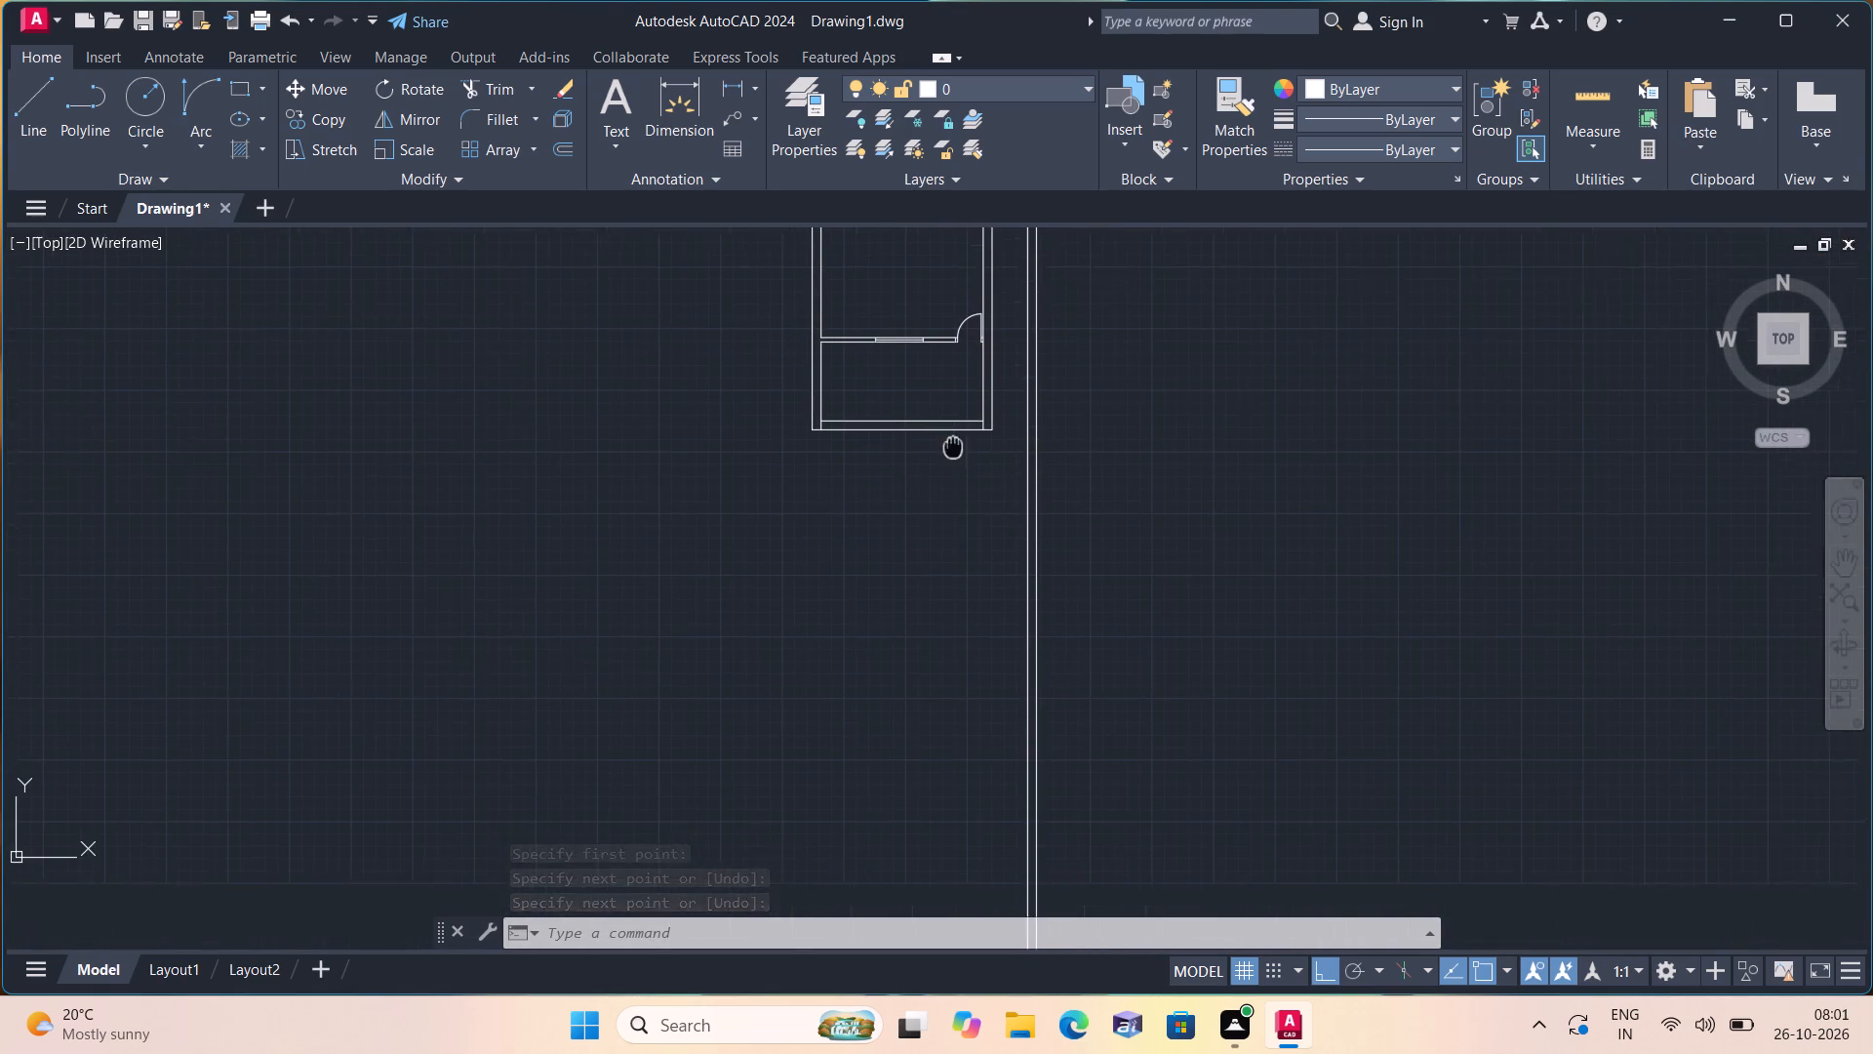
scroll(896, 477, up, 3)
key(space)
middle_drag(843, 346, 837, 369)
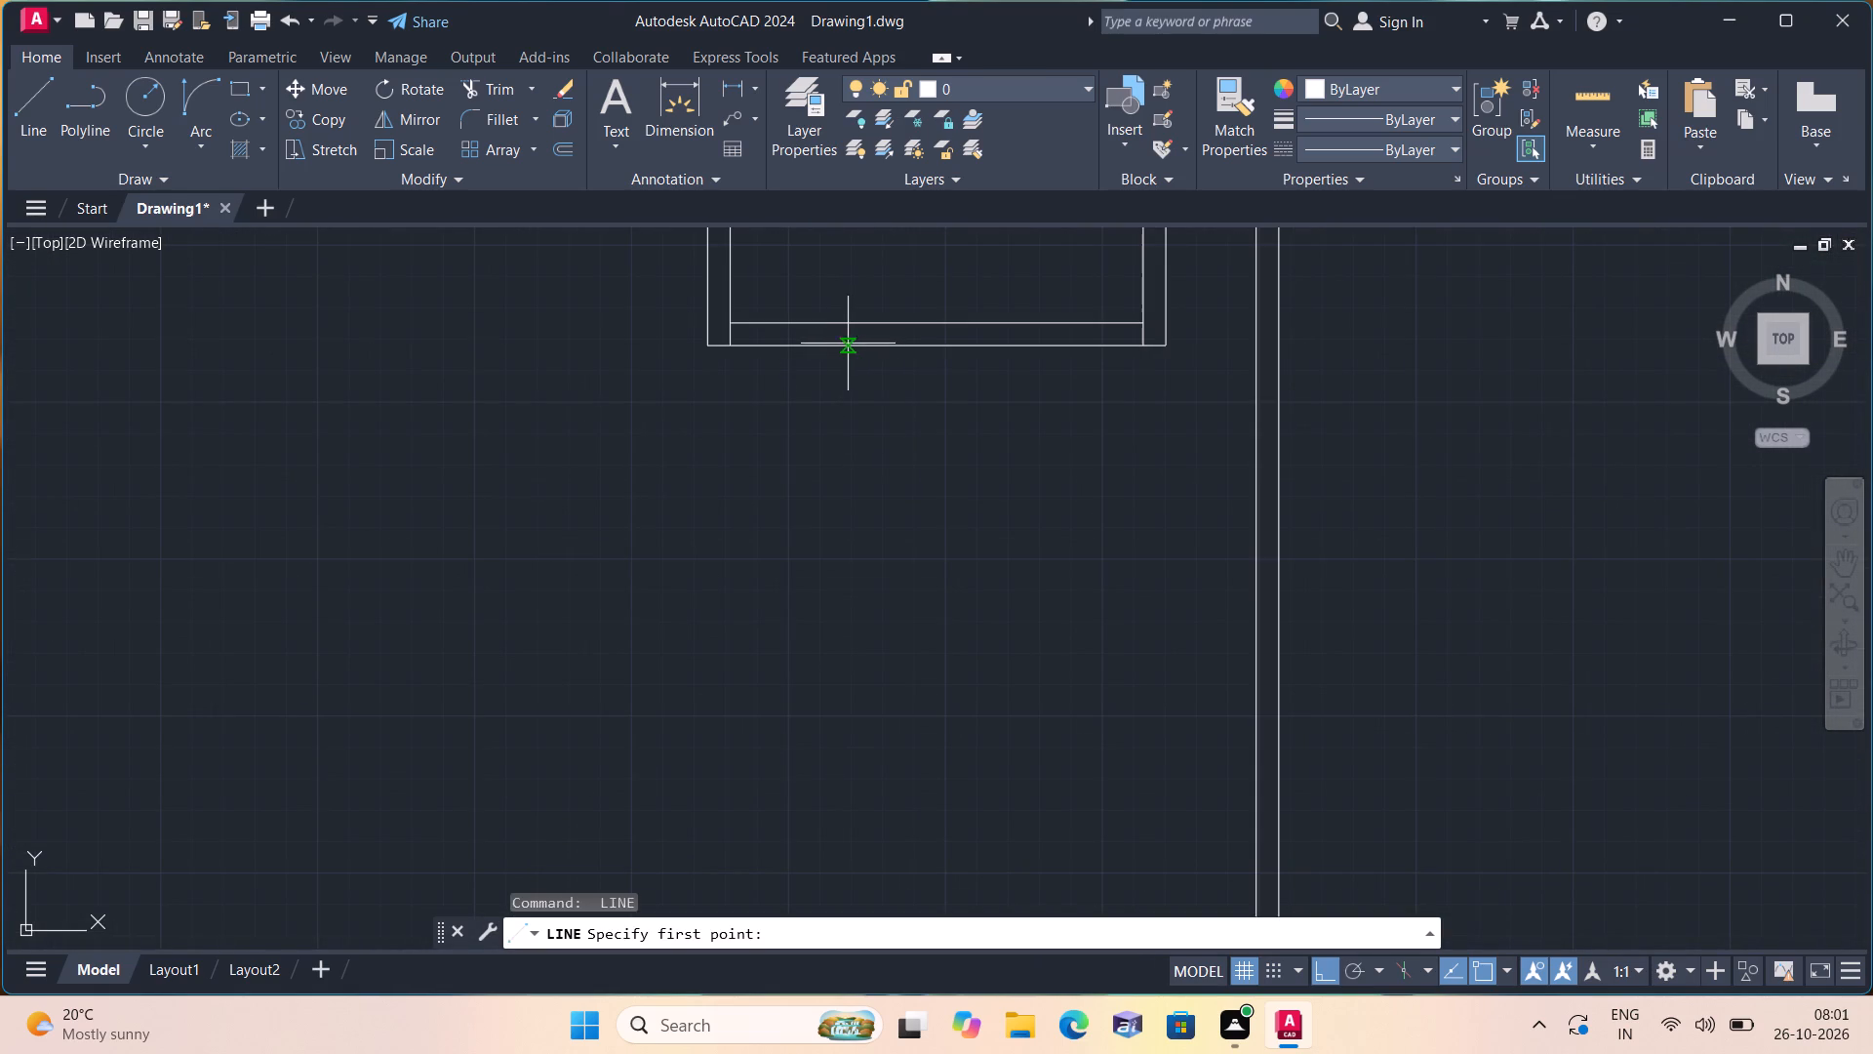
middle_drag(837, 369, 889, 597)
scroll(863, 552, up, 1)
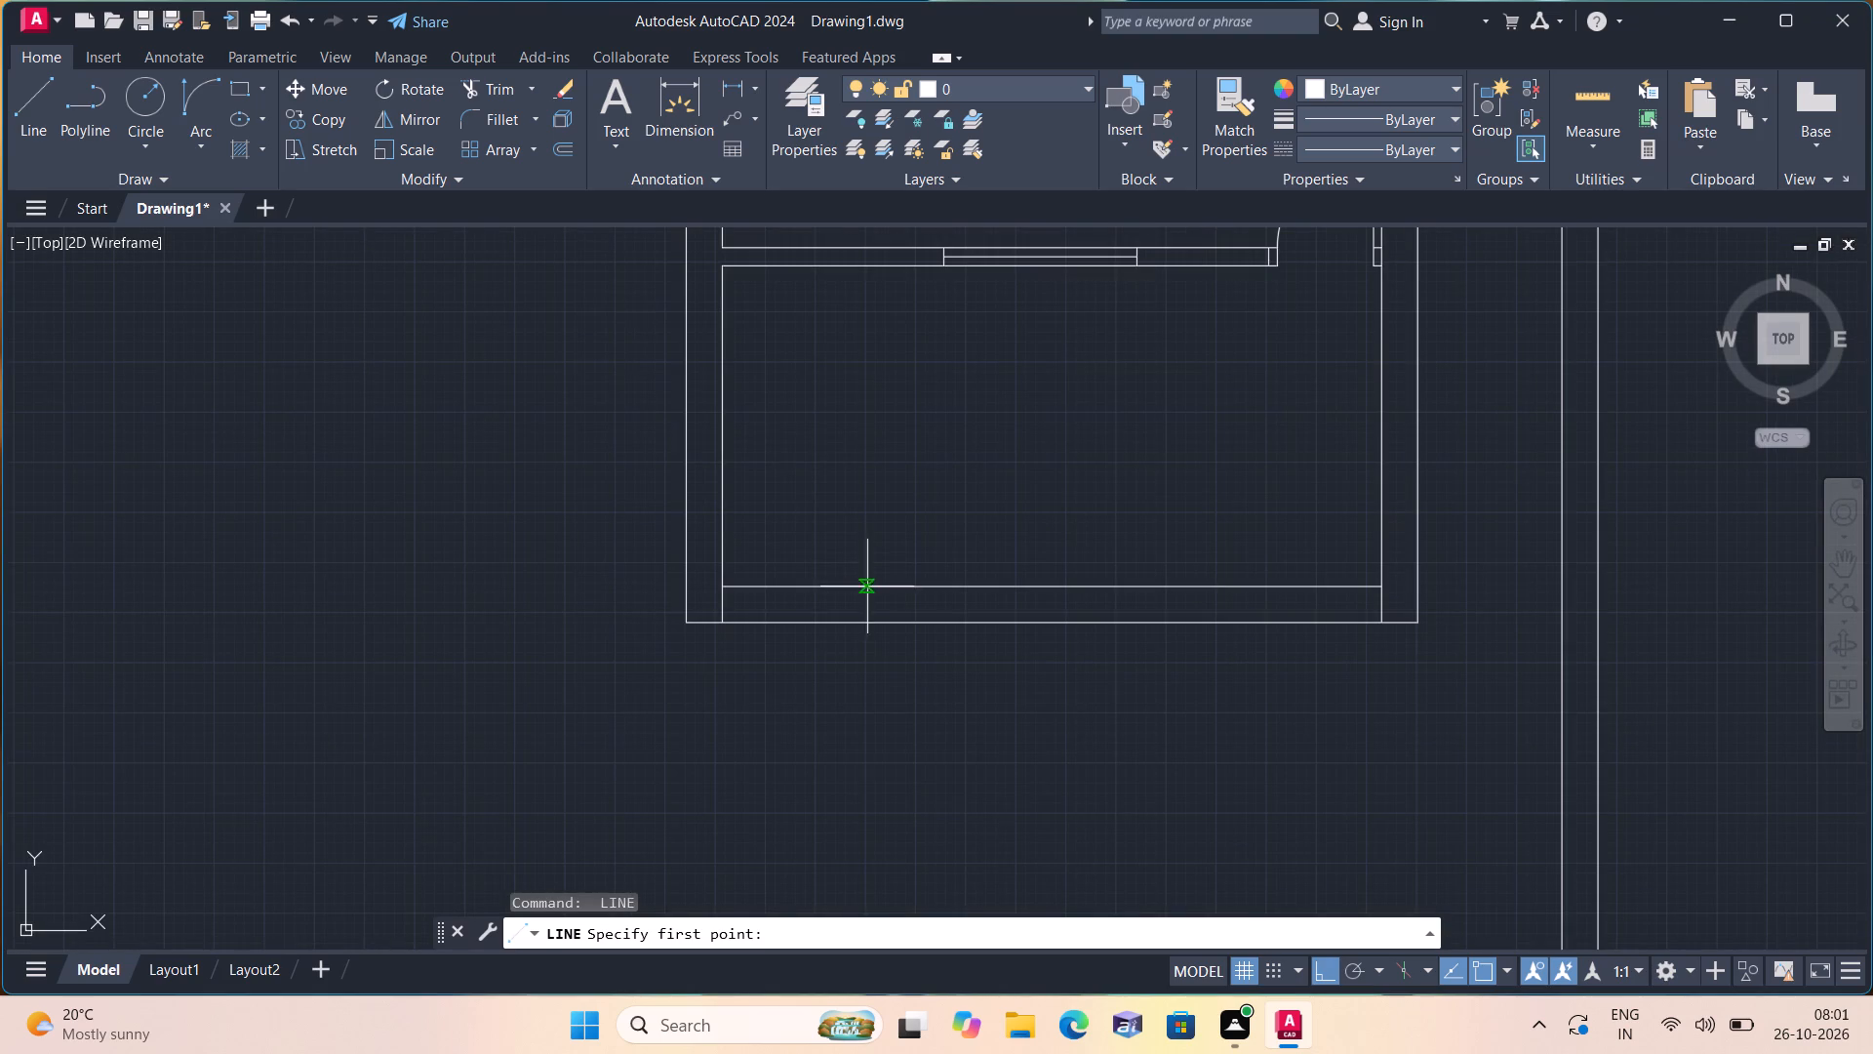
click(875, 585)
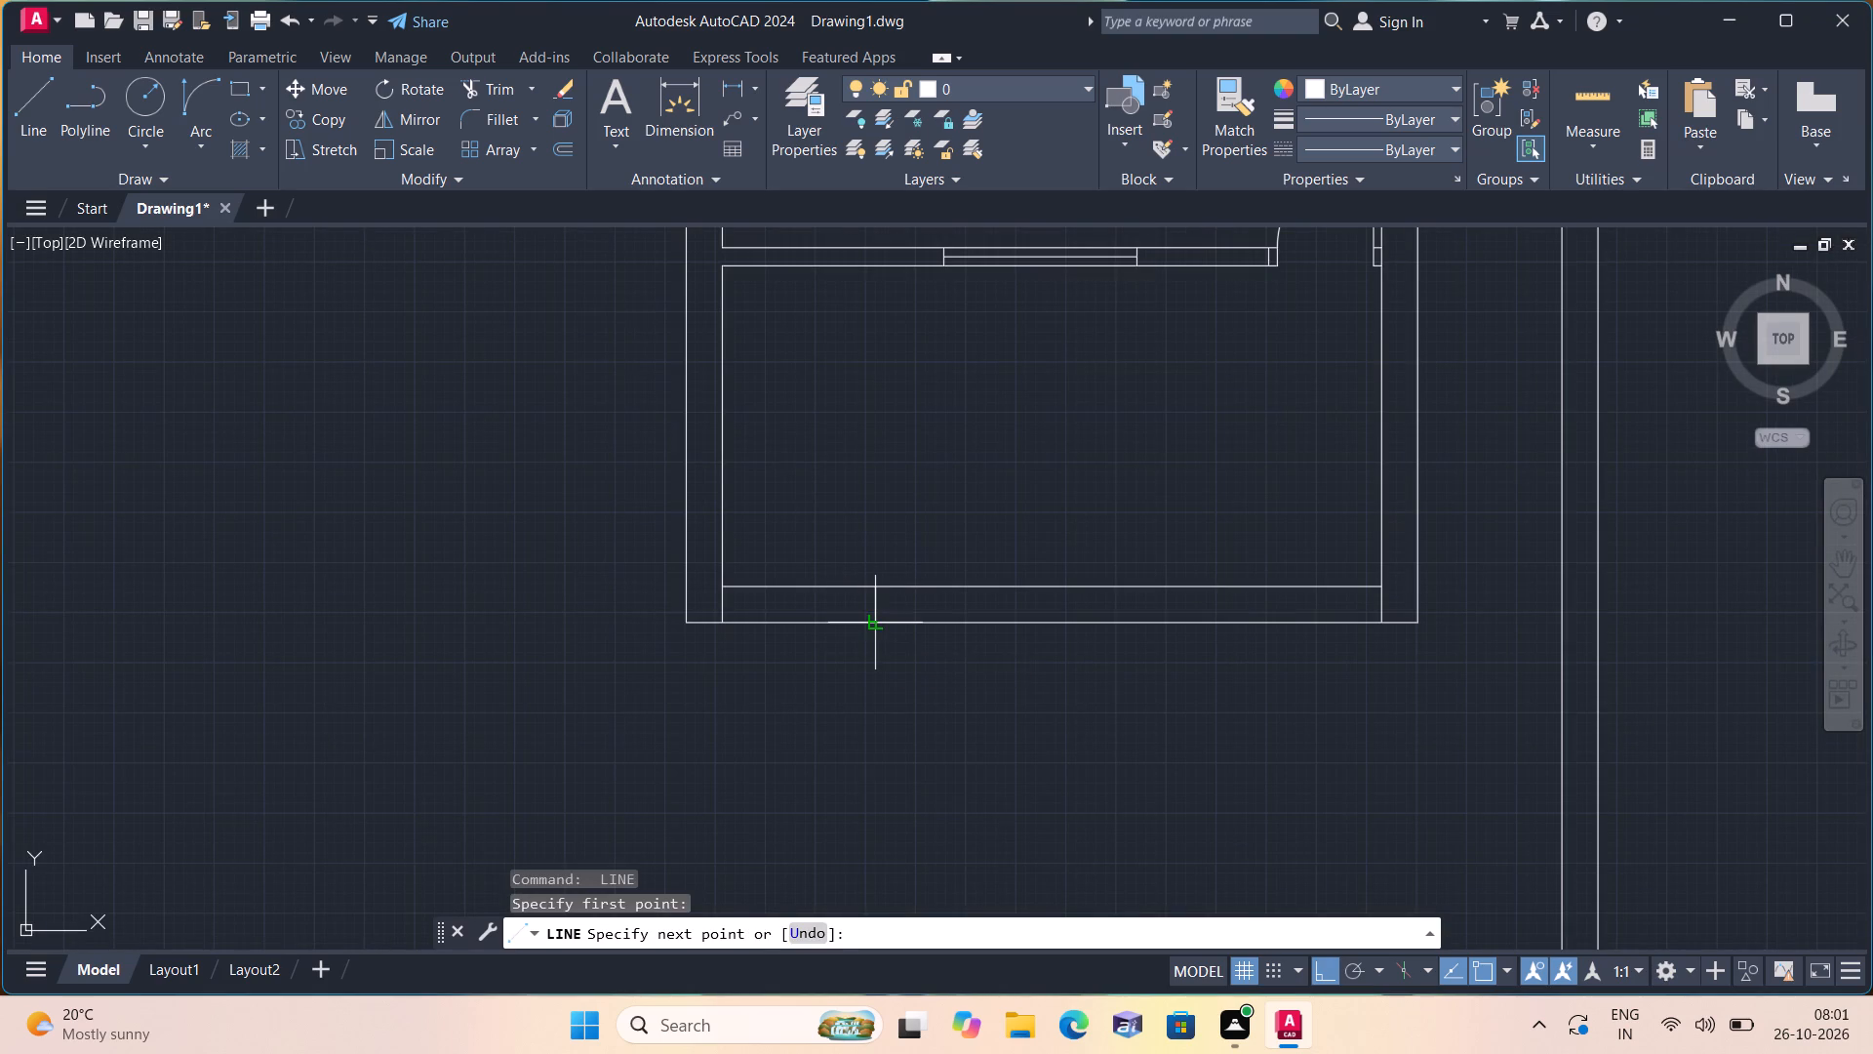
click(872, 624)
key(space)
Draw a horizontal centre line inside the bottom wall from the short vertical line's midpoint to the left wall's inner face.
scroll(872, 620, up, 2)
key(space)
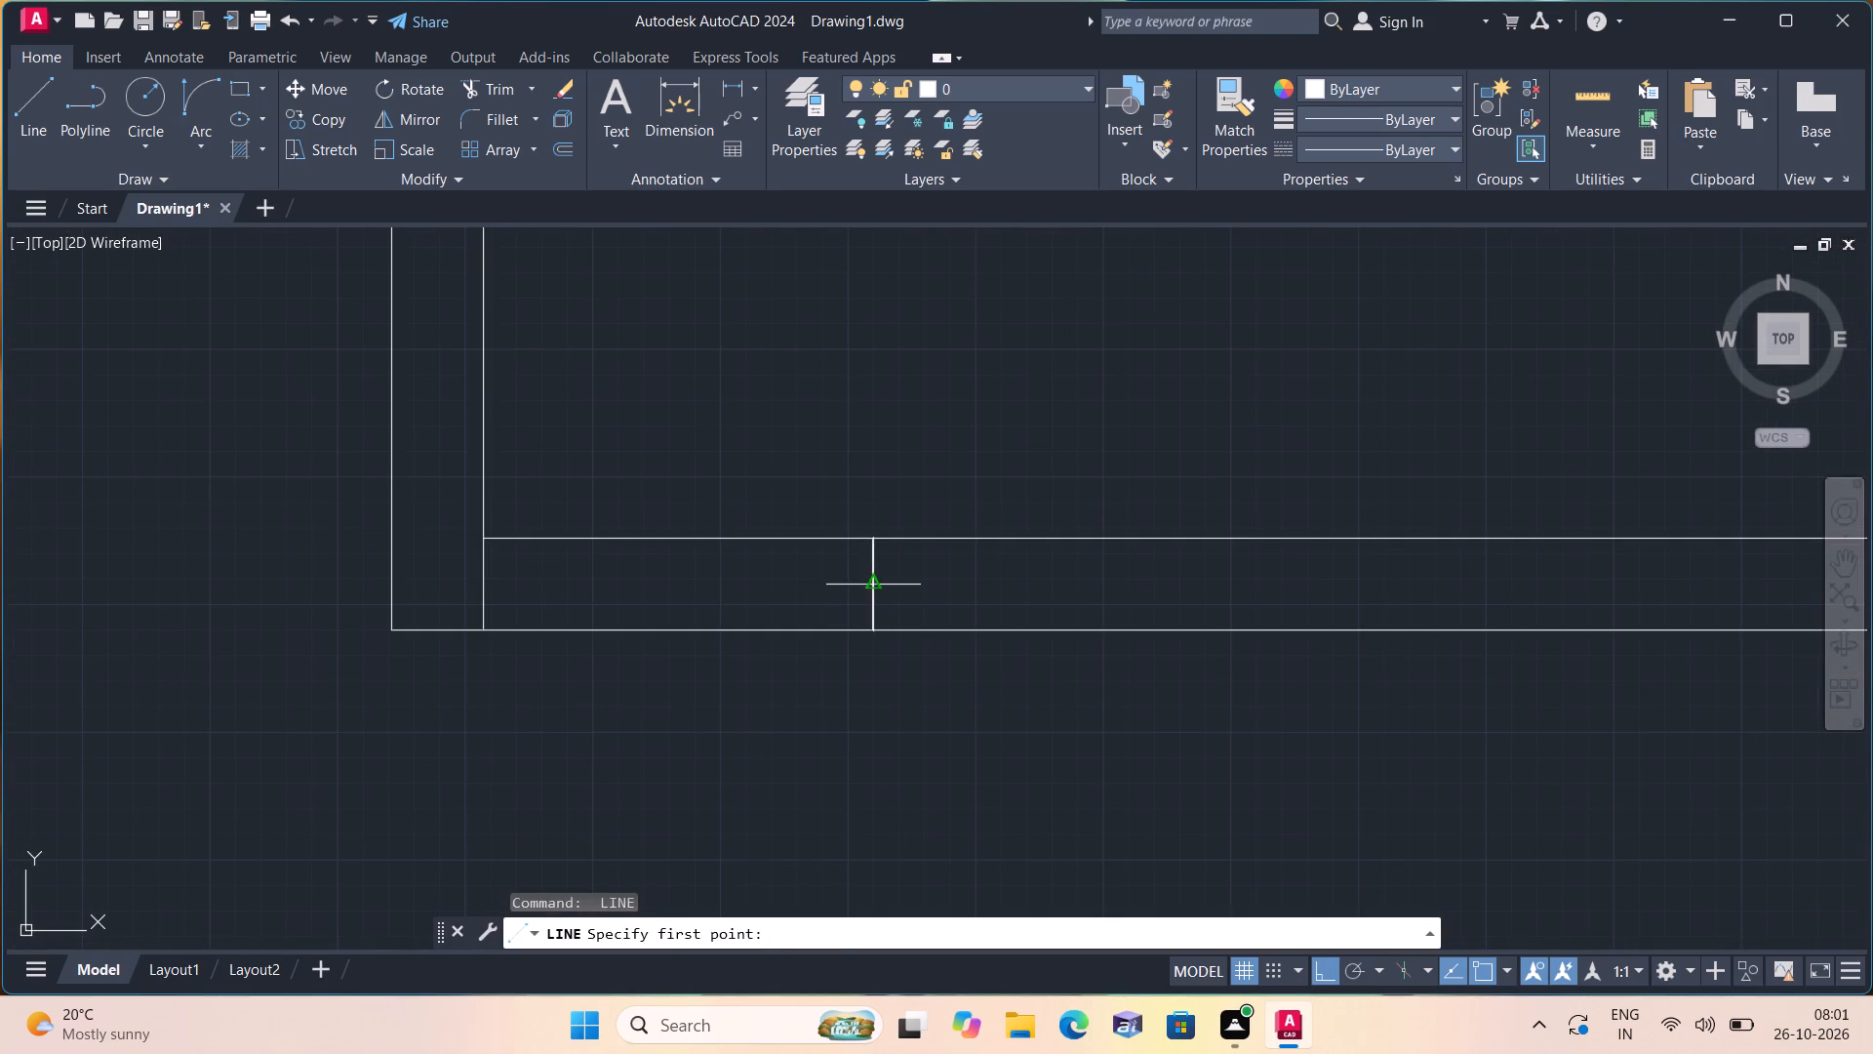
click(870, 587)
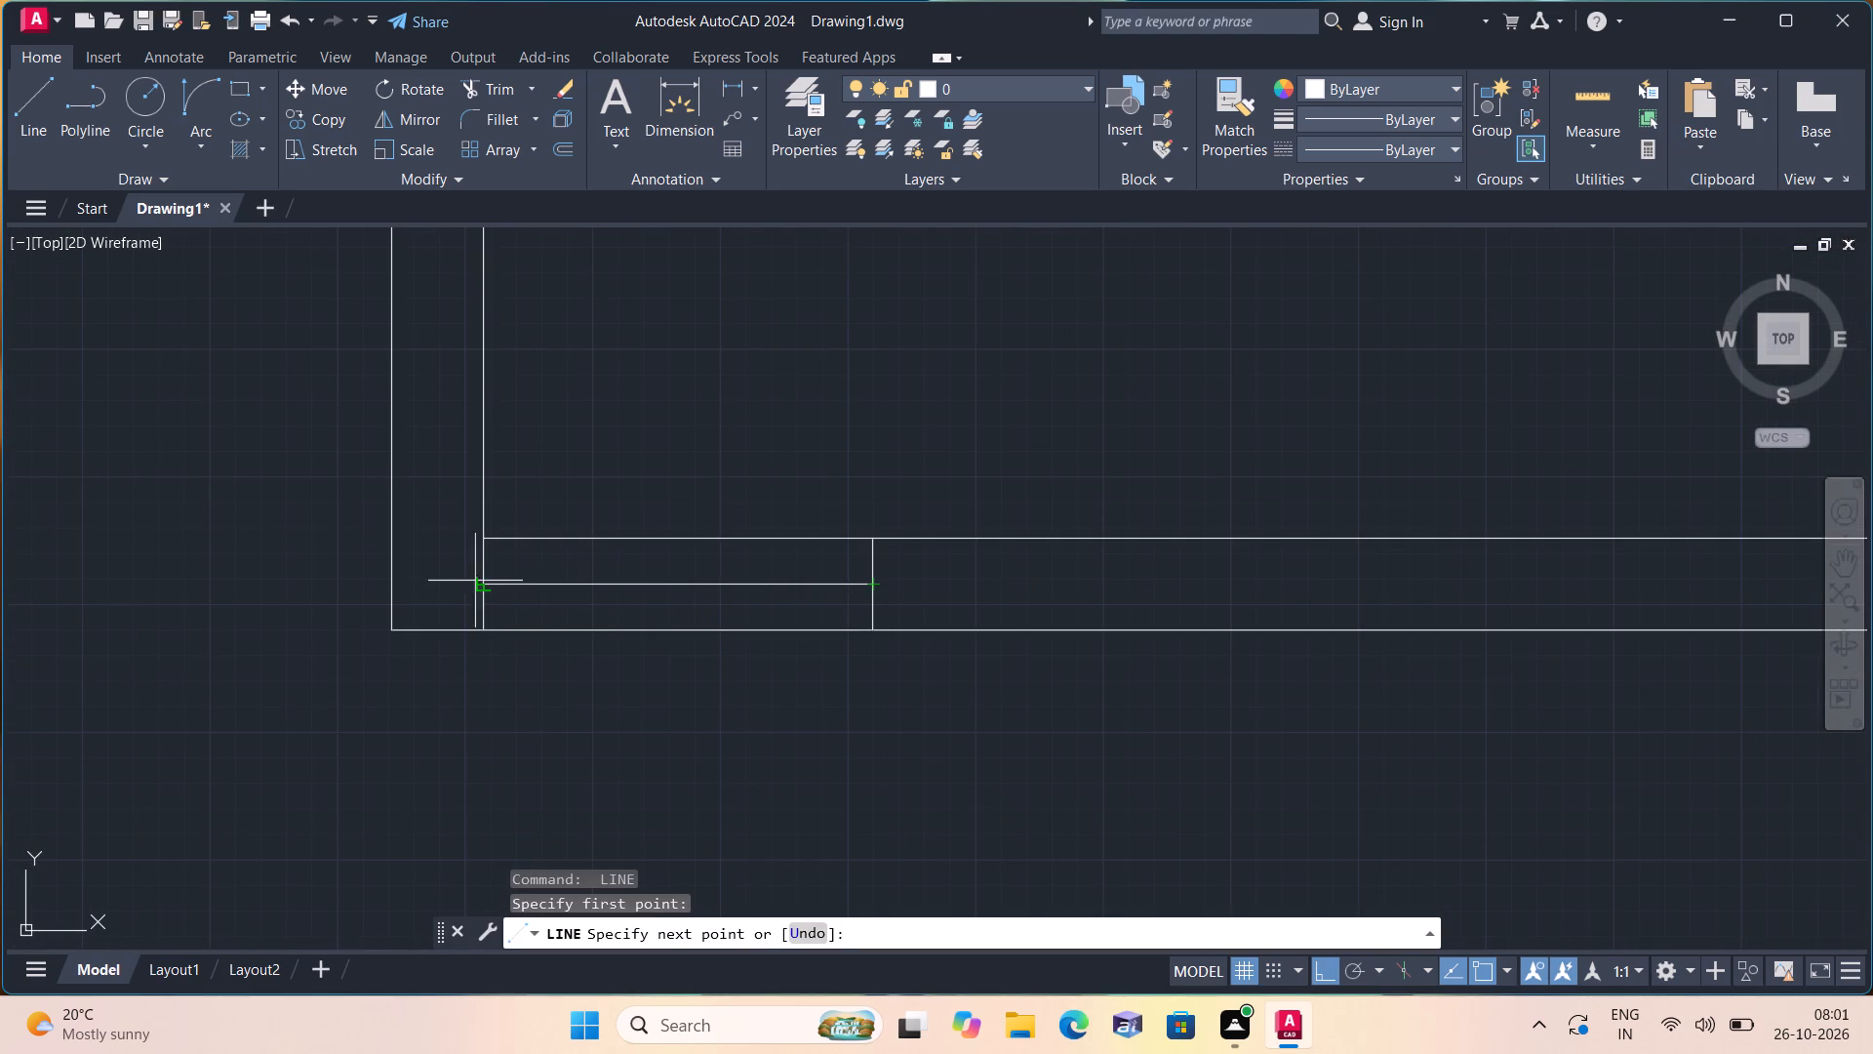
click(485, 581)
key(space)
Draw another vertical line across the bottom wall's thickness, roughly below the right end of the partition window.
scroll(485, 572, down, 2)
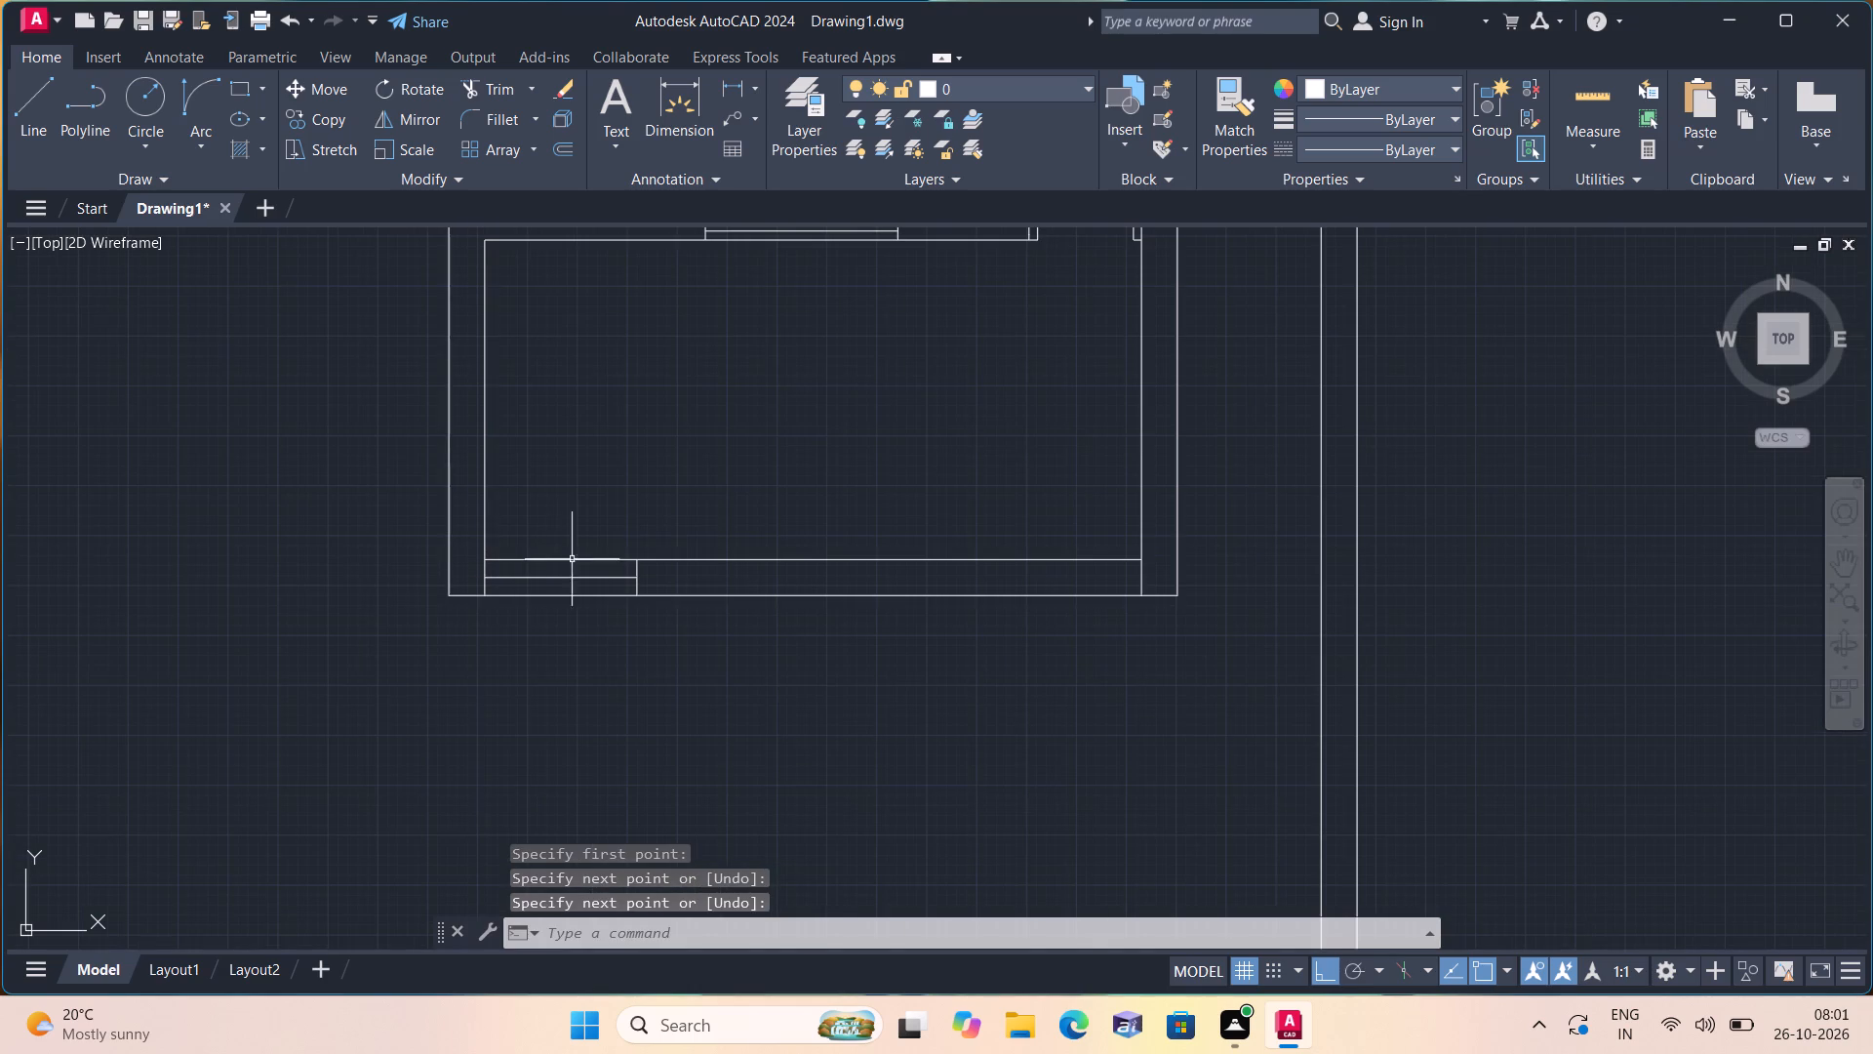
key(space)
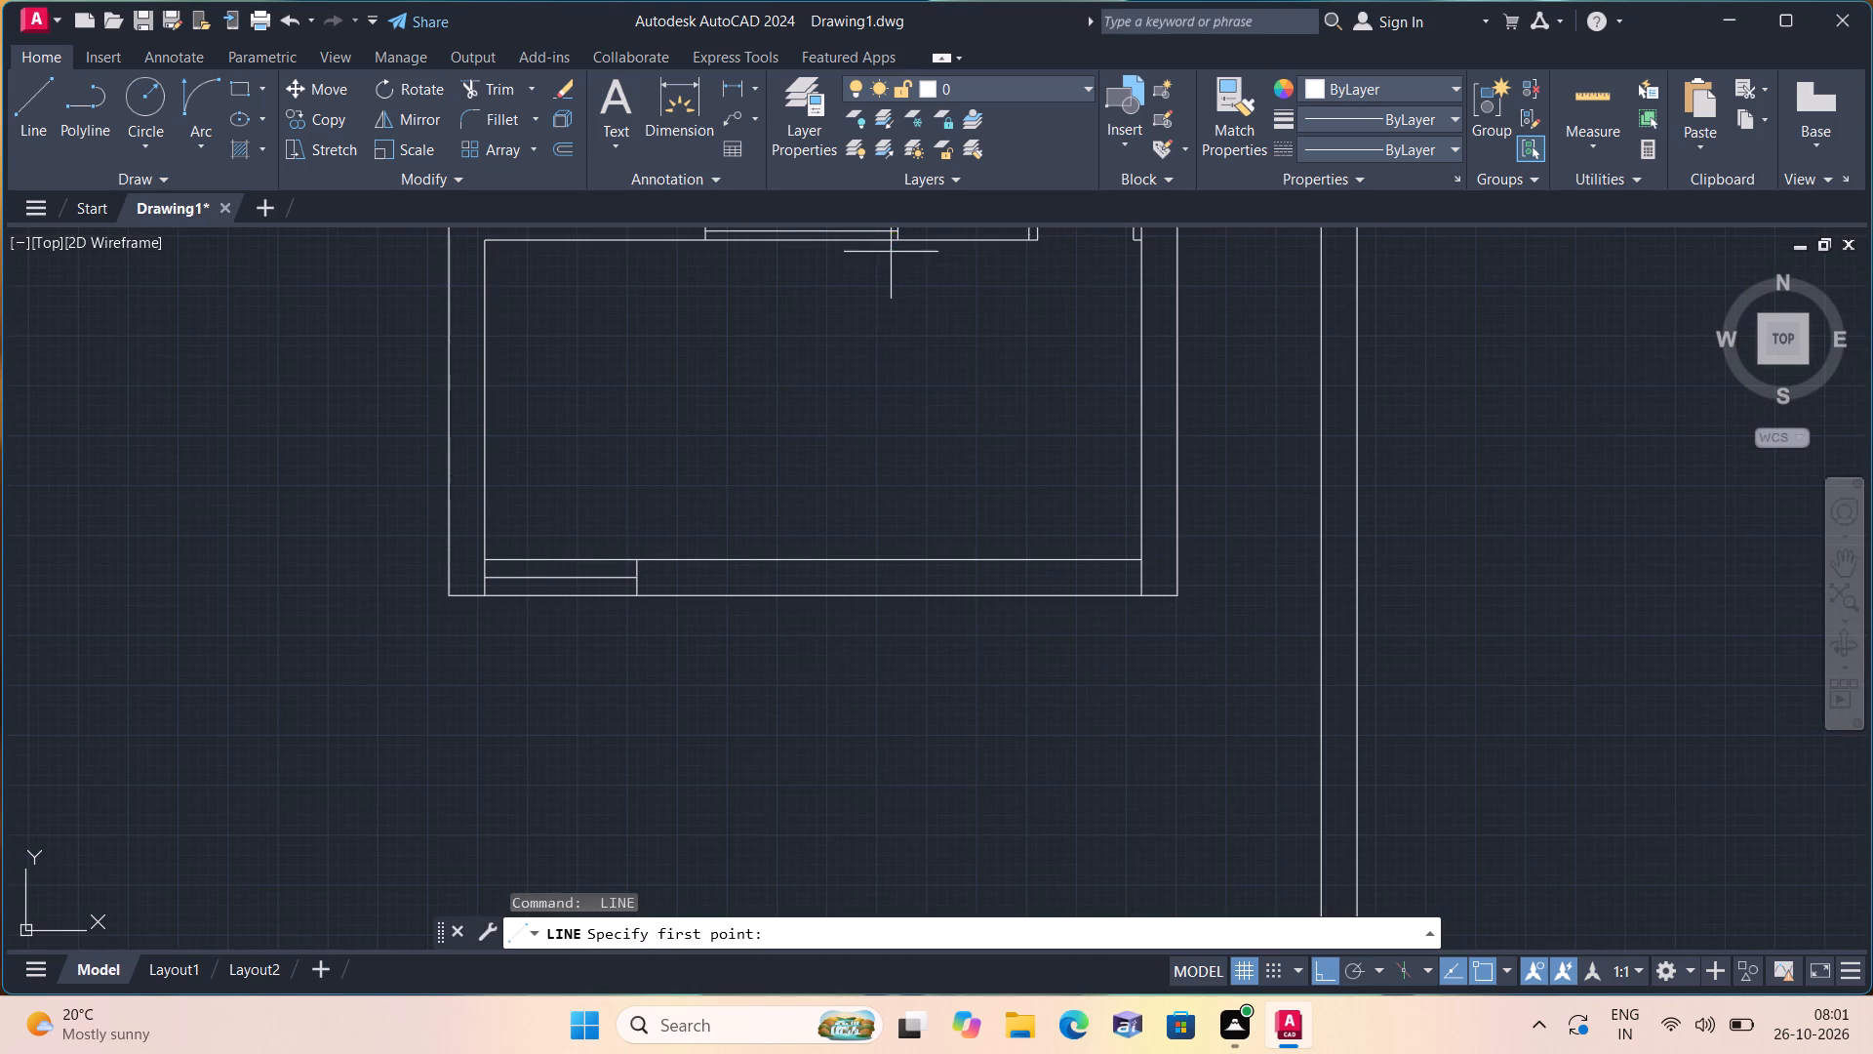
click(893, 558)
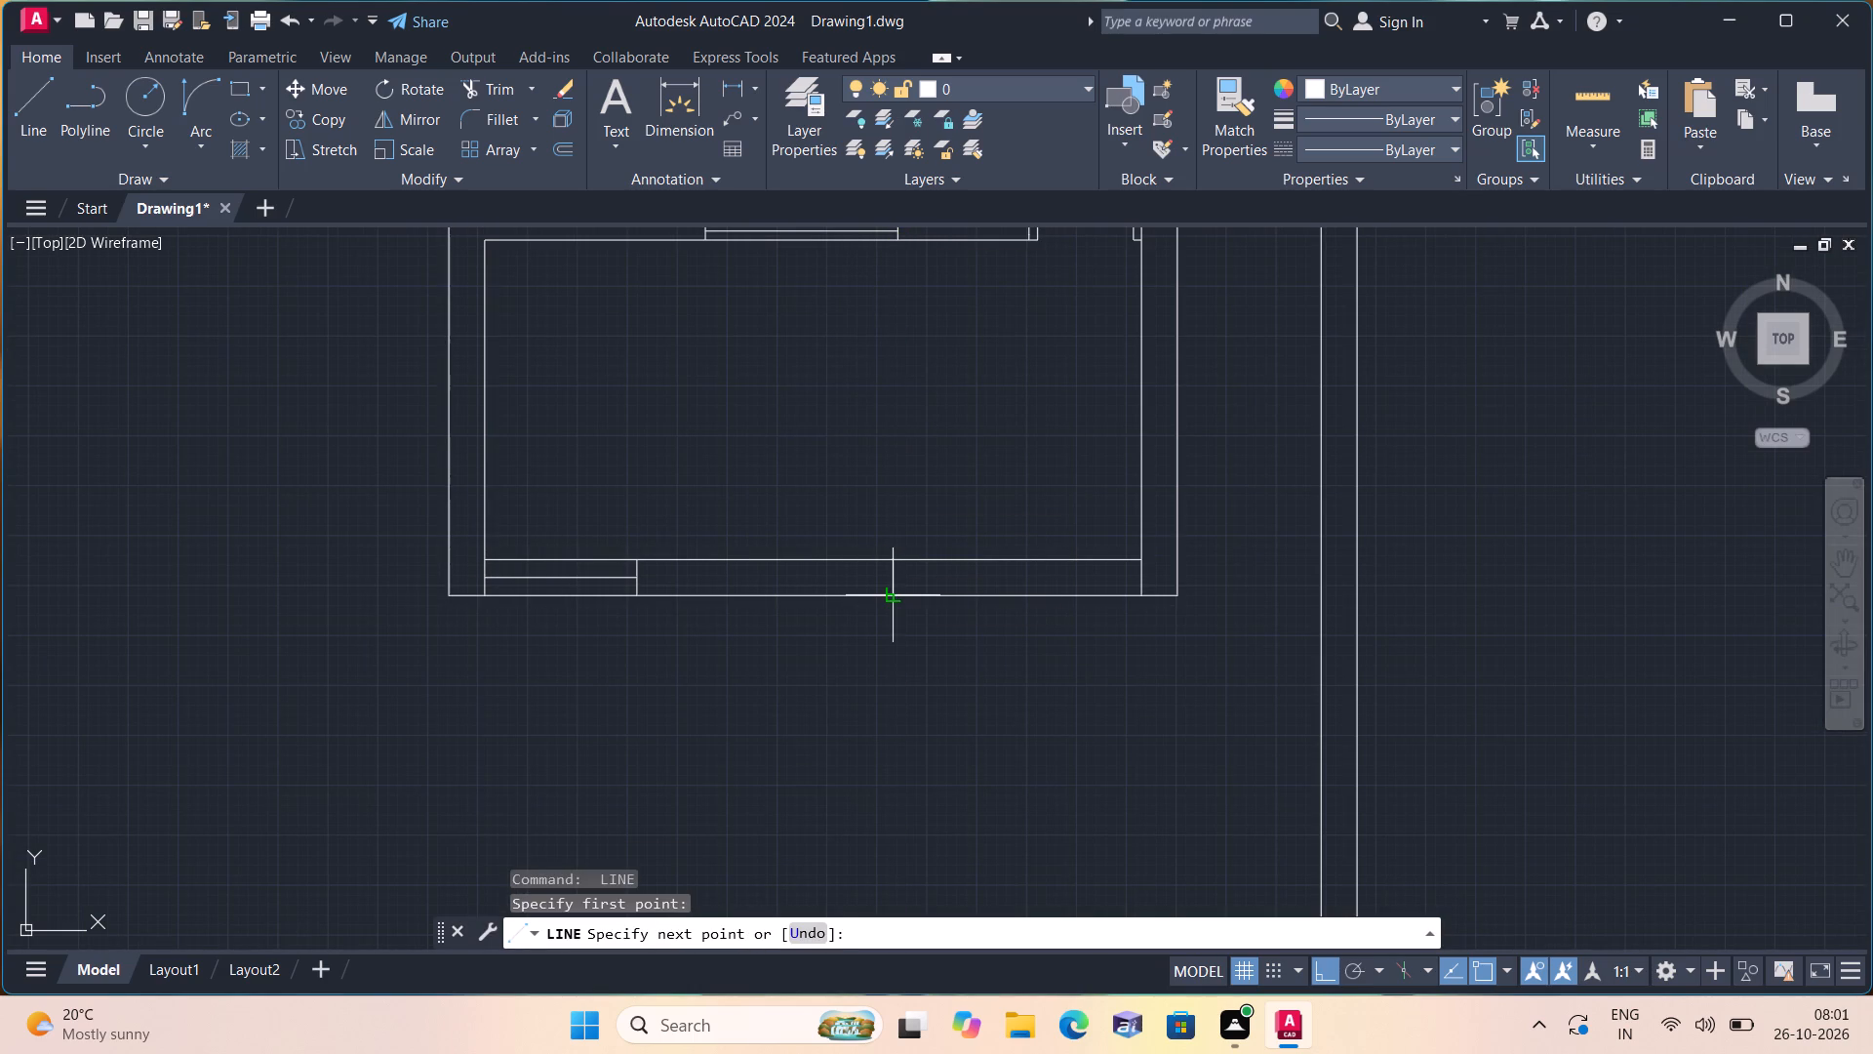
click(896, 591)
key(space)
Trim both bottom wall lines between the new vertical line and the right wall to open a gap.
text(trim)
key(space)
drag(995, 449, 1043, 675)
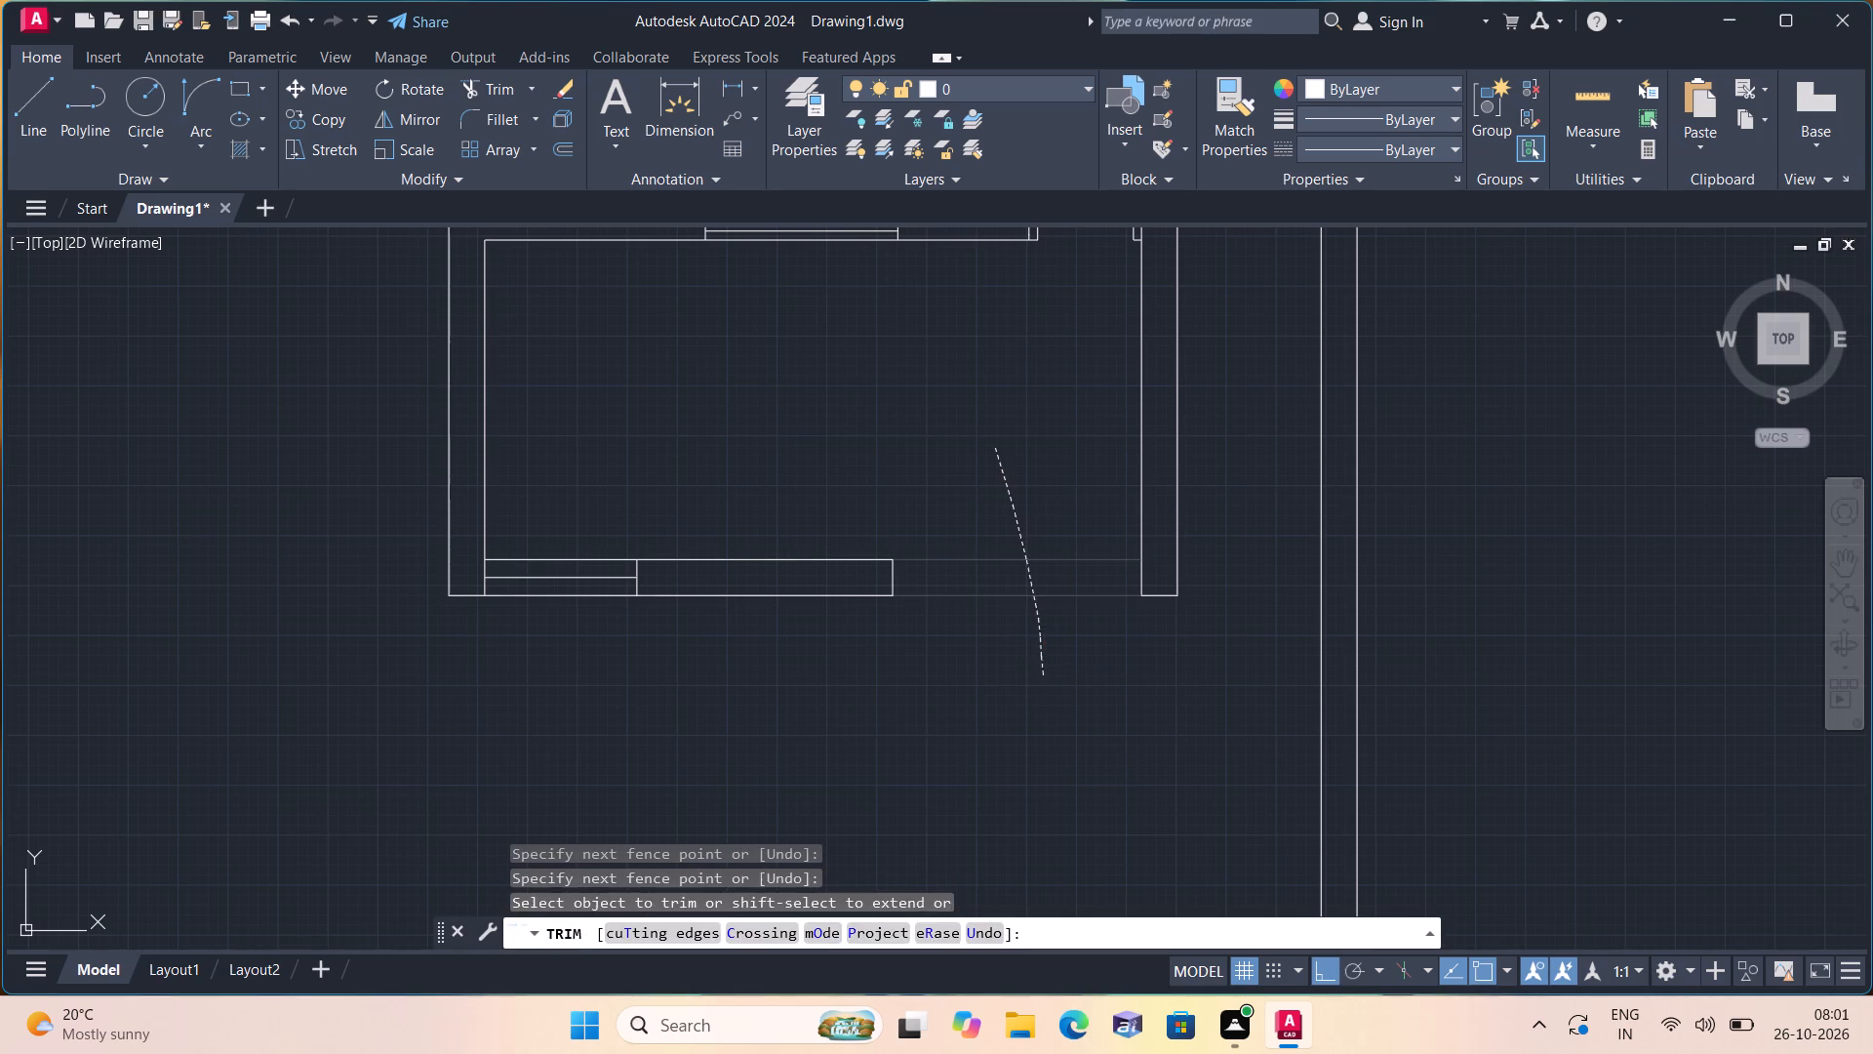
key(space)
Draw a line from the upper corner of the bottom wall's cut end up to the partition window's lower right corner.
key(l)
key(space)
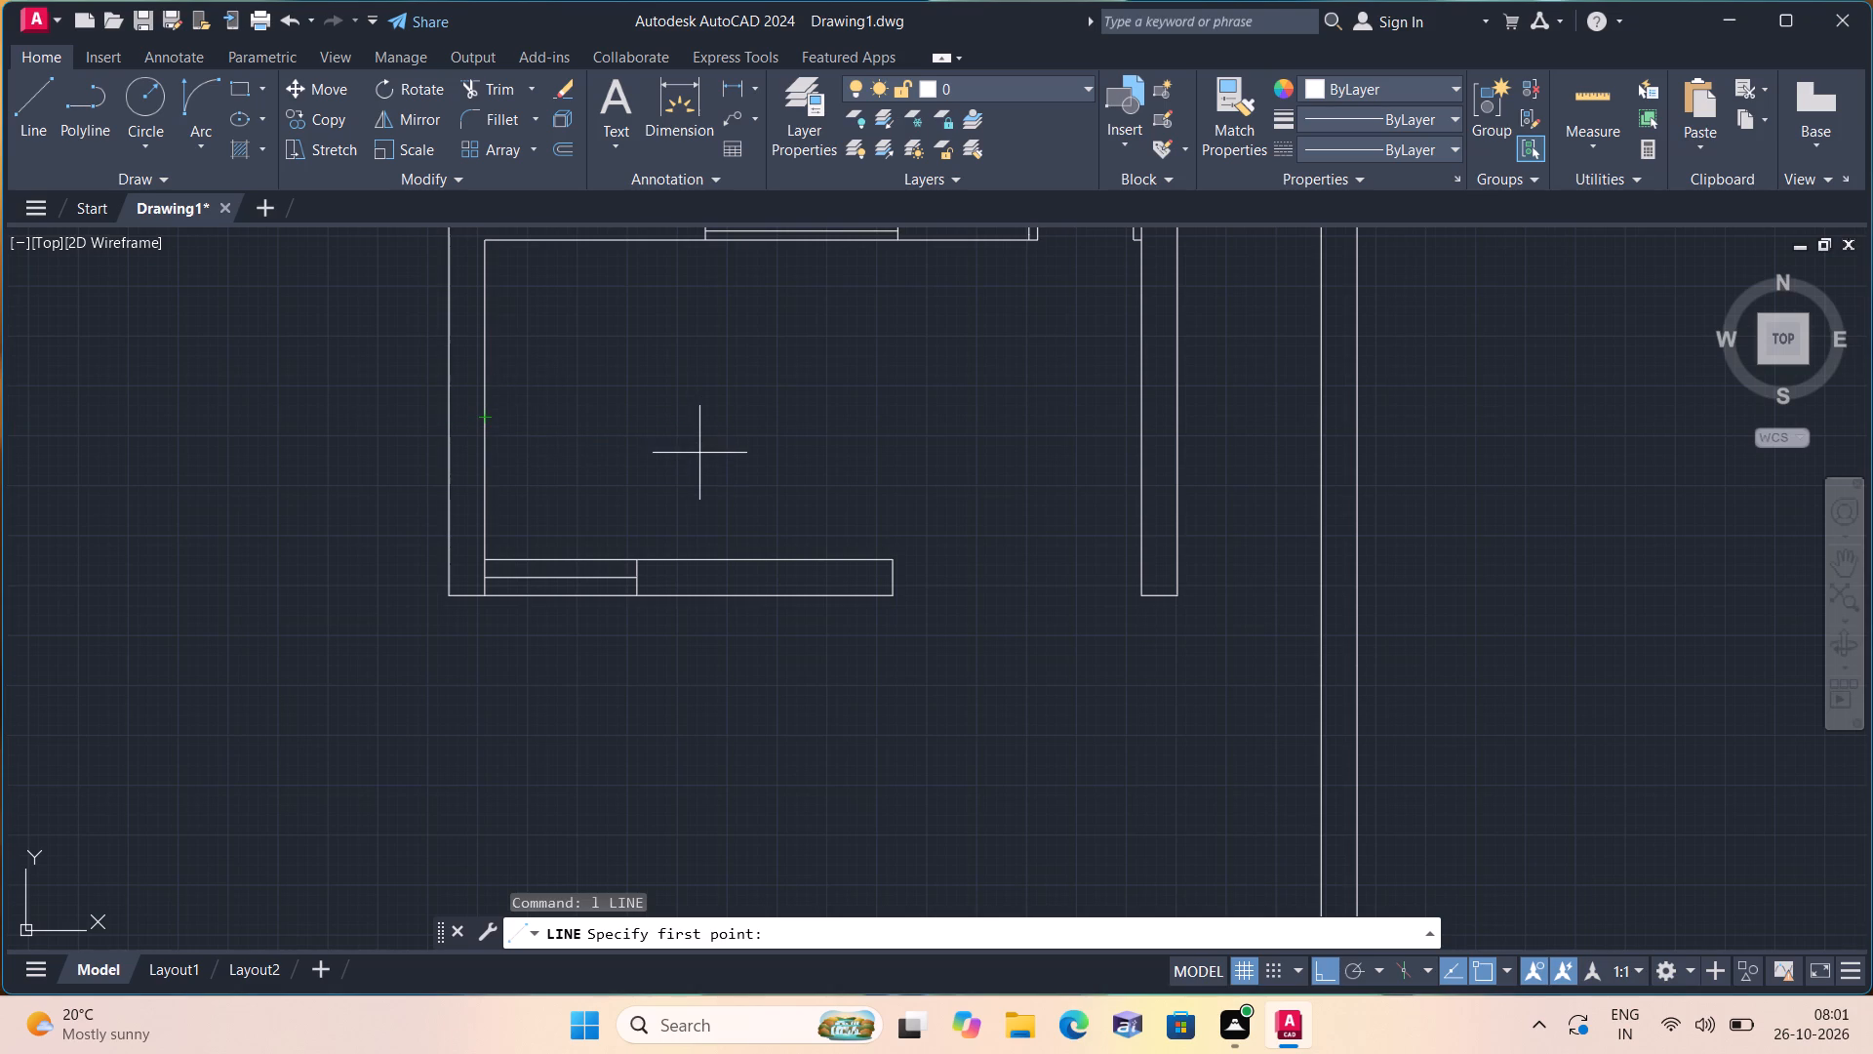
click(889, 559)
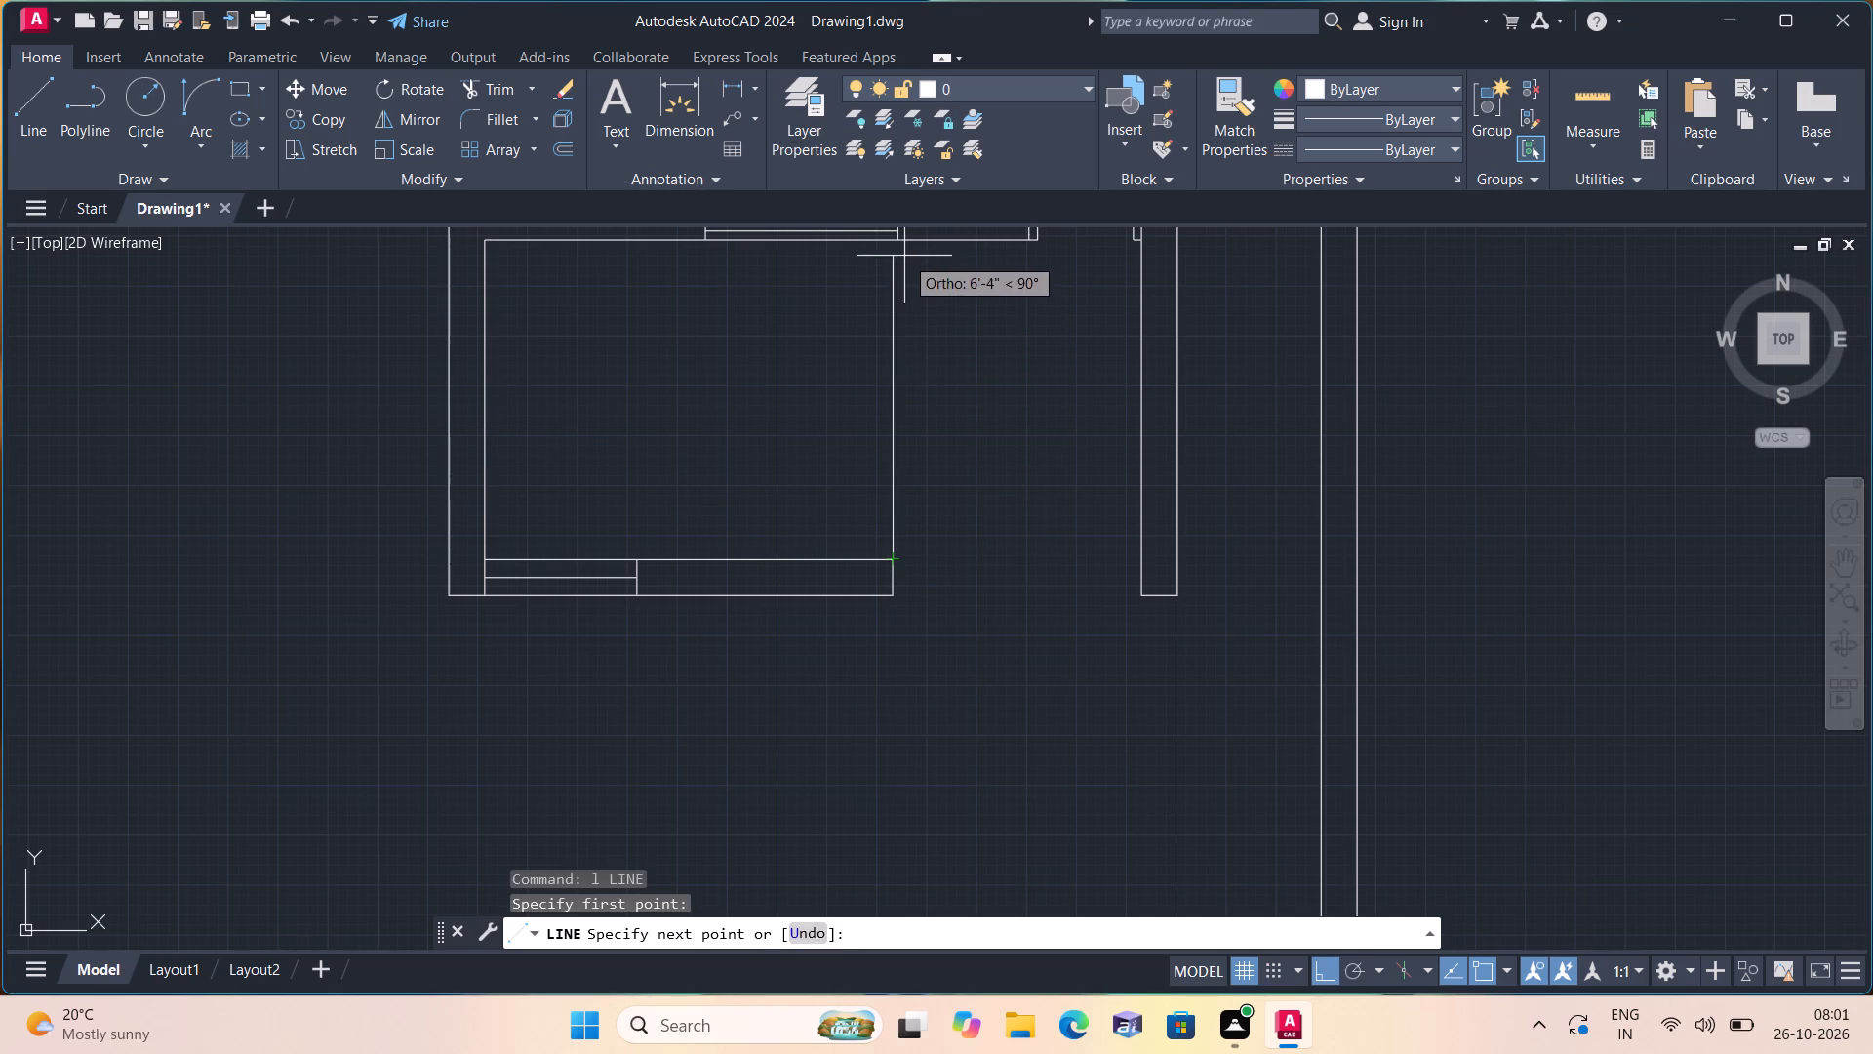
click(895, 243)
key(space)
Draw a horizontal line from the midpoint of the new upright line to the left wall's inner face.
key(space)
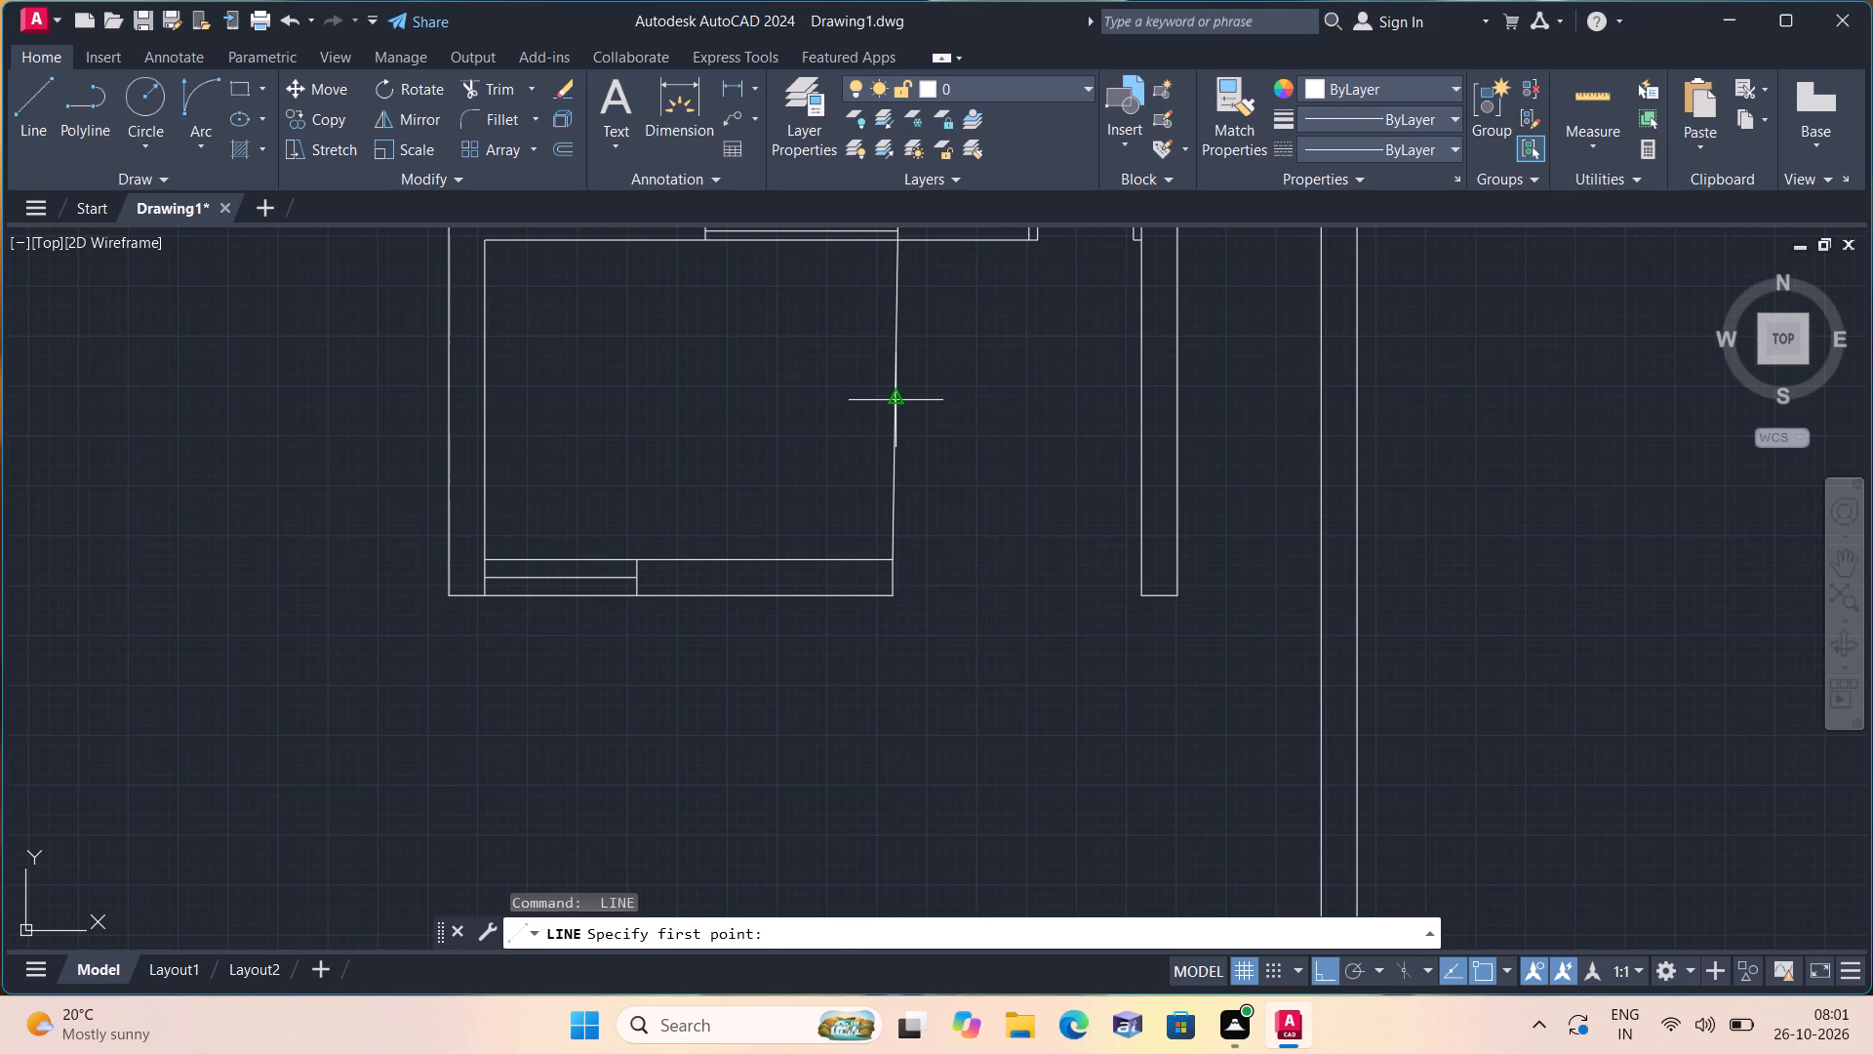
click(897, 400)
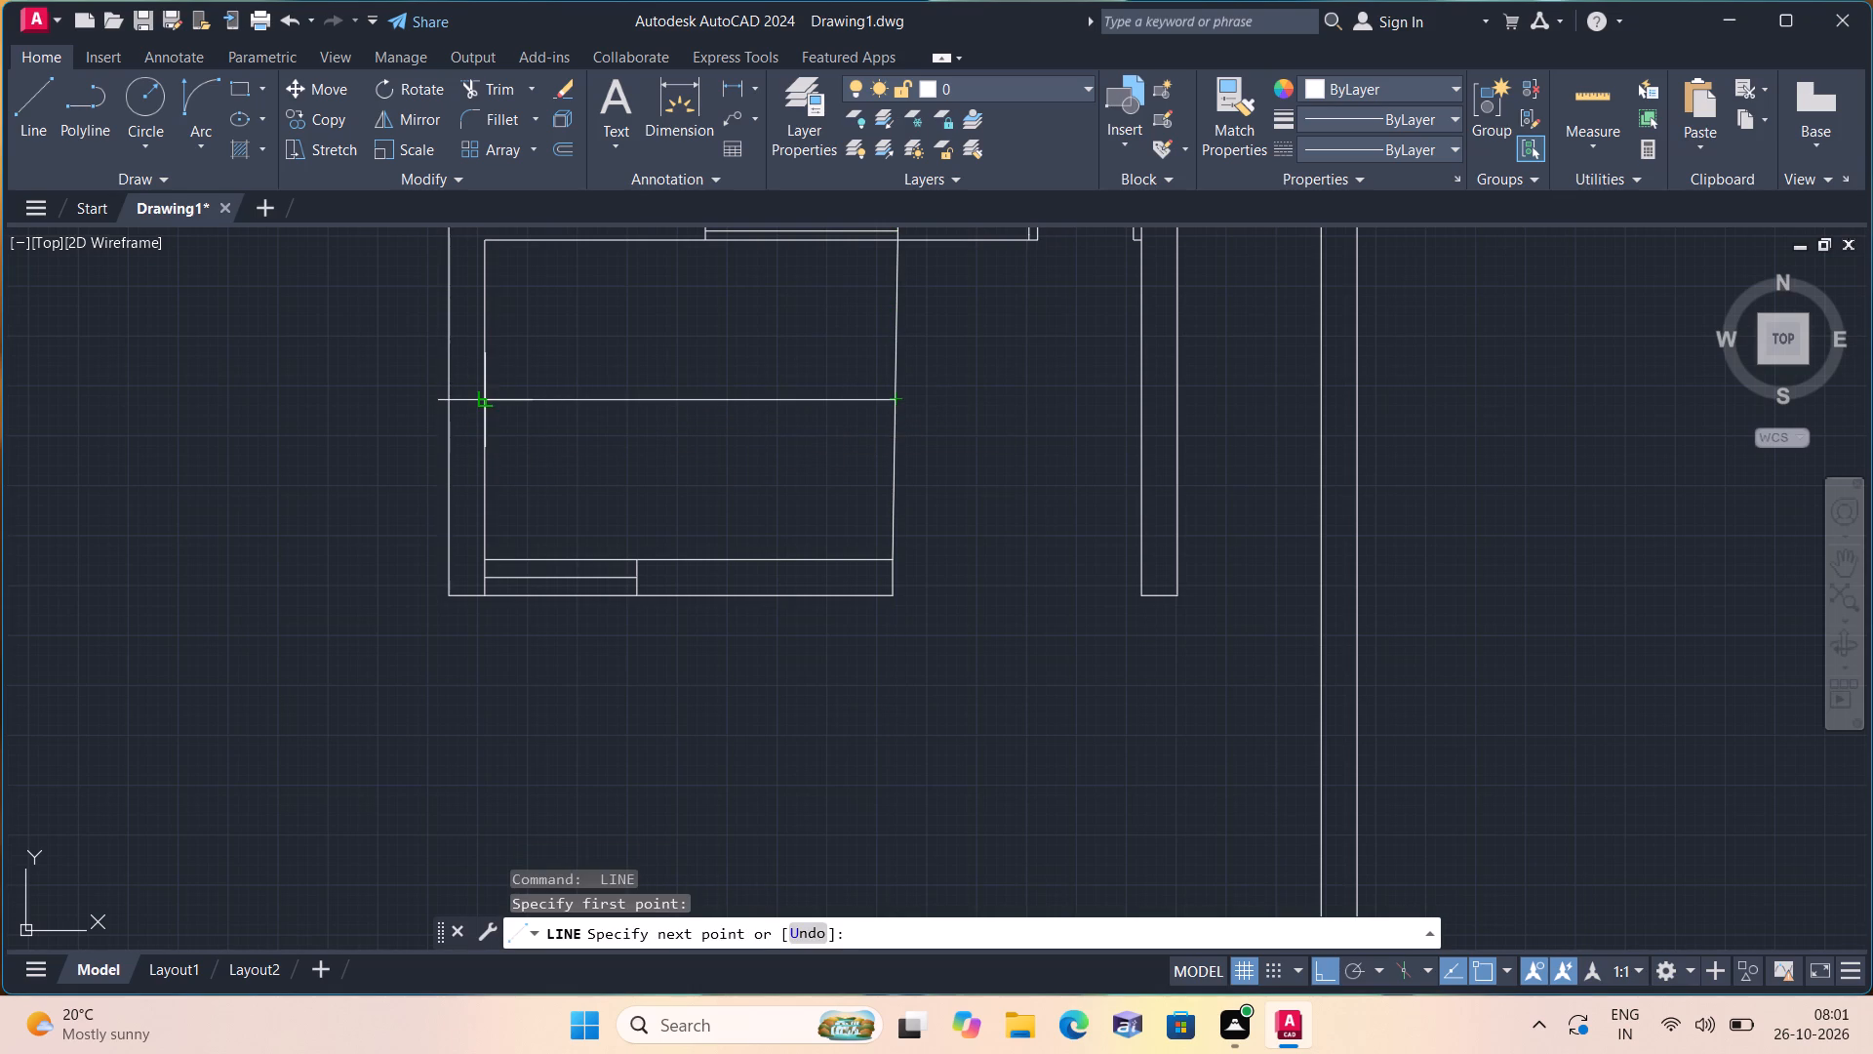
click(492, 404)
key(space)
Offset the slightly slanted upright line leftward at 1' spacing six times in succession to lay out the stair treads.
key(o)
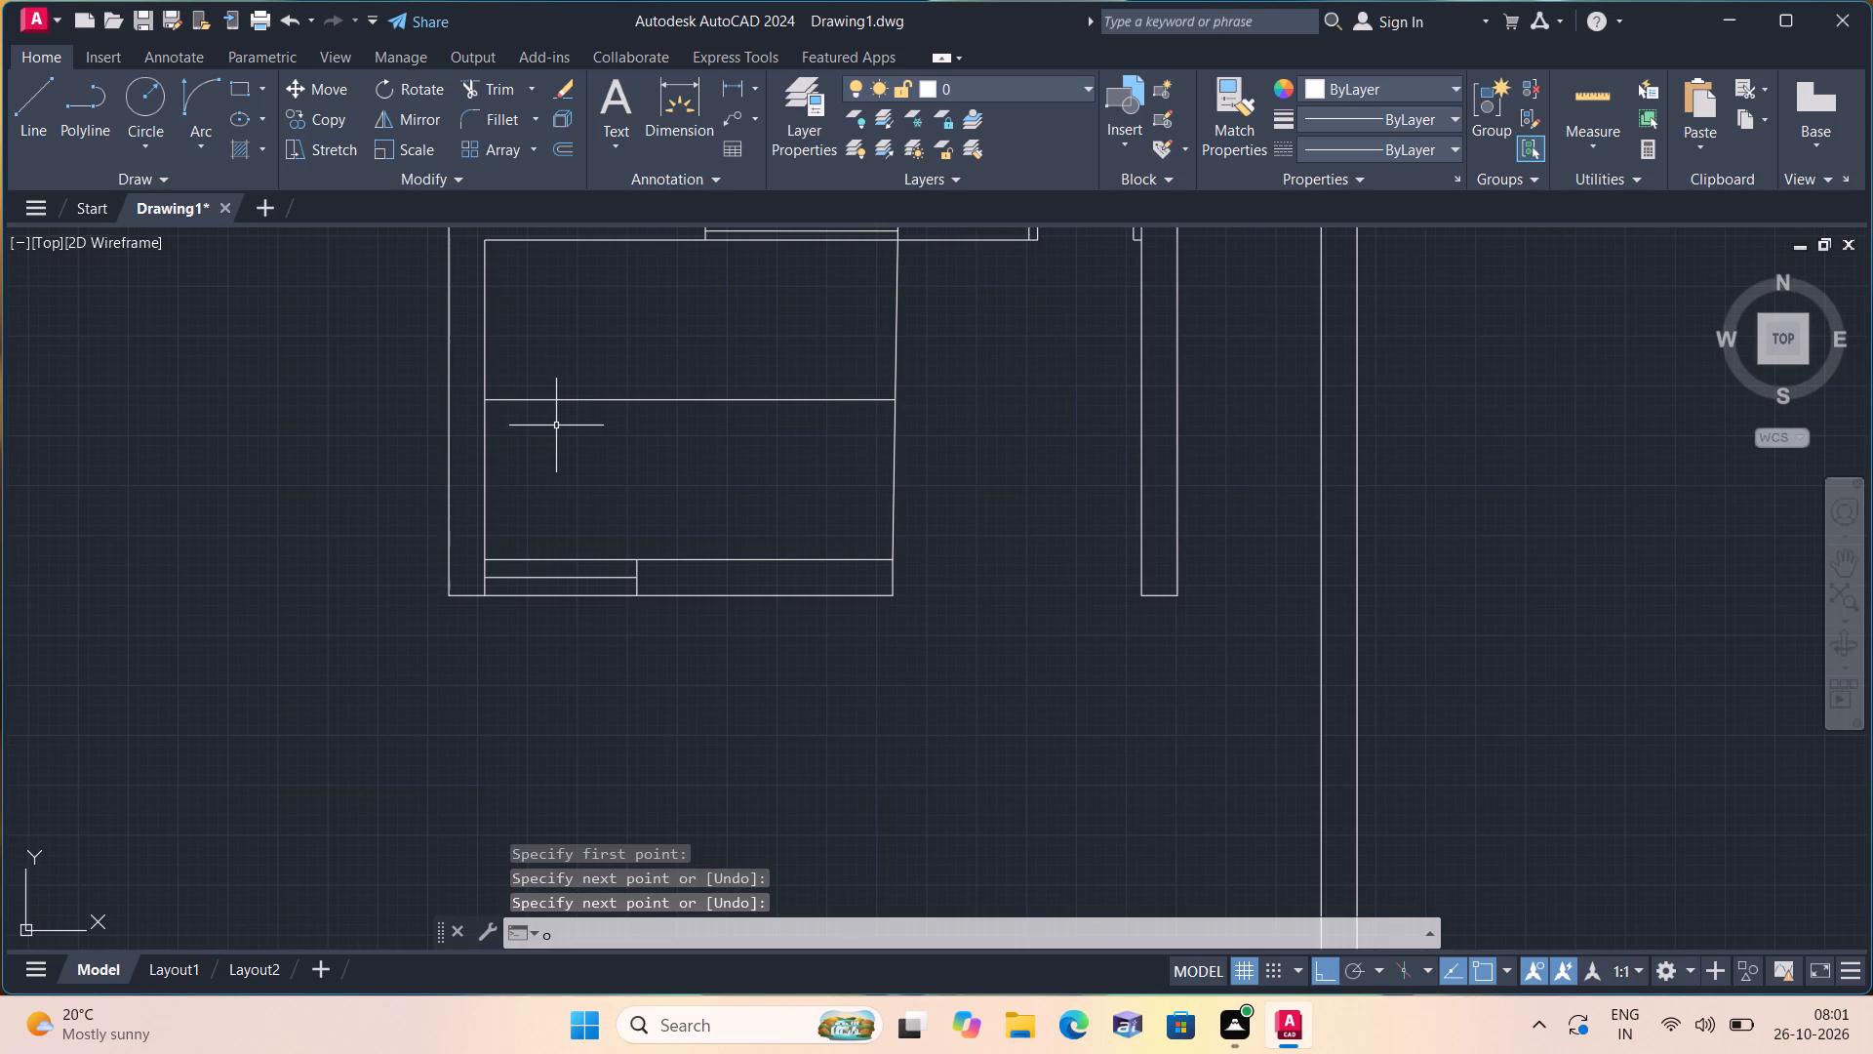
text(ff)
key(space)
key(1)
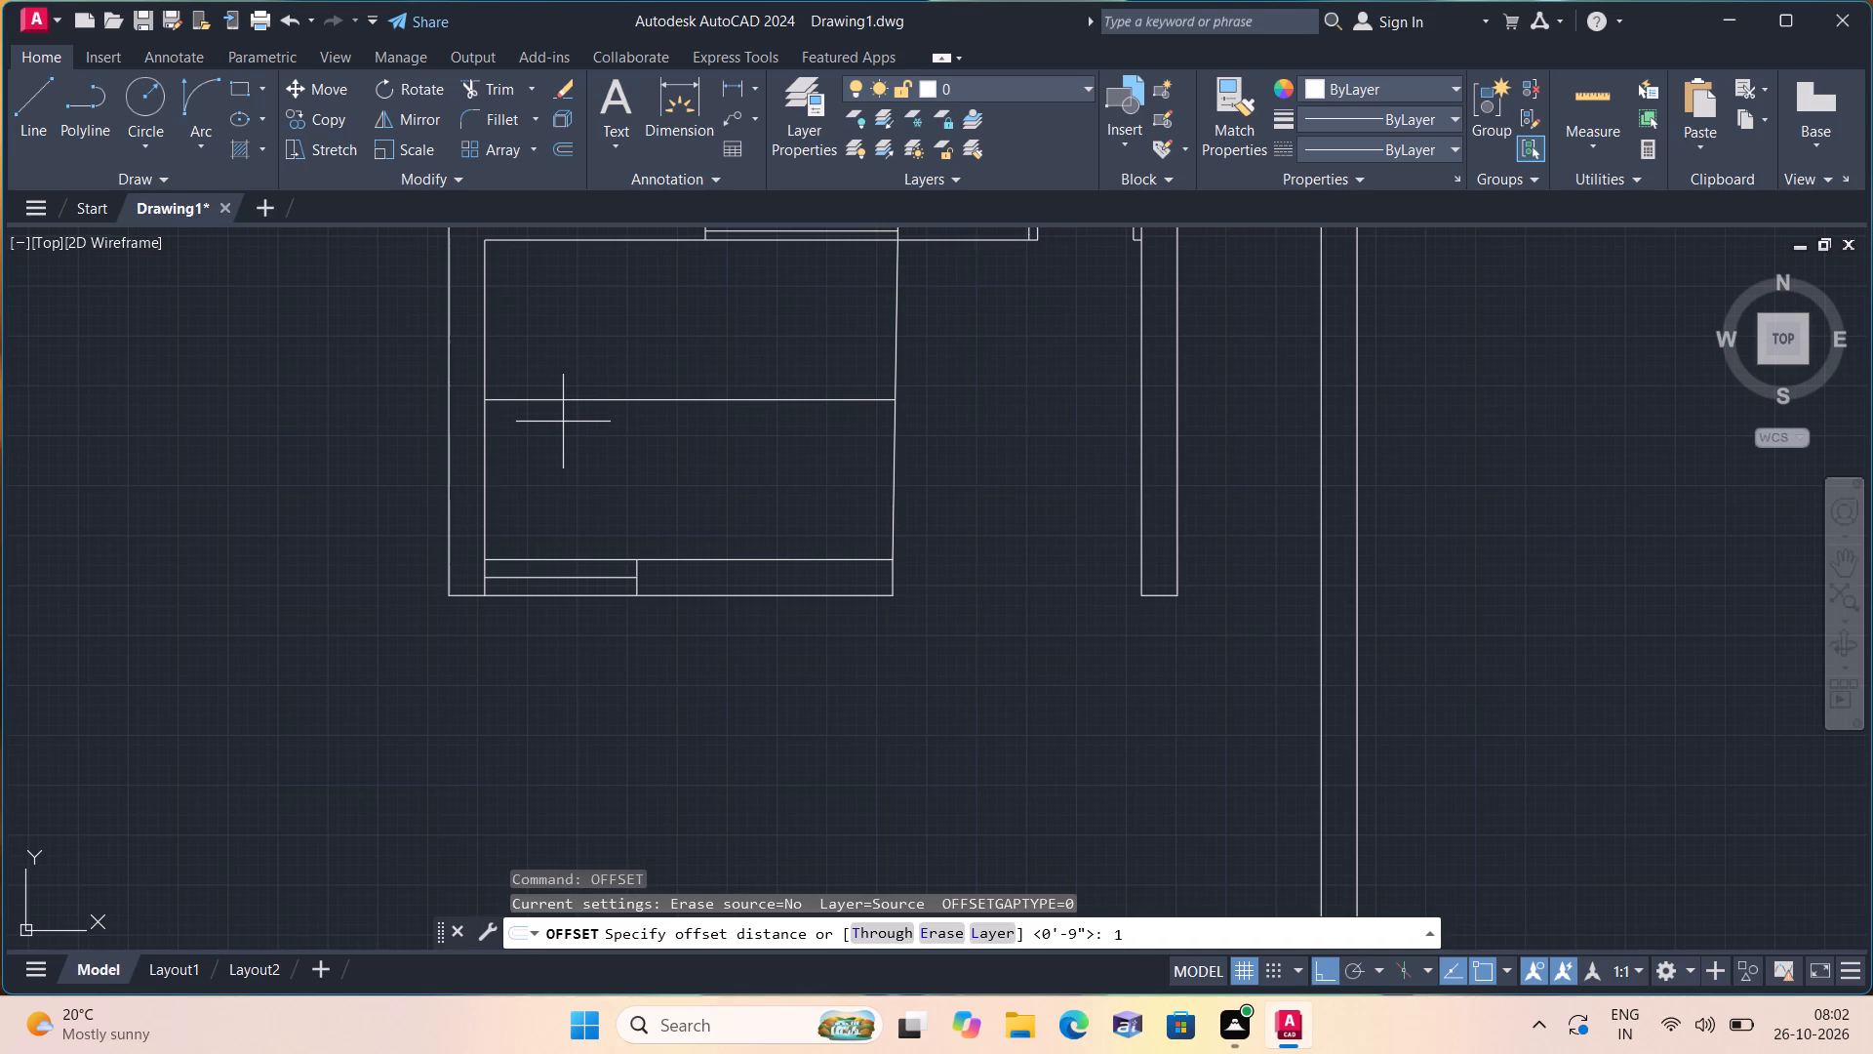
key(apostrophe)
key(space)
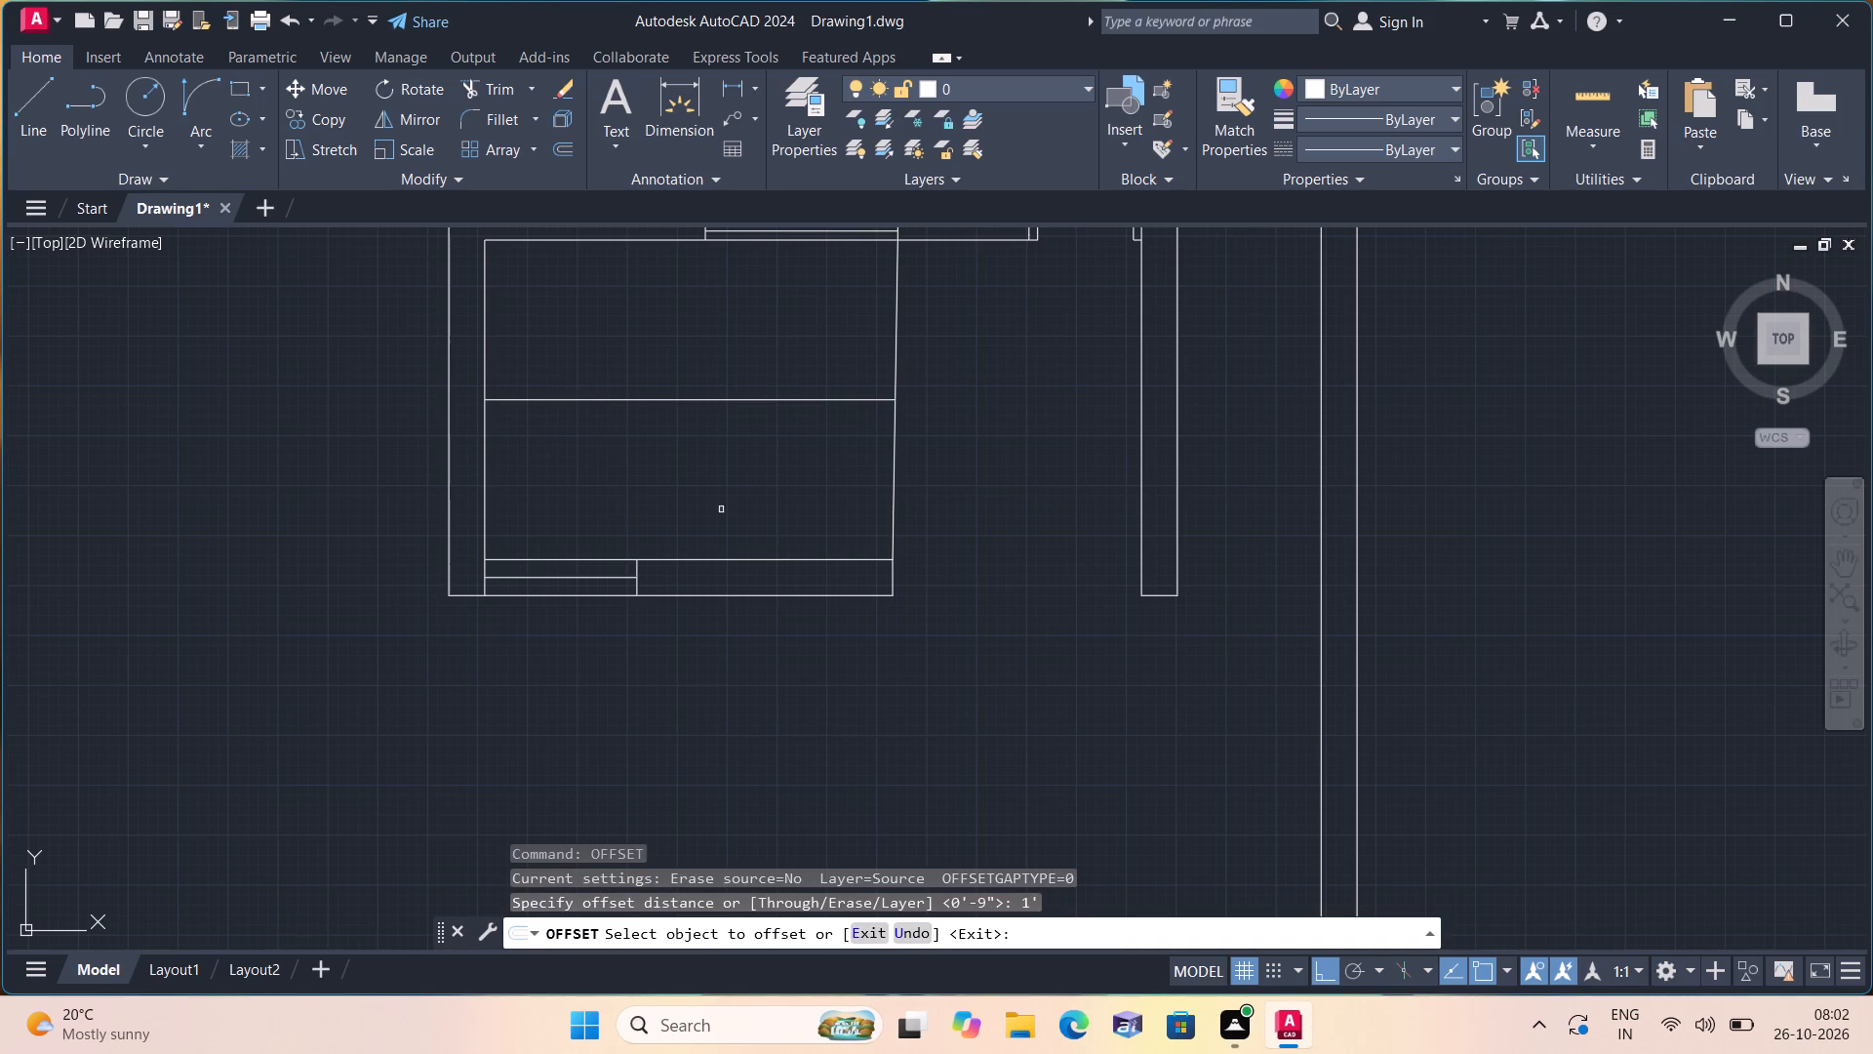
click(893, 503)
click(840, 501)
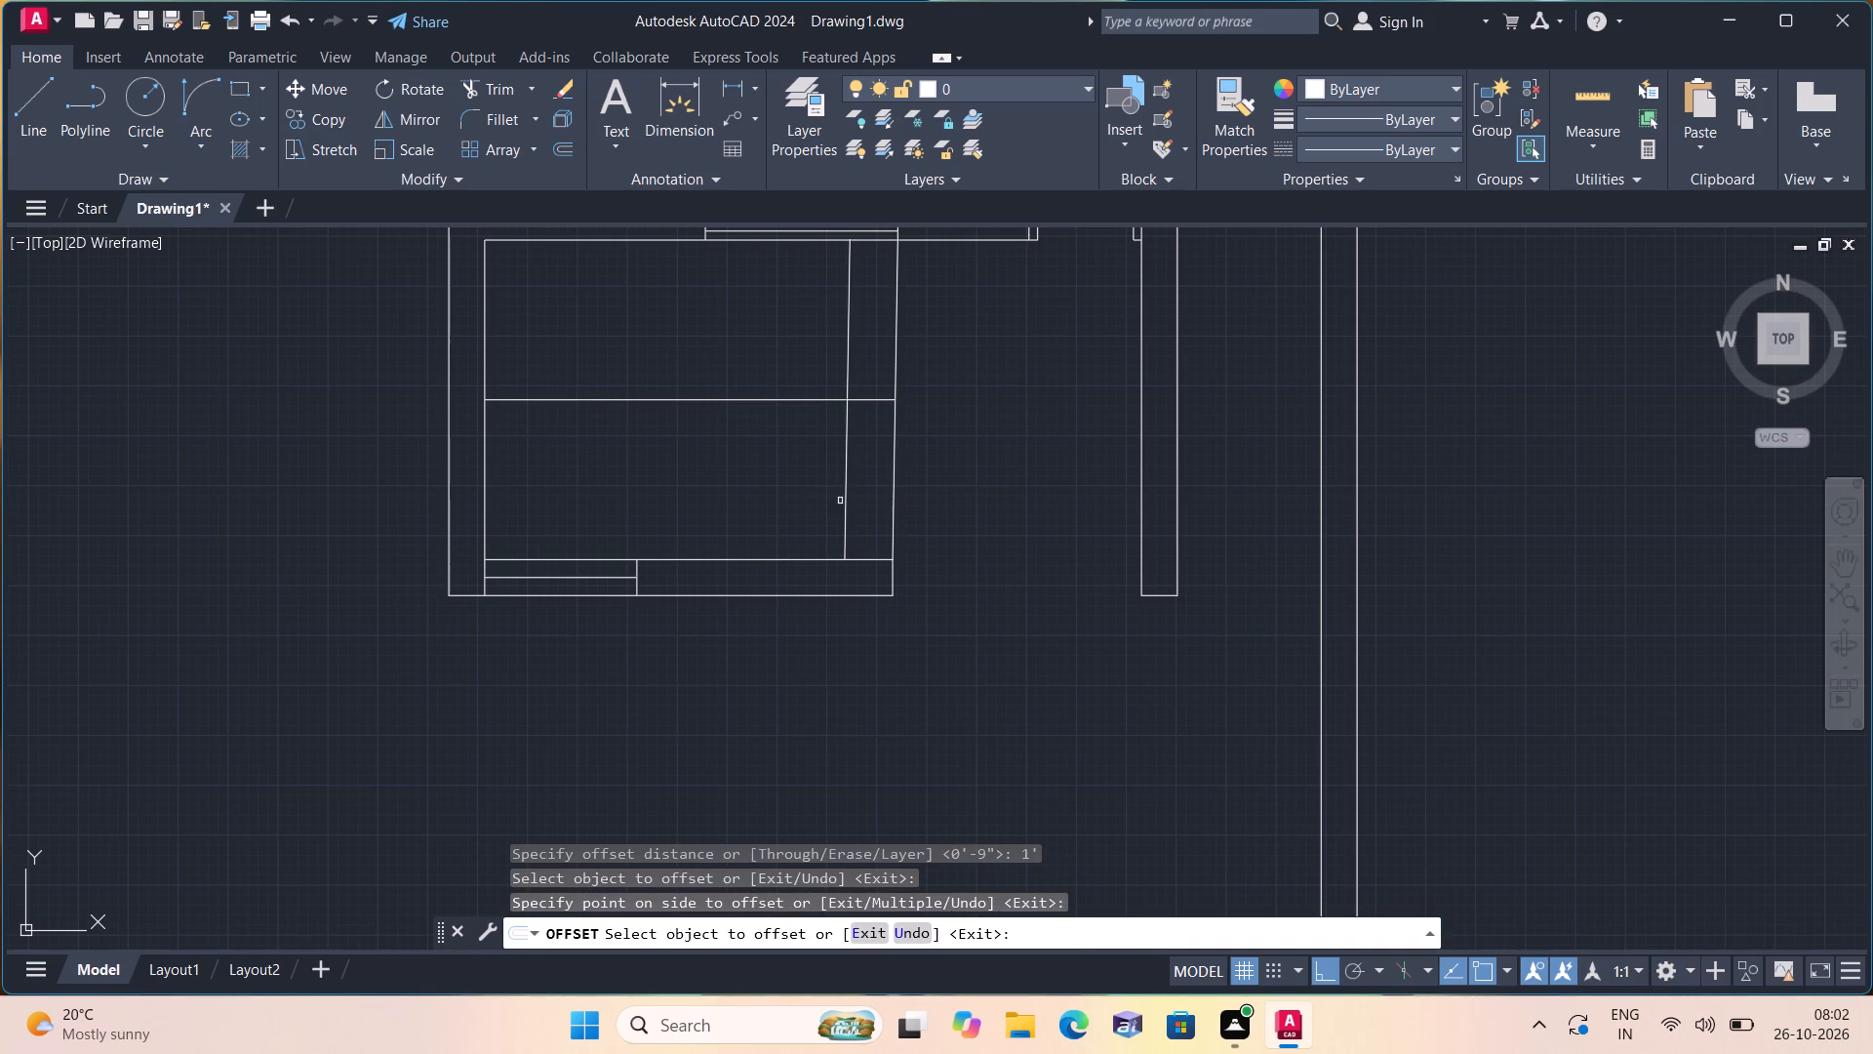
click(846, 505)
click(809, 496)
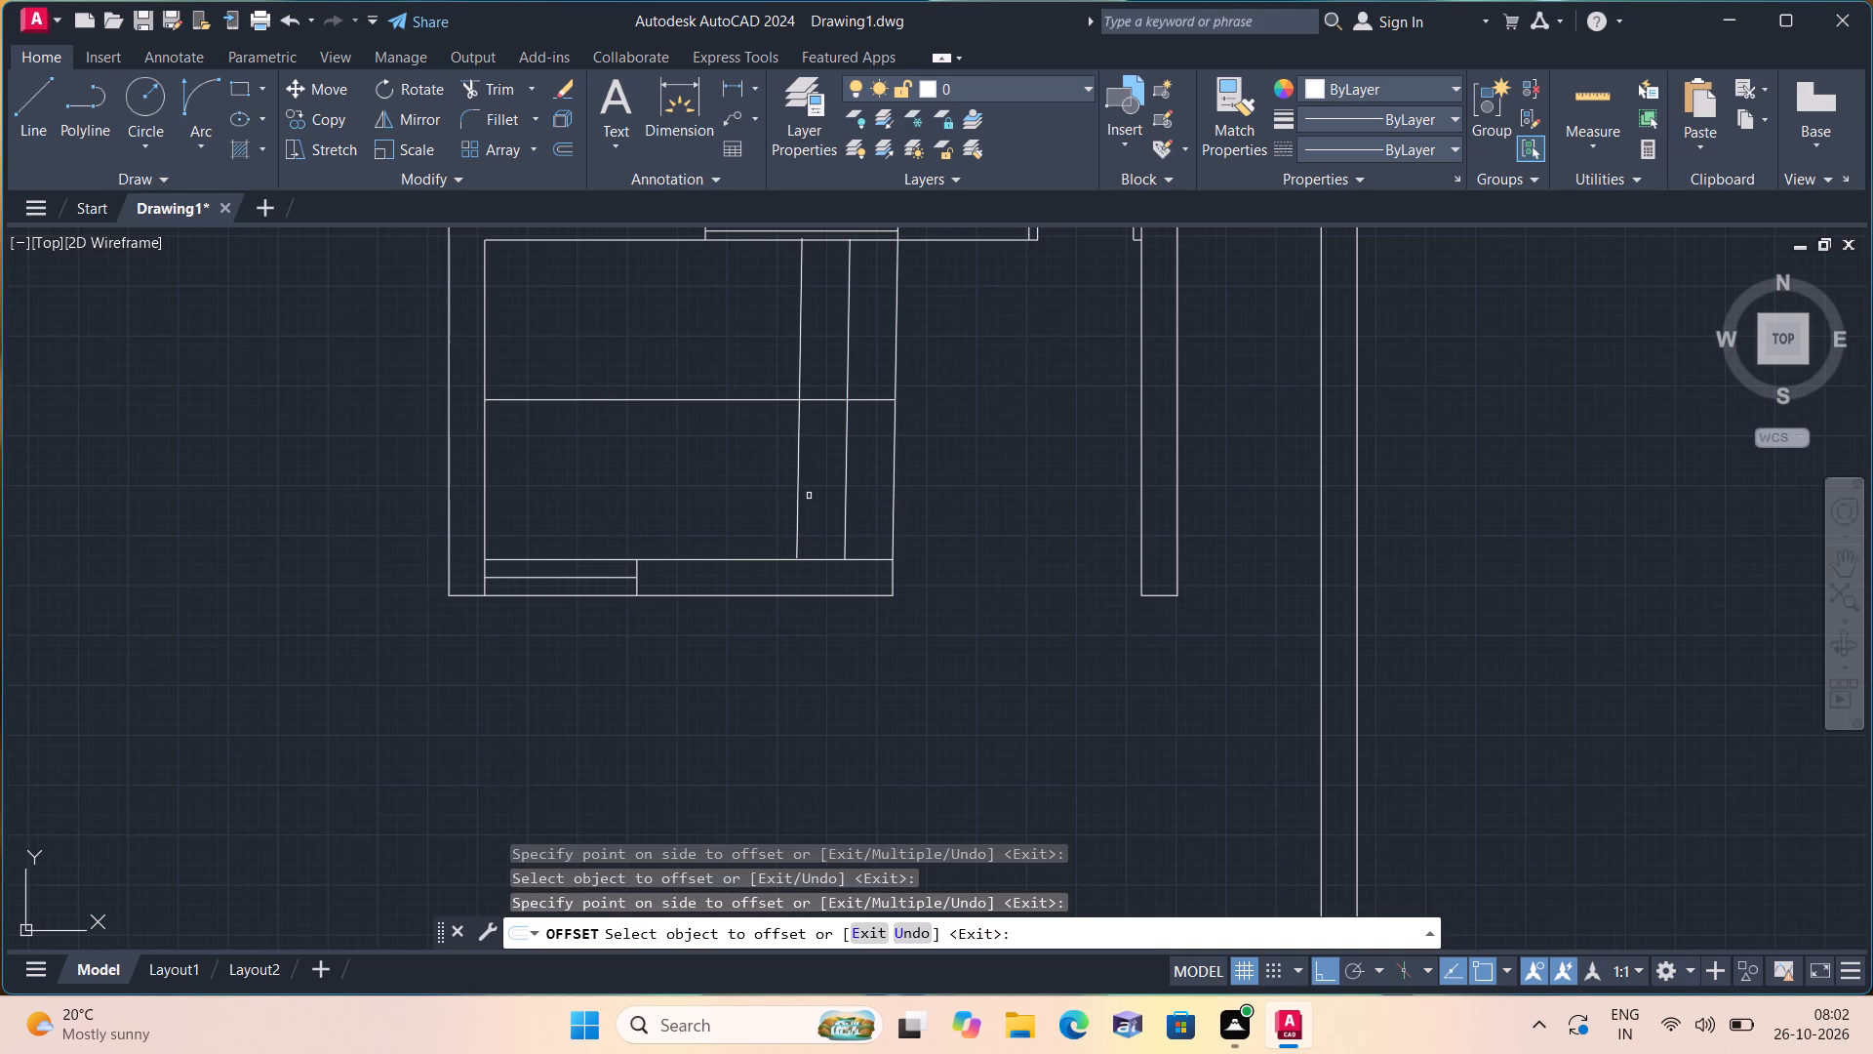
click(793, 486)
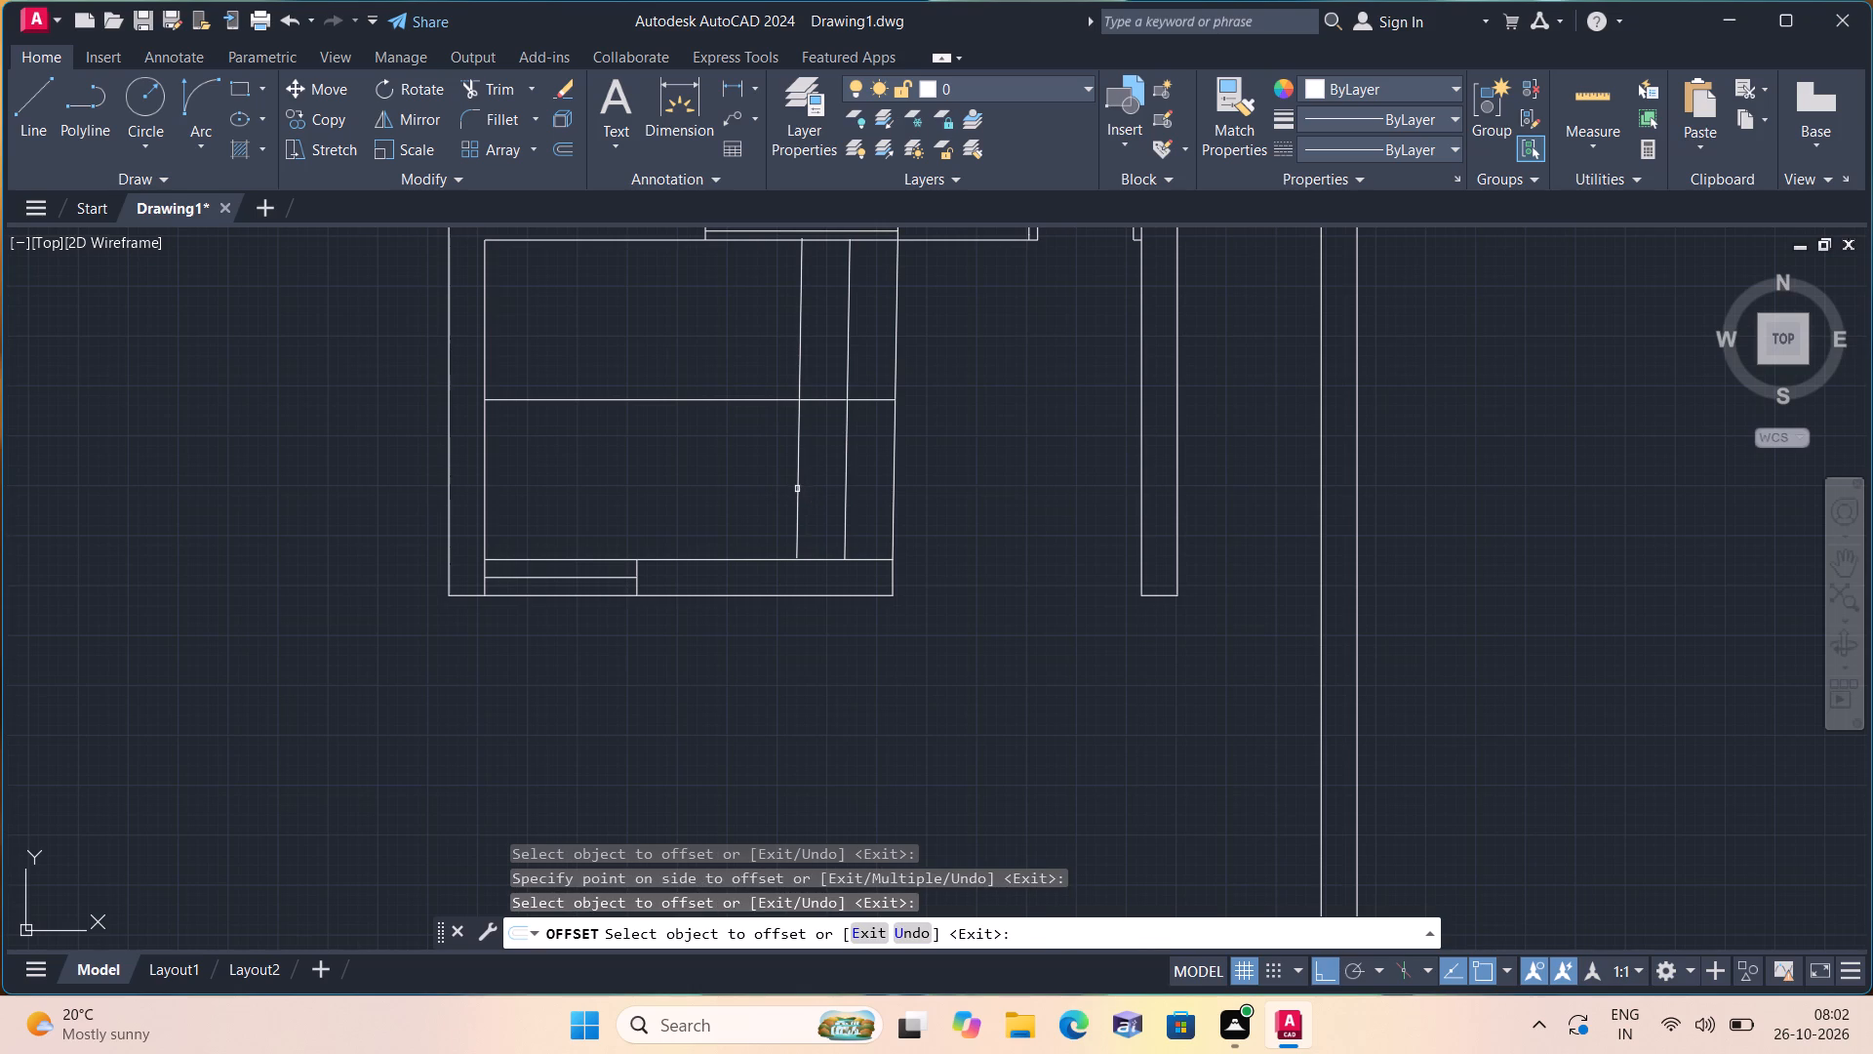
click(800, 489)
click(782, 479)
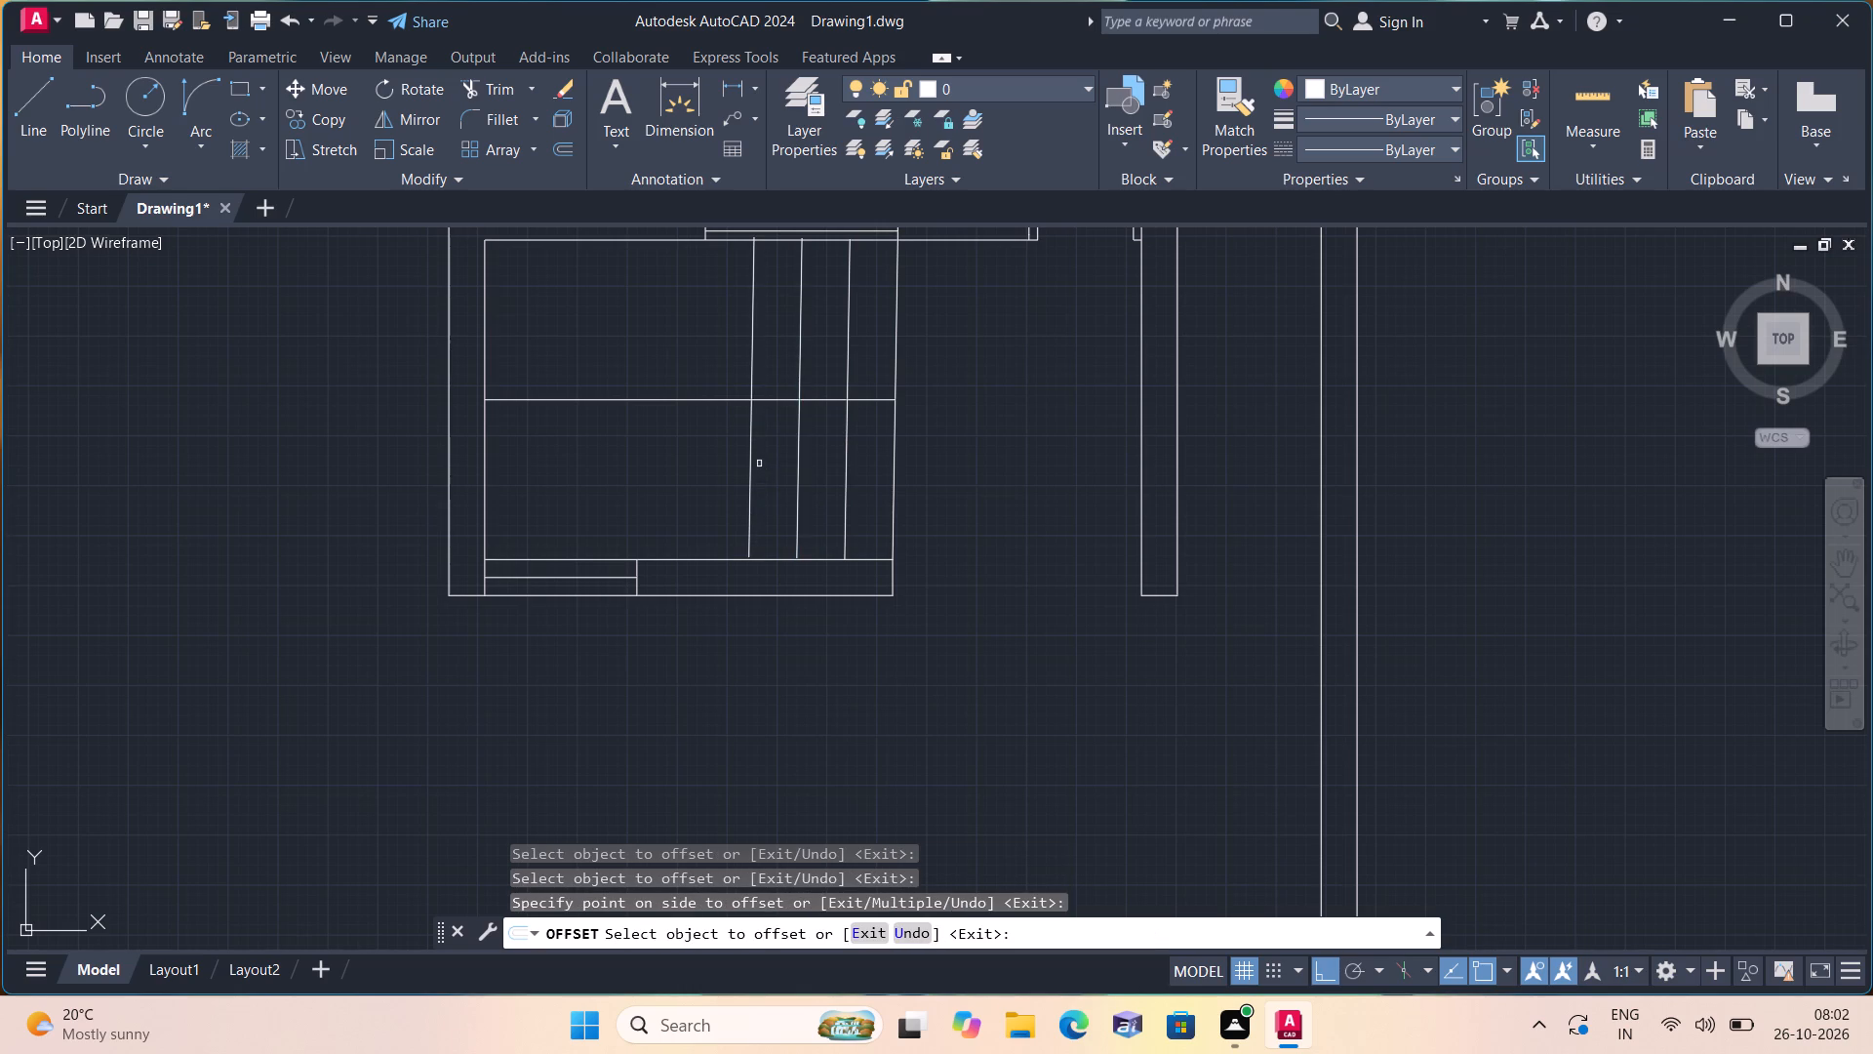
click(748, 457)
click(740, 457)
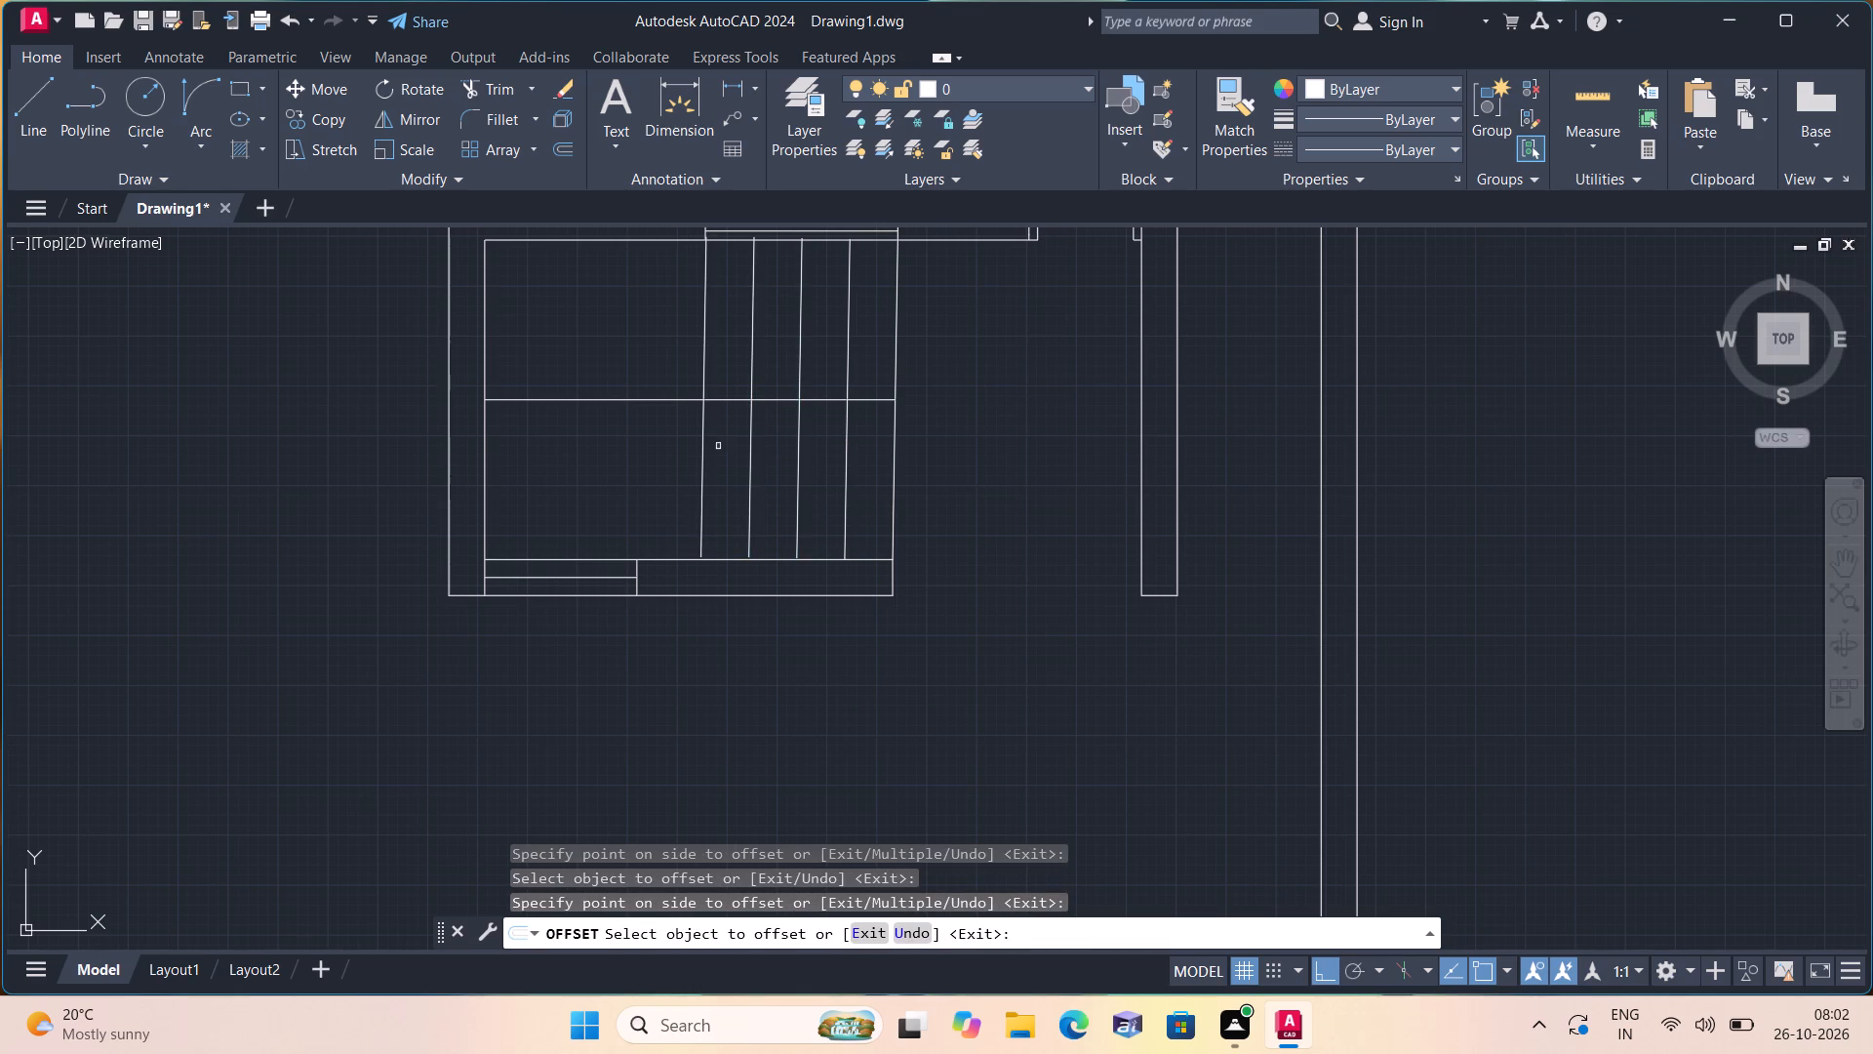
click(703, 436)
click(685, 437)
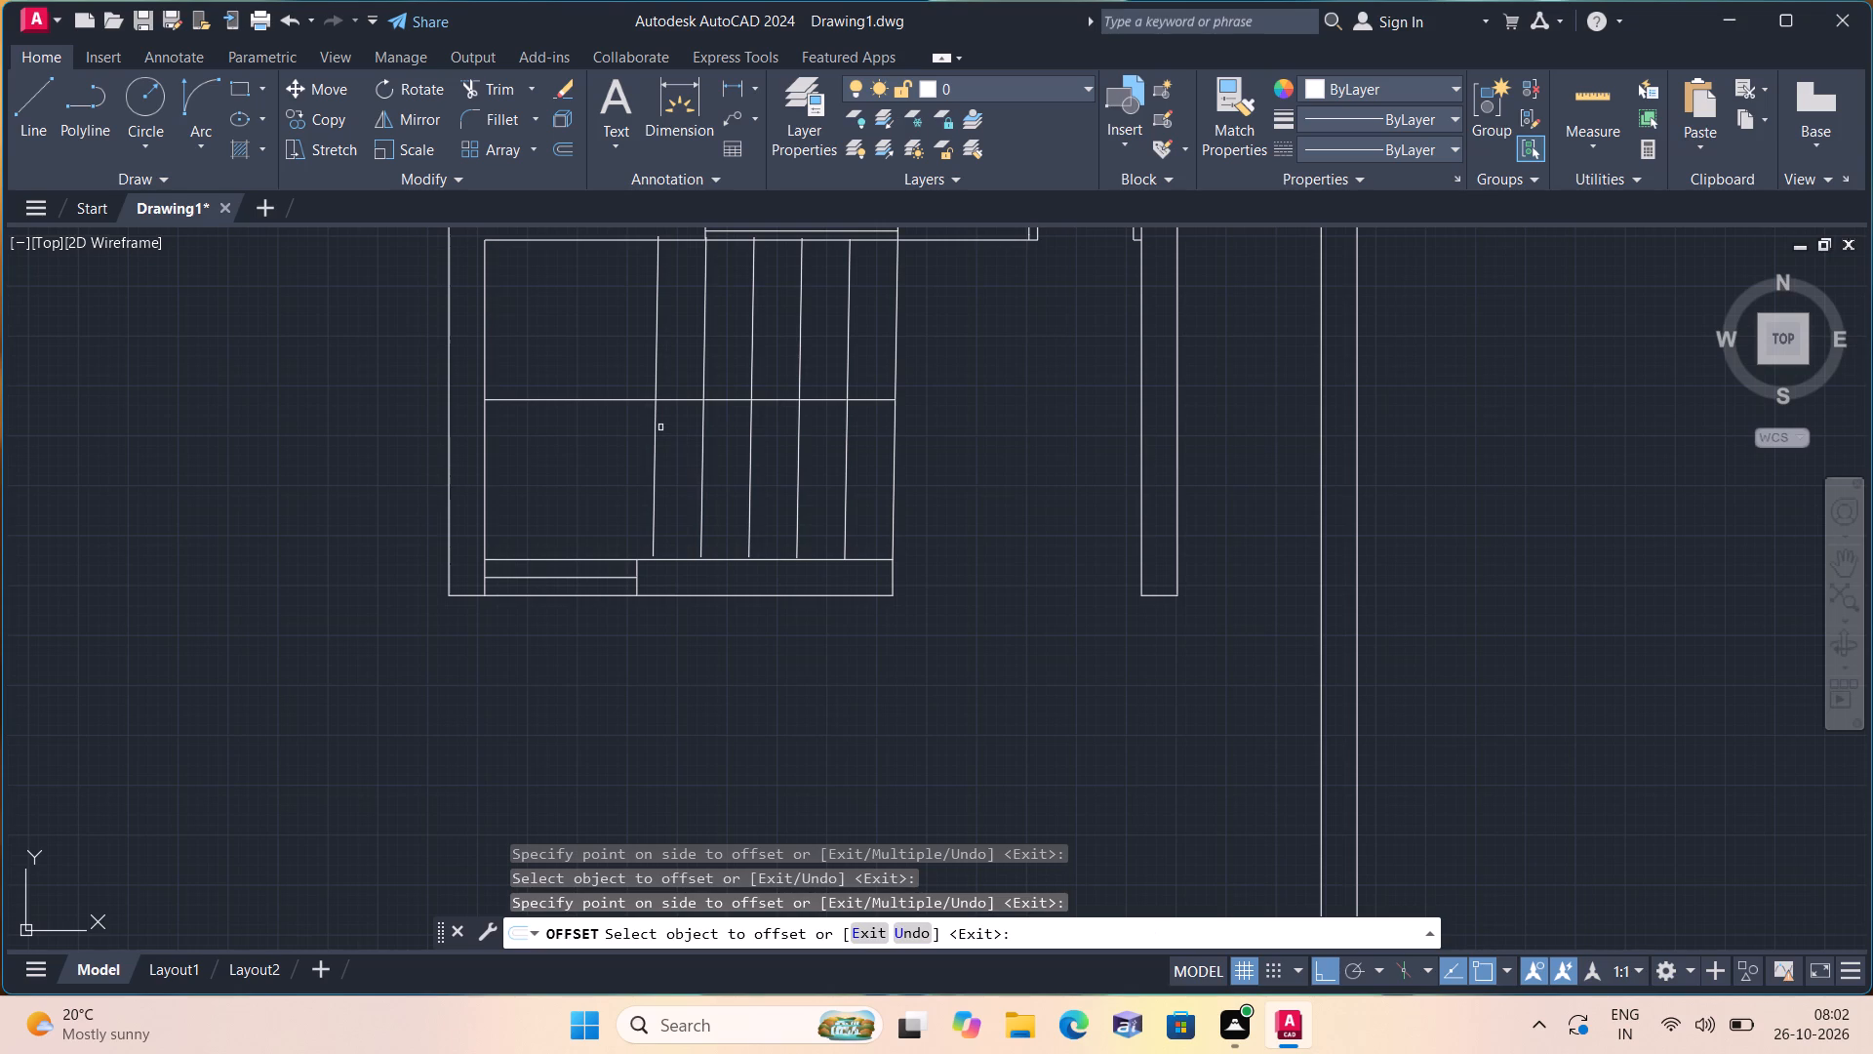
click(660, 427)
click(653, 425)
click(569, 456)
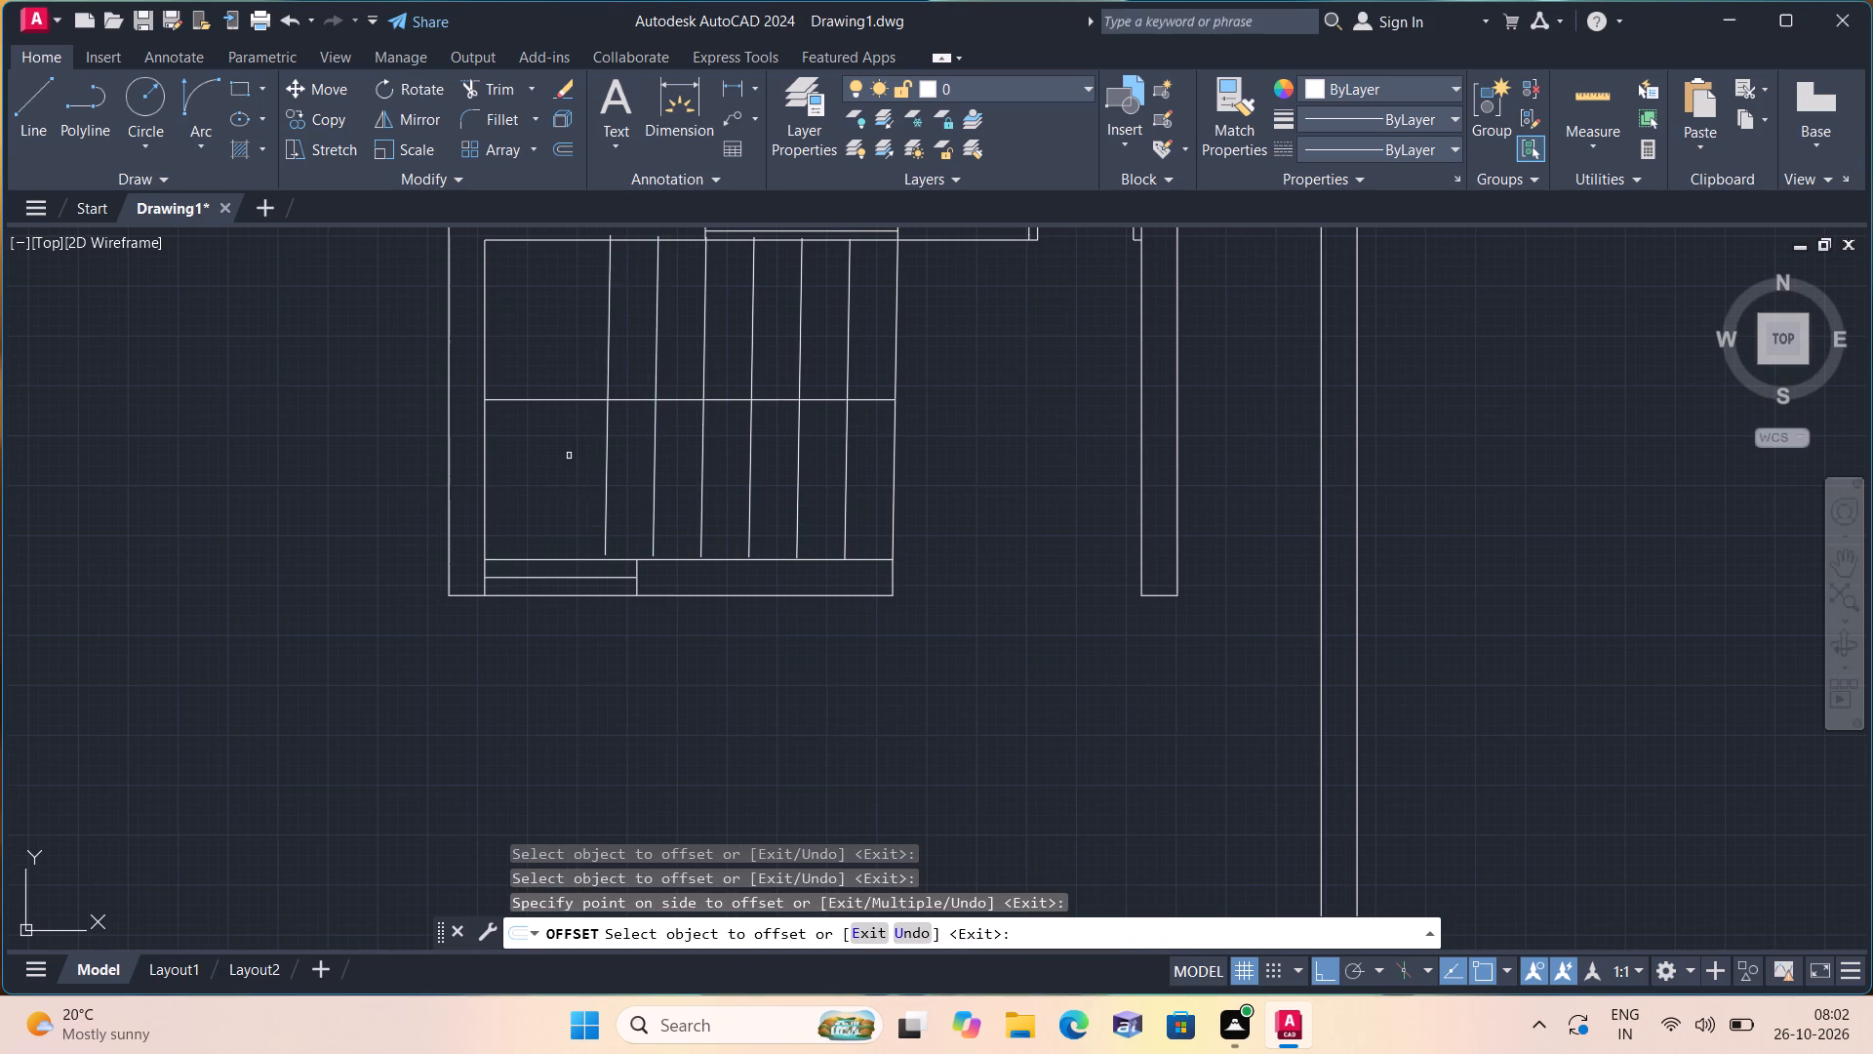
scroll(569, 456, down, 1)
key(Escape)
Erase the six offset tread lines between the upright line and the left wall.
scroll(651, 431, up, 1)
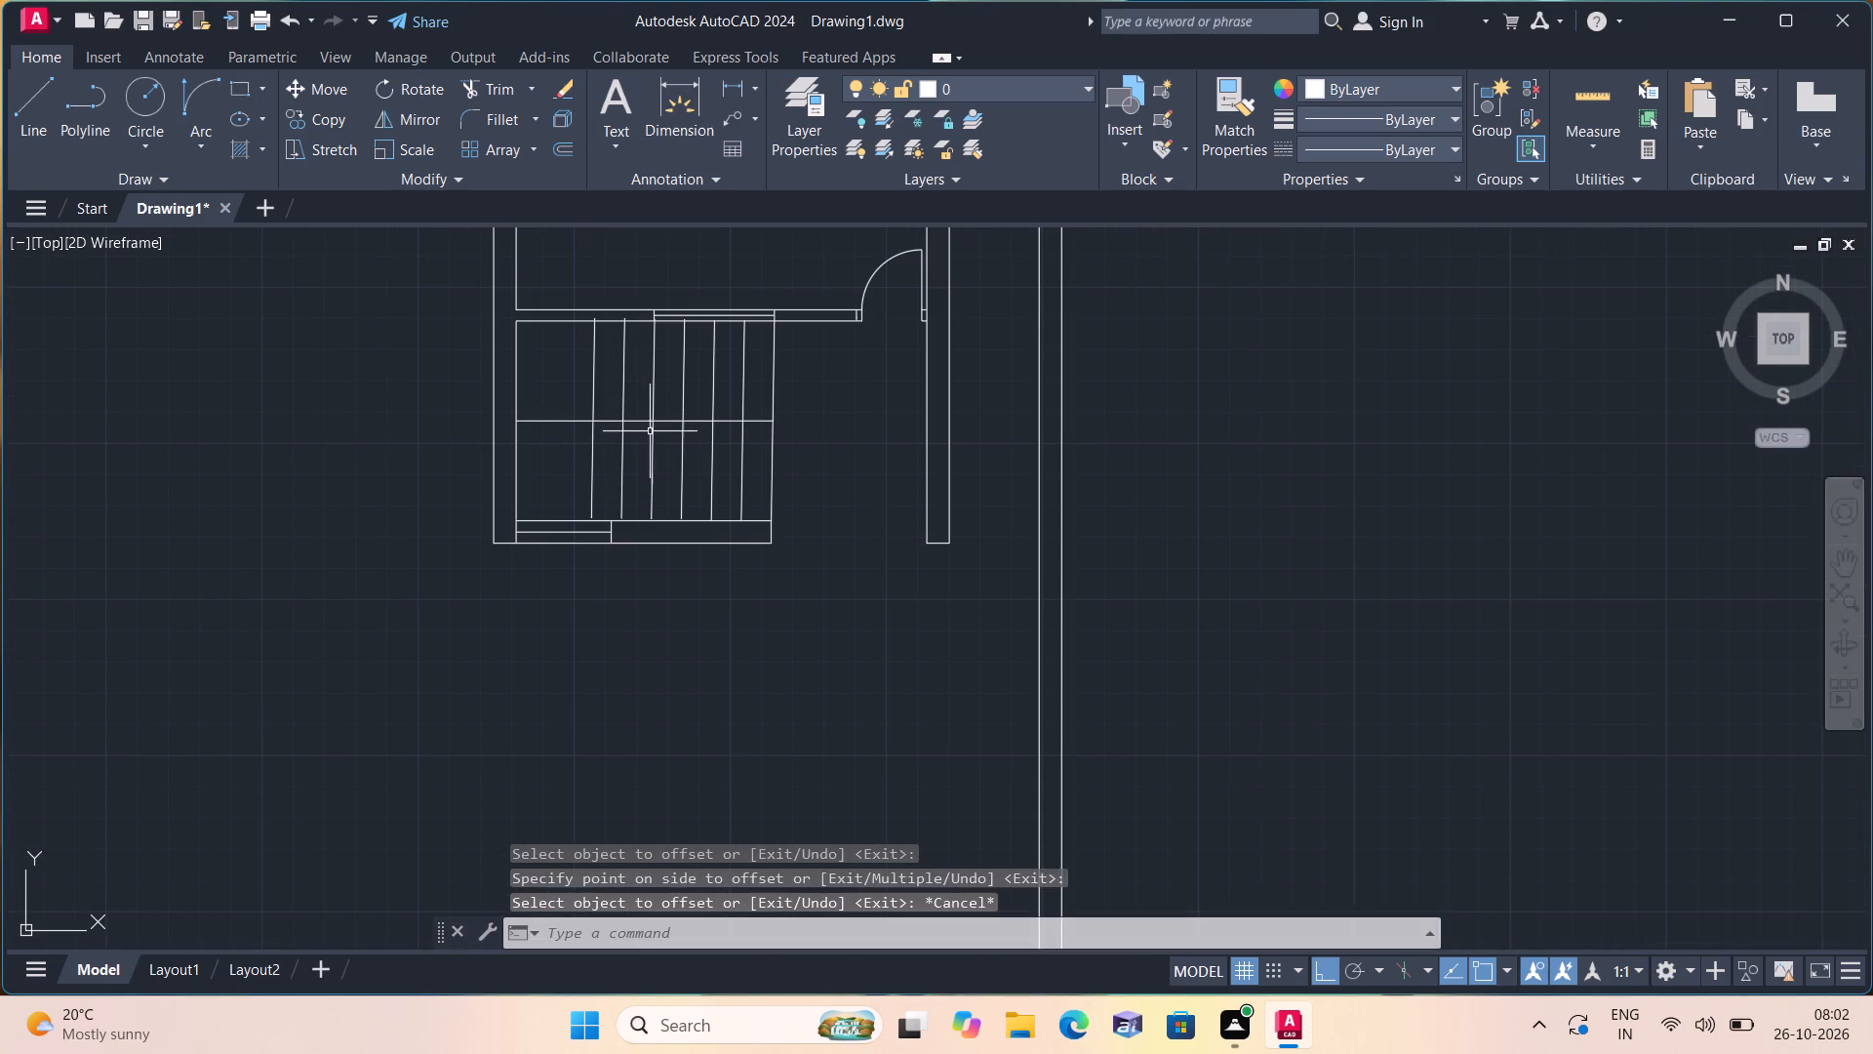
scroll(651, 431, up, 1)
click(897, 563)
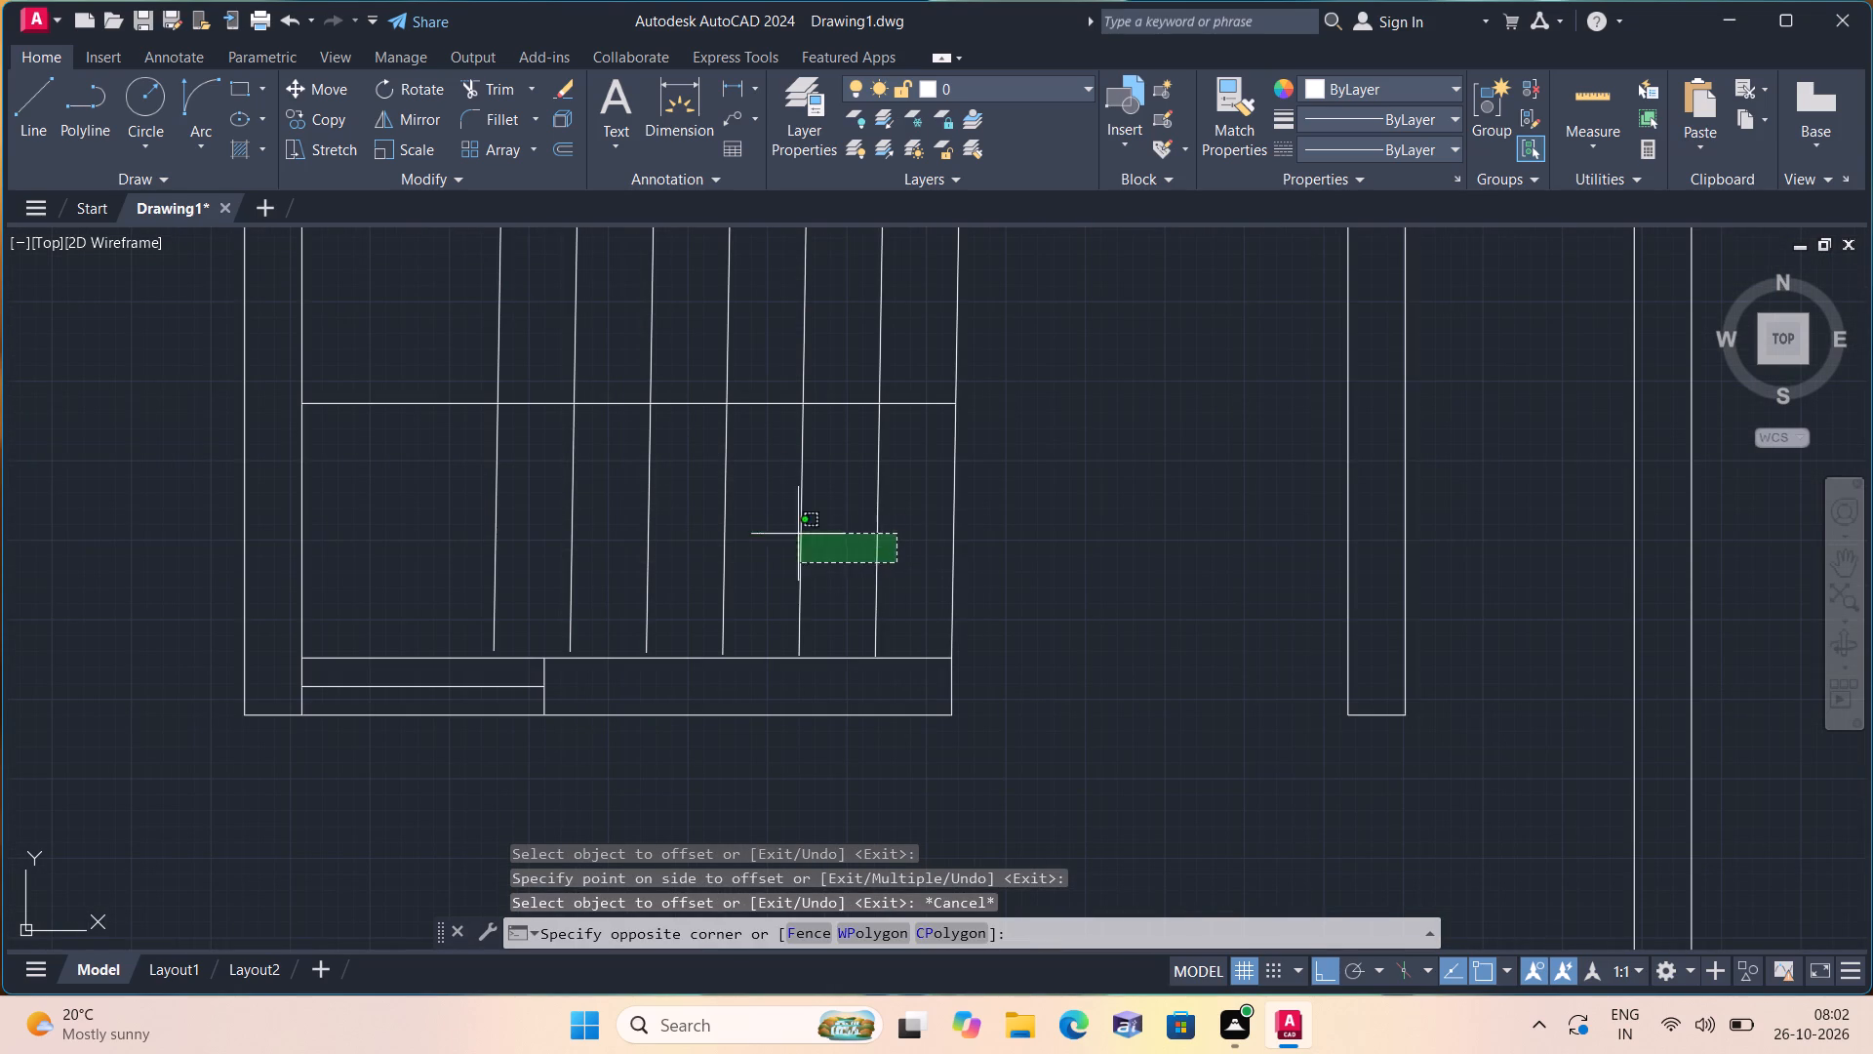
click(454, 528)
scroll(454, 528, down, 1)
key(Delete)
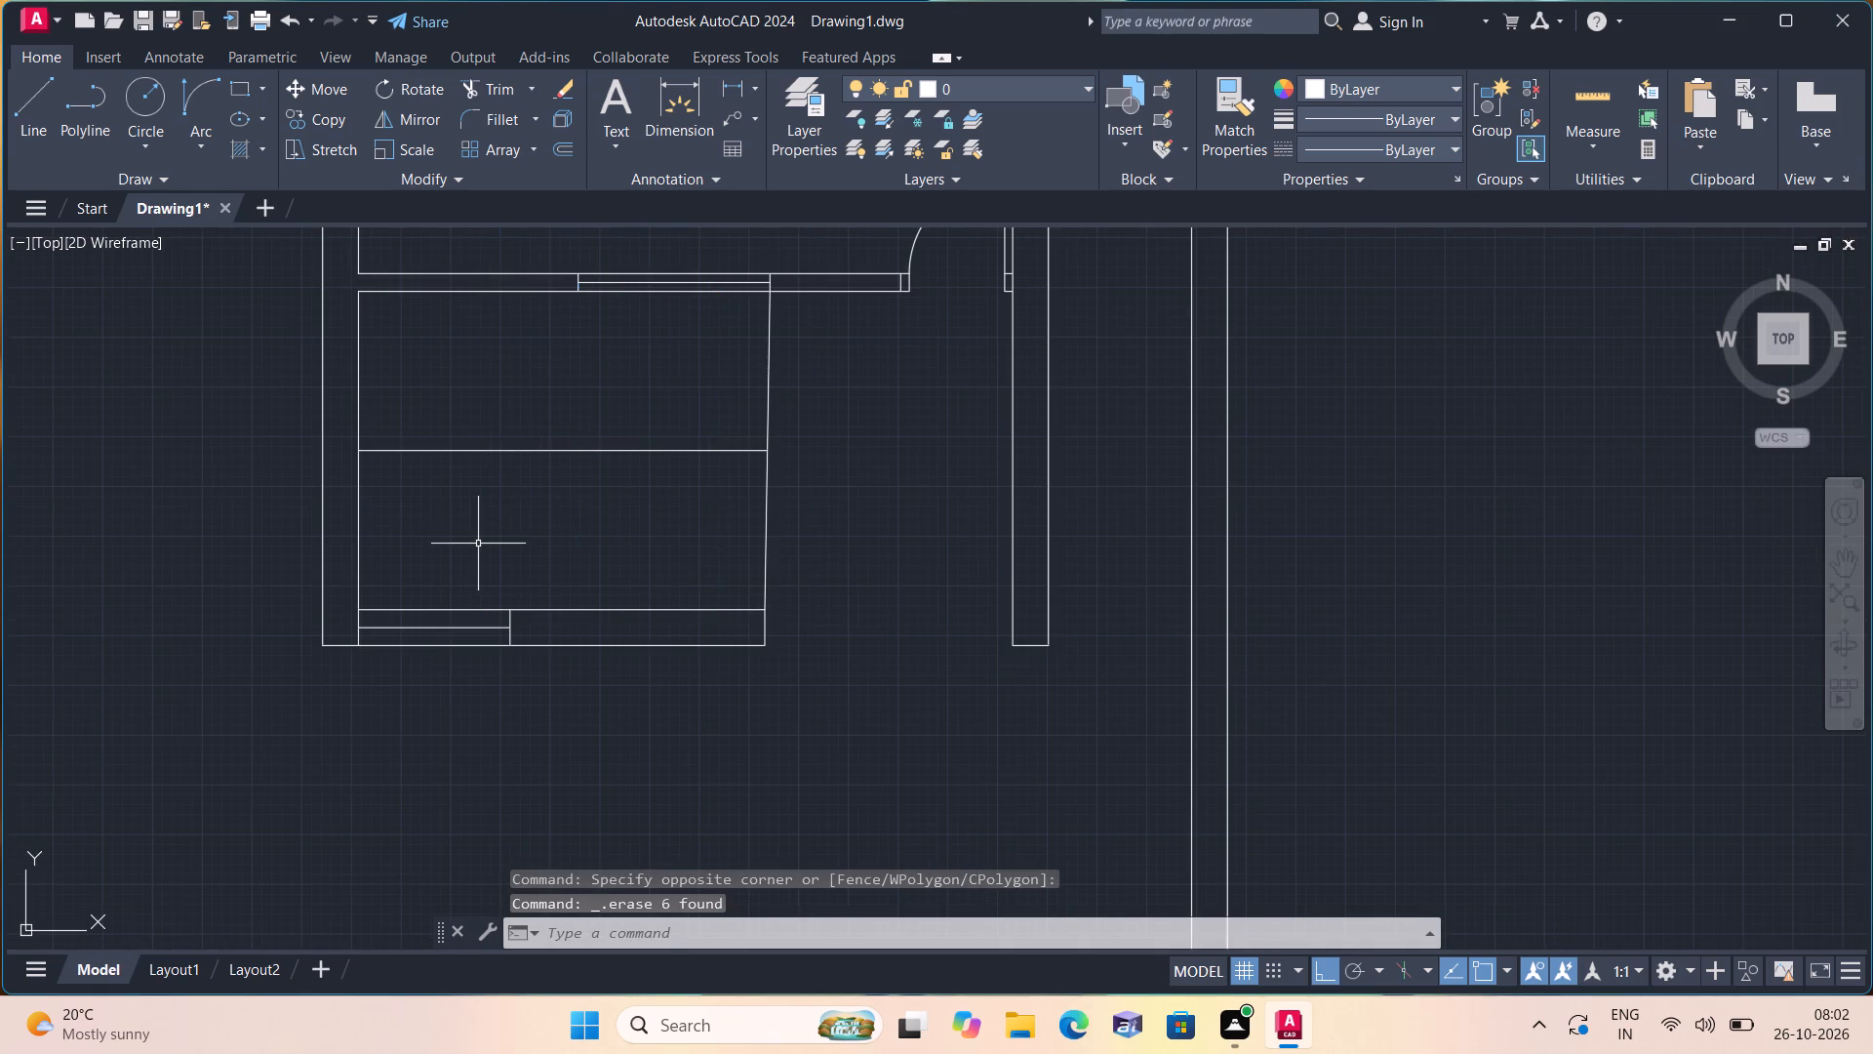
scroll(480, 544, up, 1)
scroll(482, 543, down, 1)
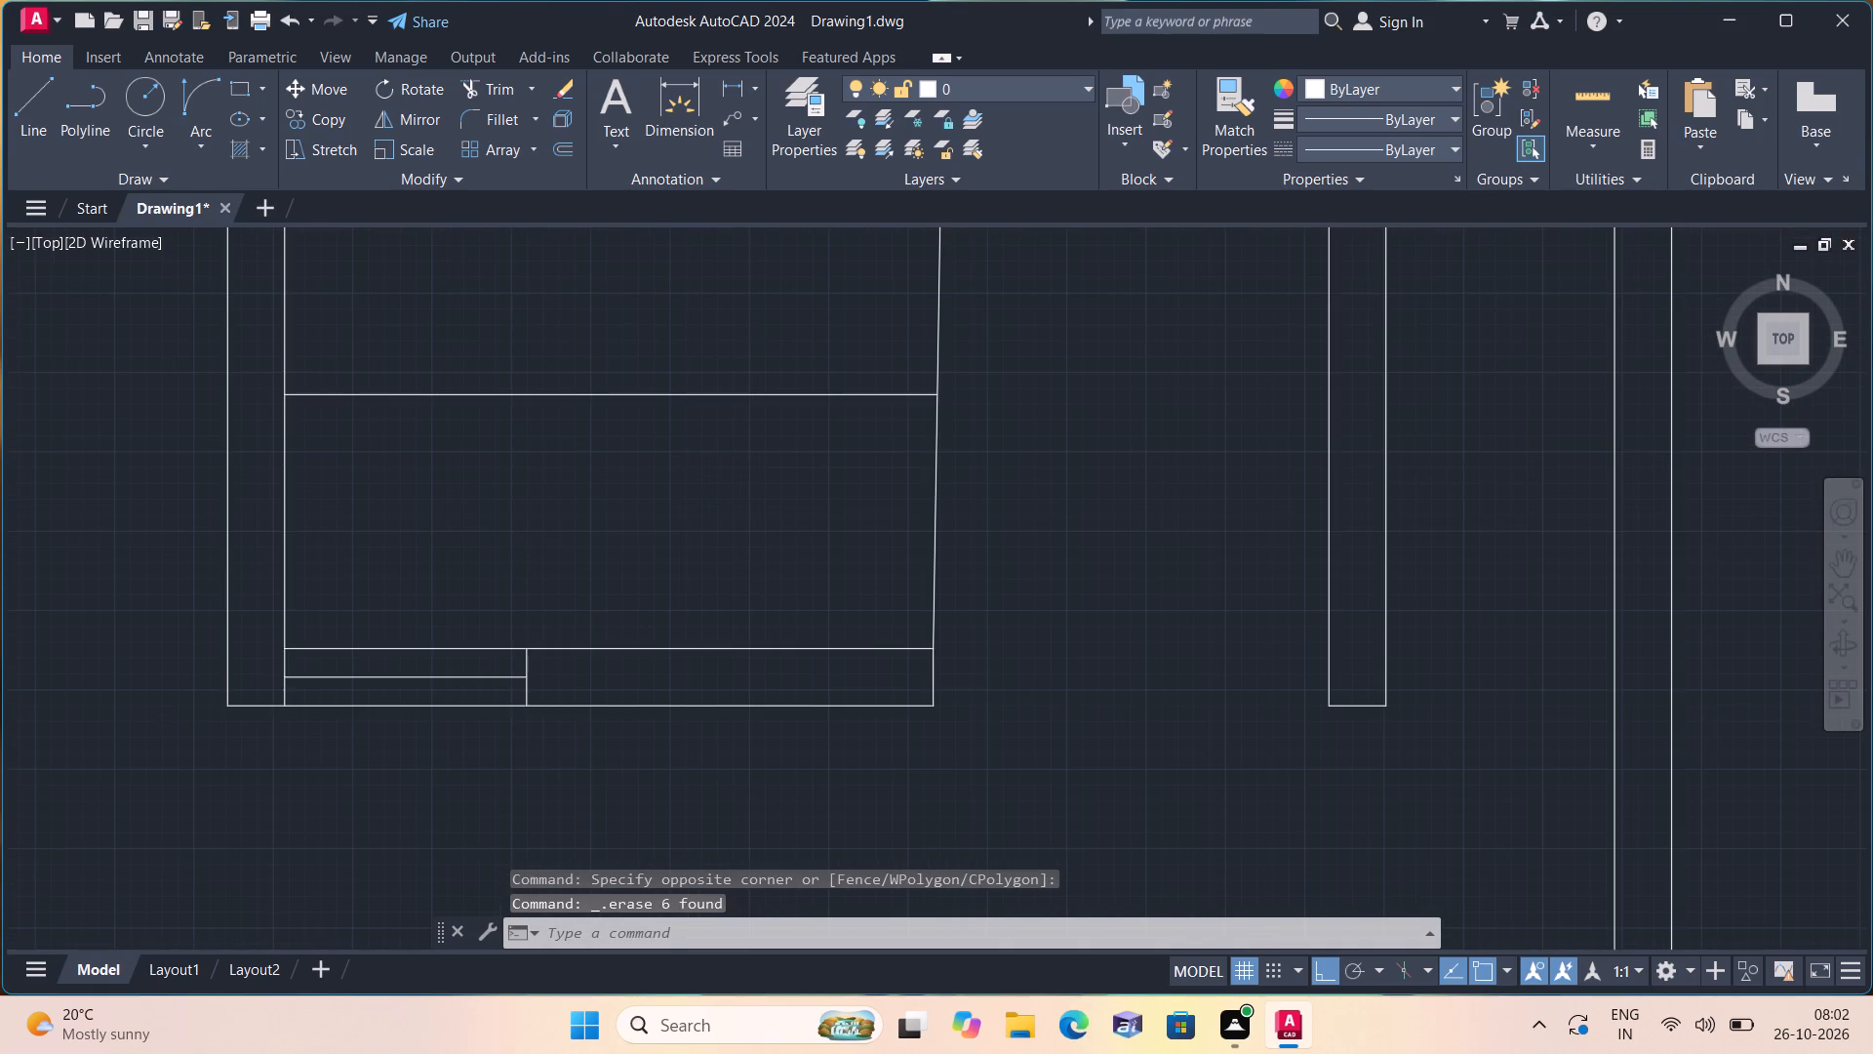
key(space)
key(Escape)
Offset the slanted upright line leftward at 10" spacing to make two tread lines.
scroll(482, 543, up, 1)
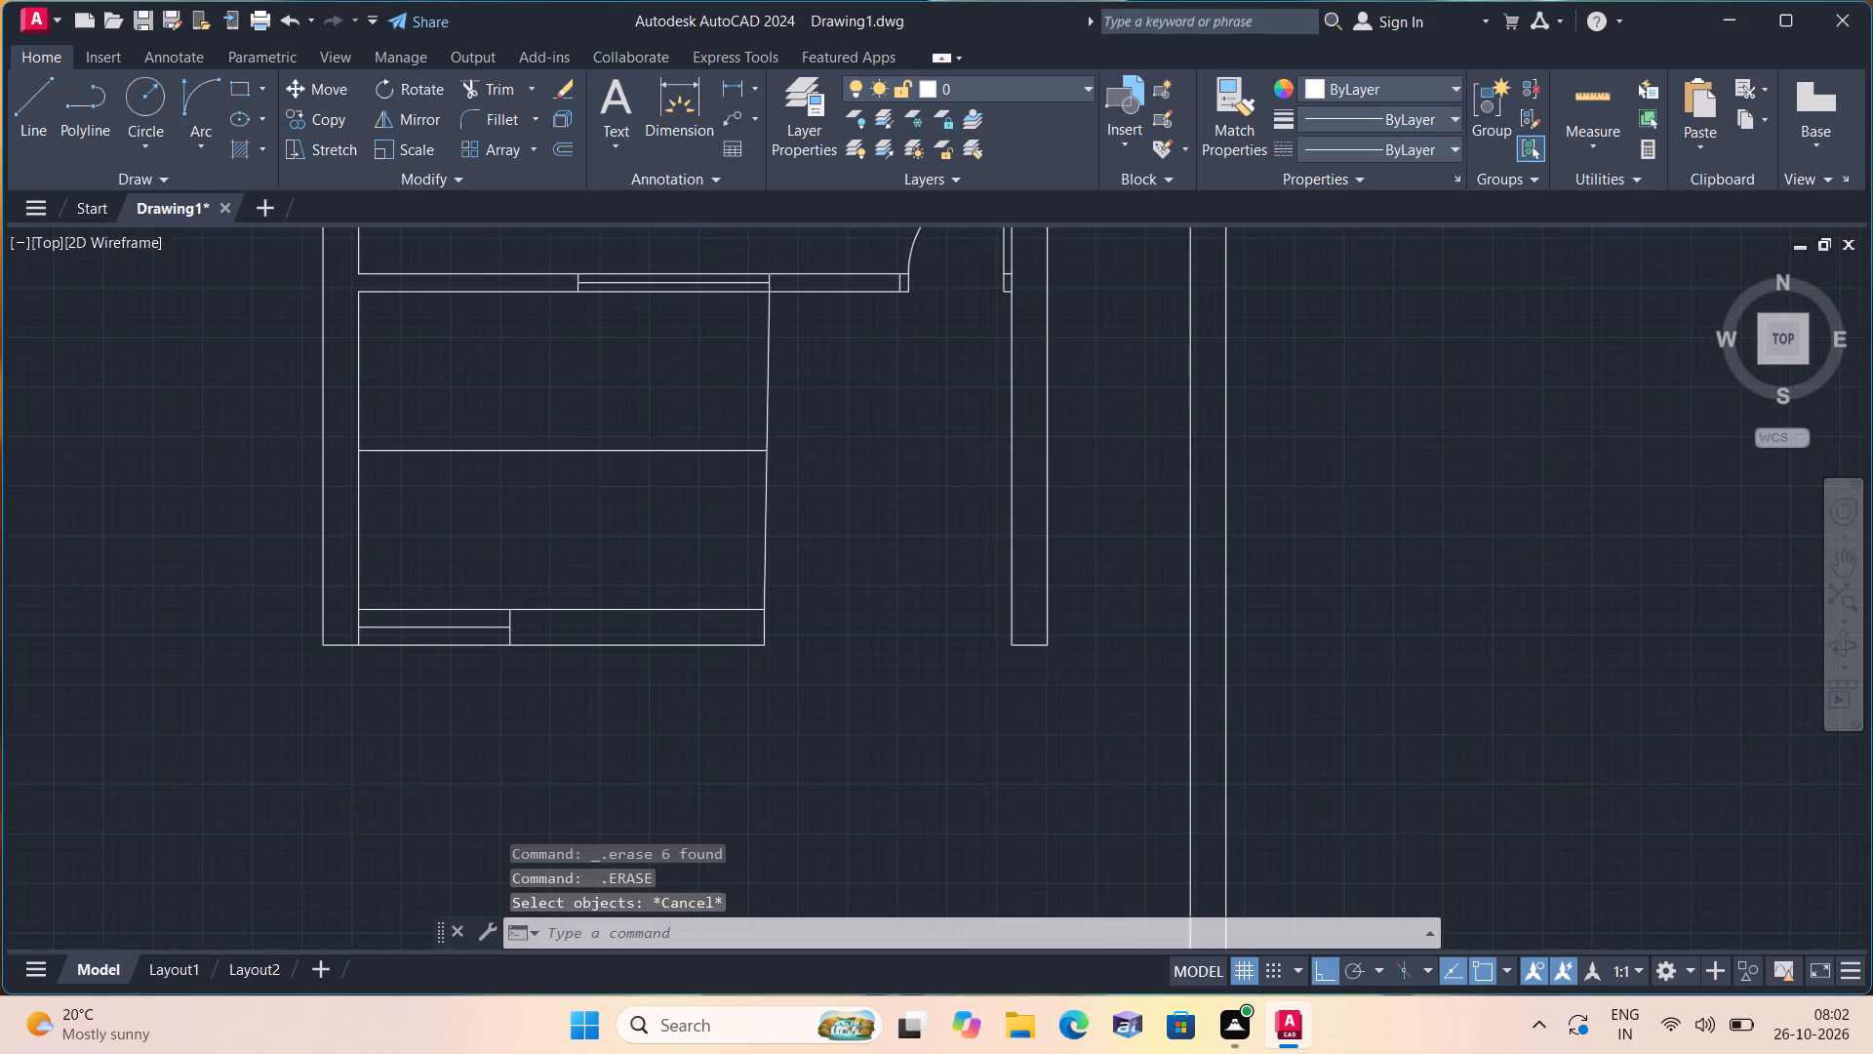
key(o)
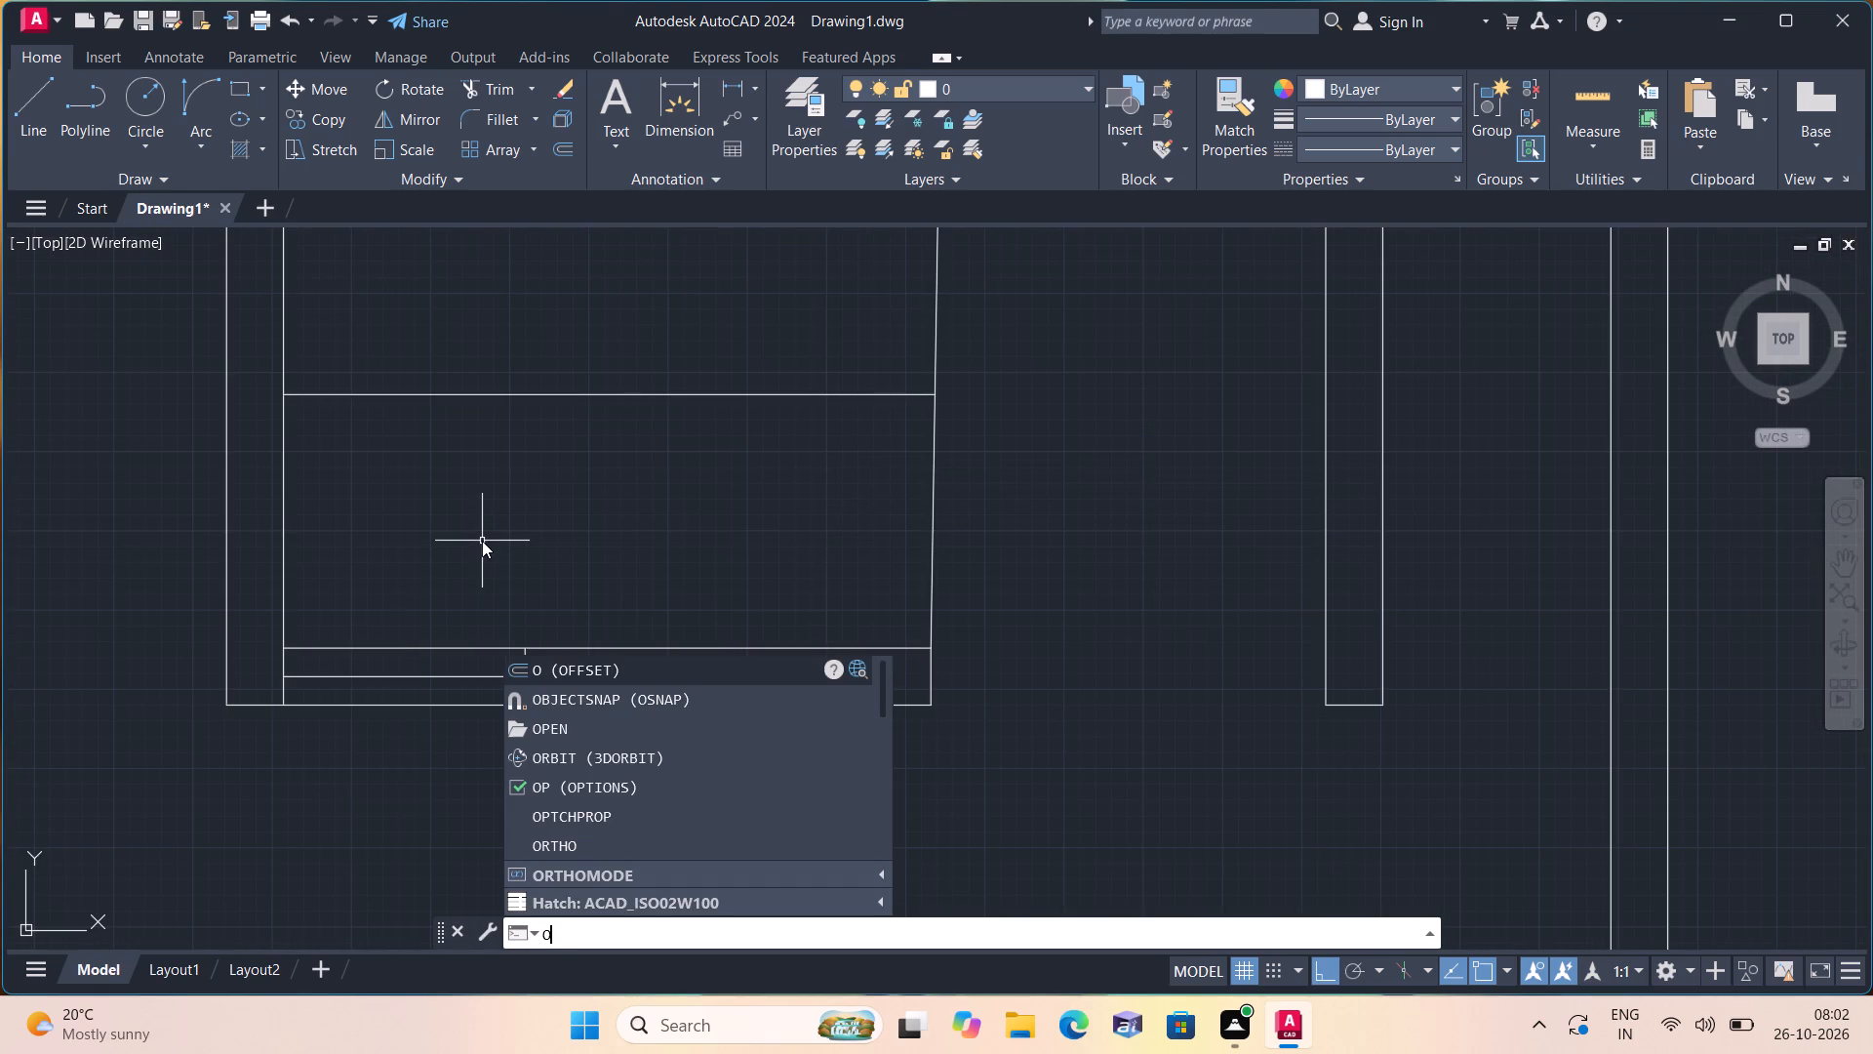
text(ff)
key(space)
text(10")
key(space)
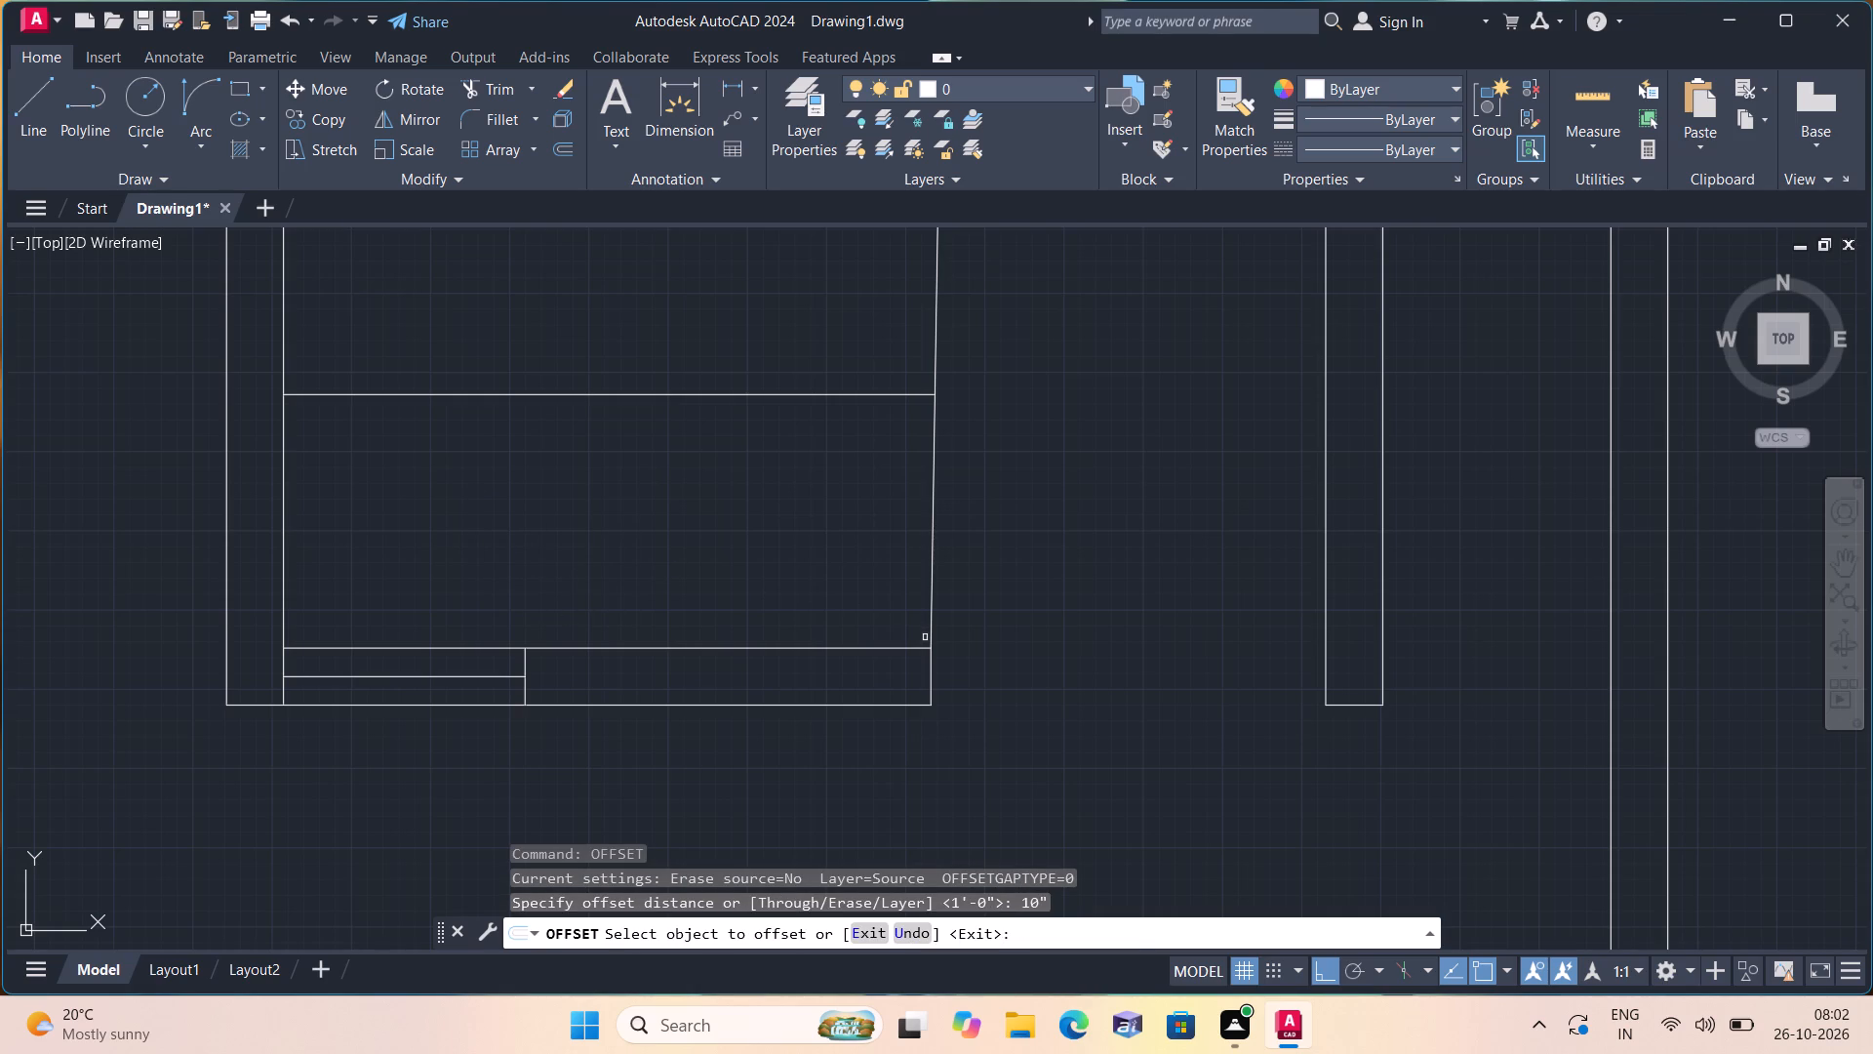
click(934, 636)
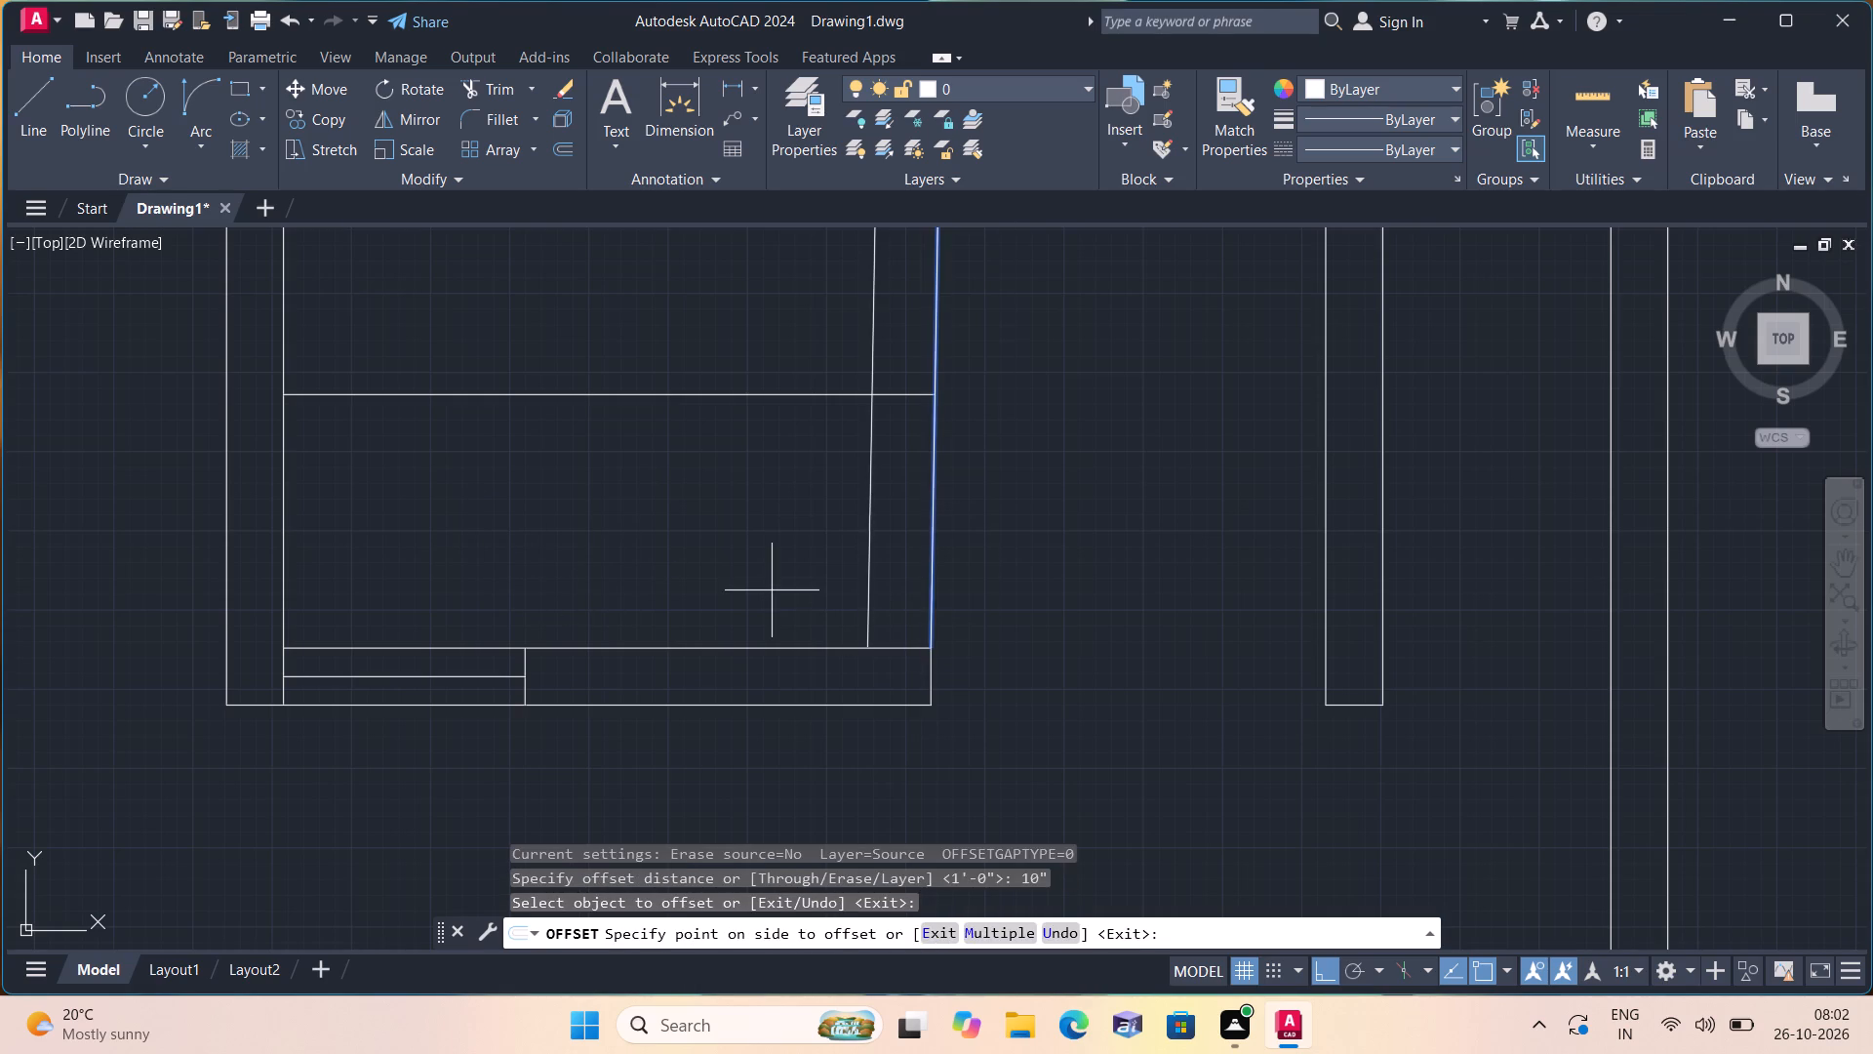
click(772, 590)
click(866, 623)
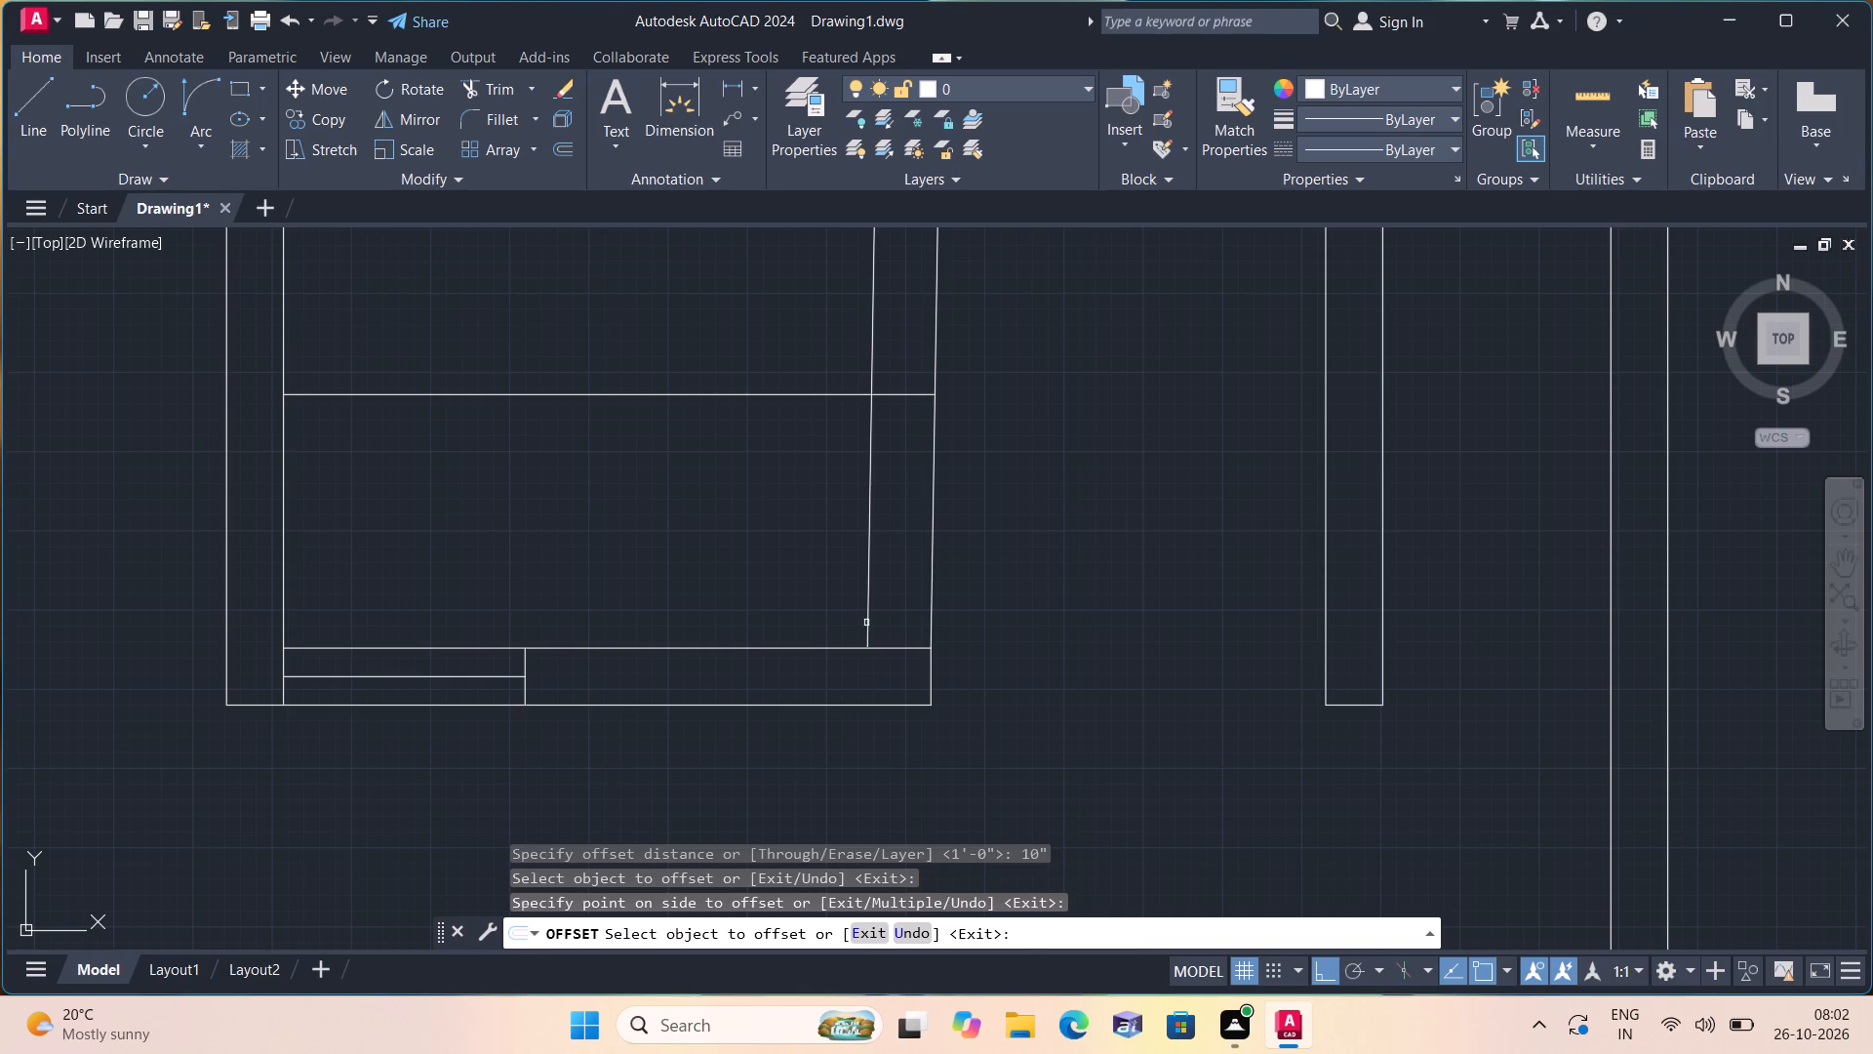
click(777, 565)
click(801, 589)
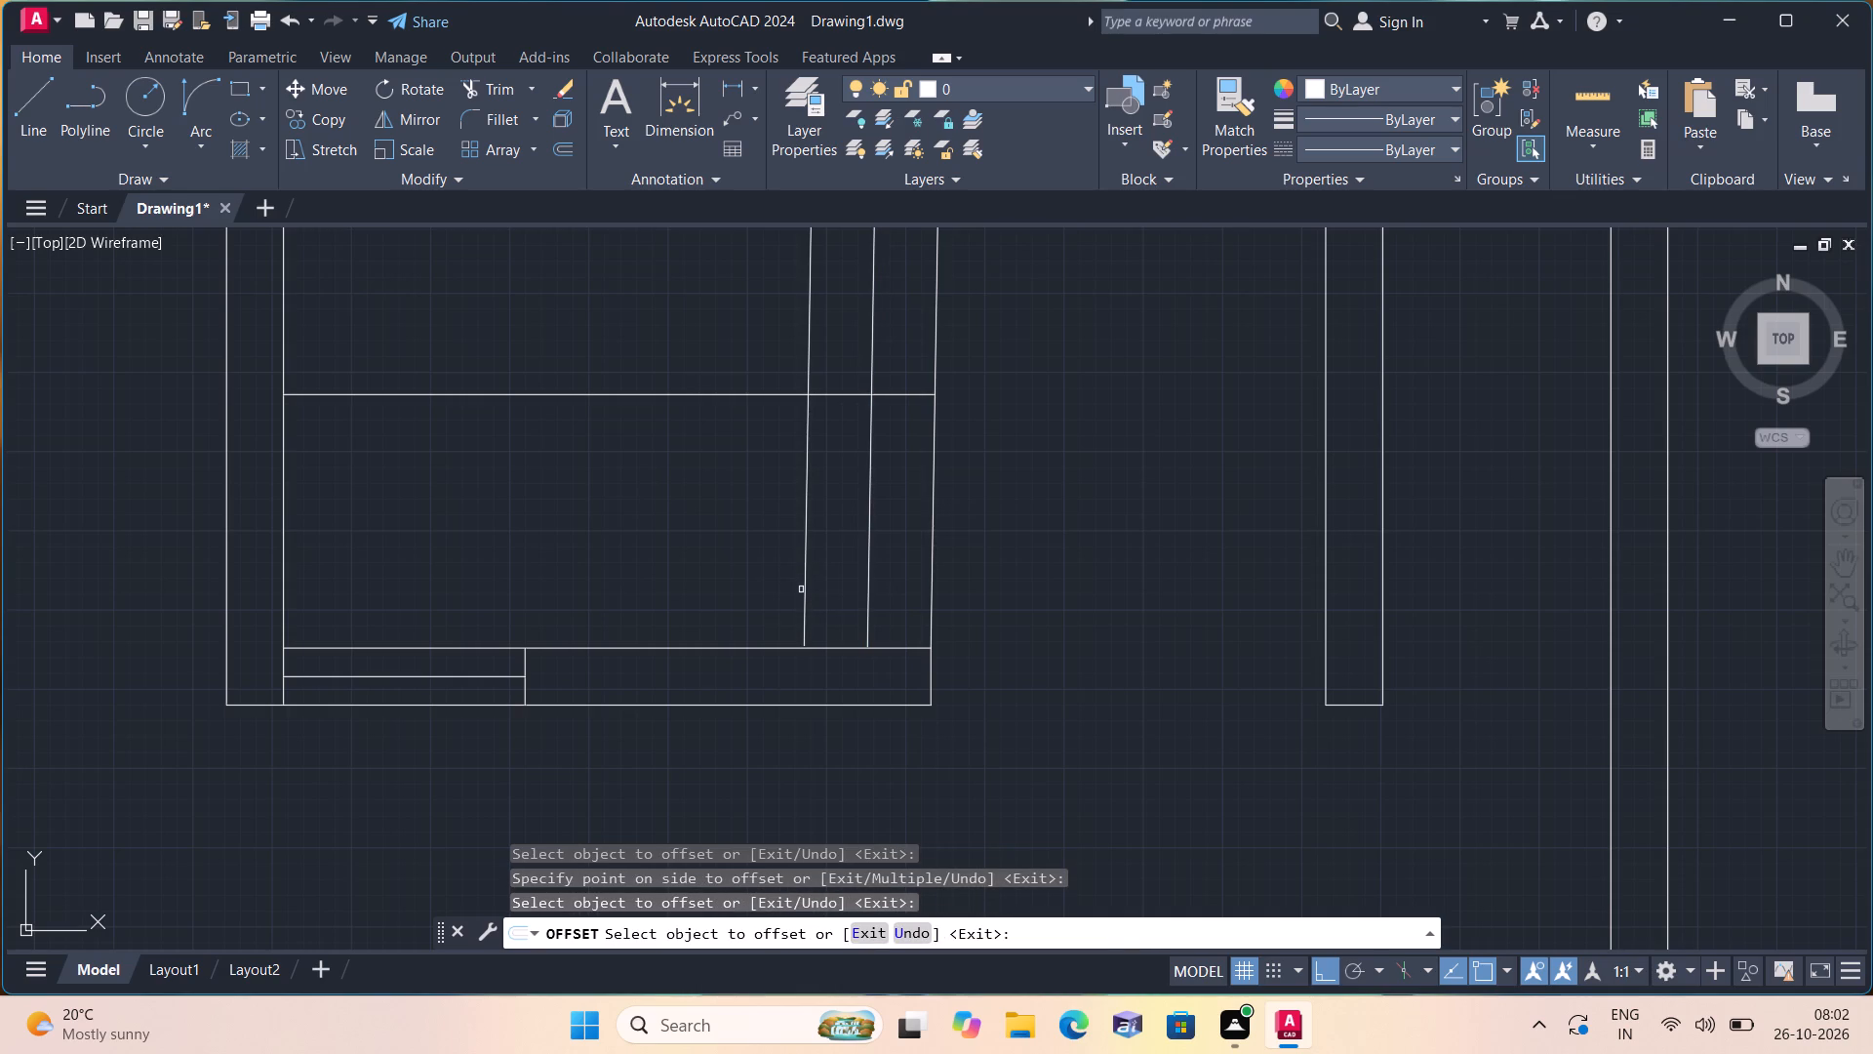
Examine how the lower ends of the tread lines and the upright line meet the bottom wall's inner line.
scroll(792, 647, up, 4)
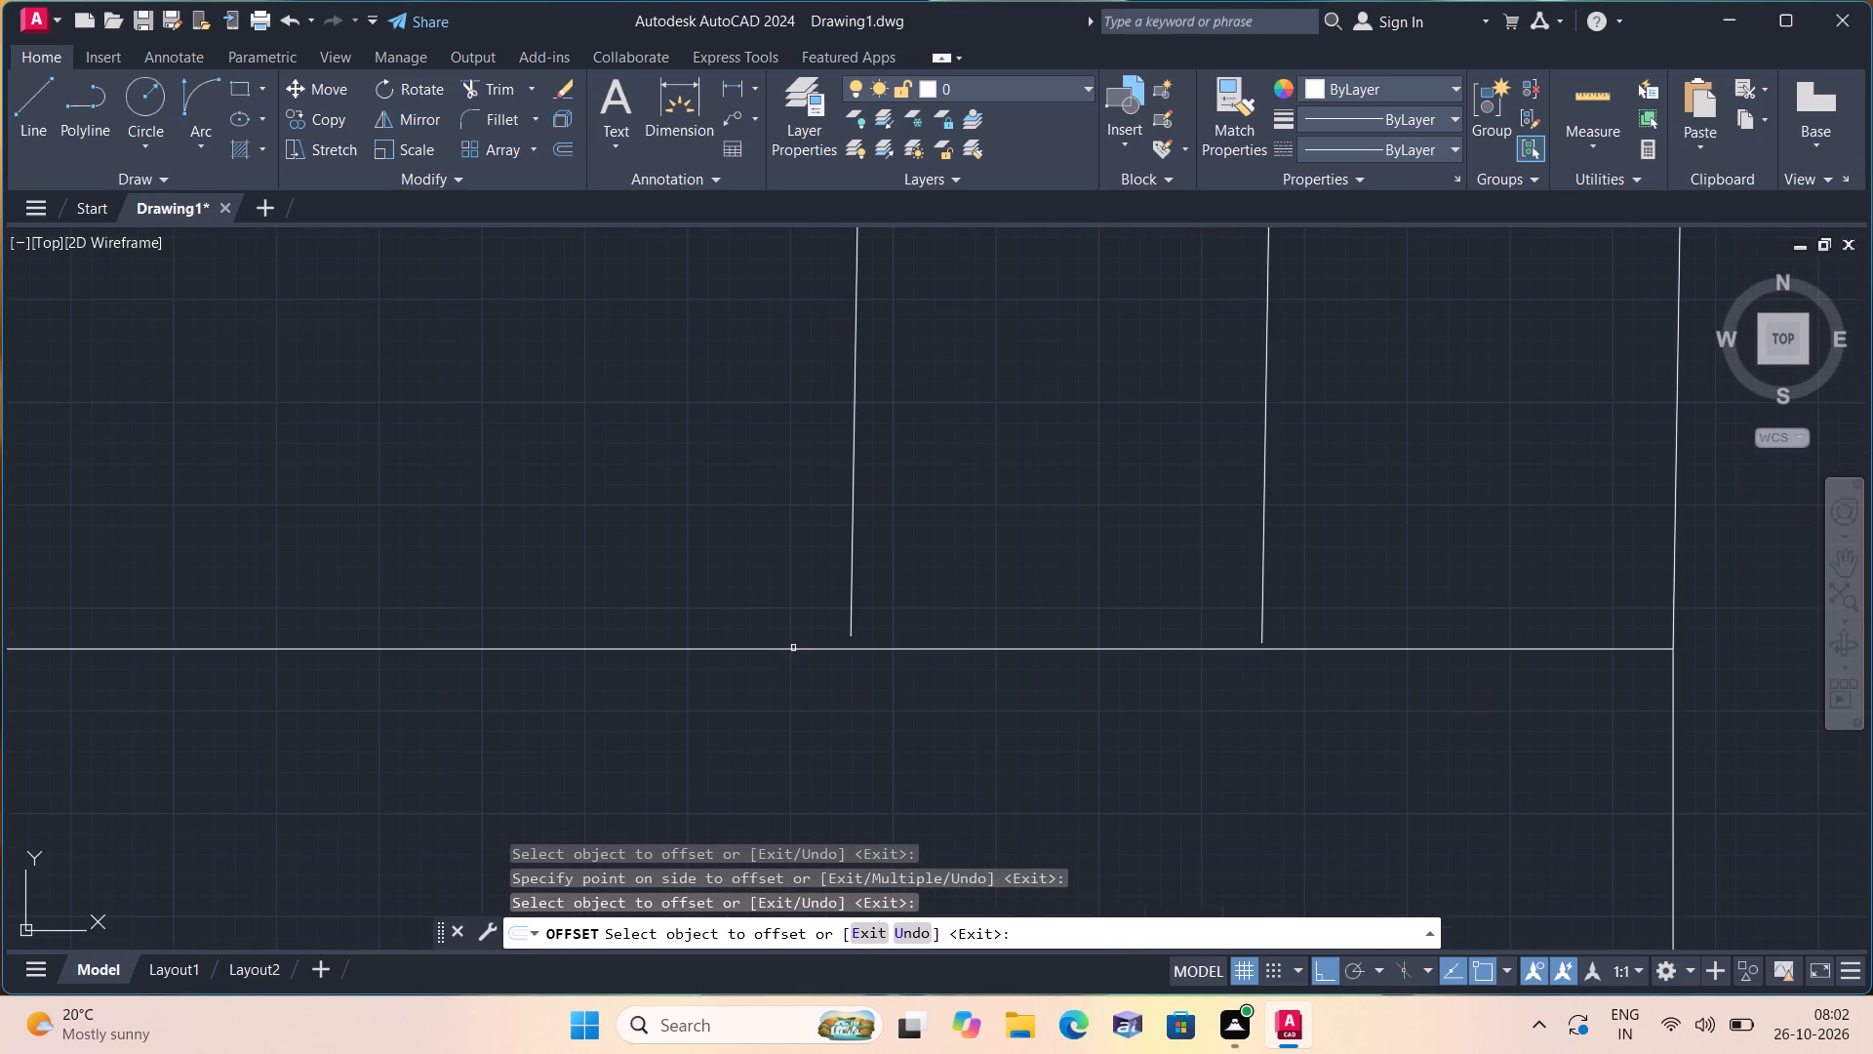
scroll(870, 639, up, 2)
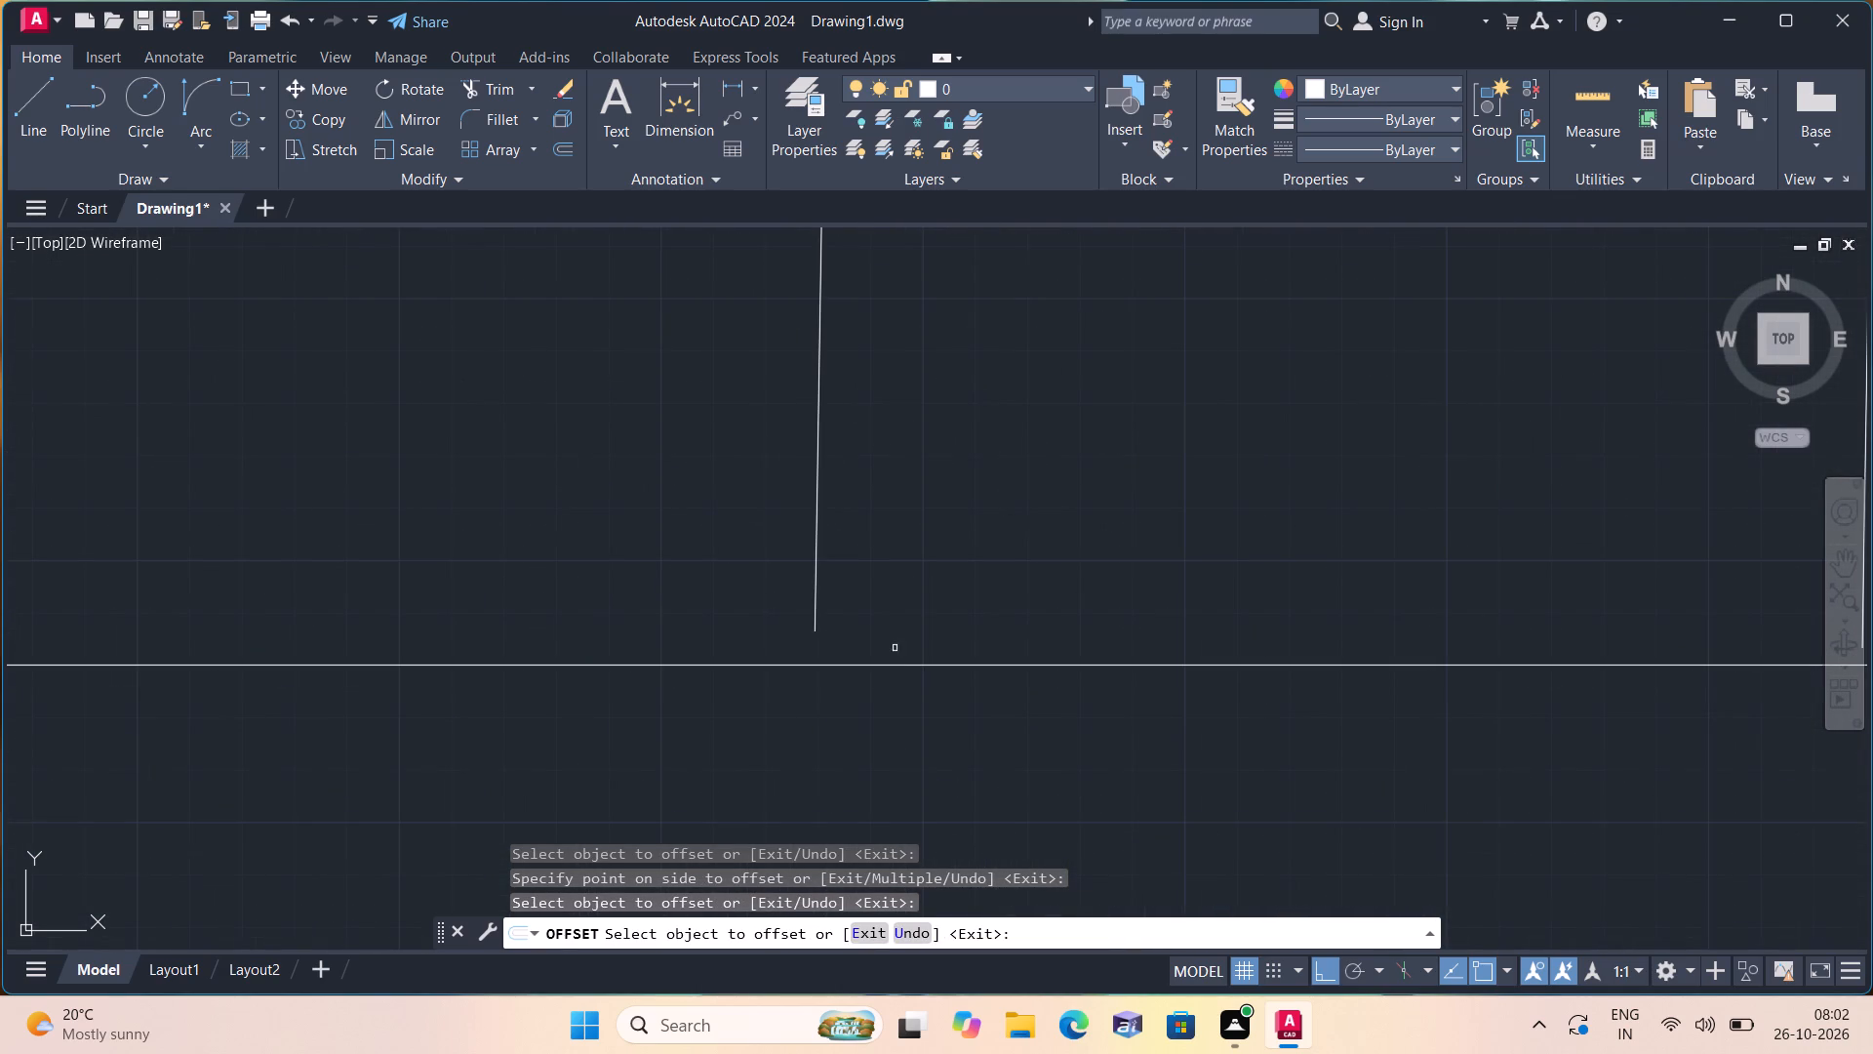
middle_drag(979, 718, 393, 581)
scroll(393, 581, down, 3)
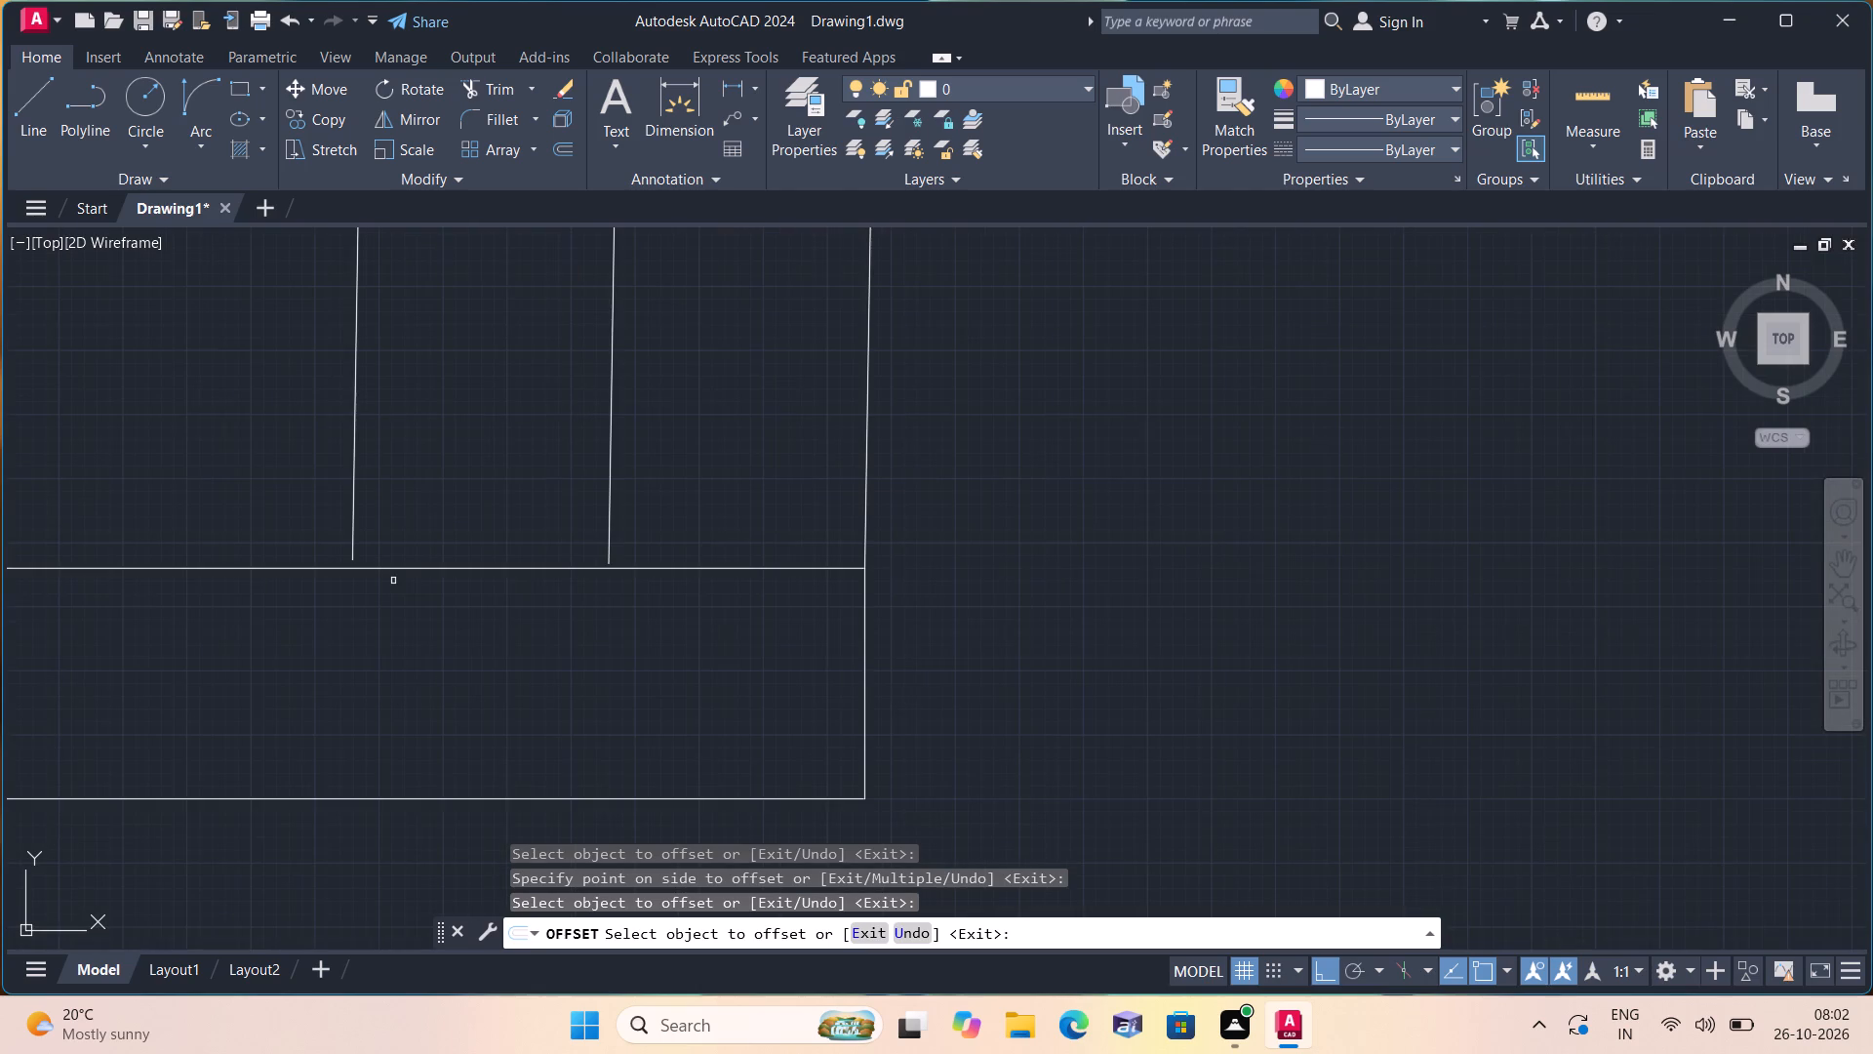
scroll(659, 579, up, 4)
scroll(1110, 503, up, 2)
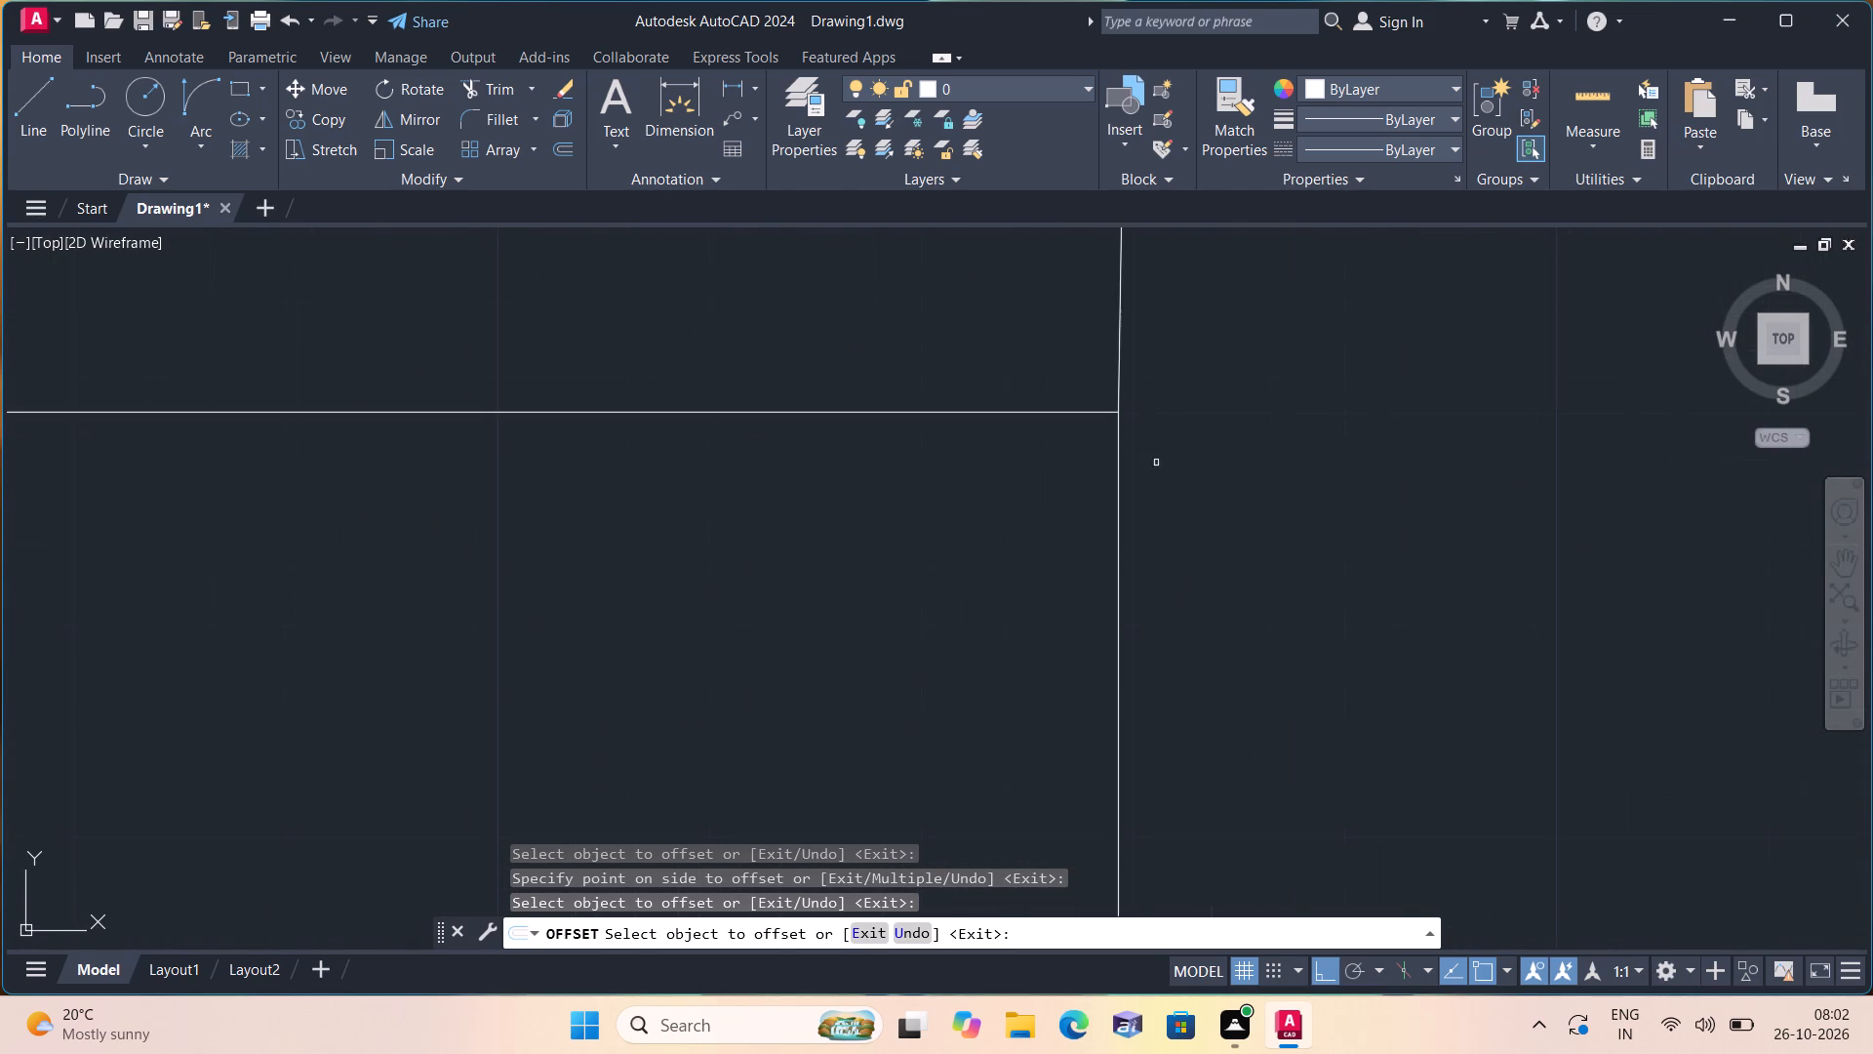
scroll(1153, 413, up, 2)
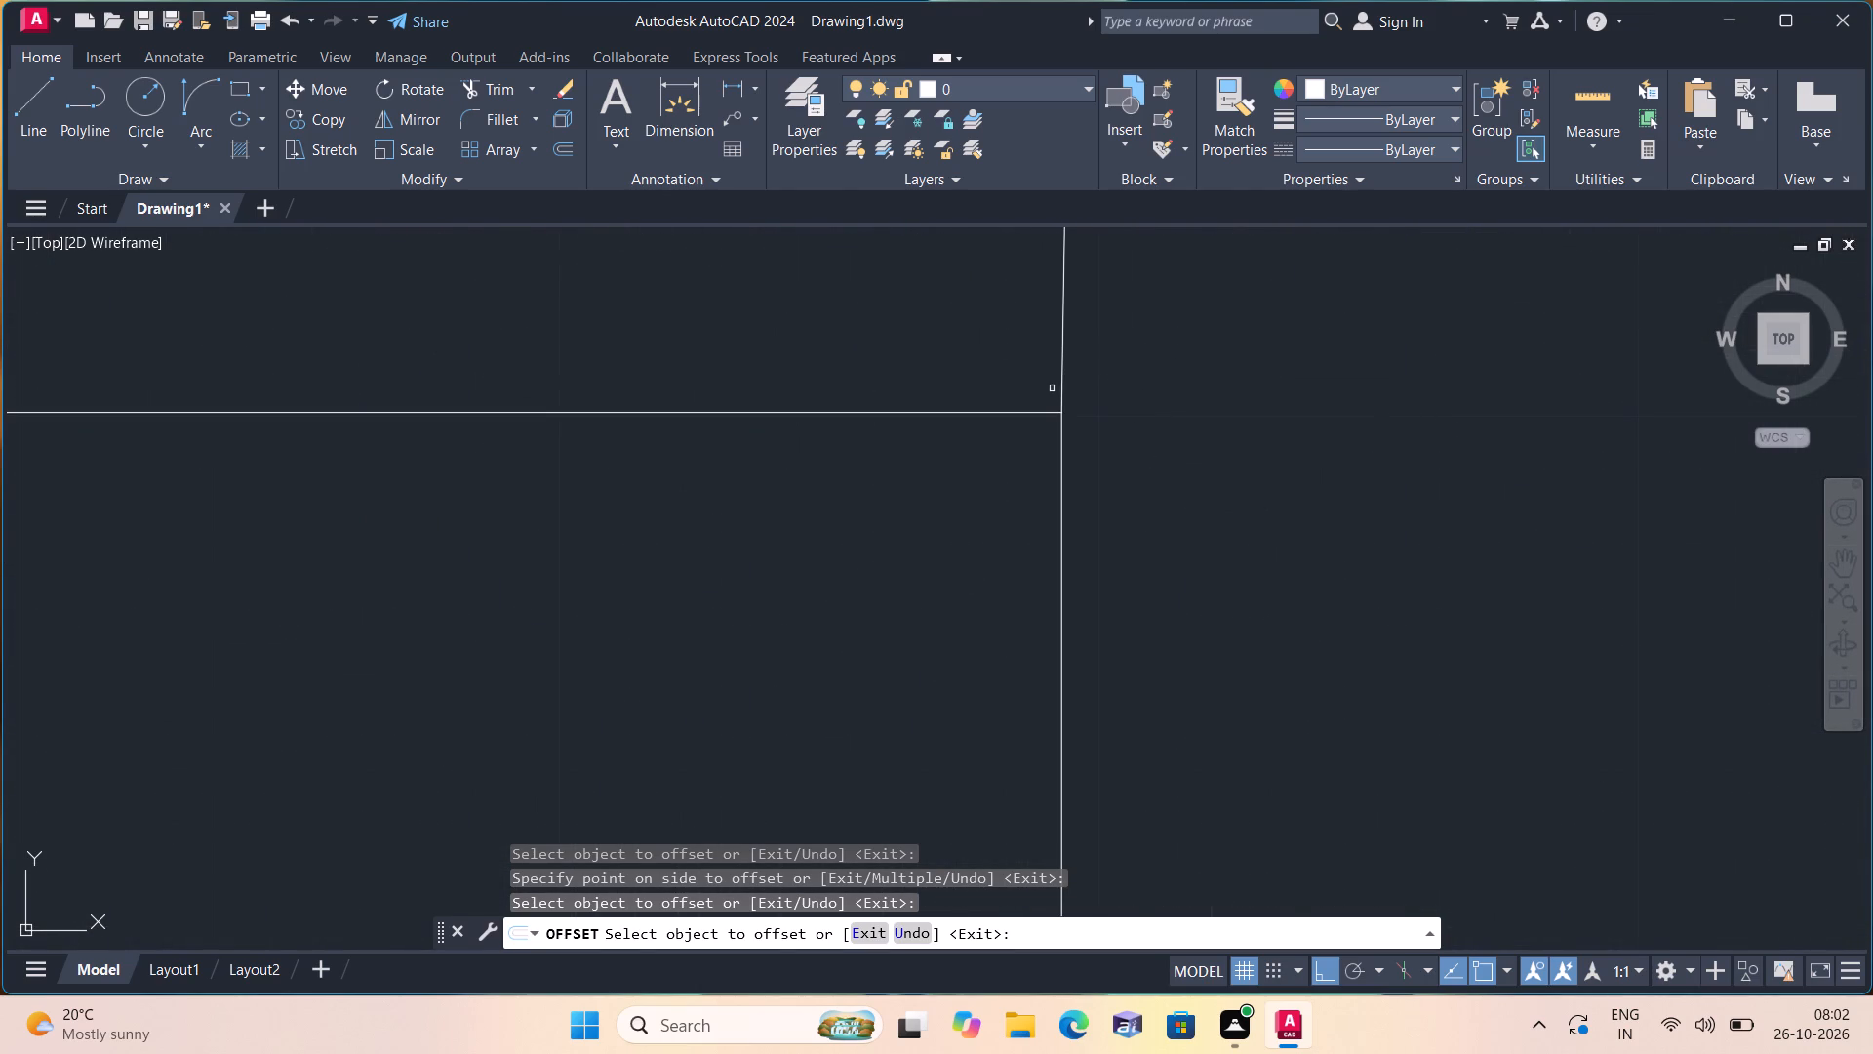
click(1062, 396)
scroll(1016, 391, down, 3)
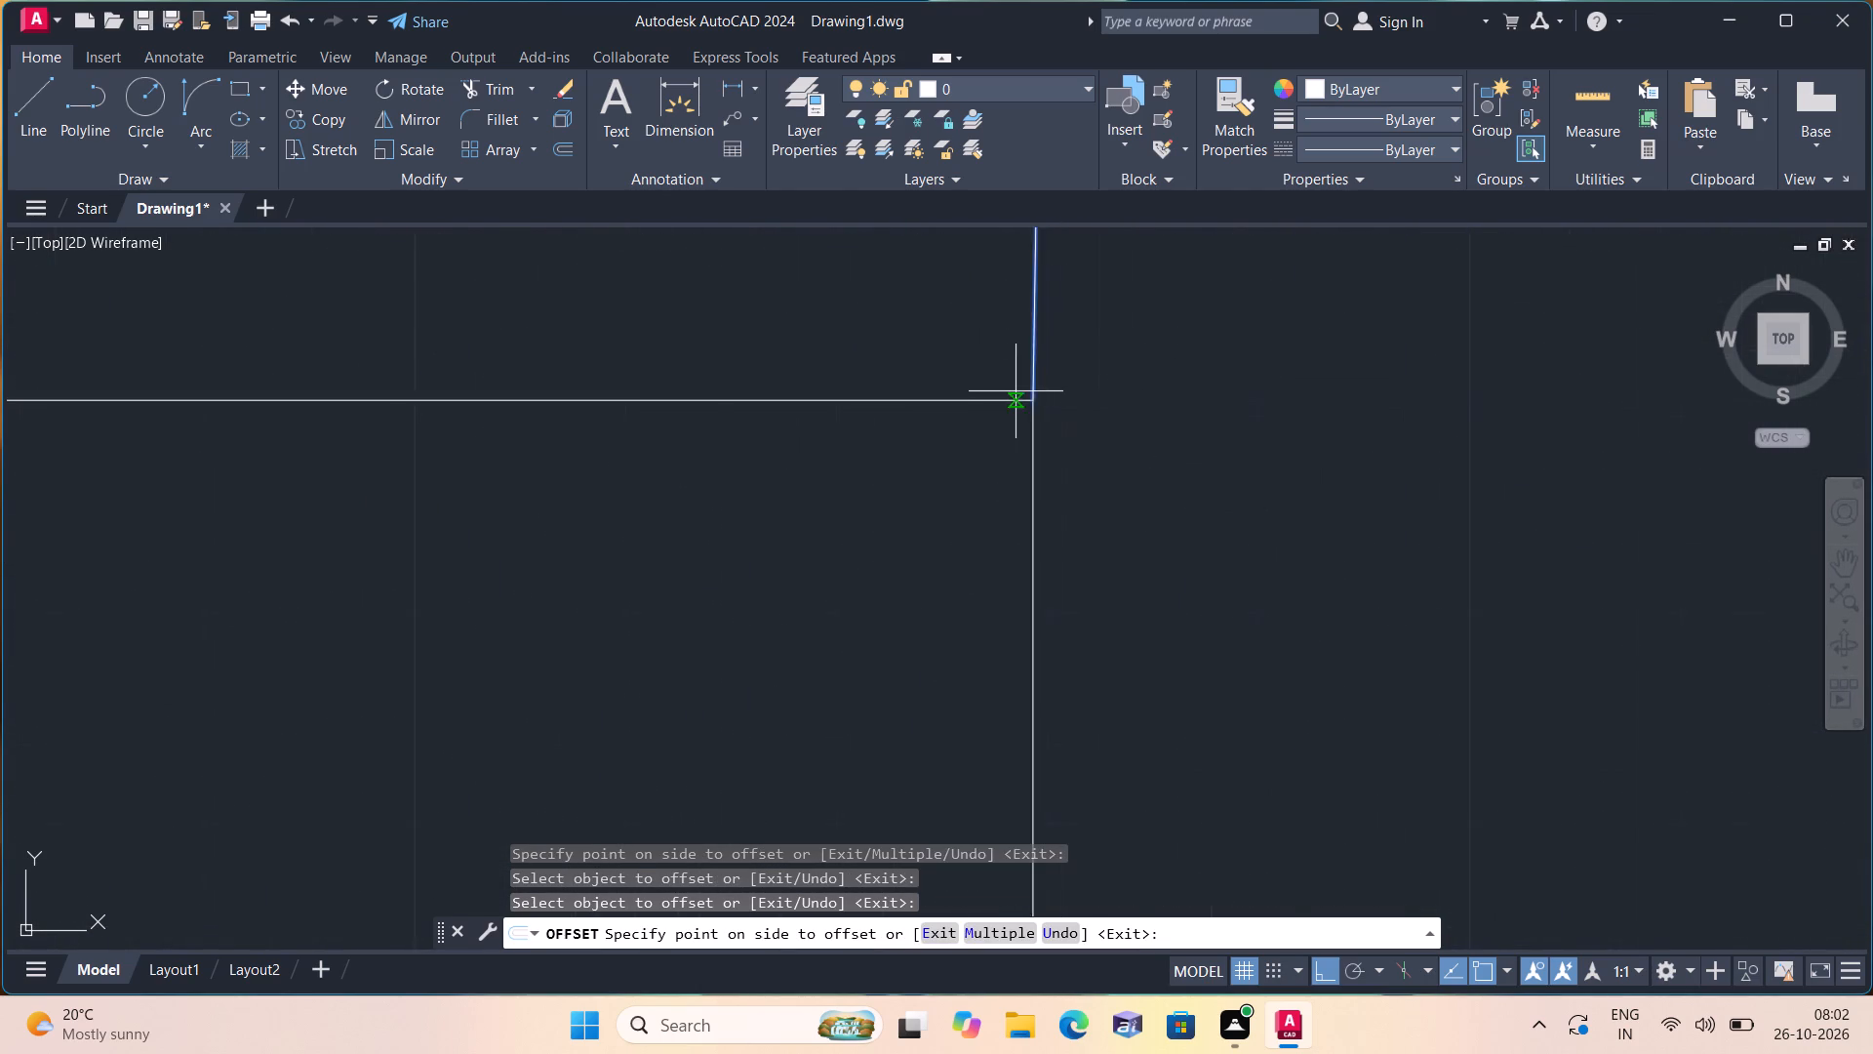
scroll(1016, 391, down, 2)
middle_drag(450, 477, 1066, 583)
scroll(458, 479, down, 1)
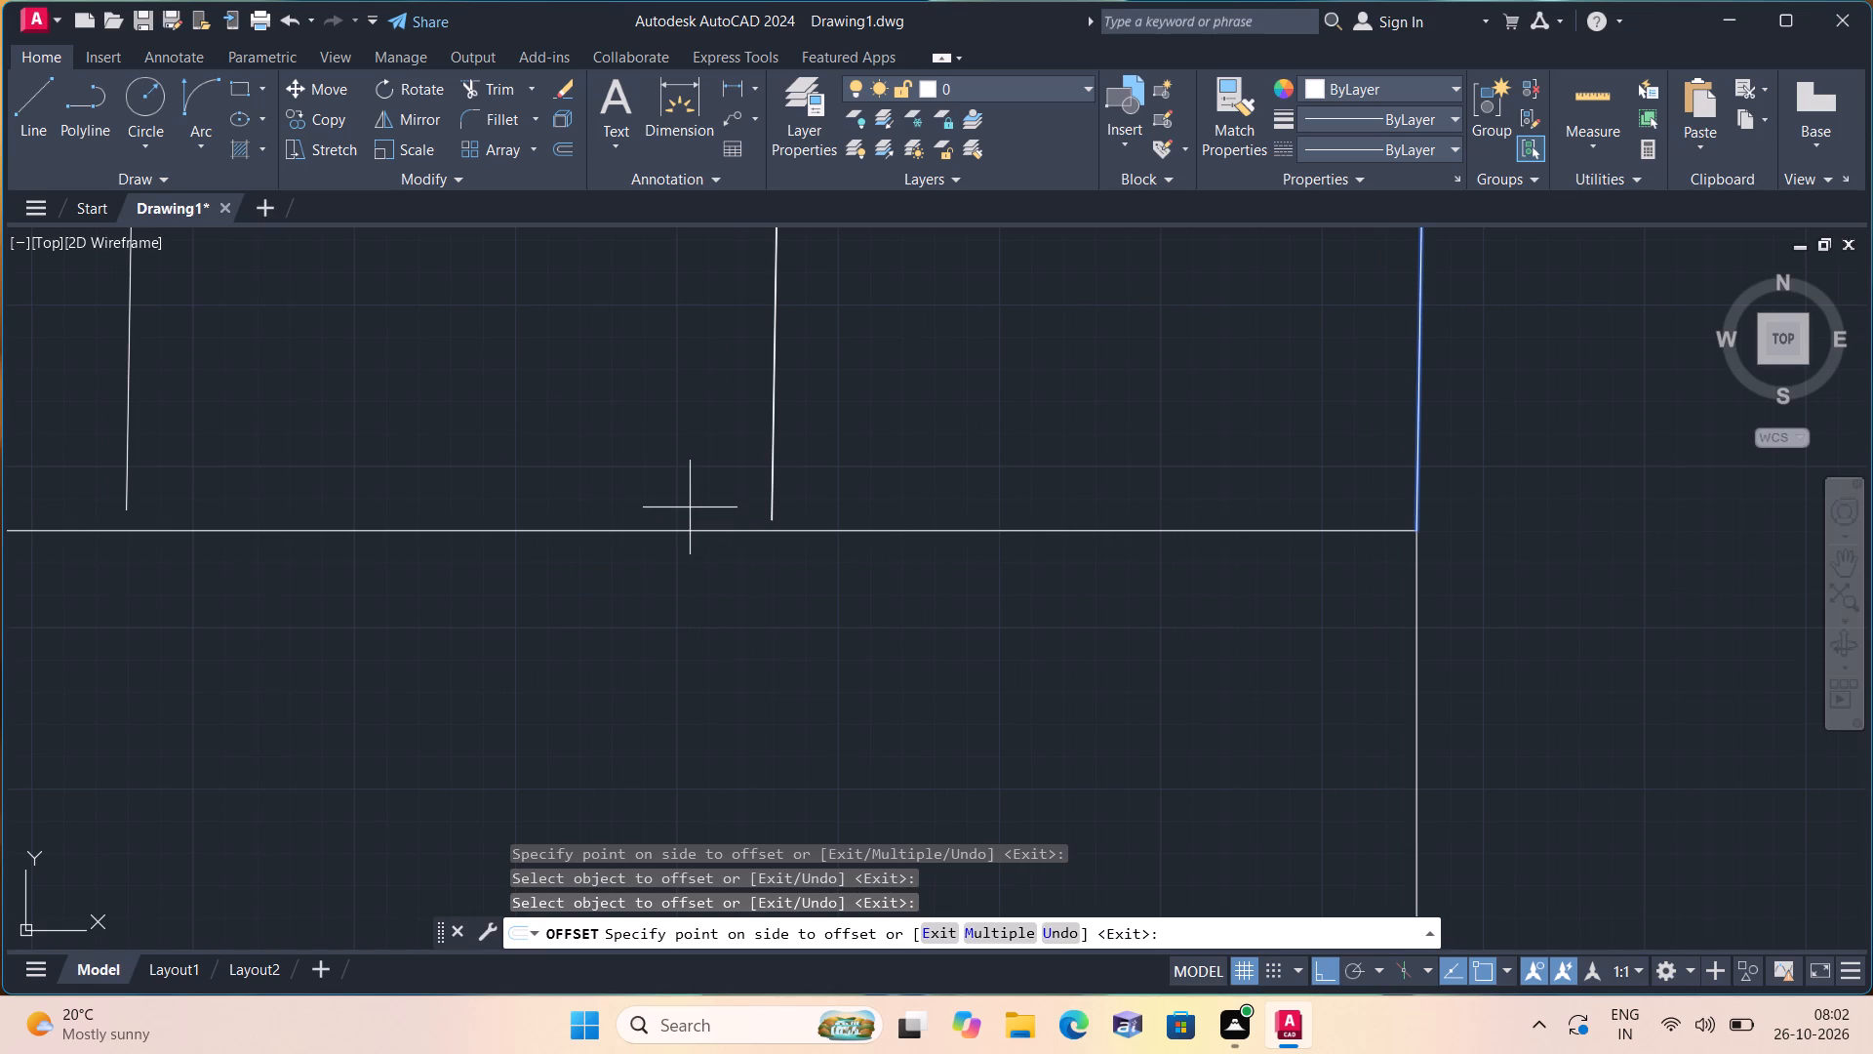
key(Escape)
Erase the two tread lines together with the slanted upright line they were offset from.
scroll(693, 490, down, 2)
click(783, 439)
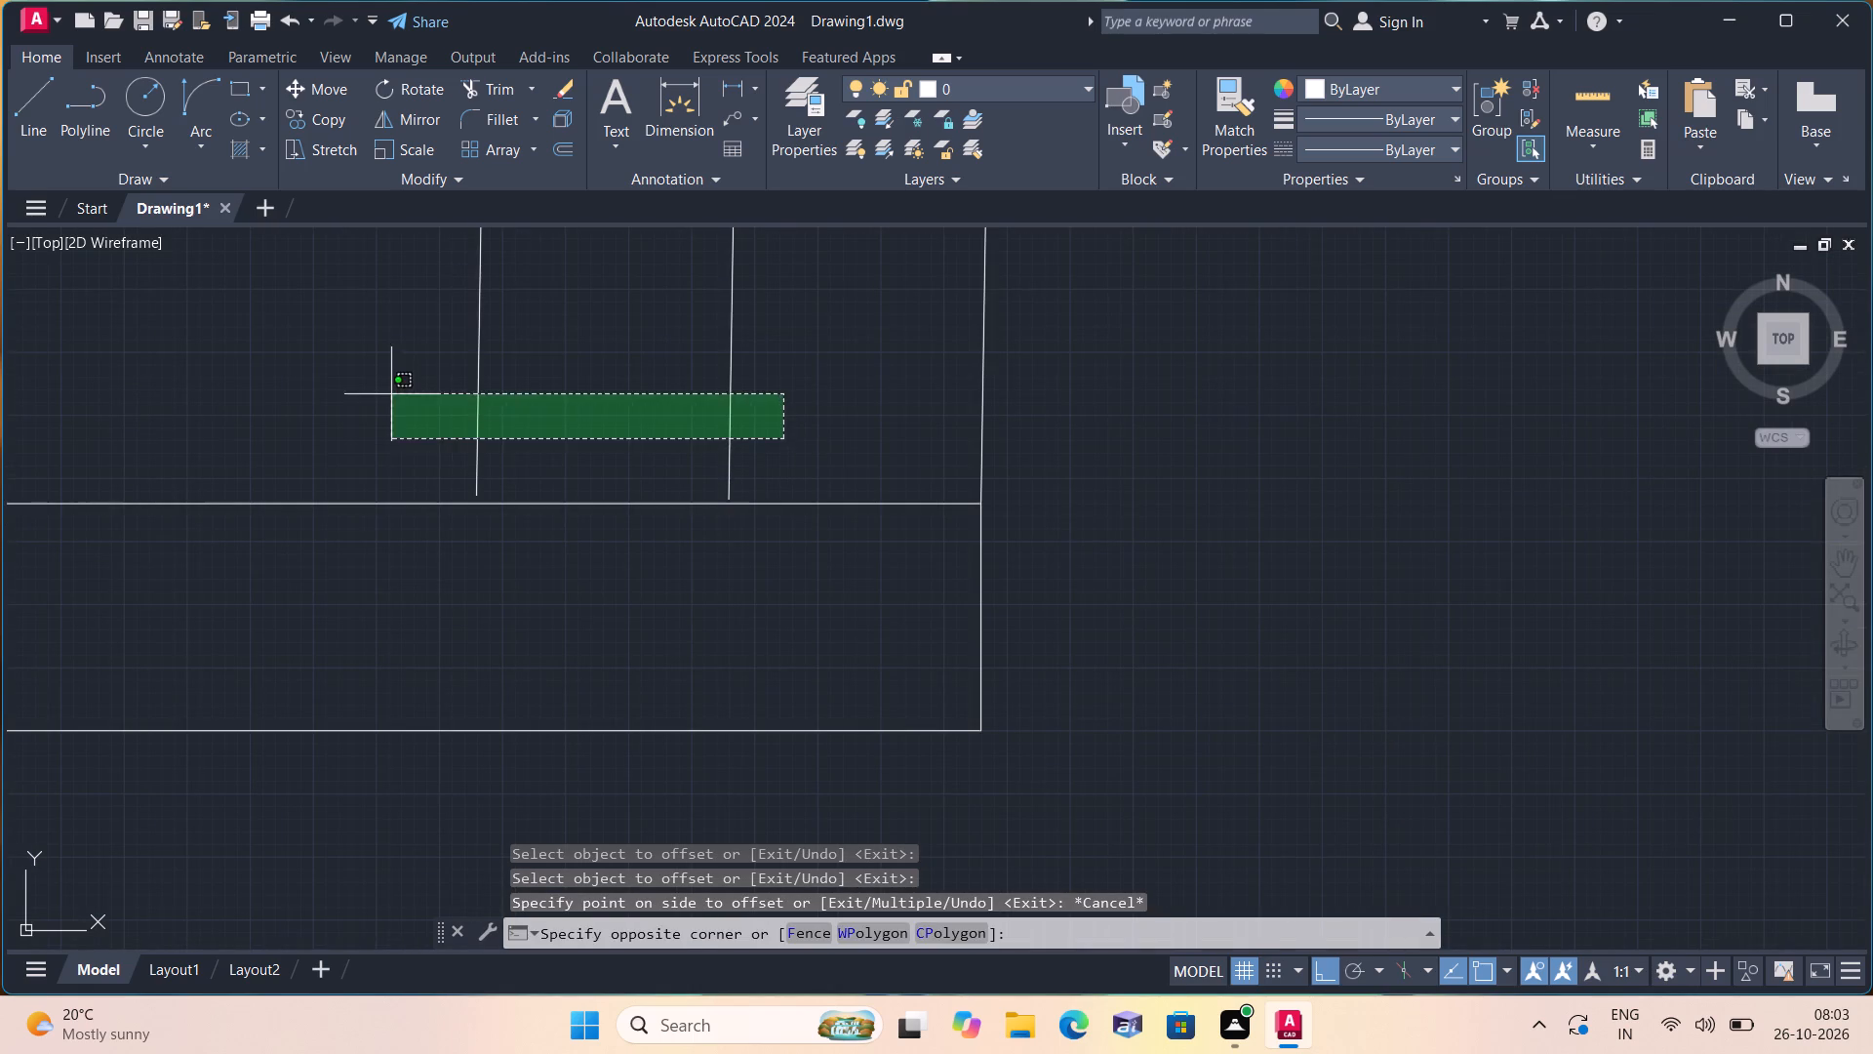
click(369, 385)
middle_drag(380, 398, 662, 653)
scroll(393, 420, down, 1)
scroll(698, 661, down, 1)
drag(981, 625, 971, 611)
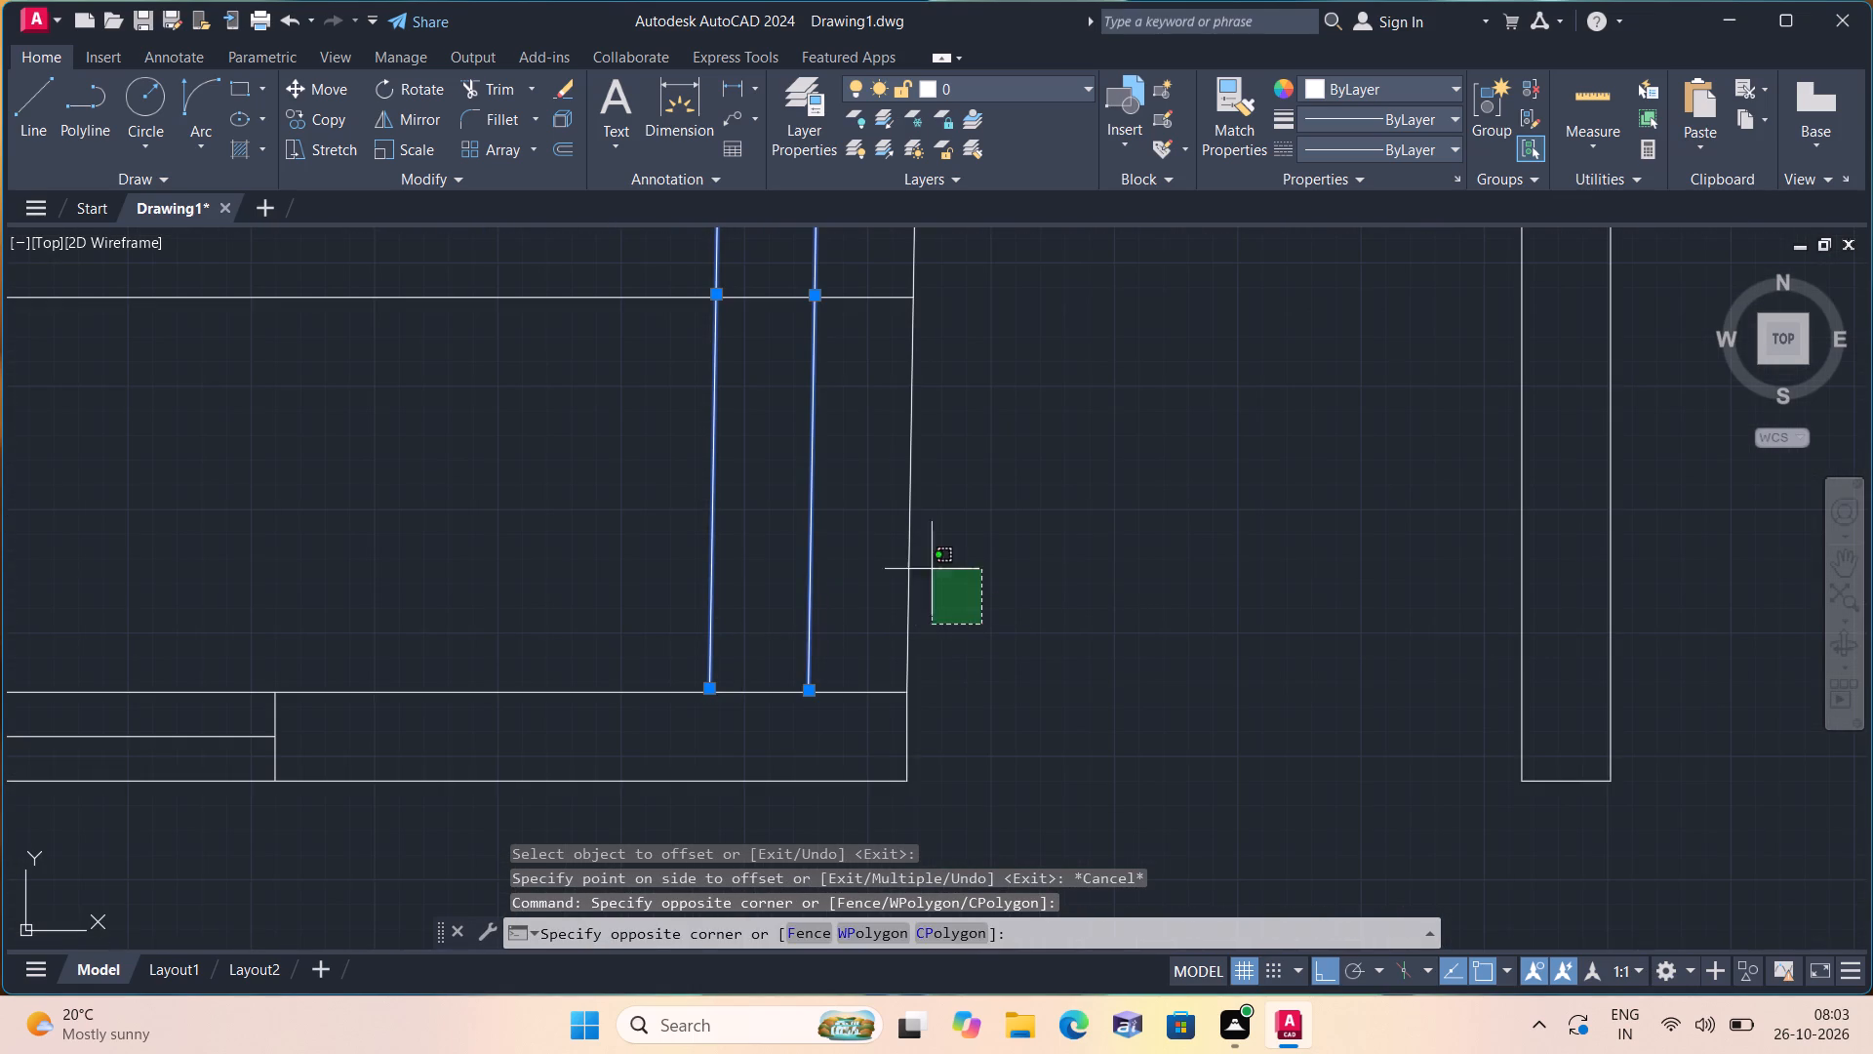
click(861, 476)
scroll(861, 476, down, 1)
key(Delete)
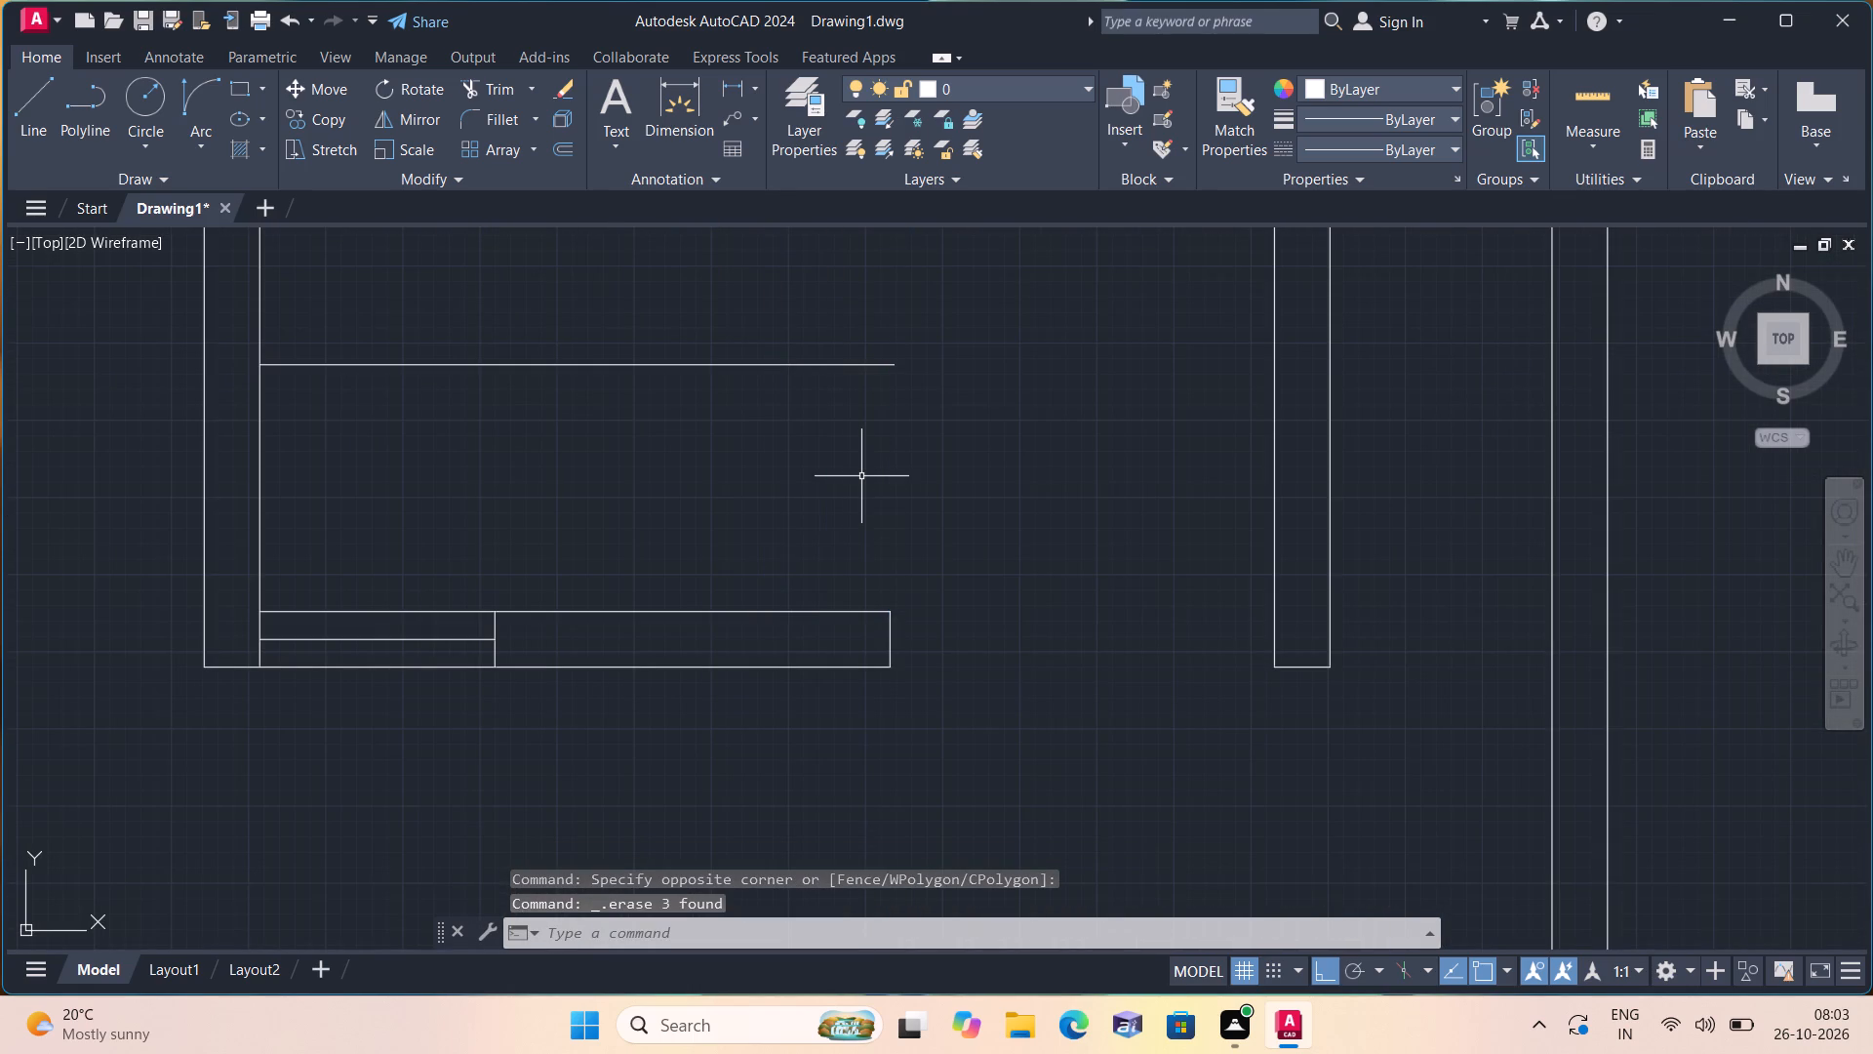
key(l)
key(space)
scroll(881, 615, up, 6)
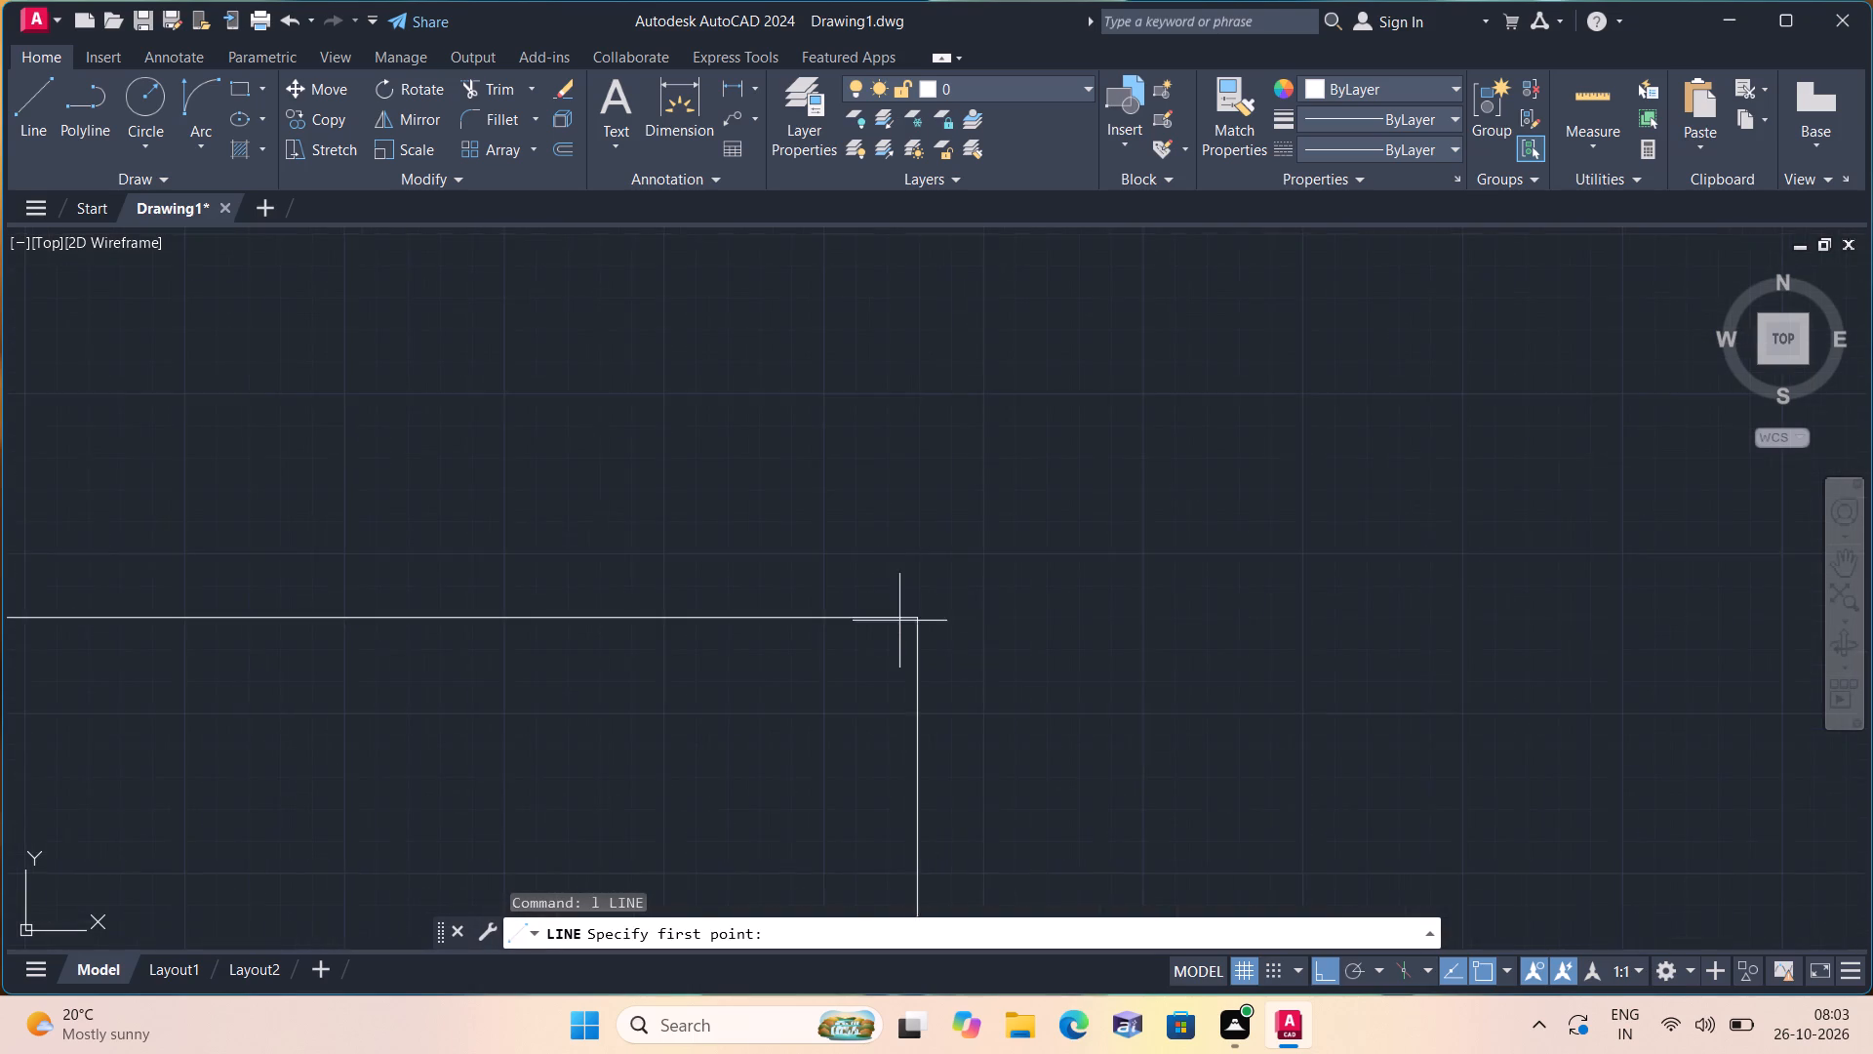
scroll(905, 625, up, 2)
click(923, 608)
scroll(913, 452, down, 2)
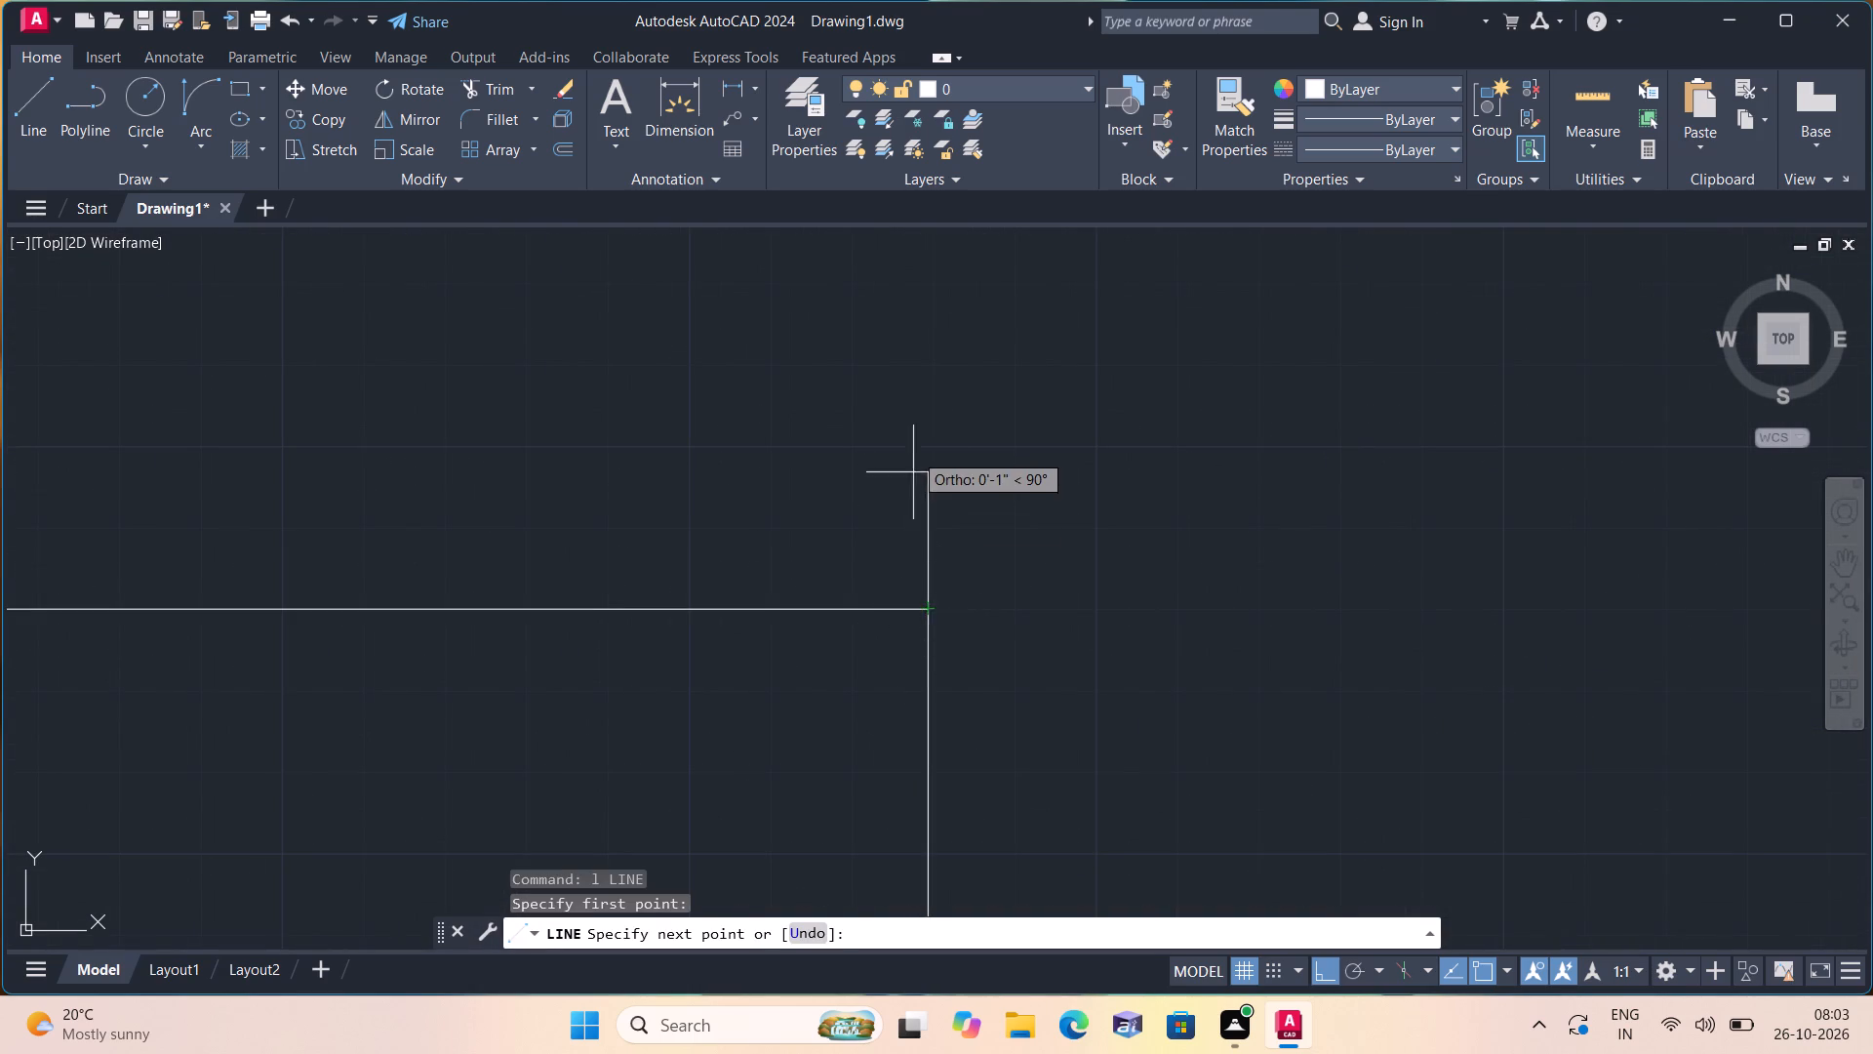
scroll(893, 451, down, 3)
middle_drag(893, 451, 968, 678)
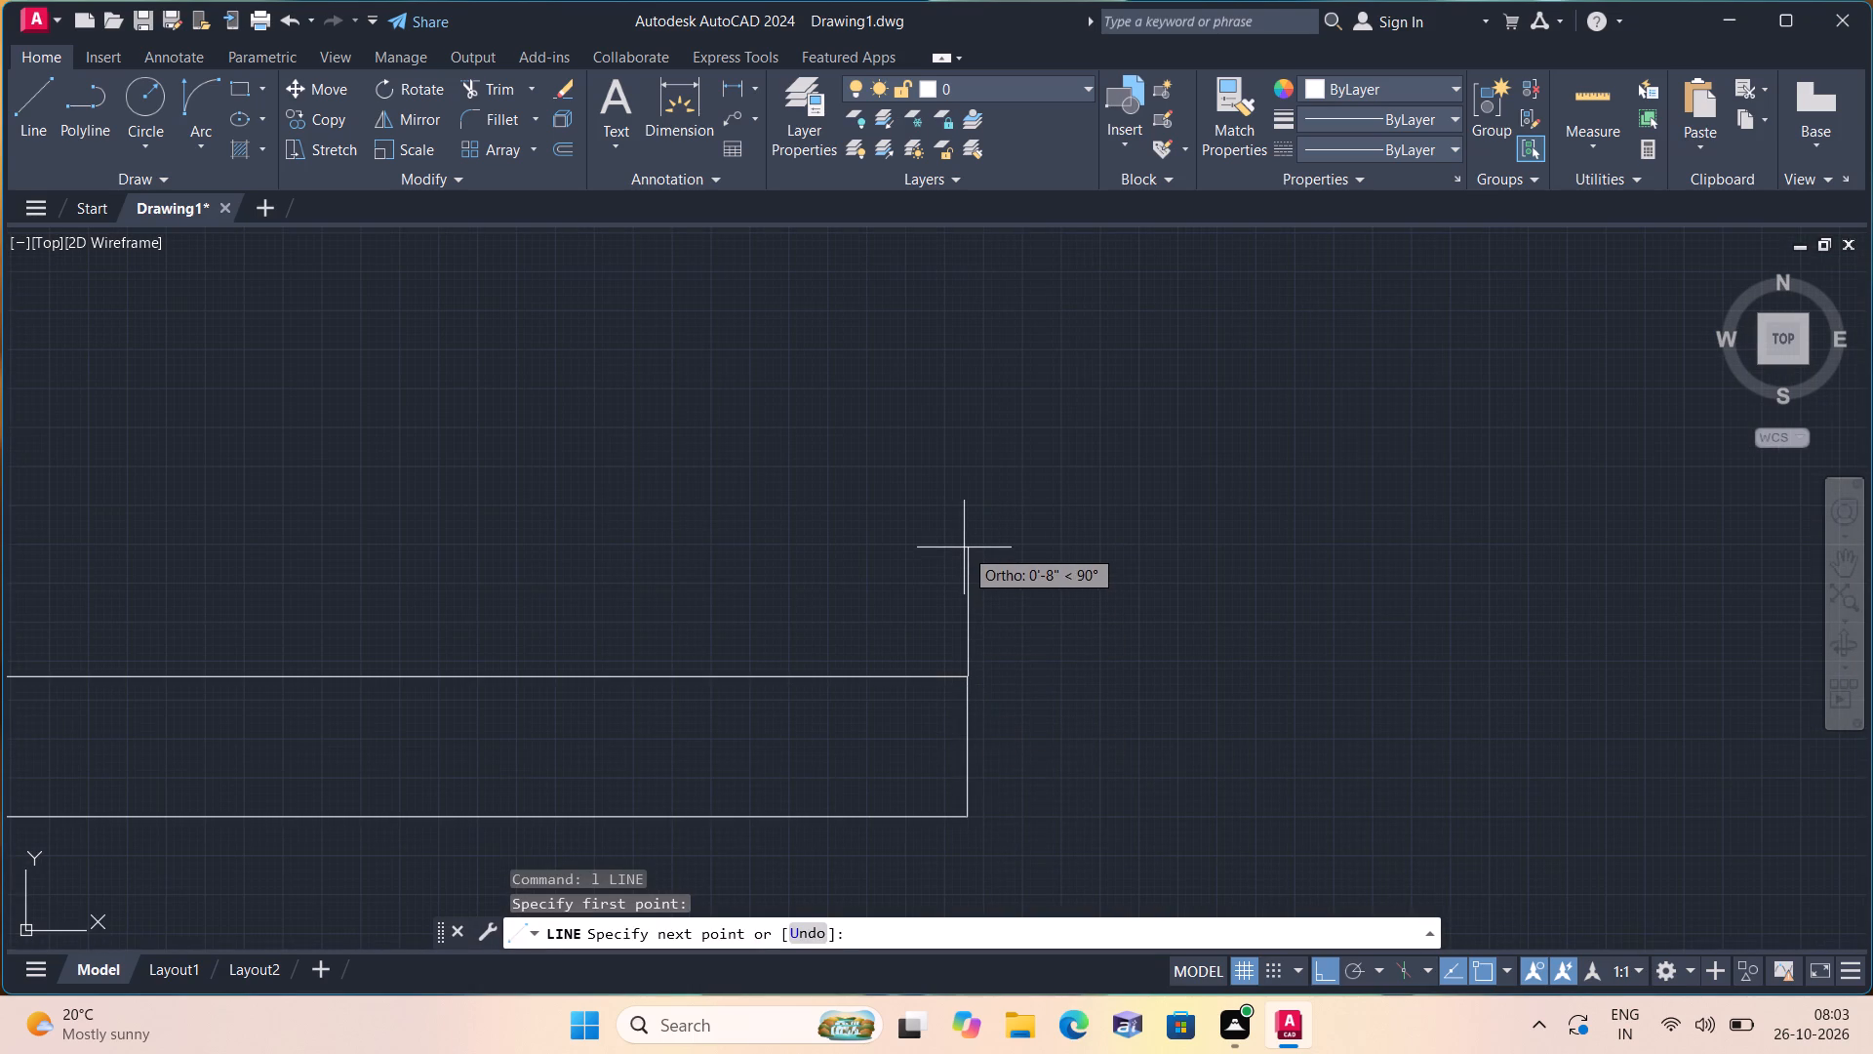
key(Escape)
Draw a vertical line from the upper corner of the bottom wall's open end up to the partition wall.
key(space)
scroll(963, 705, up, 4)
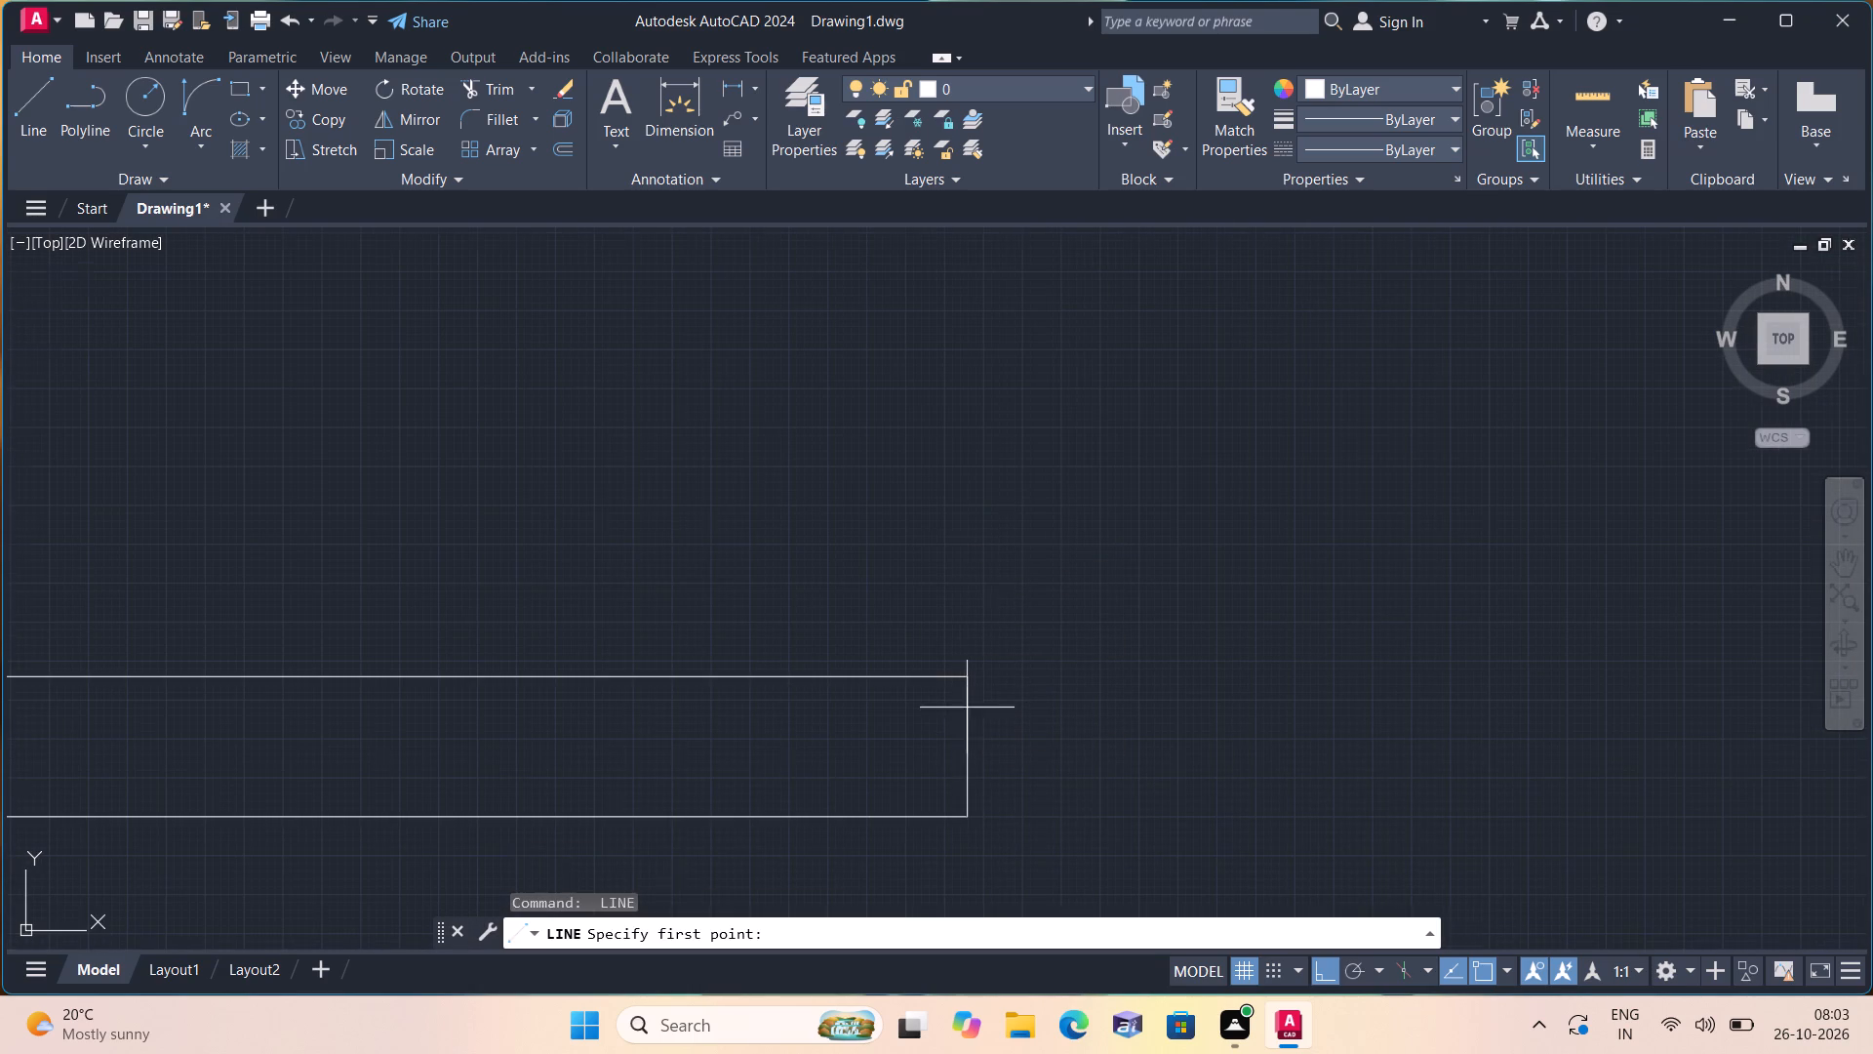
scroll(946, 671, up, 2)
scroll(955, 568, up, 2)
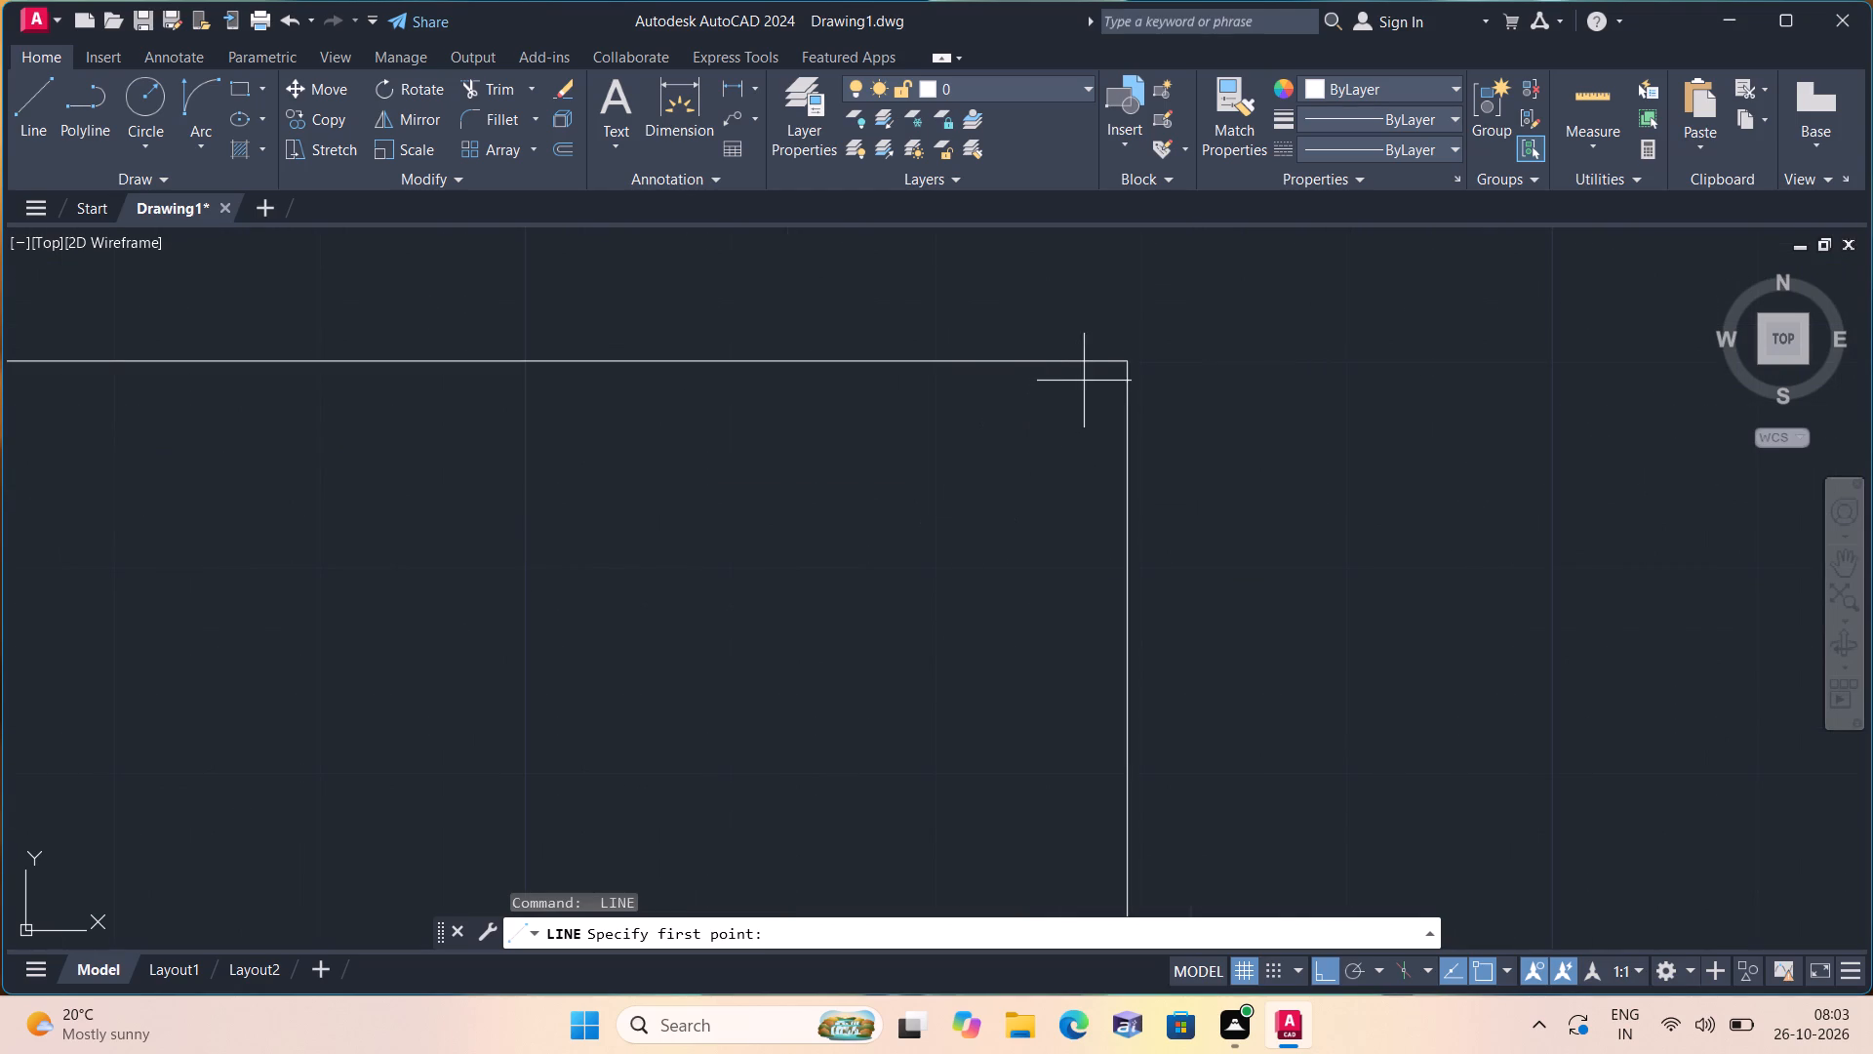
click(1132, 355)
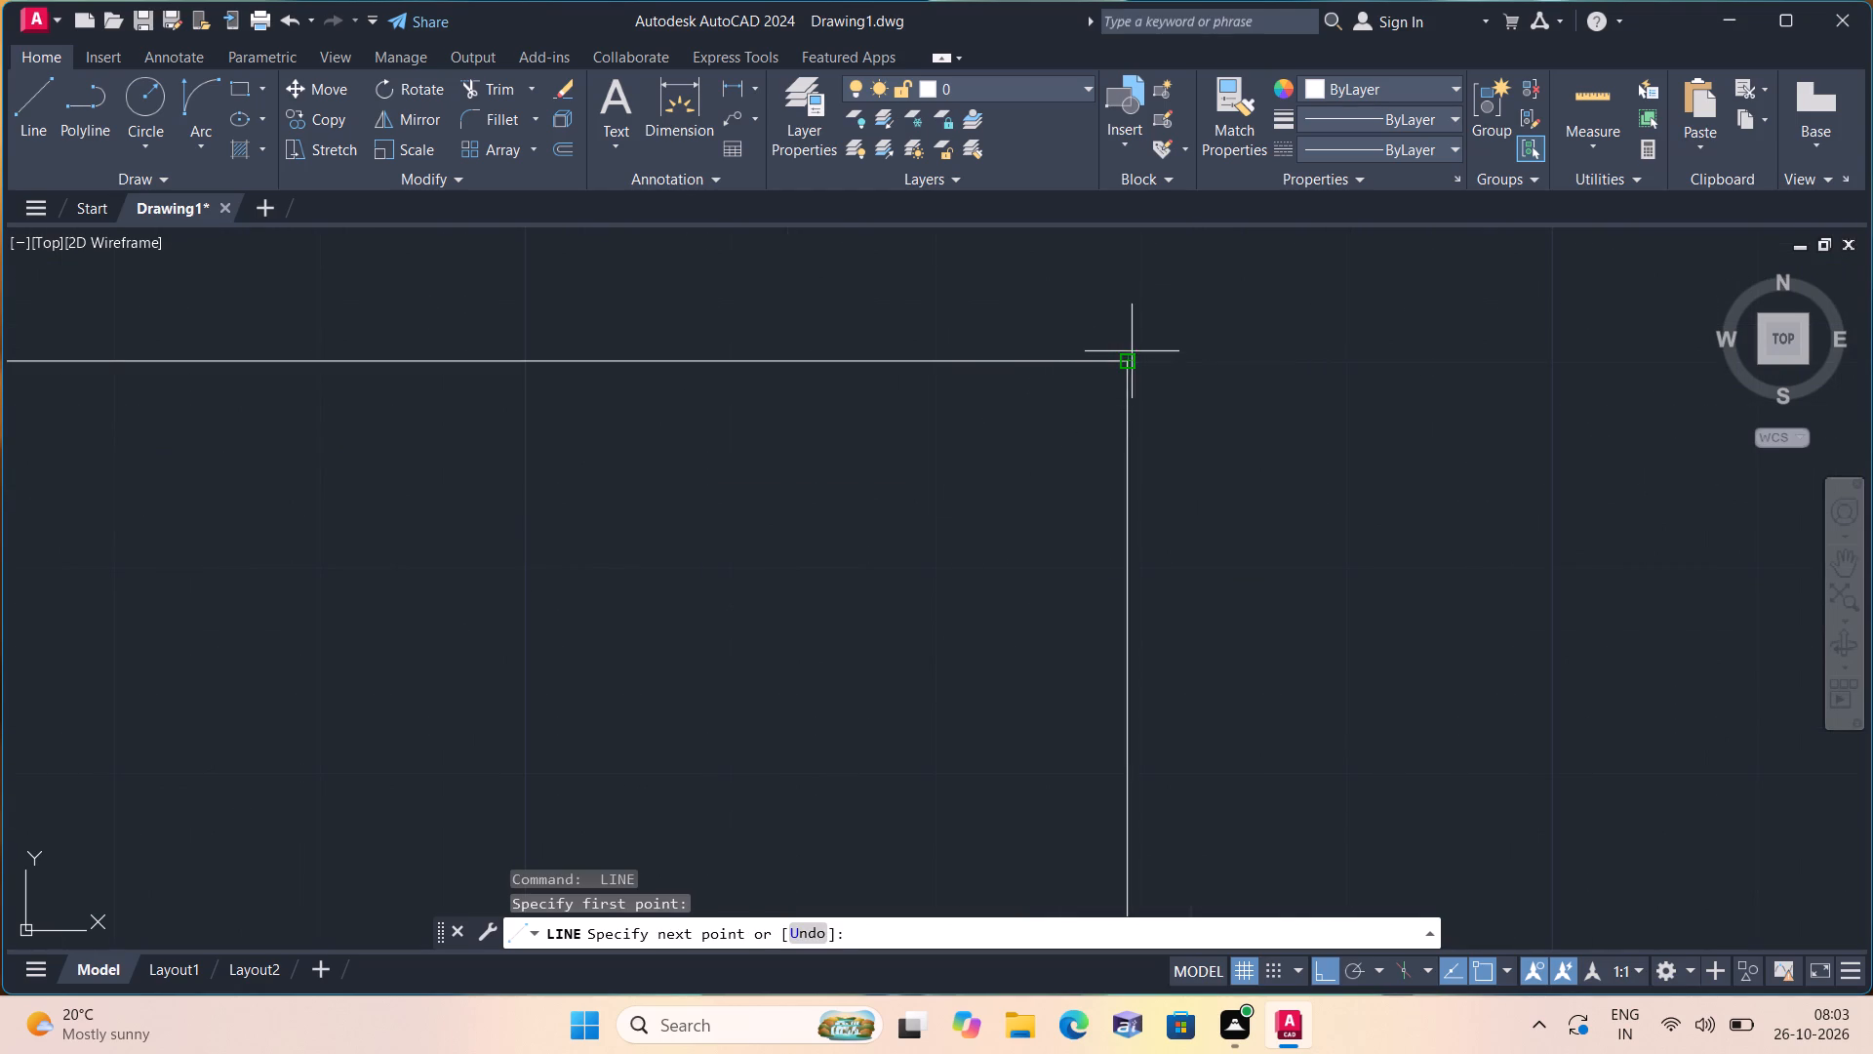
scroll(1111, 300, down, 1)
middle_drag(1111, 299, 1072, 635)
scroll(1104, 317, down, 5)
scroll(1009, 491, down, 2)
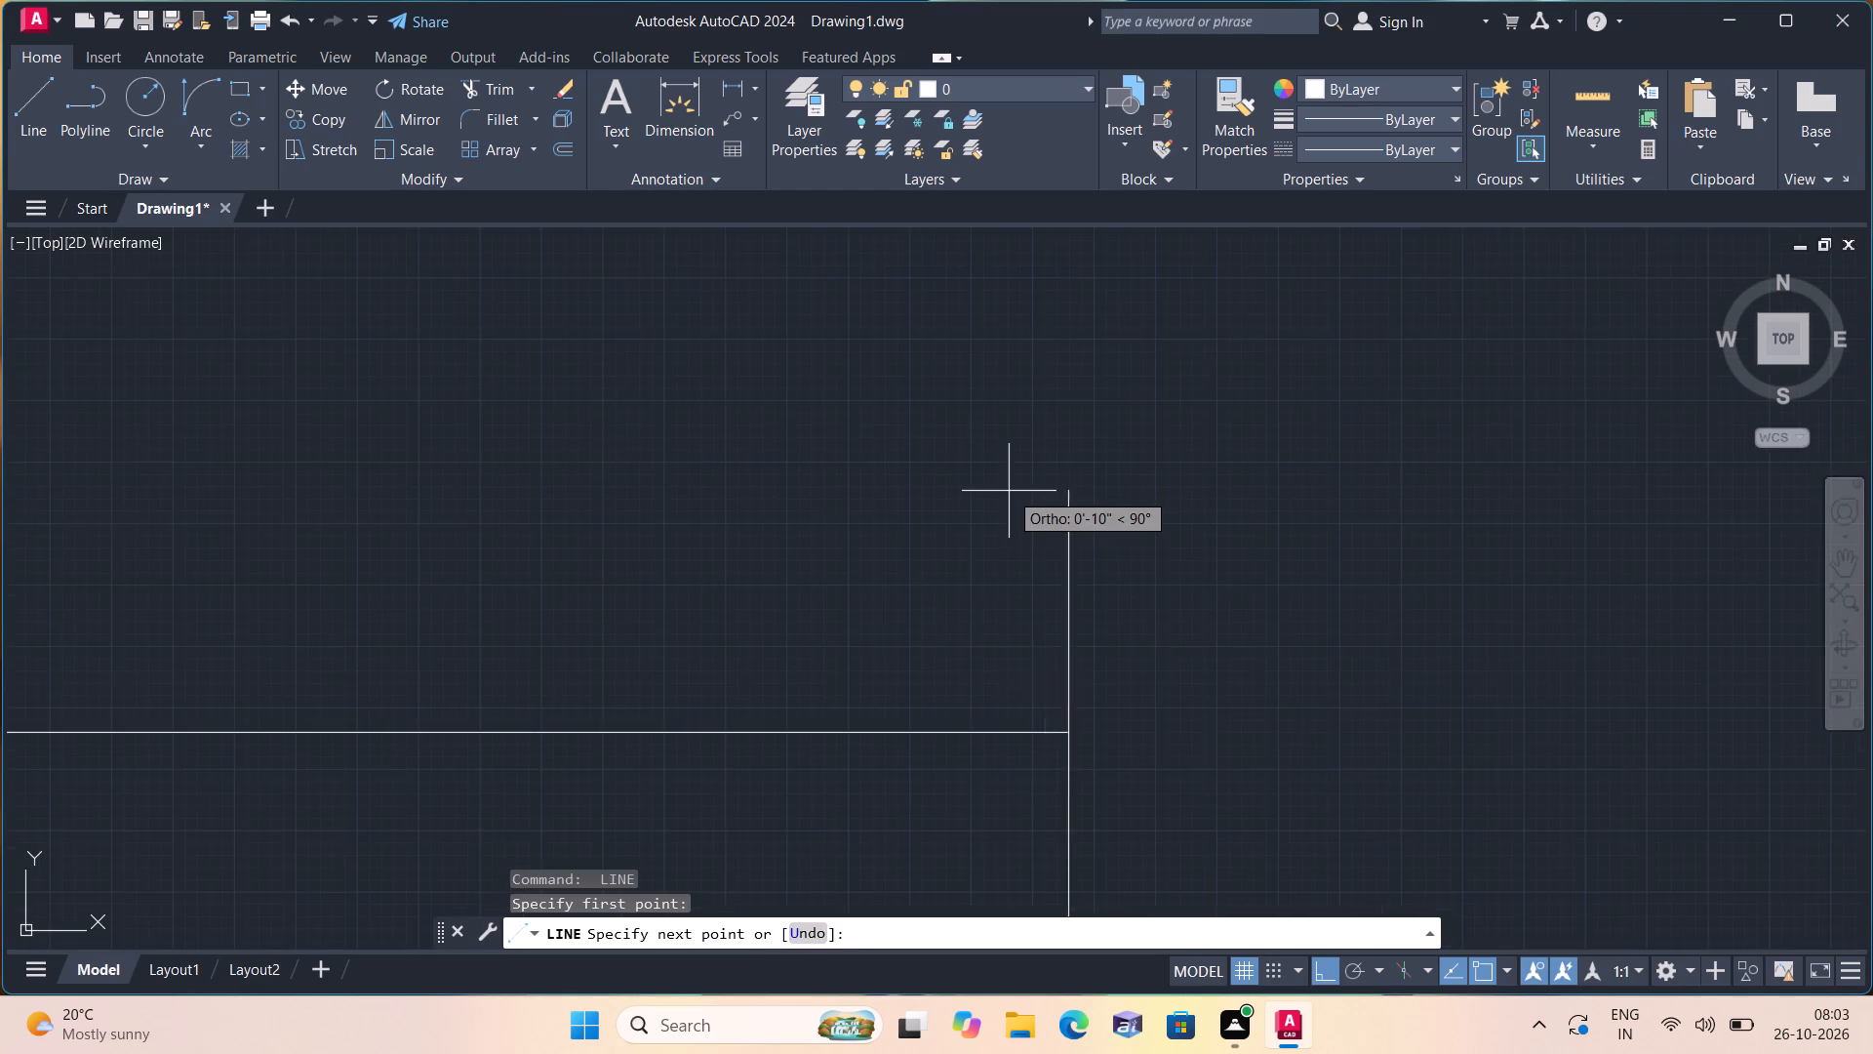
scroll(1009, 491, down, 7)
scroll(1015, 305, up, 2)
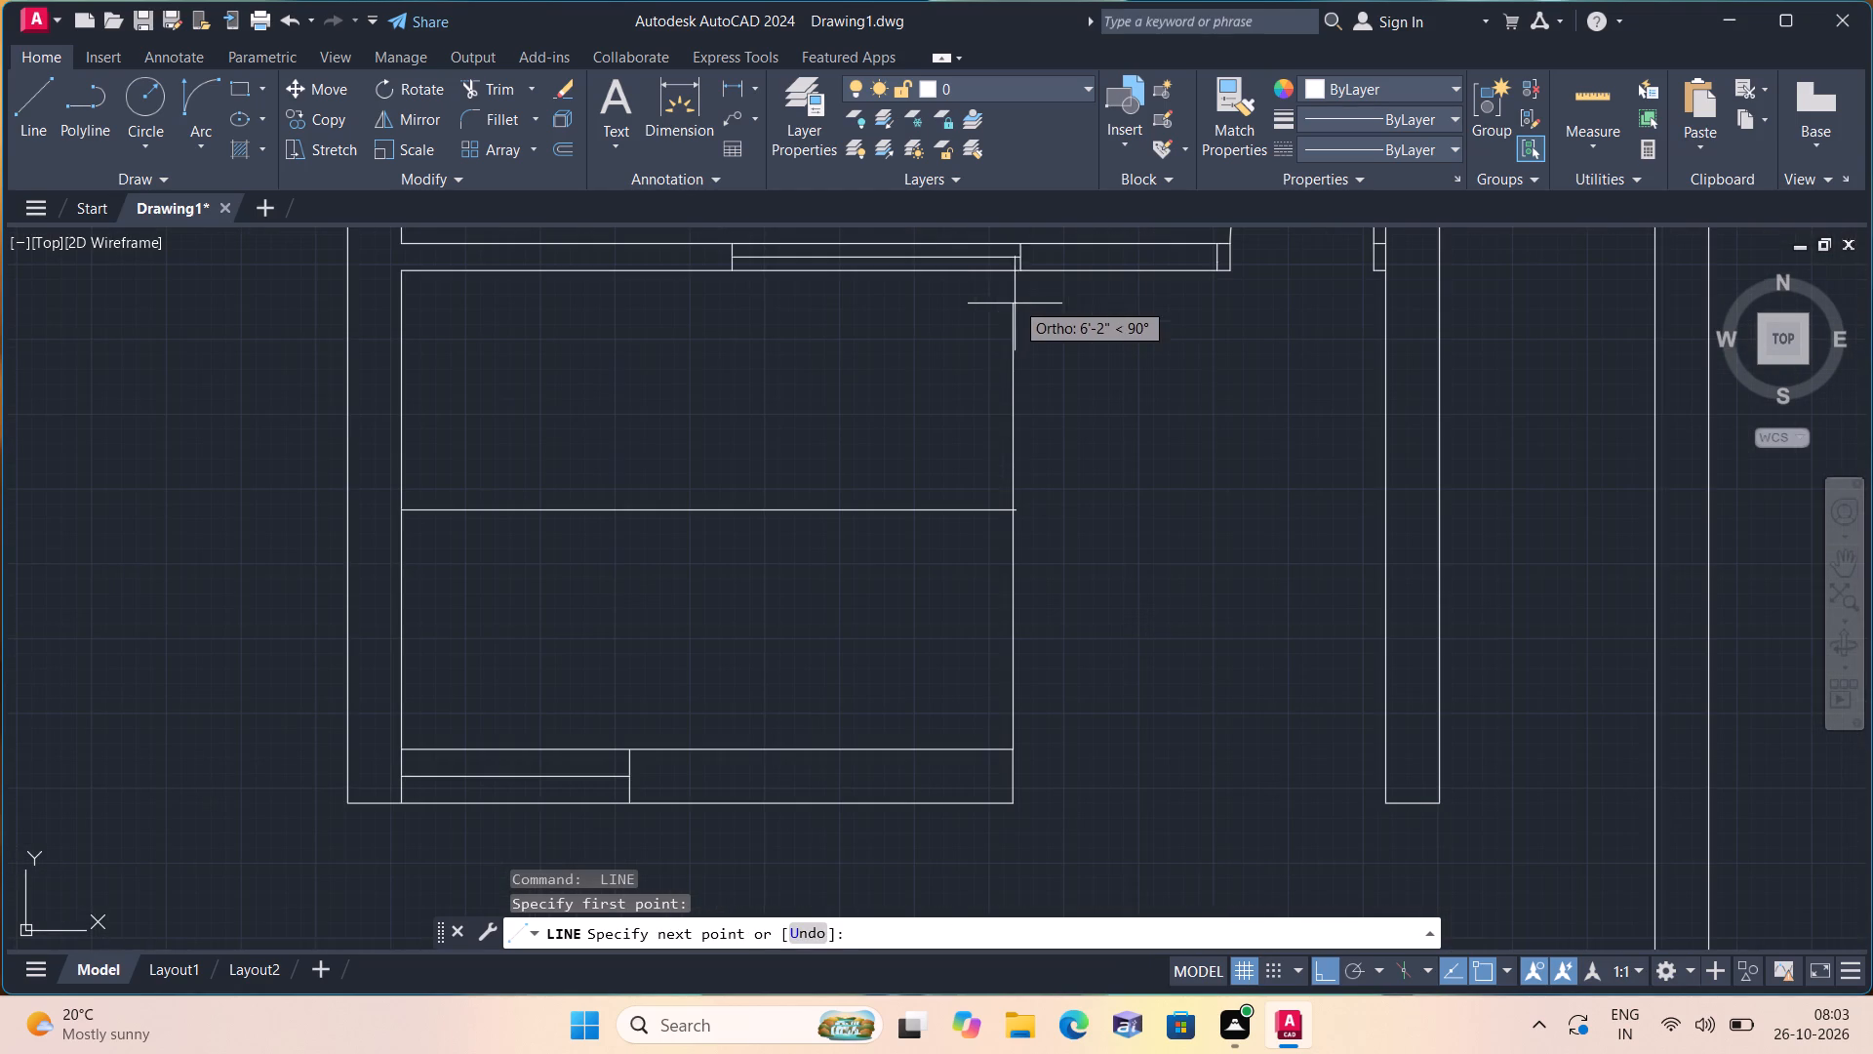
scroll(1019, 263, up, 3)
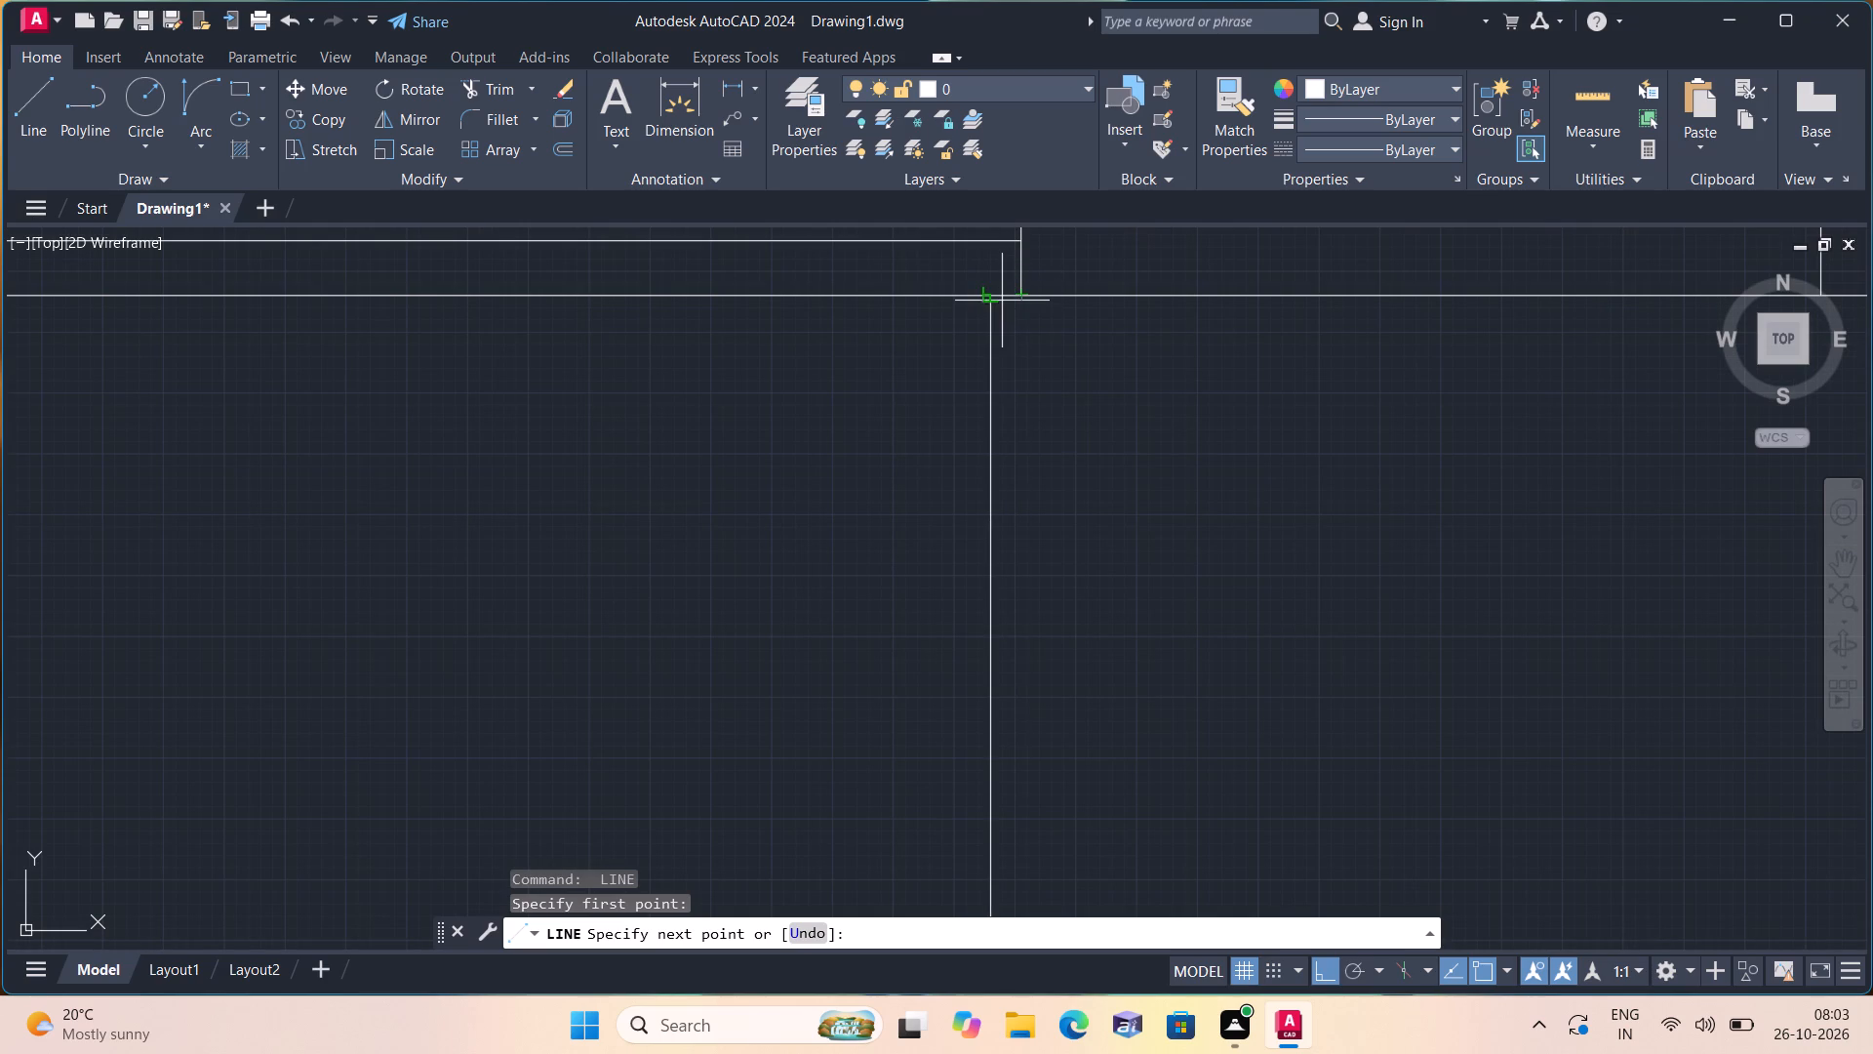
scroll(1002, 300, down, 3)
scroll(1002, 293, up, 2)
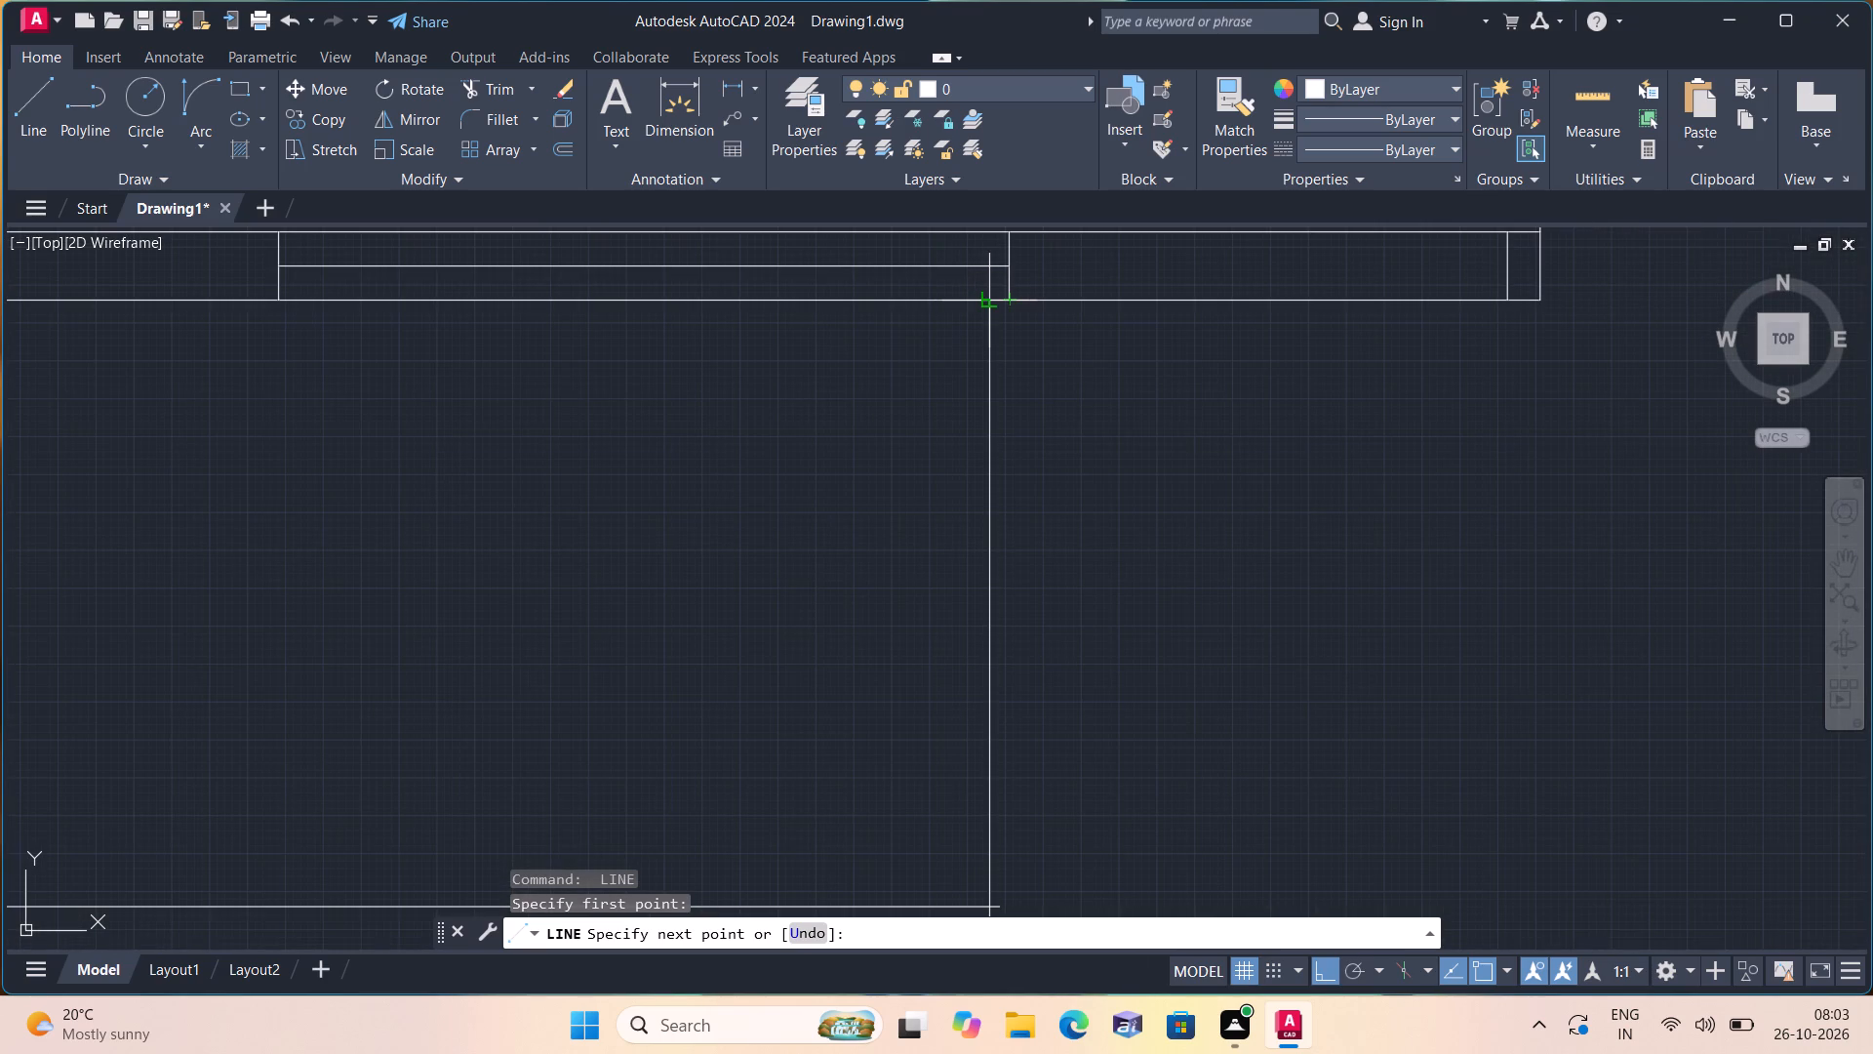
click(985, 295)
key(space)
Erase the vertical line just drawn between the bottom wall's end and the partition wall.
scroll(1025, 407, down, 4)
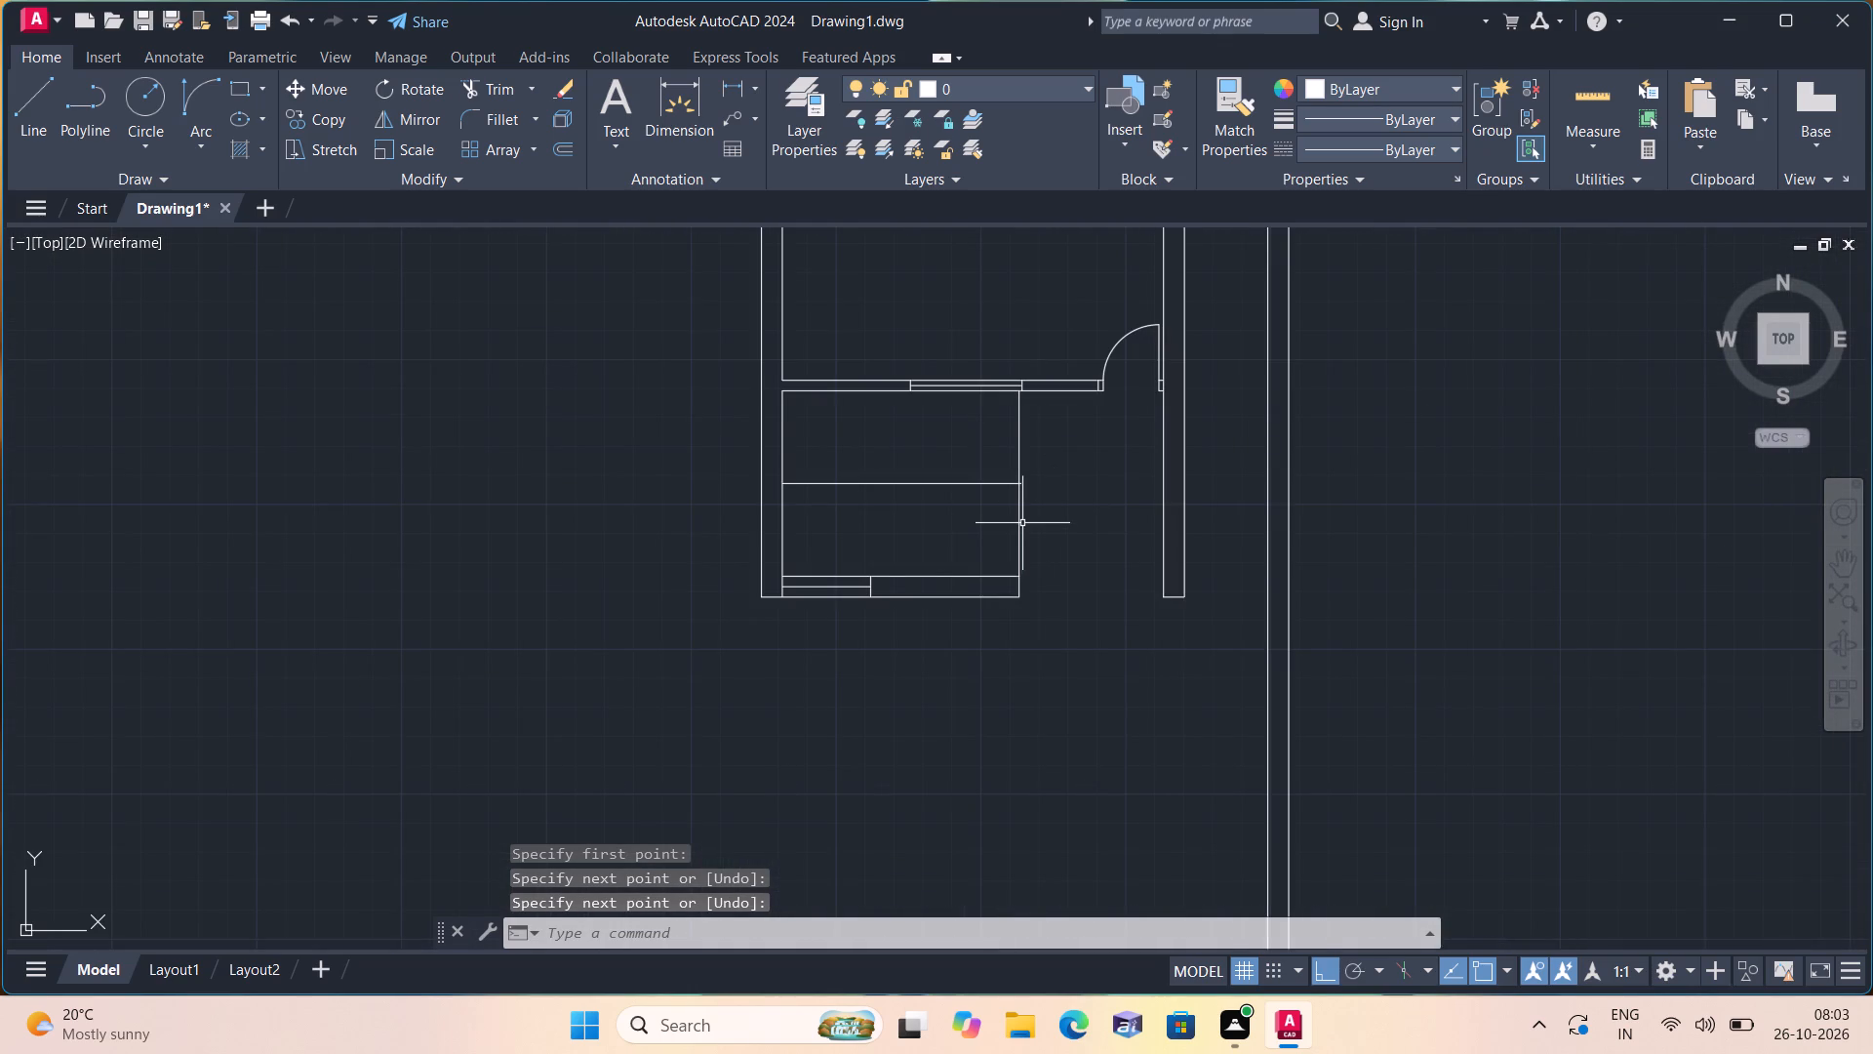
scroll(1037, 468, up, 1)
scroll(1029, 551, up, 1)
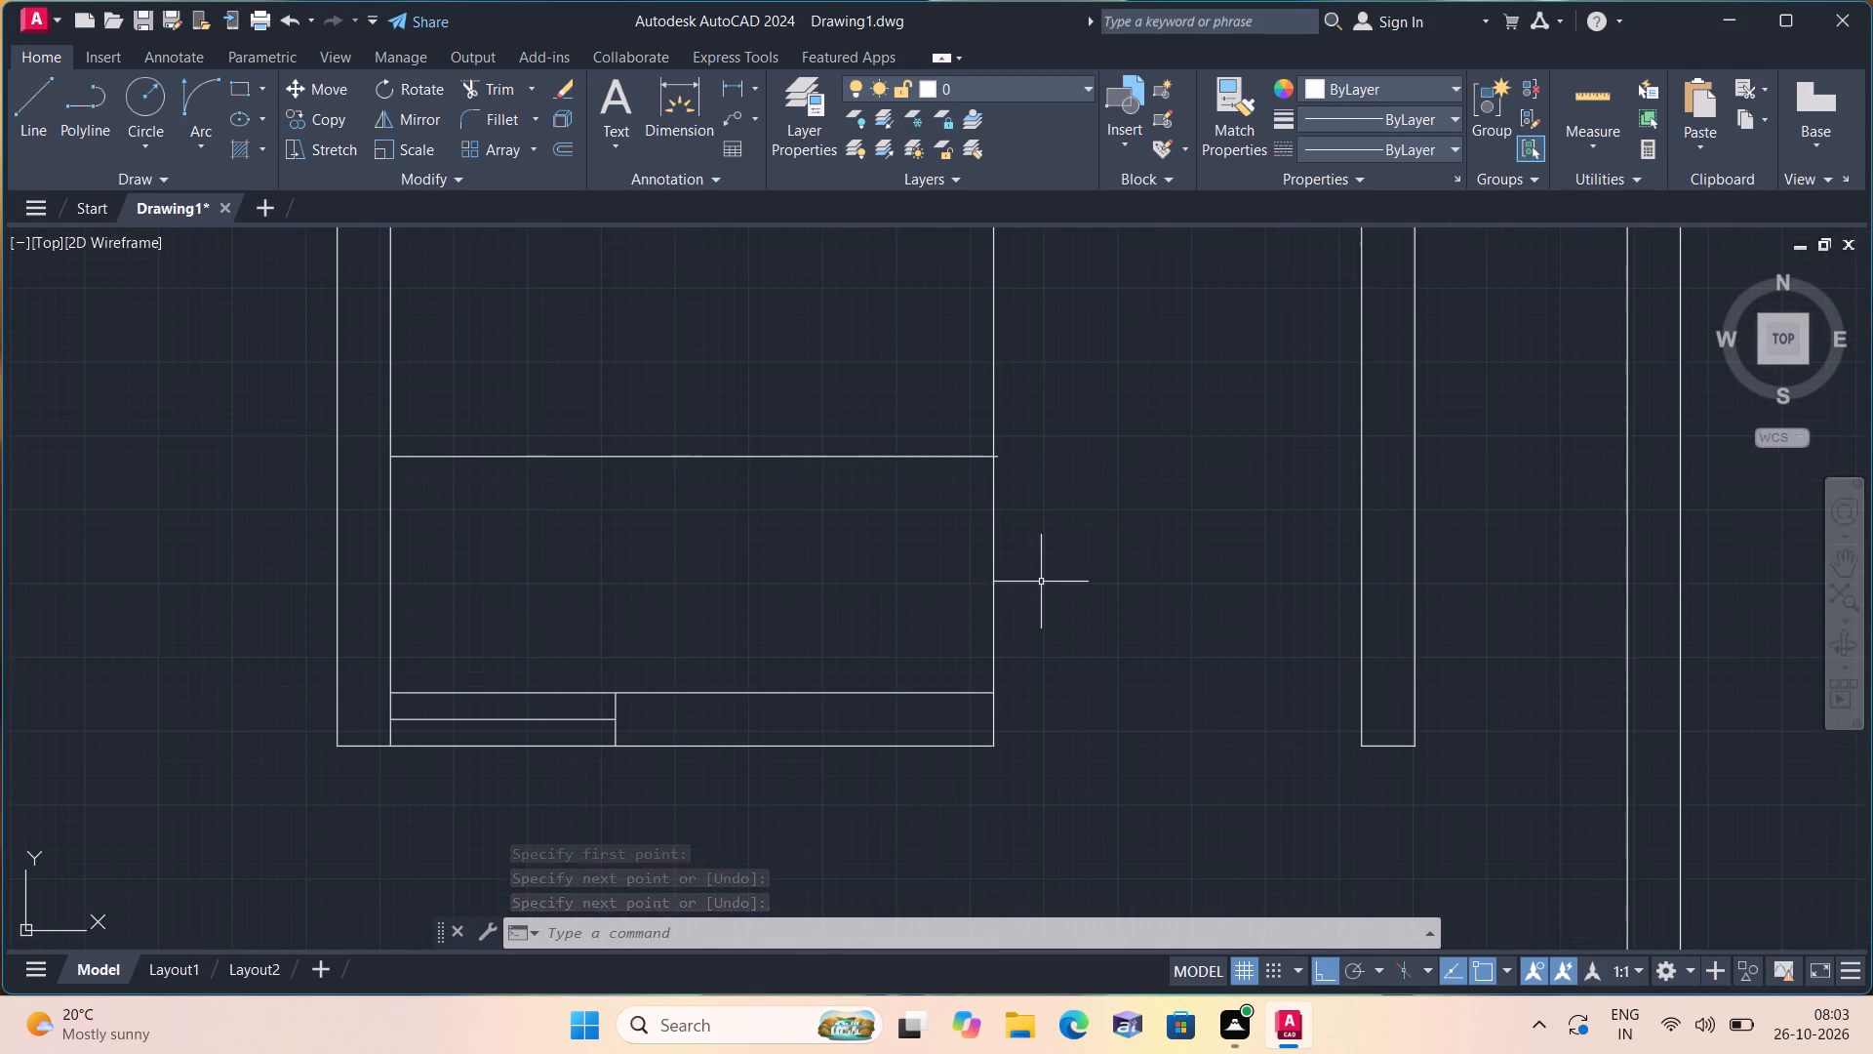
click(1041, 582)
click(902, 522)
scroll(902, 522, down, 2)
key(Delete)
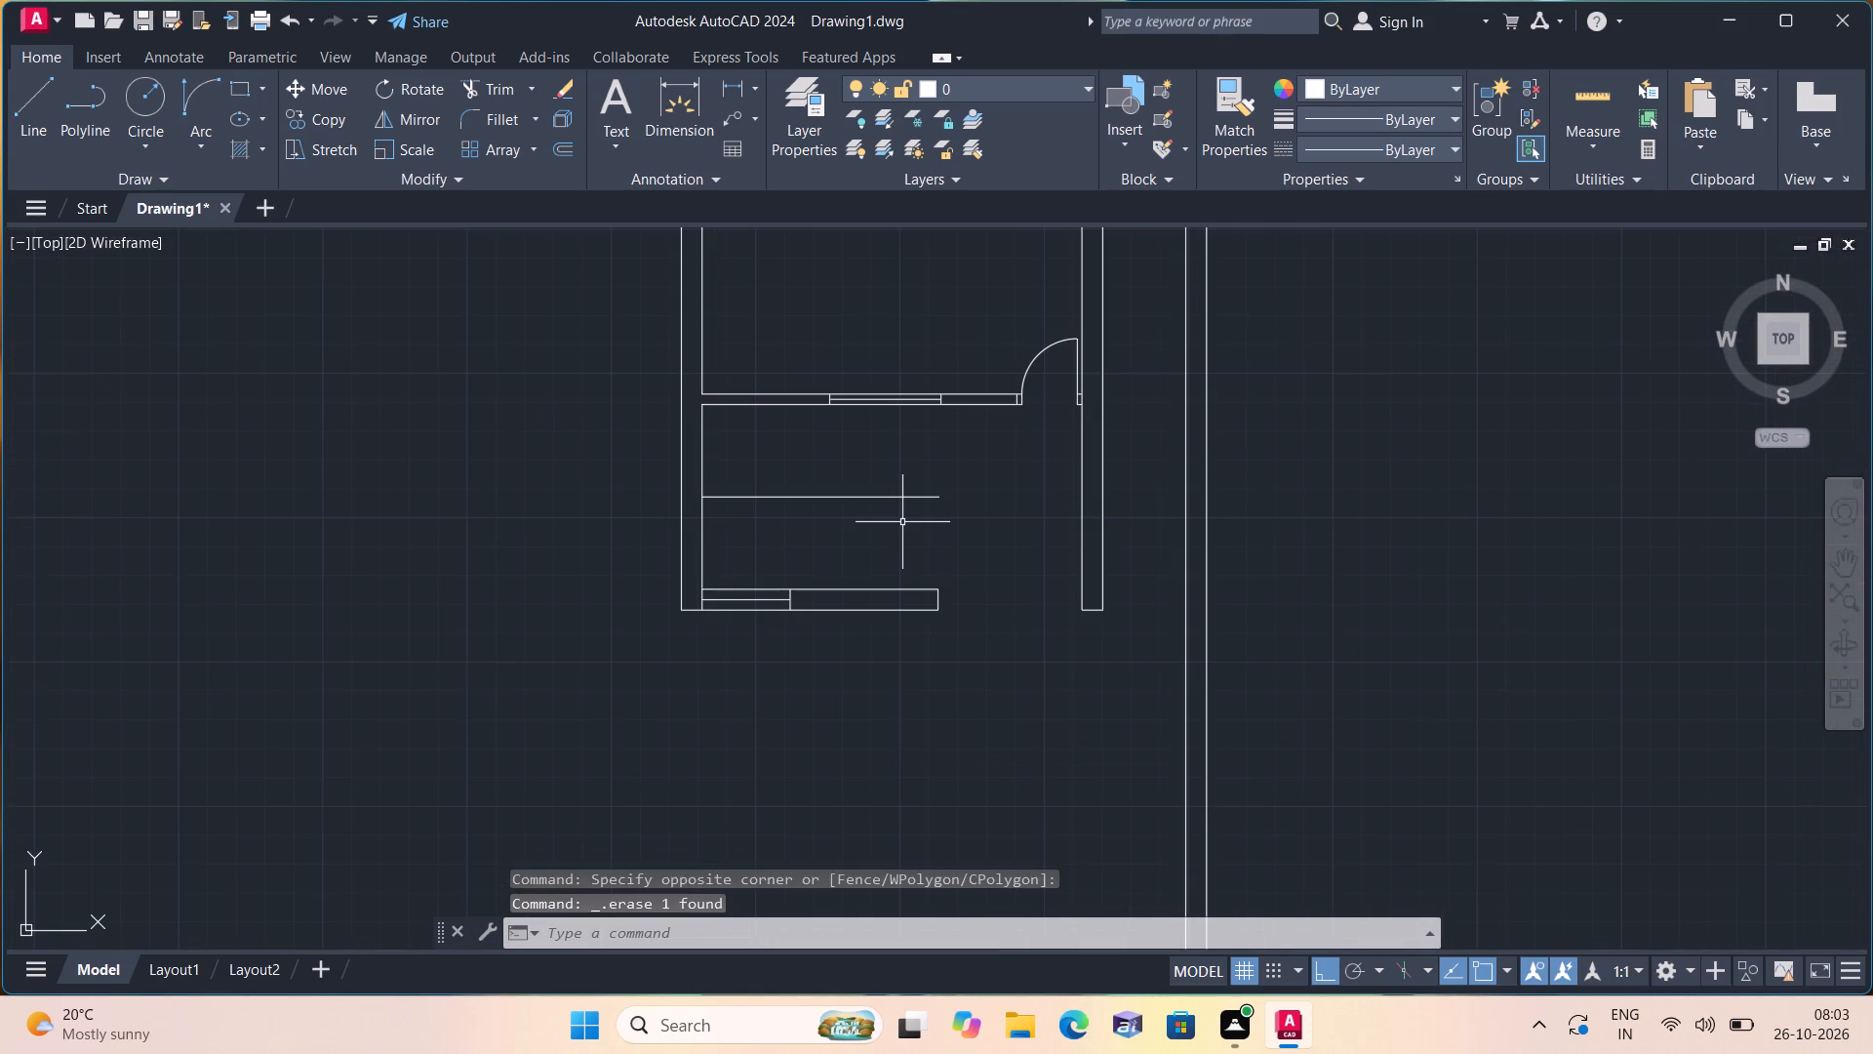
Draw a vertical line from the partition window's lower end corner nearer the door down past the bottom wall.
text(l)
key(space)
scroll(963, 401, up, 2)
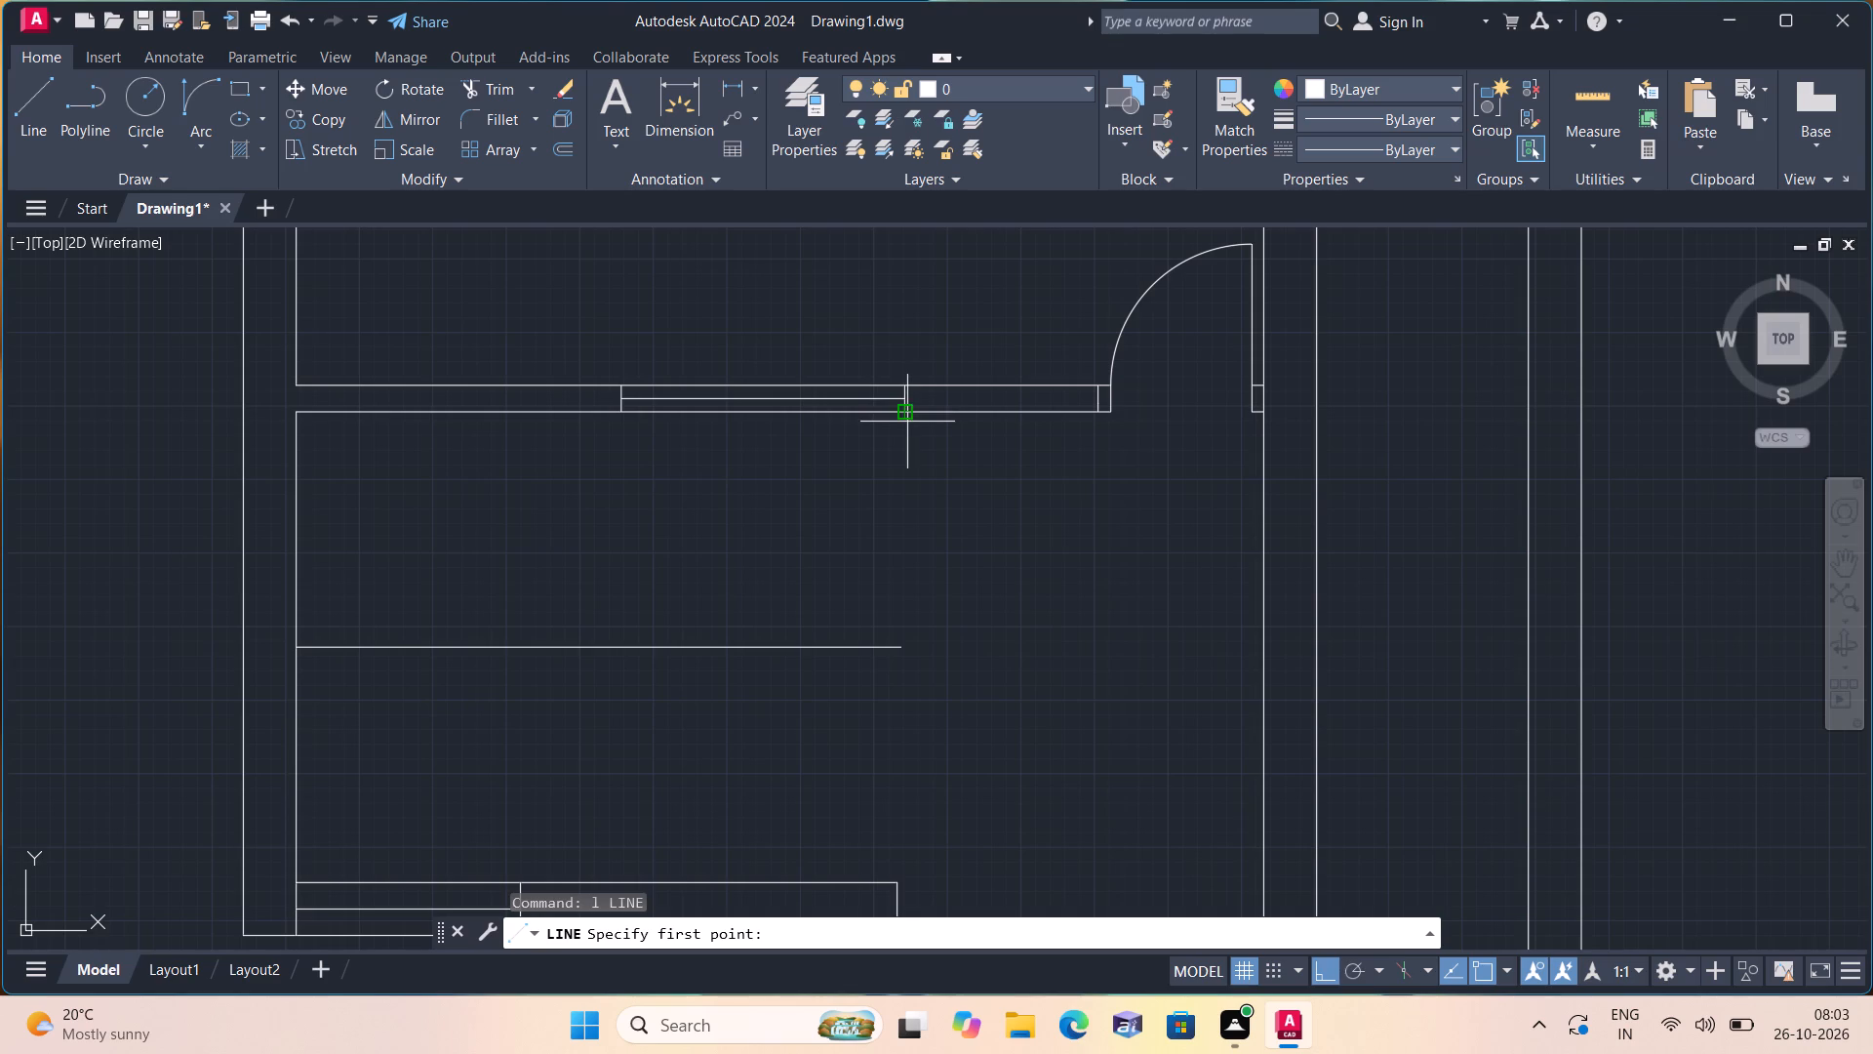
click(910, 416)
scroll(946, 798, down, 1)
middle_drag(945, 798, 865, 470)
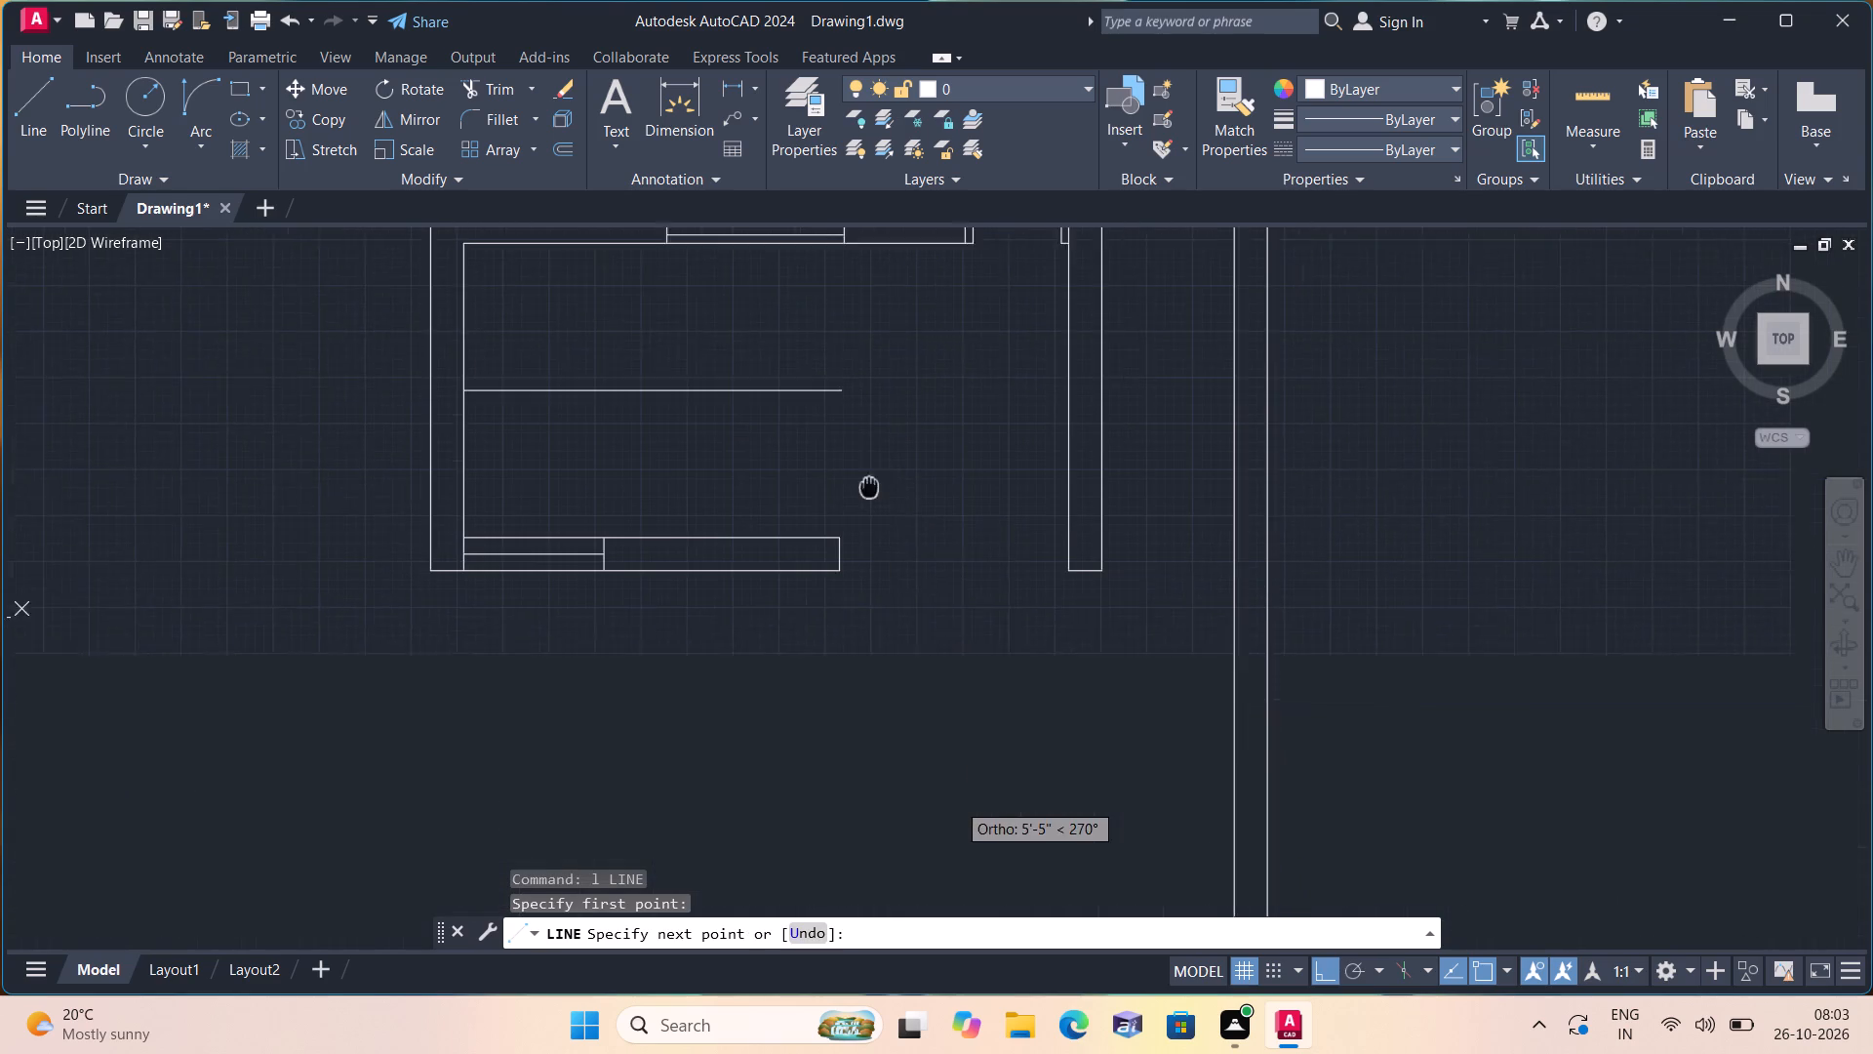
middle_drag(865, 470, 865, 469)
click(856, 636)
key(space)
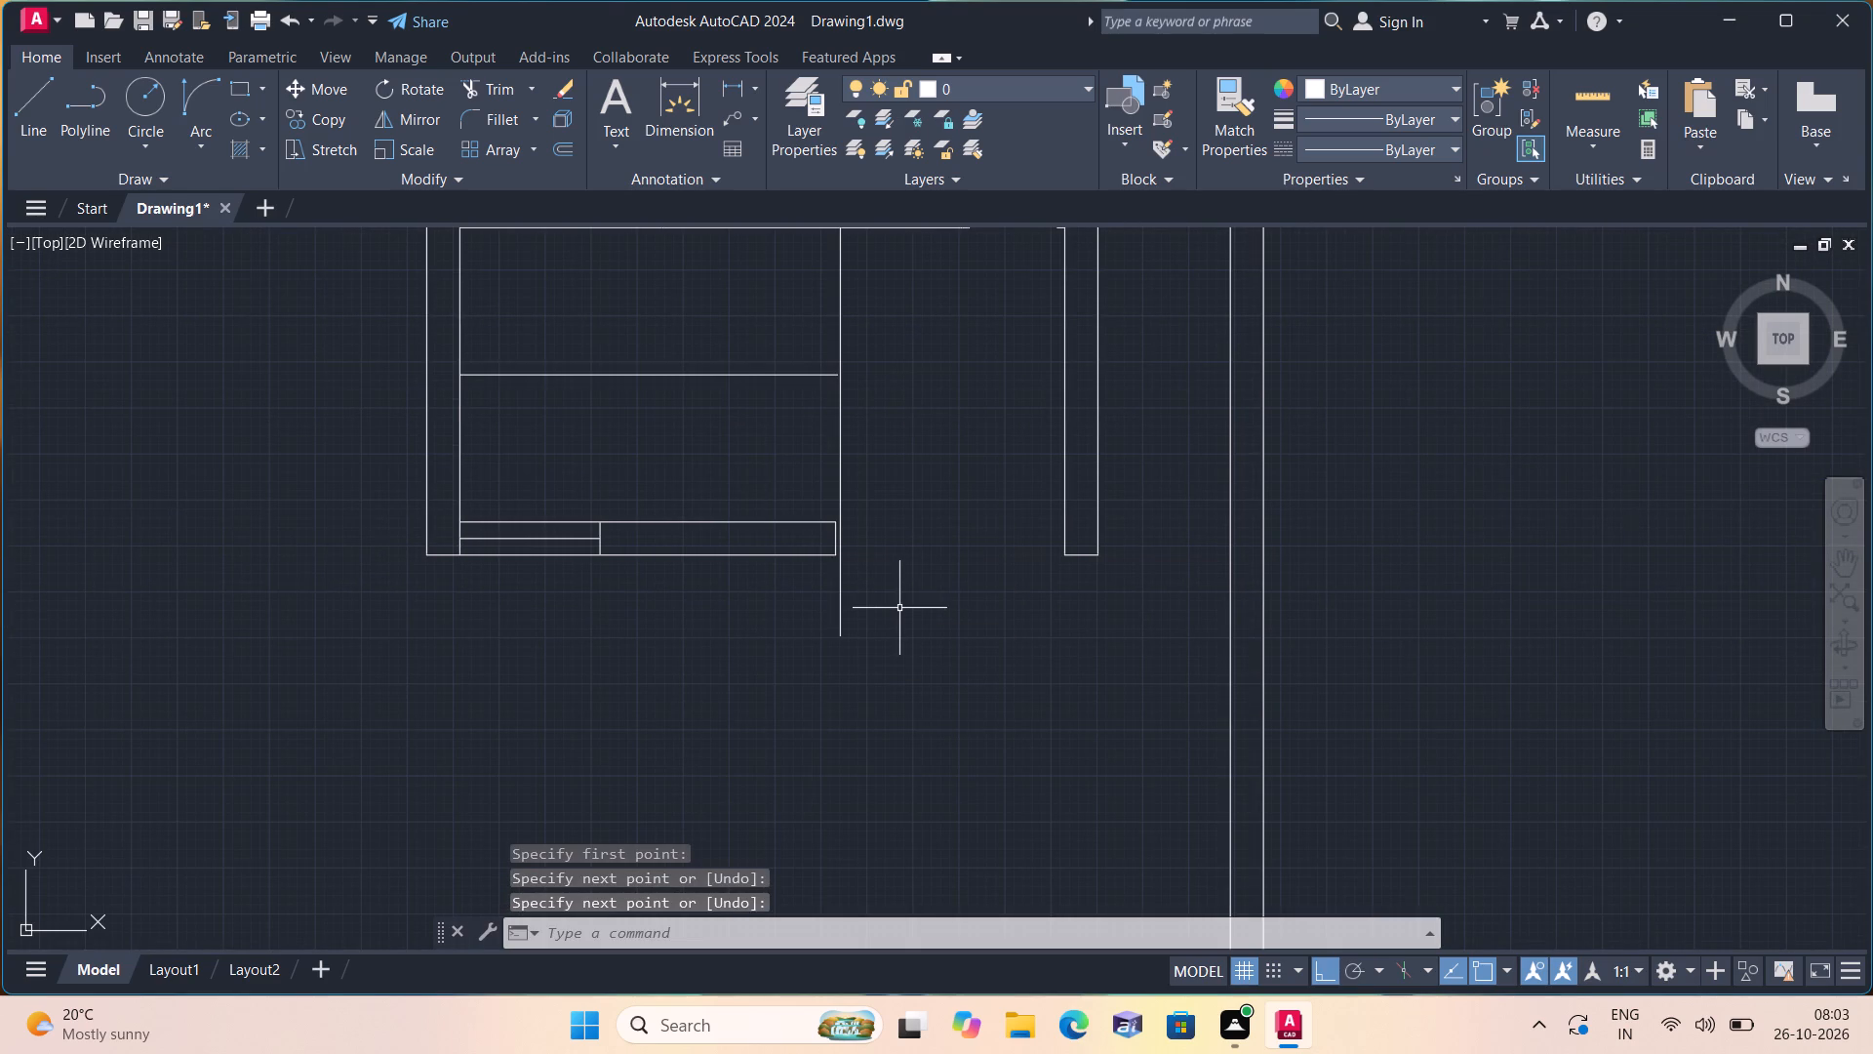
Extend the bottom wall's two lines and the staircase's middle horizontal line to the new vertical line.
text(exte)
key(space)
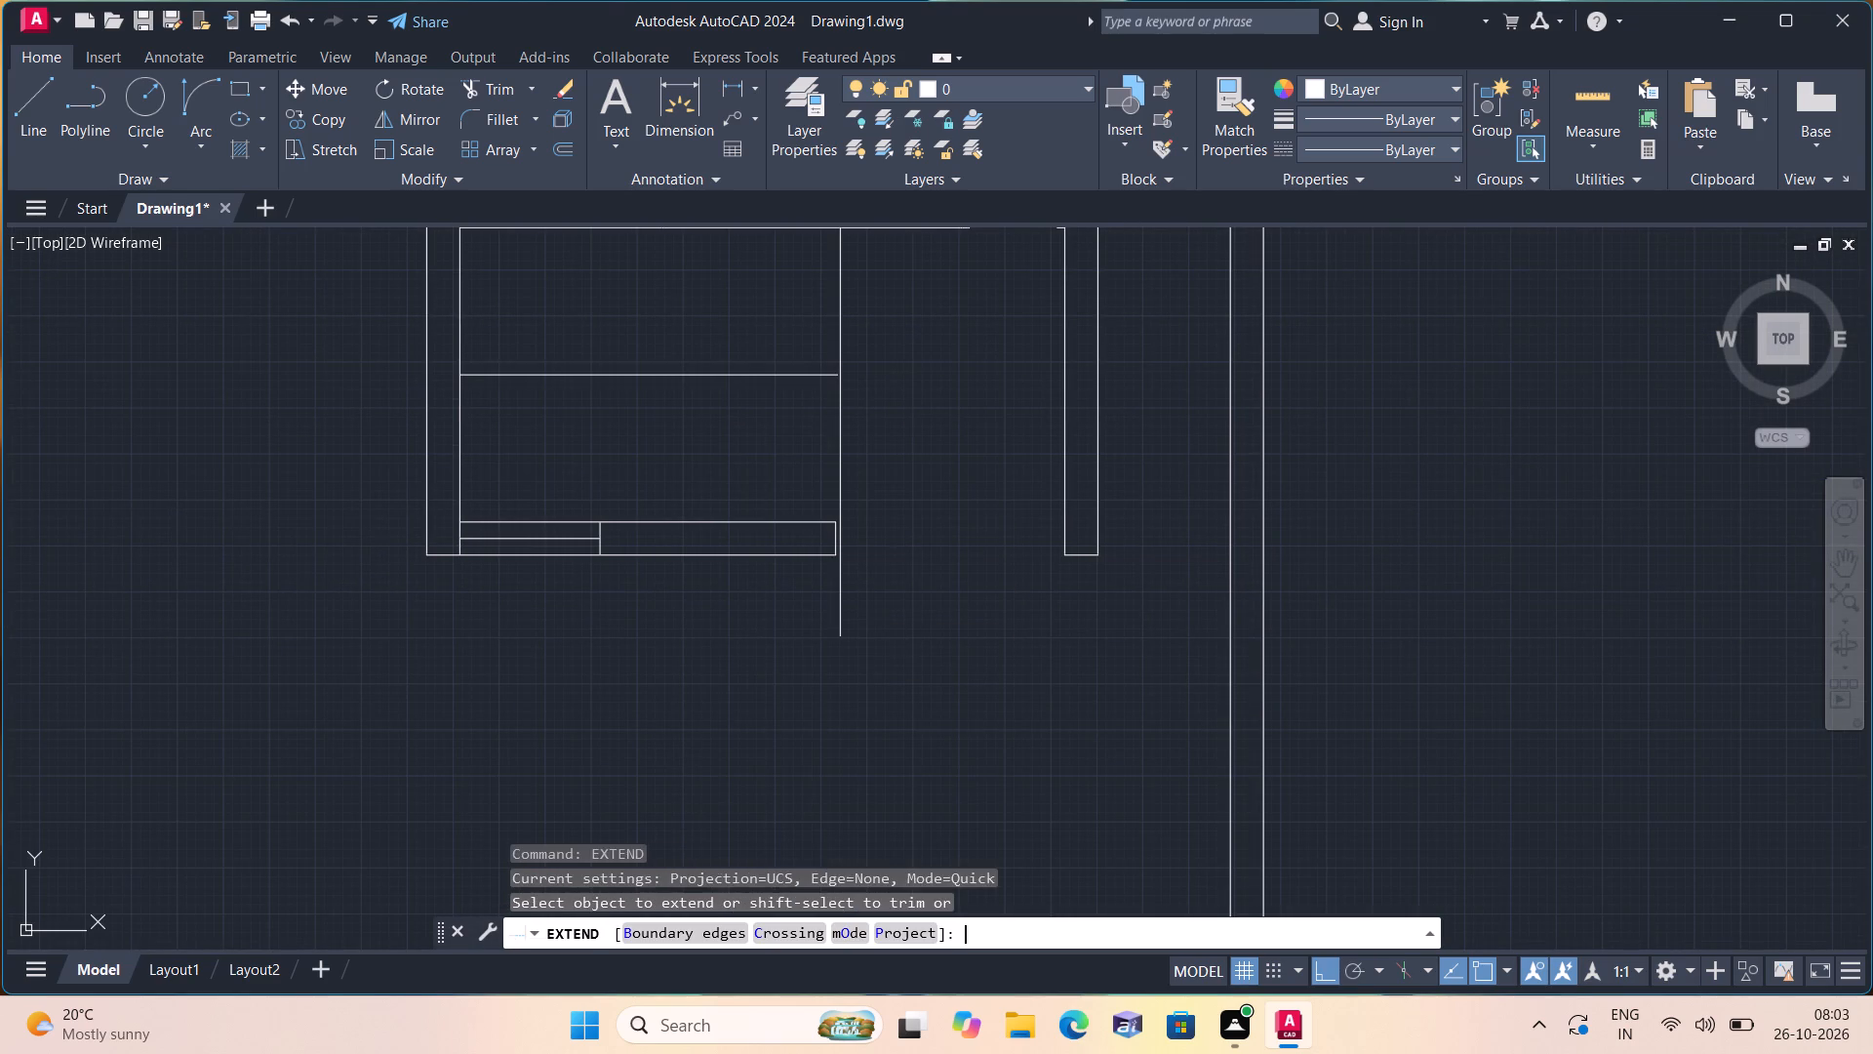
drag(774, 507, 807, 605)
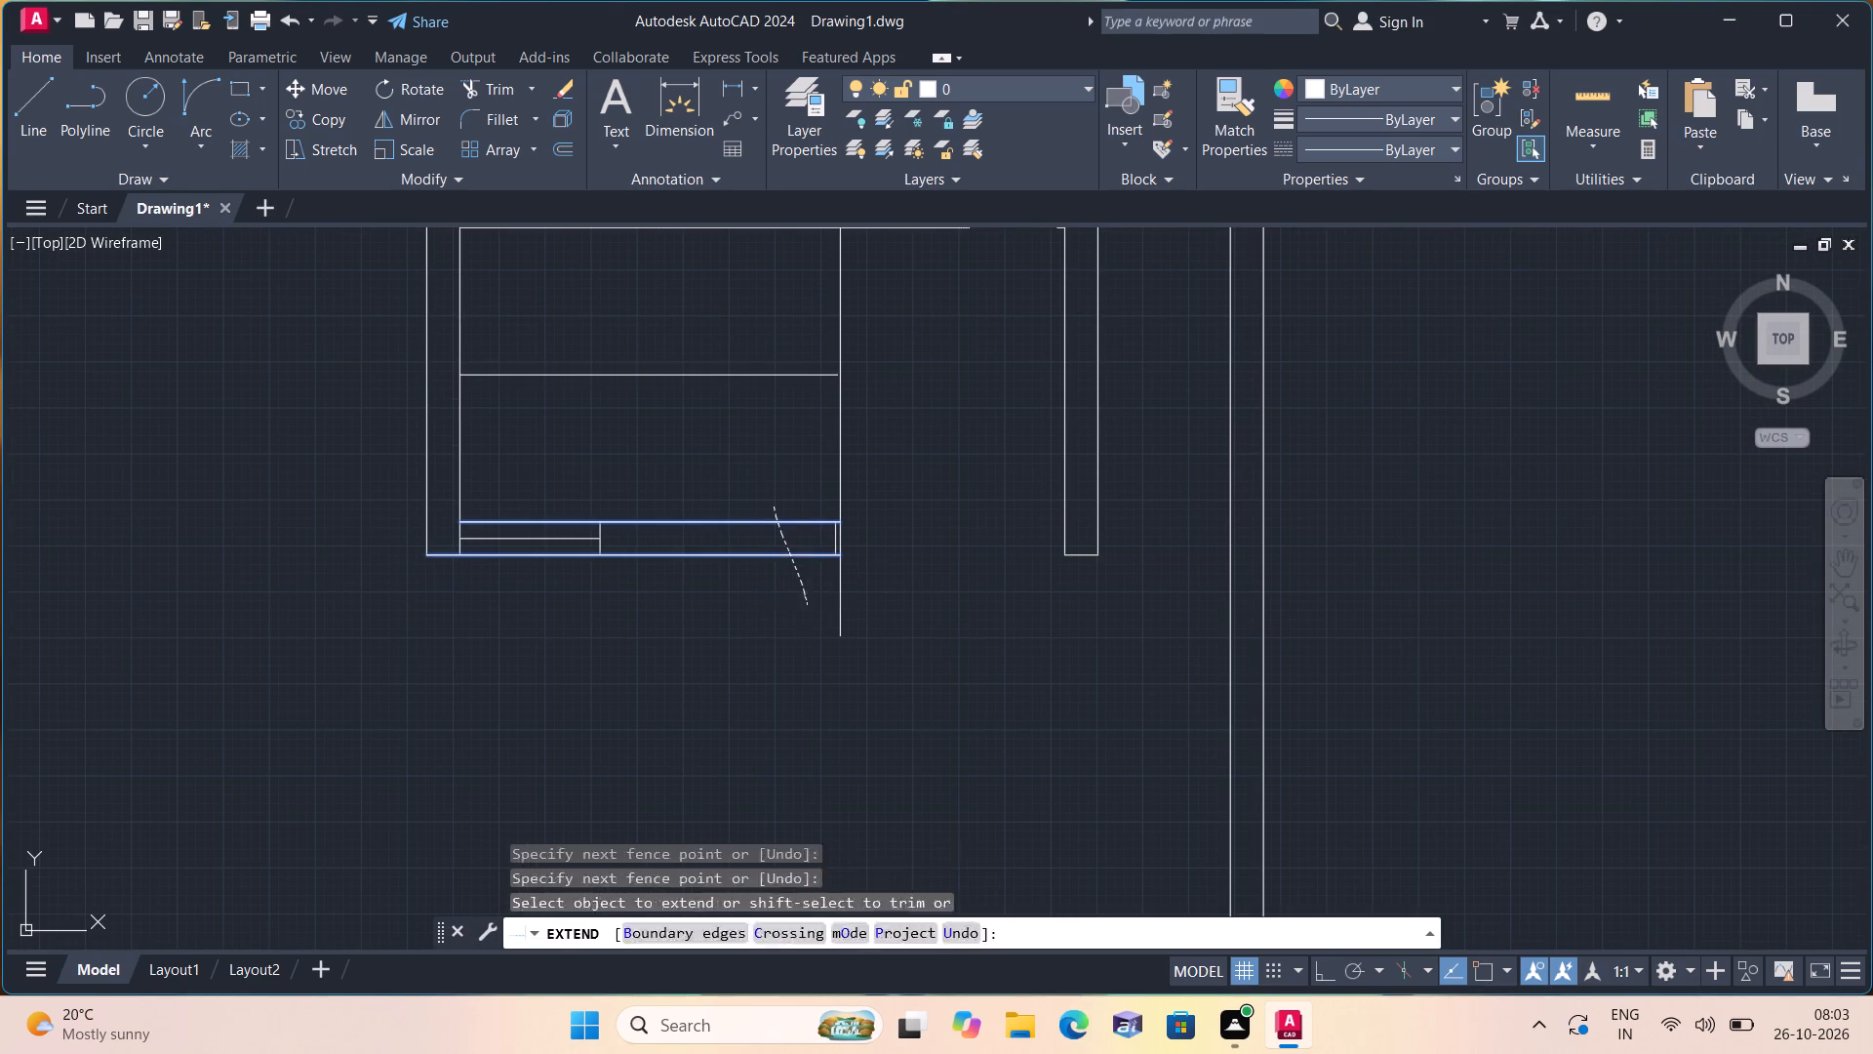
drag(777, 405, 782, 357)
key(space)
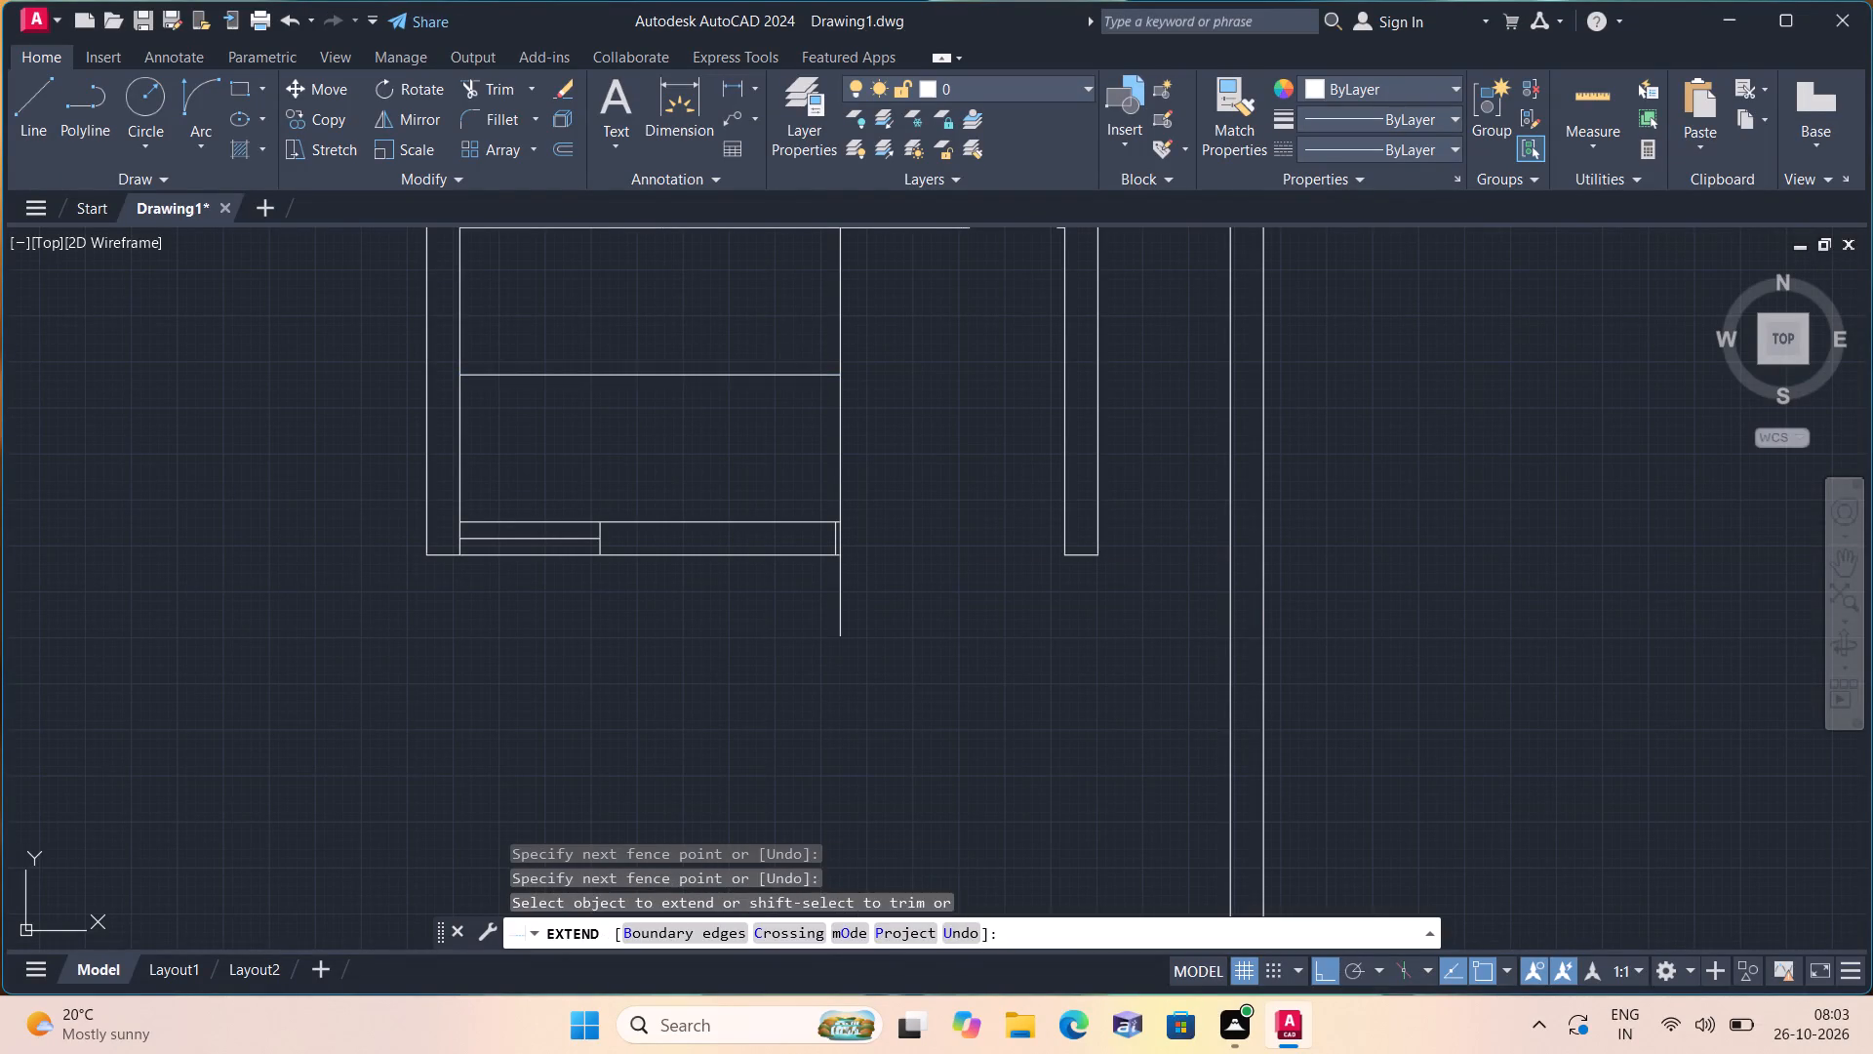
Trim the vertical line's overhang below the bottom wall and remove the wall's old end line beside it.
scroll(782, 357, down, 1)
text(trim)
key(space)
drag(798, 505, 849, 497)
scroll(815, 472, up, 3)
click(814, 471)
scroll(772, 442, down, 2)
middle_drag(774, 461, 794, 505)
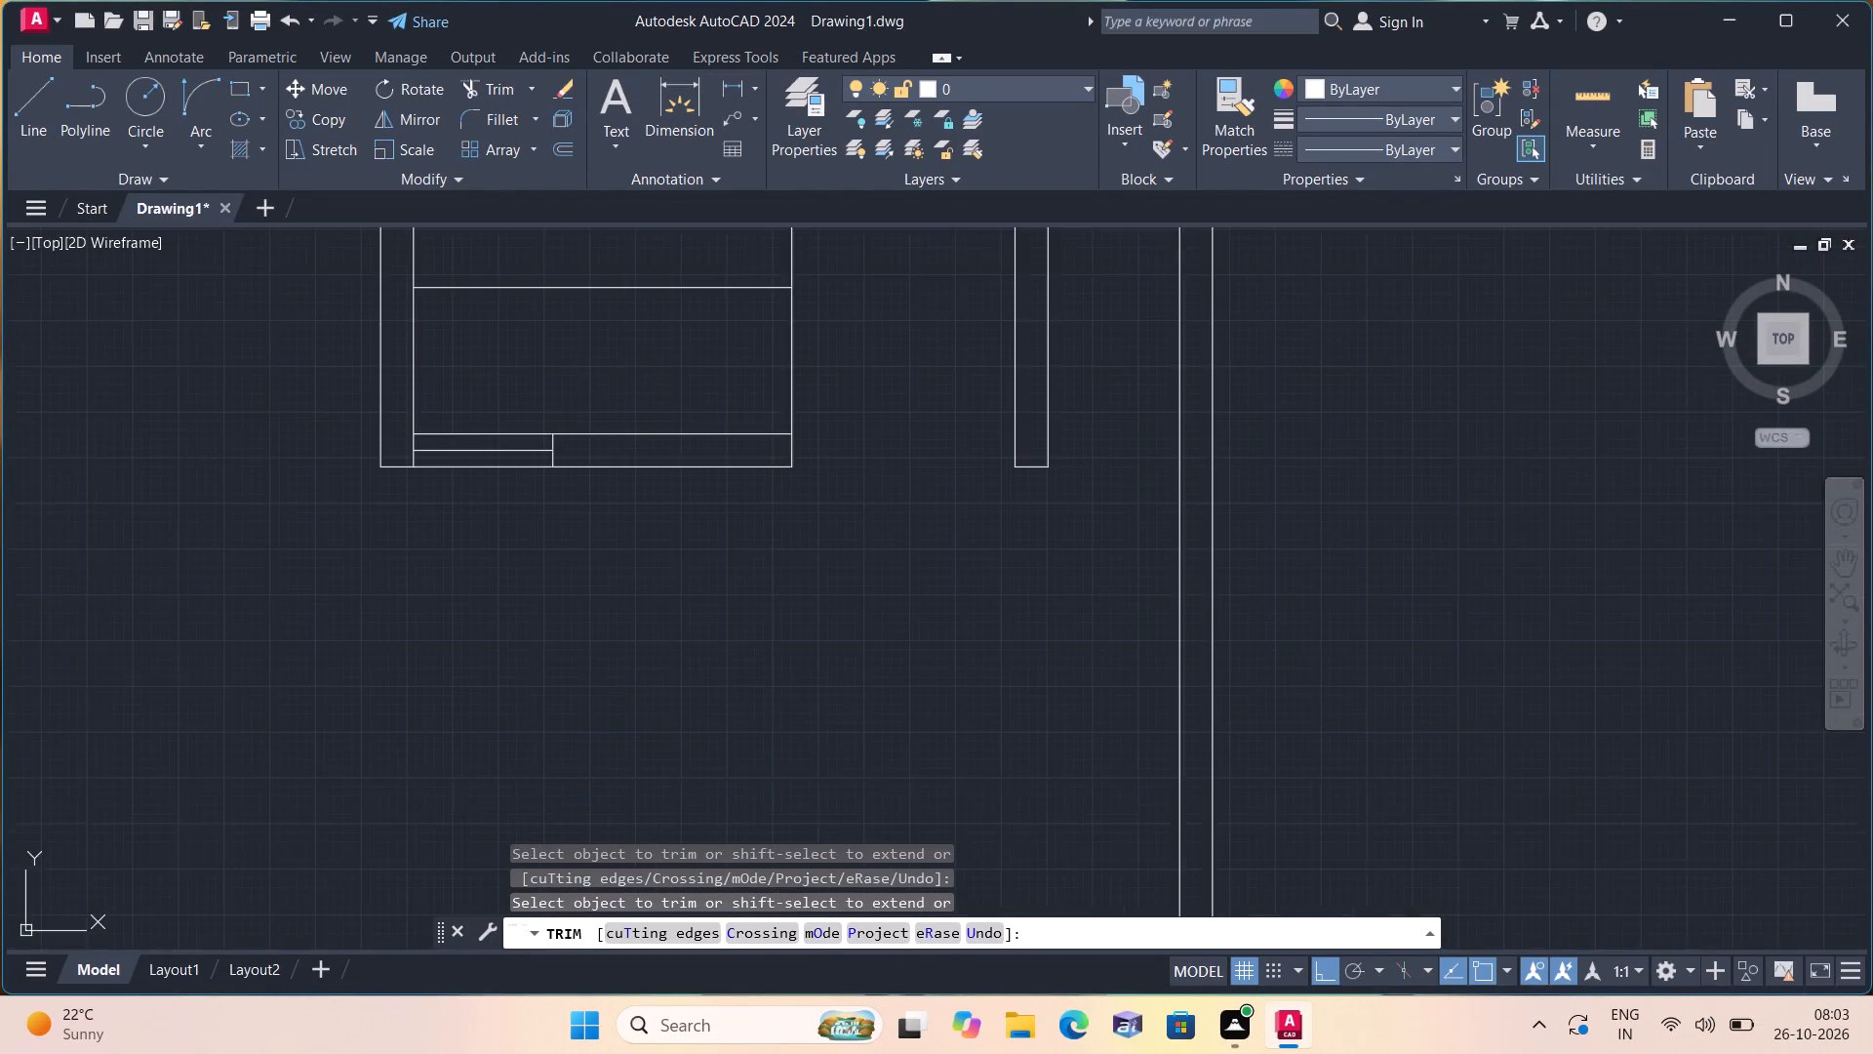
middle_drag(794, 505, 899, 658)
key(space)
scroll(976, 489, down, 1)
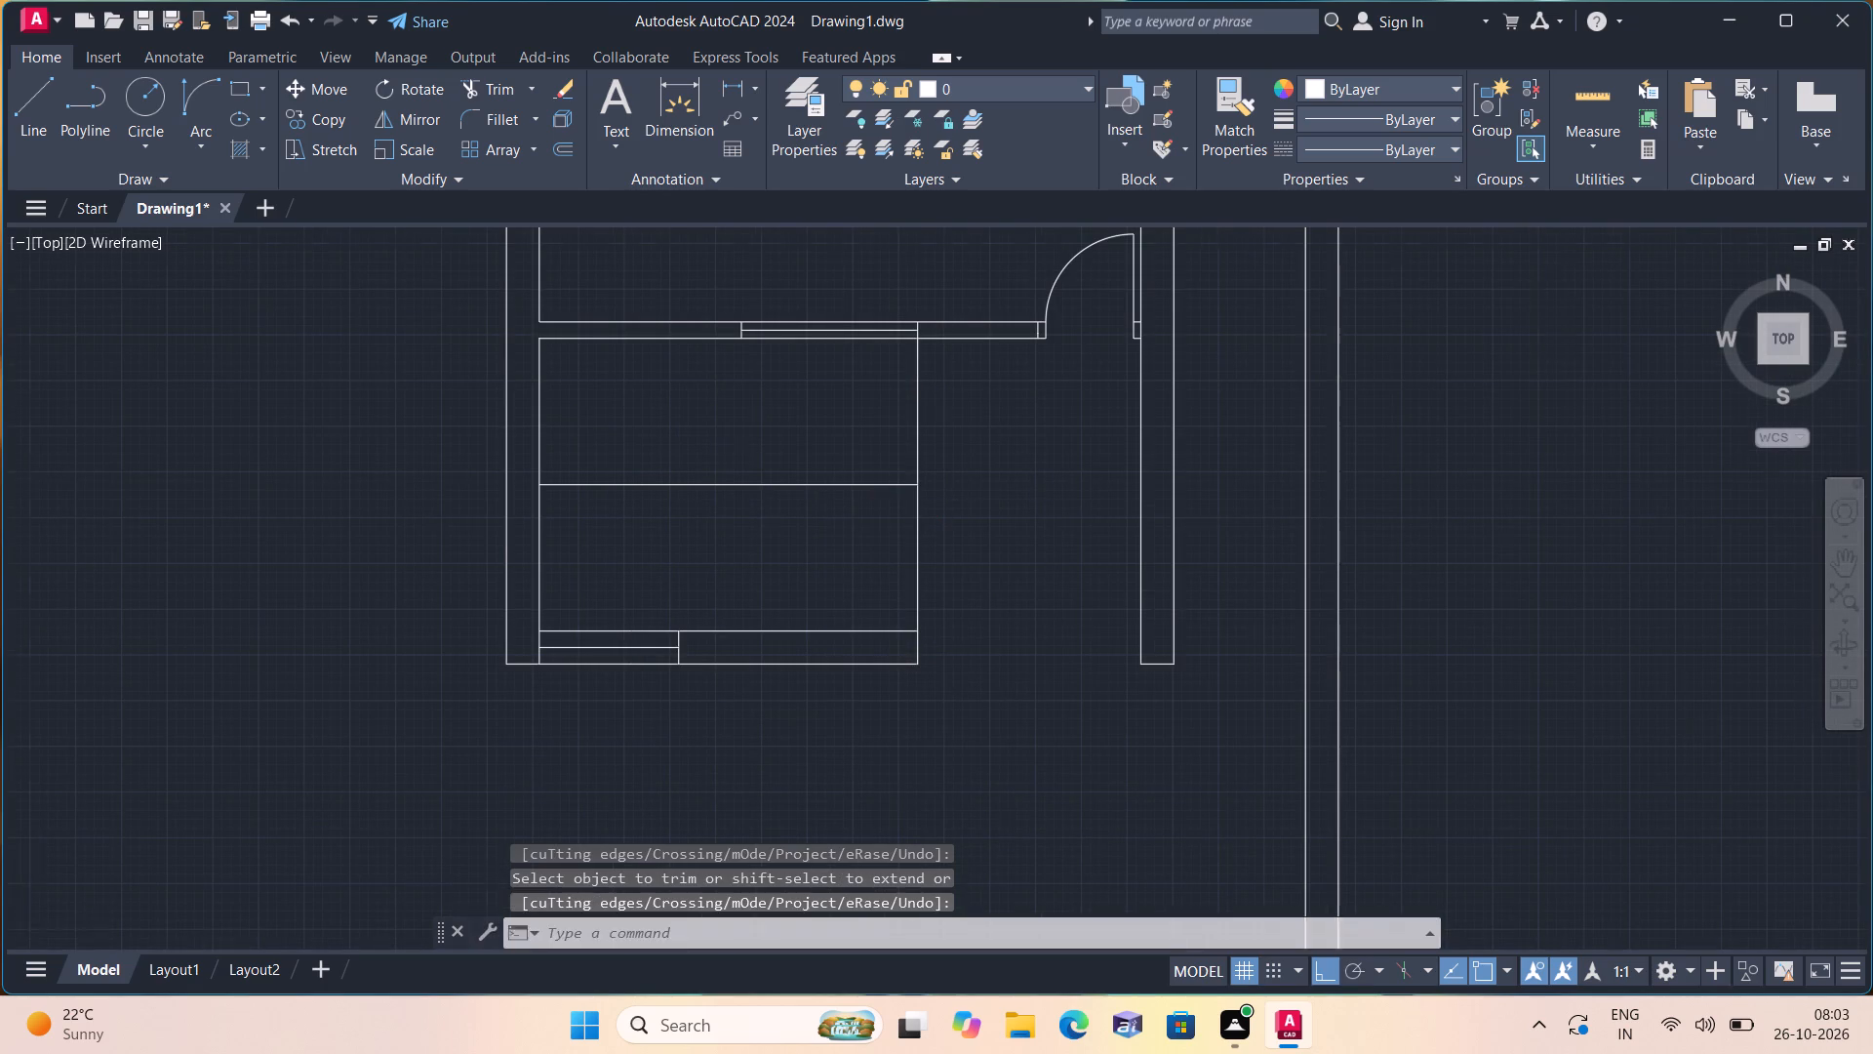
Offset the vertical line leftward repeatedly at 10" spacing to make six stair tread lines.
key(o)
text(fff)
key(space)
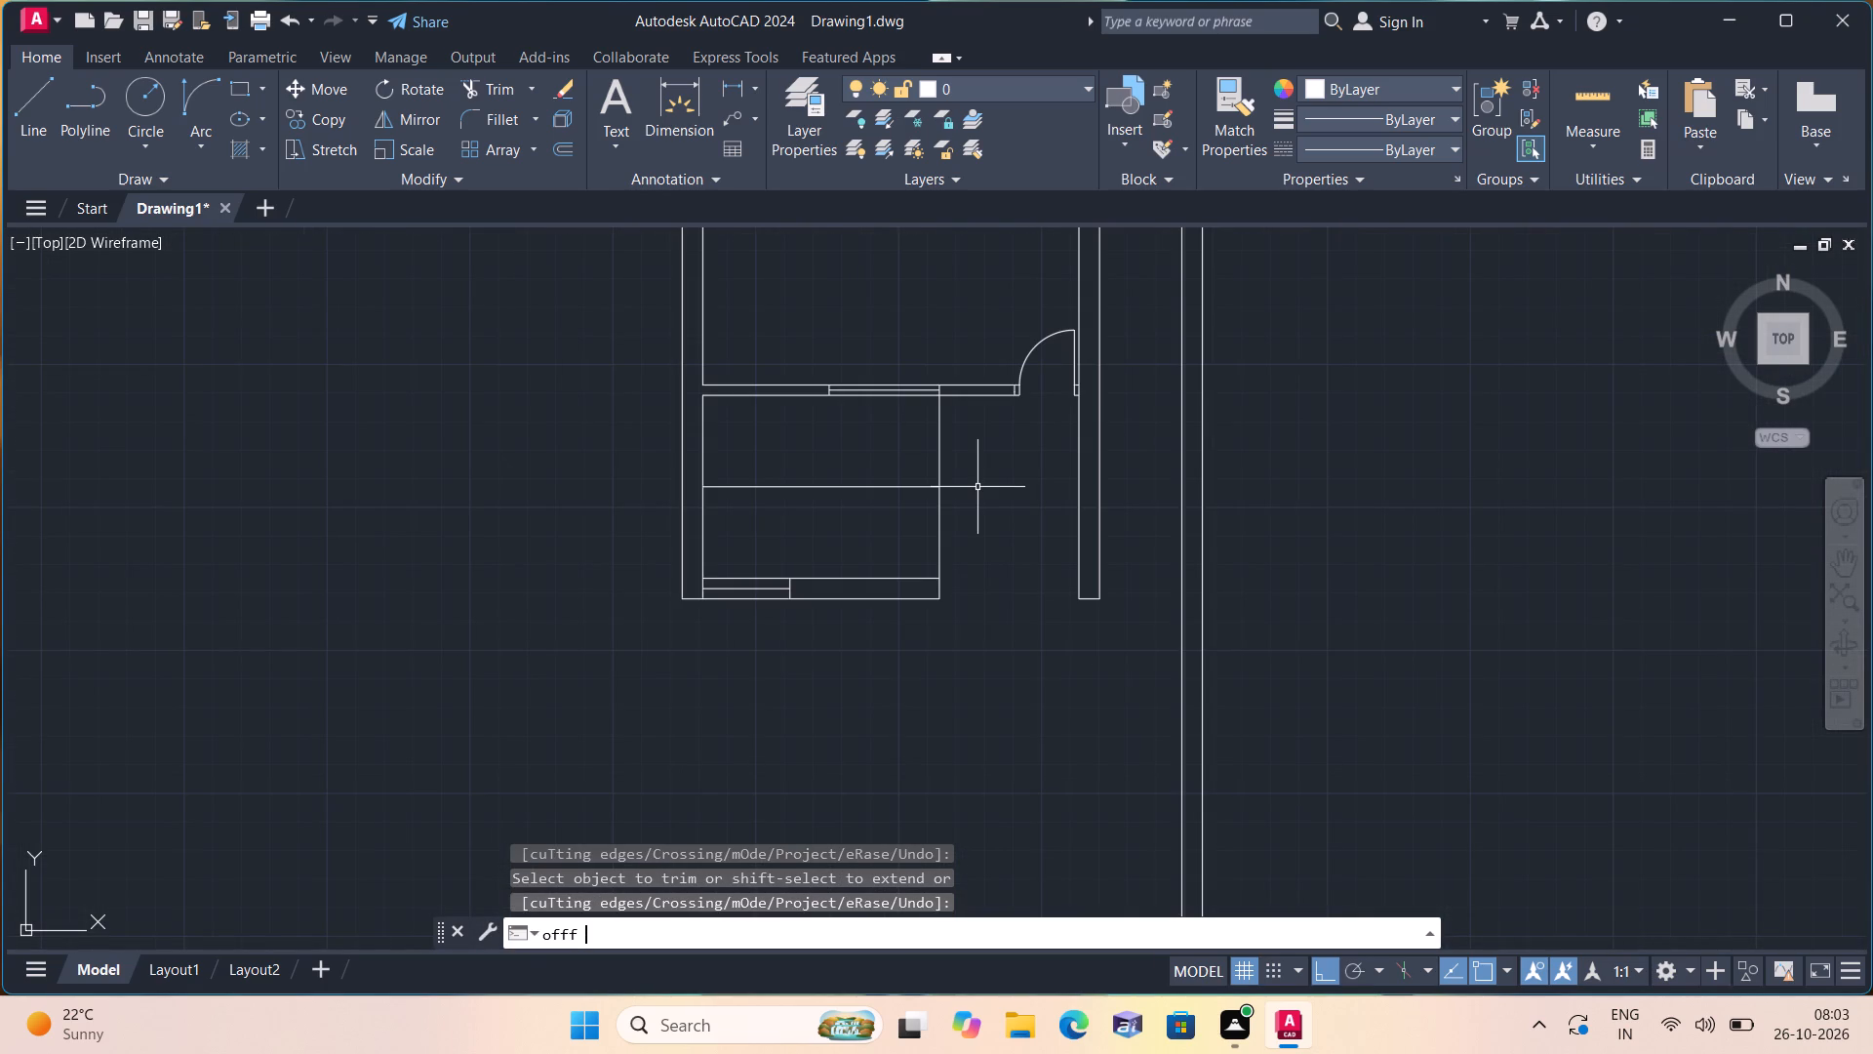
text(off)
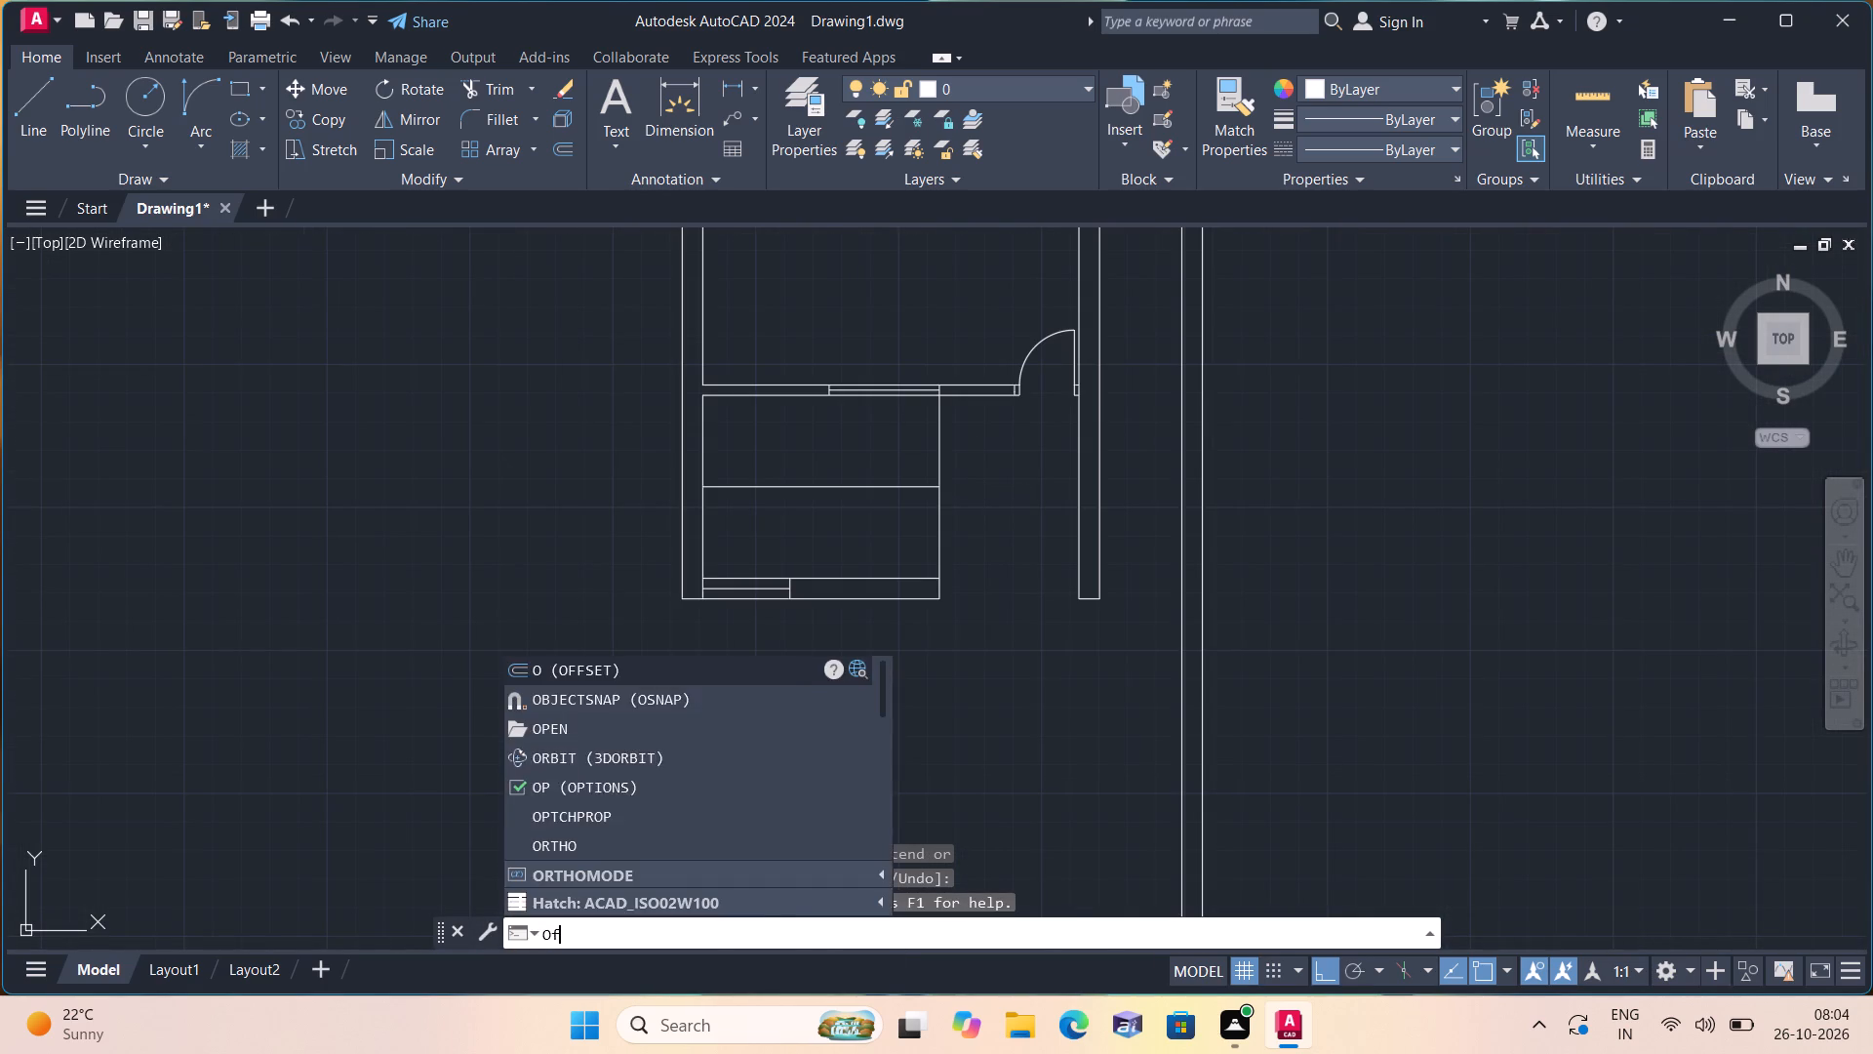
key(space)
text(10"')
key(BackSpace)
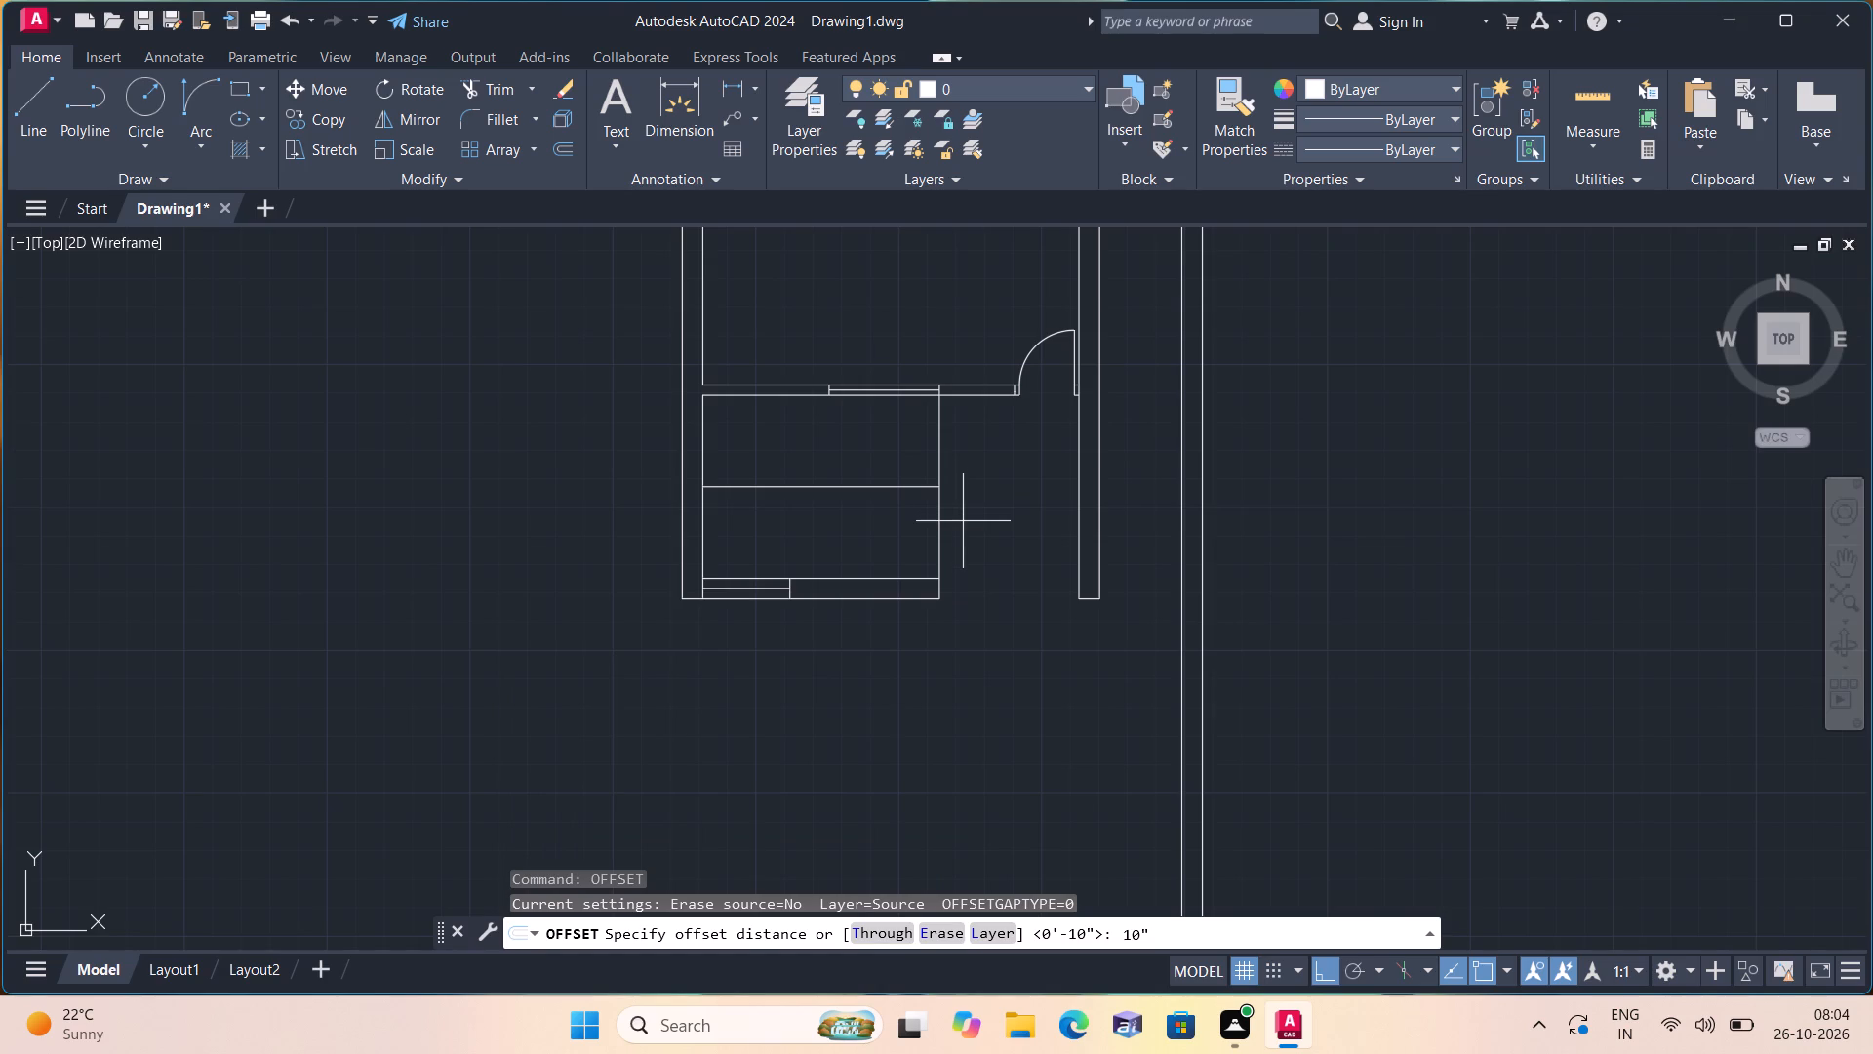
key(space)
scroll(917, 603, up, 1)
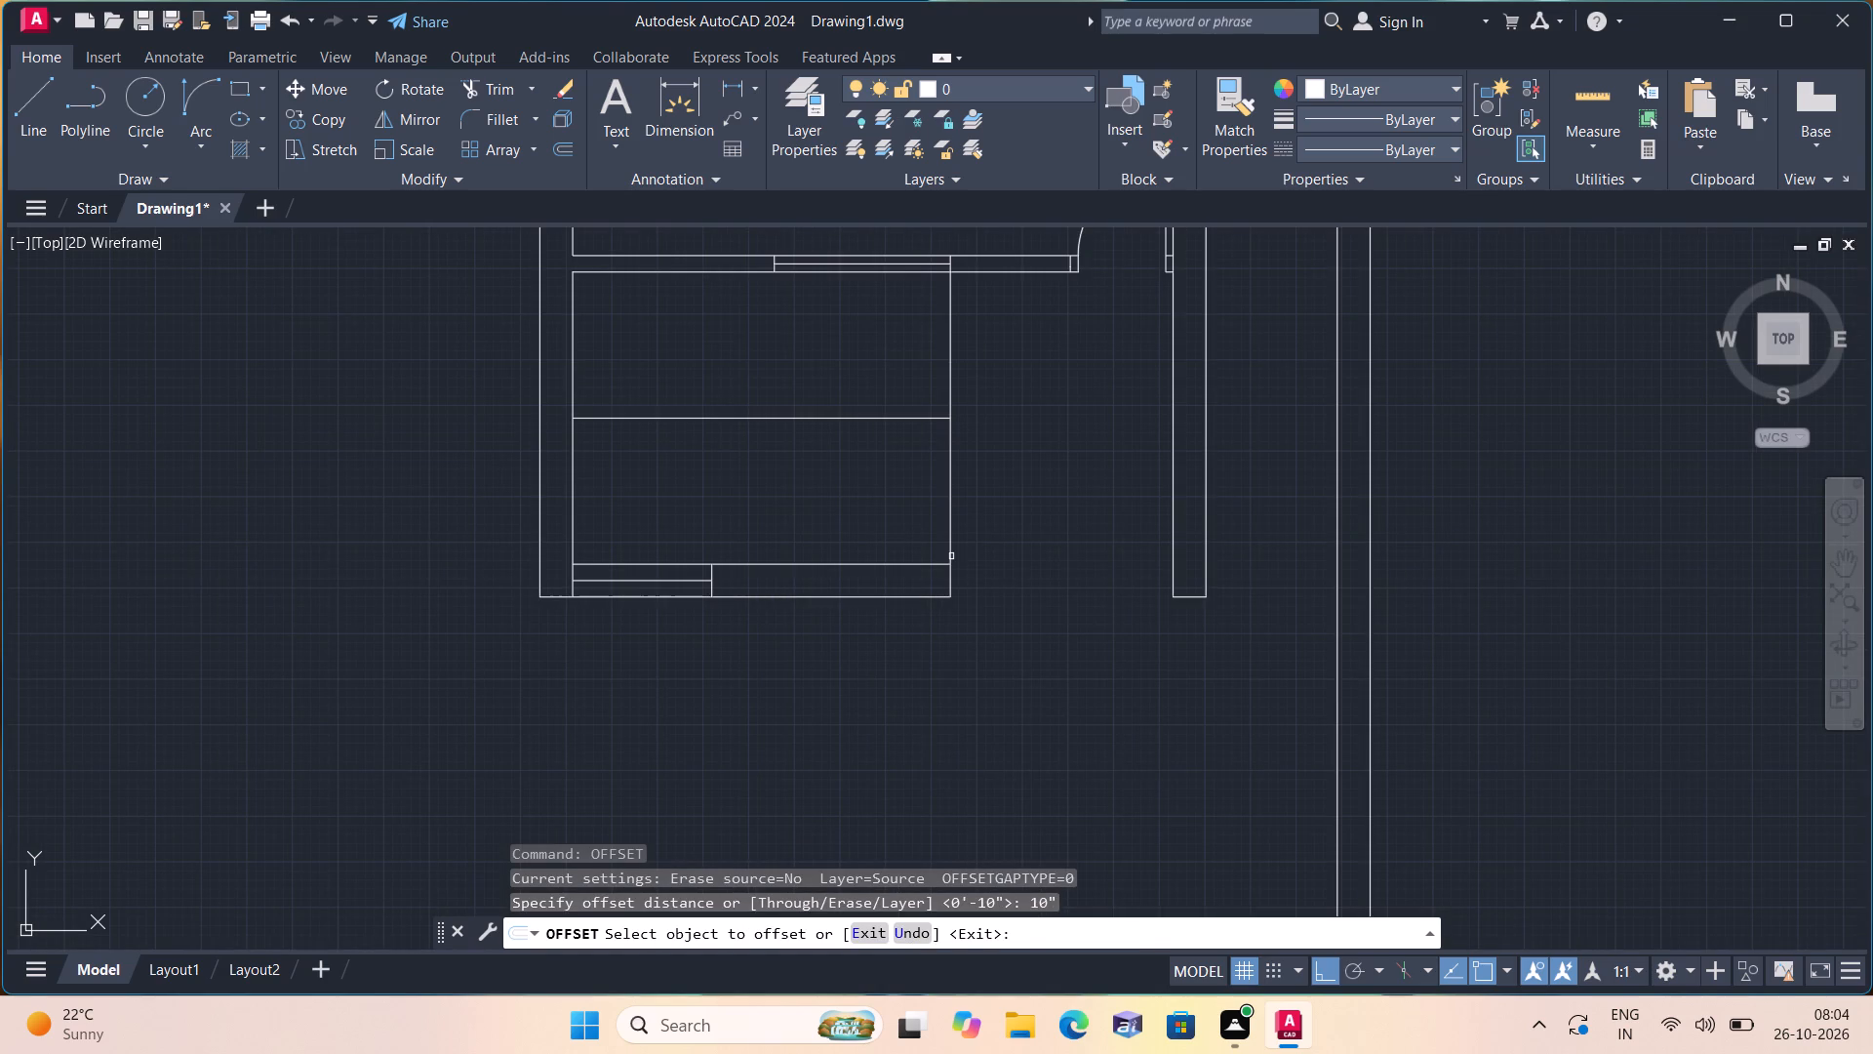
click(951, 555)
click(910, 521)
click(911, 522)
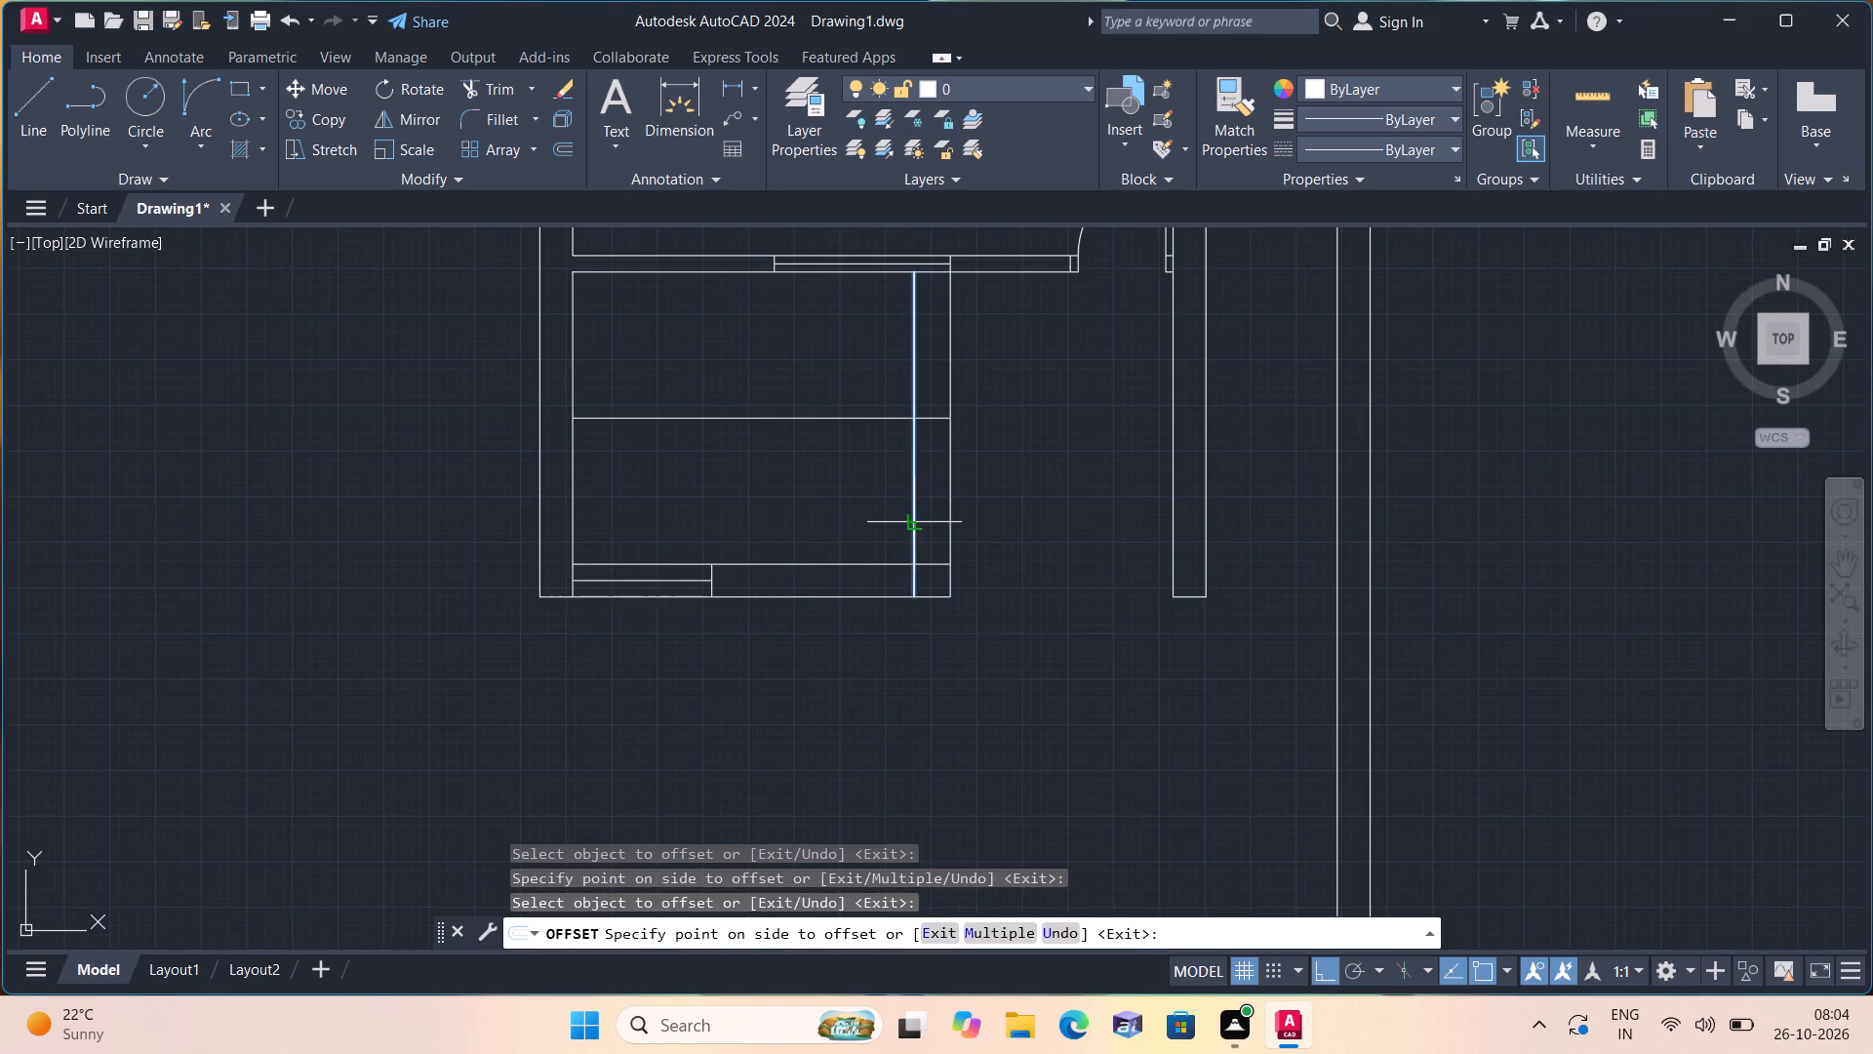
click(876, 515)
click(874, 512)
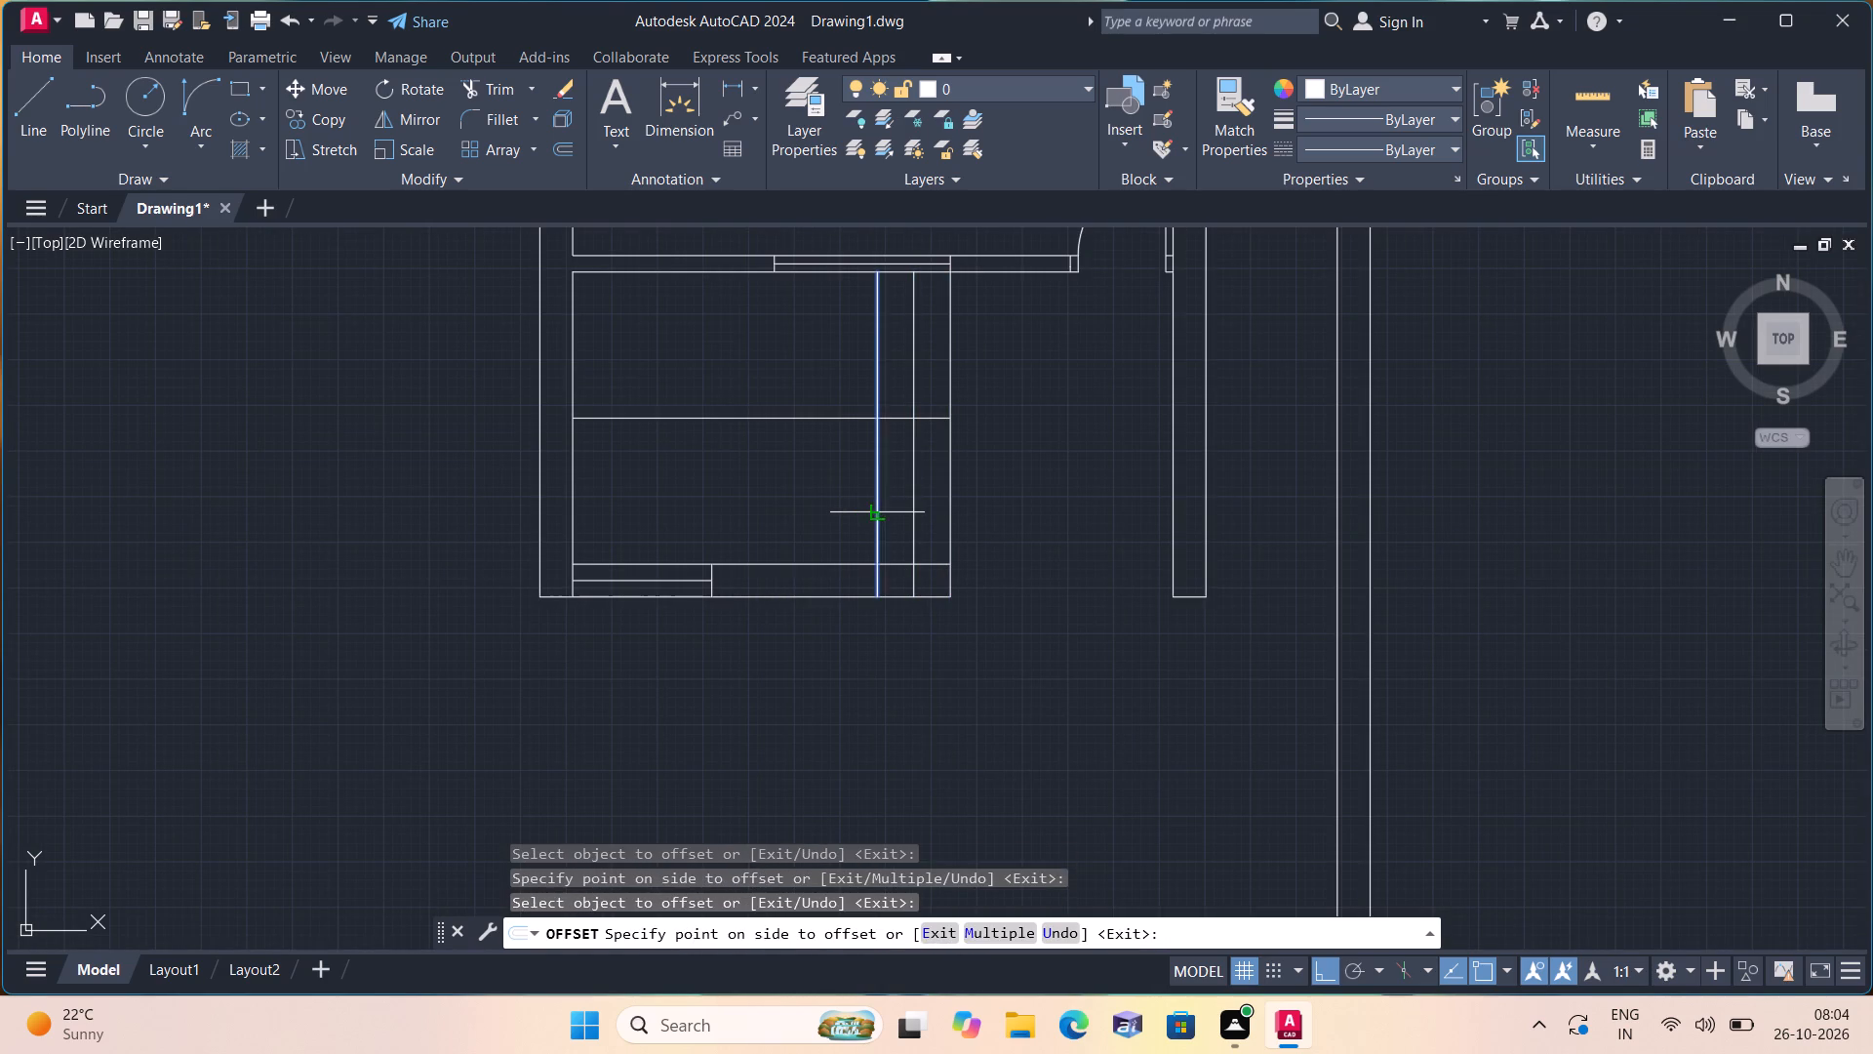
click(849, 496)
click(842, 489)
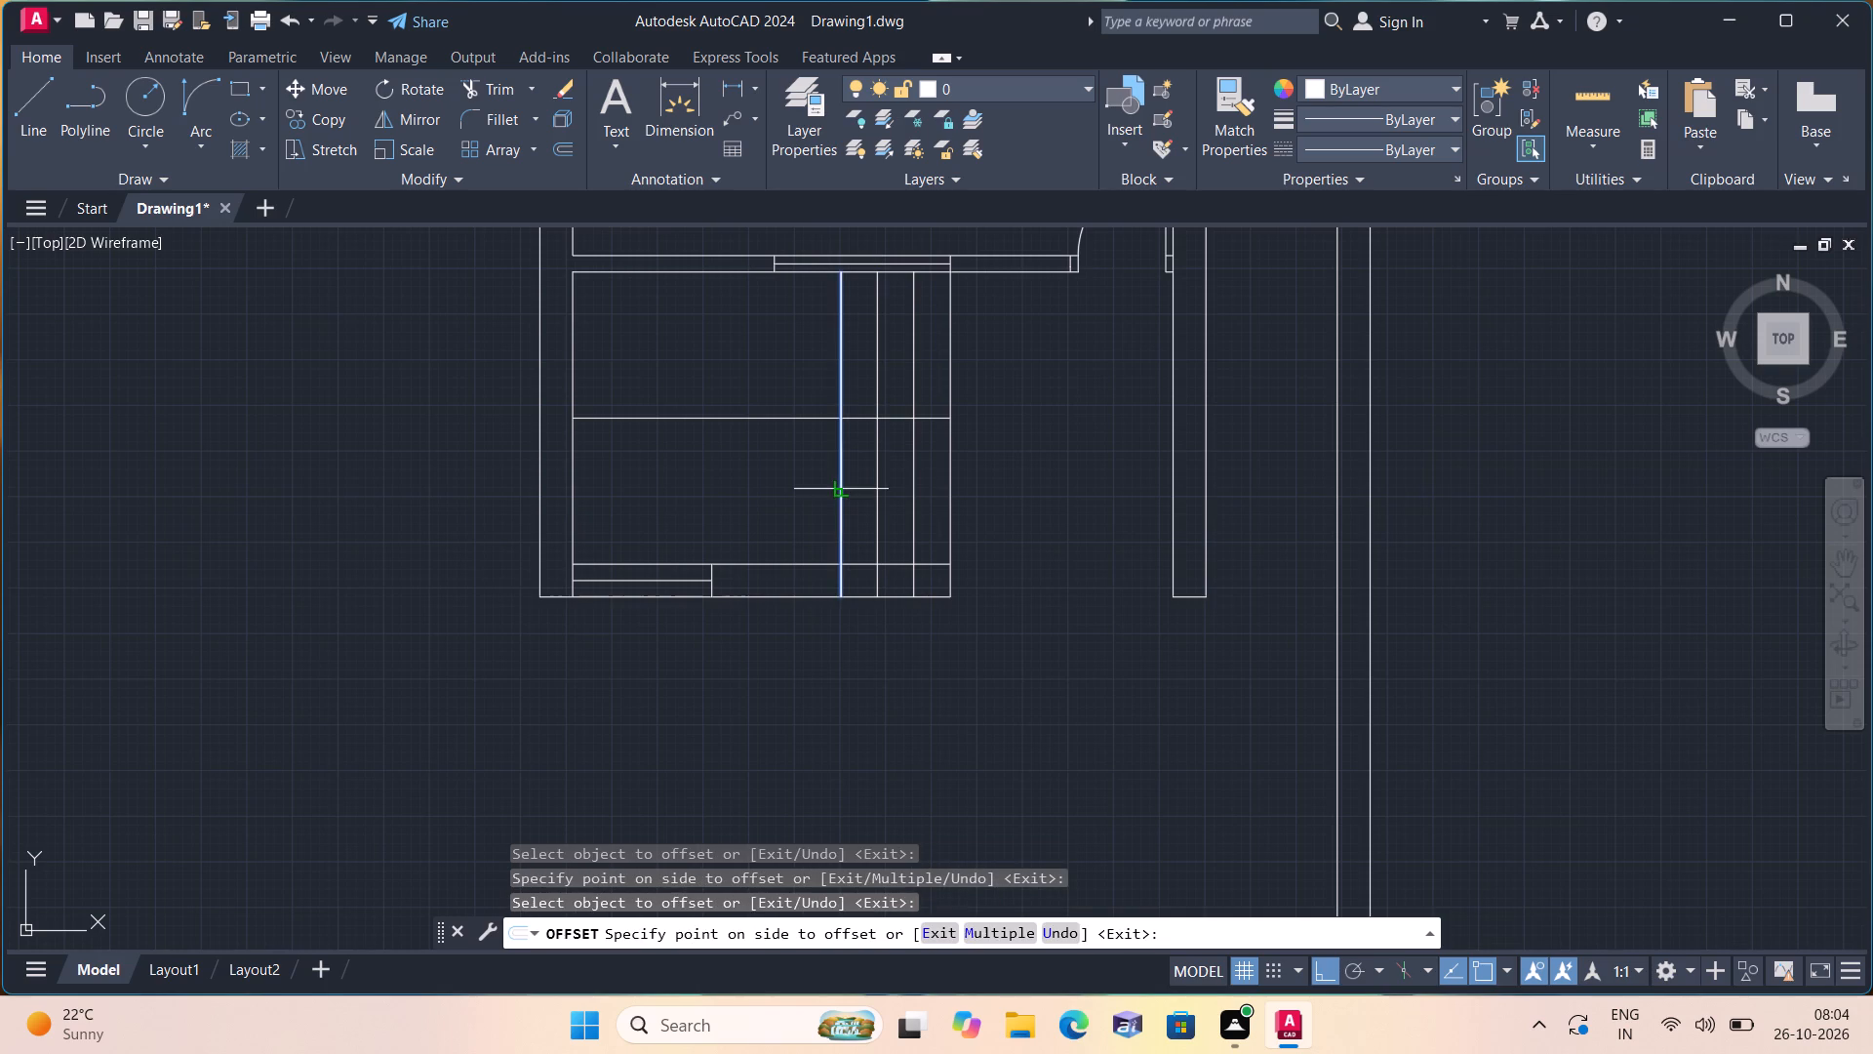
click(811, 478)
click(802, 474)
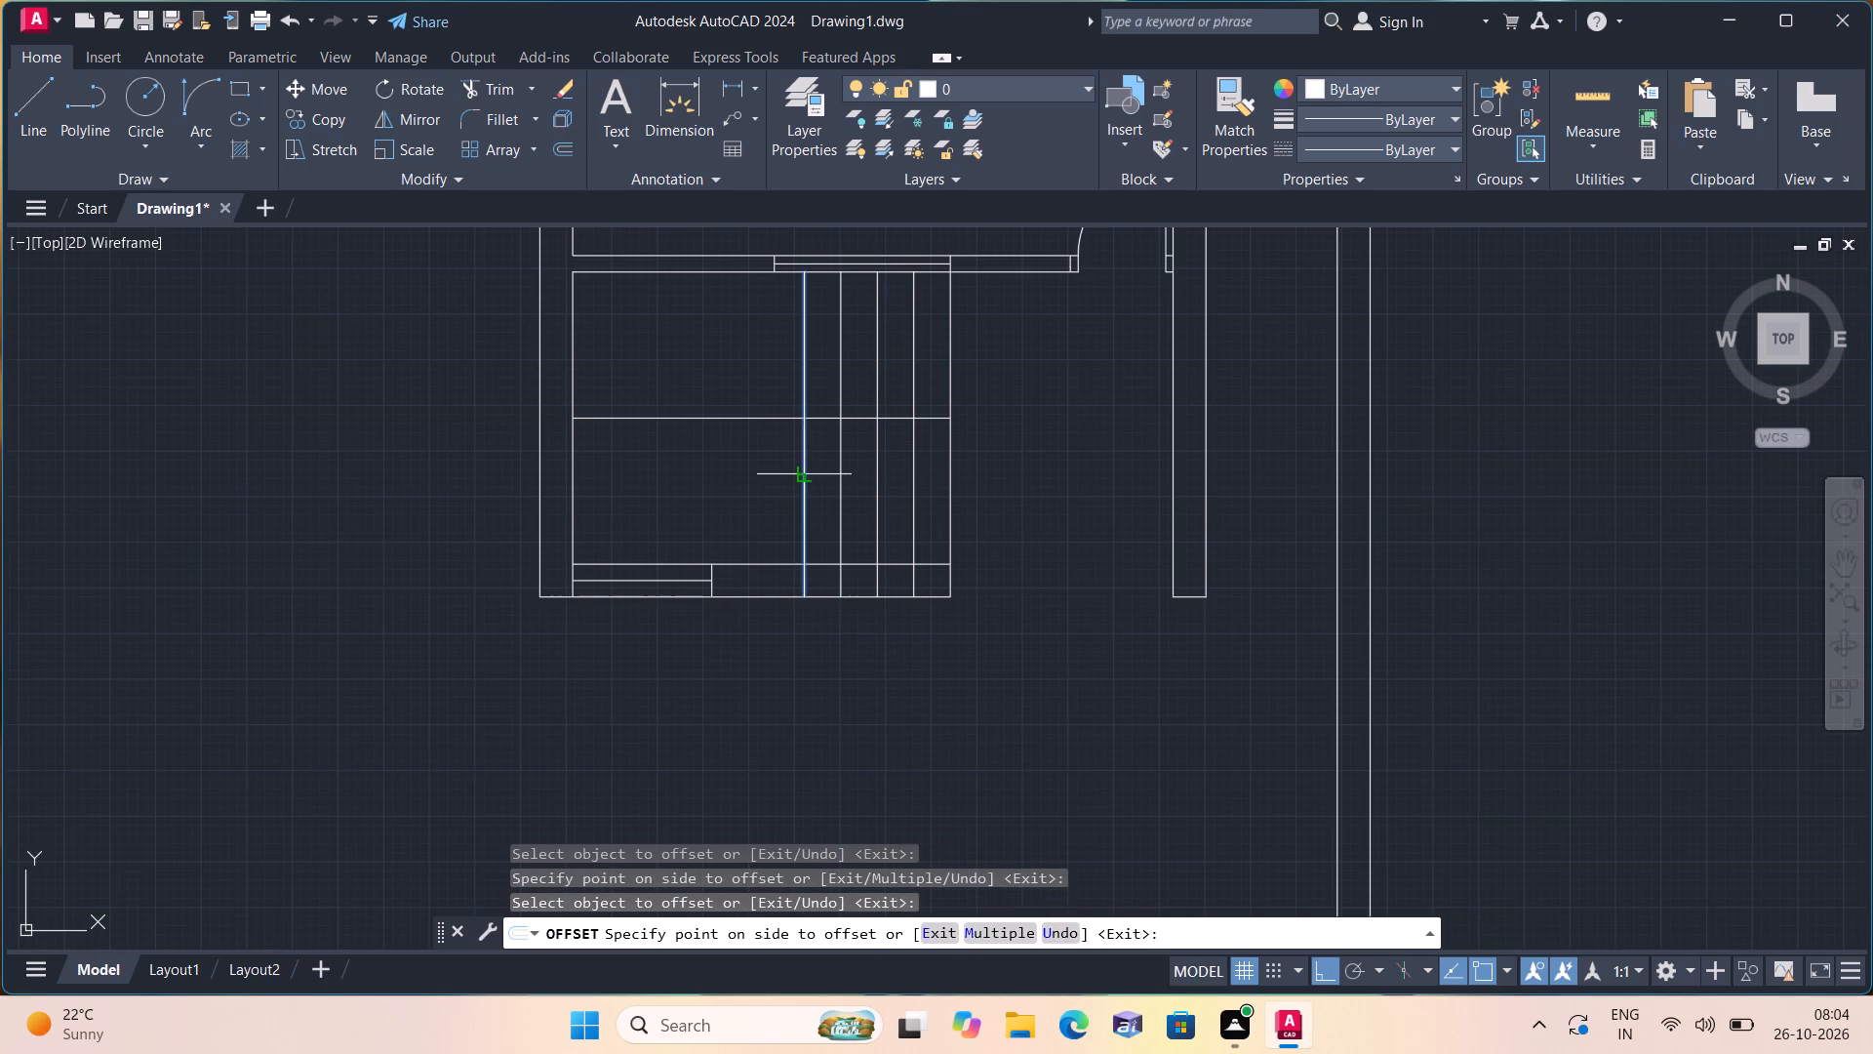
click(777, 469)
click(764, 463)
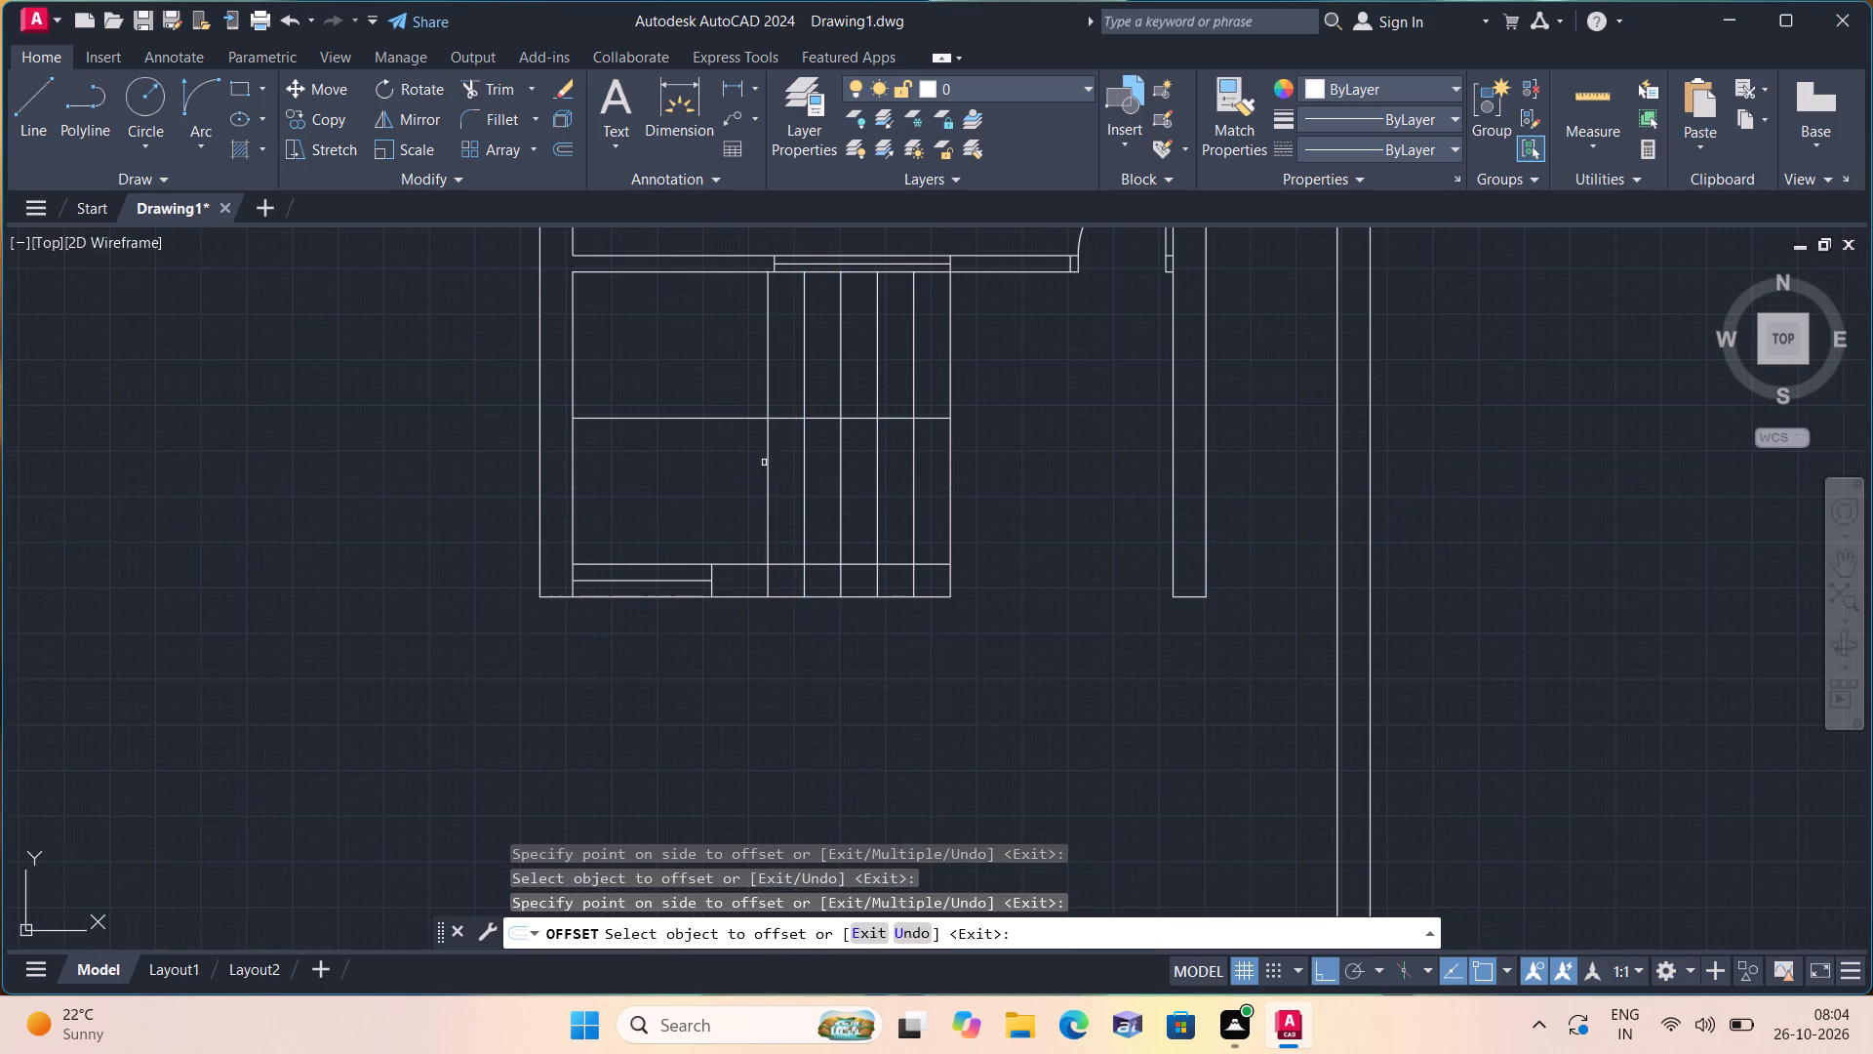
click(769, 469)
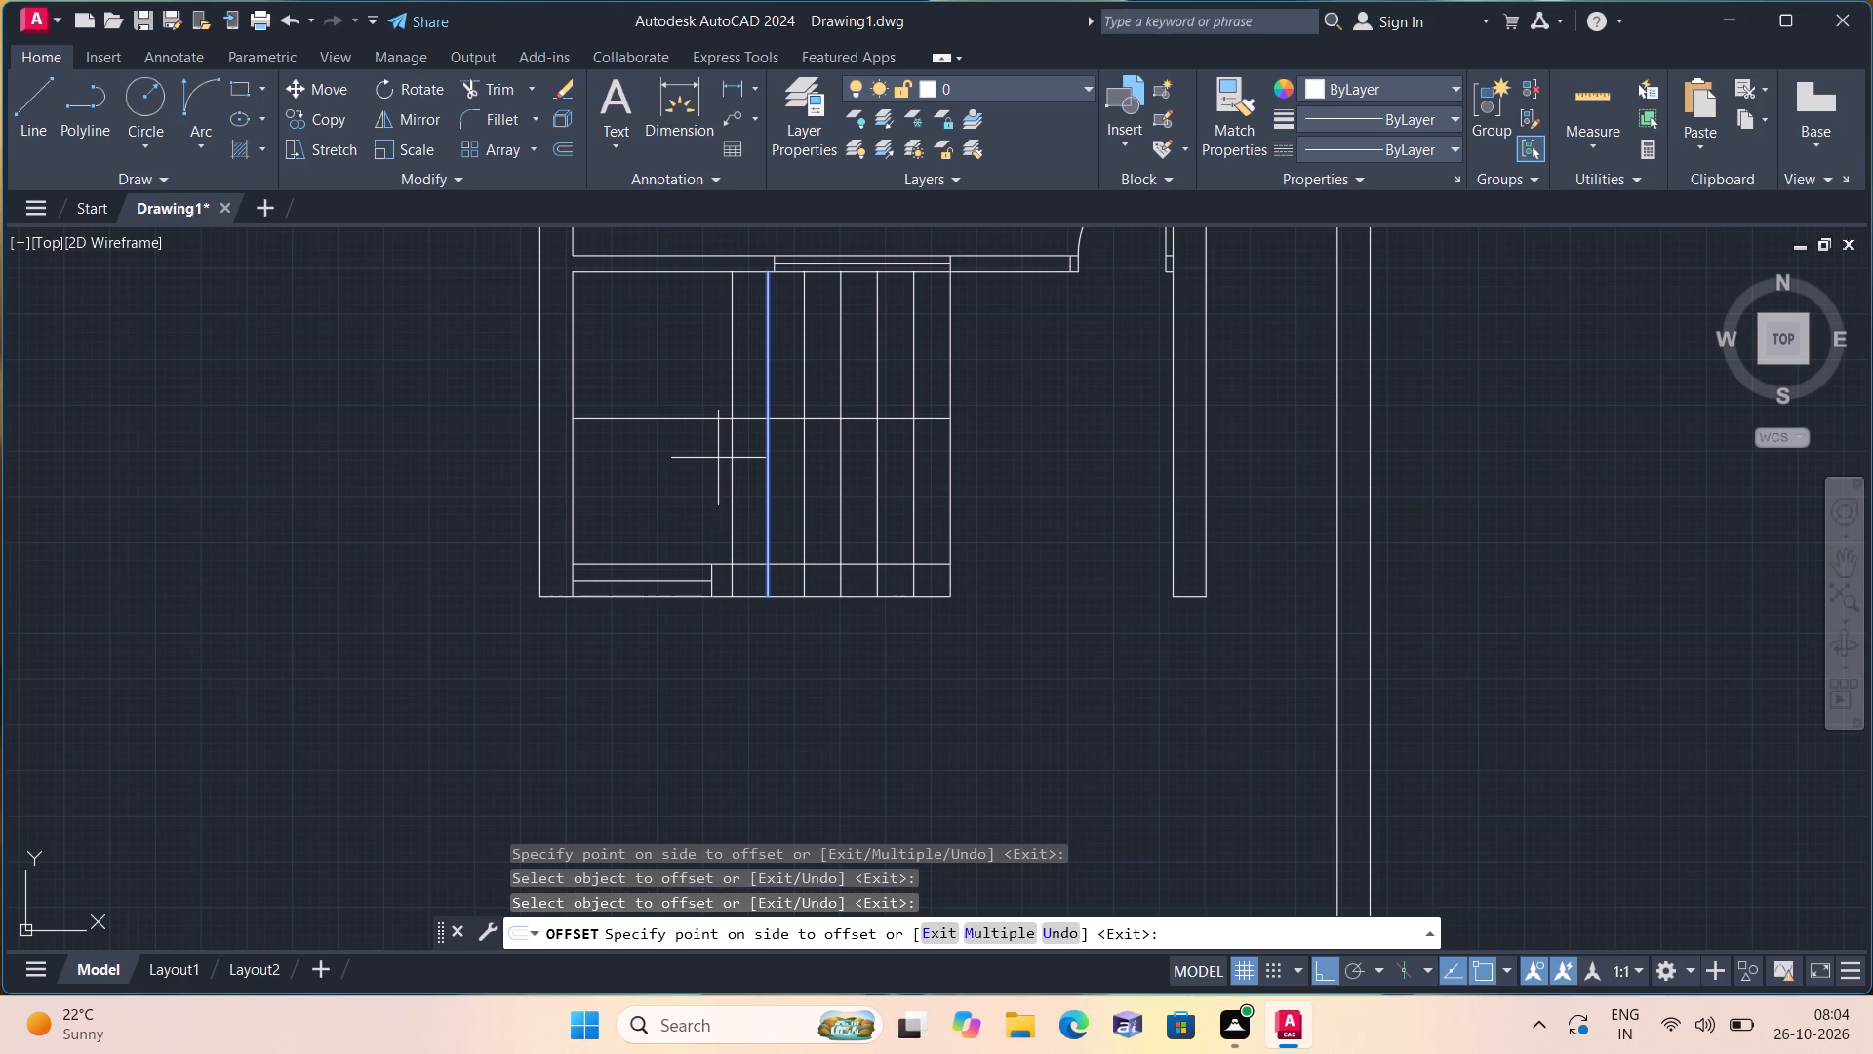
click(713, 461)
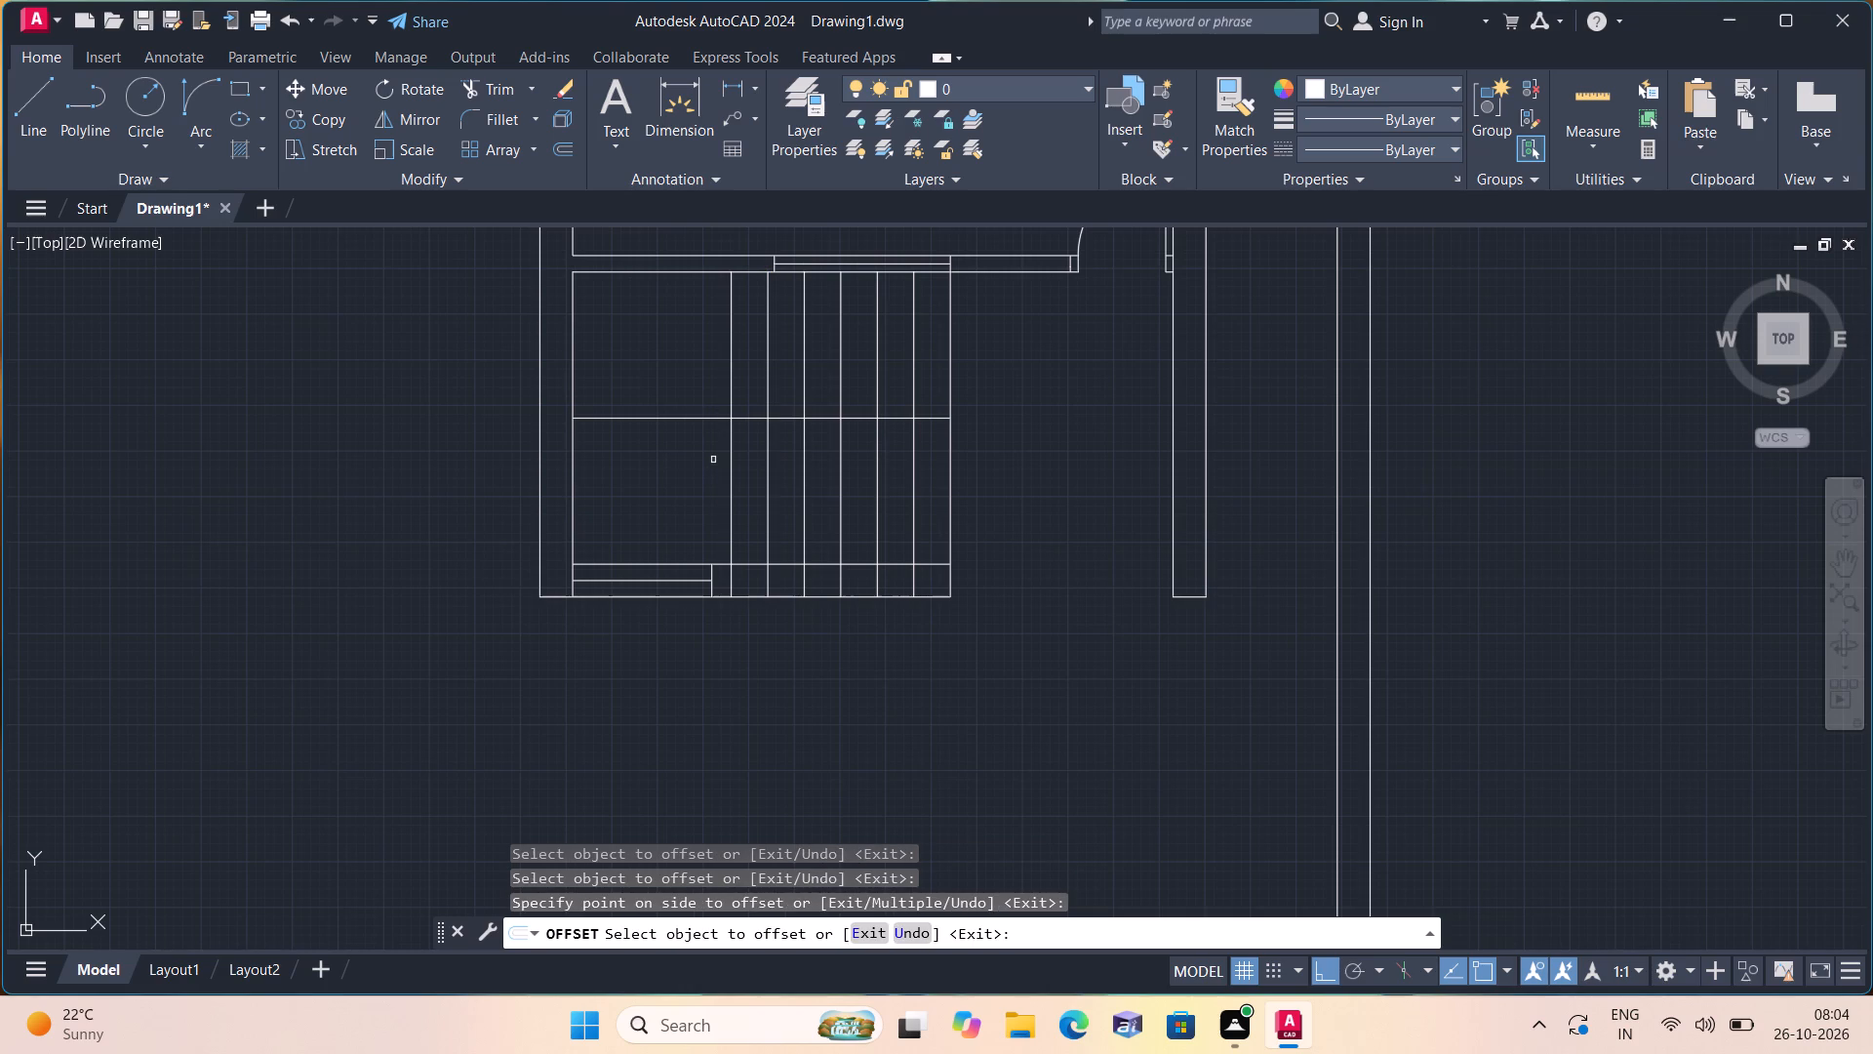
key(Escape)
Trim the bottom wall window's end line and the five rightmost tread lines where they cross the wall thickness.
text(tr)
text(im)
key(space)
scroll(736, 570, up, 2)
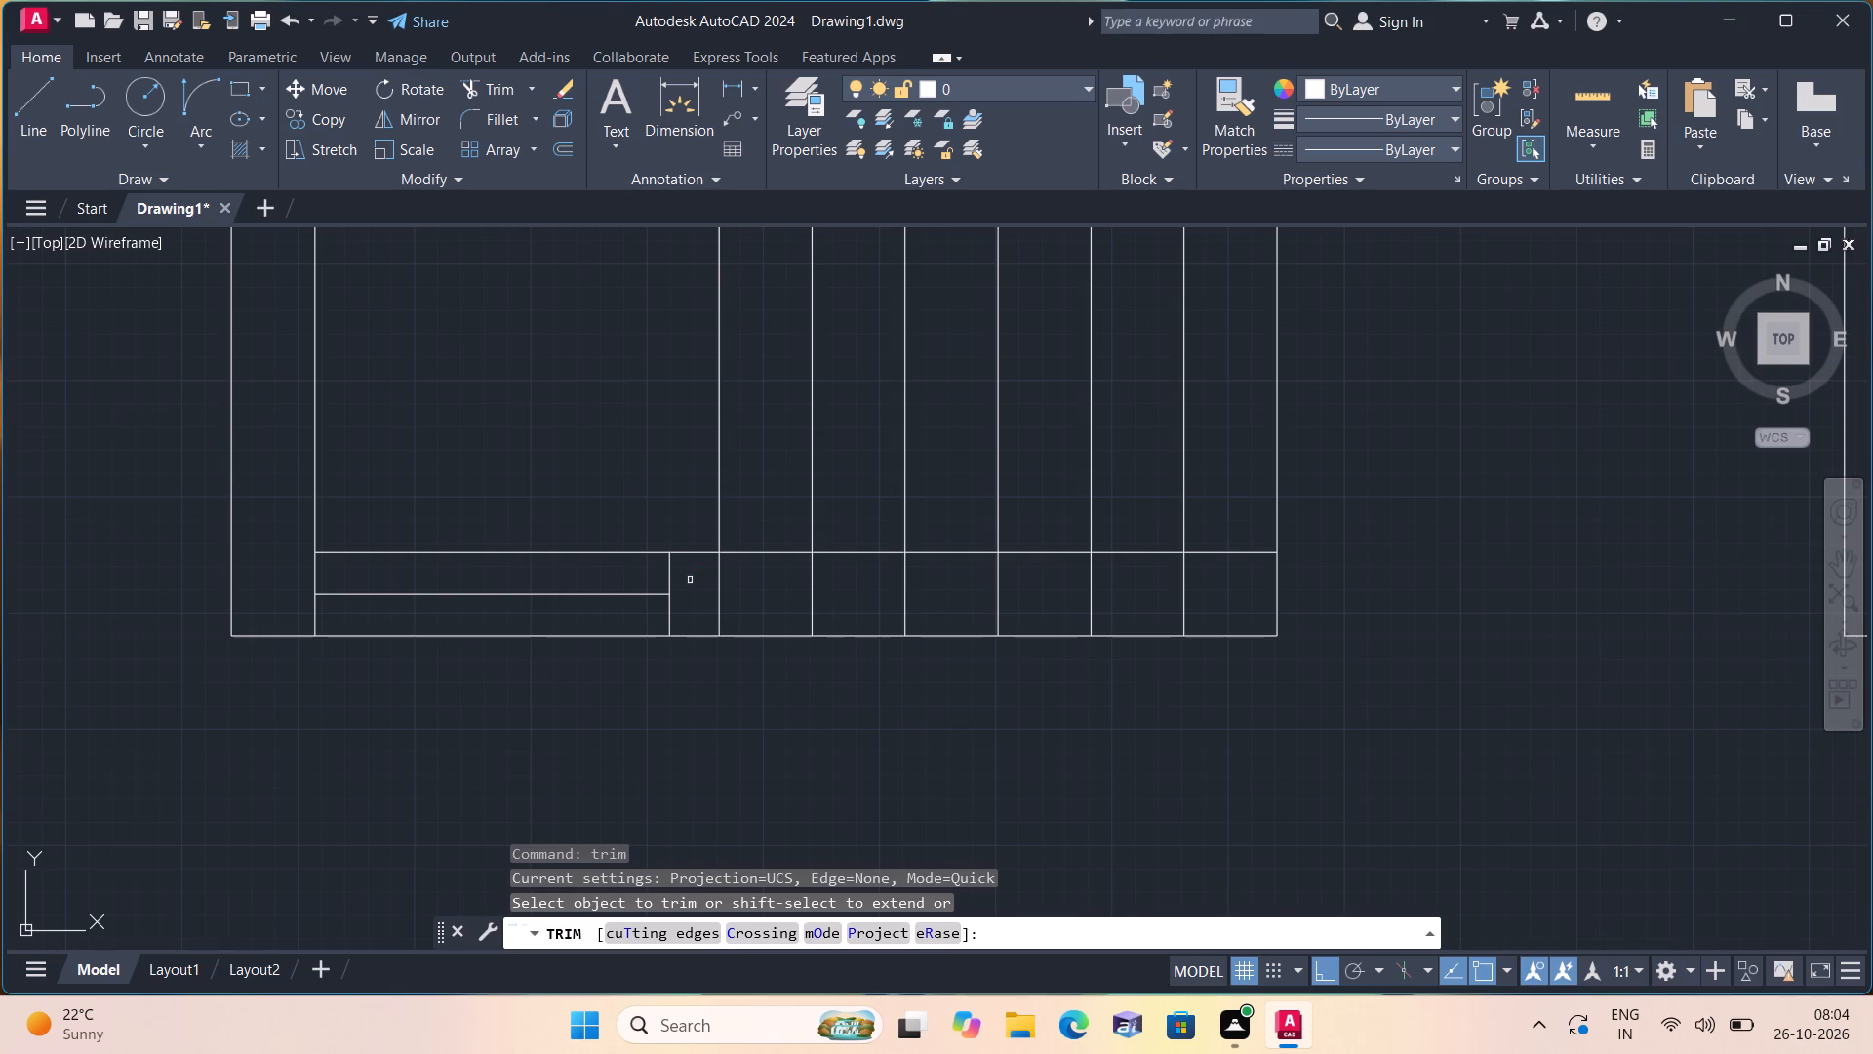
drag(656, 576, 698, 615)
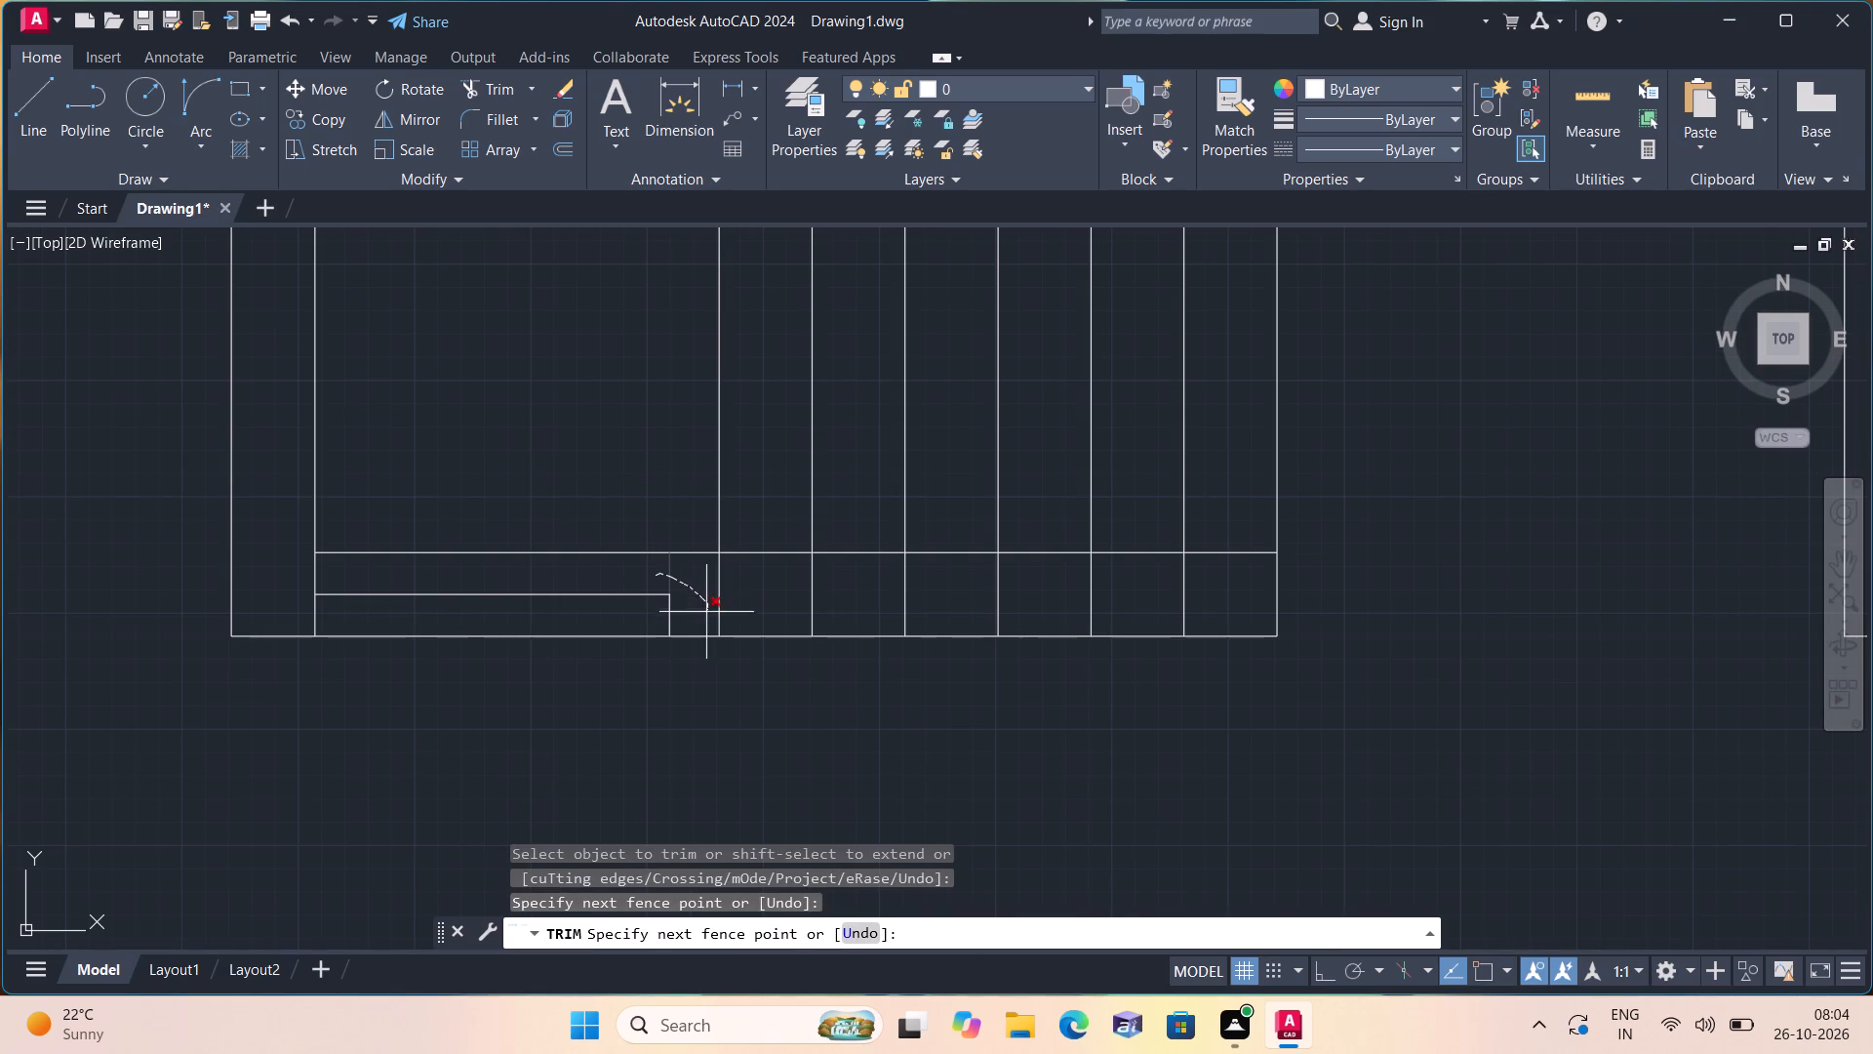
drag(698, 615, 663, 617)
click(666, 617)
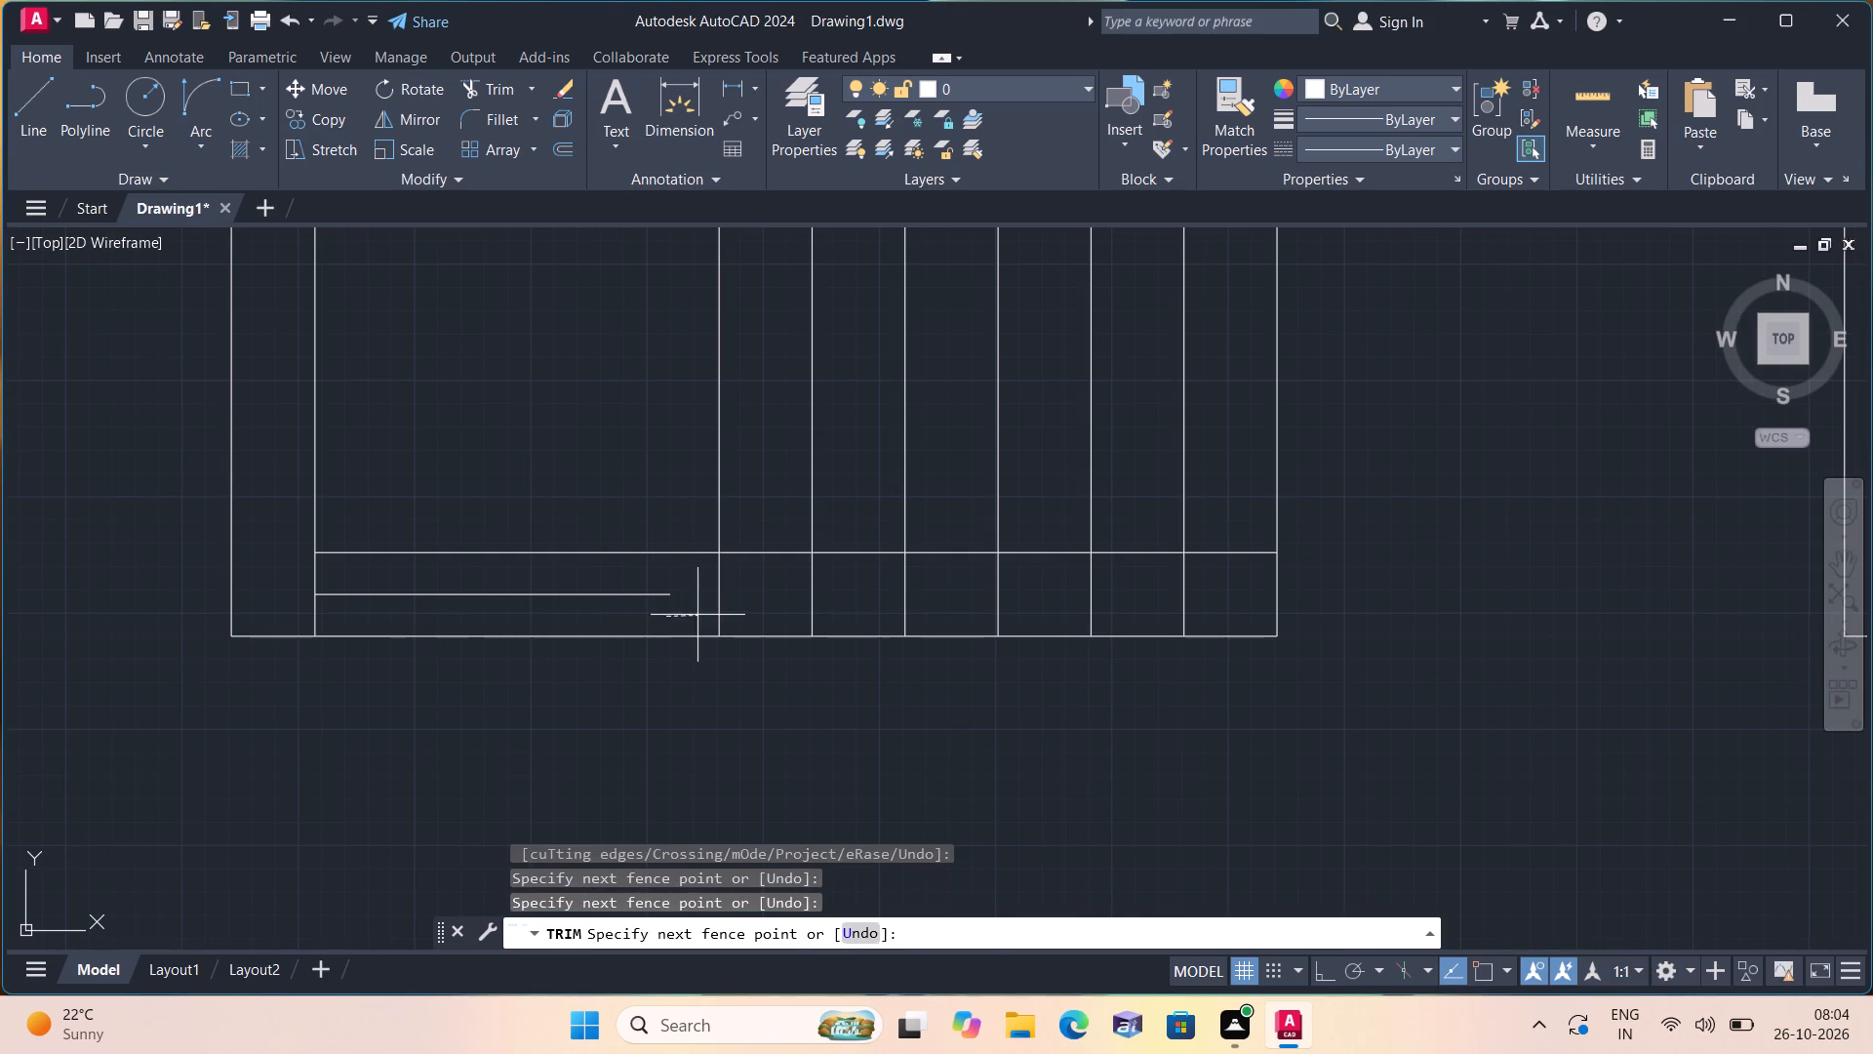
click(697, 614)
drag(770, 578, 1019, 595)
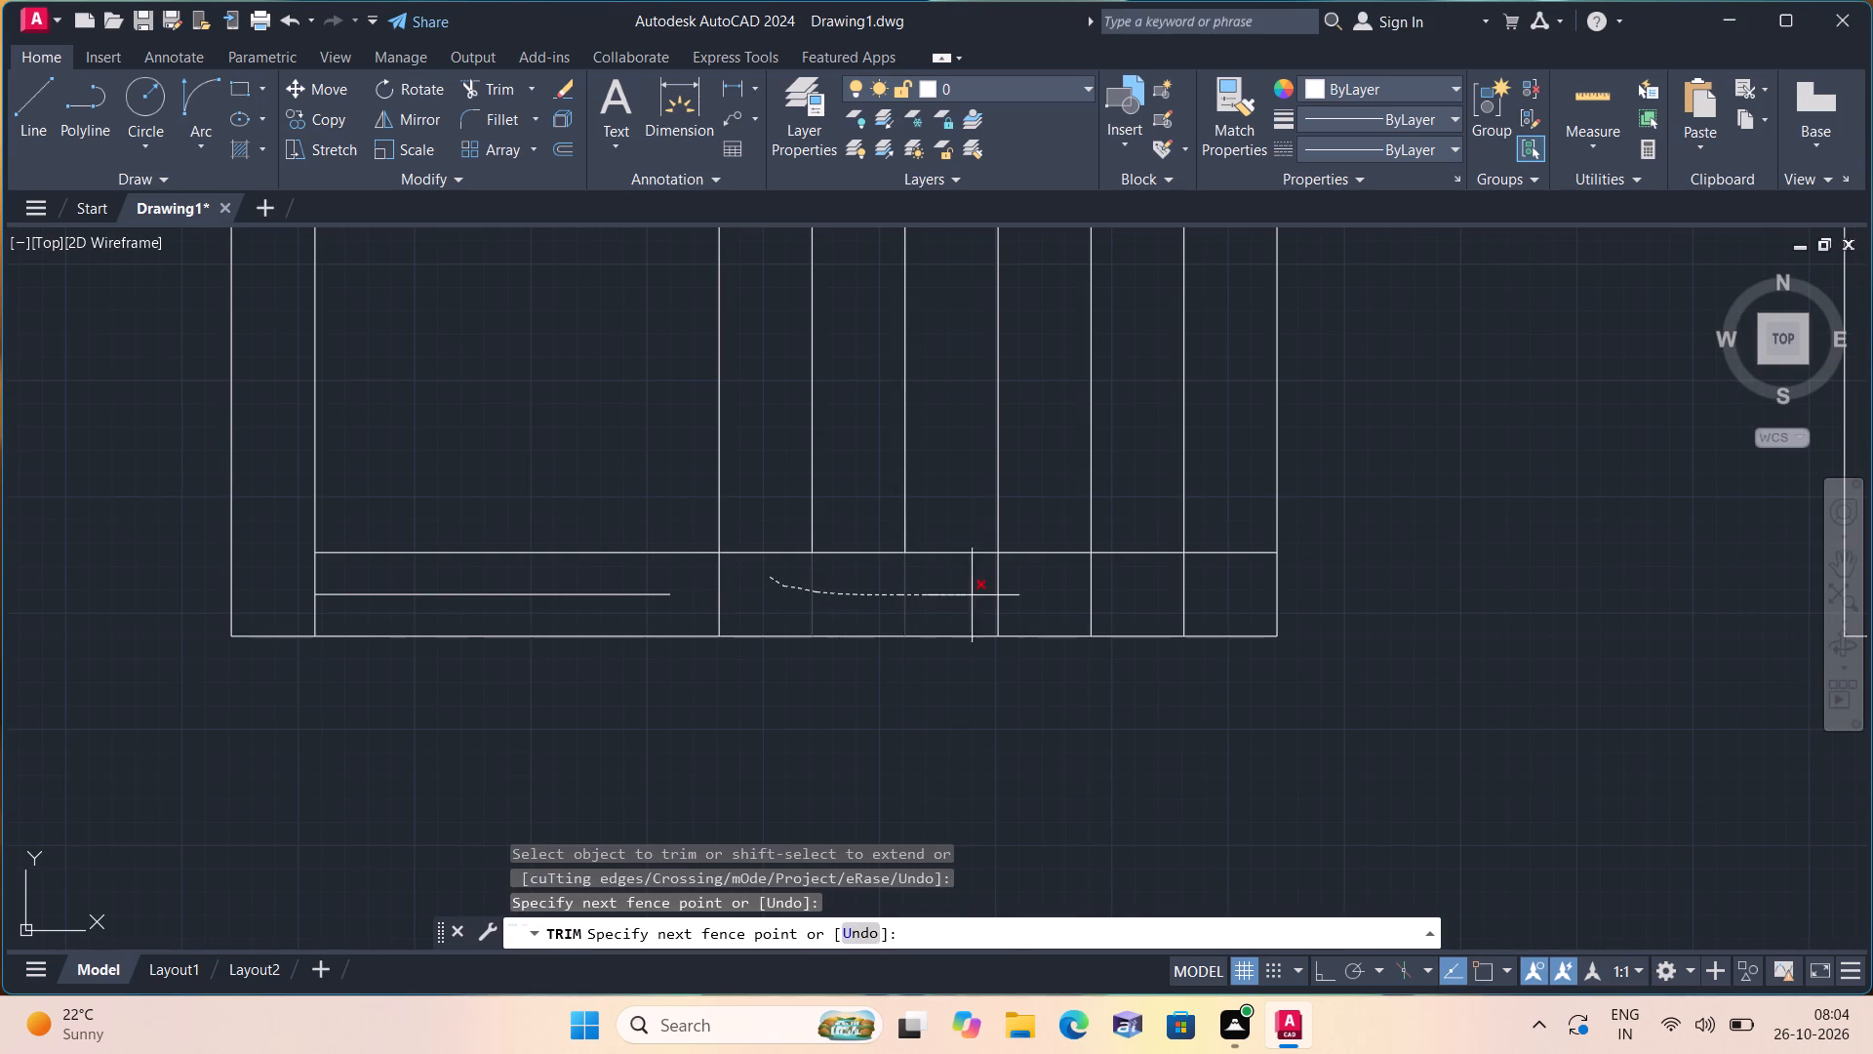
drag(1019, 595, 1204, 584)
Trim all tread lines and the staircase's outer vertical line above the middle horizontal line.
scroll(1204, 583, down, 2)
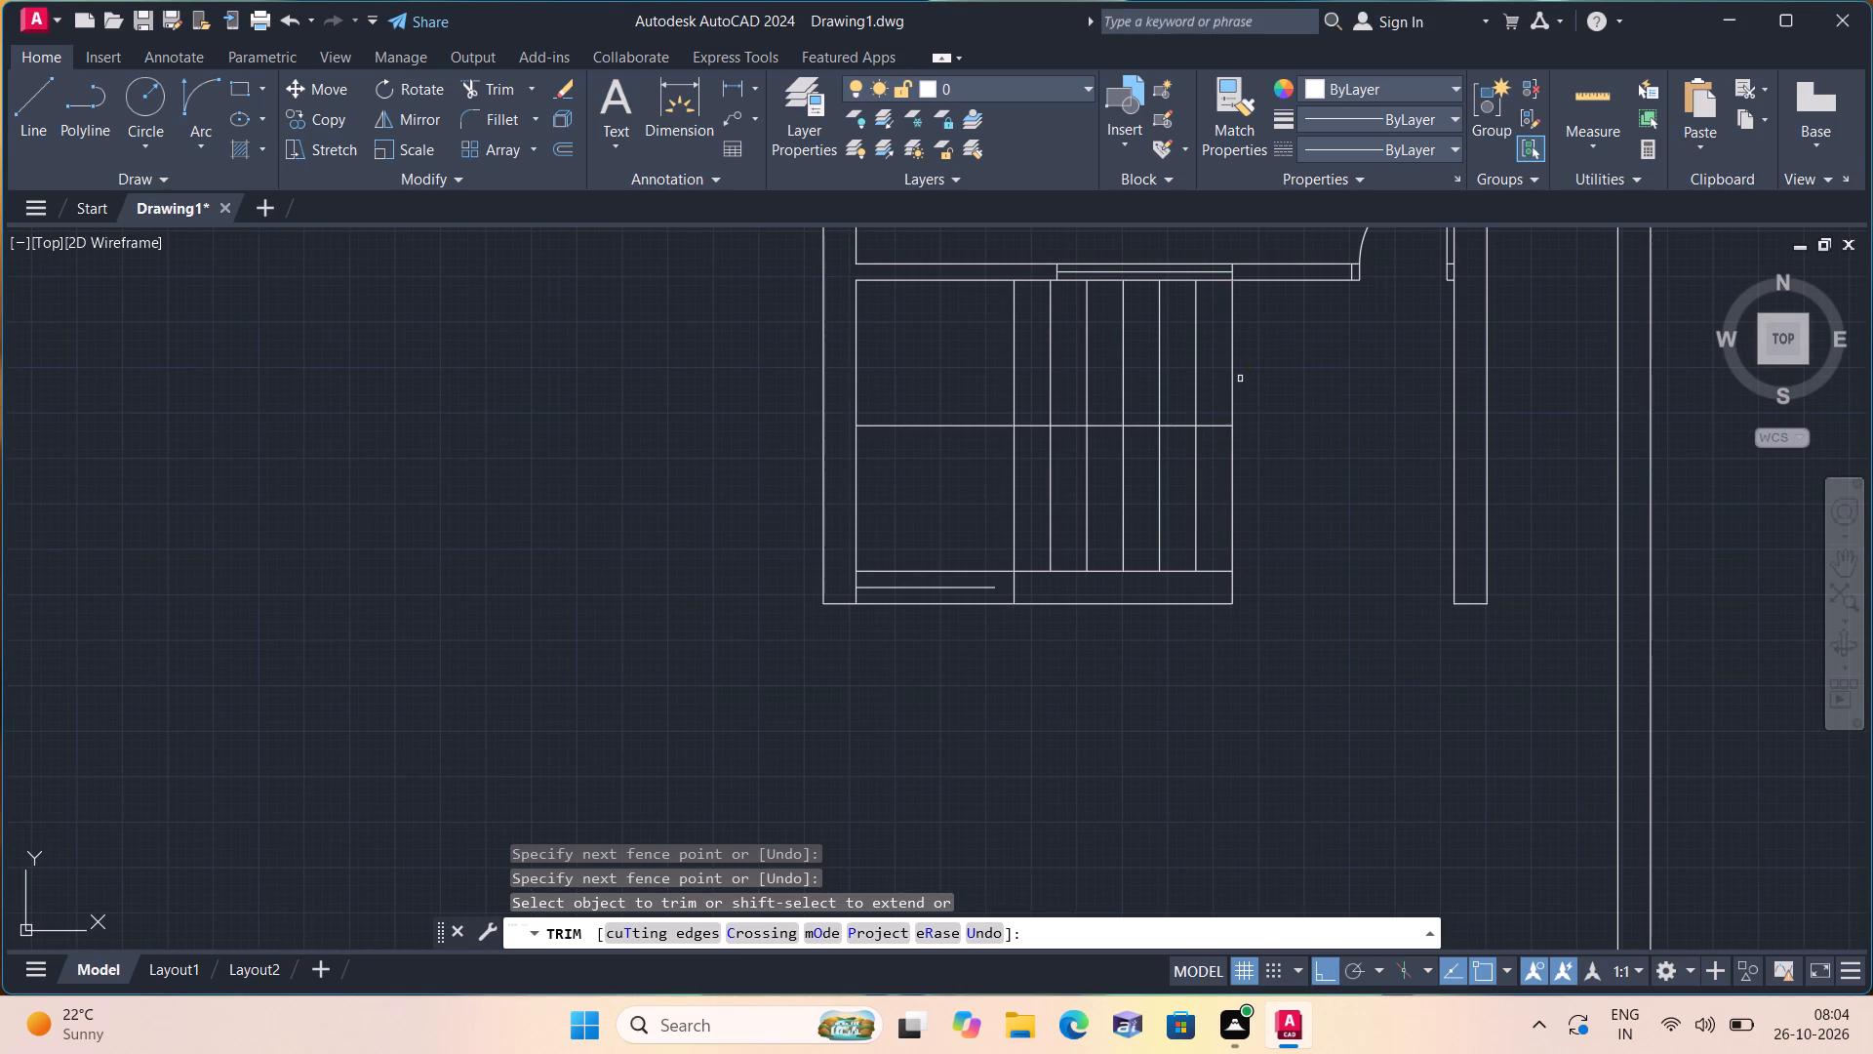
drag(1240, 379, 974, 379)
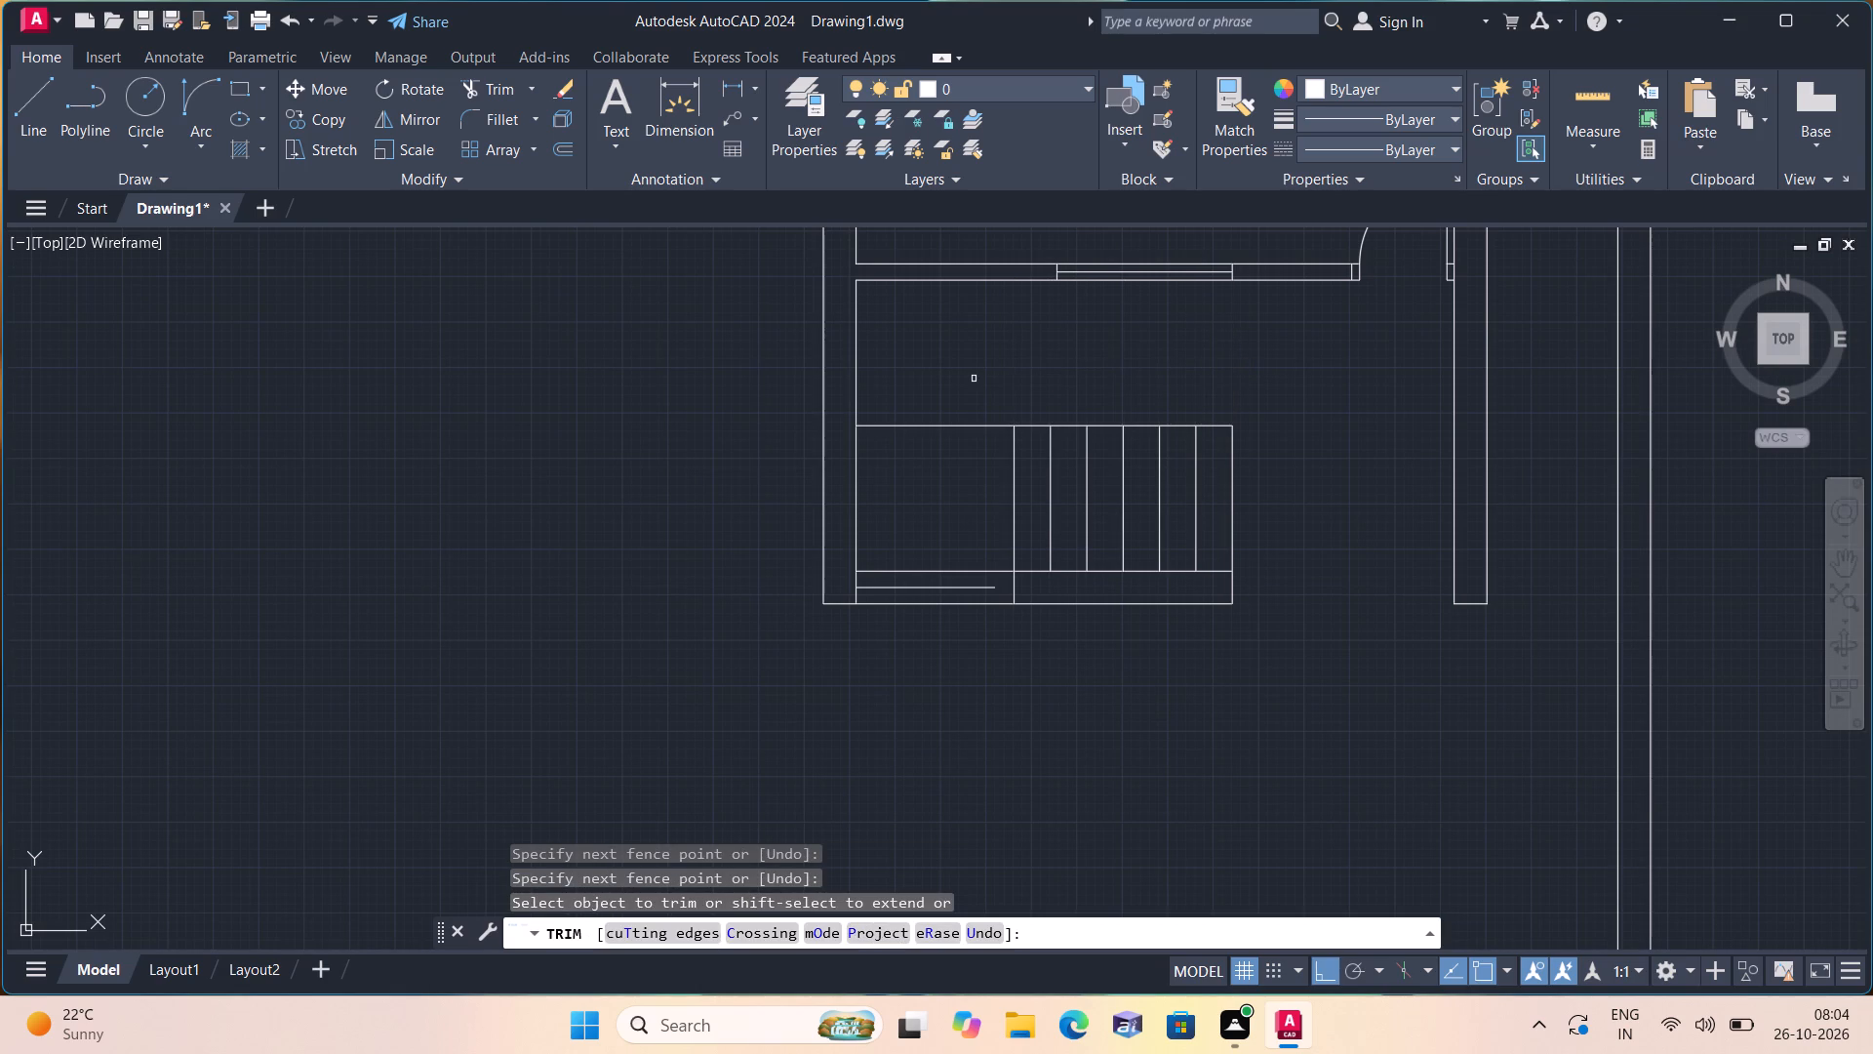
Extend the middle line of the bottom wall's window to the leftmost tread line.
key(space)
text(exte)
key(space)
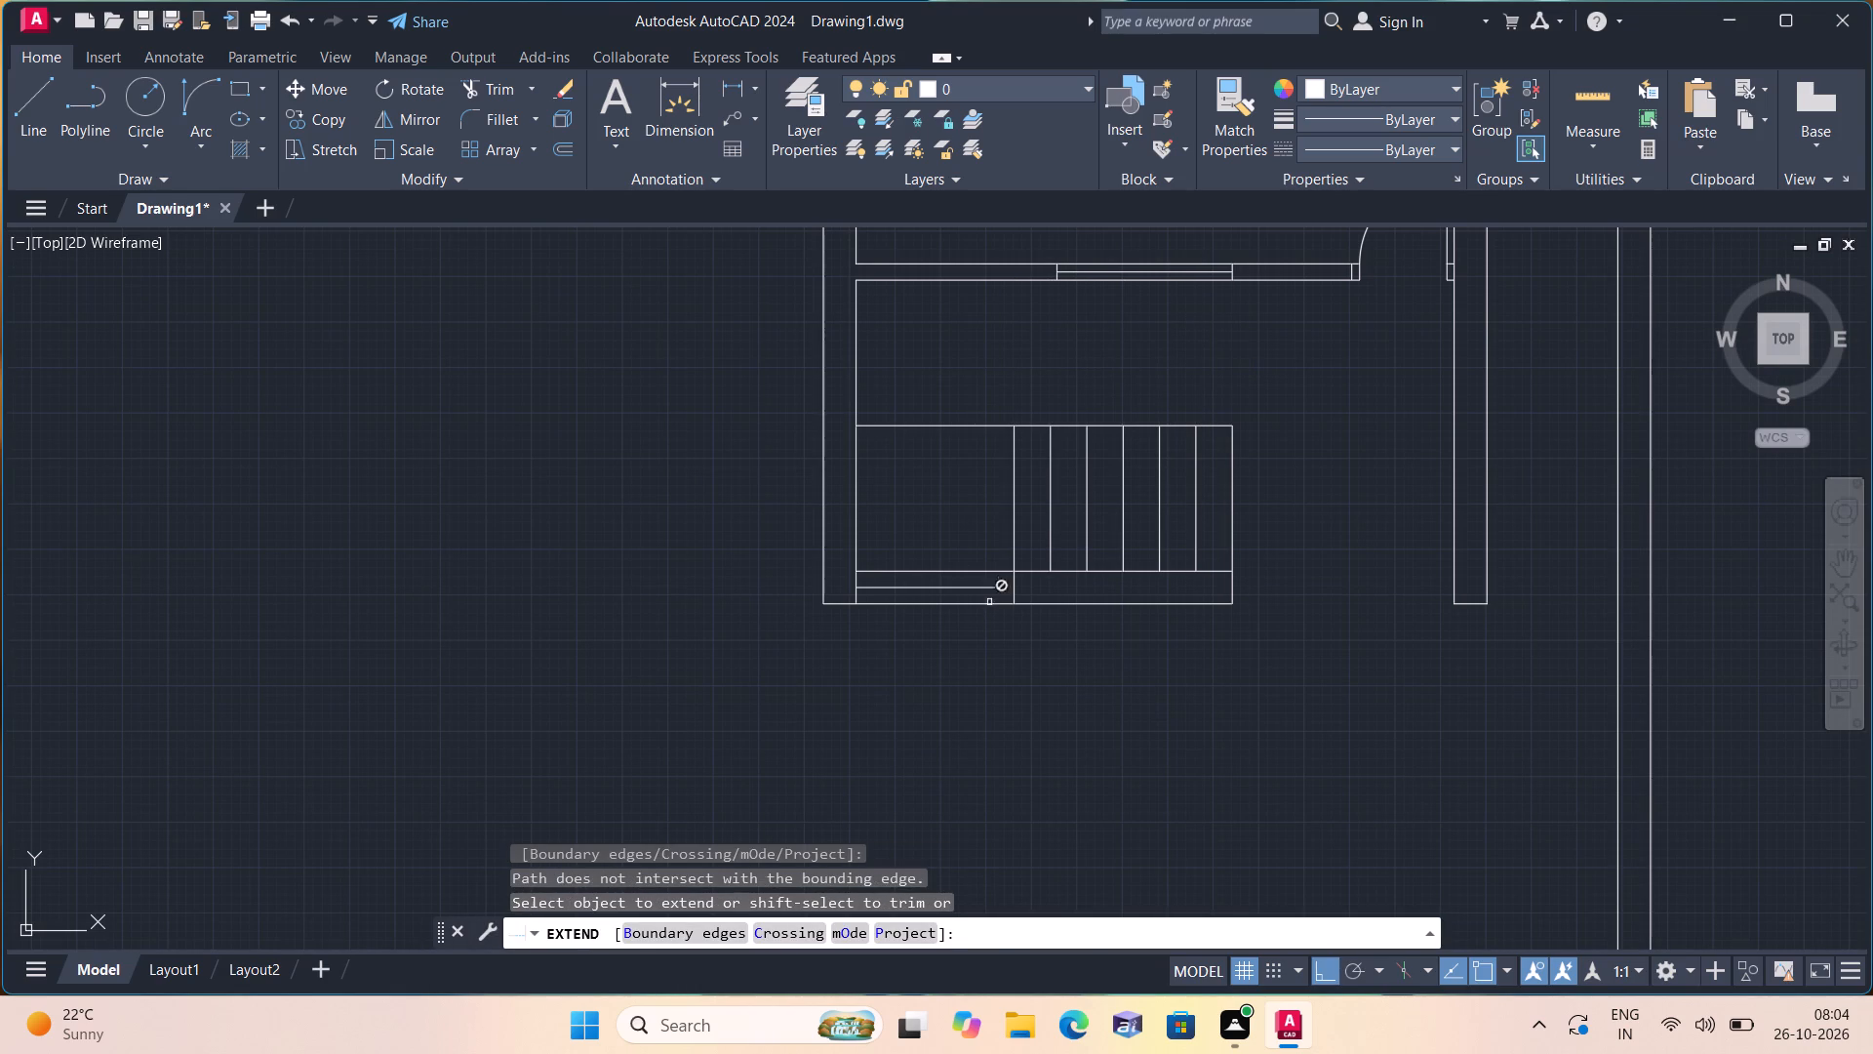
click(993, 588)
key(space)
Draw a diagonal line across the stair landing, from the leftmost tread line's top end to the landing's lower-left inner corner.
key(l)
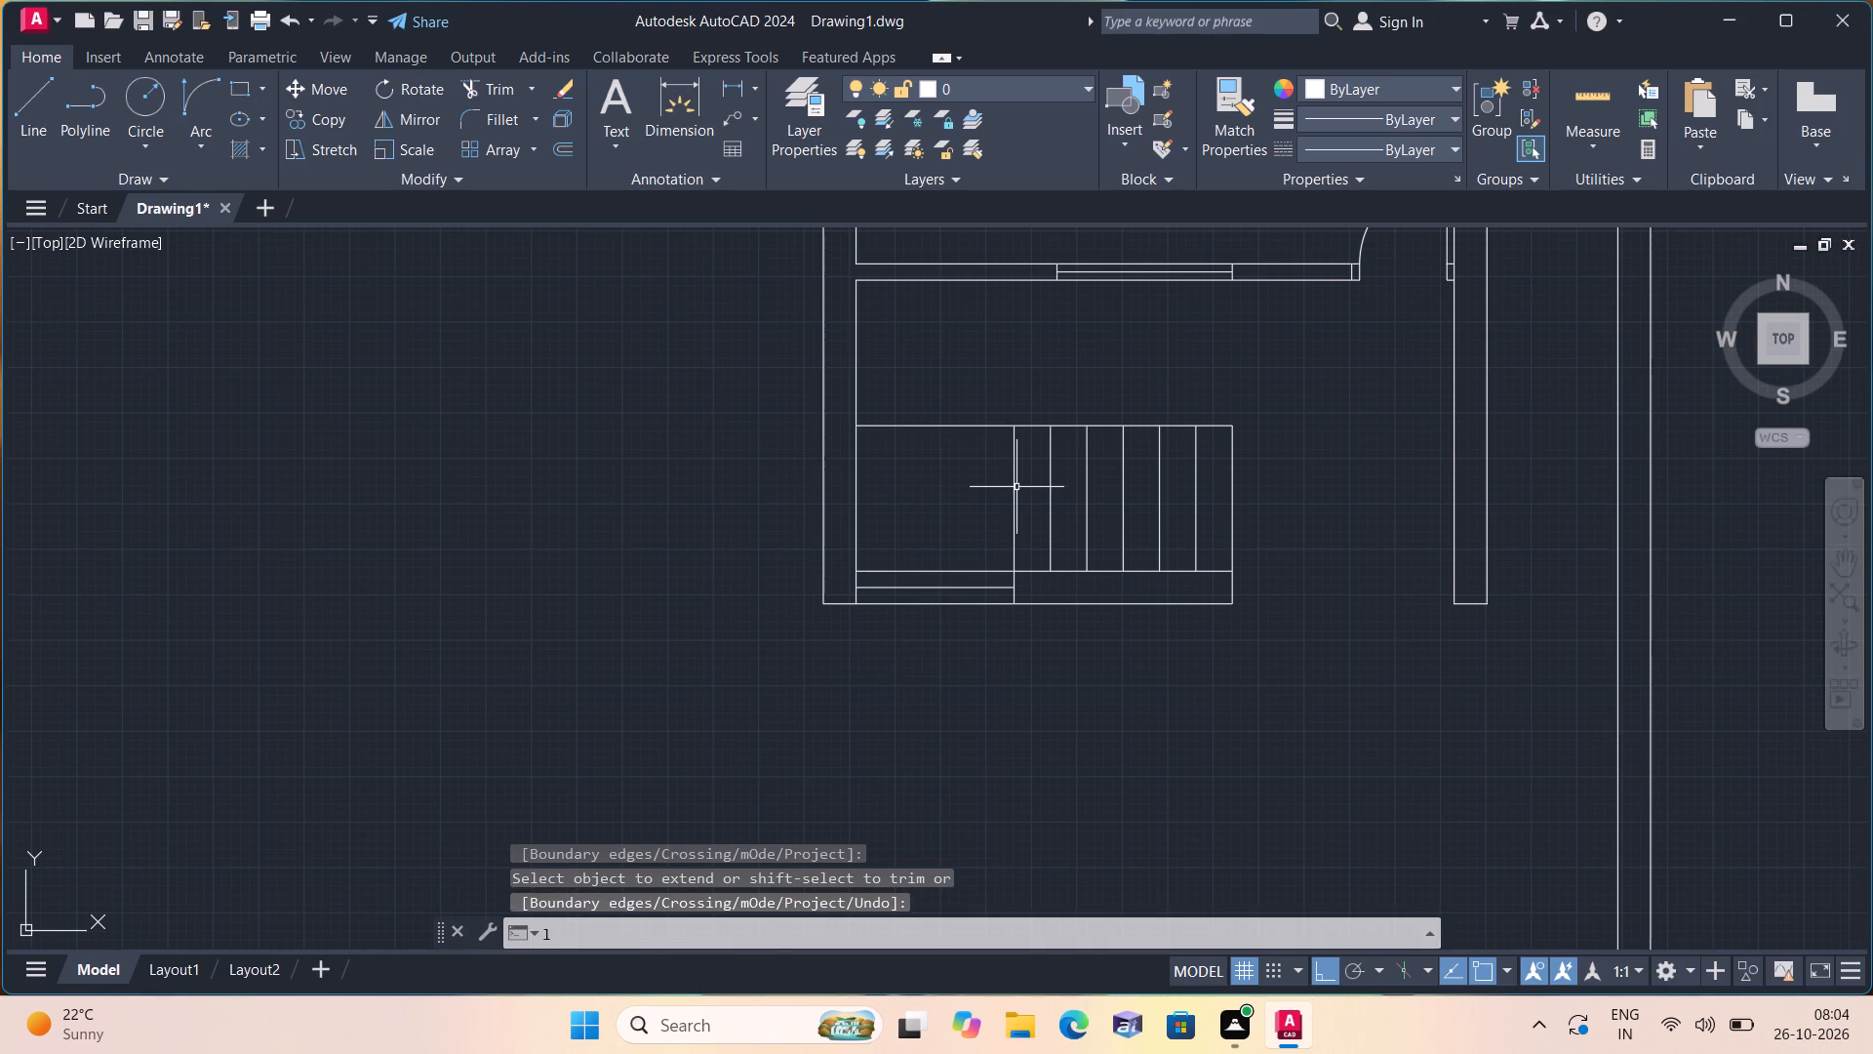
key(space)
click(1016, 429)
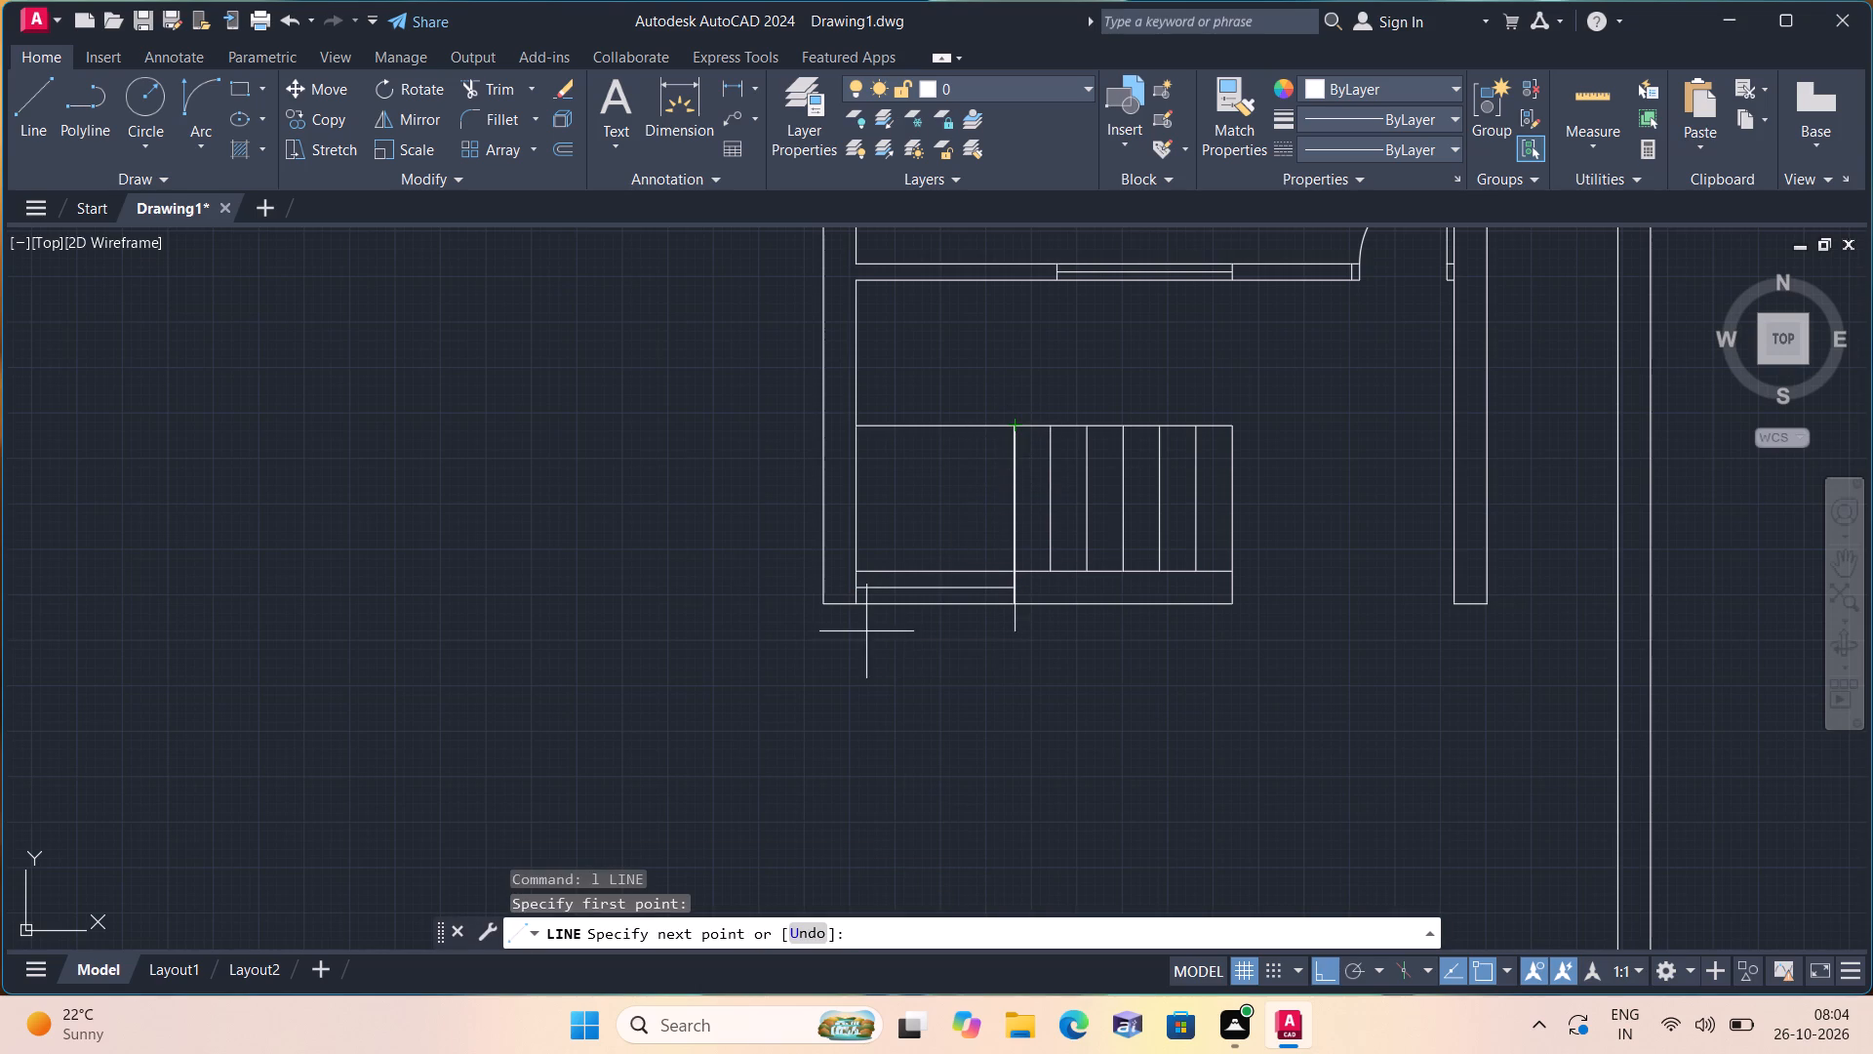
click(855, 564)
key(space)
Draw a horizontal line about 5'-5" long from the midpoint of the staircase's right edge leftward past the leftmost tread.
scroll(808, 595, down, 2)
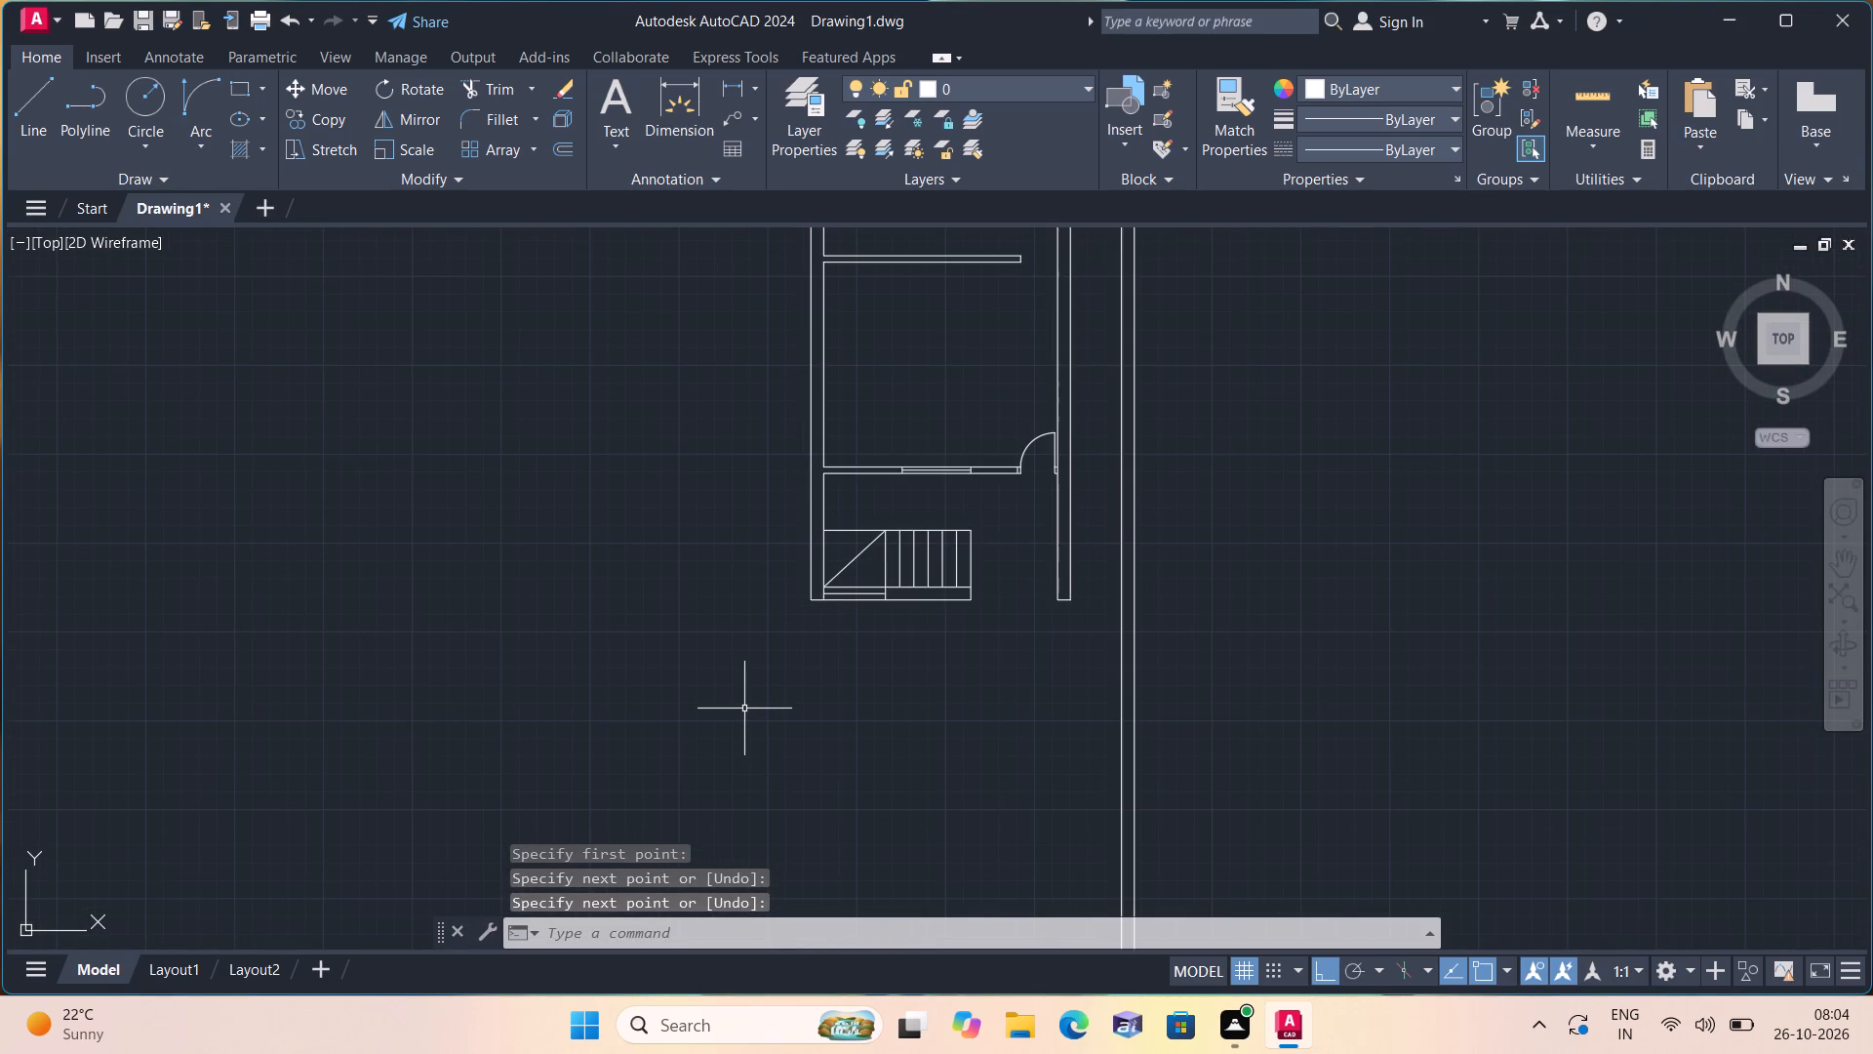
scroll(744, 709, down, 1)
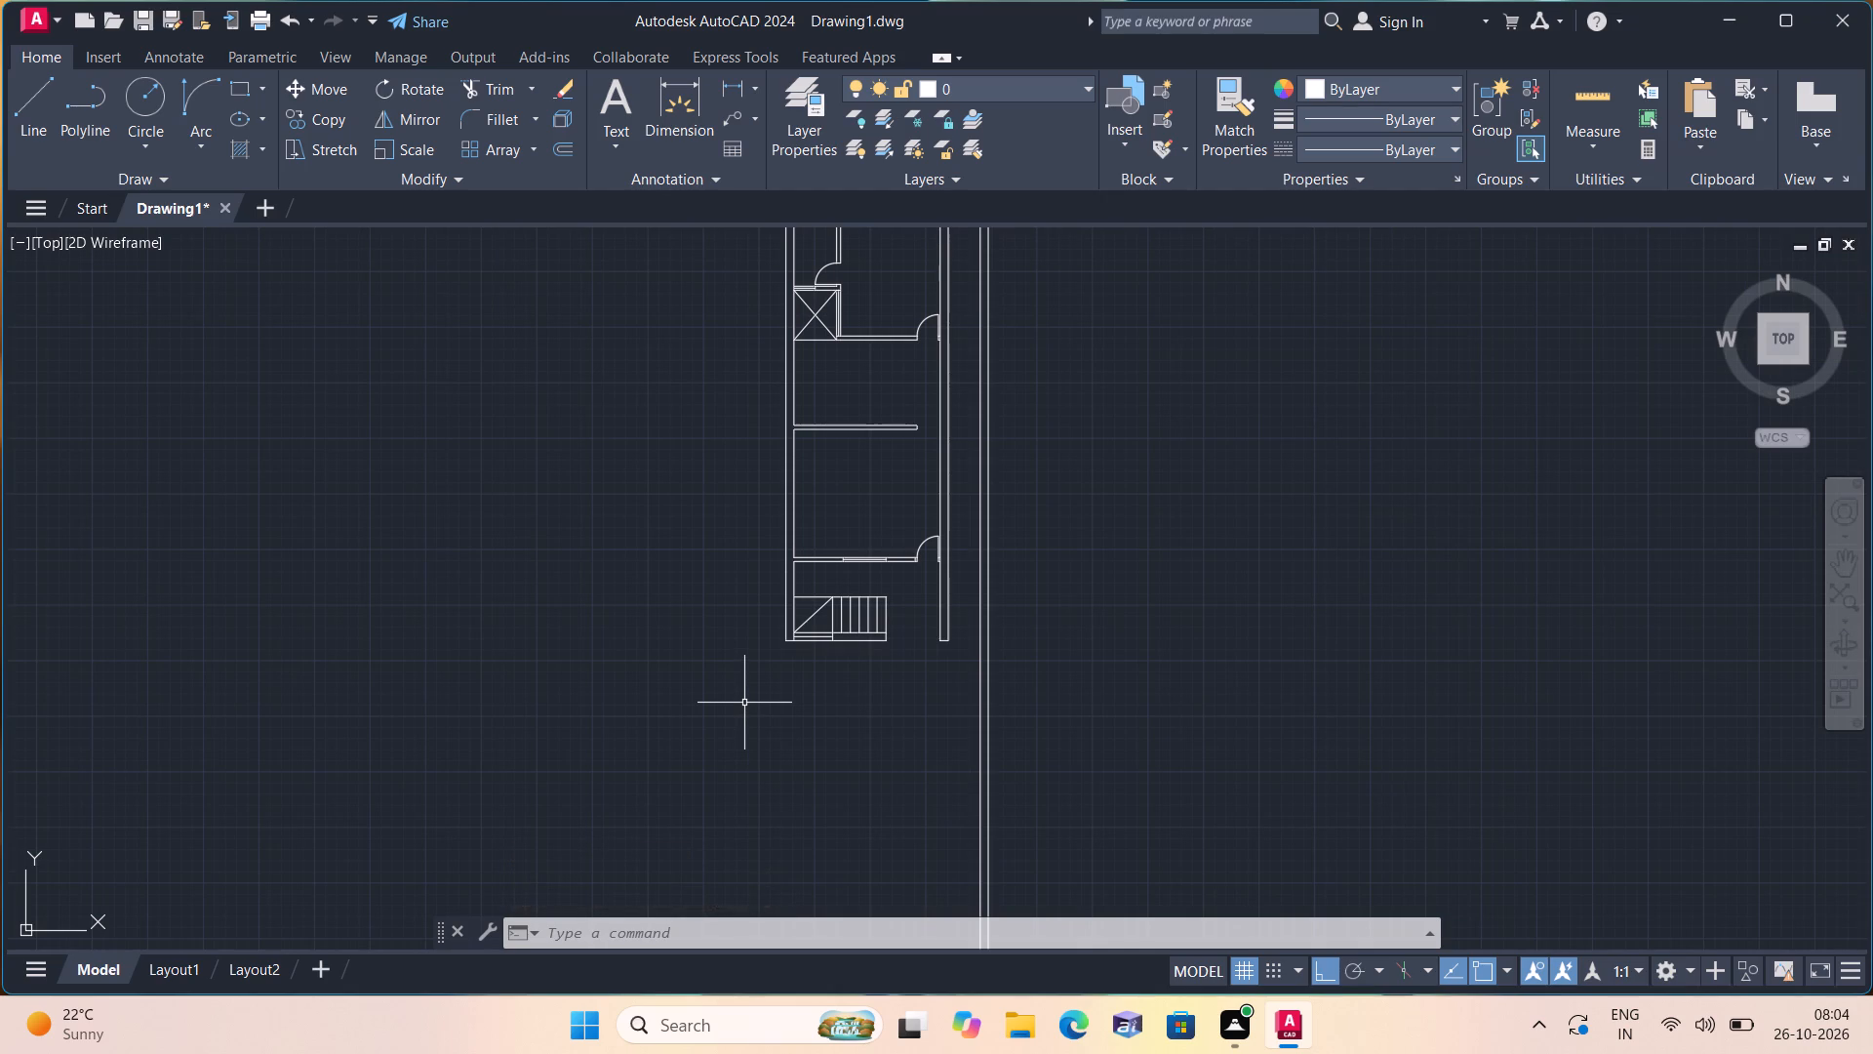
scroll(795, 693, up, 1)
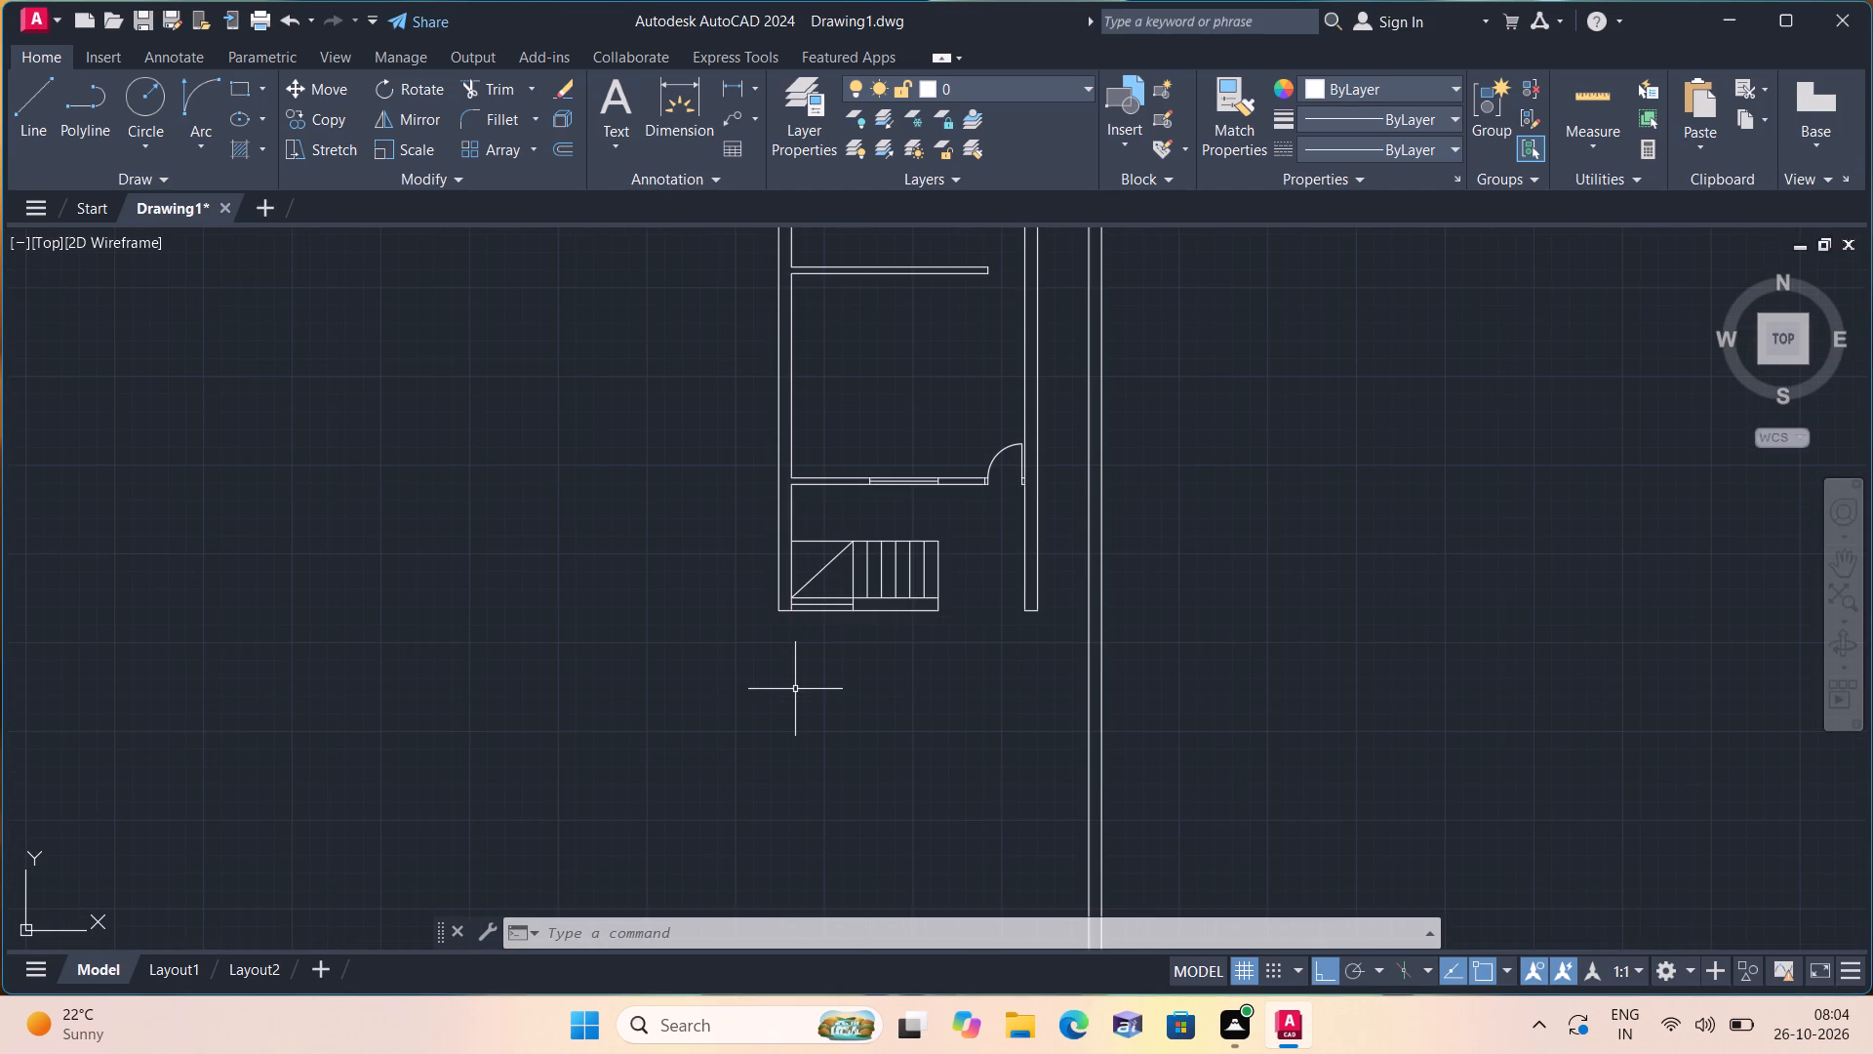
key(l)
key(space)
scroll(911, 597, up, 2)
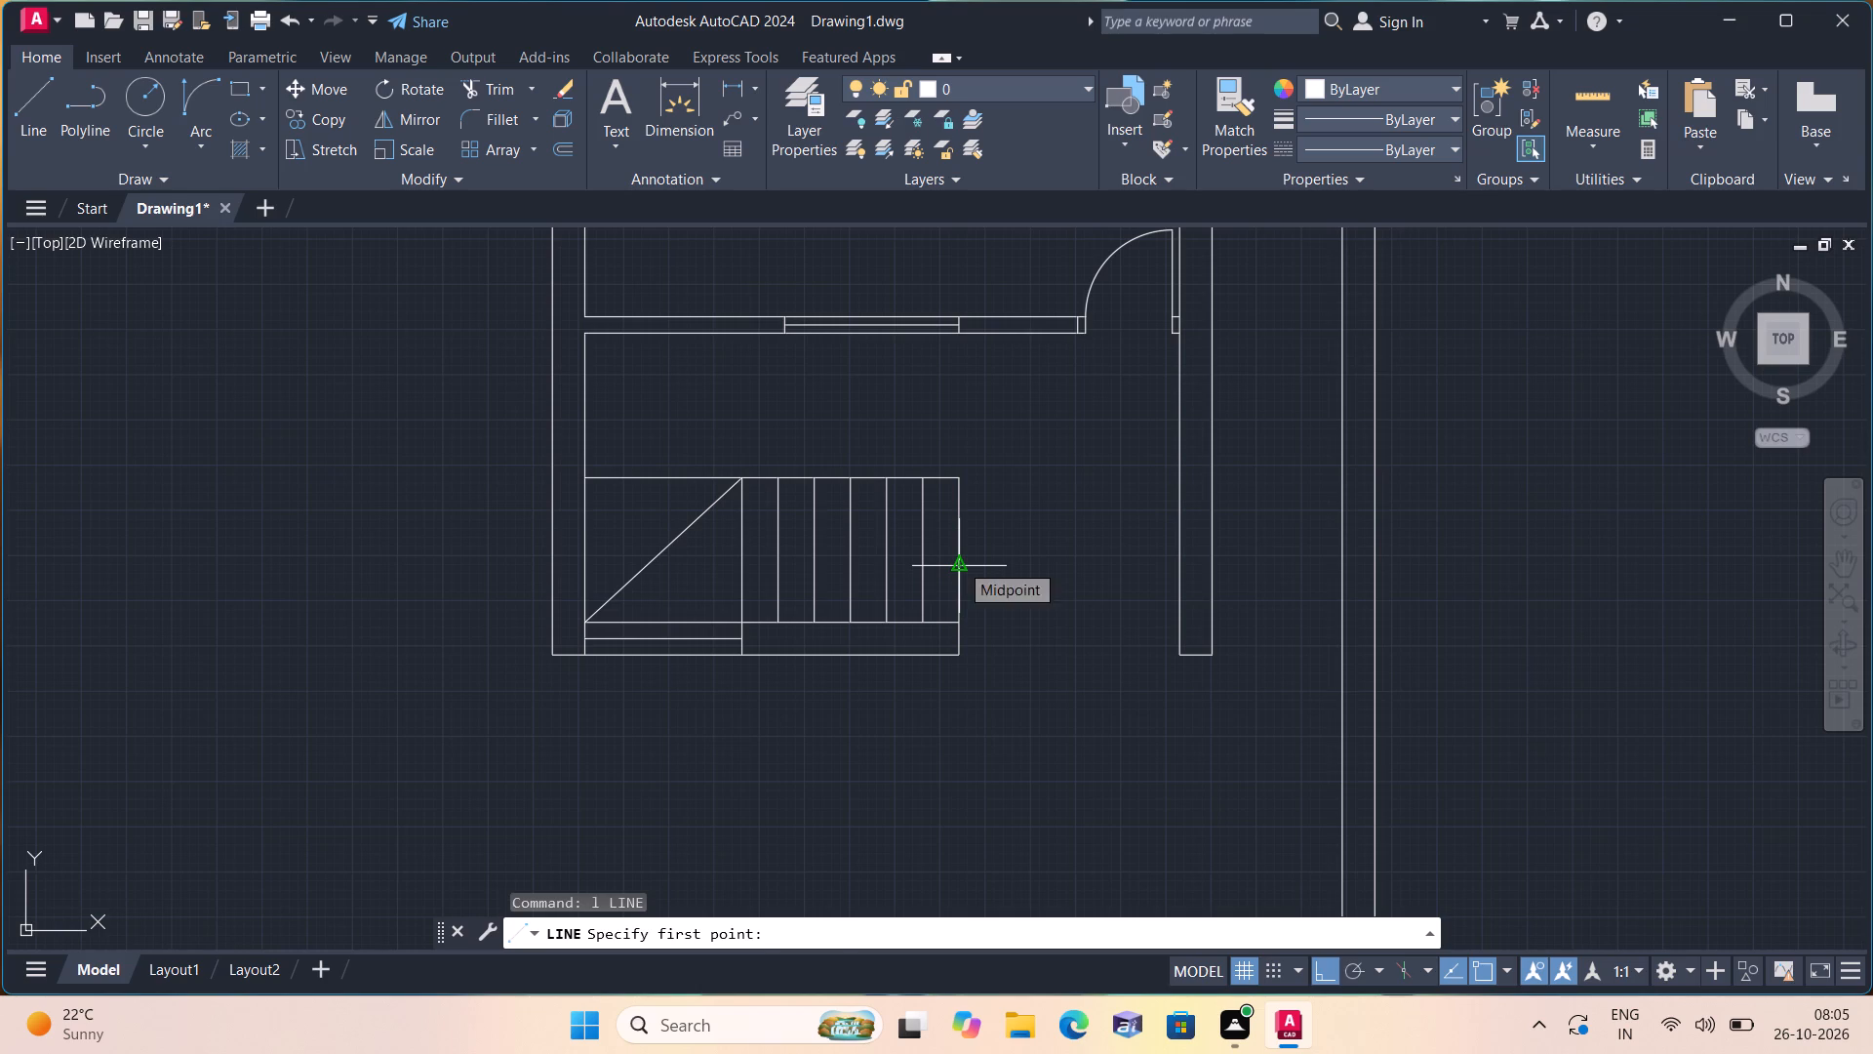
click(959, 562)
scroll(761, 573, up, 1)
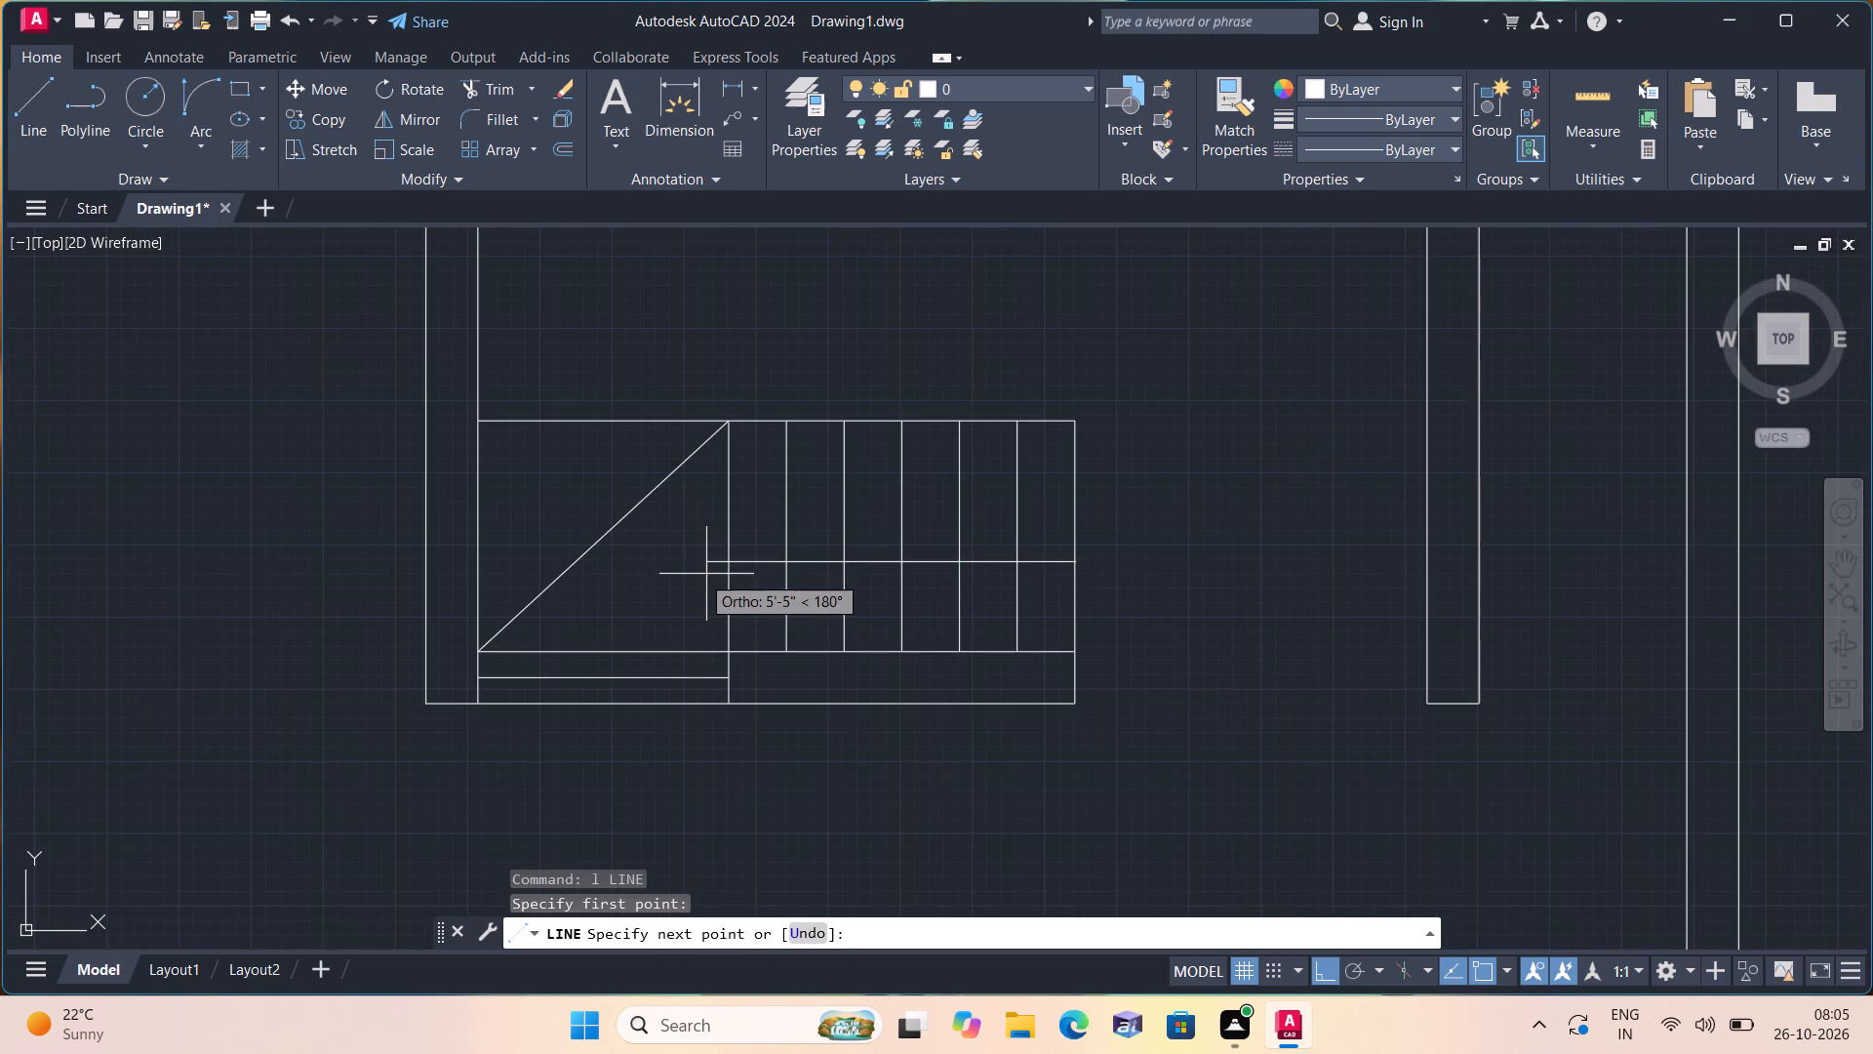
click(697, 574)
With ortho off, draw the upper half of an arrowhead at the horizontal line's left end as two angled lines.
scroll(694, 559, up, 3)
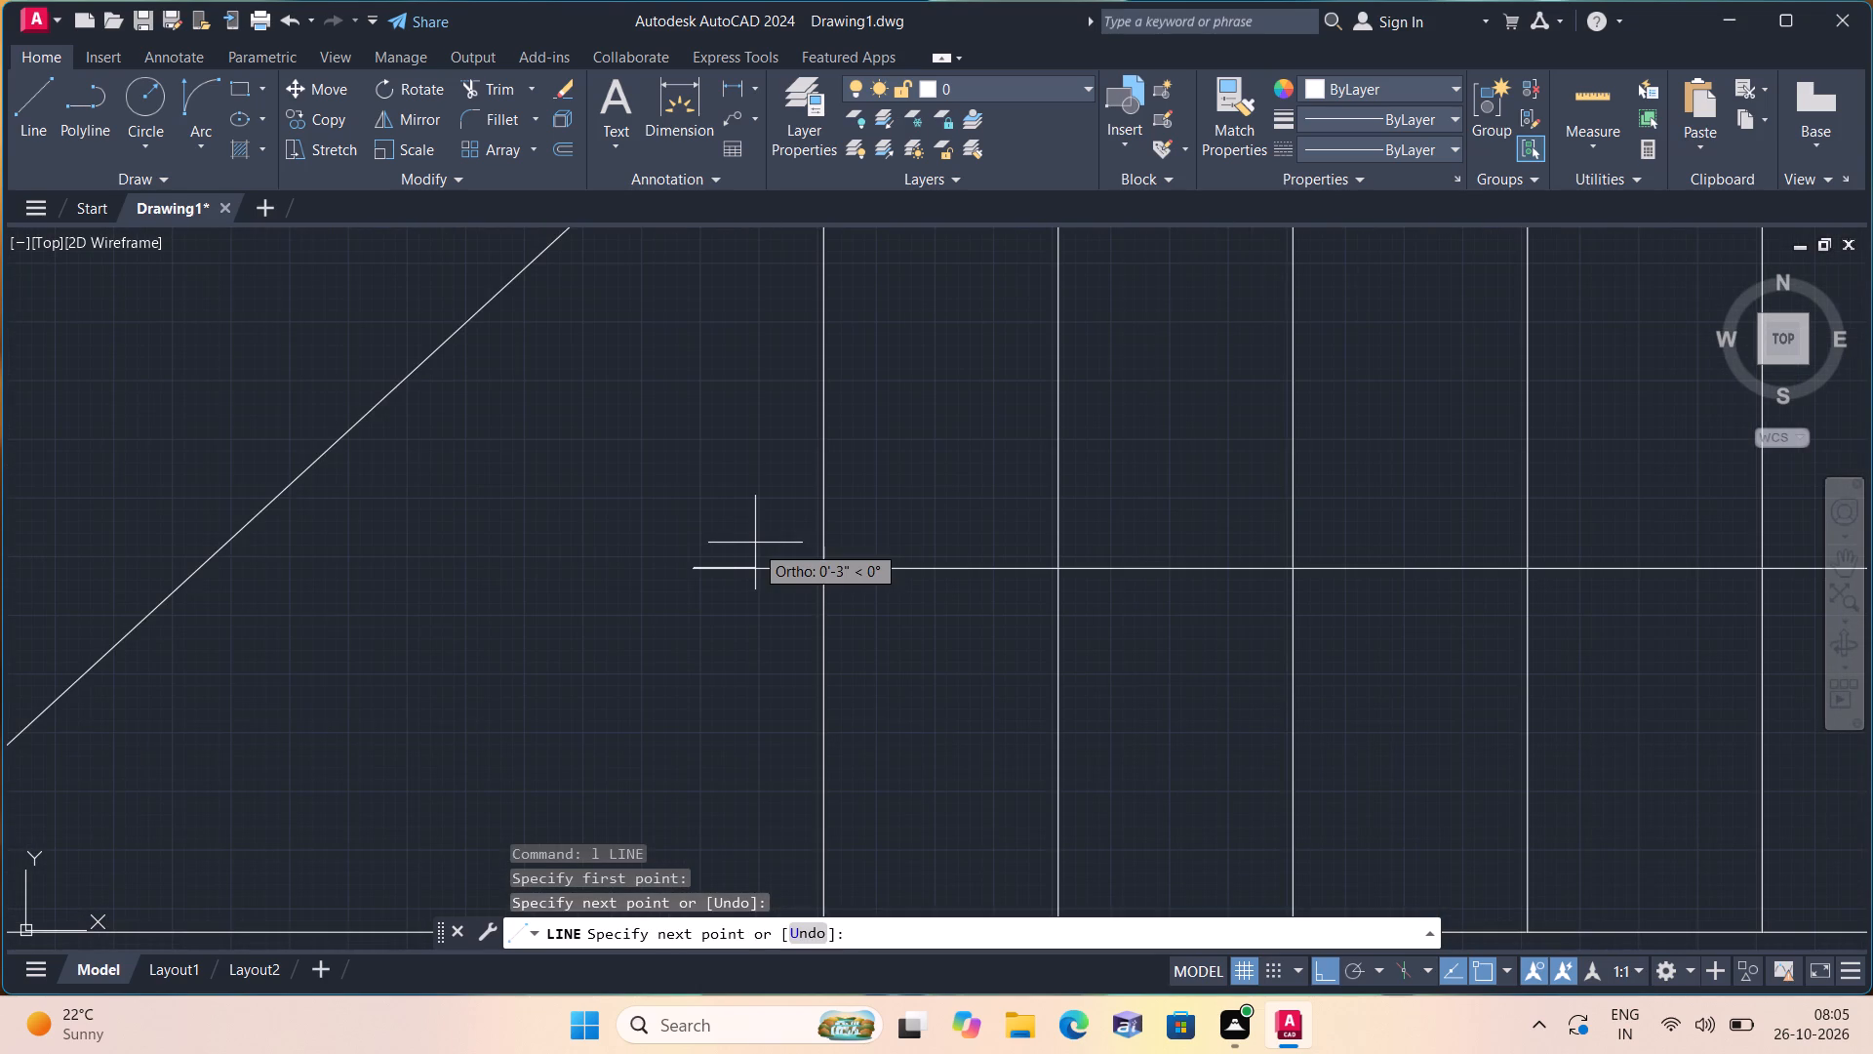
key(F8)
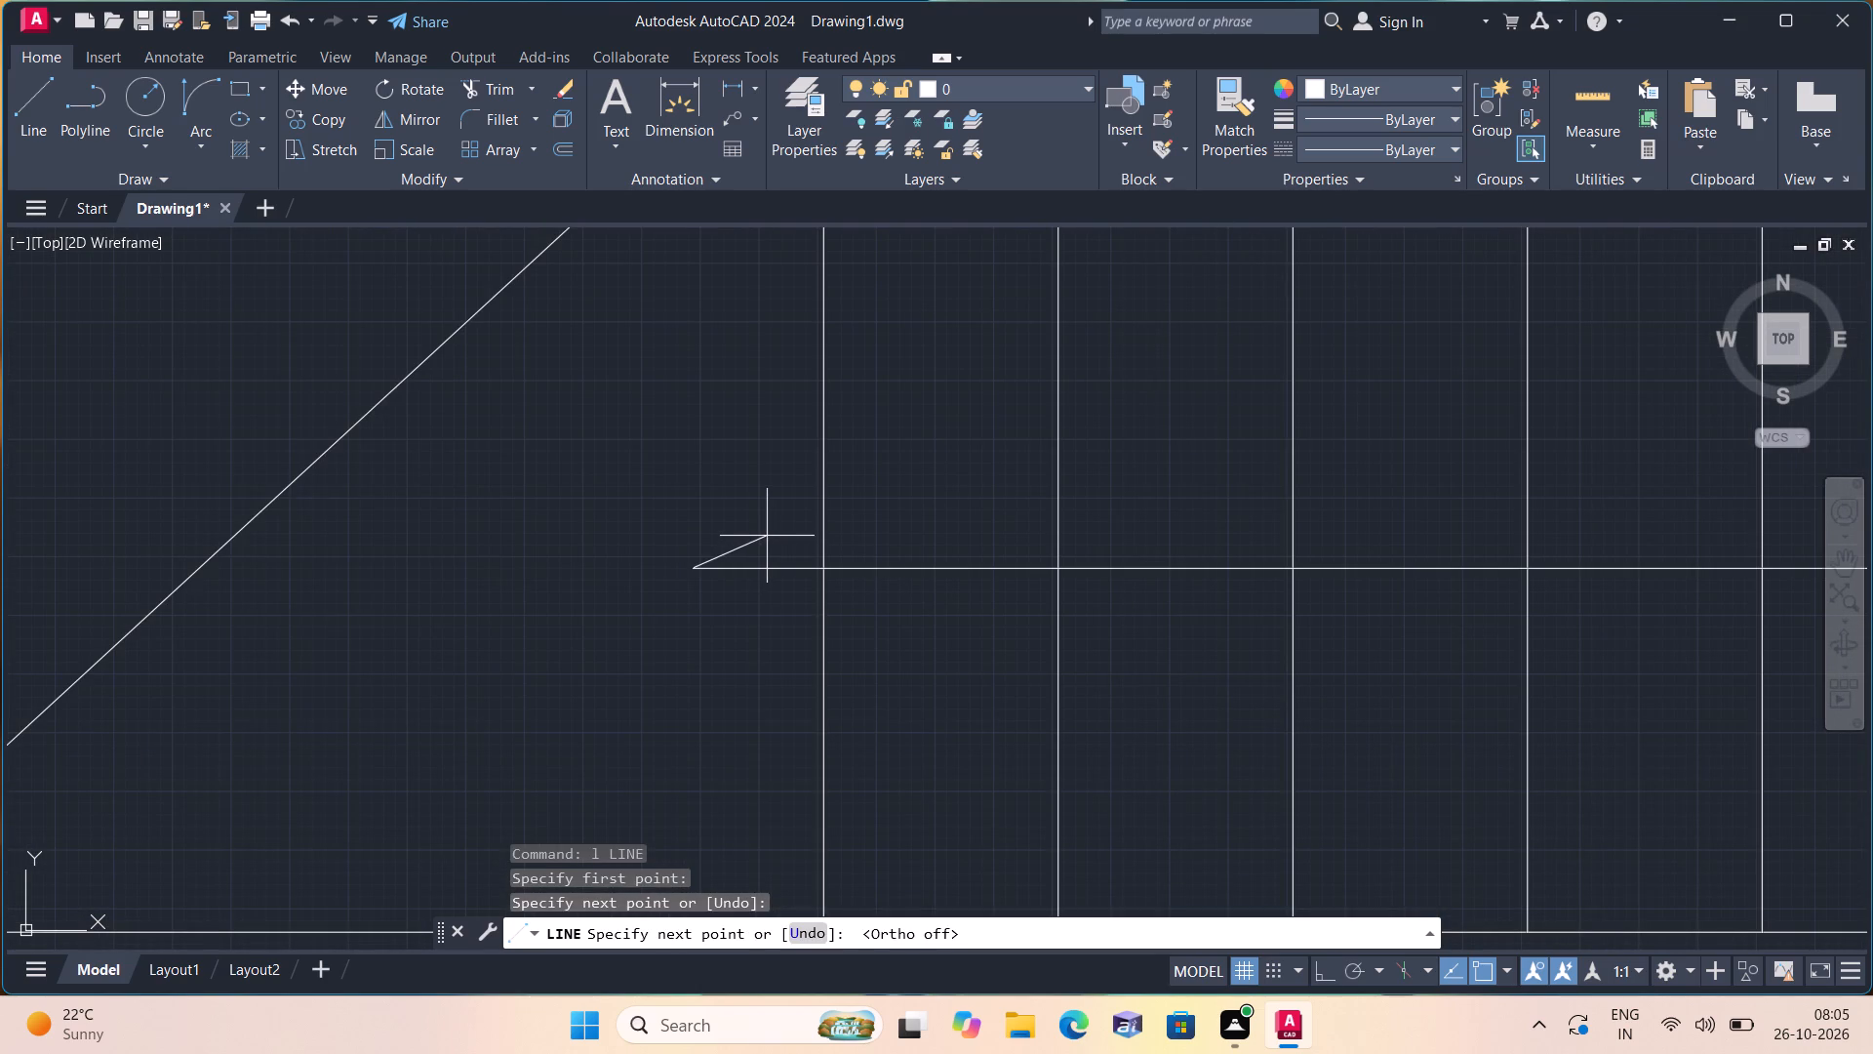
click(767, 536)
click(739, 567)
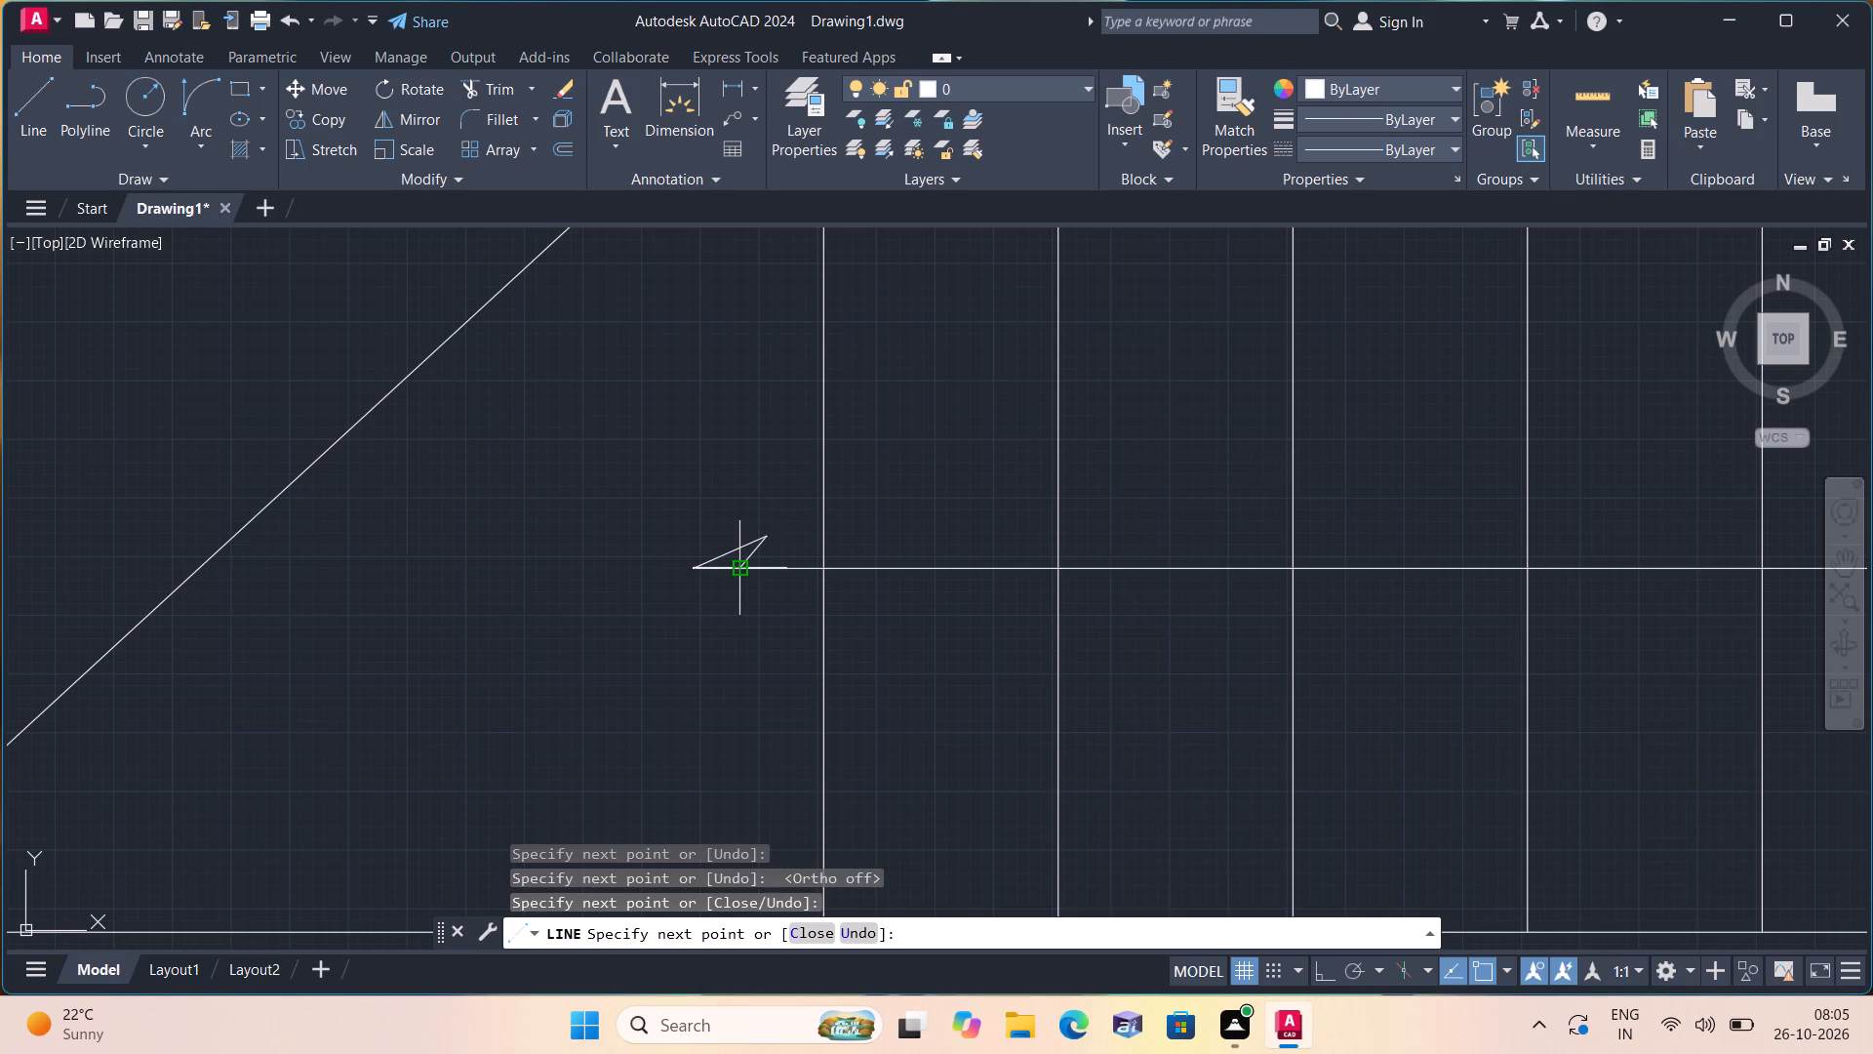
key(space)
Mirror the two arrowhead lines across the horizontal direction line with ortho on, keeping the source objects.
scroll(748, 557, up, 2)
click(771, 563)
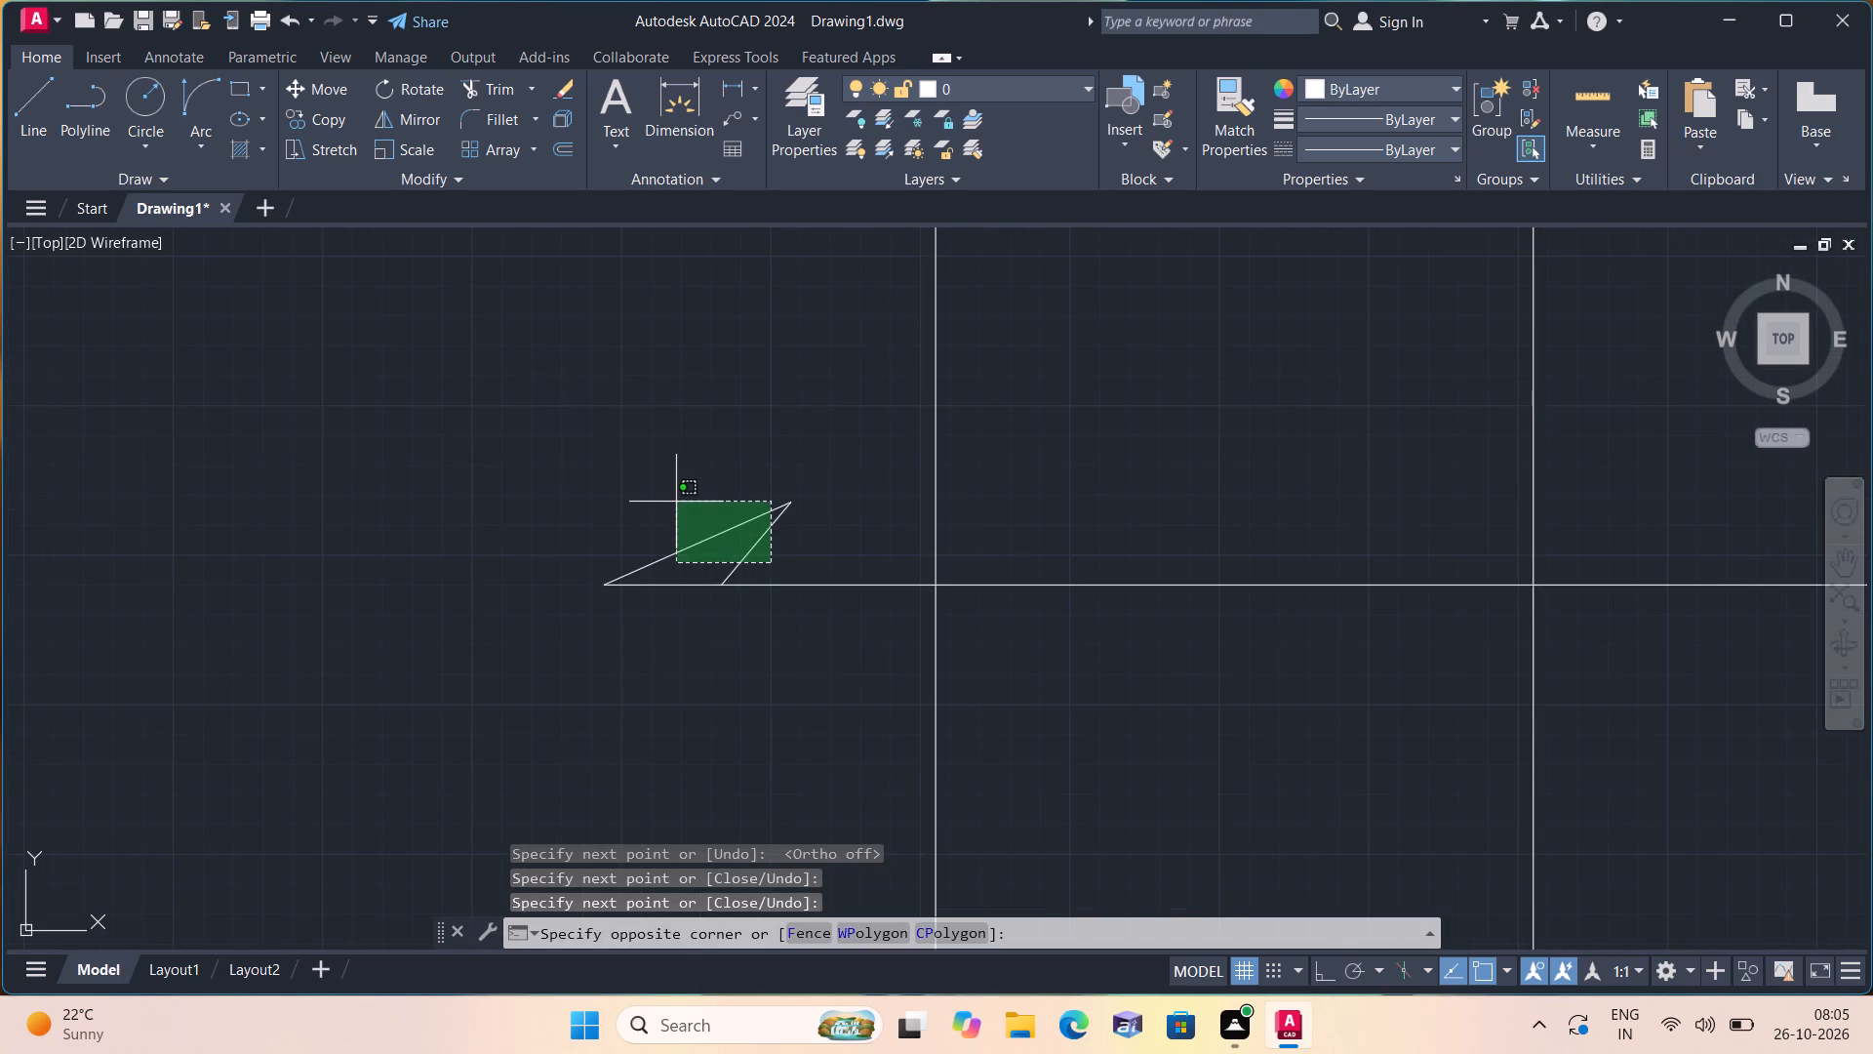
click(676, 502)
key(F9)
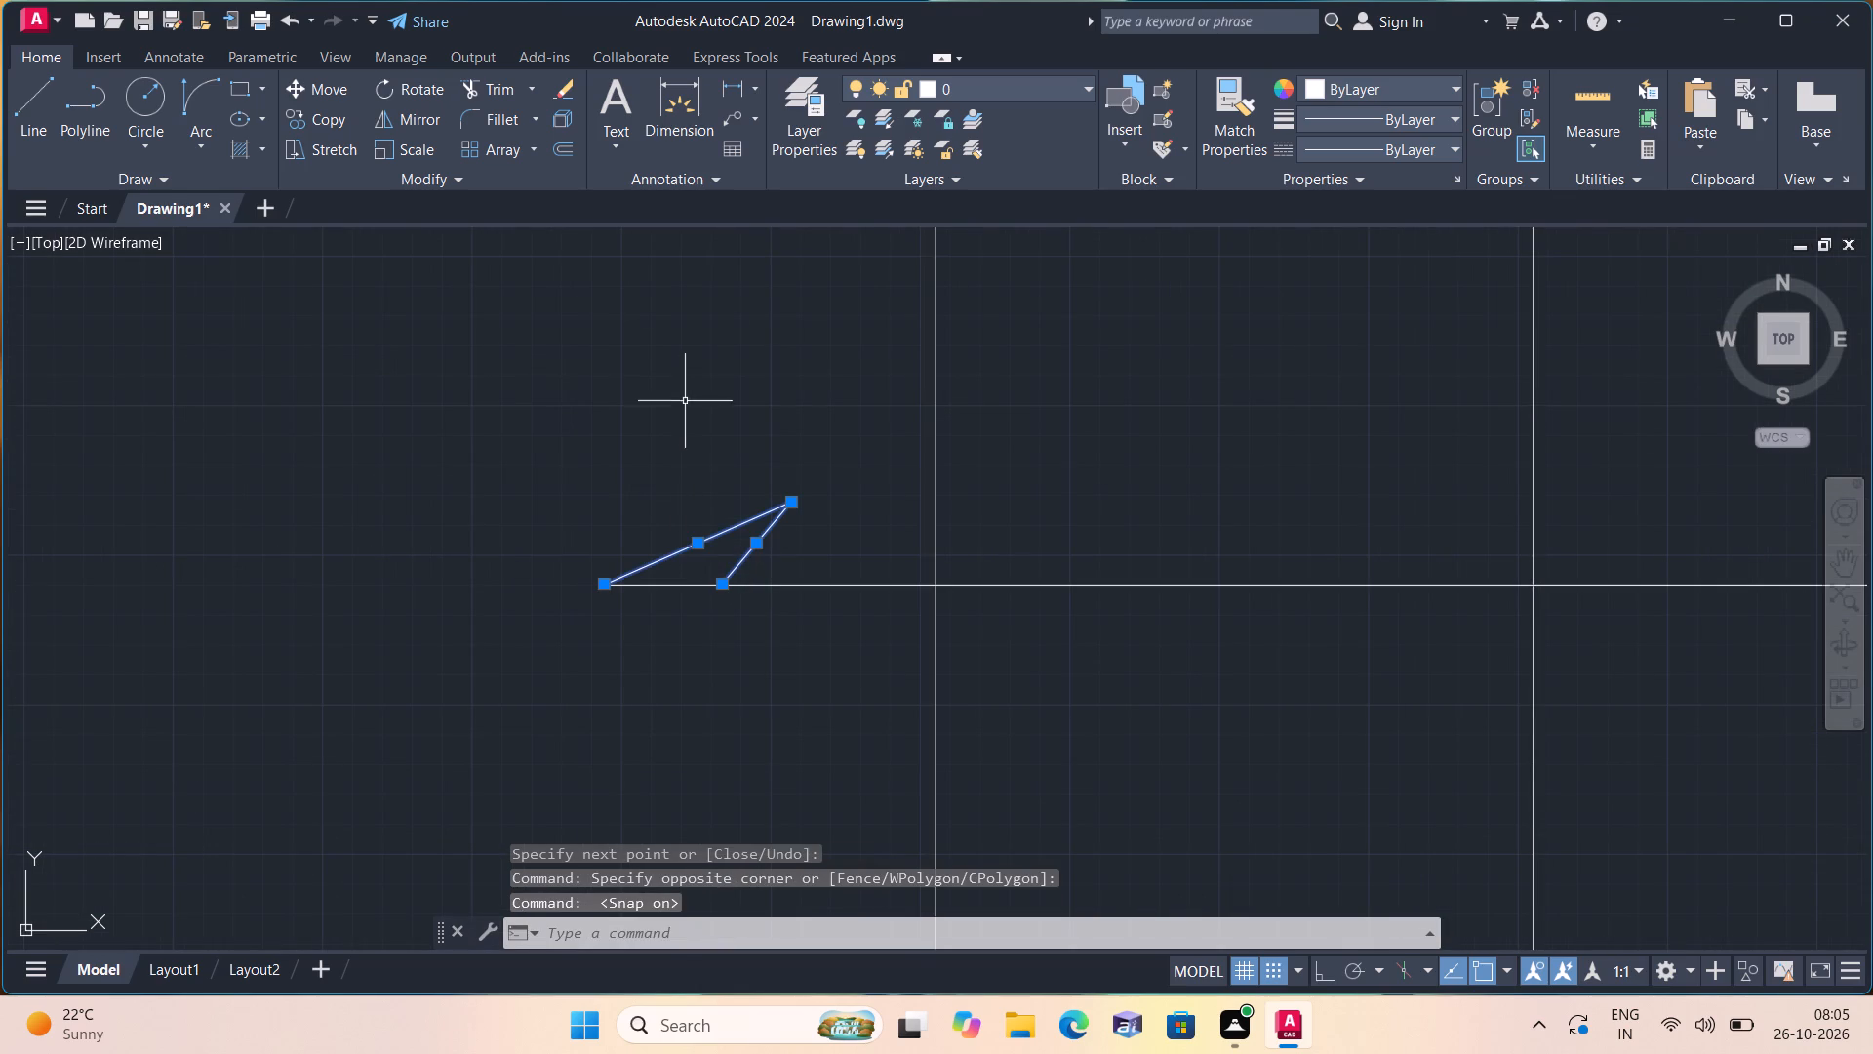
click(410, 117)
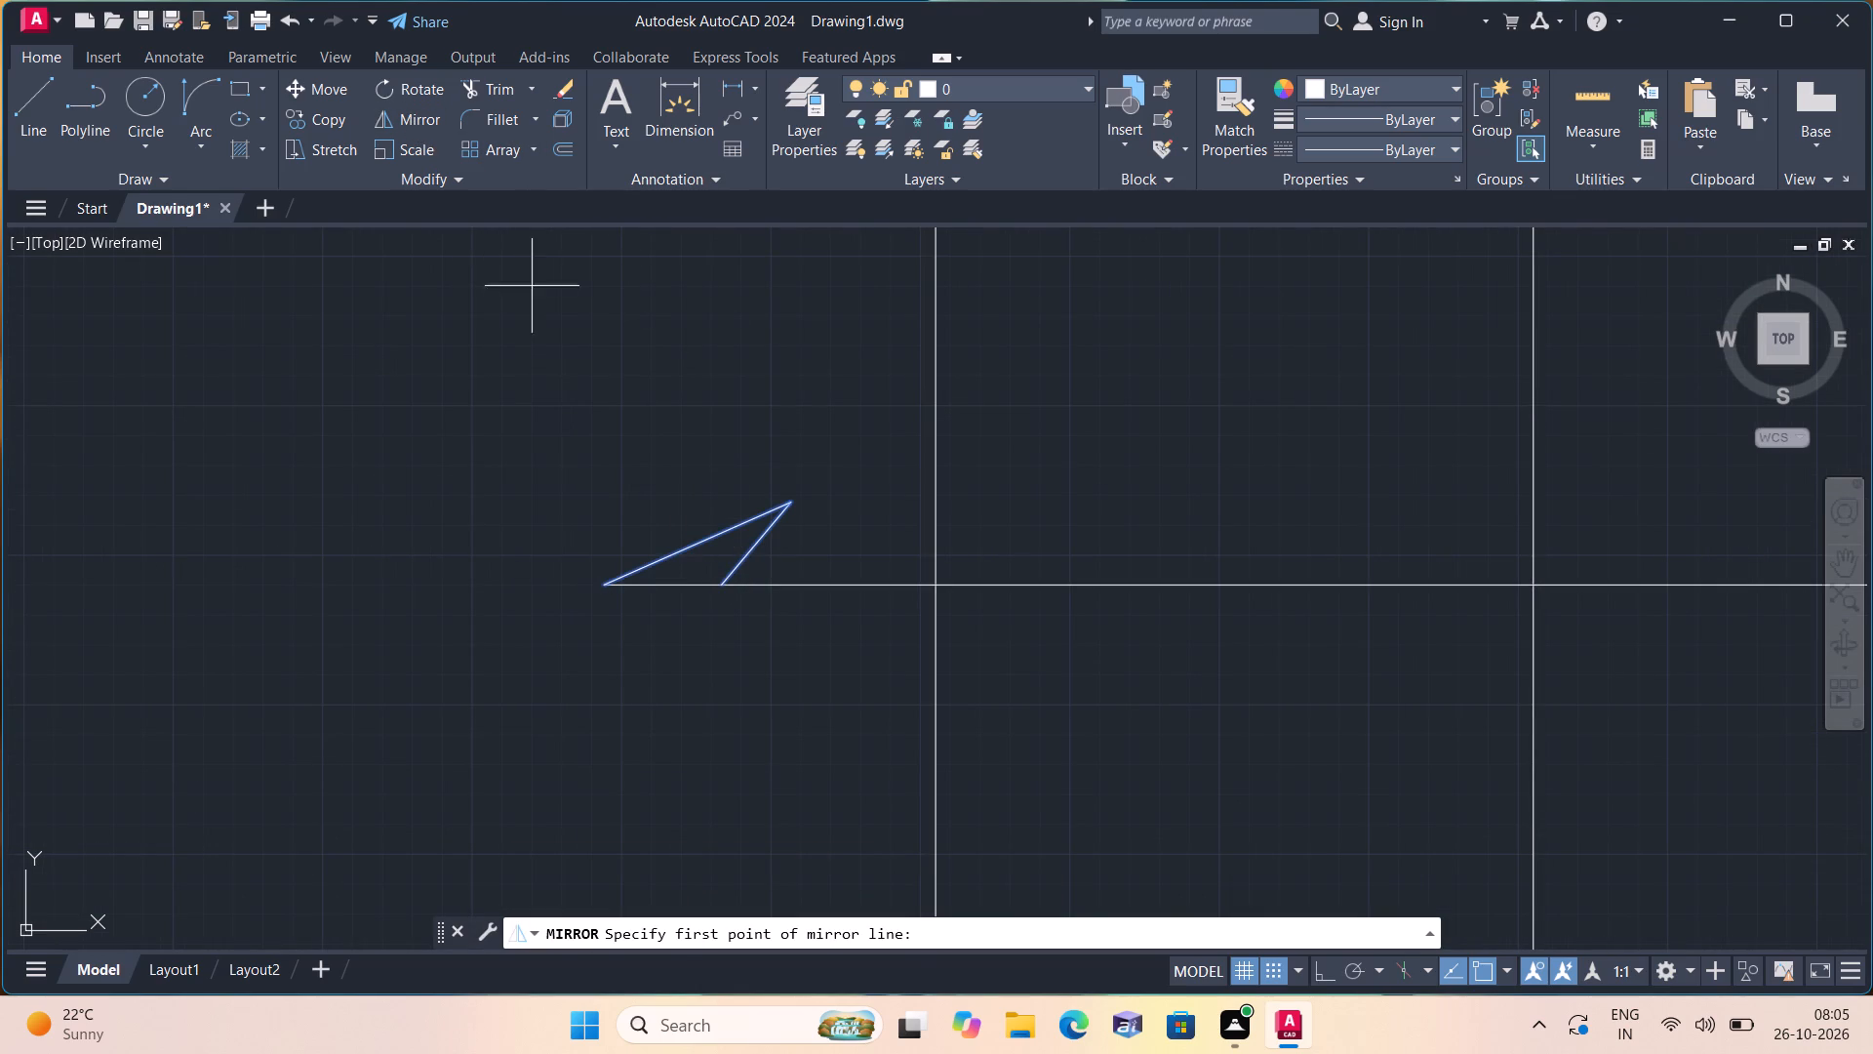
key(F8)
key(F7)
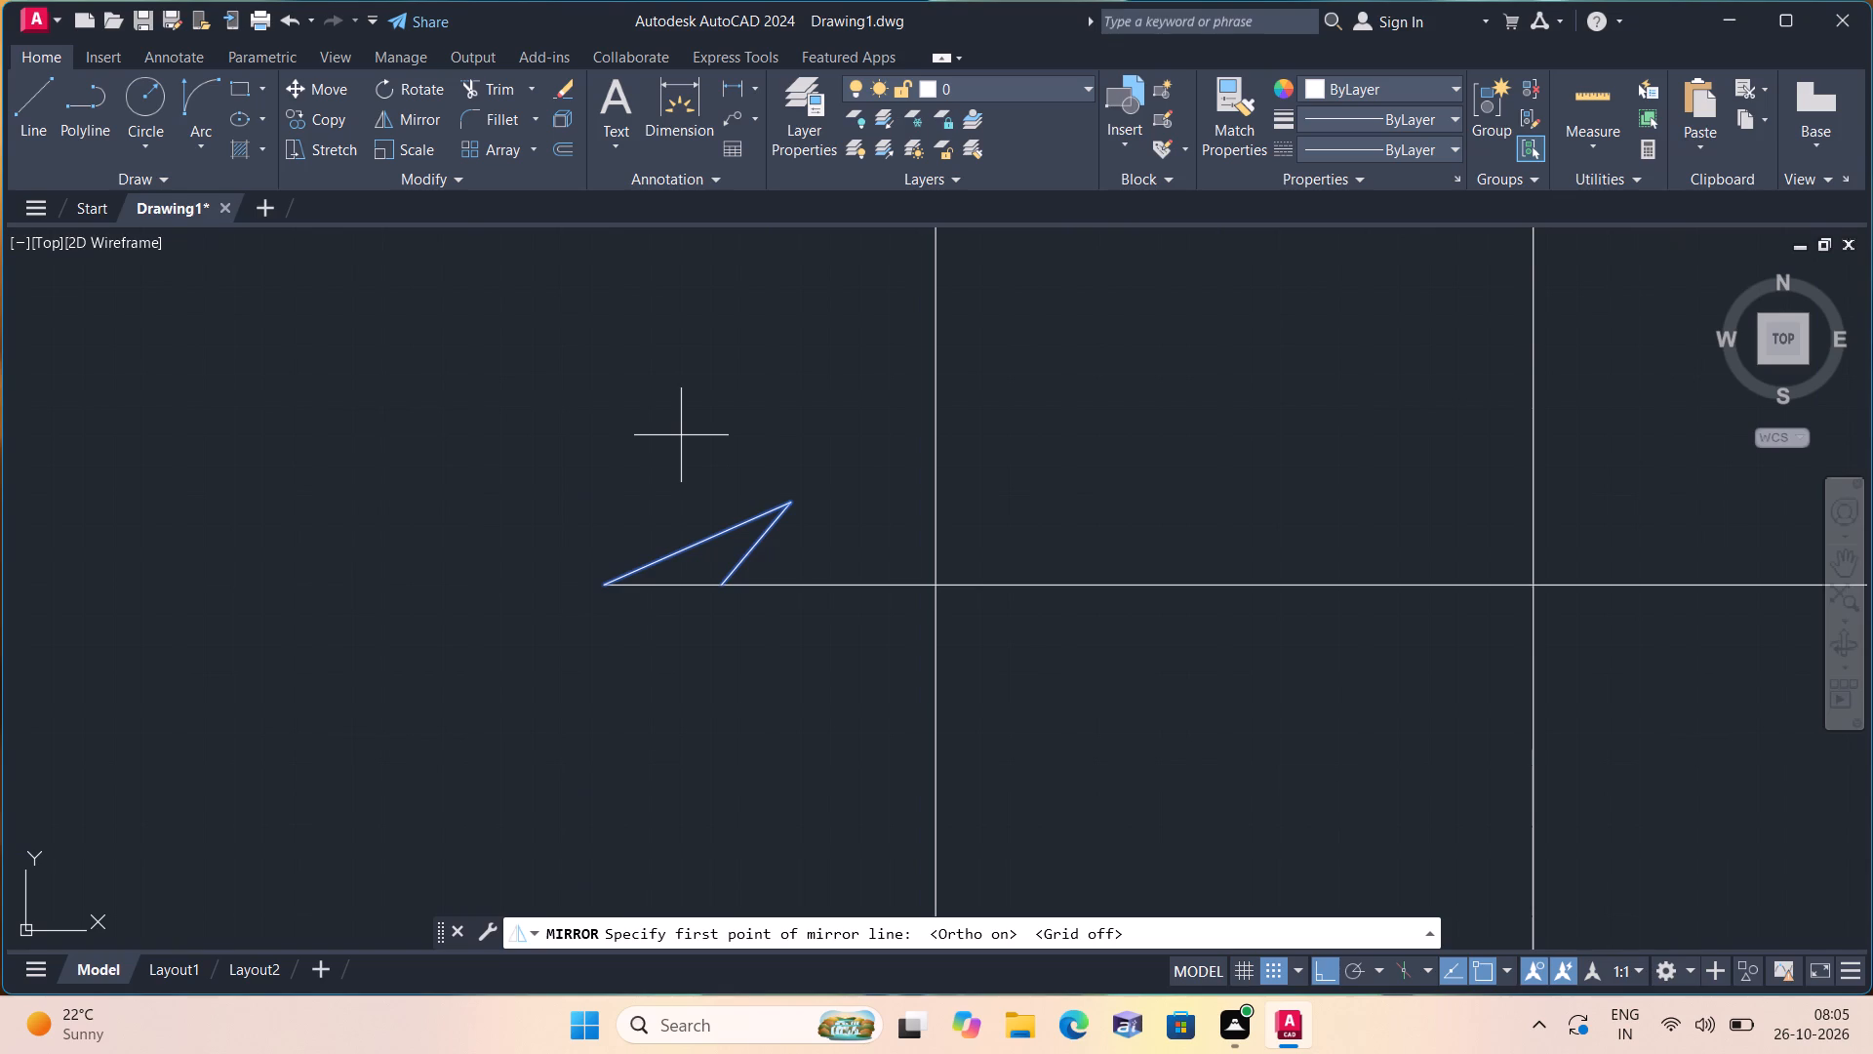
key(F7)
key(F9)
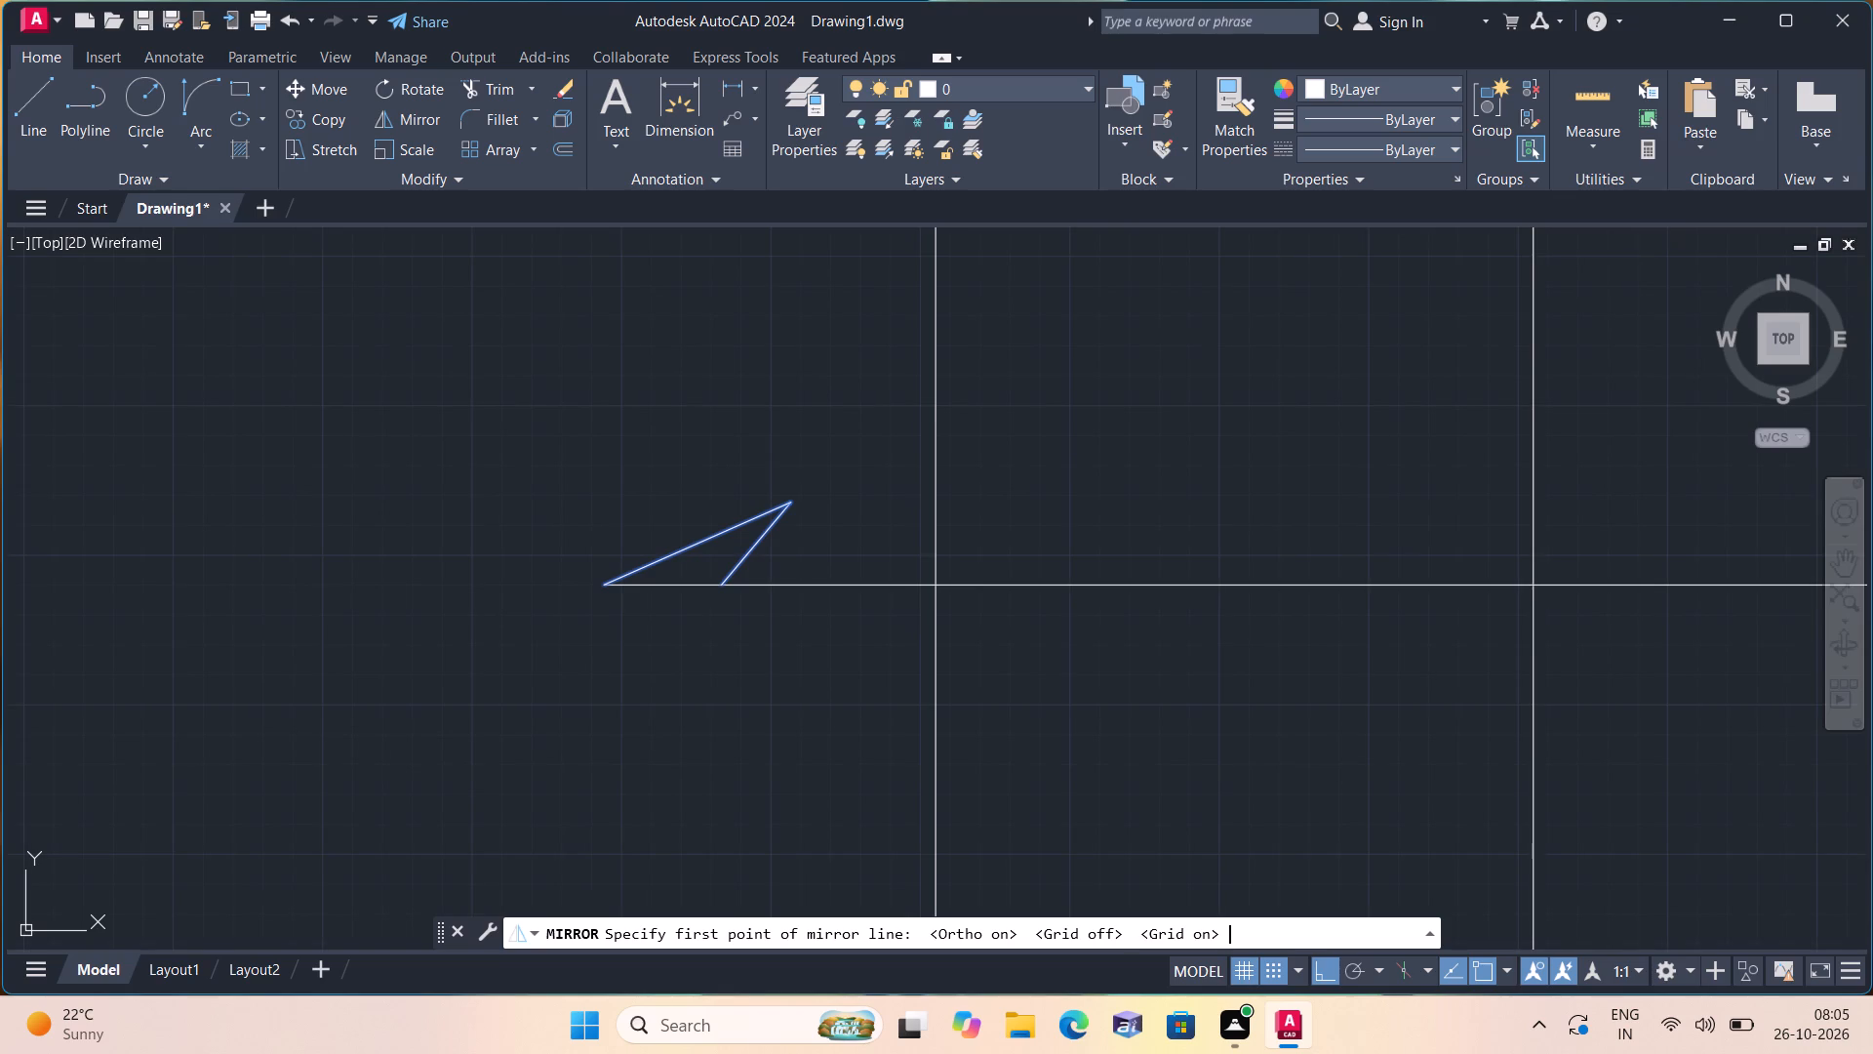
click(728, 583)
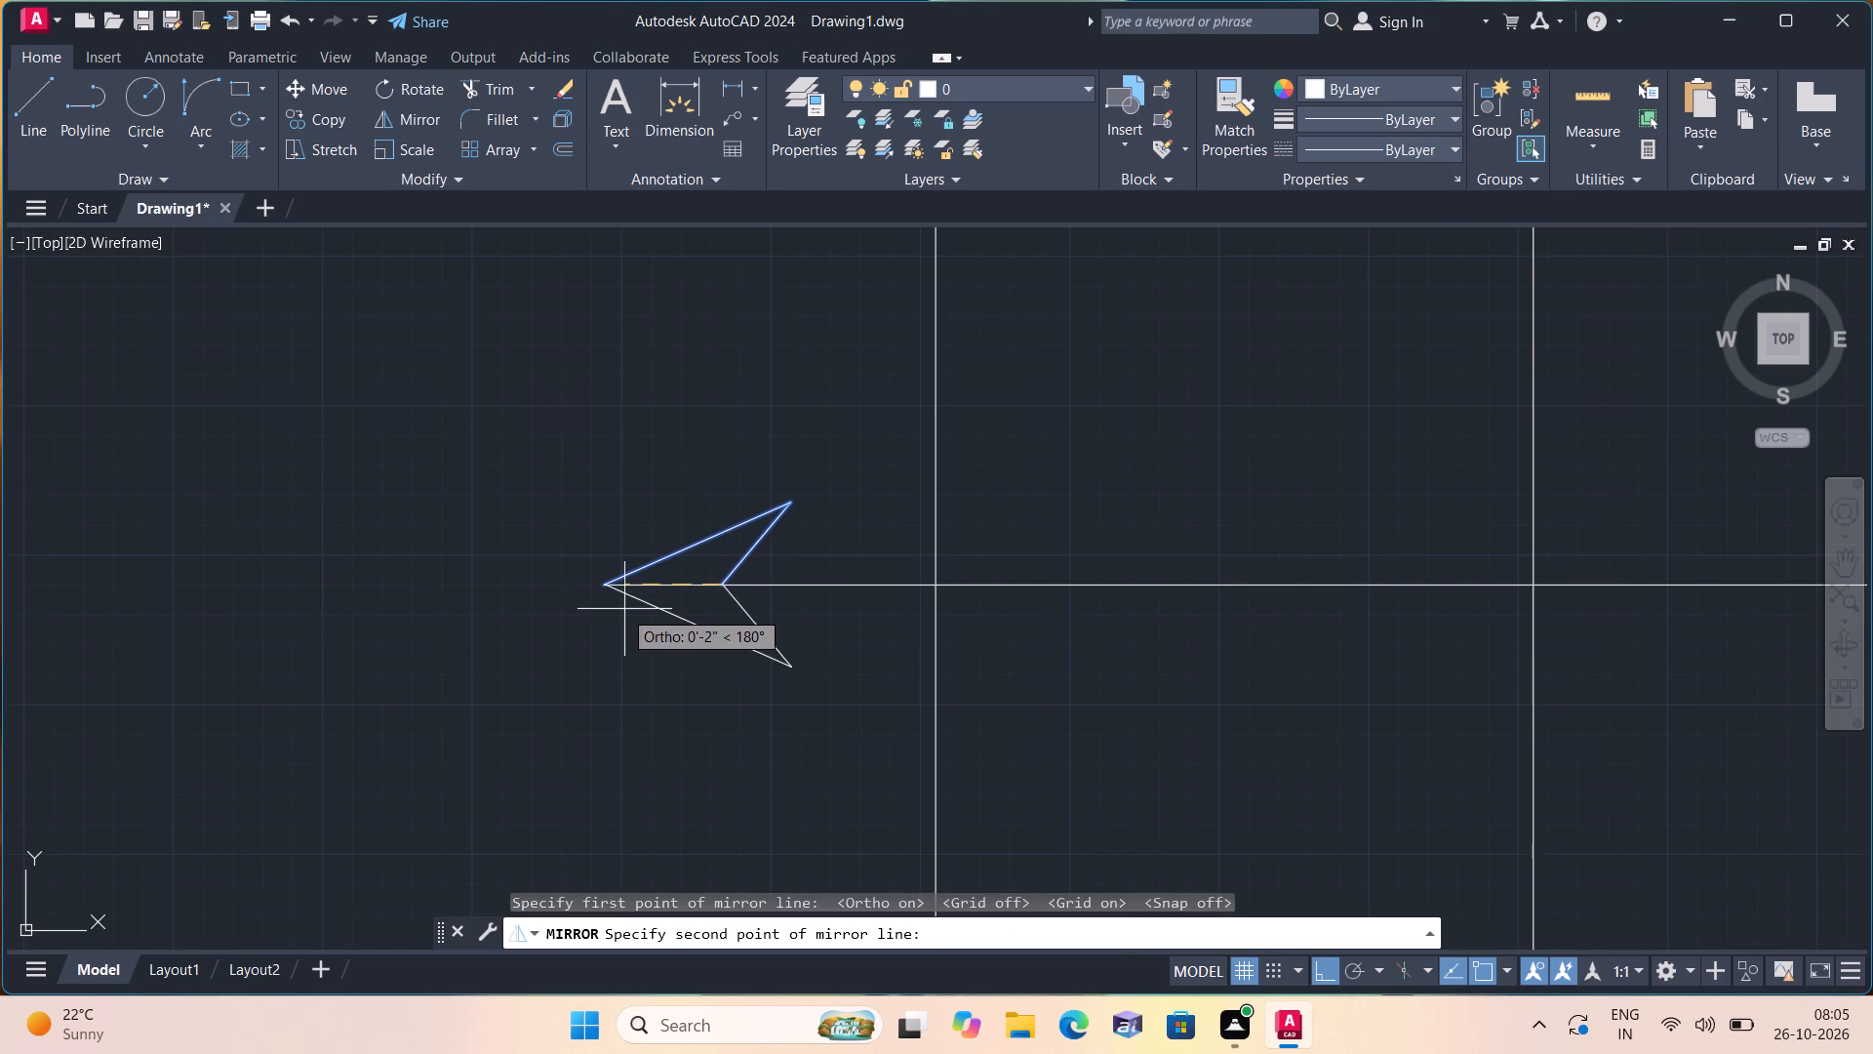
click(618, 610)
text(n)
key(space)
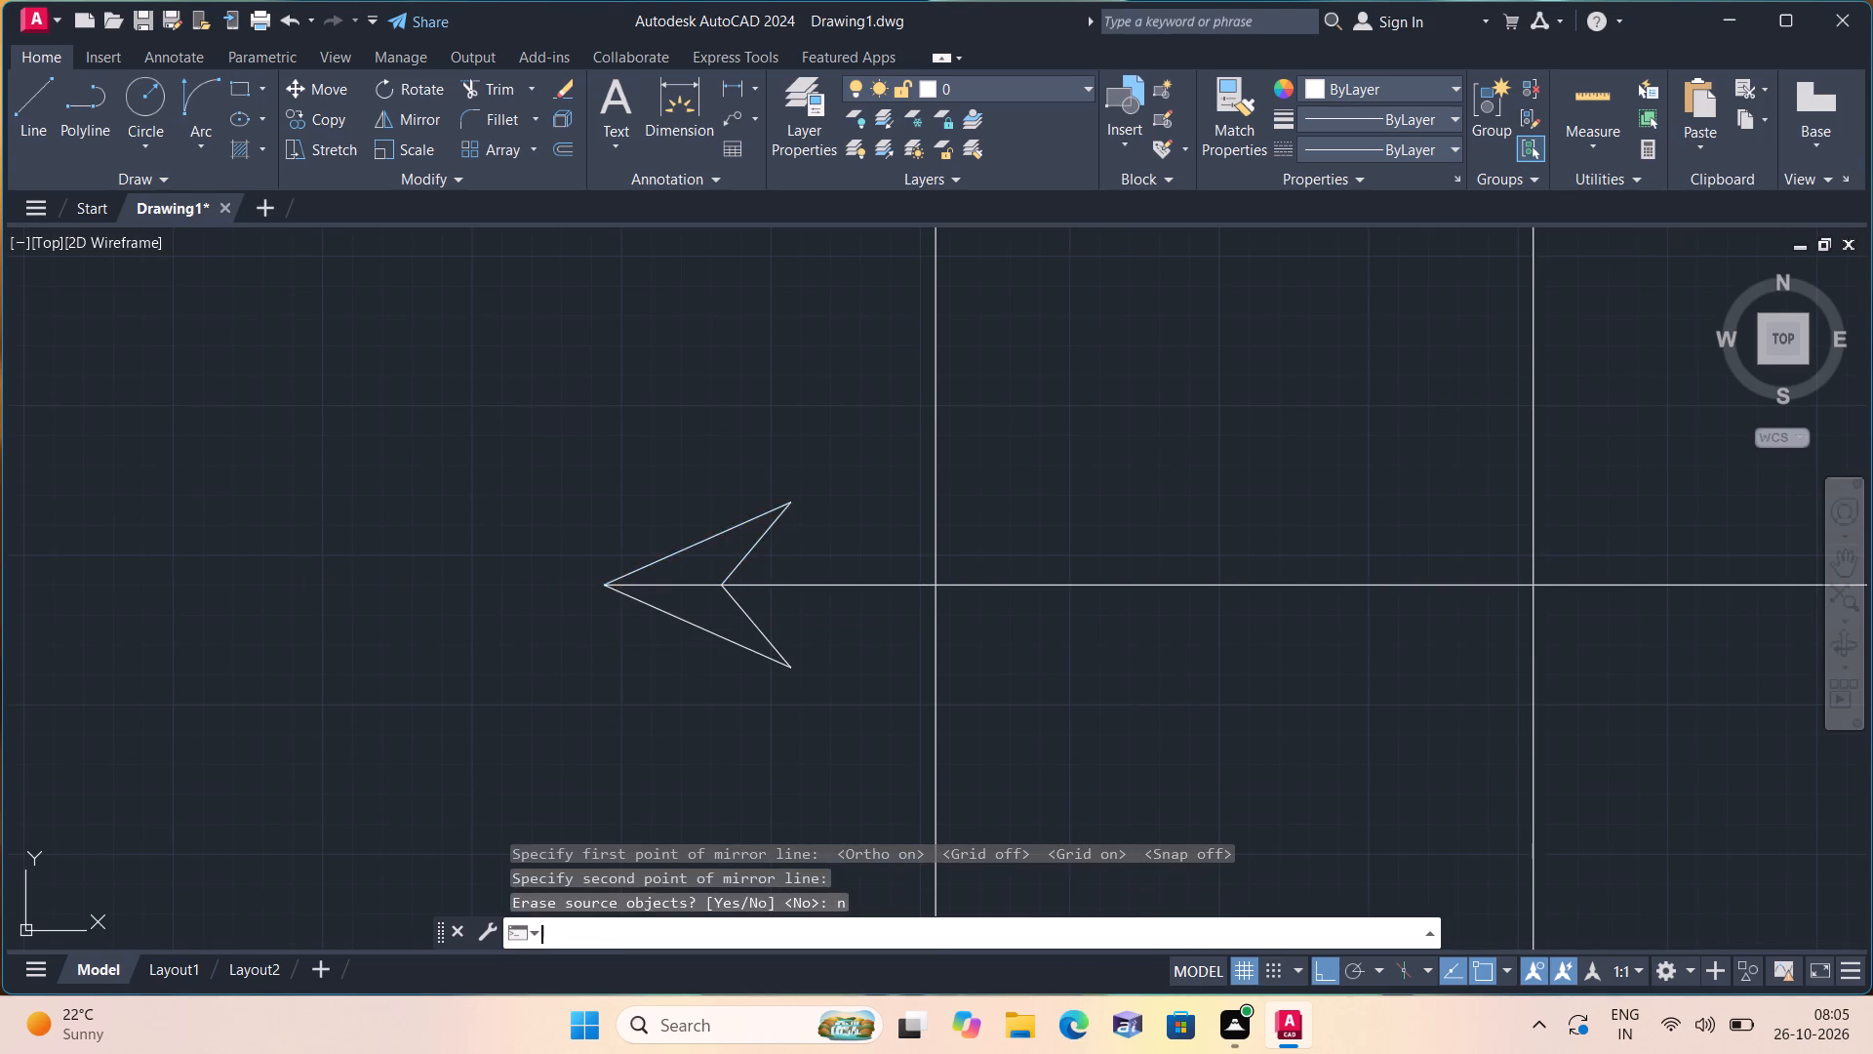
scroll(618, 610, down, 2)
key(Escape)
Look over the floor plan from the staircase up to the top rooms.
scroll(656, 655, down, 1)
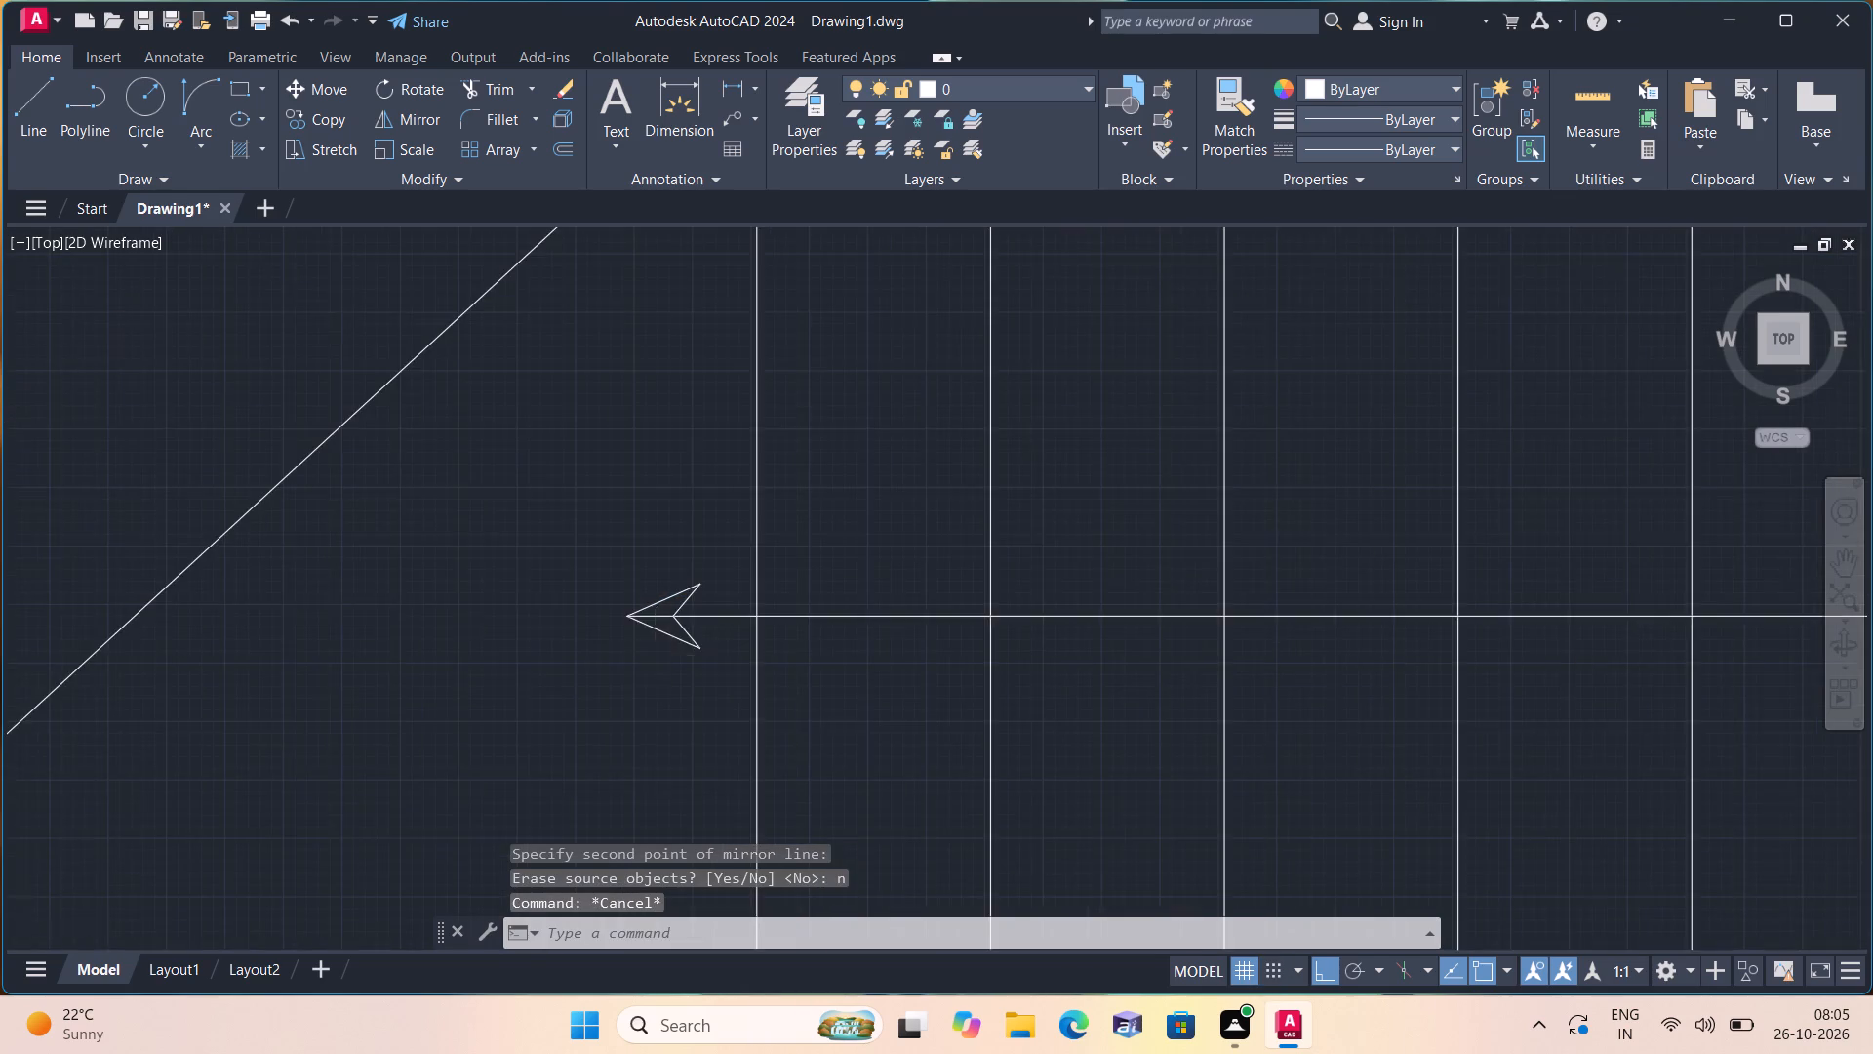
scroll(688, 655, down, 1)
middle_drag(687, 655, 662, 536)
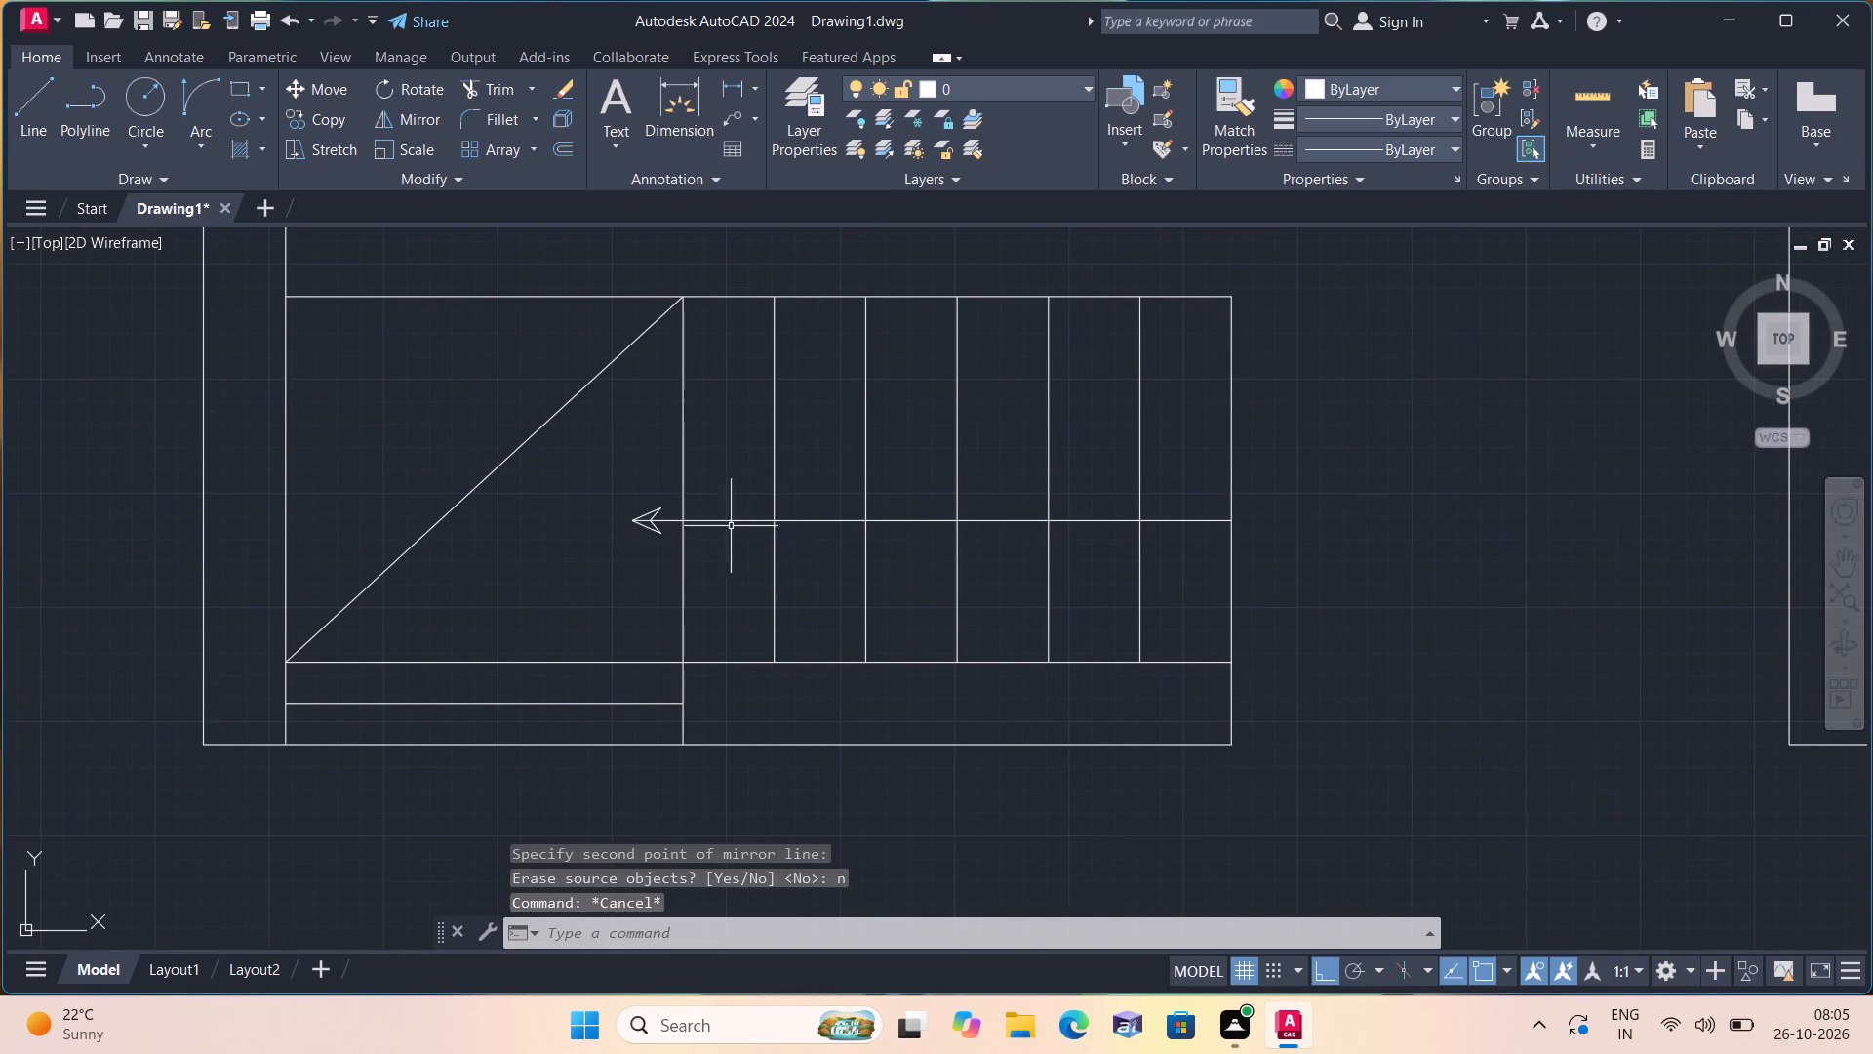
scroll(757, 537, down, 1)
middle_drag(754, 537, 705, 628)
scroll(705, 628, down, 1)
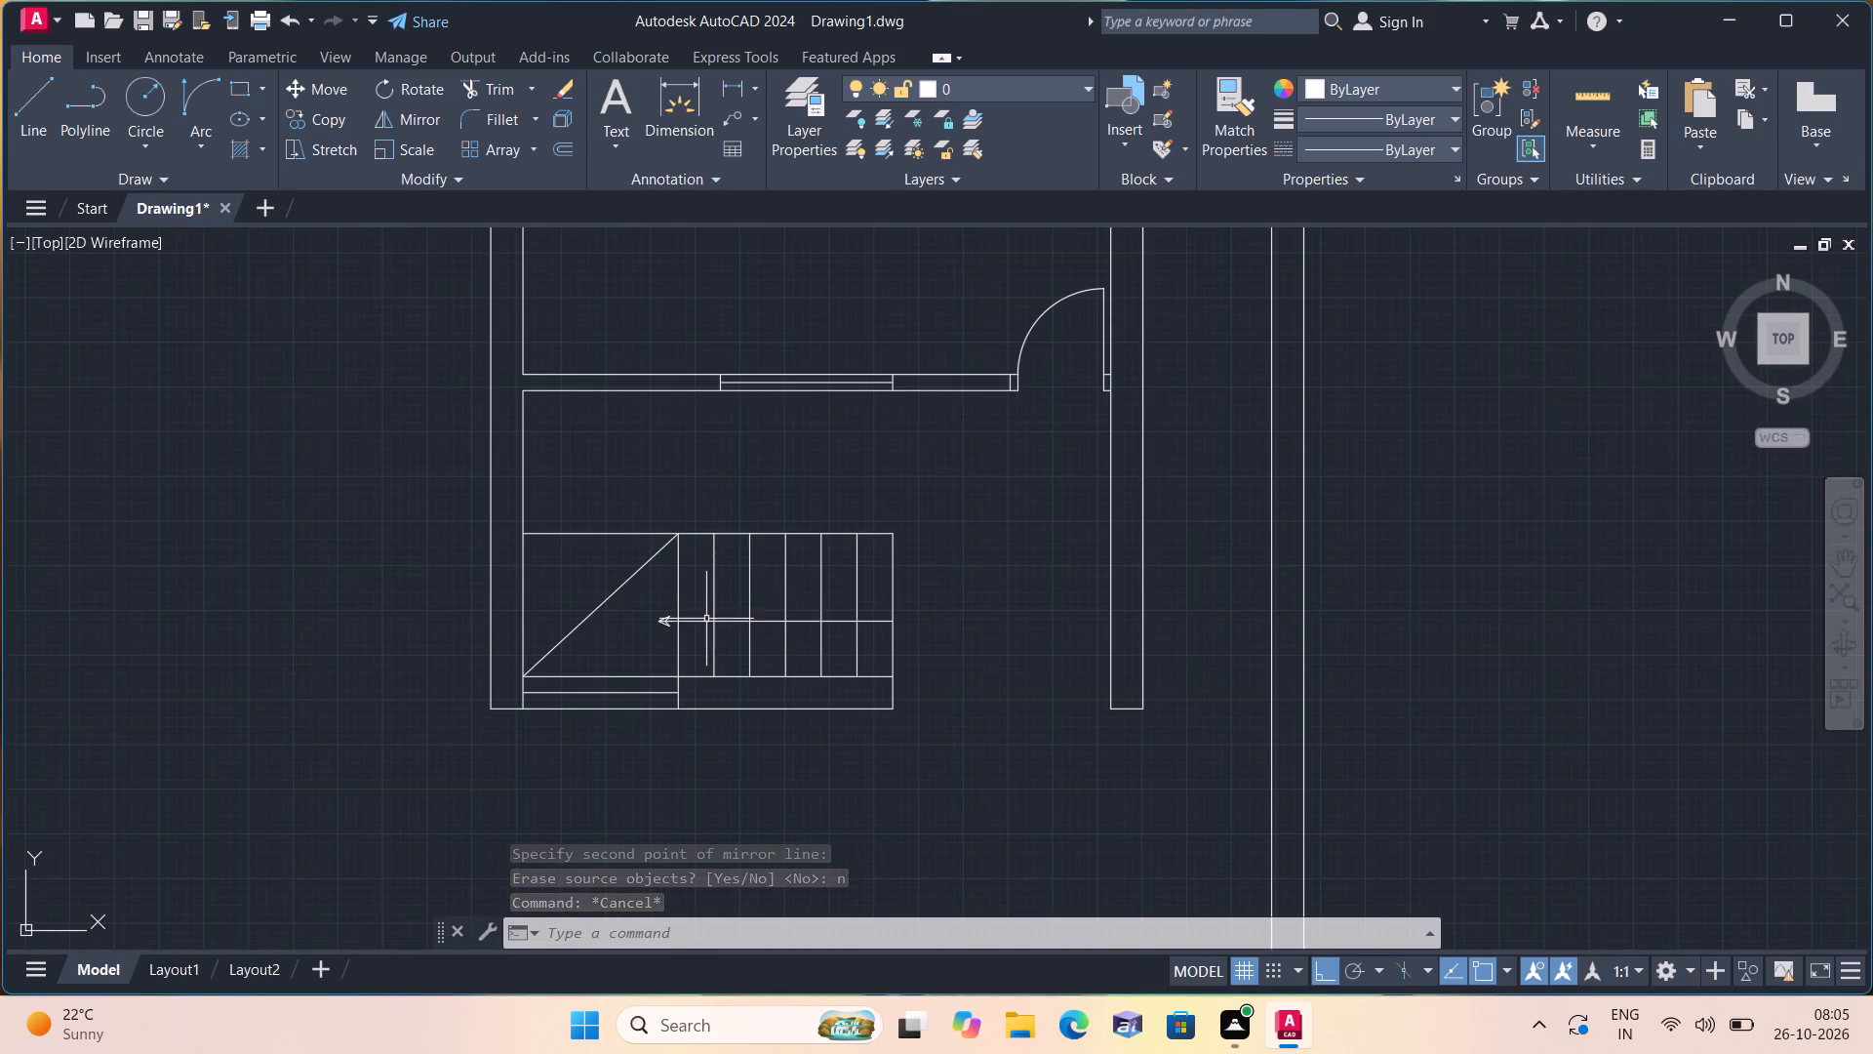
scroll(706, 609, down, 1)
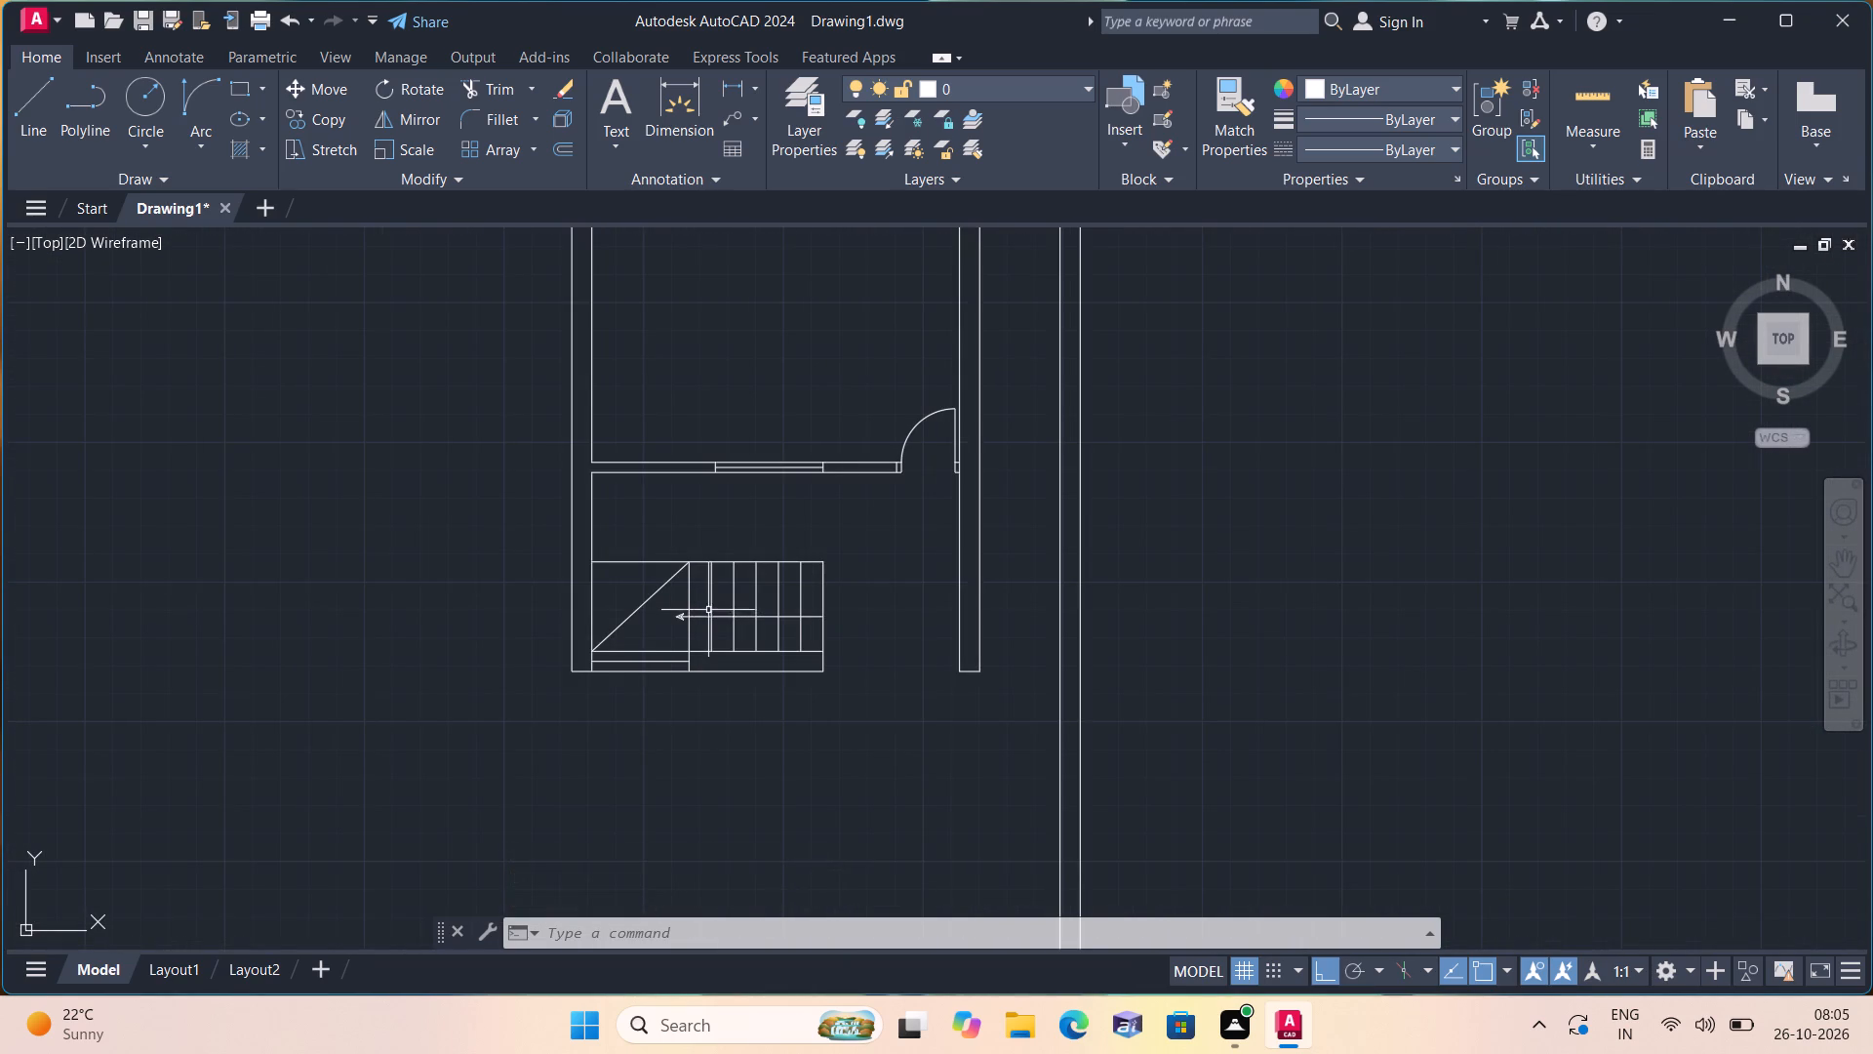
middle_drag(708, 613, 719, 678)
scroll(719, 677, down, 1)
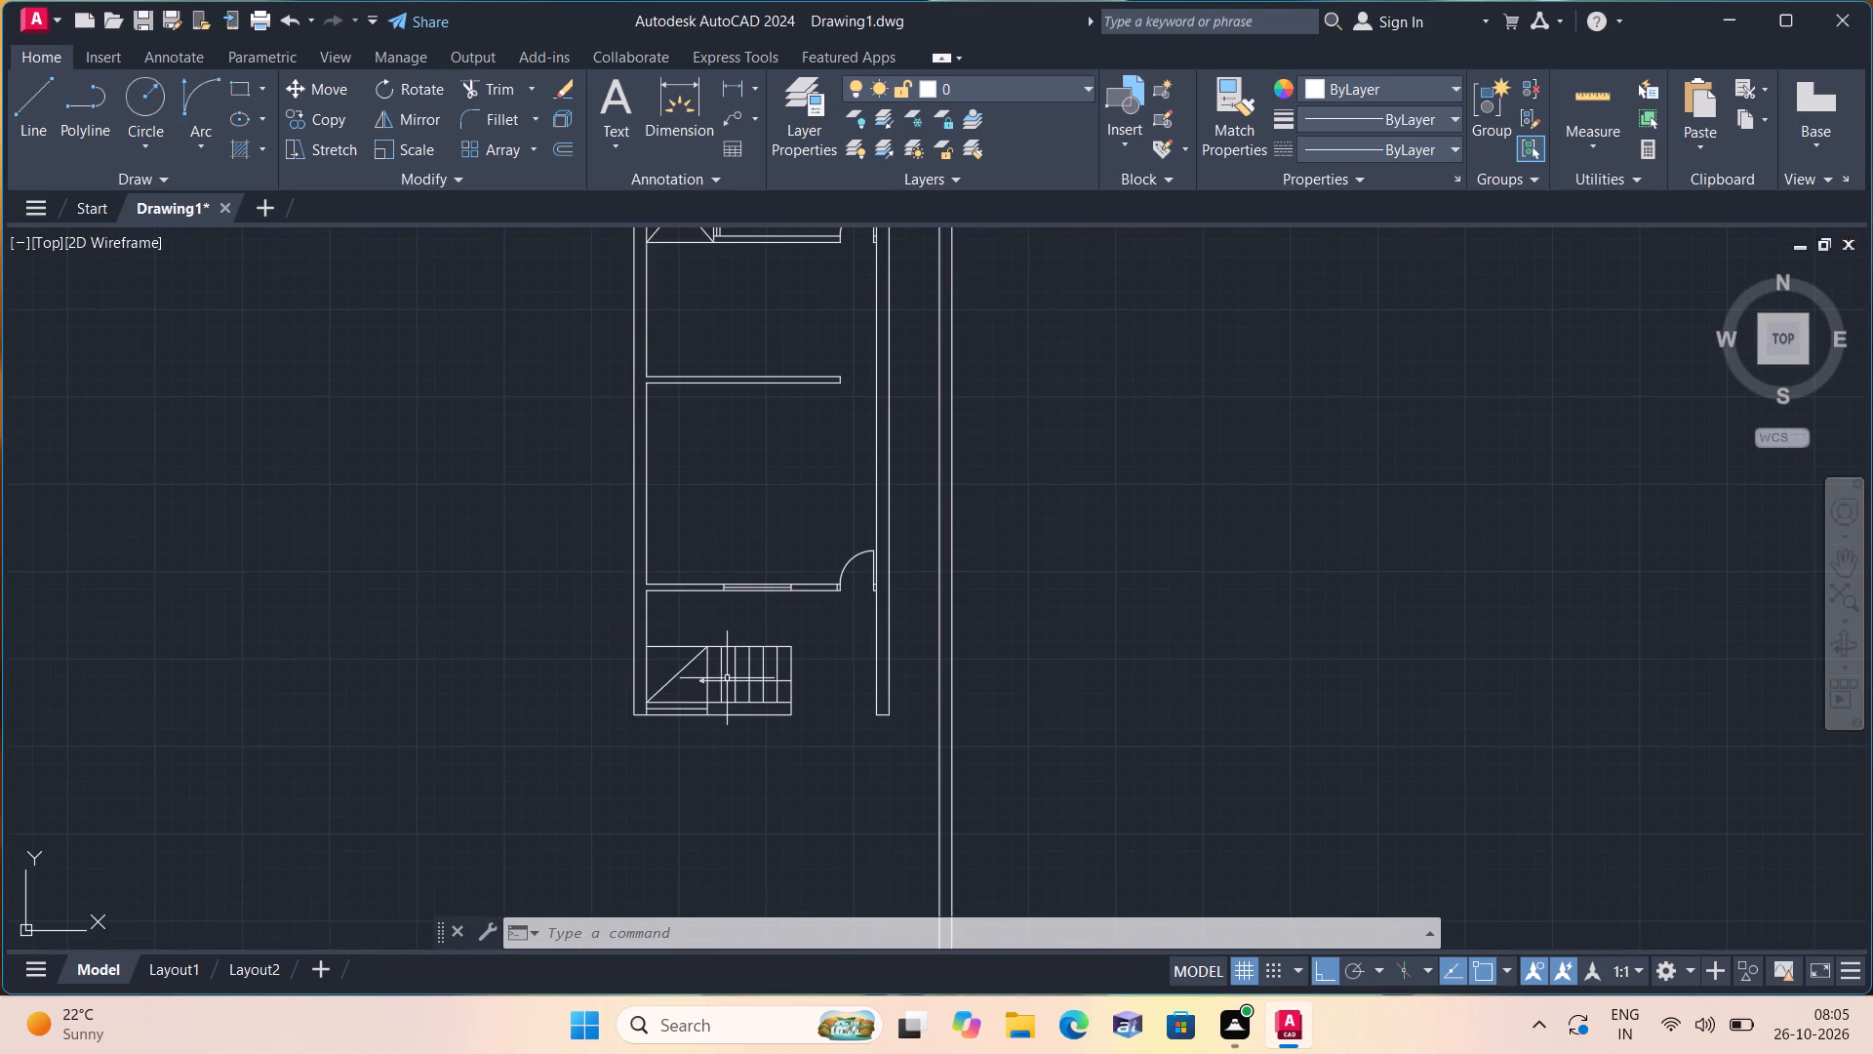
scroll(773, 652, down, 1)
scroll(803, 349, up, 1)
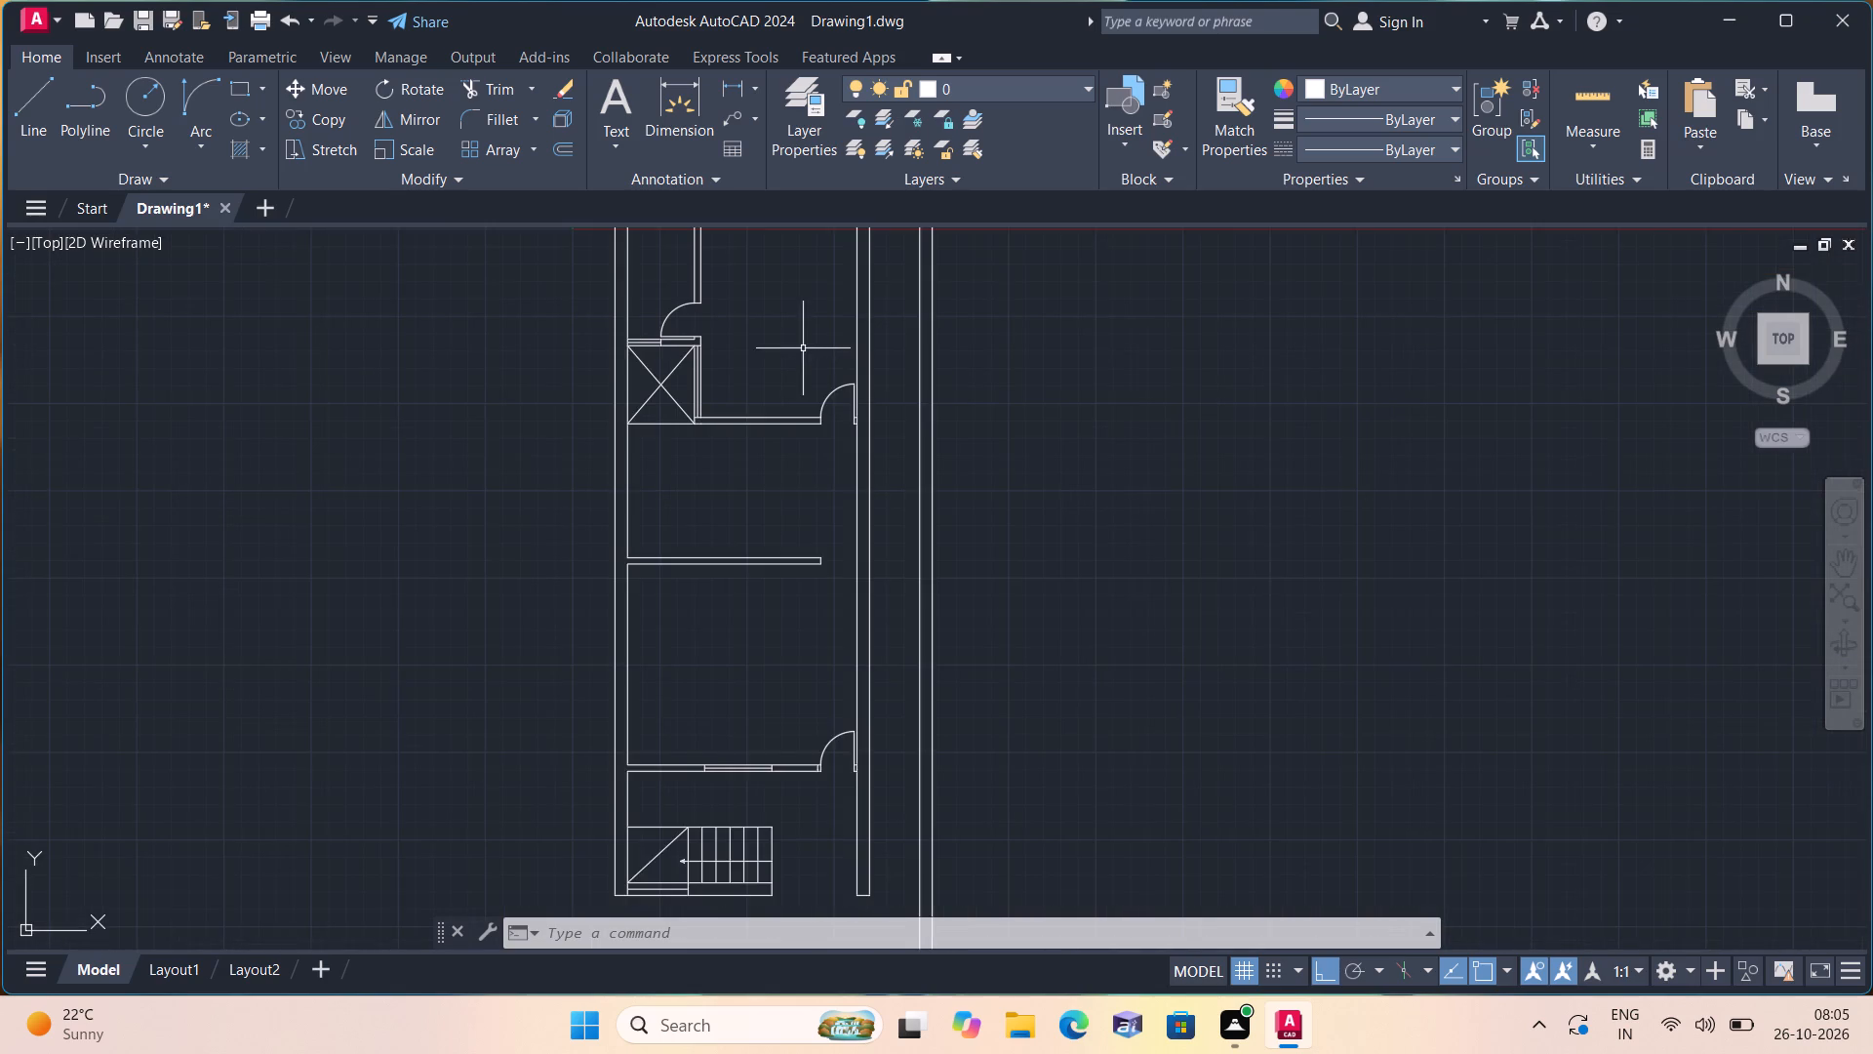
middle_drag(796, 392, 765, 459)
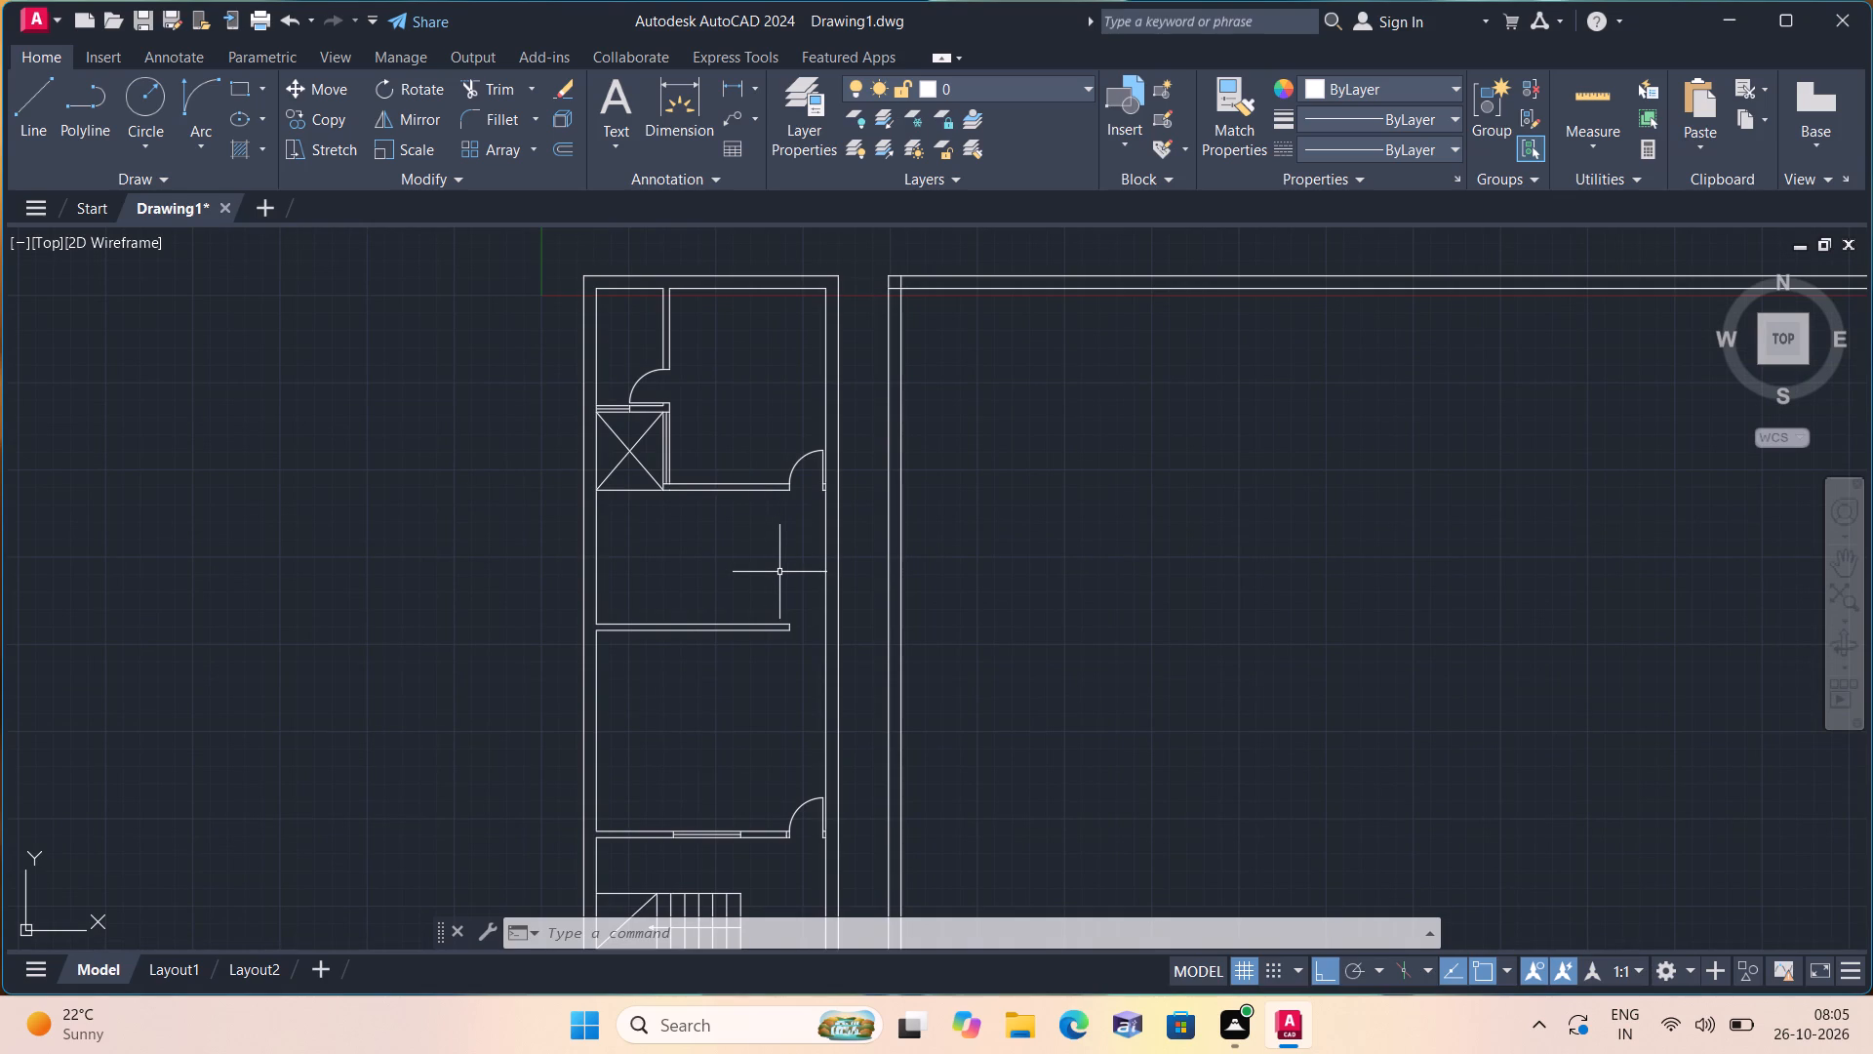
middle_drag(777, 571, 775, 521)
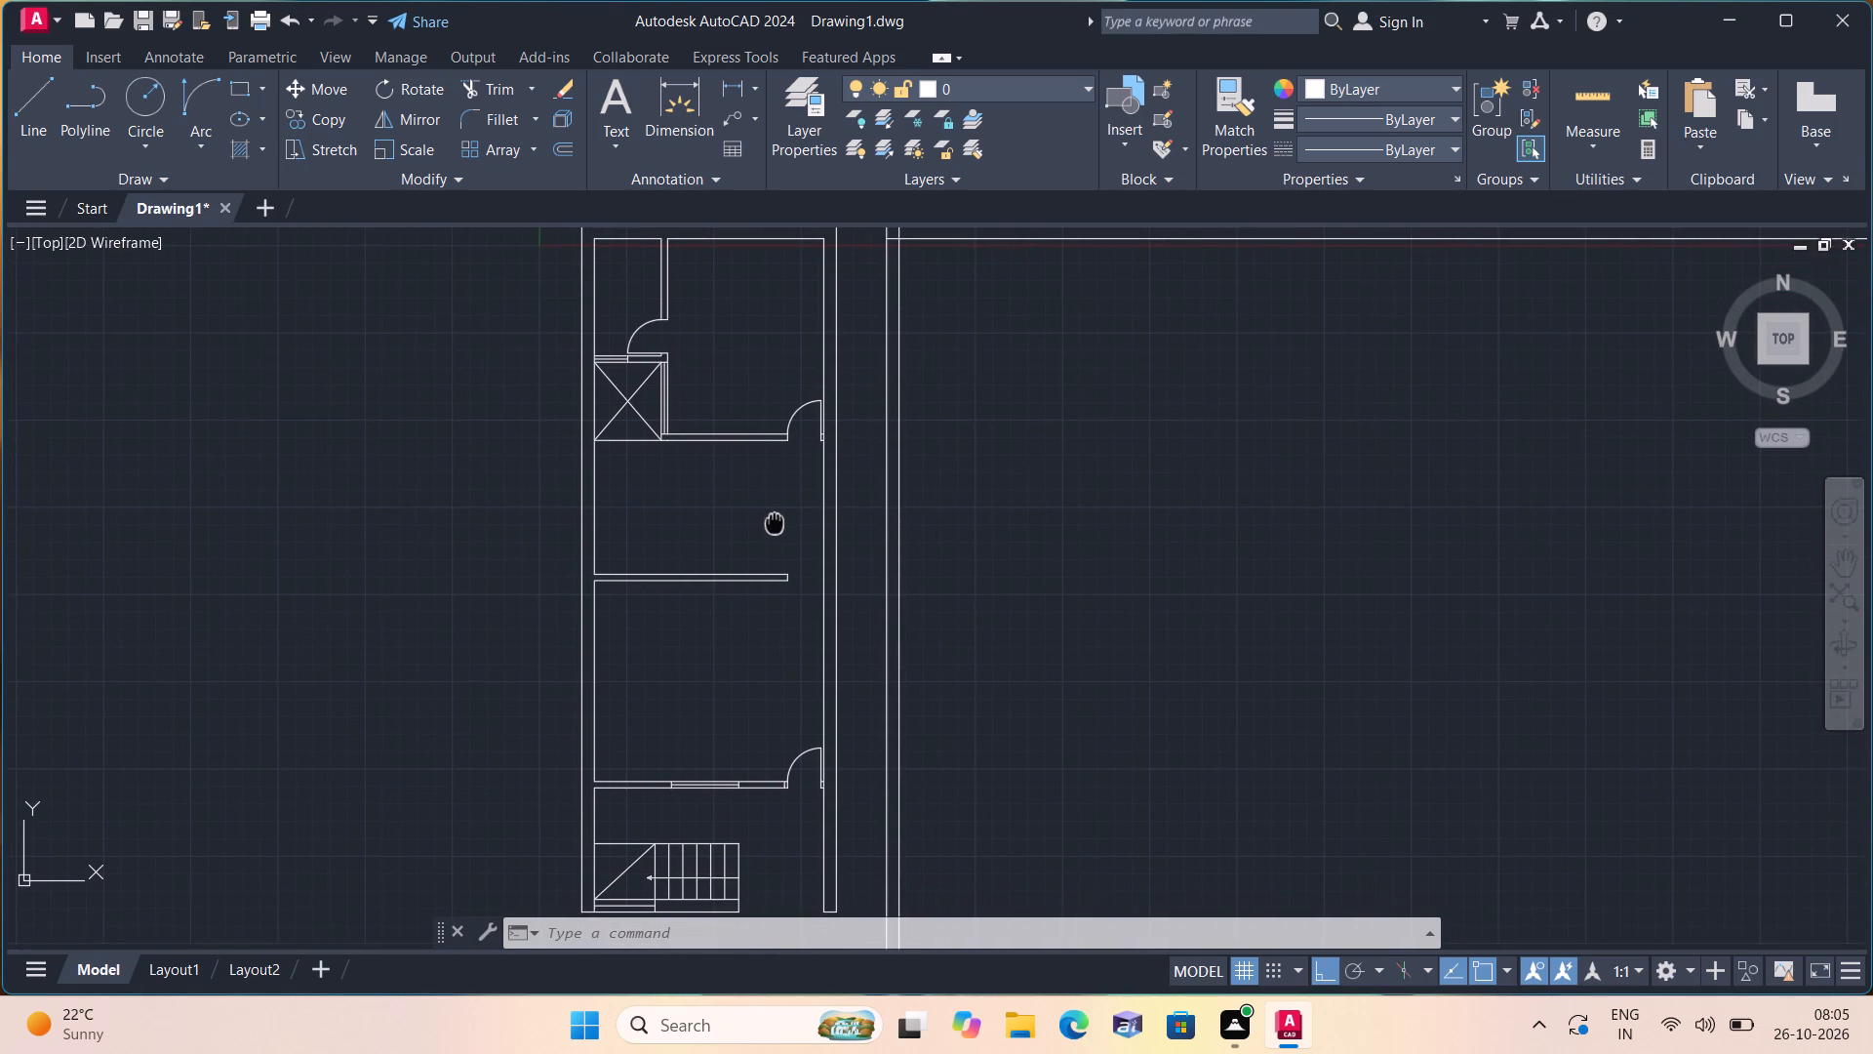
middle_drag(775, 521, 781, 530)
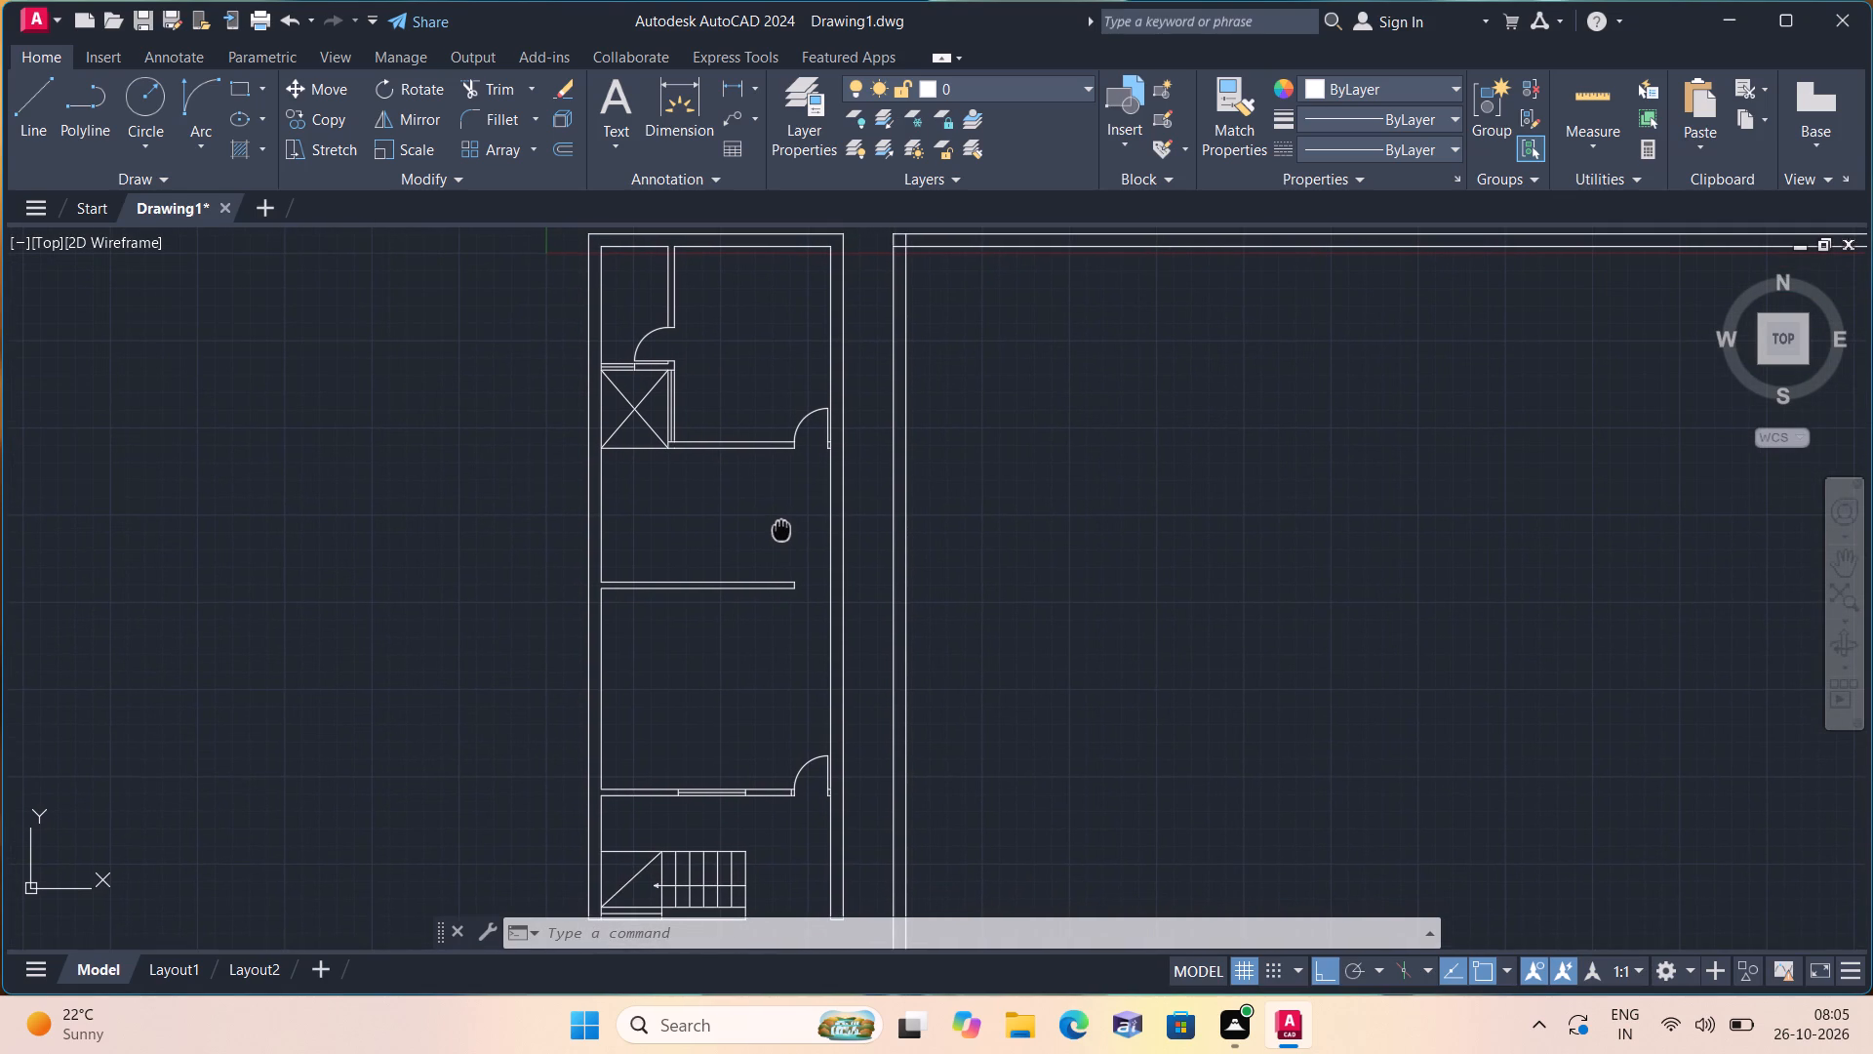
middle_drag(781, 530, 801, 487)
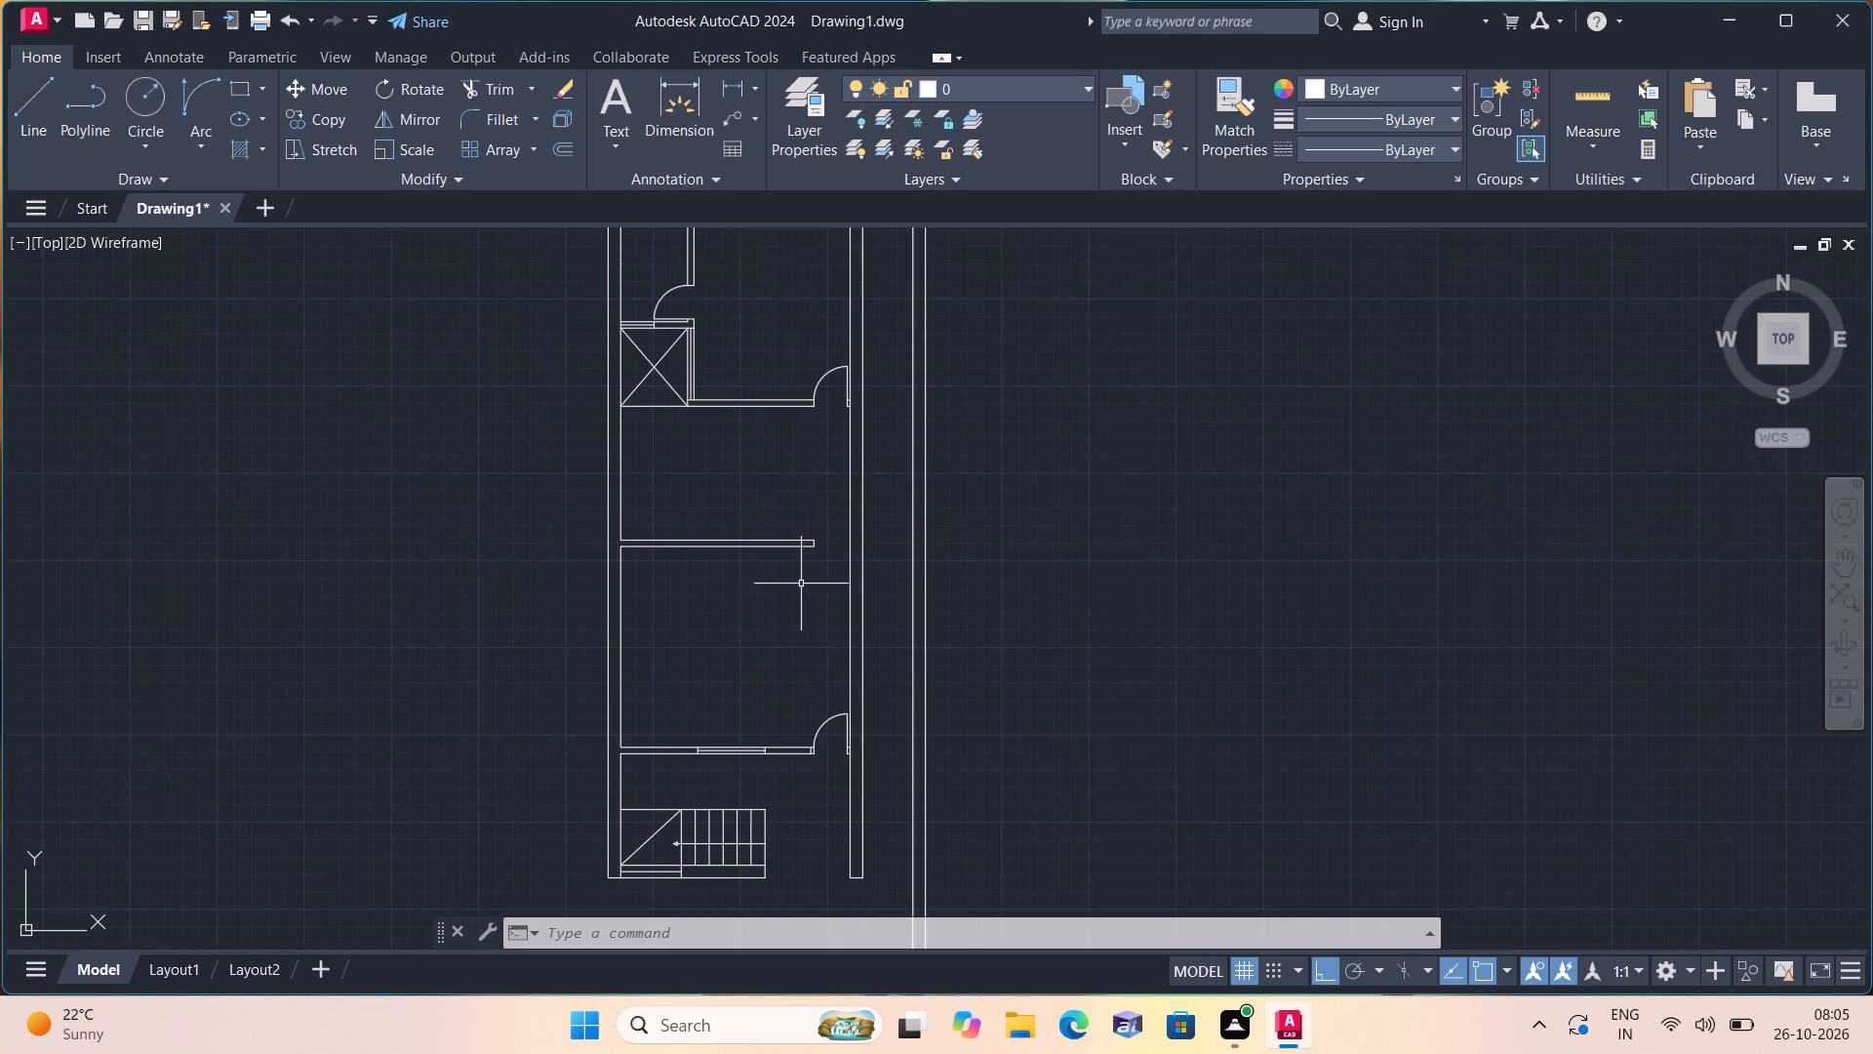
middle_drag(791, 584, 806, 483)
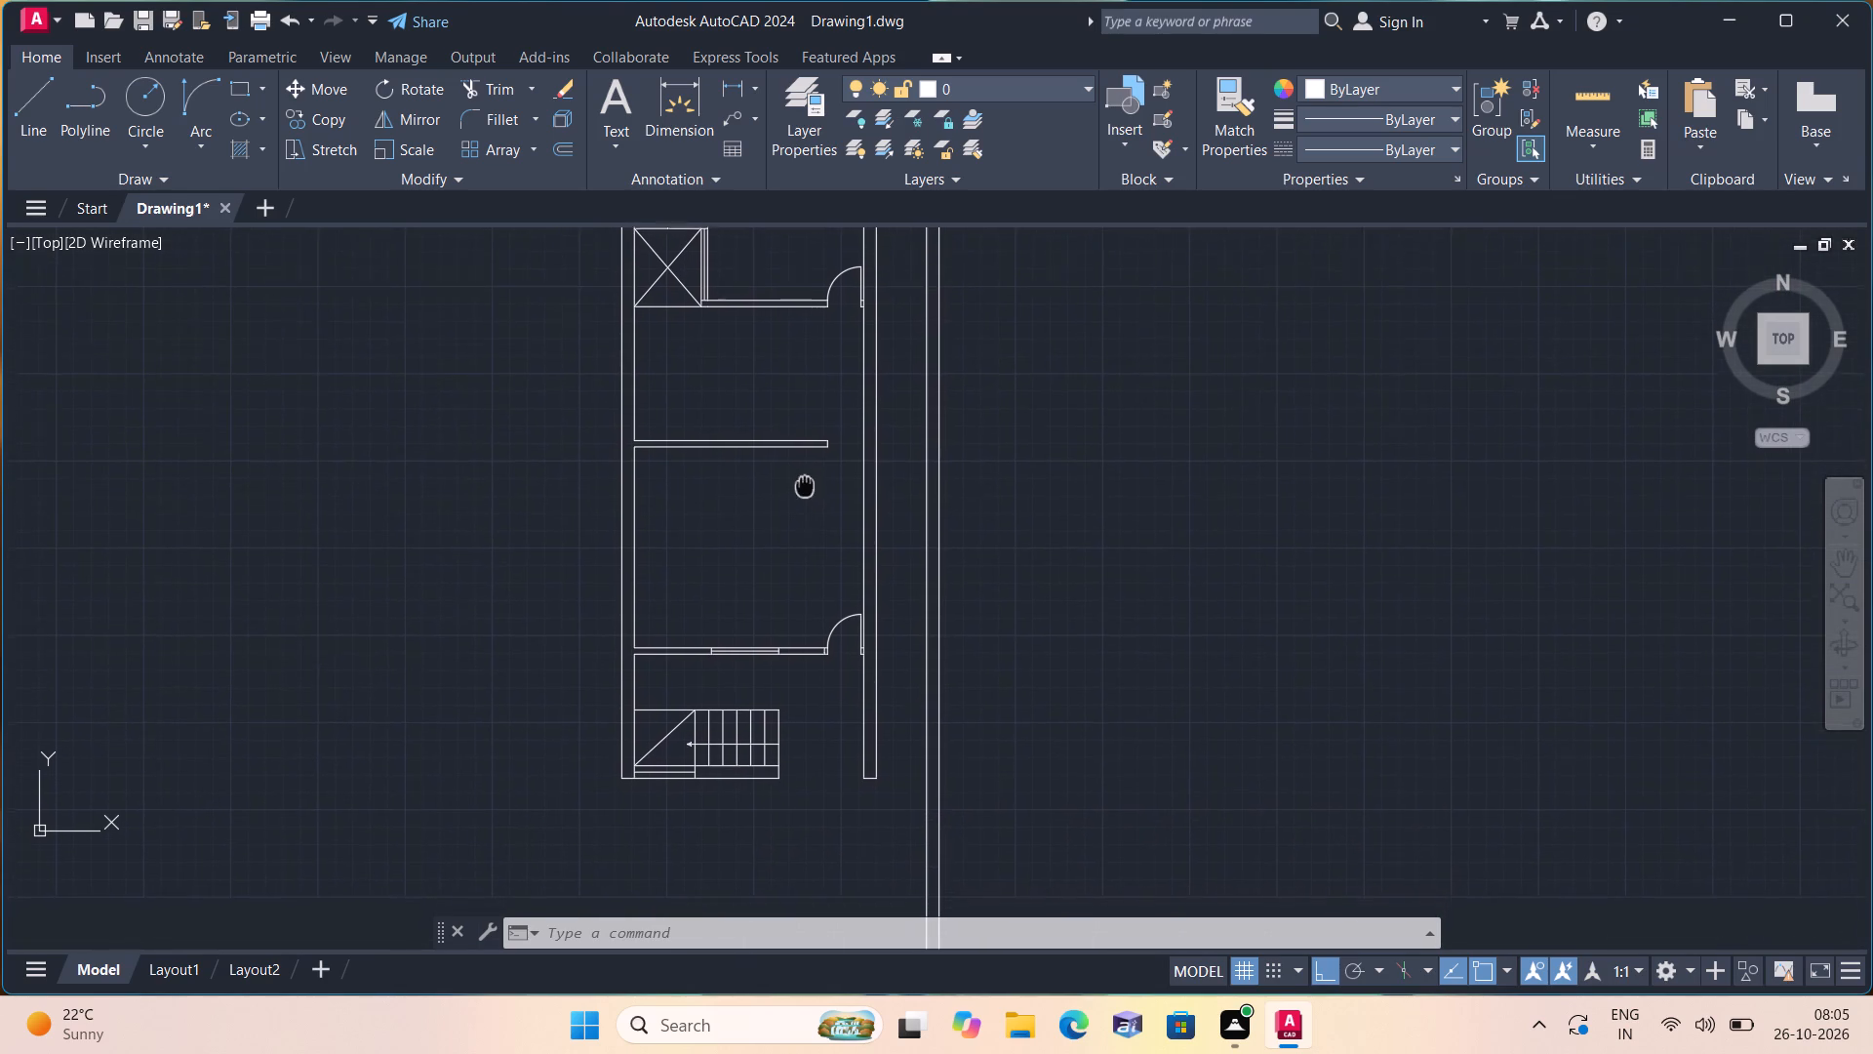
middle_drag(806, 483, 810, 476)
middle_drag(814, 653, 830, 567)
scroll(799, 585, down, 1)
middle_drag(799, 596, 844, 797)
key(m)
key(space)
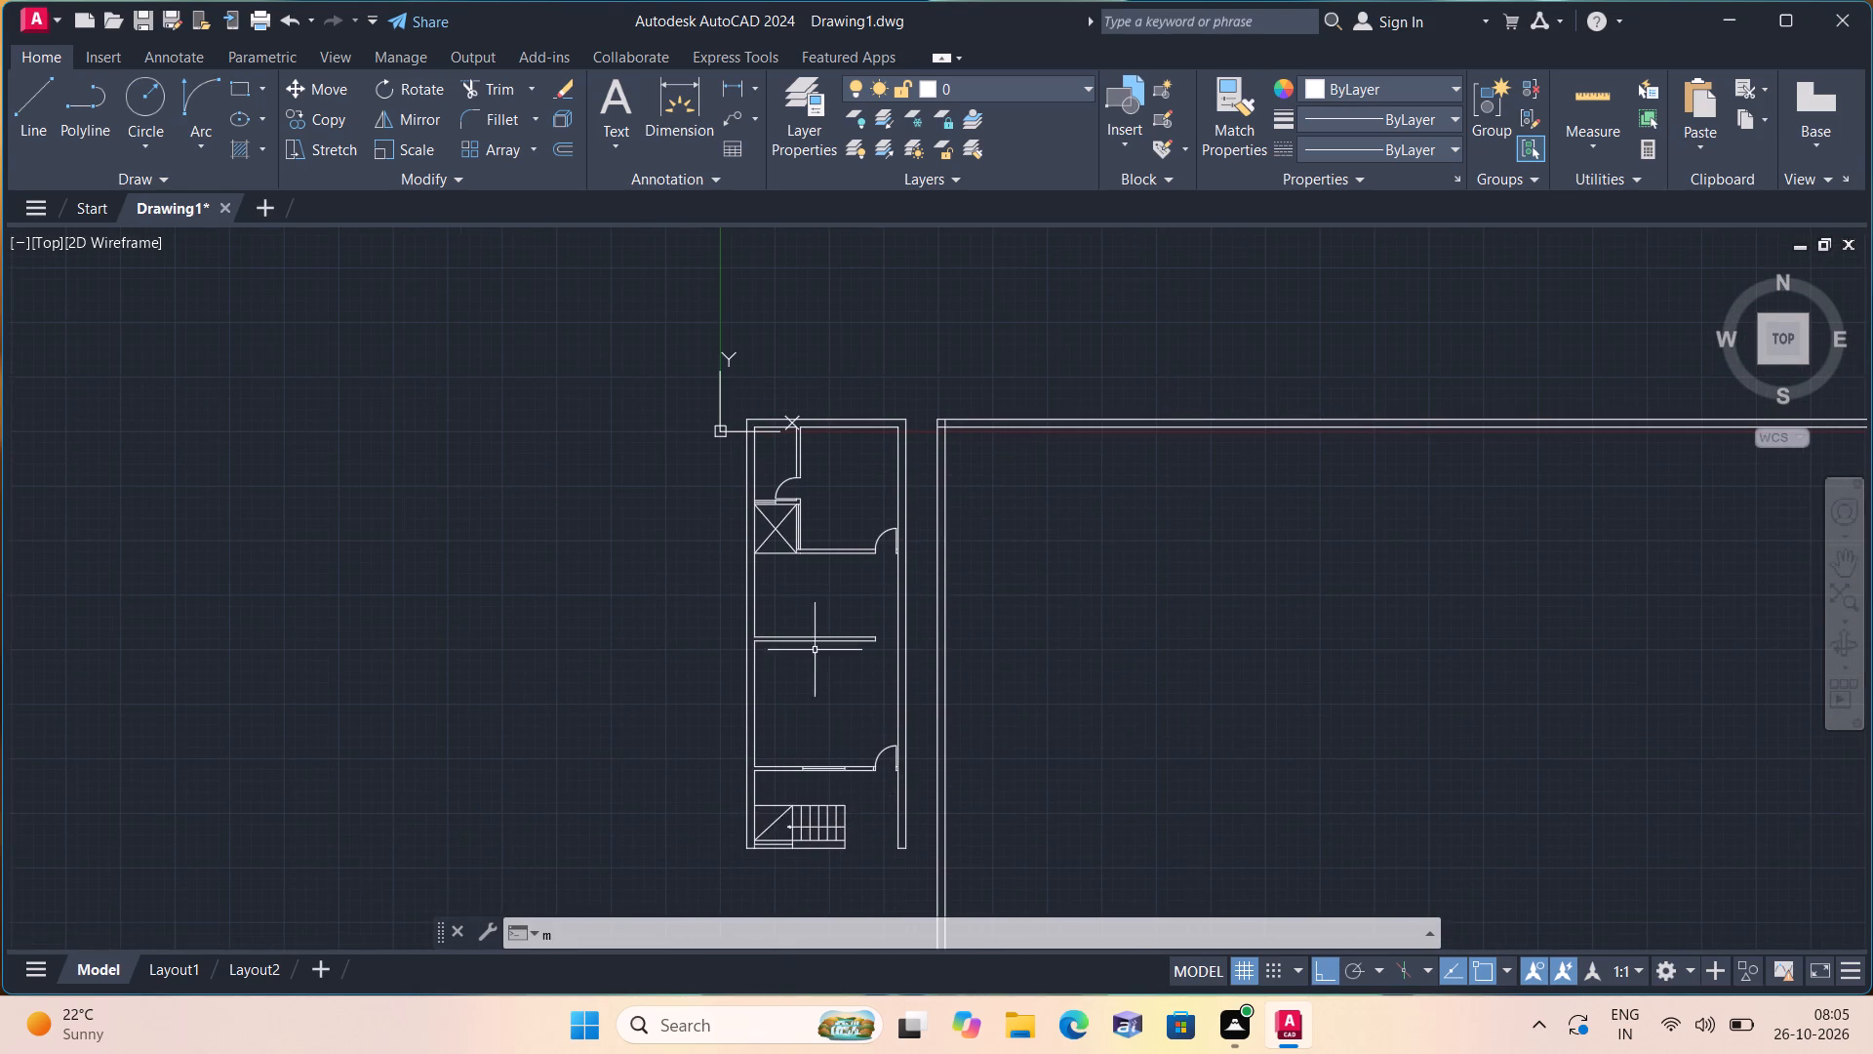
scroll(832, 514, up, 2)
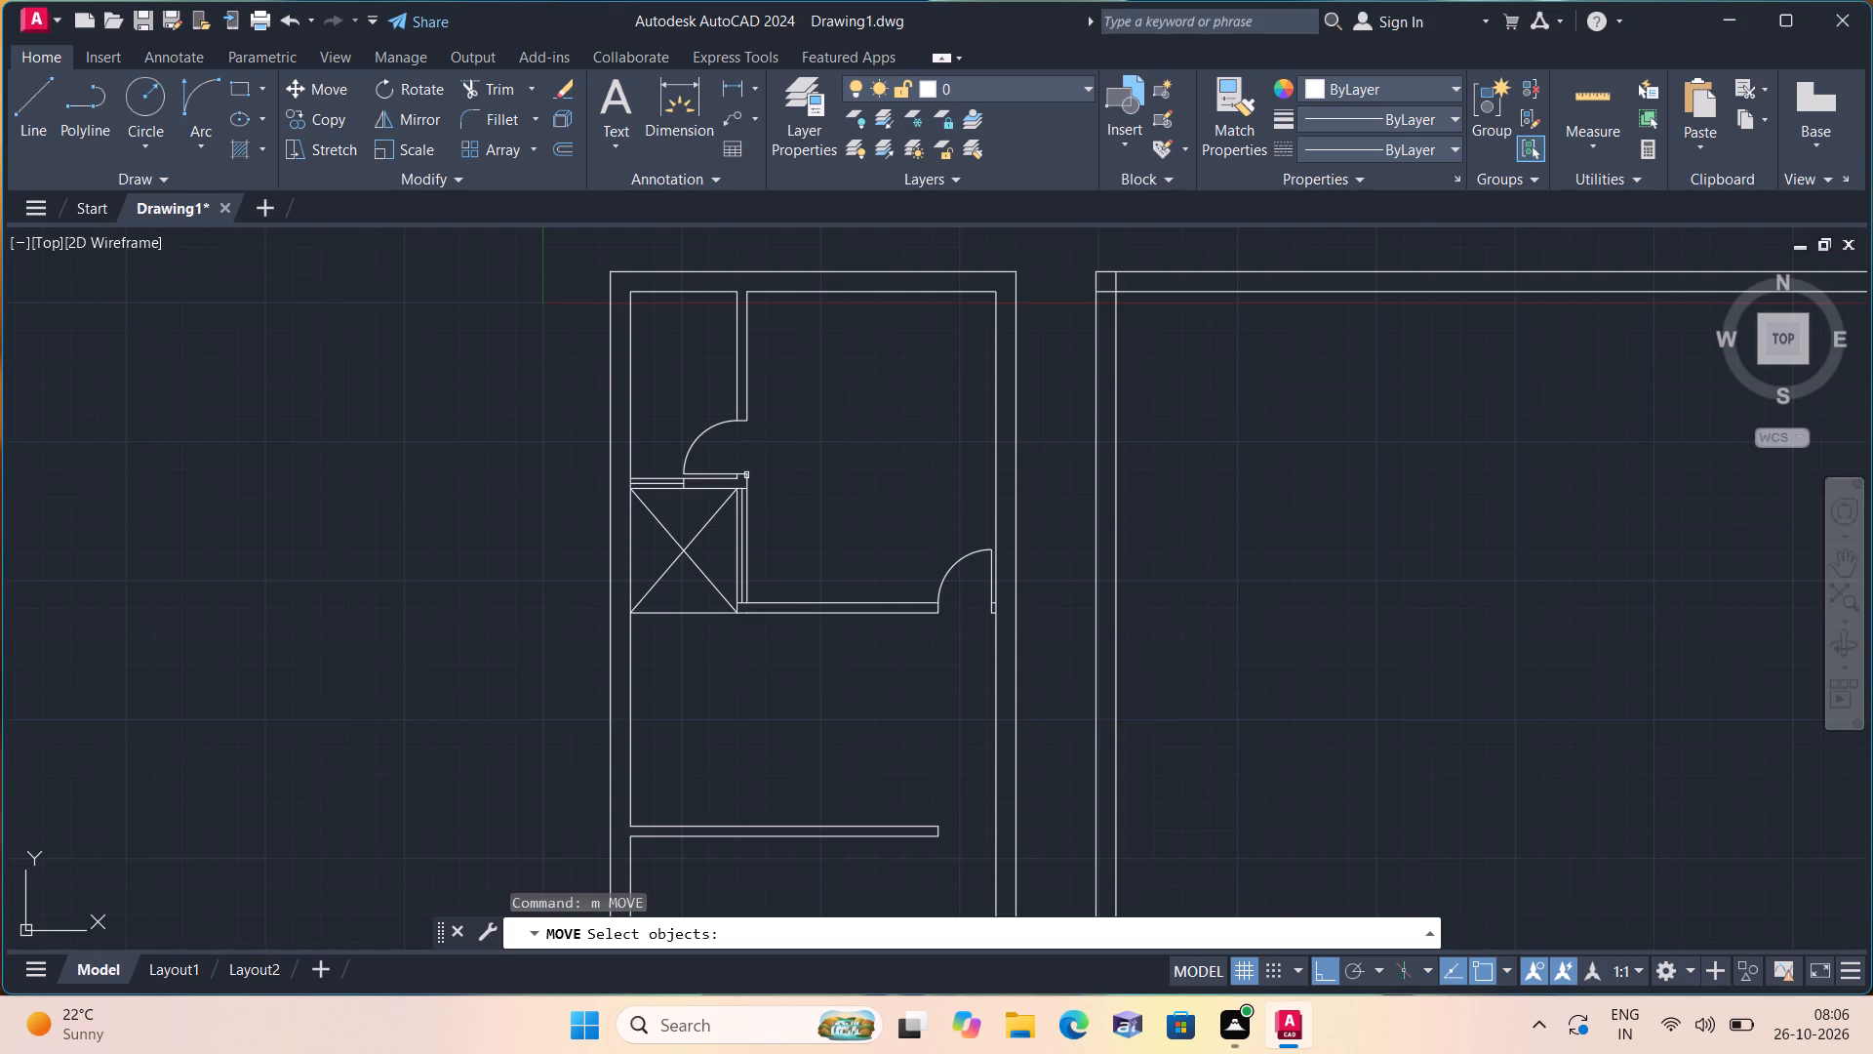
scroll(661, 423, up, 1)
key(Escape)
Add multiline text in the small room above the crossed shaft reading TOILET with 4'0"X7'0" on the second line.
text(mt)
key(space)
triple_click(662, 399)
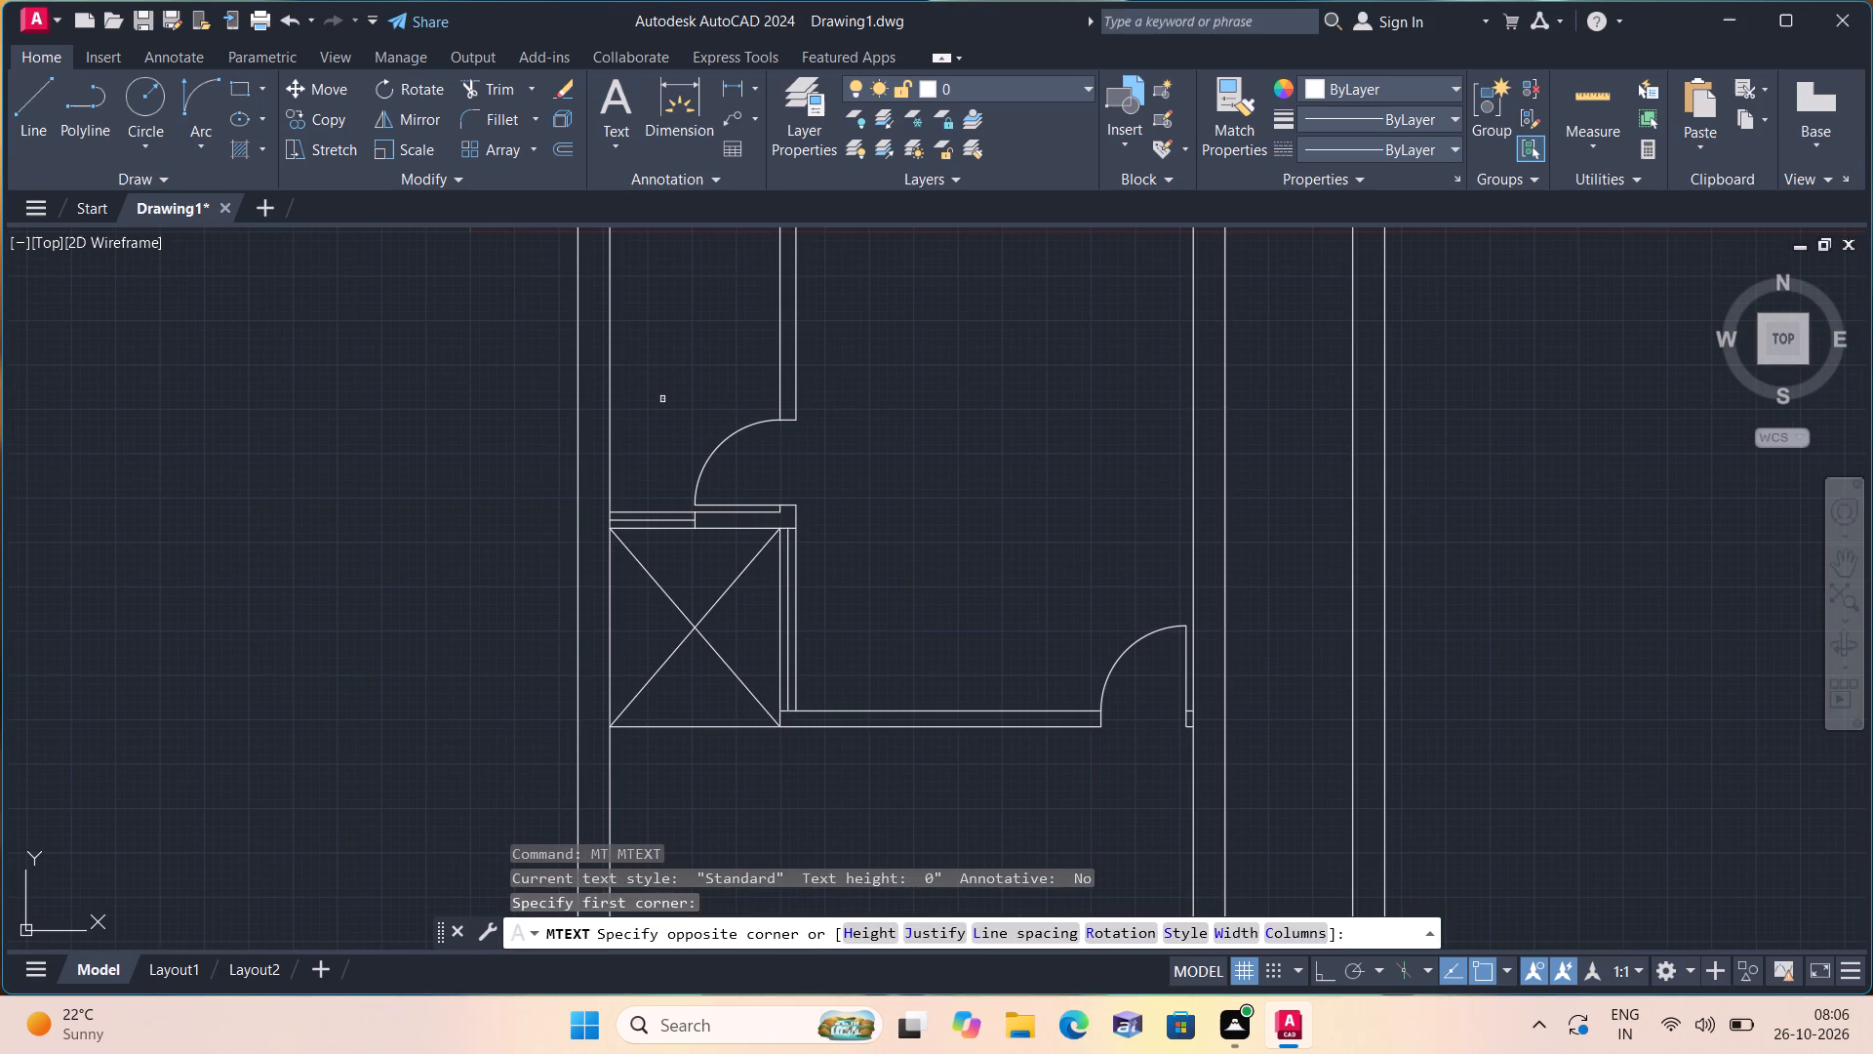
click(662, 399)
text(toilet)
key(Return)
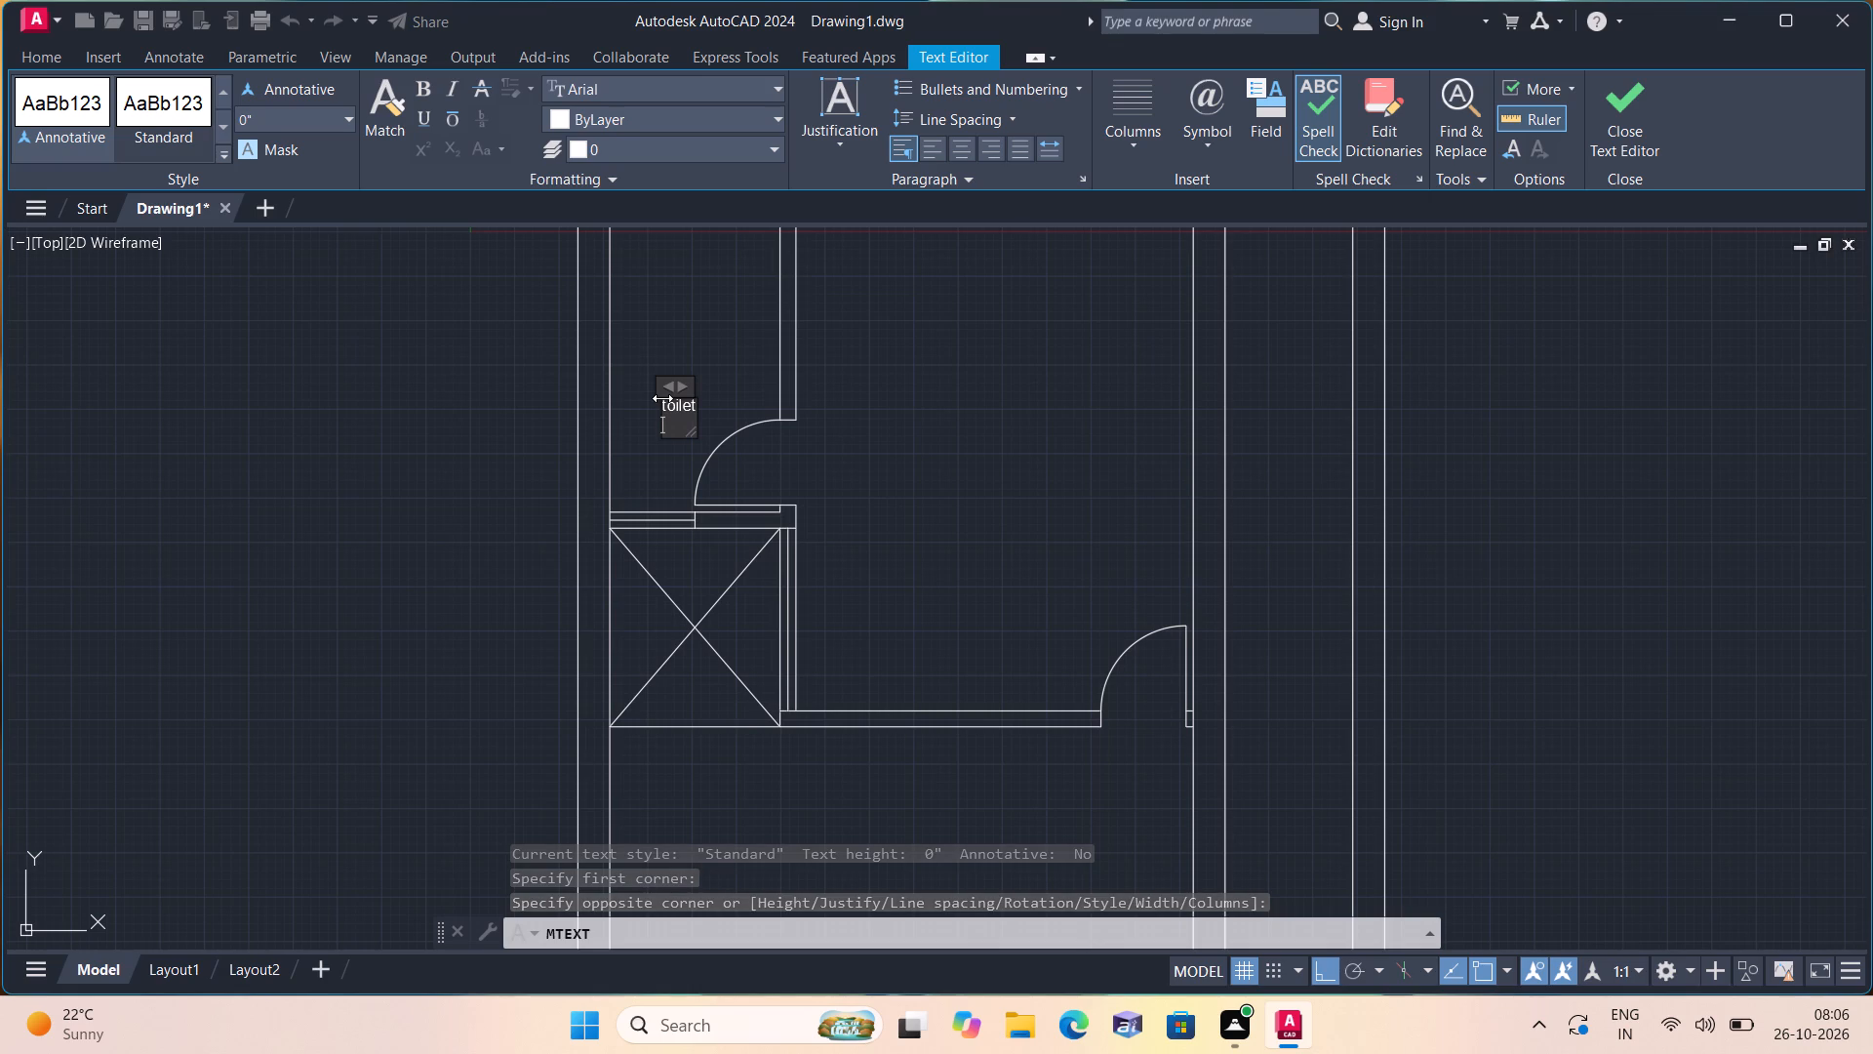
key(BackSpace)
key(BackSpace)
key(BackSpace)
key(BackSpace)
key(BackSpace)
key(BackSpace)
key(BackSpace)
key(BackSpace)
key(BackSpace)
key(BackSpace)
key(BackSpace)
key(BackSpace)
key(BackSpace)
key(BackSpace)
key(BackSpace)
key(BackSpace)
key(BackSpace)
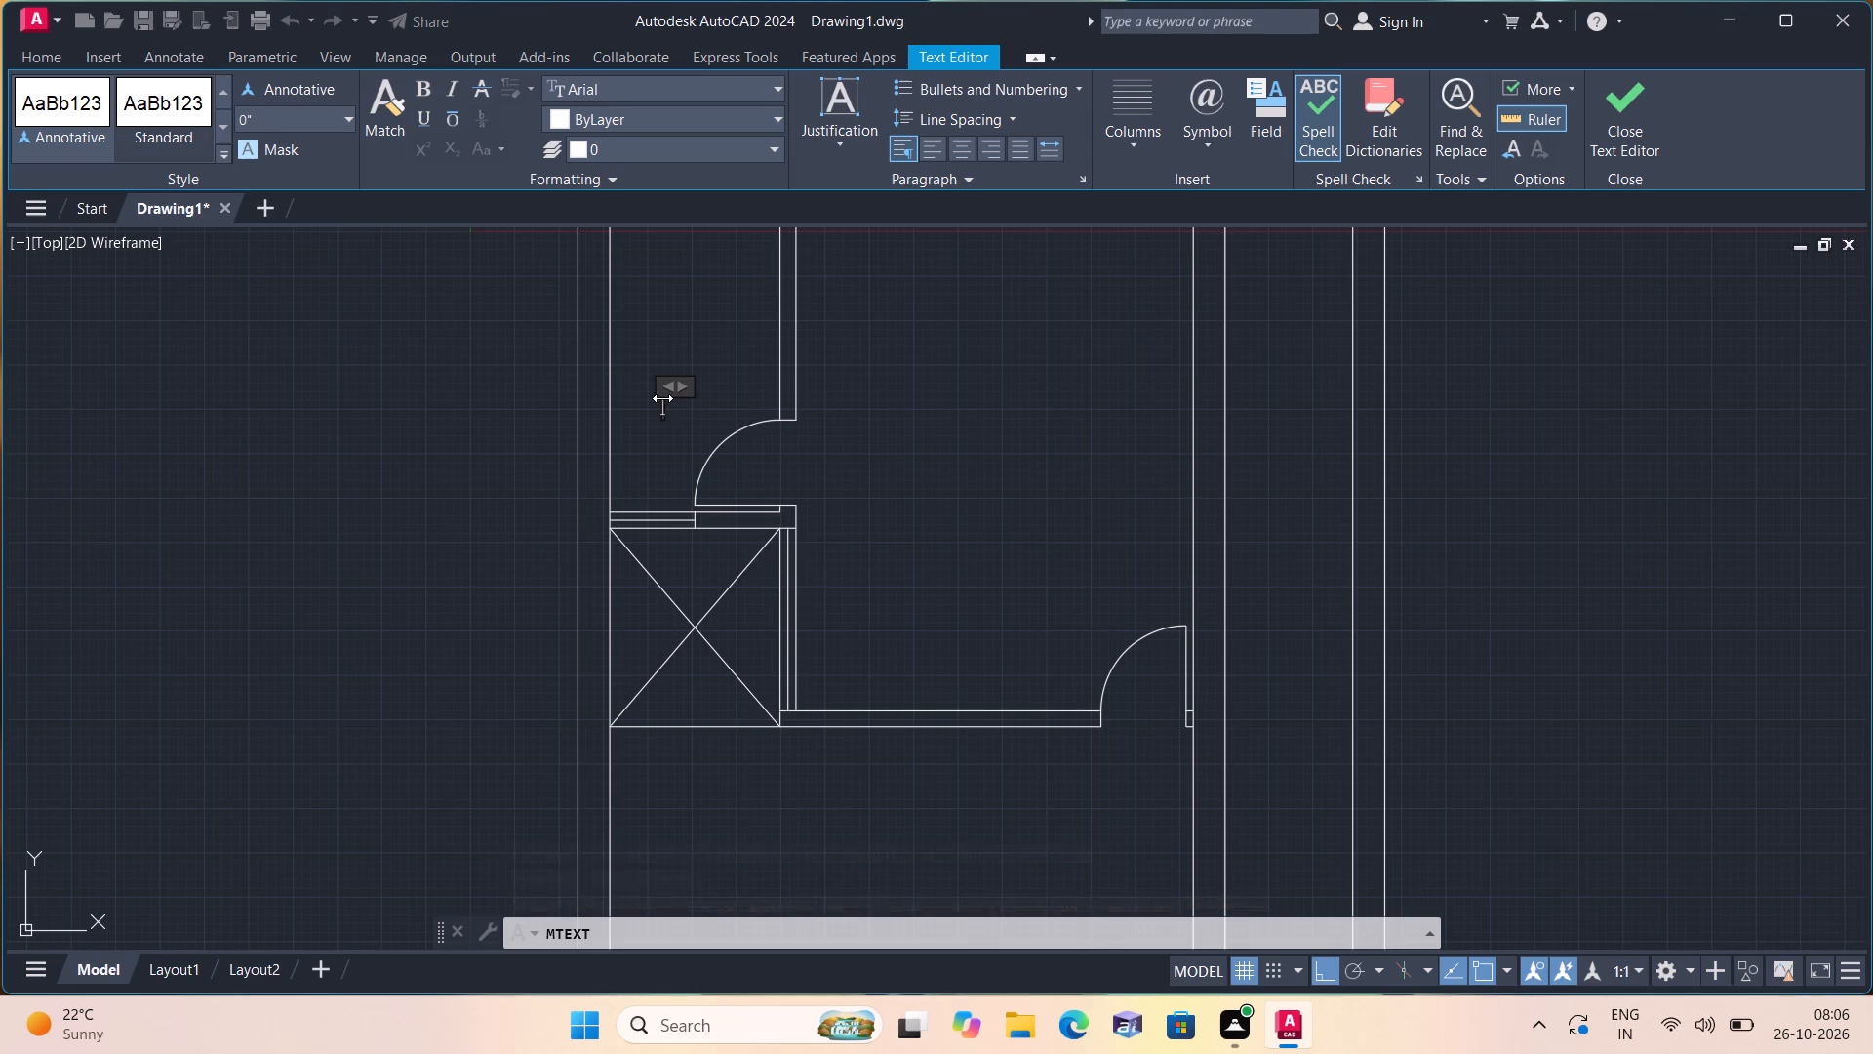
text(TOILET)
key(Return)
text(4'0")
text(X7'0")
click(654, 287)
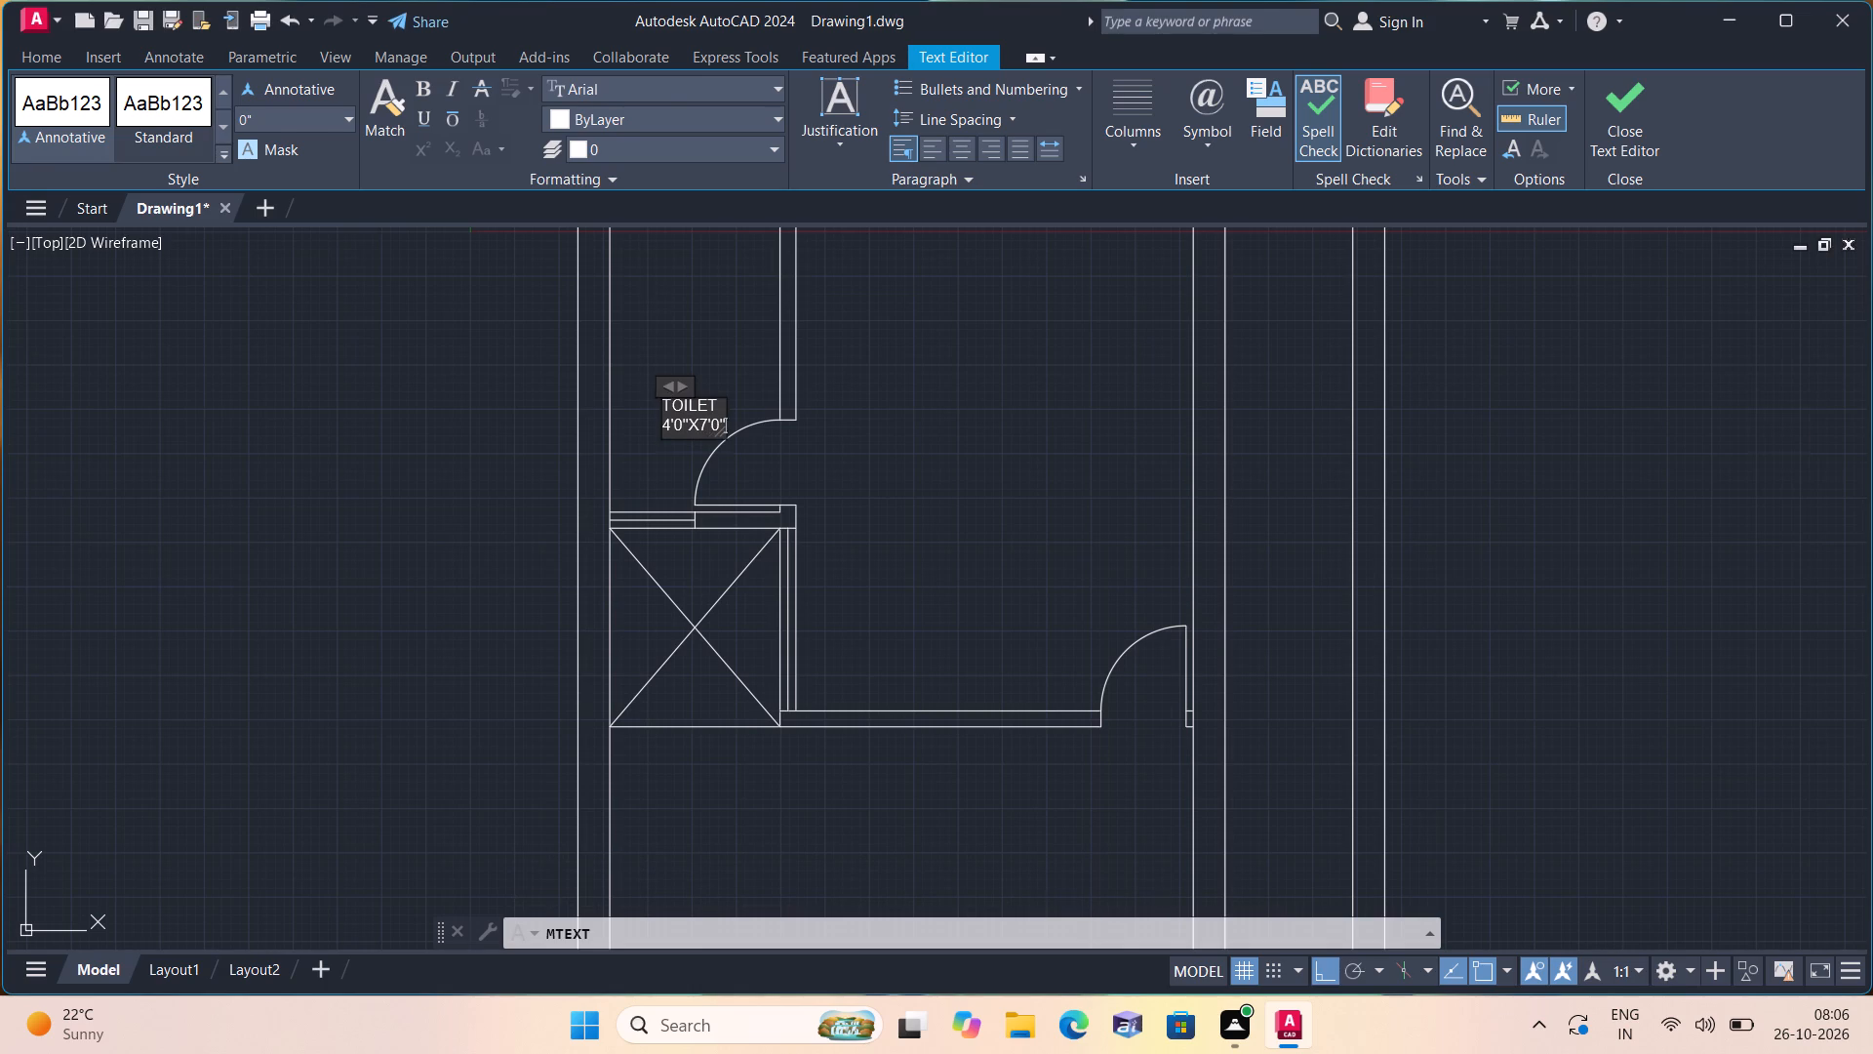
Label the large room beside the toilet and shaft with multiline text BEDROOM and 9'4"X11'8" beneath it.
scroll(717, 368, down, 1)
middle_drag(696, 352, 702, 260)
key(space)
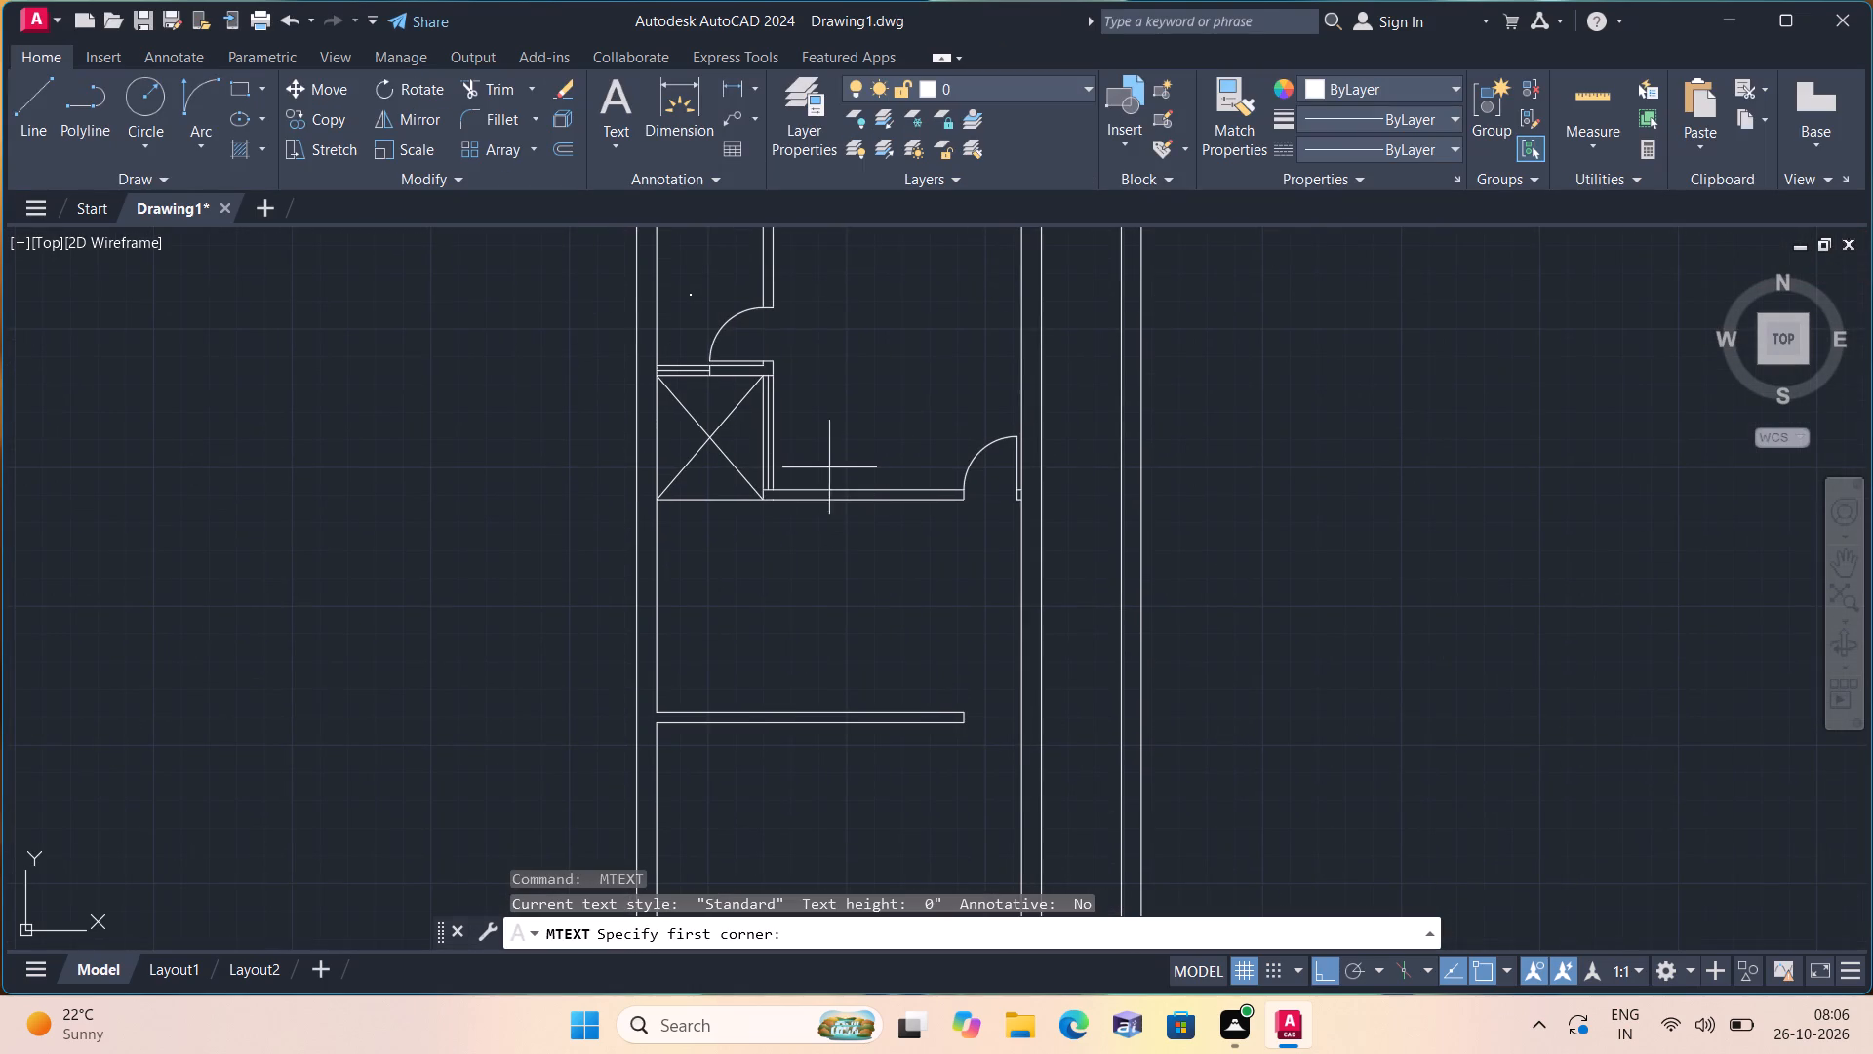
triple_click(854, 376)
text(BEDROOM)
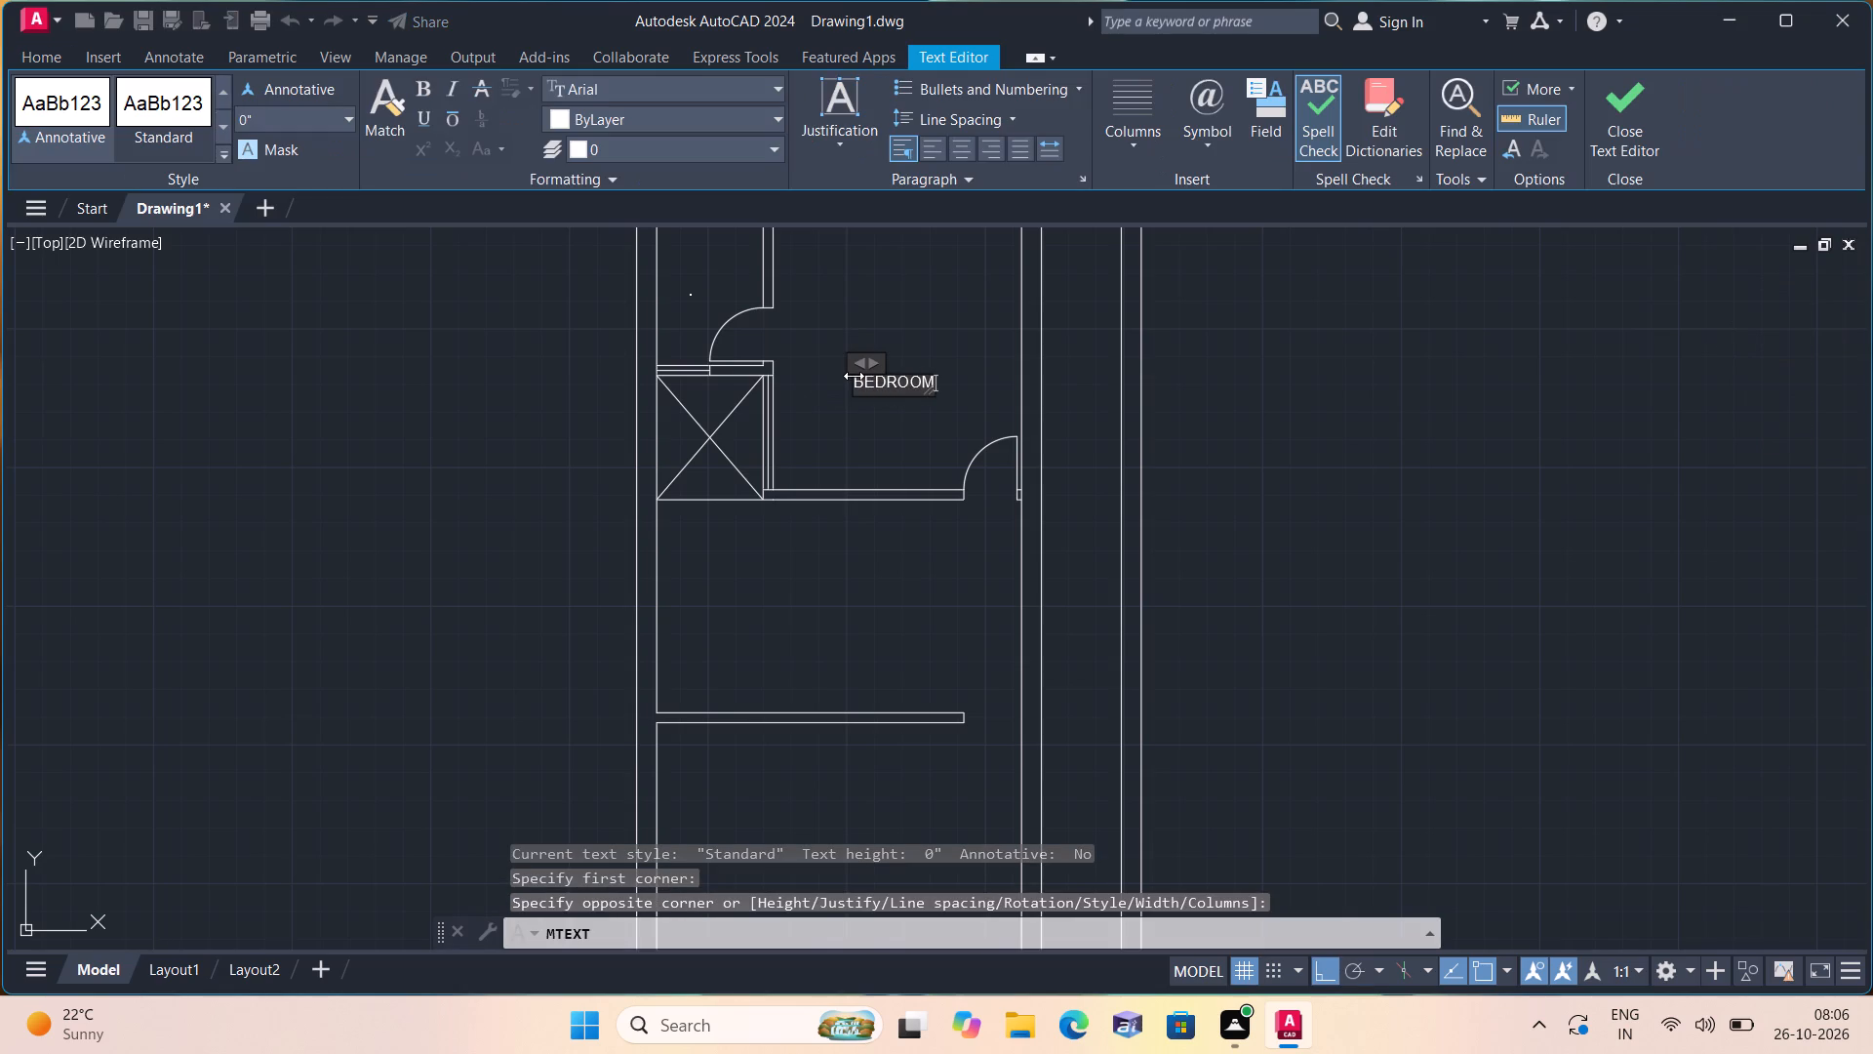
key(Return)
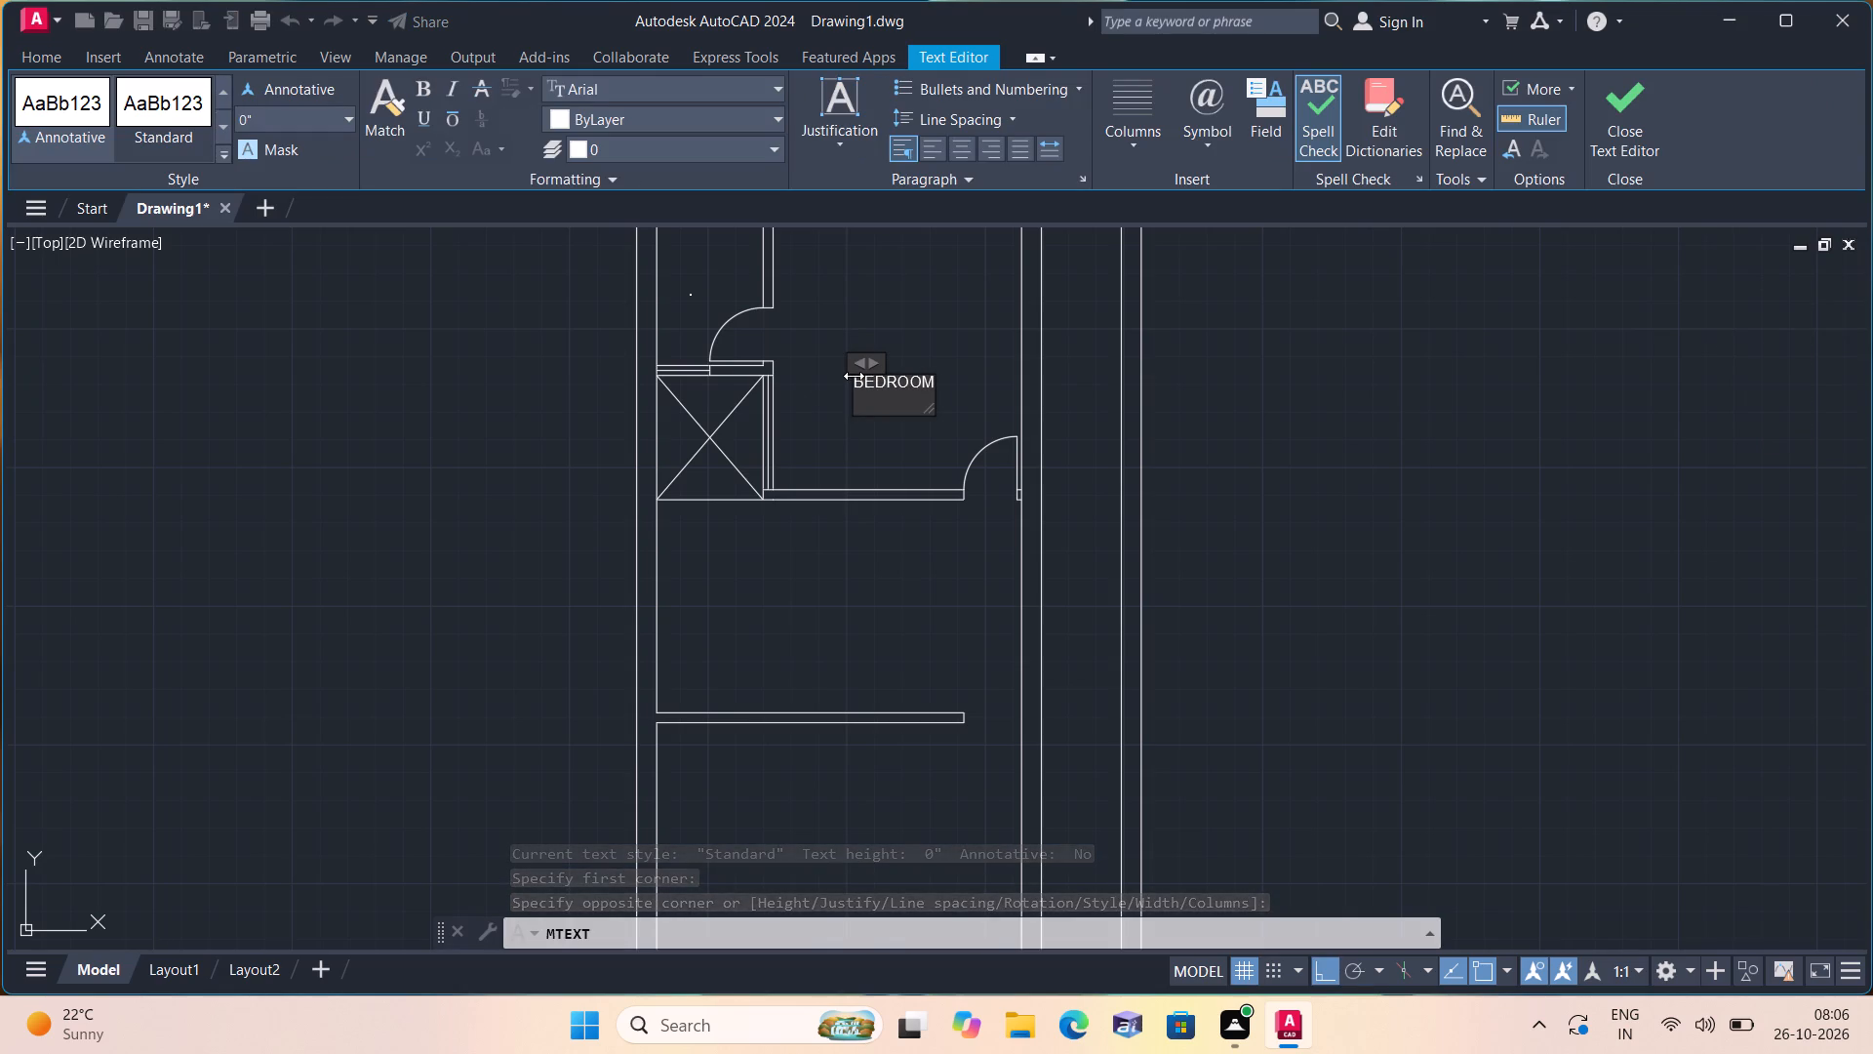
text(9'4"X11'8")
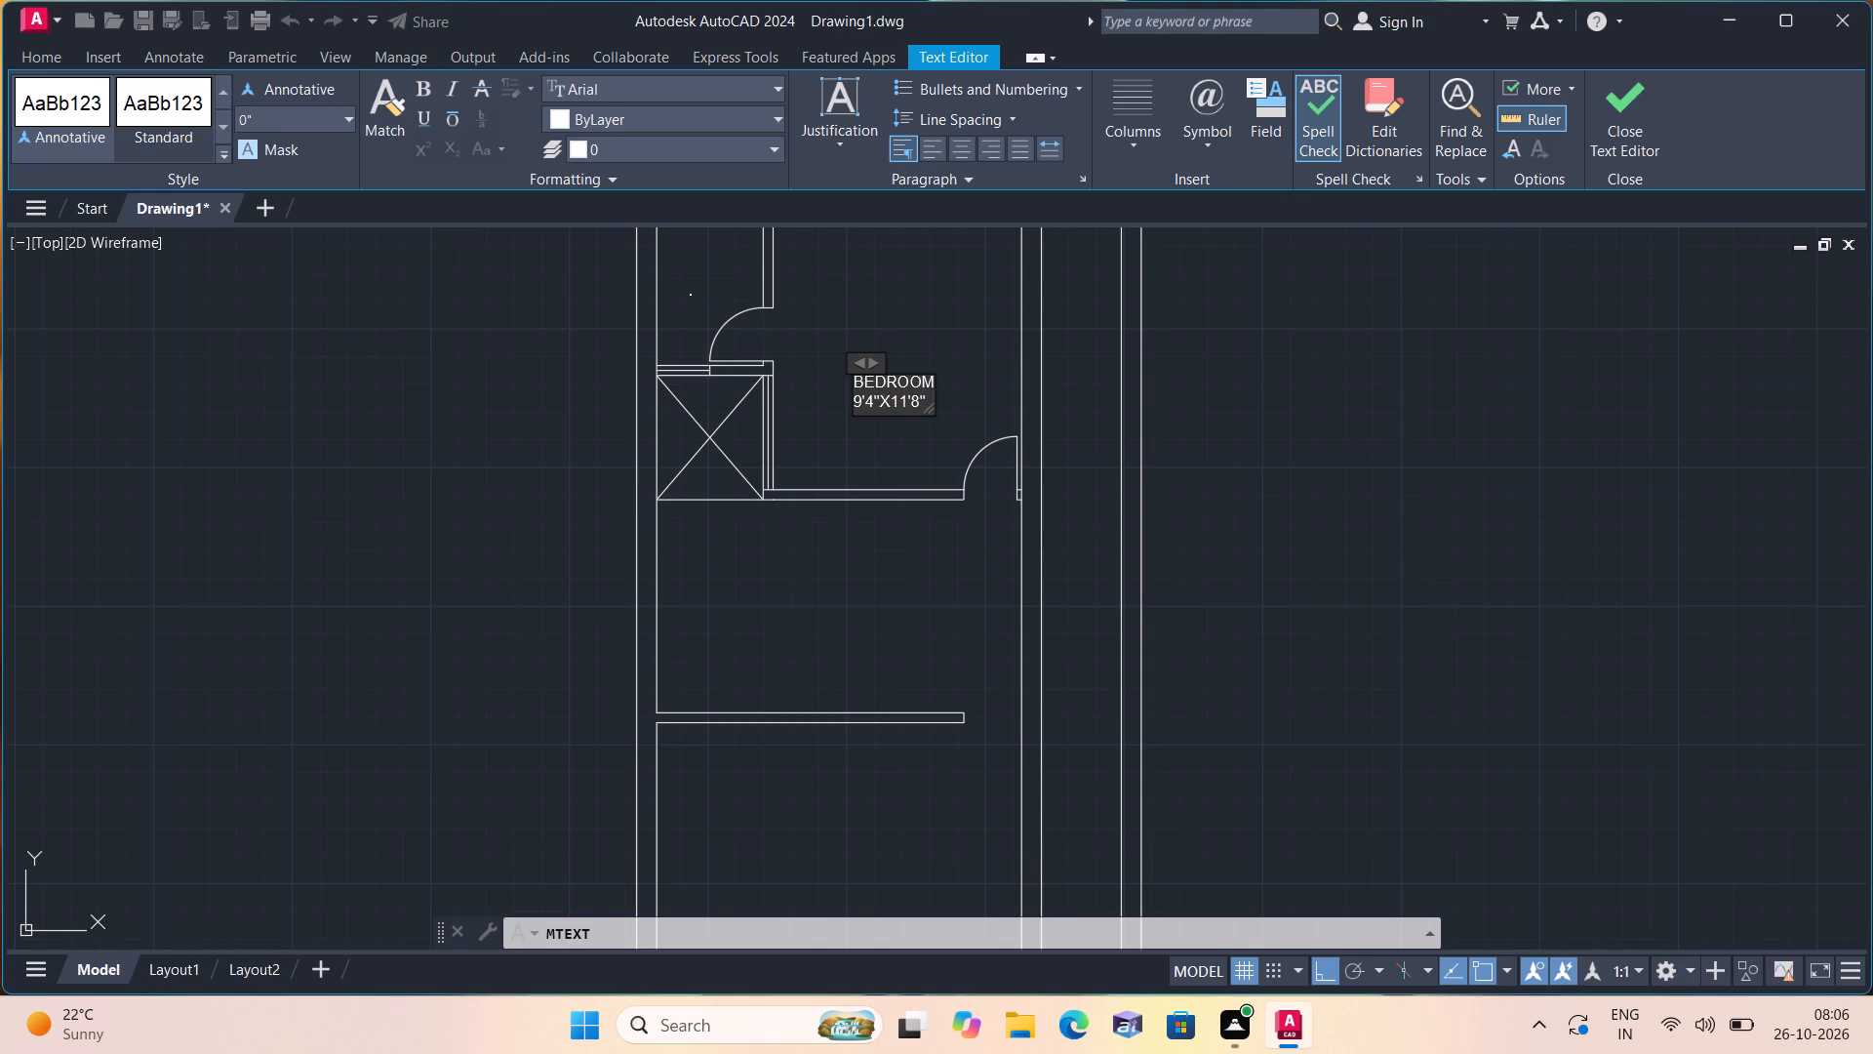
click(844, 520)
Label the room directly below the bedroom with multiline text KITCHEN and 10'8"X8'0" beneath it.
scroll(846, 528, down, 1)
middle_drag(844, 528, 847, 465)
key(space)
triple_click(826, 511)
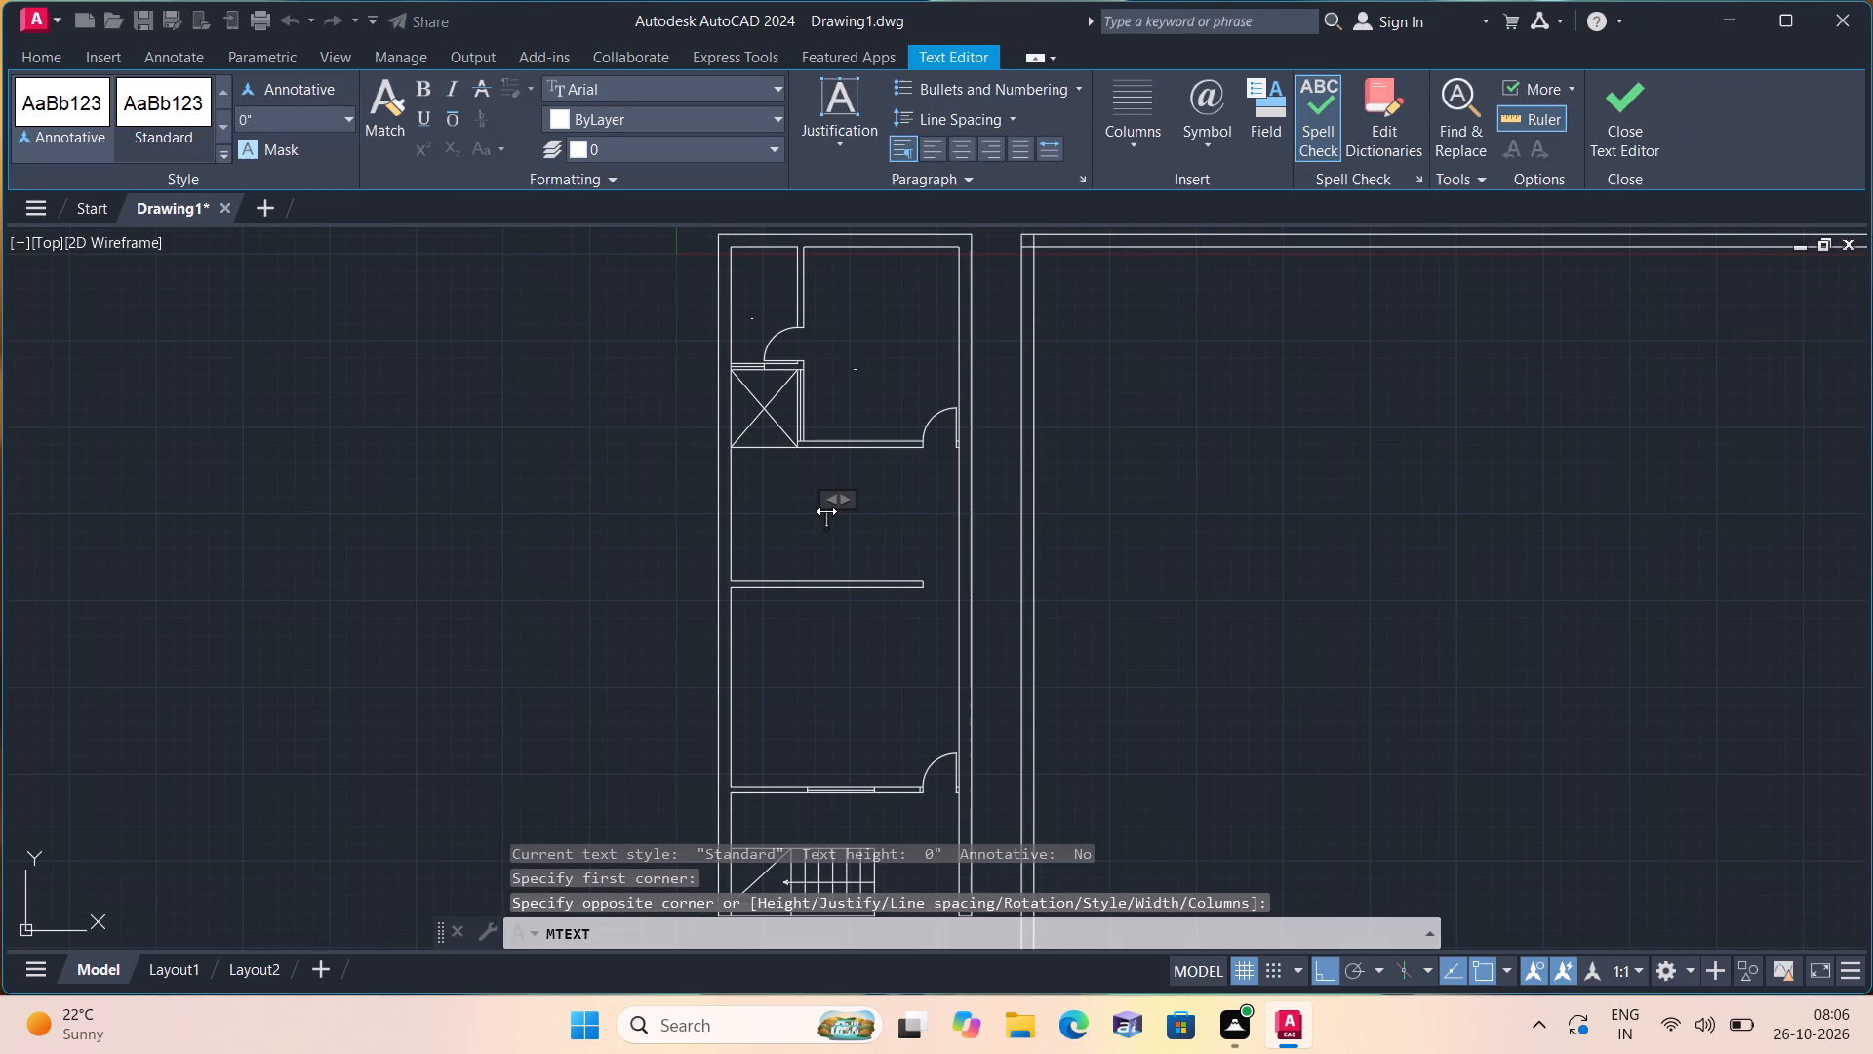
text(KITCHEN)
key(Return)
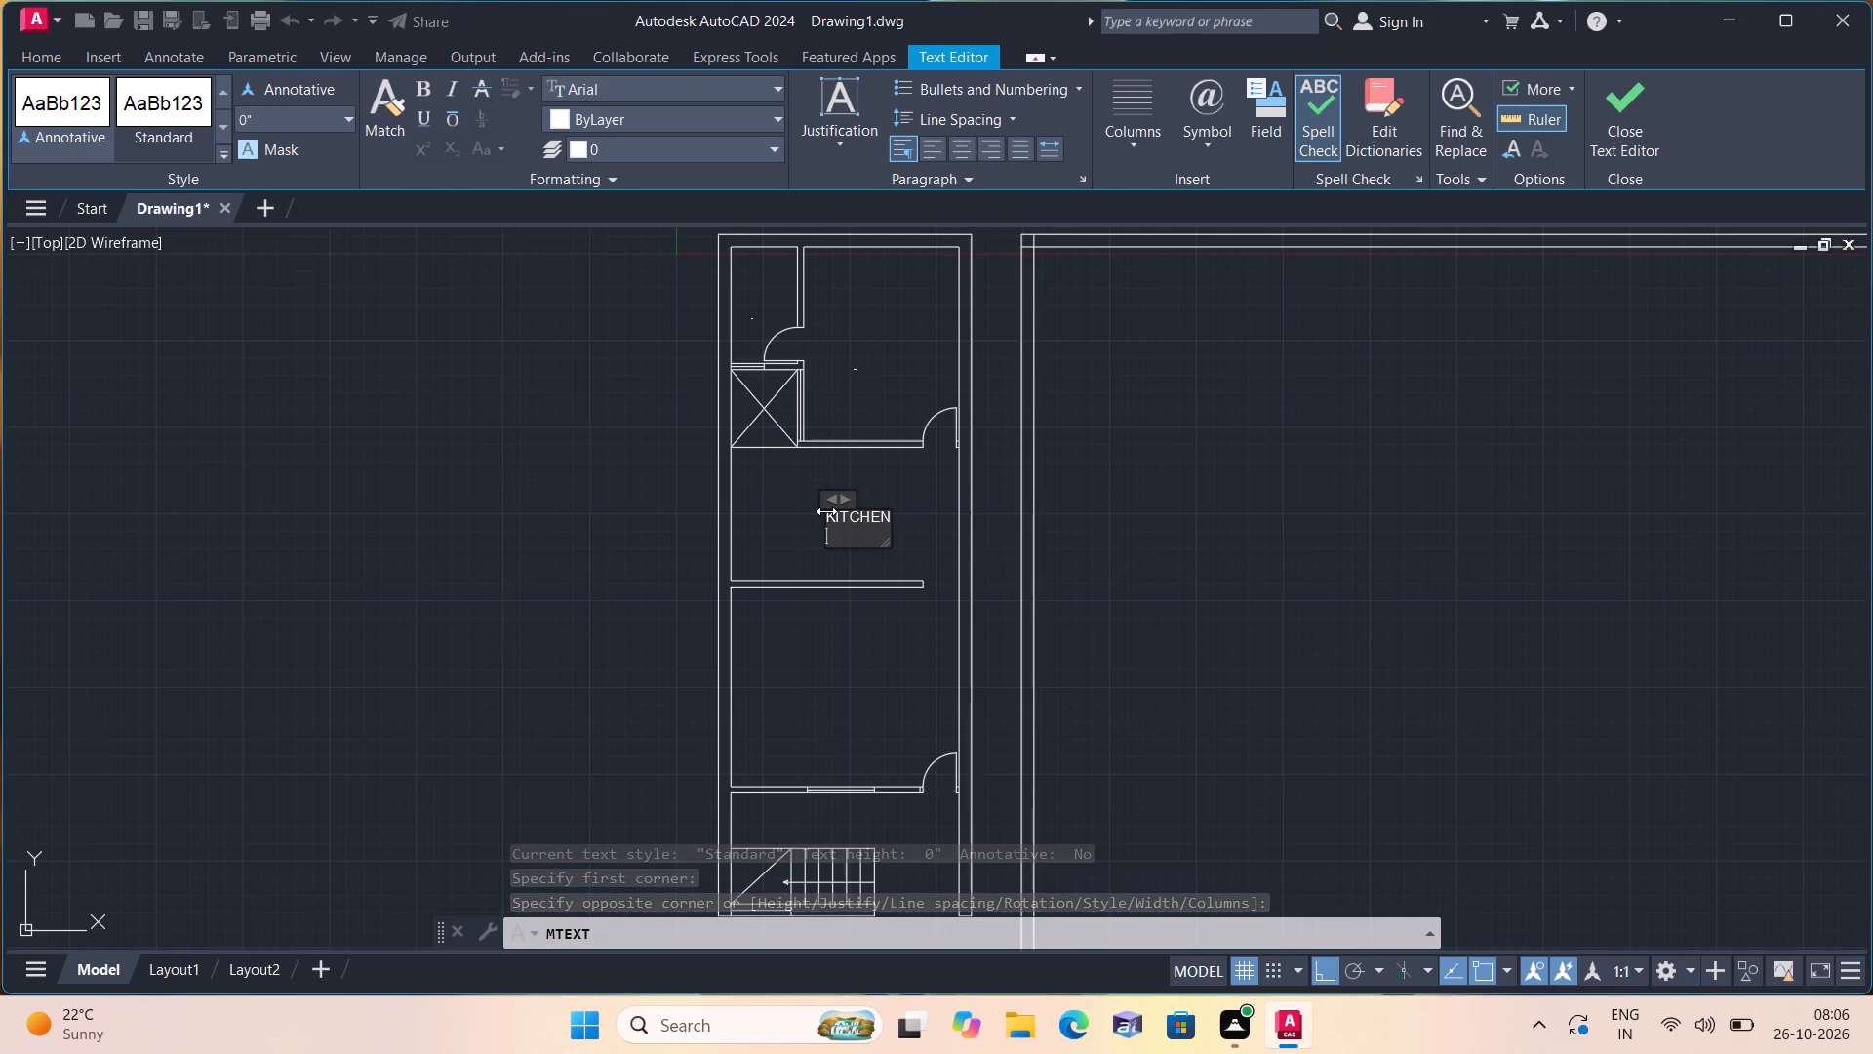
text(10'8)
key(shift+quotedbl)
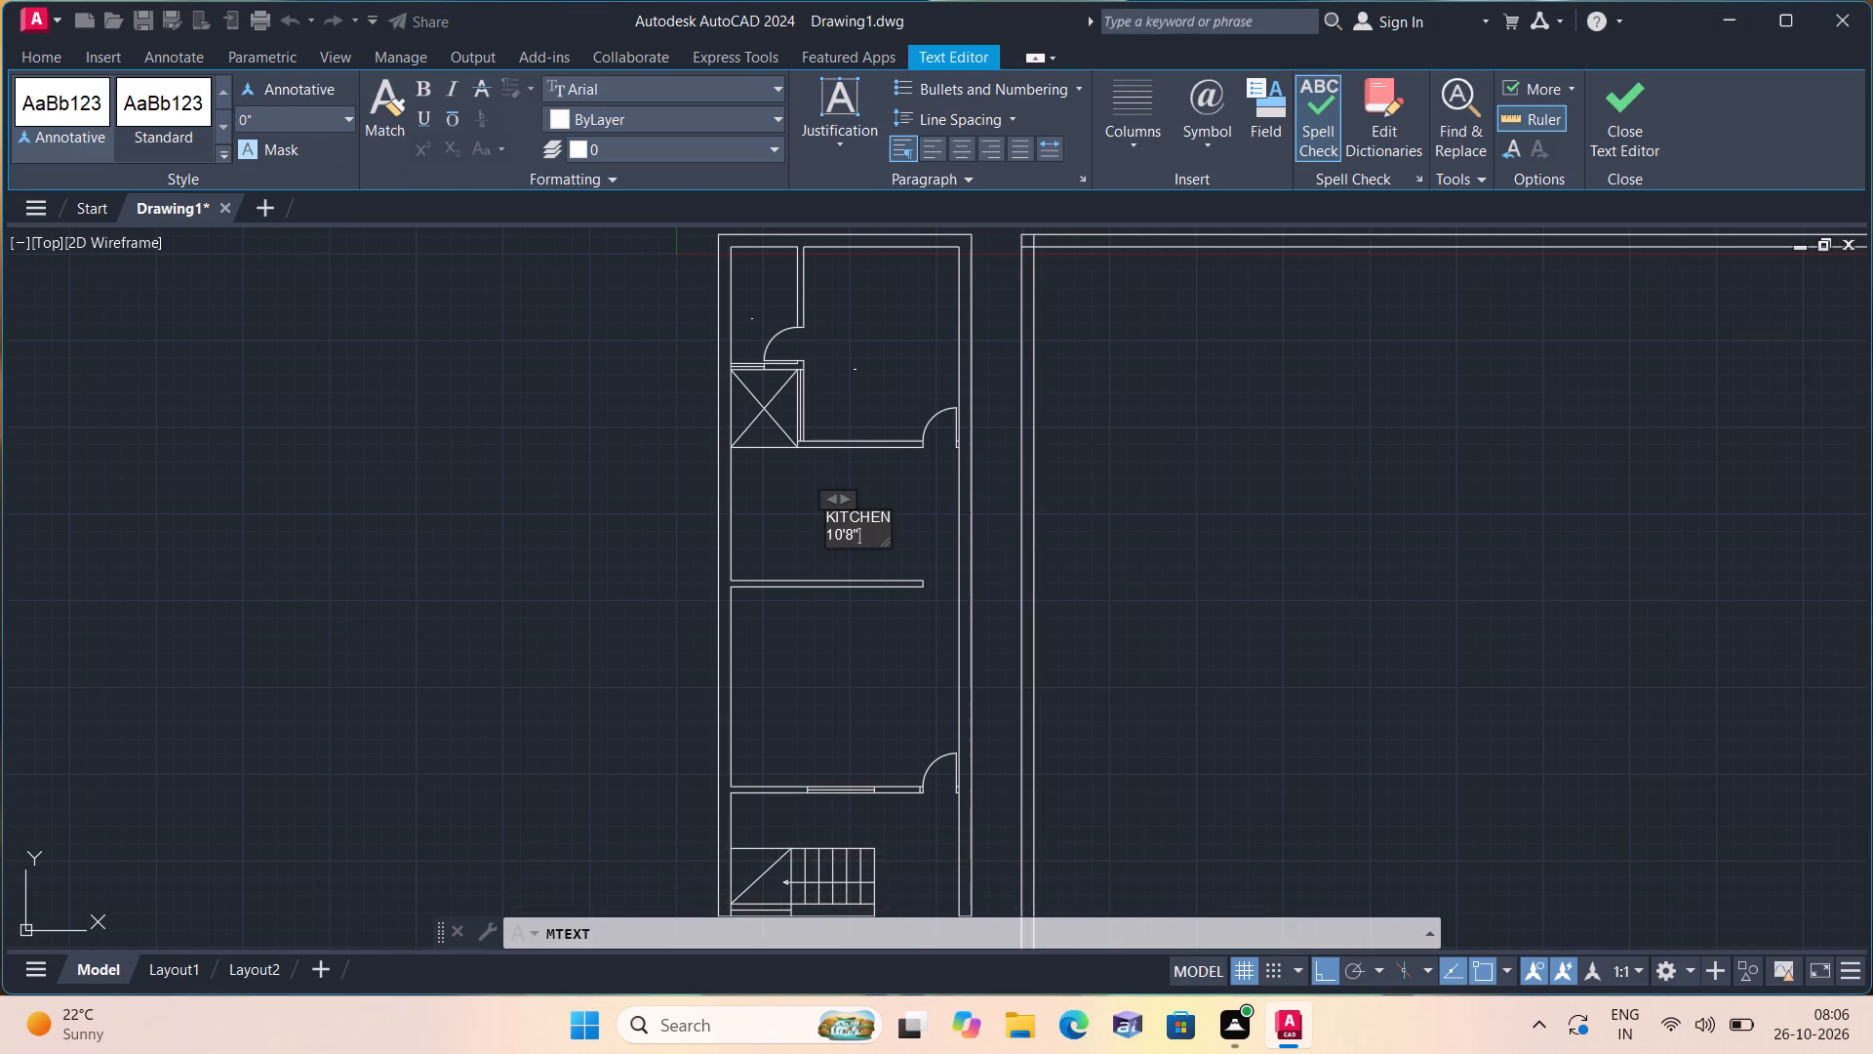
text(X8')
key(0)
key(shift+quotedbl)
click(837, 669)
Label the room between the kitchen and the staircase area with multiline text HALL and 13'8"X12'0" beneath it.
middle_drag(814, 652, 817, 490)
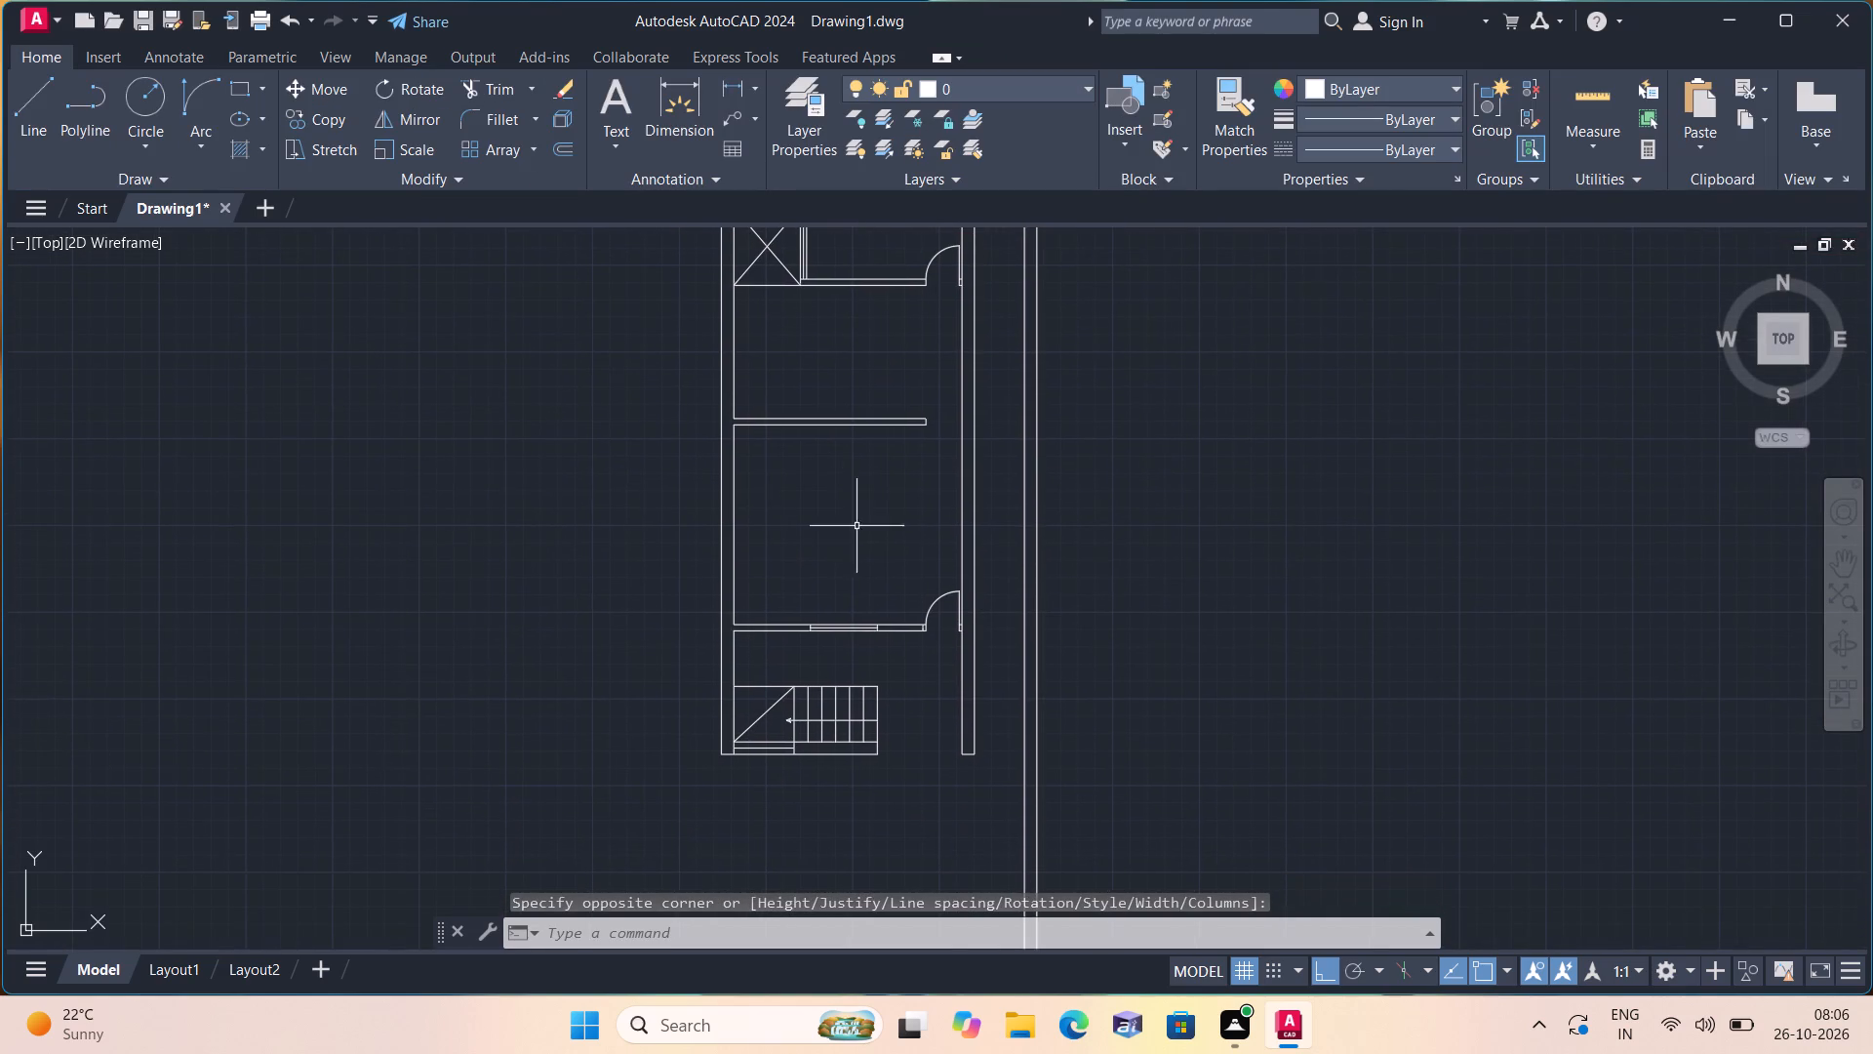
key(space)
triple_click(831, 541)
click(831, 541)
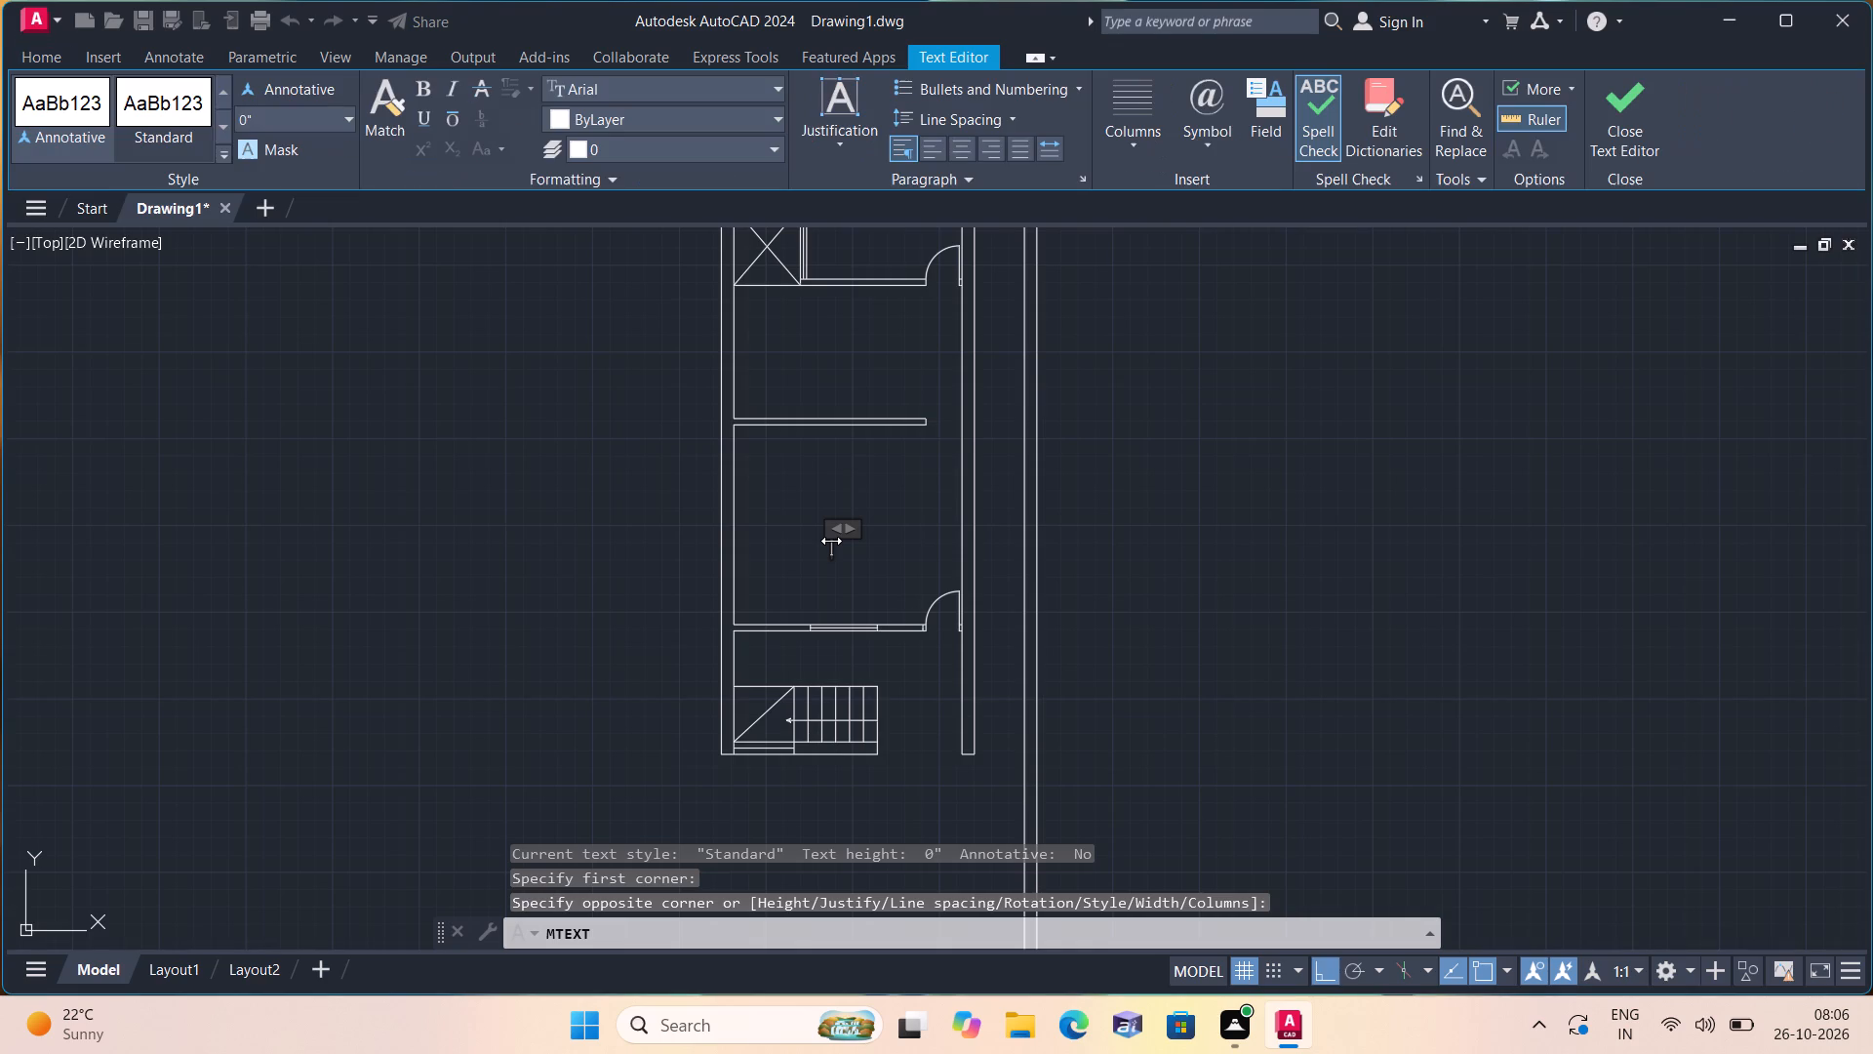
key(h)
key(a)
text(LL)
key(Return)
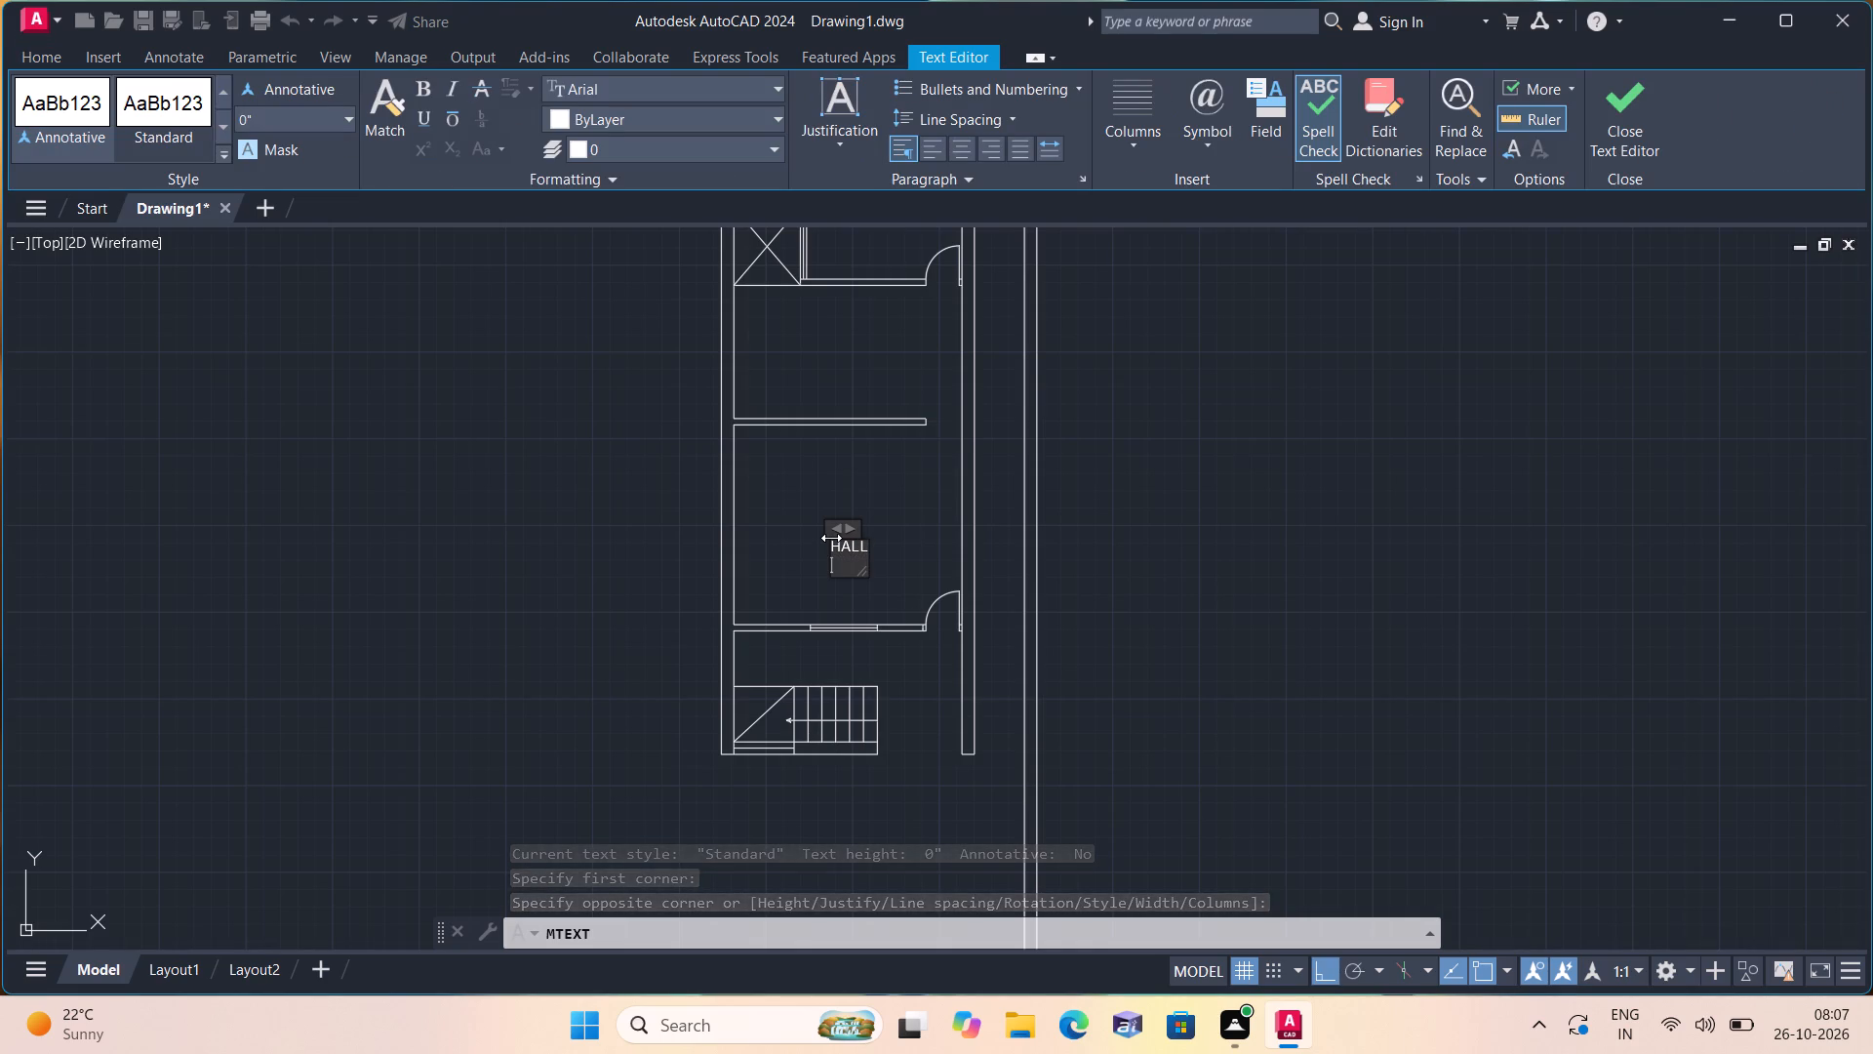
text(13')
key(8)
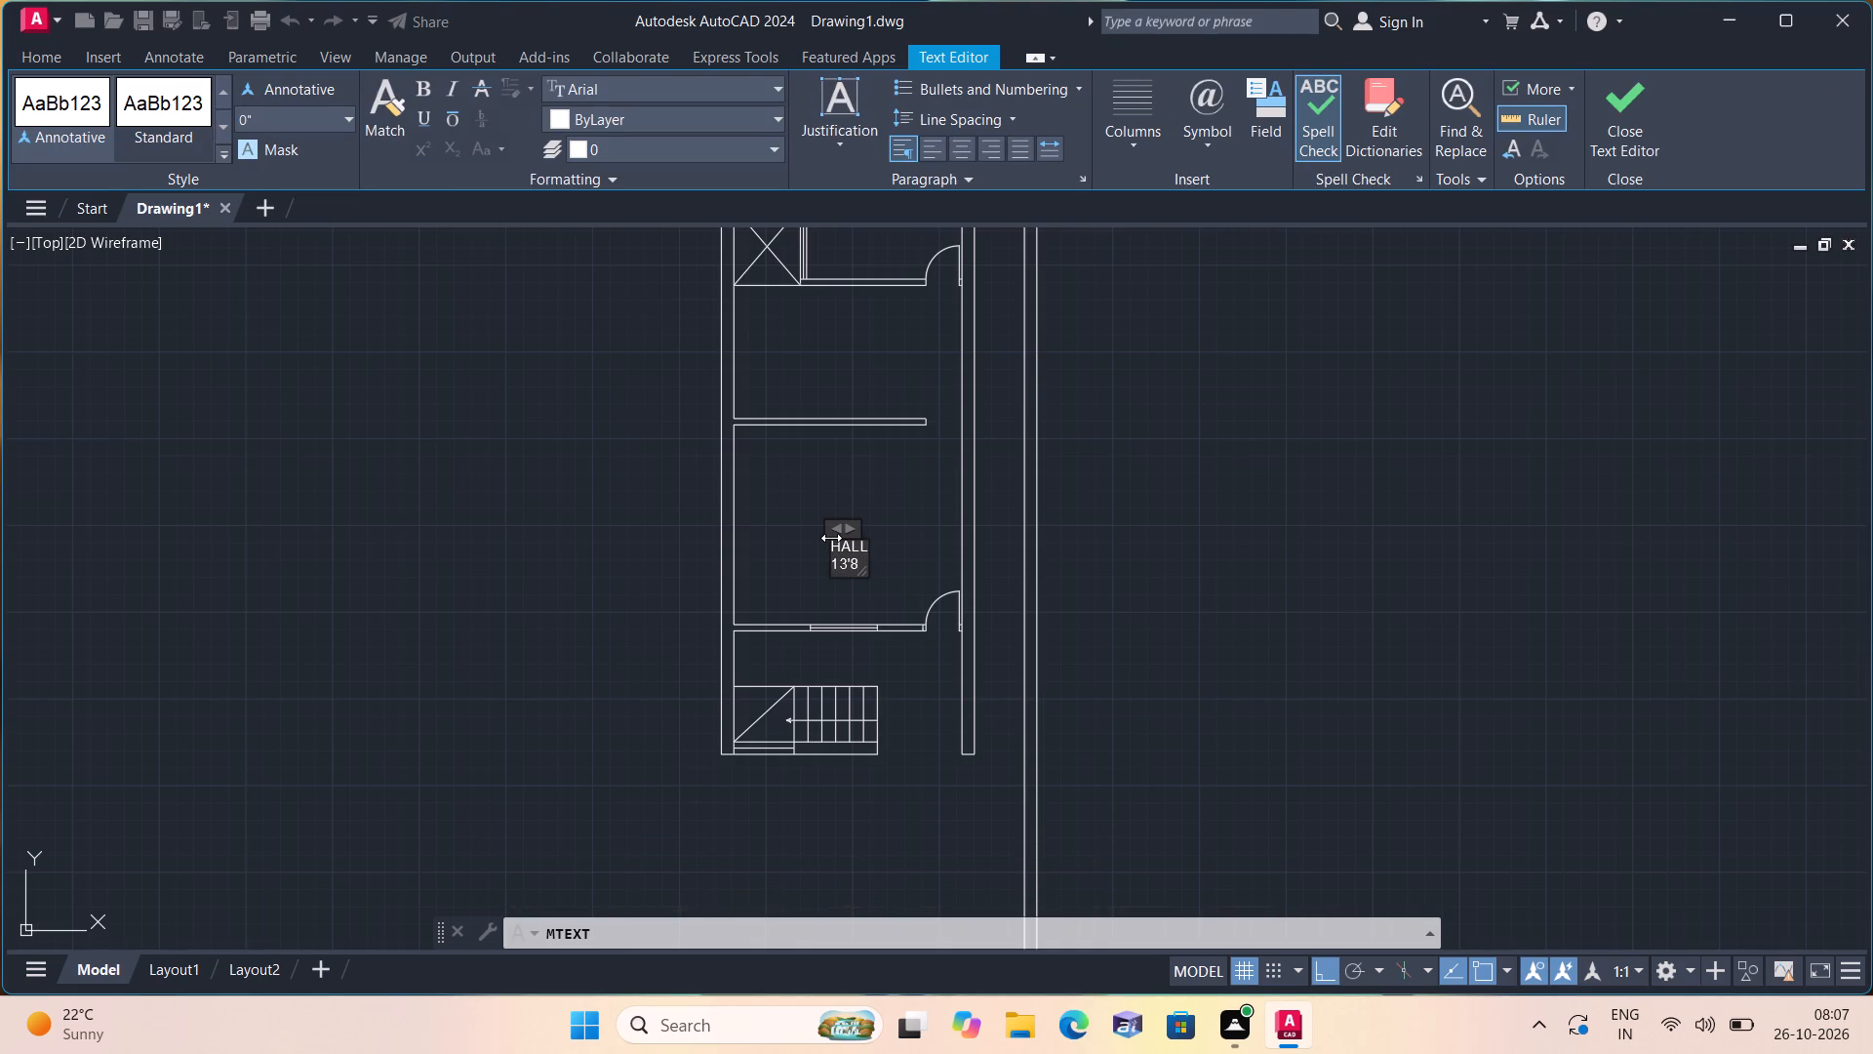
key(shift+quotedbl)
text(X12'0")
click(801, 496)
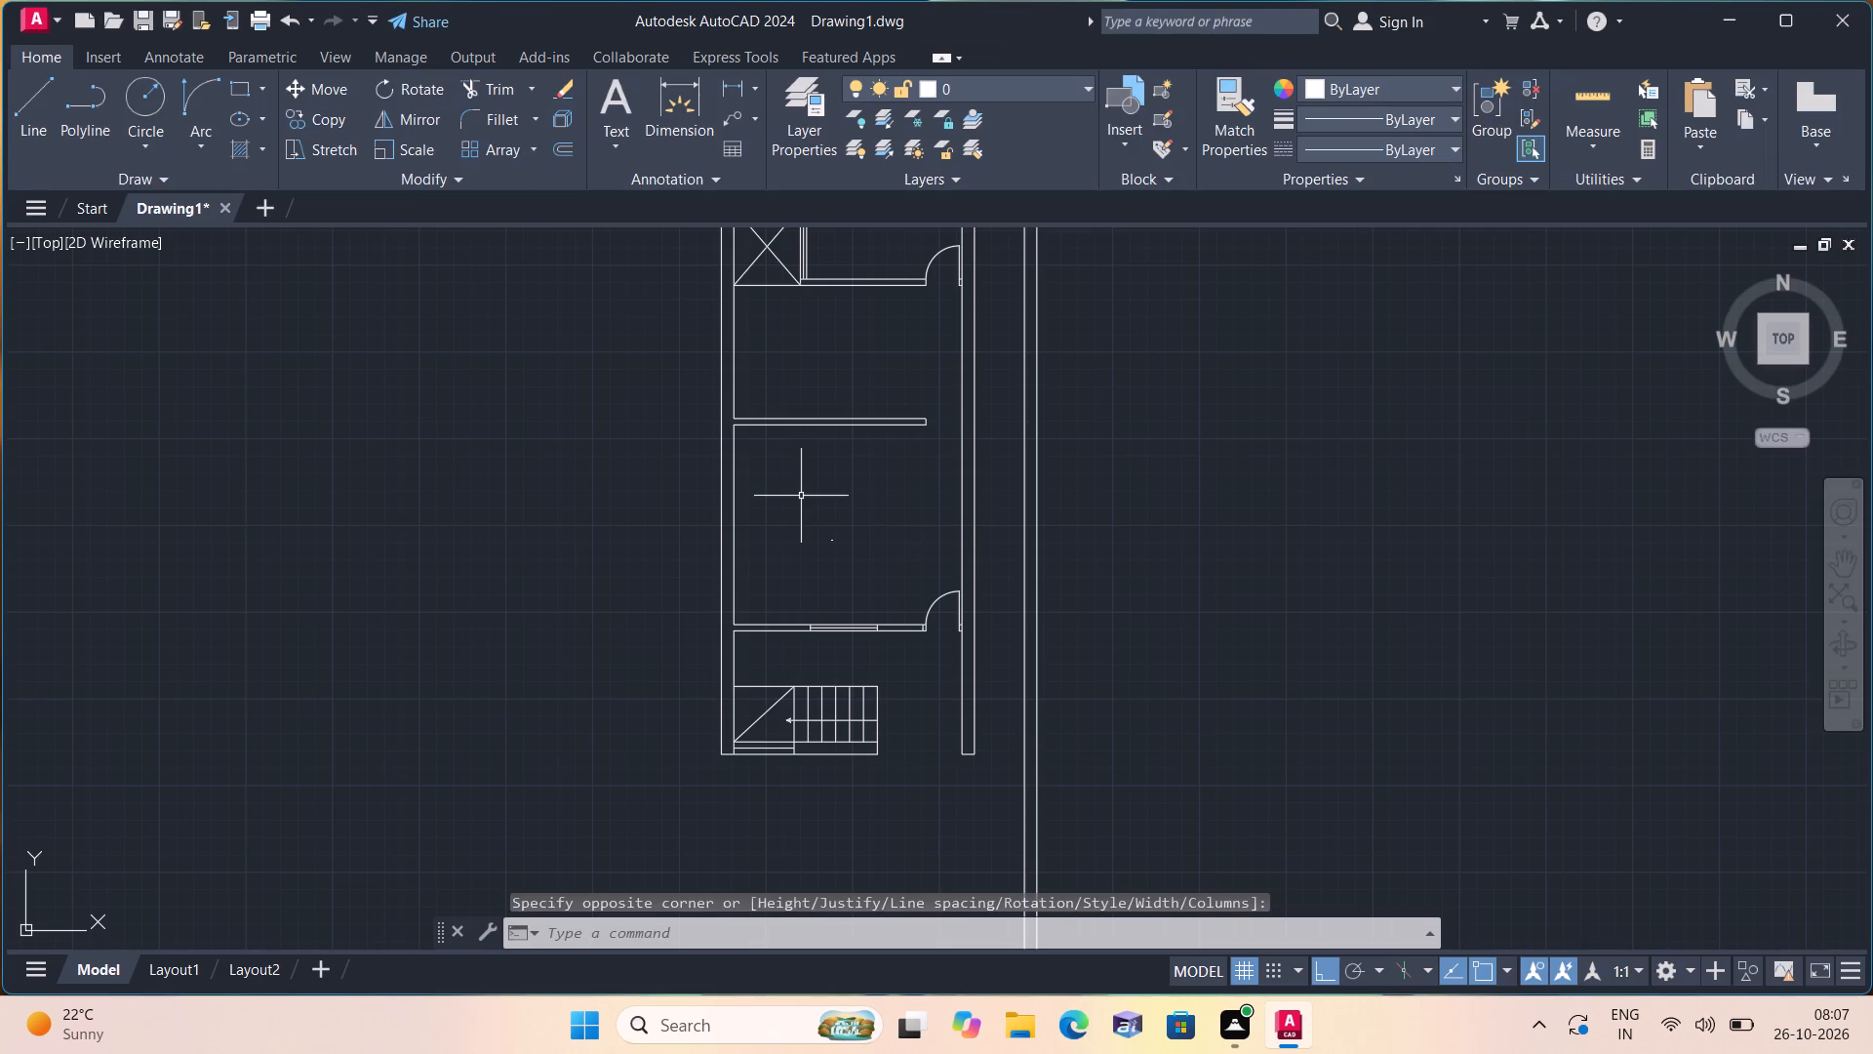
Label the open area beside the staircase with multiline text PORCH and 5'8"X6'8" beneath it.
middle_drag(786, 486, 797, 247)
scroll(897, 451, up, 1)
key(space)
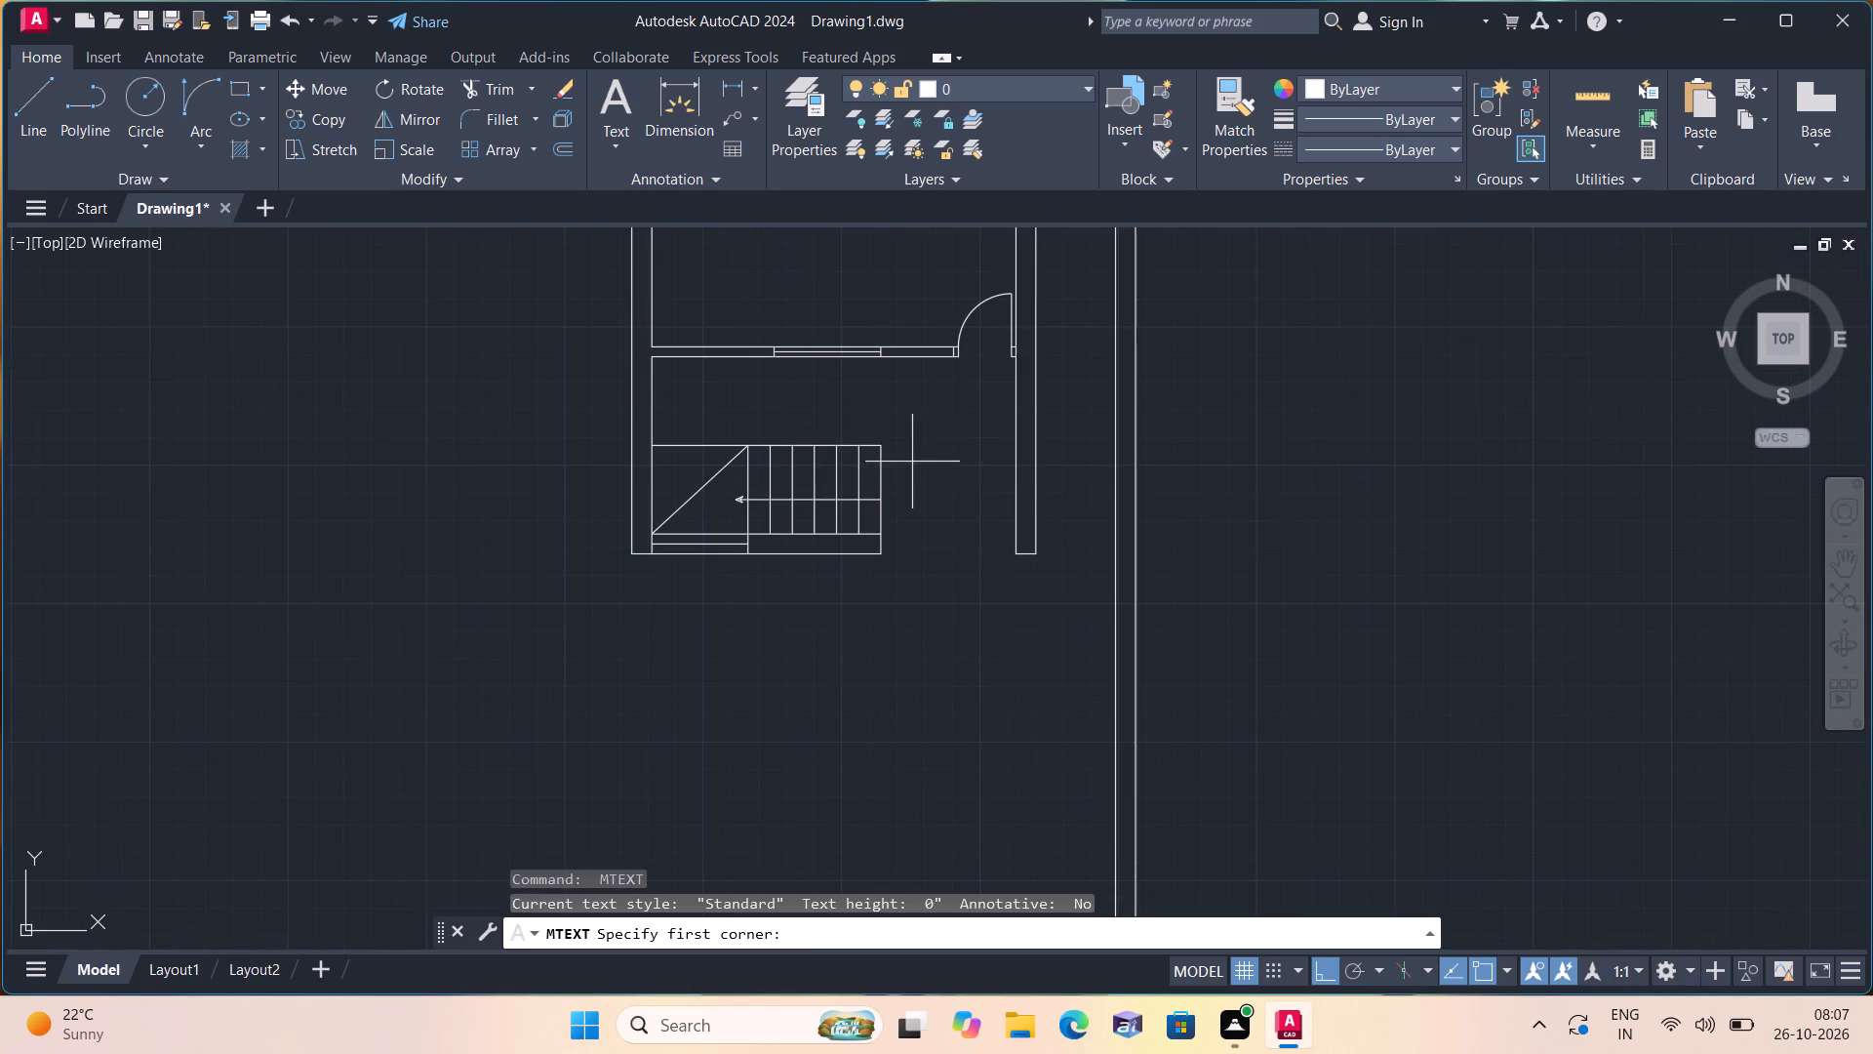
triple_click(926, 464)
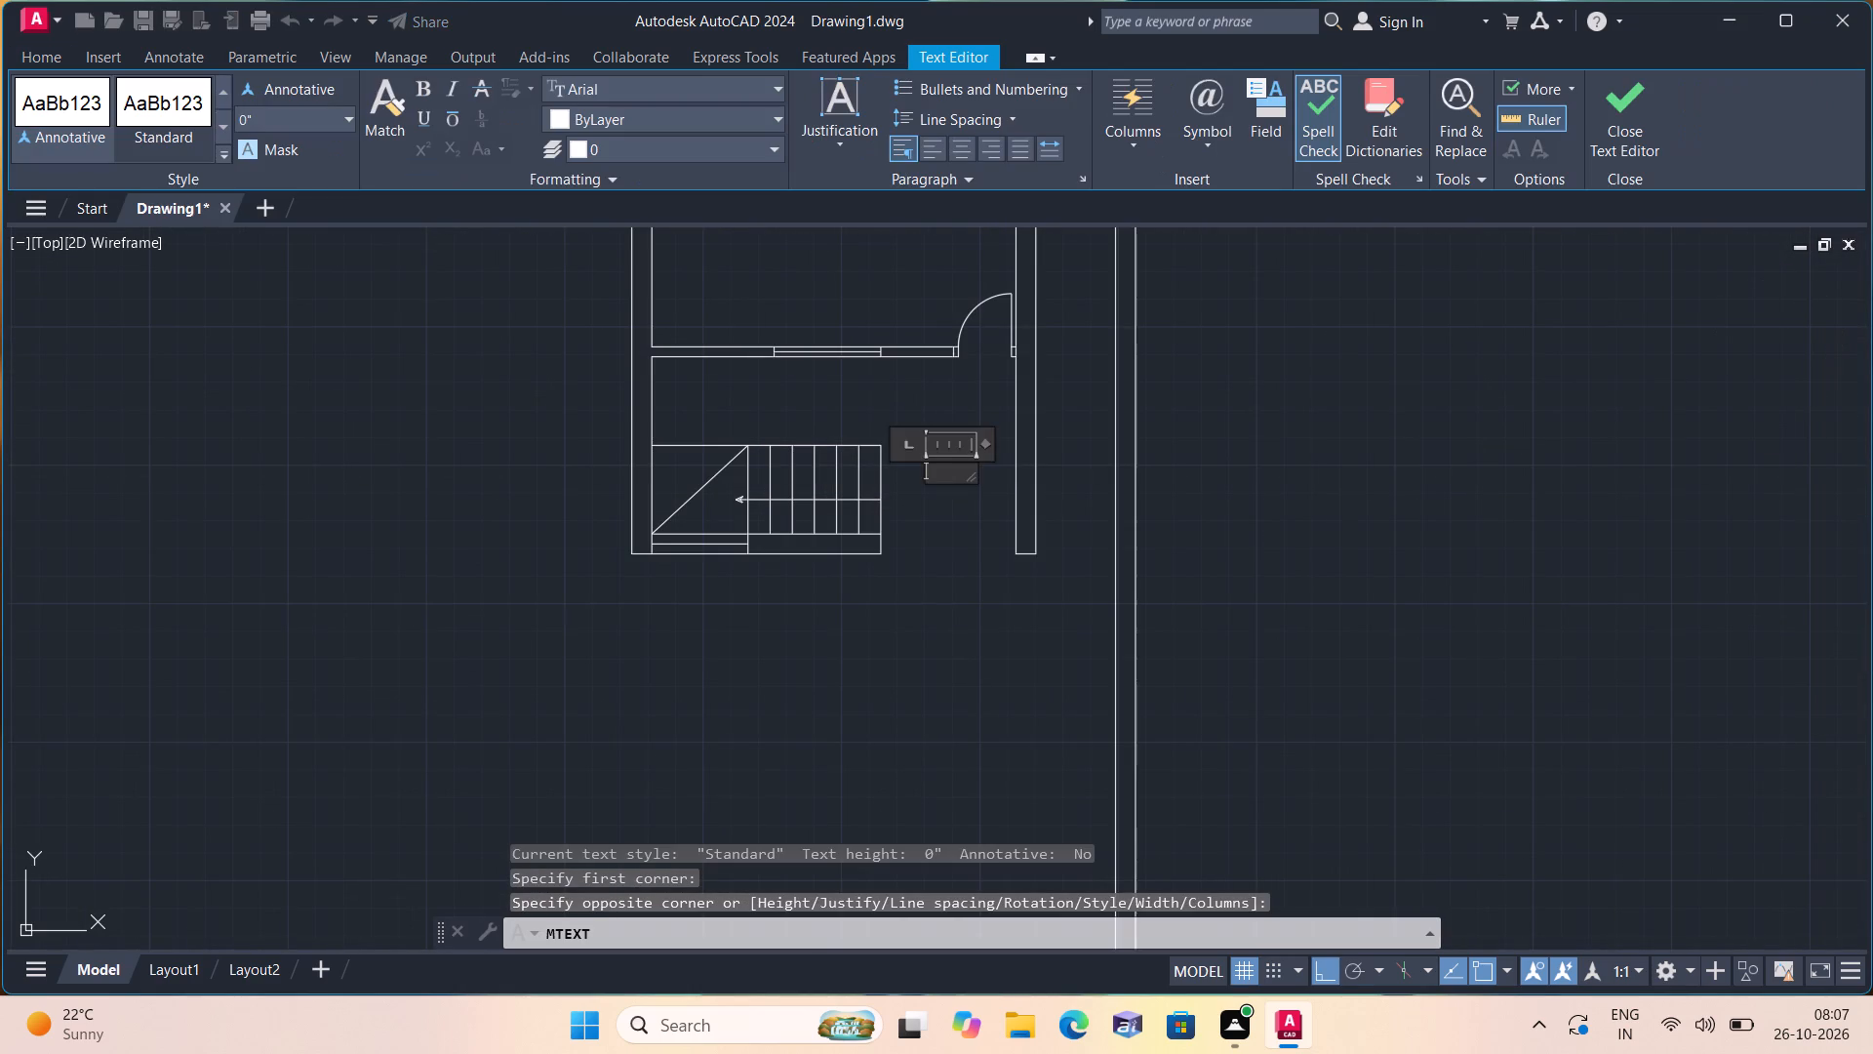
text(PO)
text(RCH)
key(Return)
text(5'8)
key(shift+quotedbl)
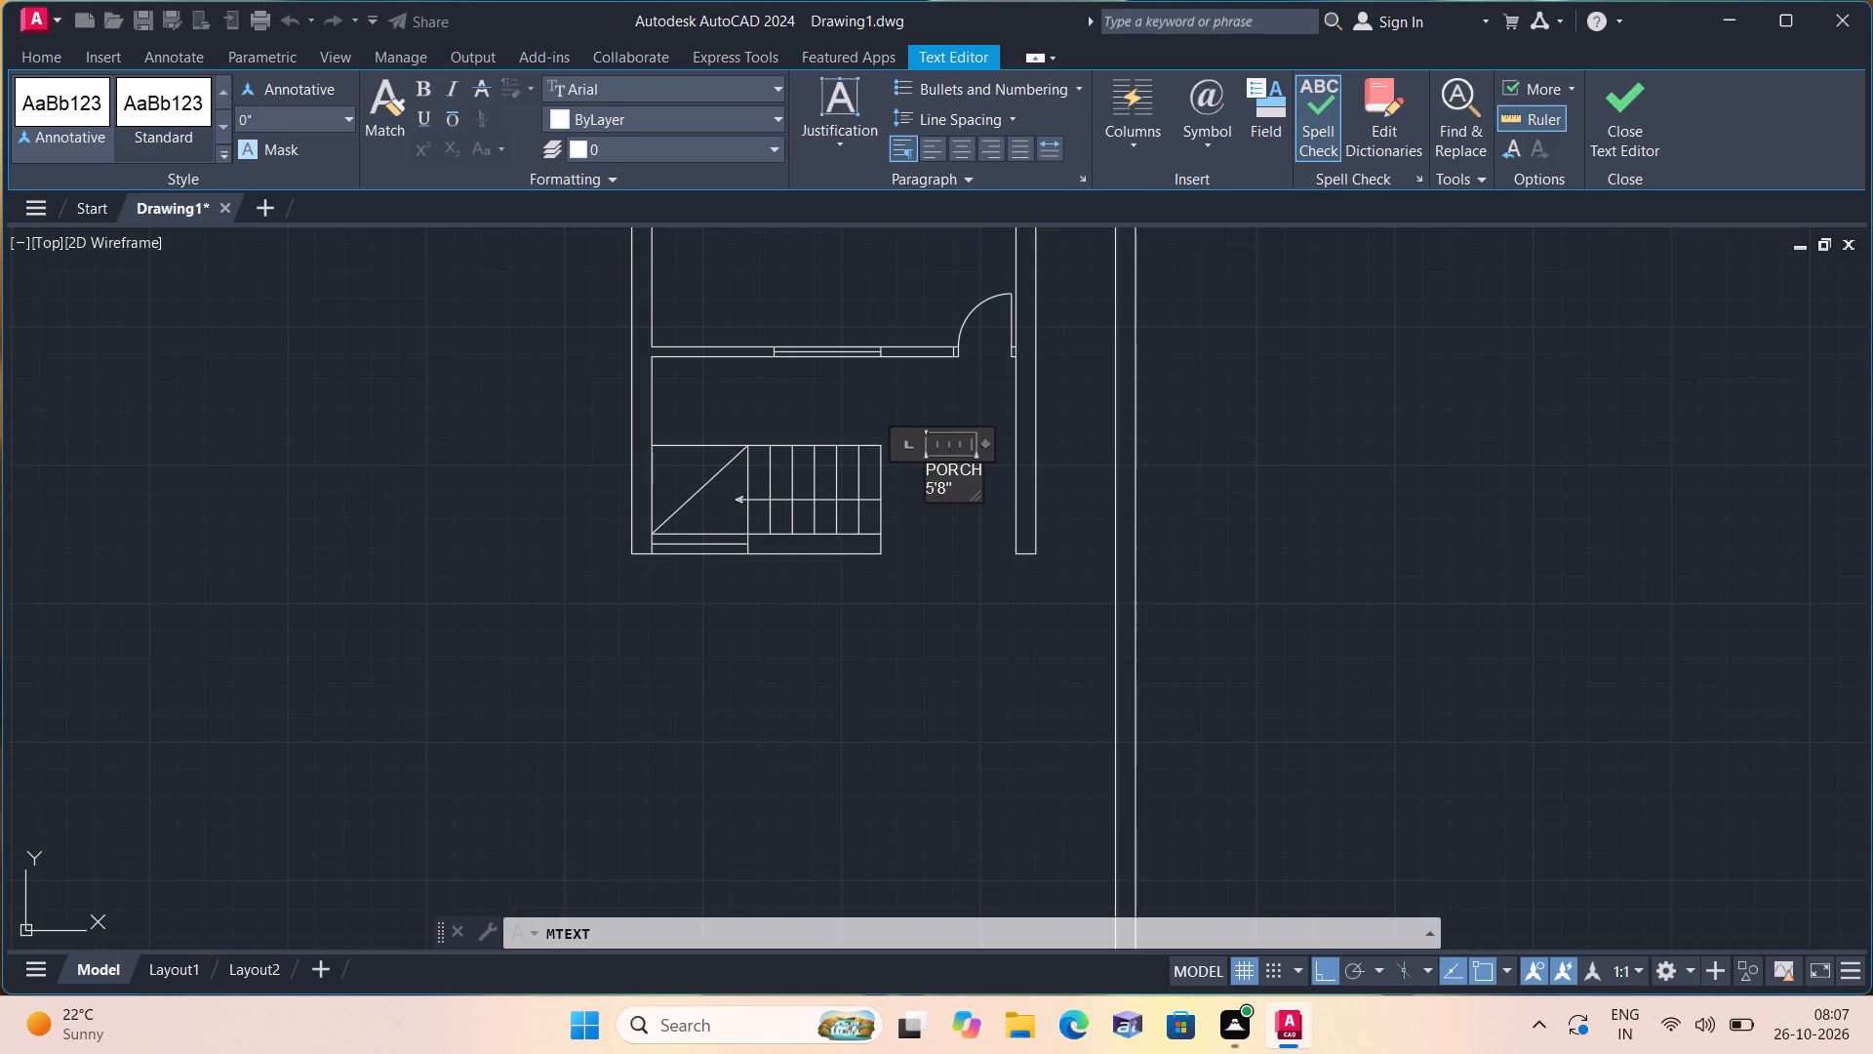
text(X6'8")
click(885, 572)
Add the multiline text title GROUND FLOOR below the staircase, outside the plan.
scroll(910, 559, down, 1)
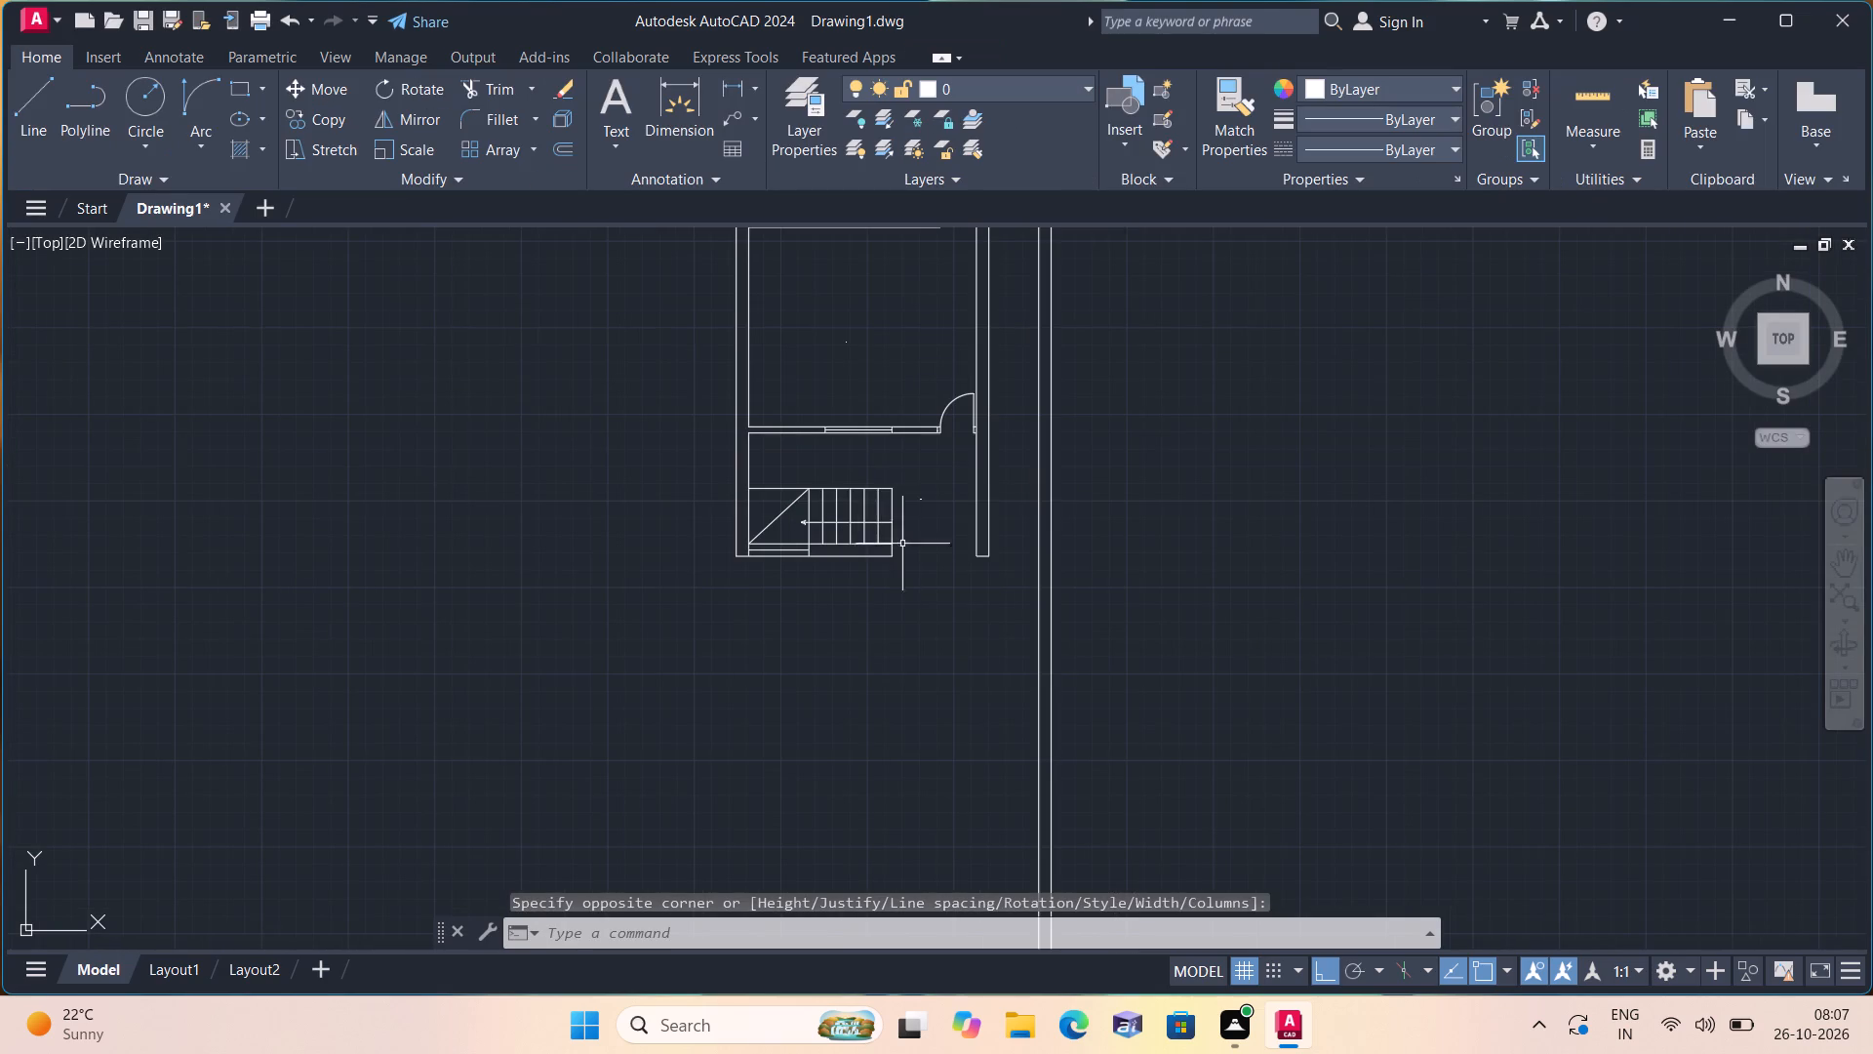
scroll(836, 642, up, 1)
key(space)
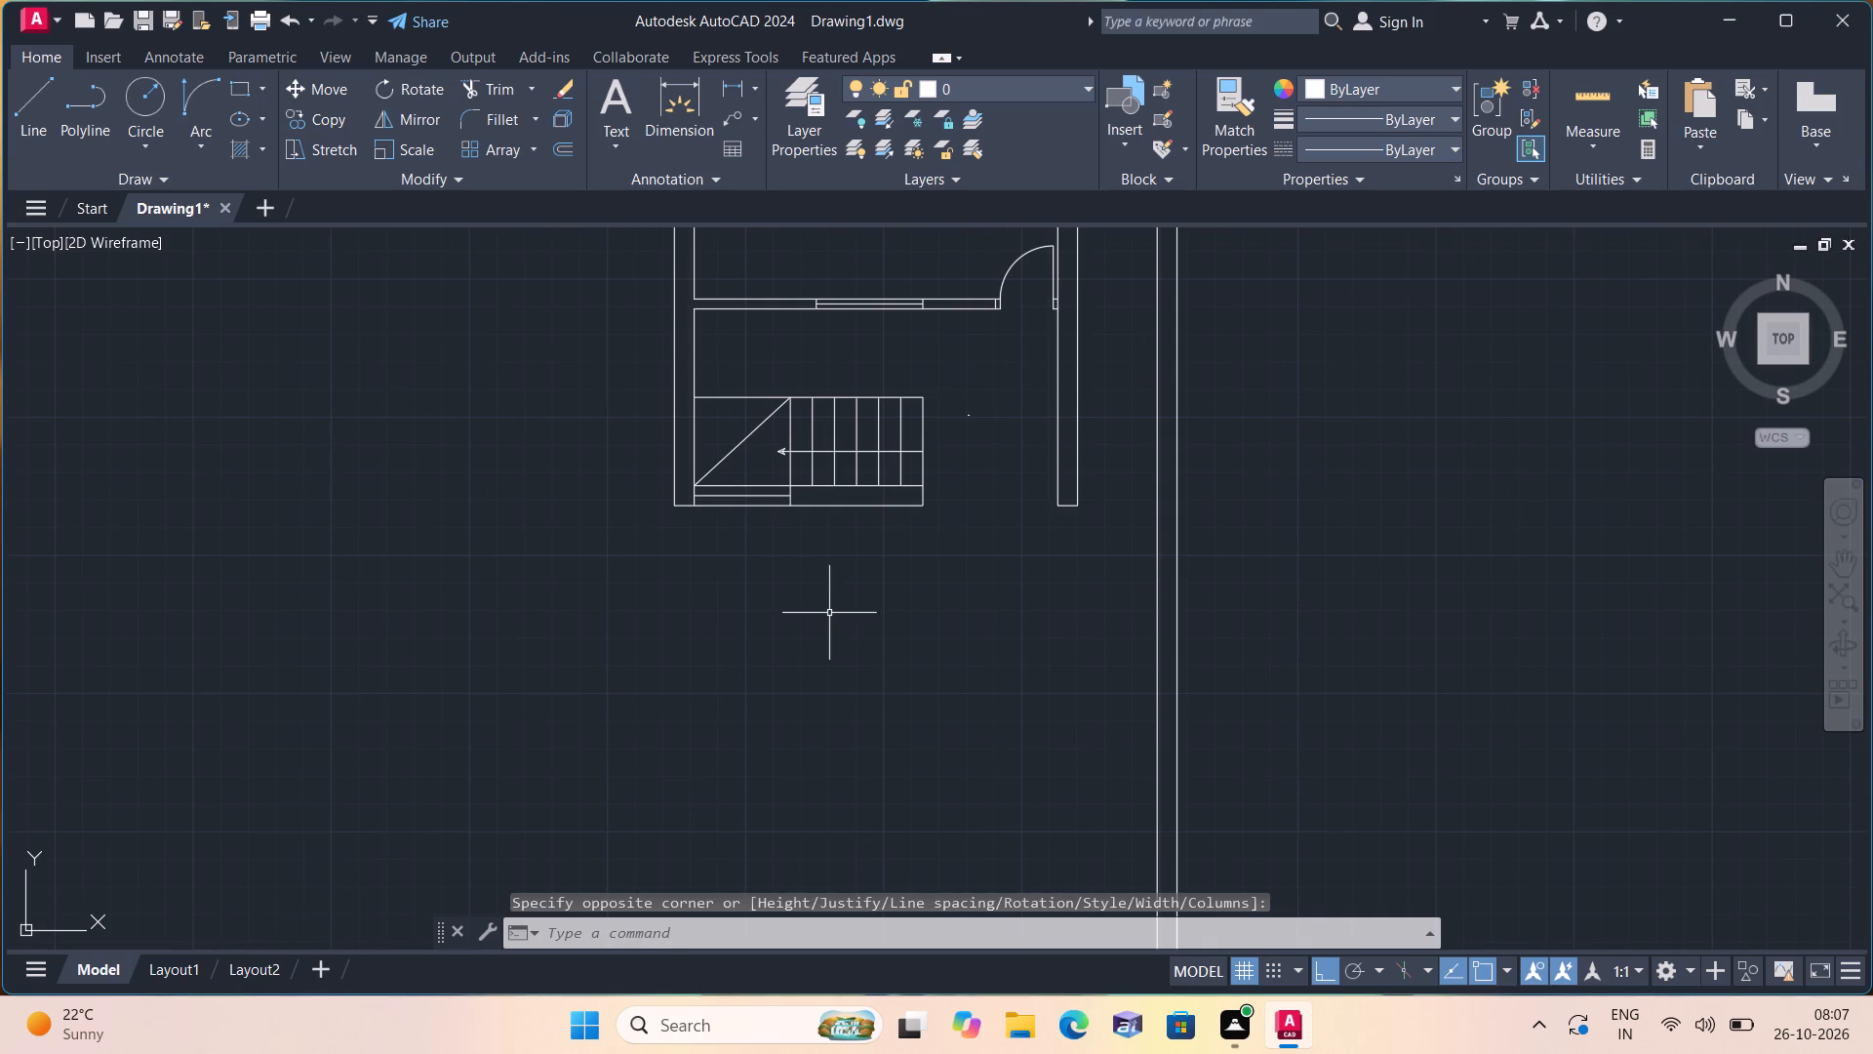
triple_click(820, 603)
text(GROUND FLOOR)
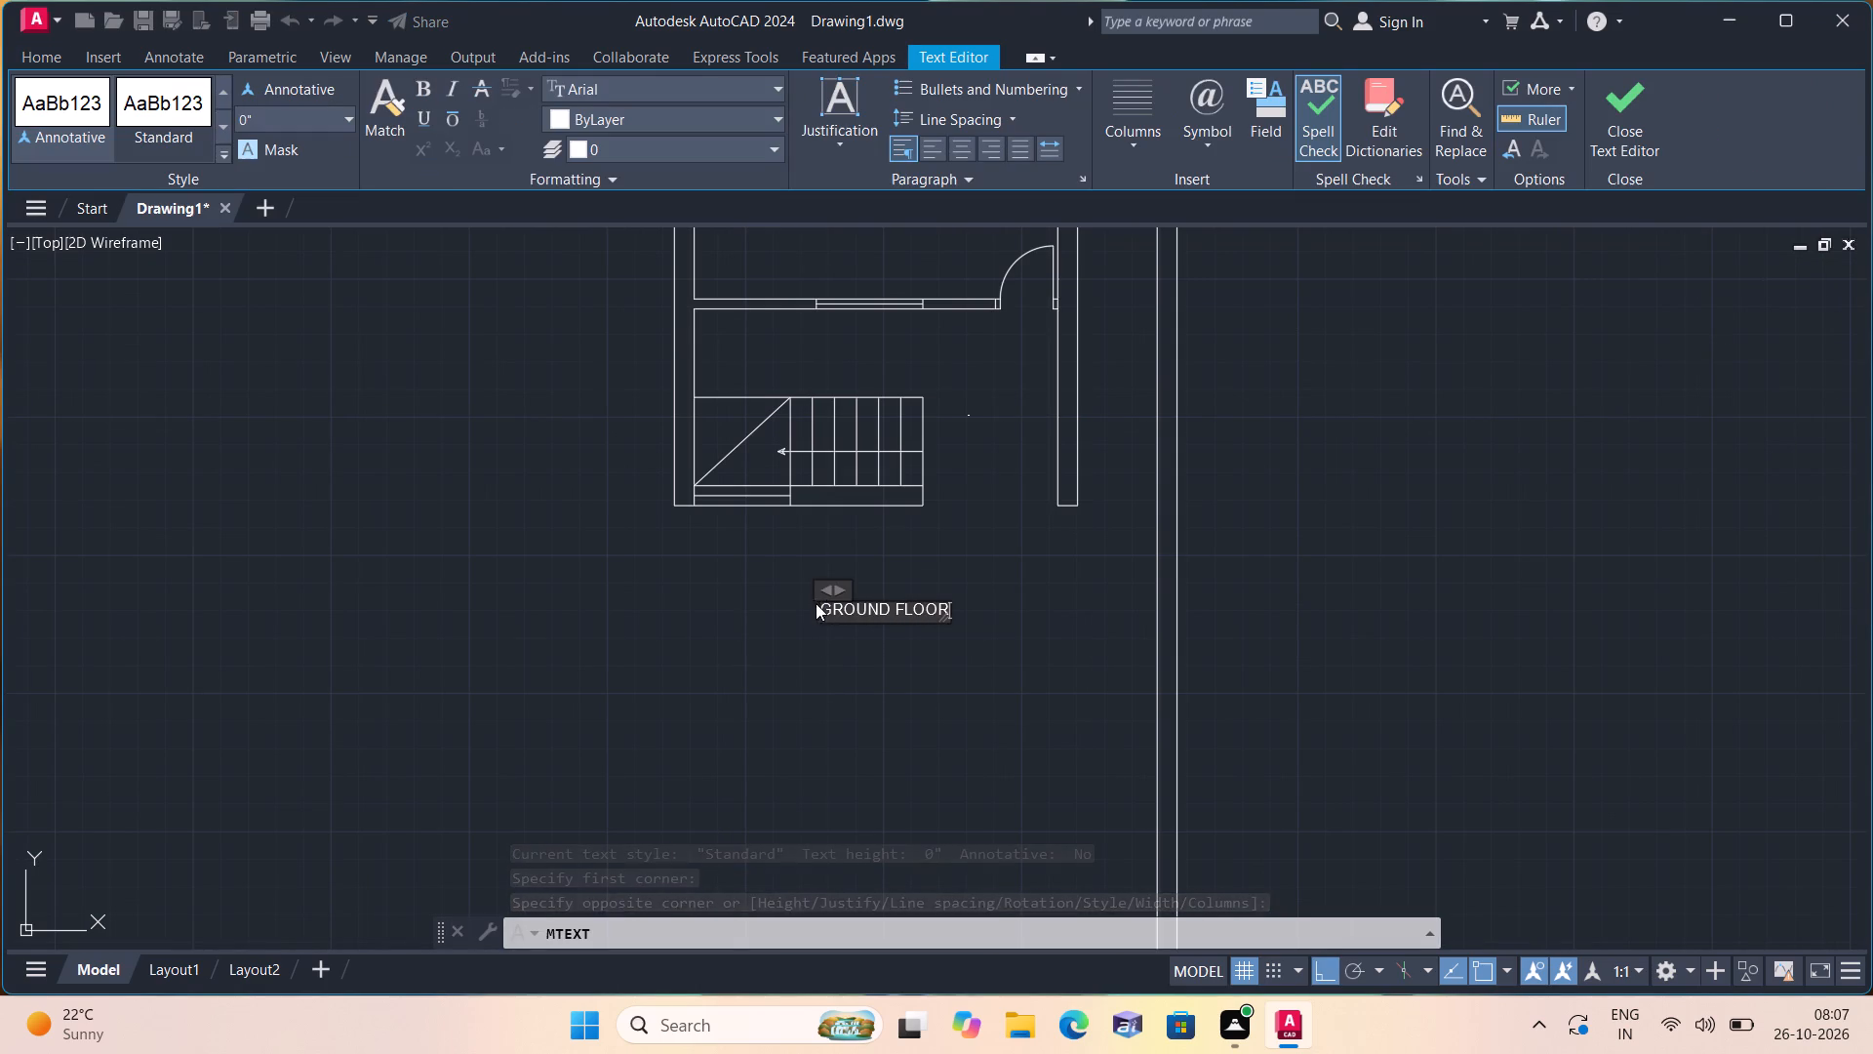
click(701, 602)
Select the GROUND FLOOR title and all similar multiline text labels, and set their text height to 6".
drag(958, 652, 948, 648)
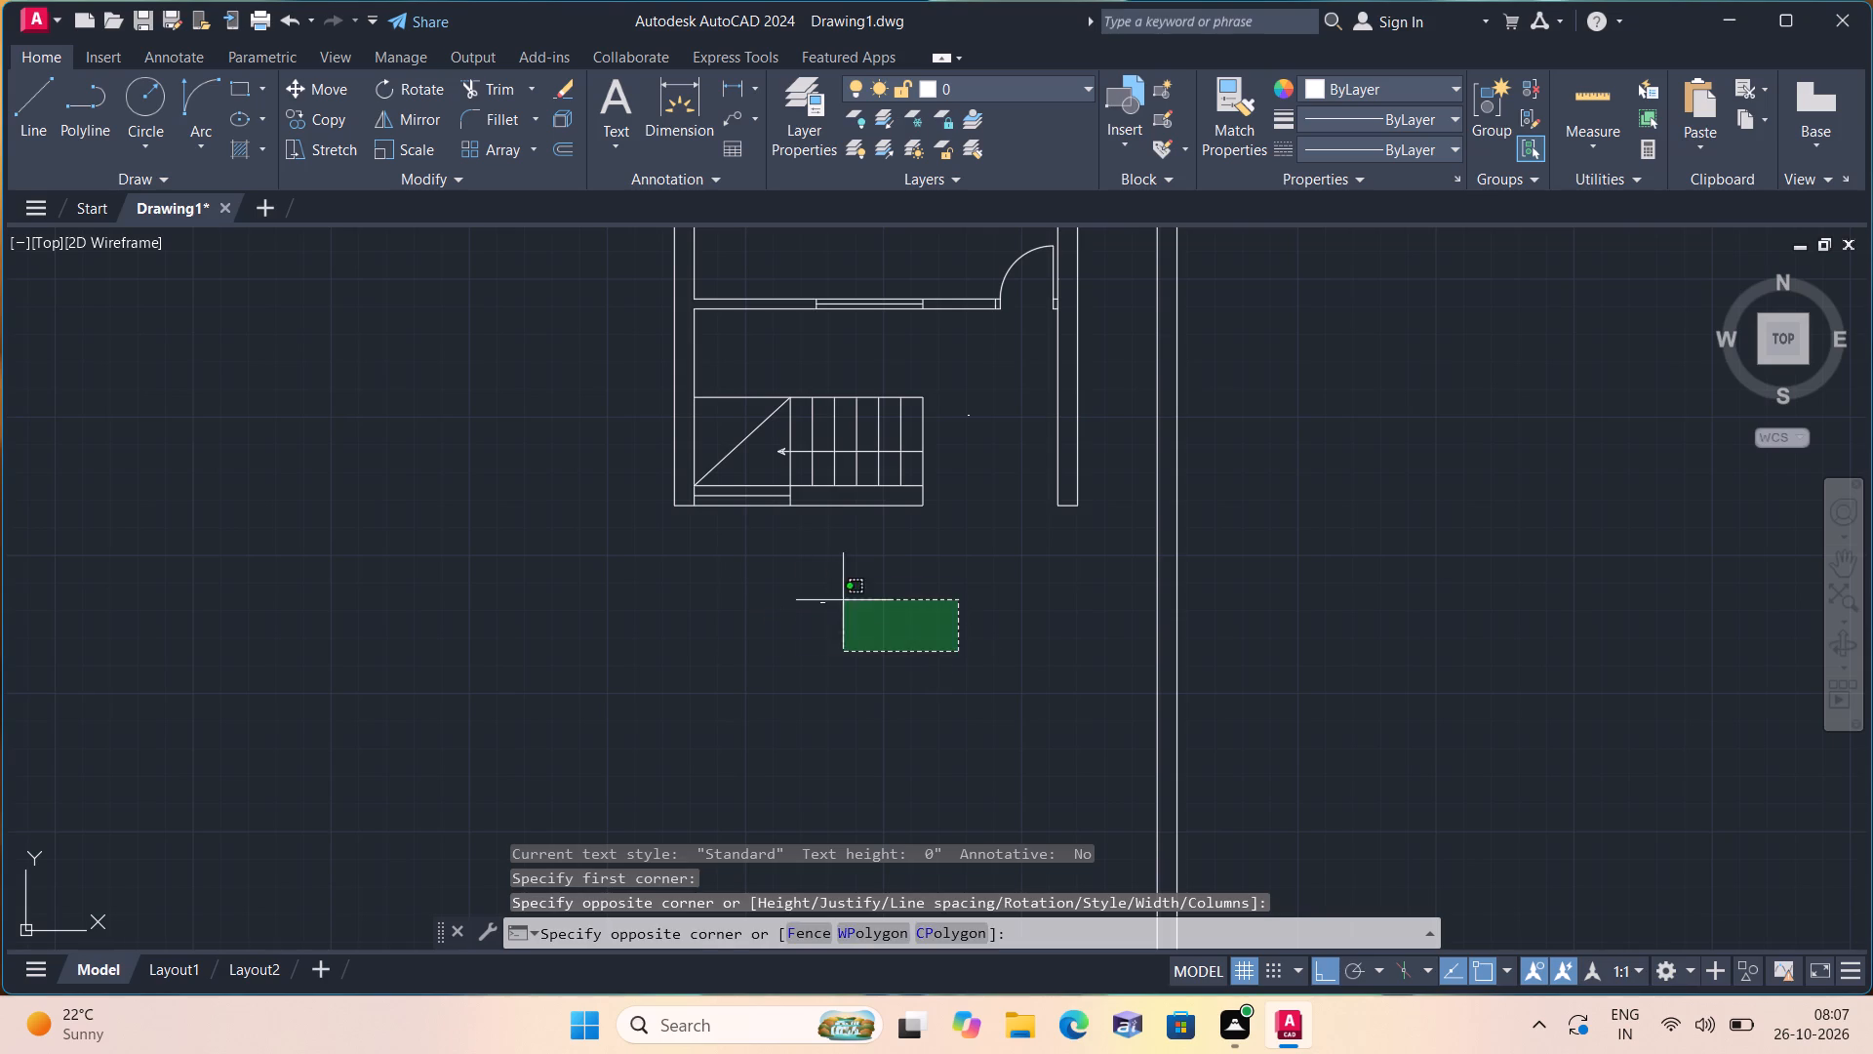
click(750, 584)
right_click(750, 584)
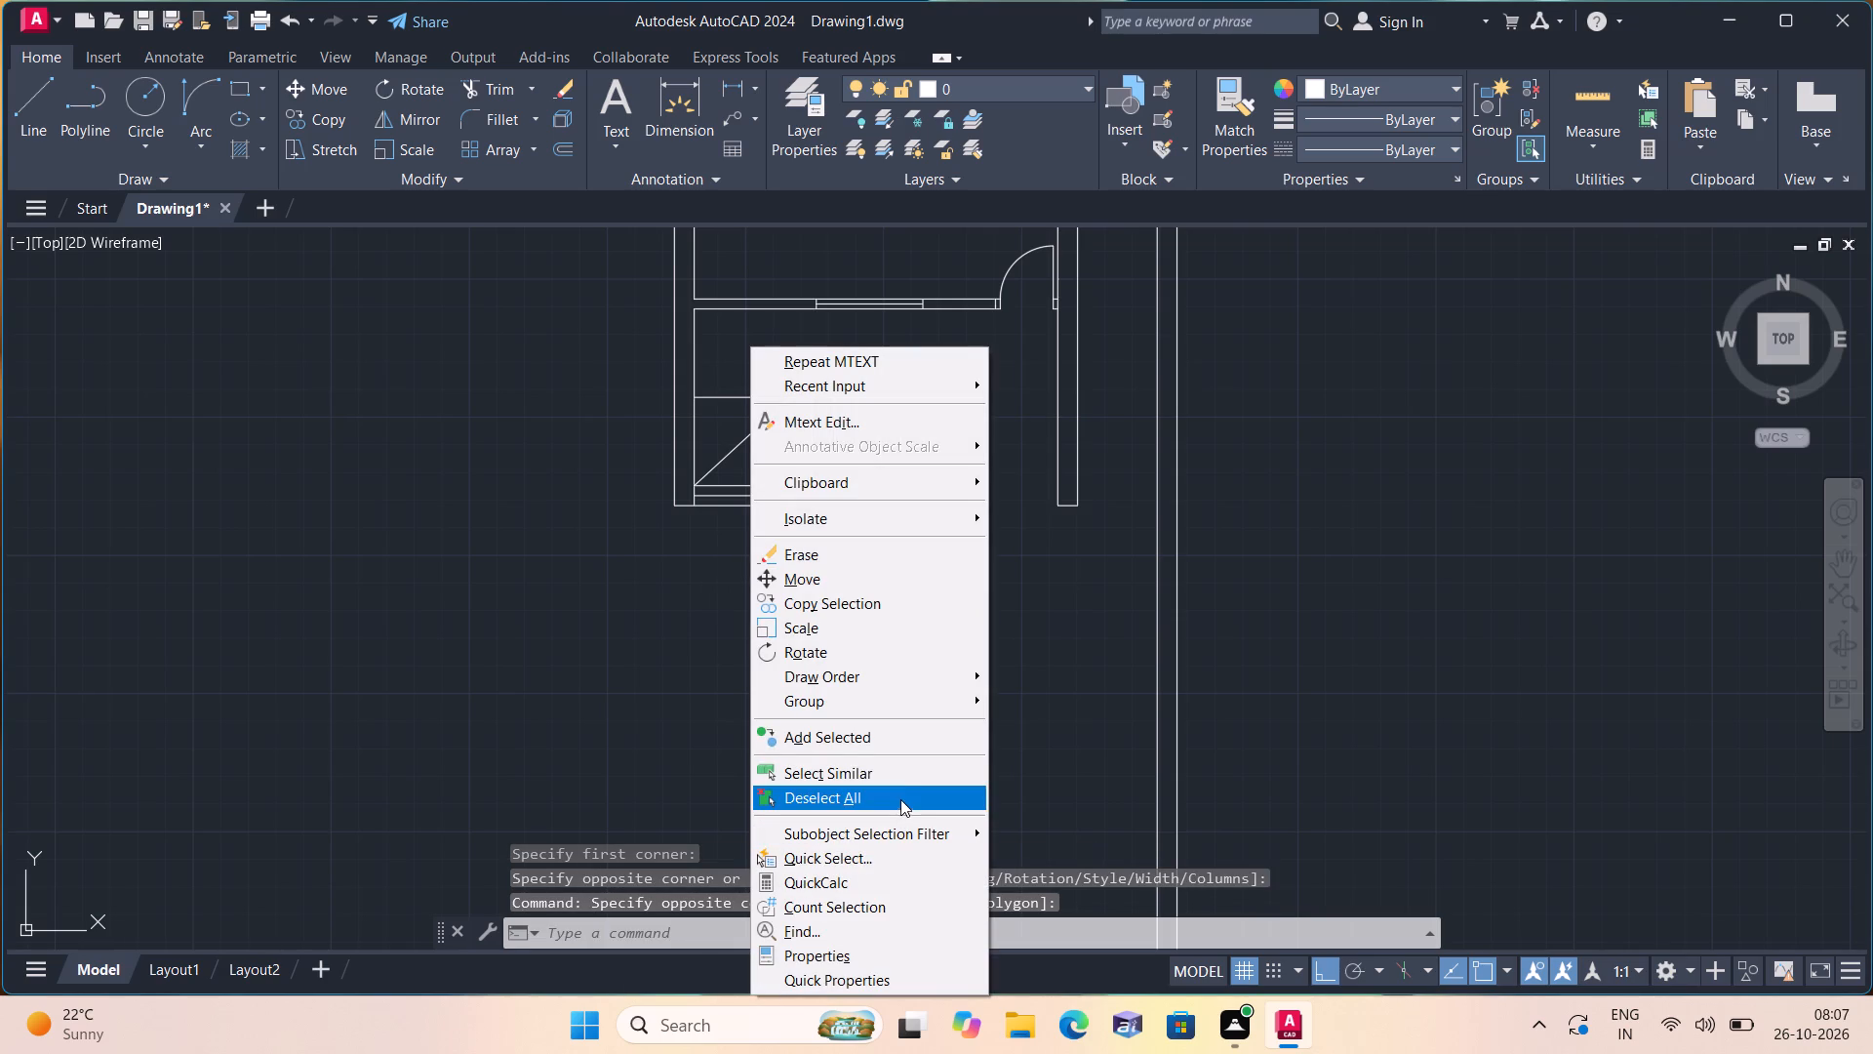
click(902, 781)
right_click(902, 781)
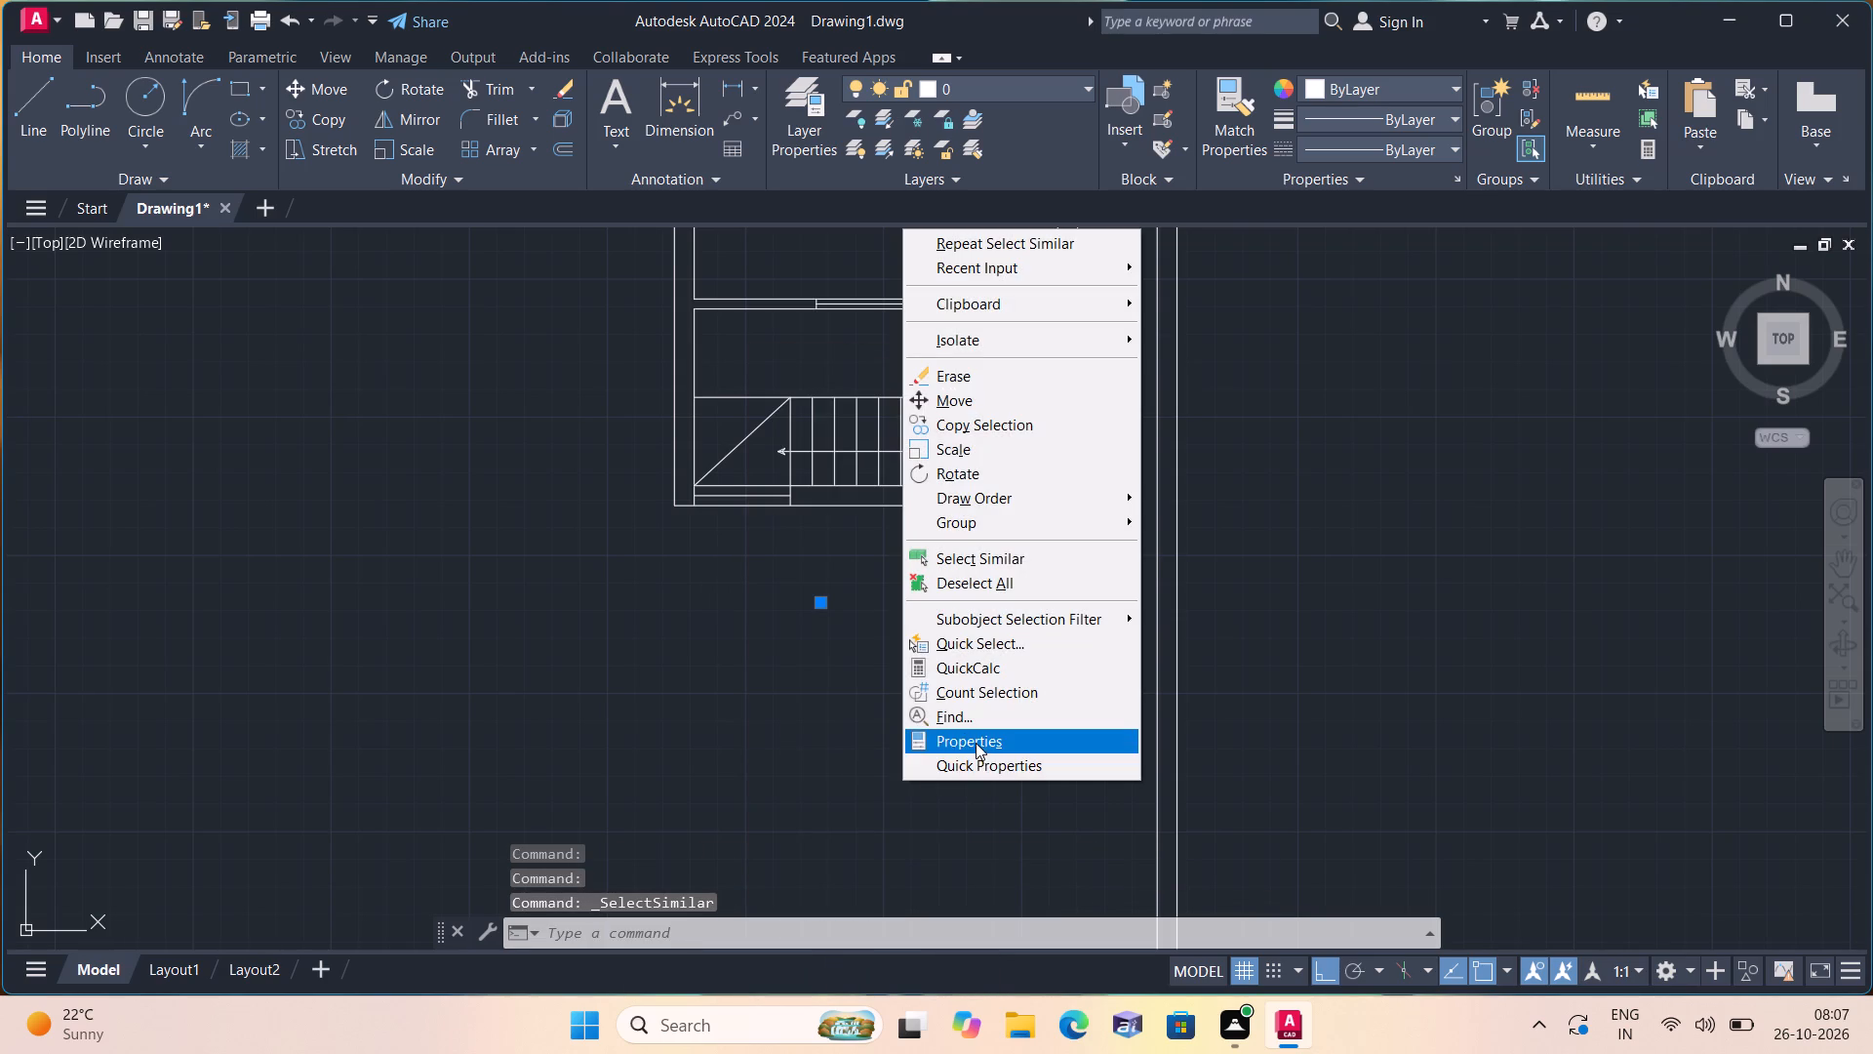
click(976, 743)
click(165, 568)
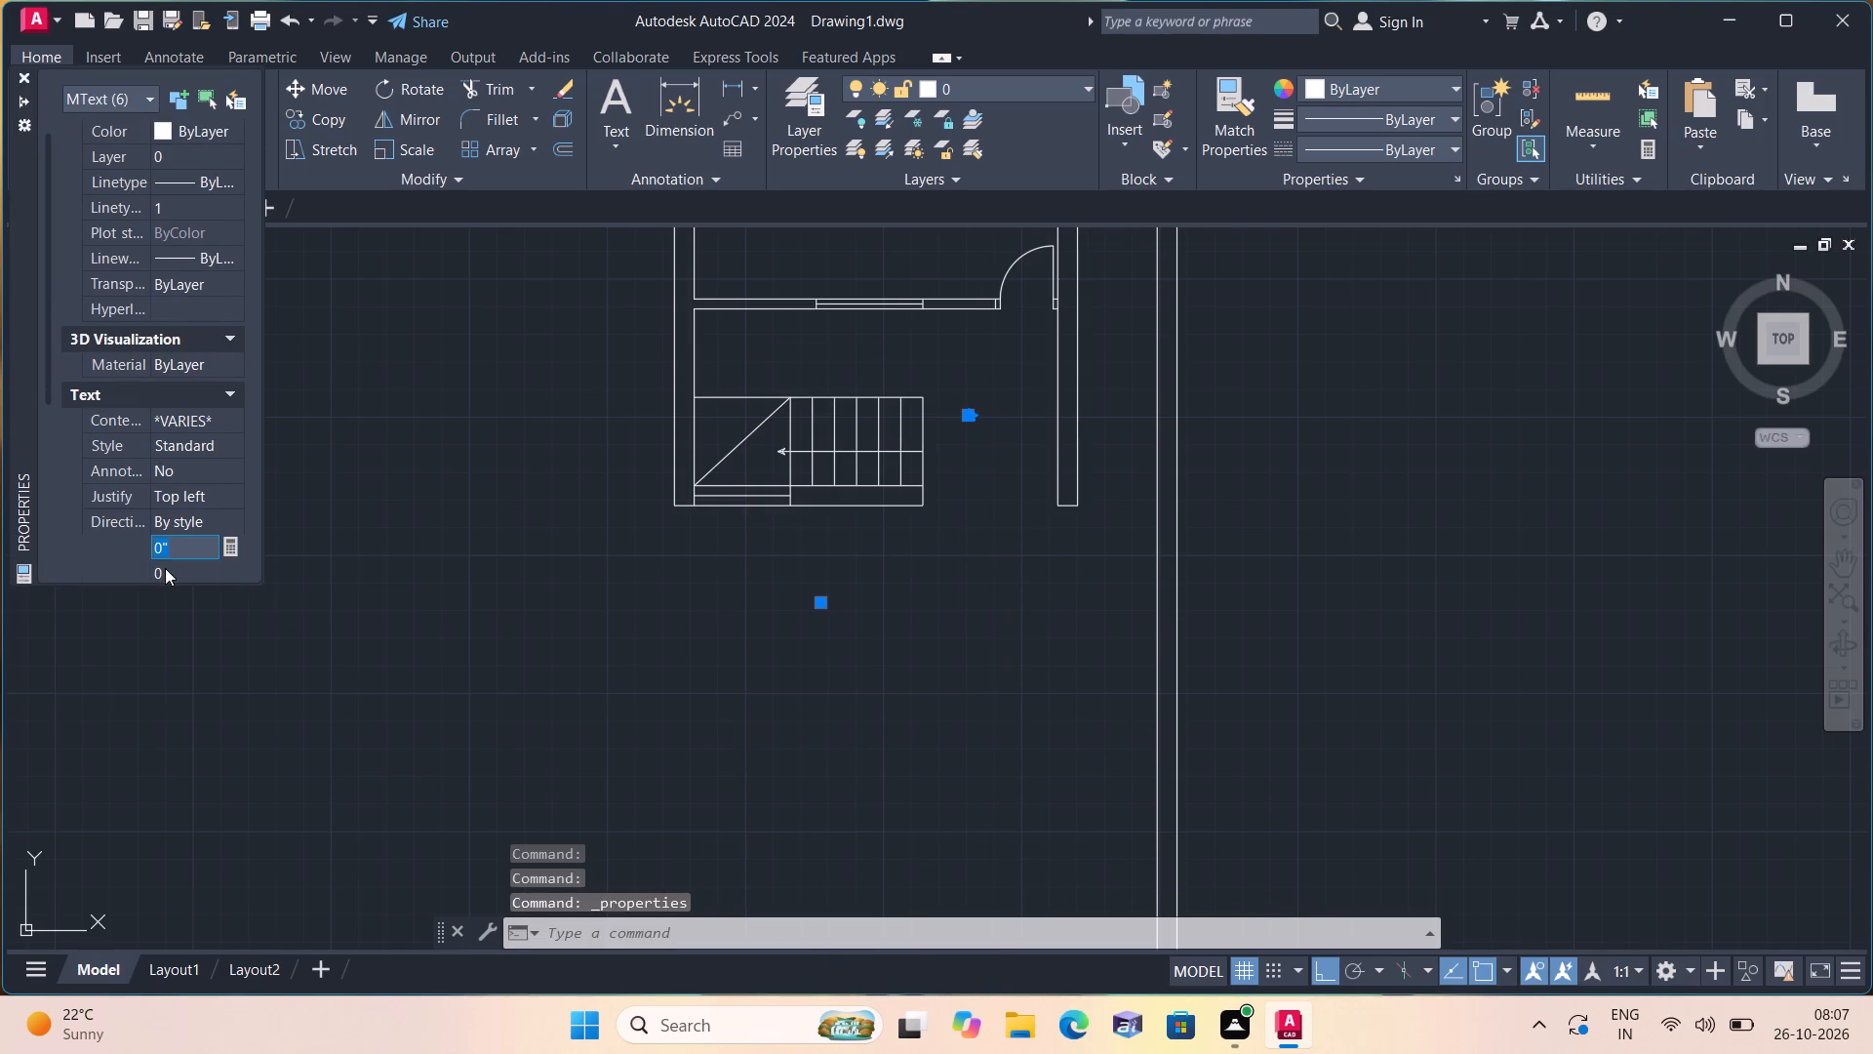
key(BackSpace)
text(6")
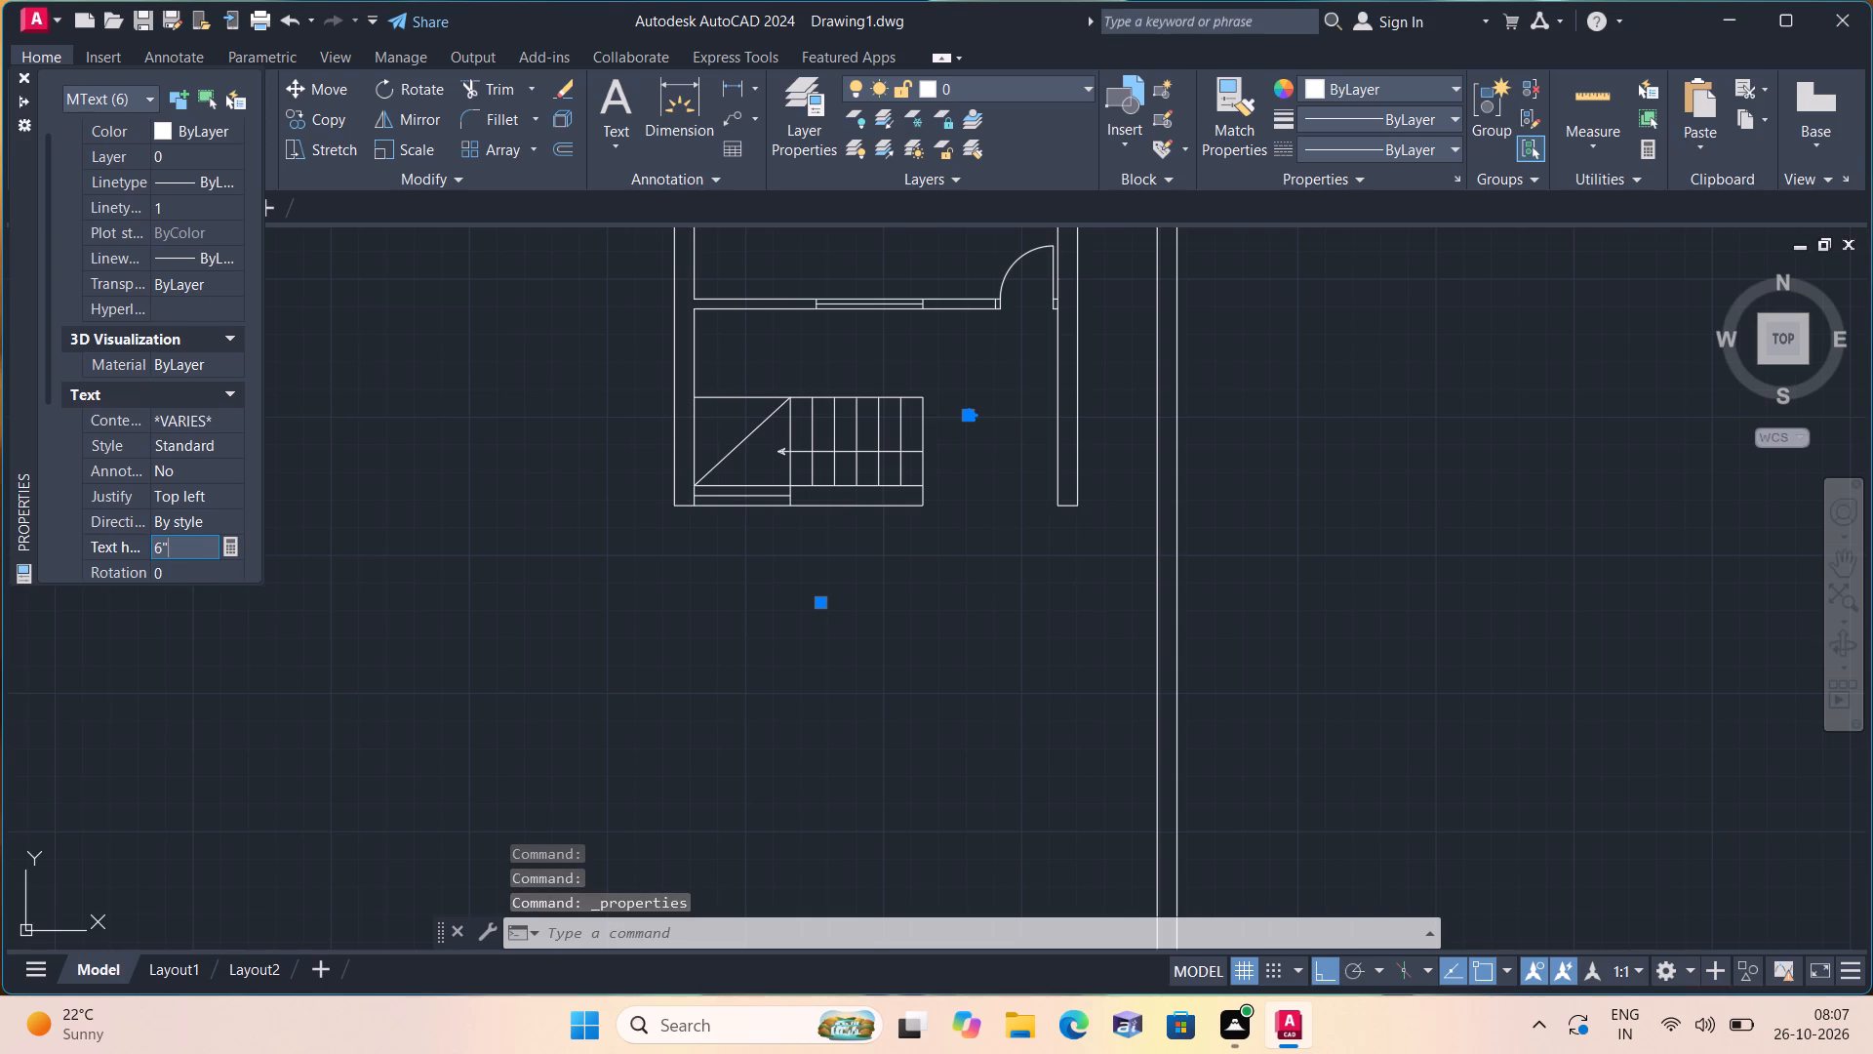
click(471, 563)
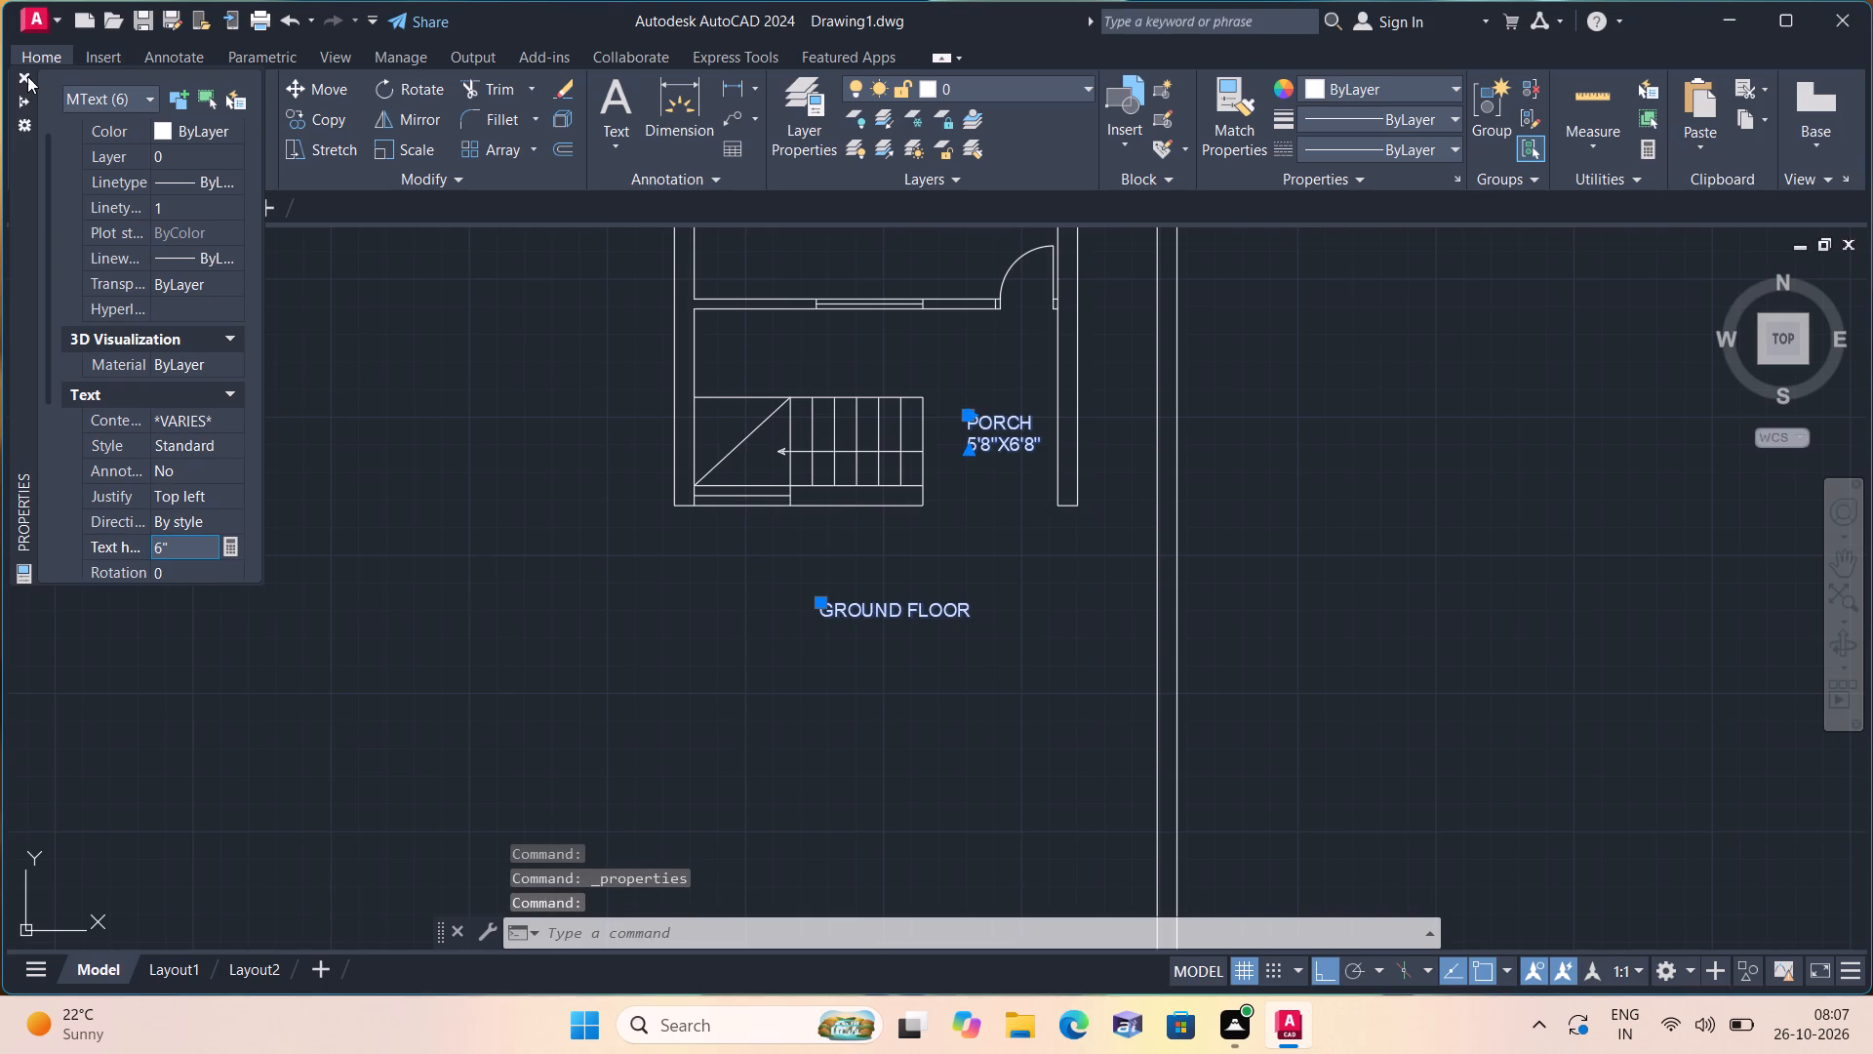
click(27, 76)
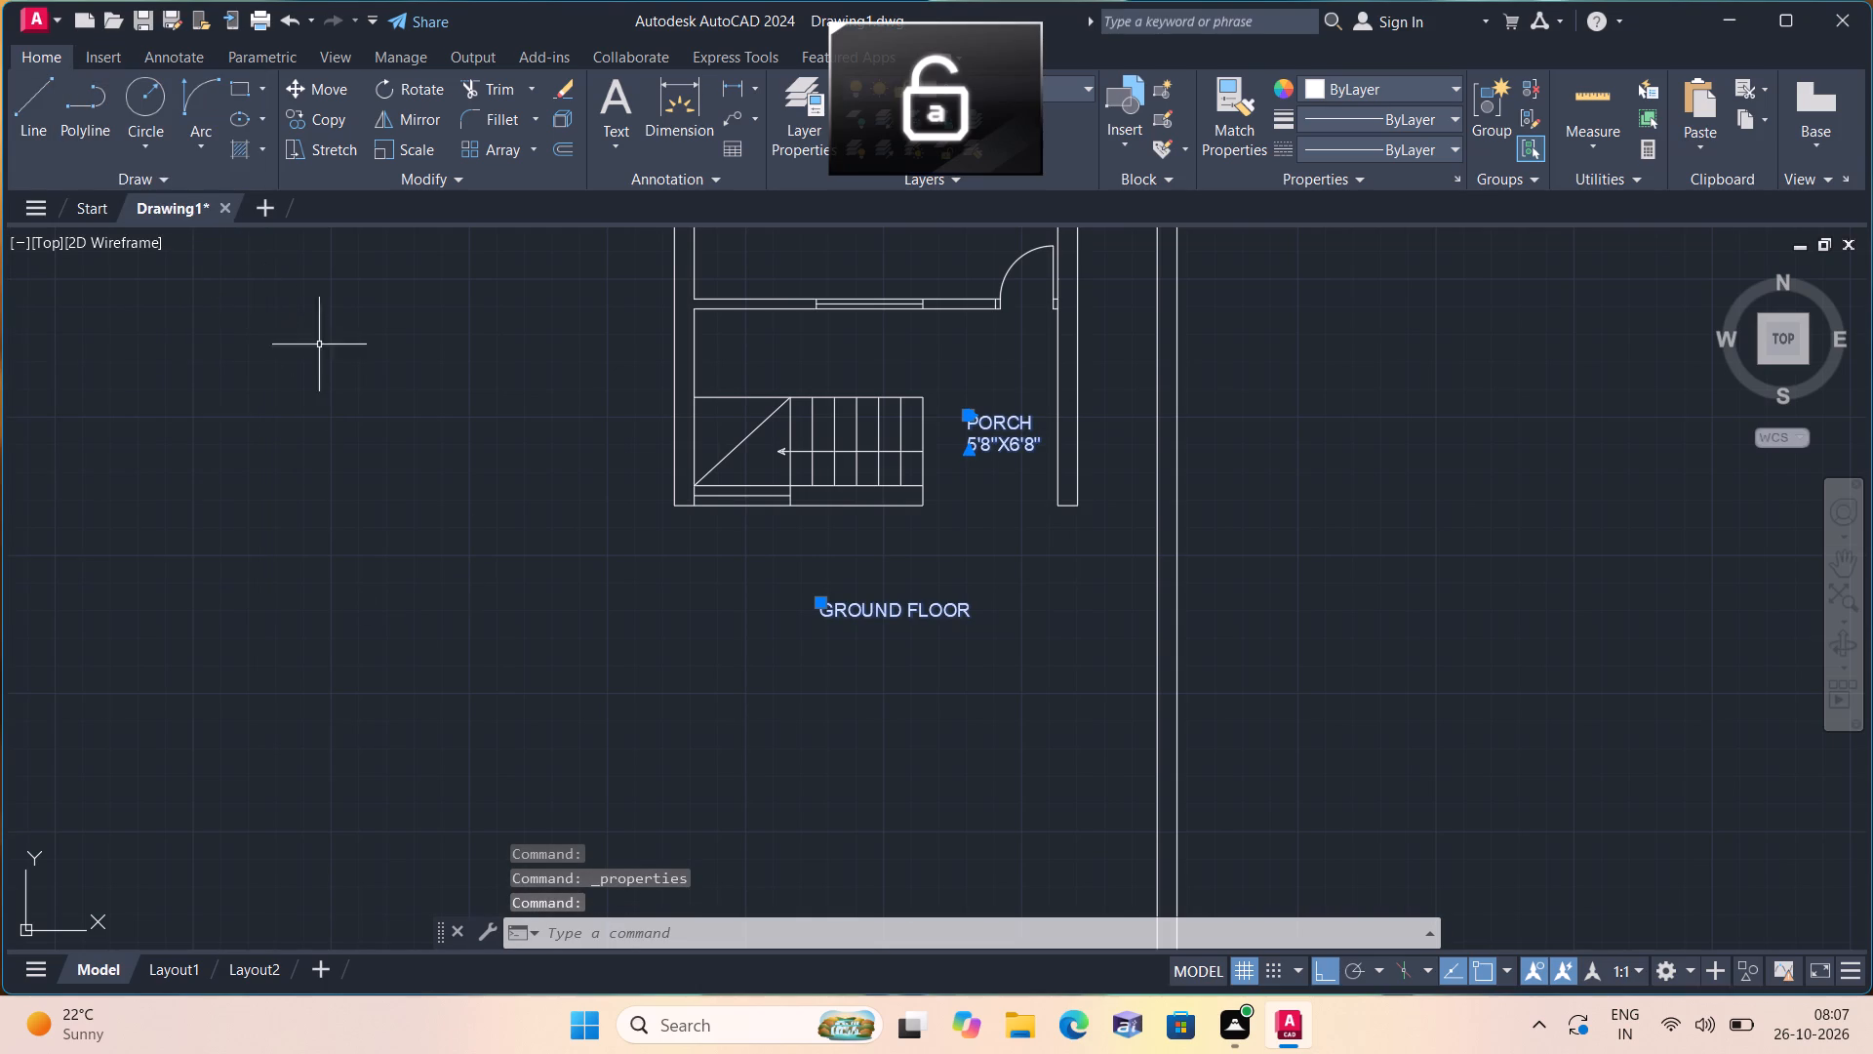
key(Escape)
Turn ortho mode off and move the TOILET label up within its room, clear of the door swing.
middle_drag(371, 360, 544, 561)
scroll(370, 360, down, 1)
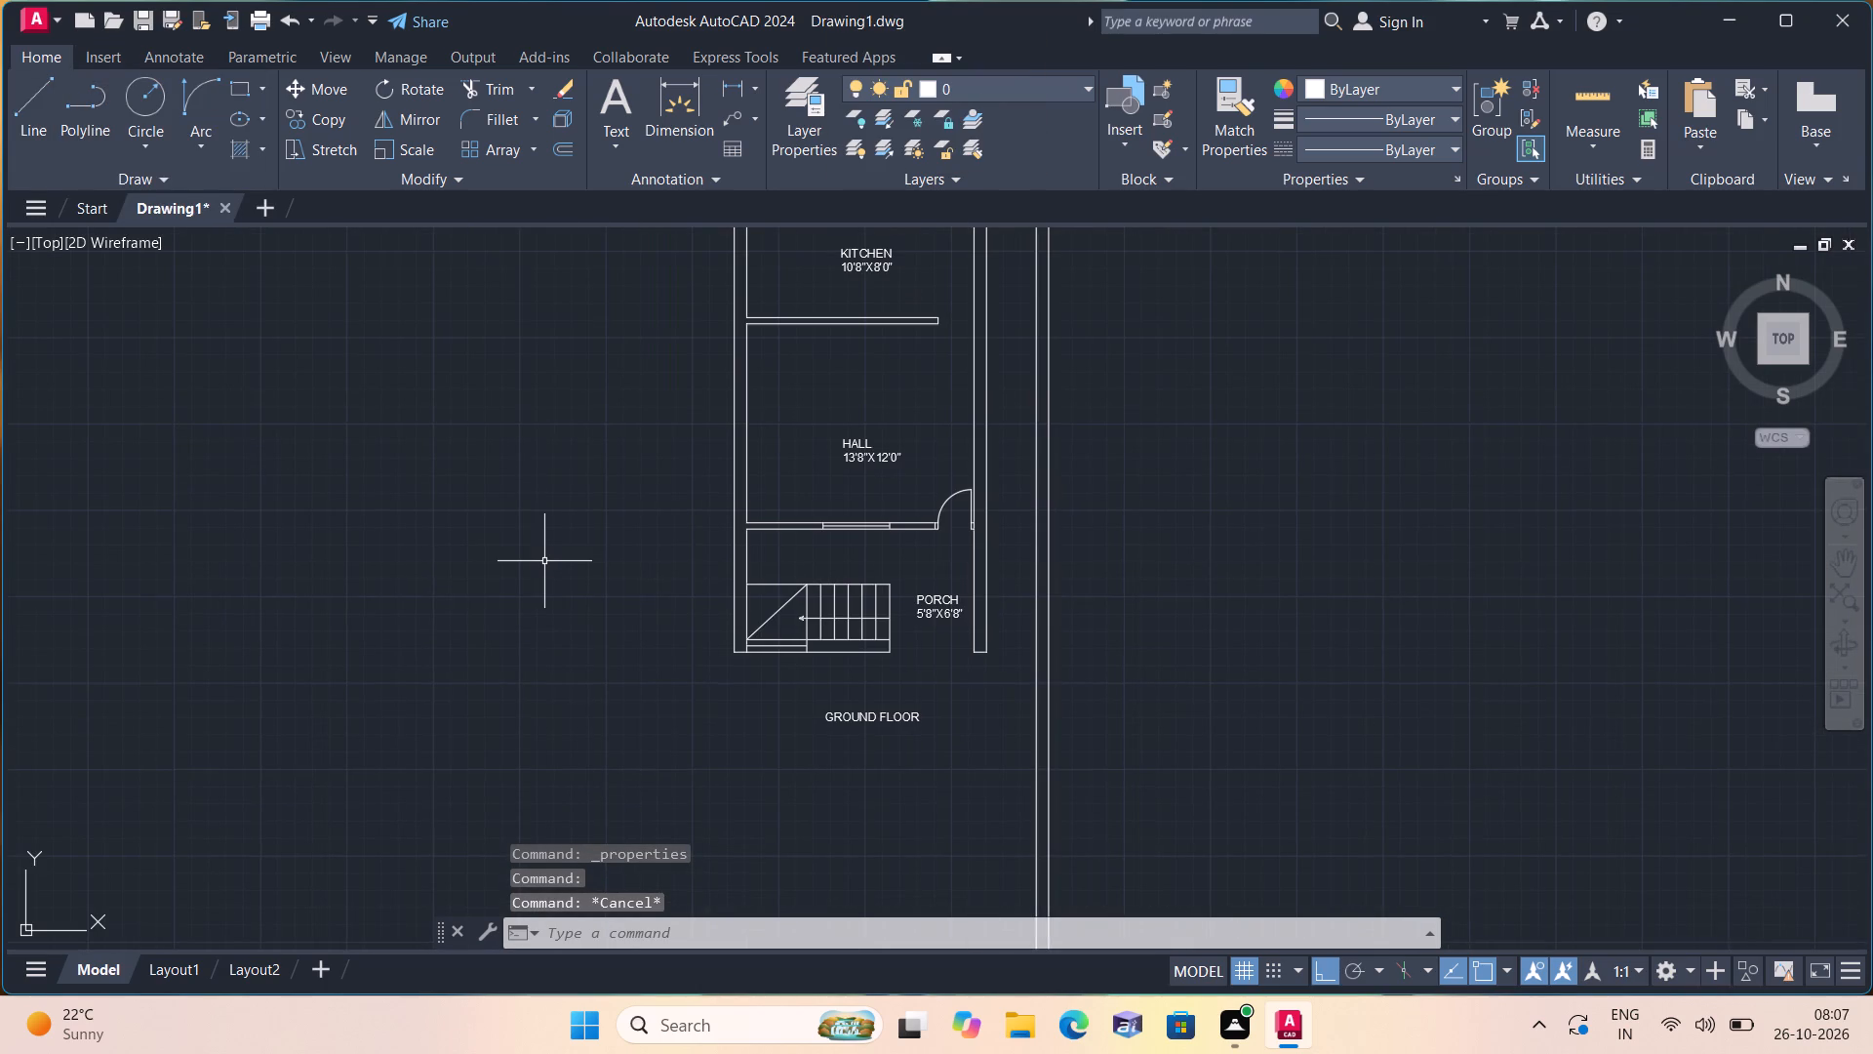
scroll(581, 430, up, 1)
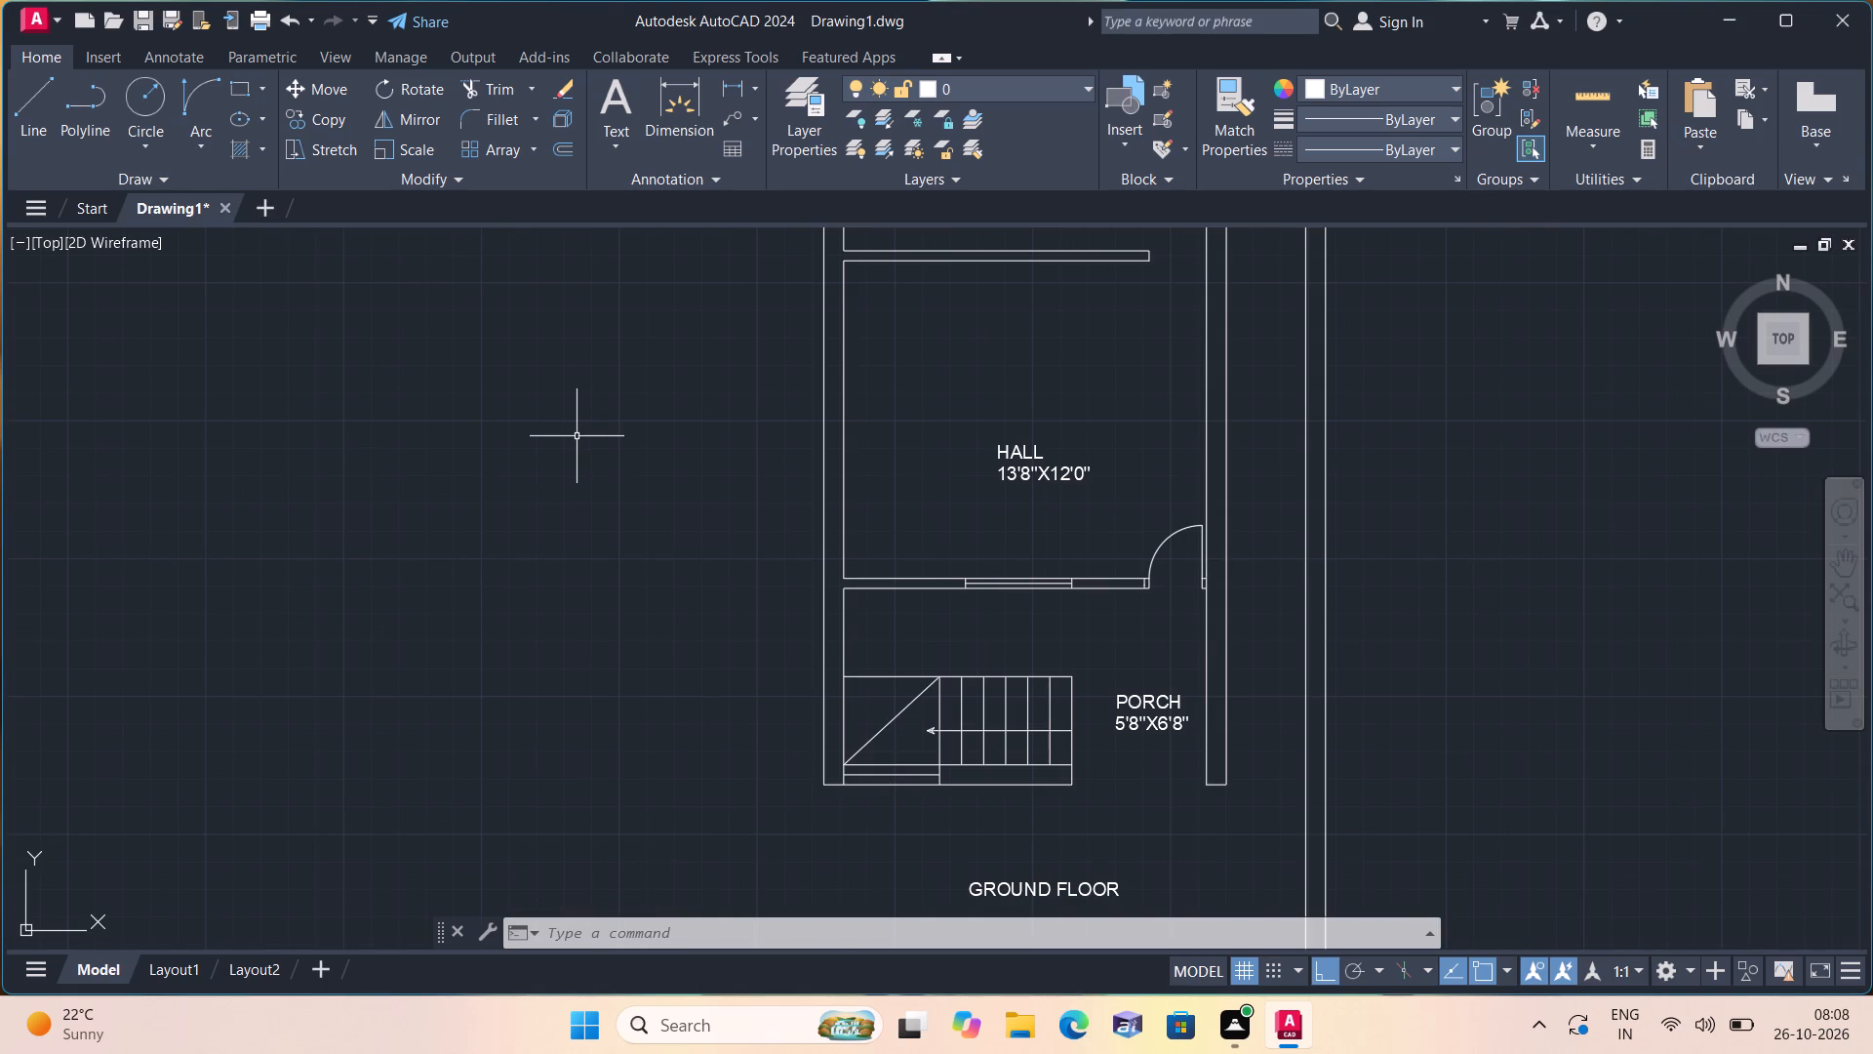
scroll(577, 436, down, 1)
scroll(577, 436, up, 1)
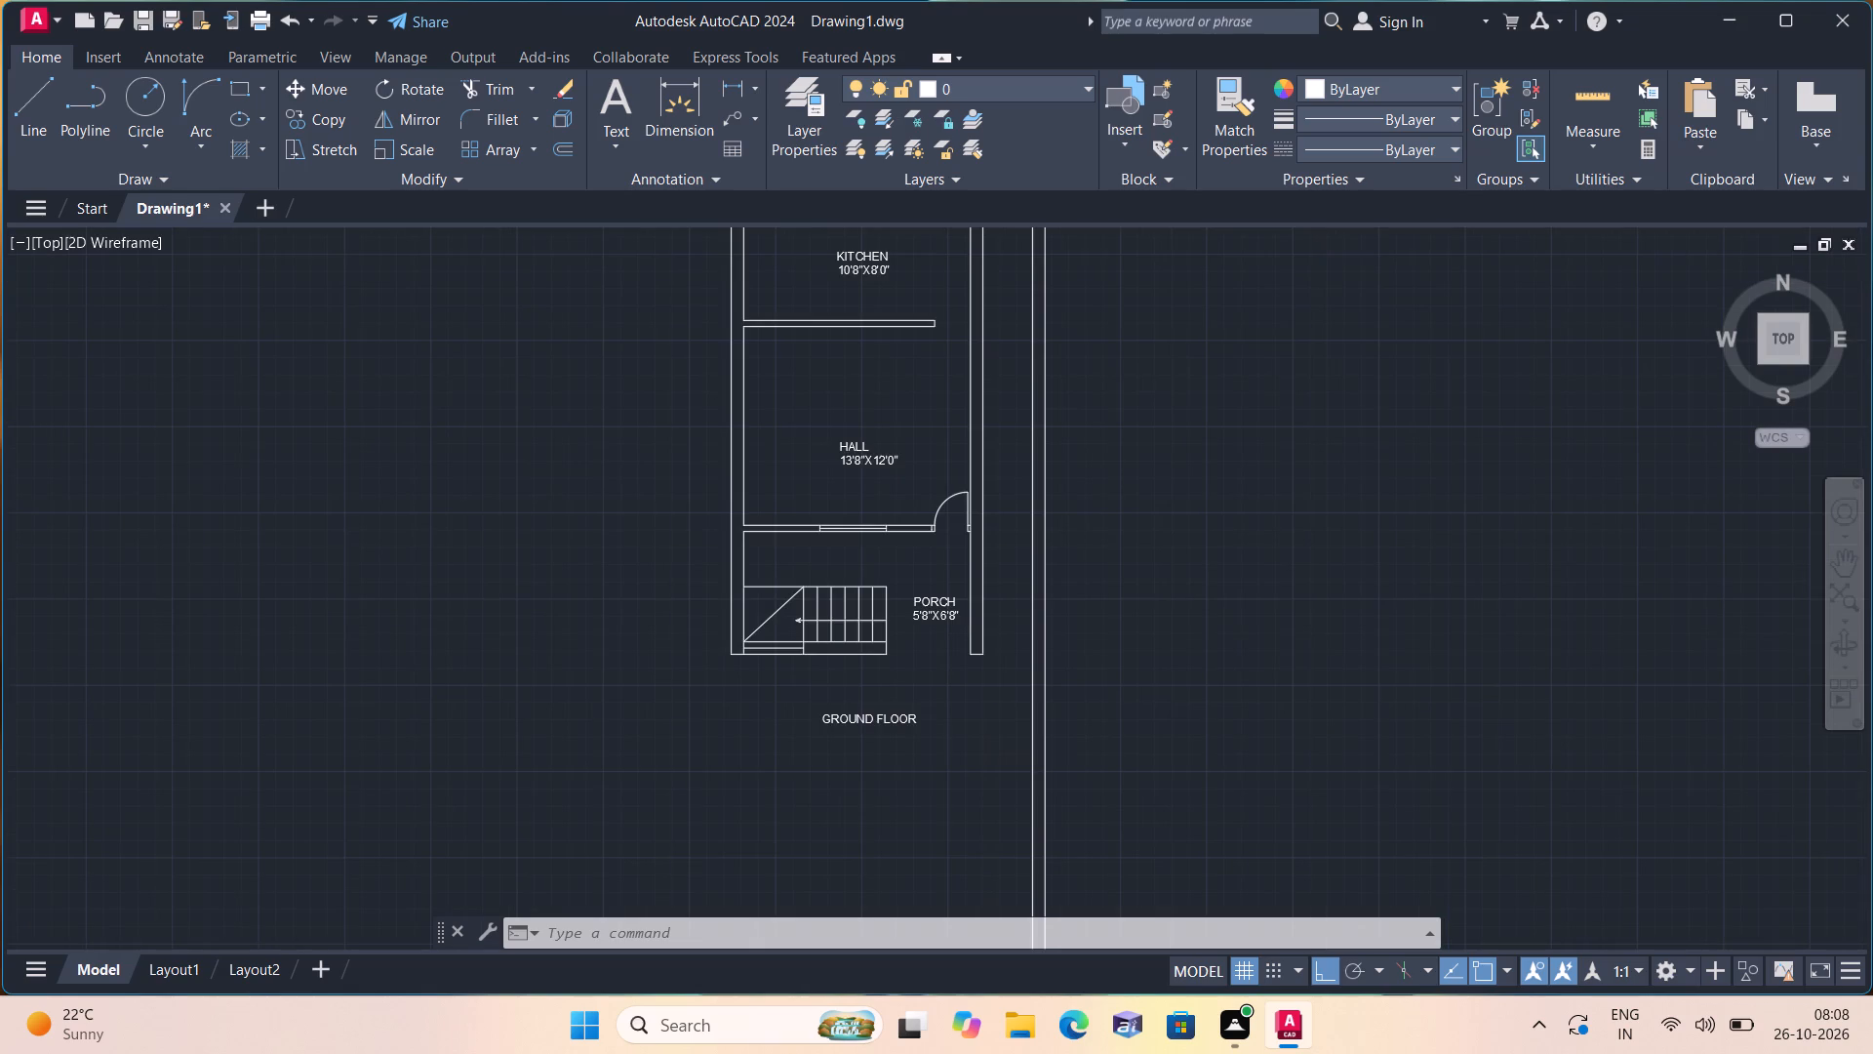
middle_drag(562, 444, 571, 538)
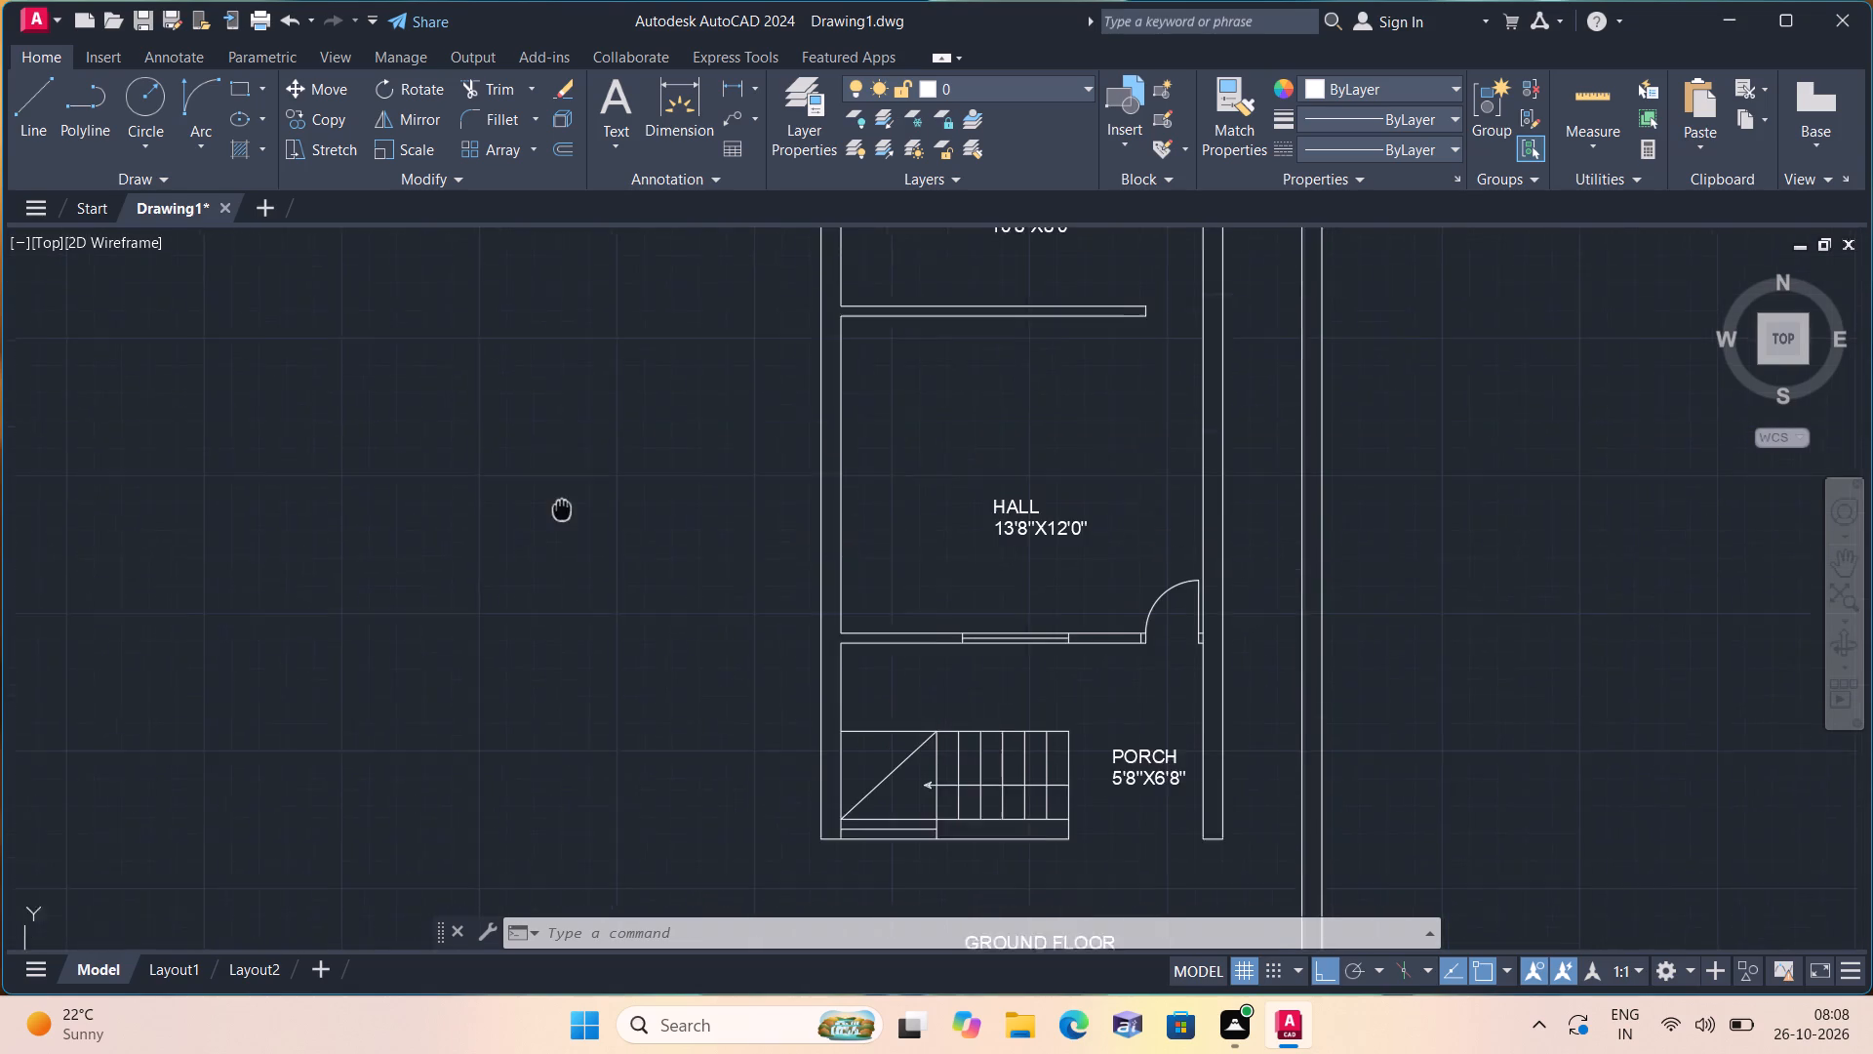
middle_drag(571, 538, 583, 583)
middle_drag(779, 376, 699, 564)
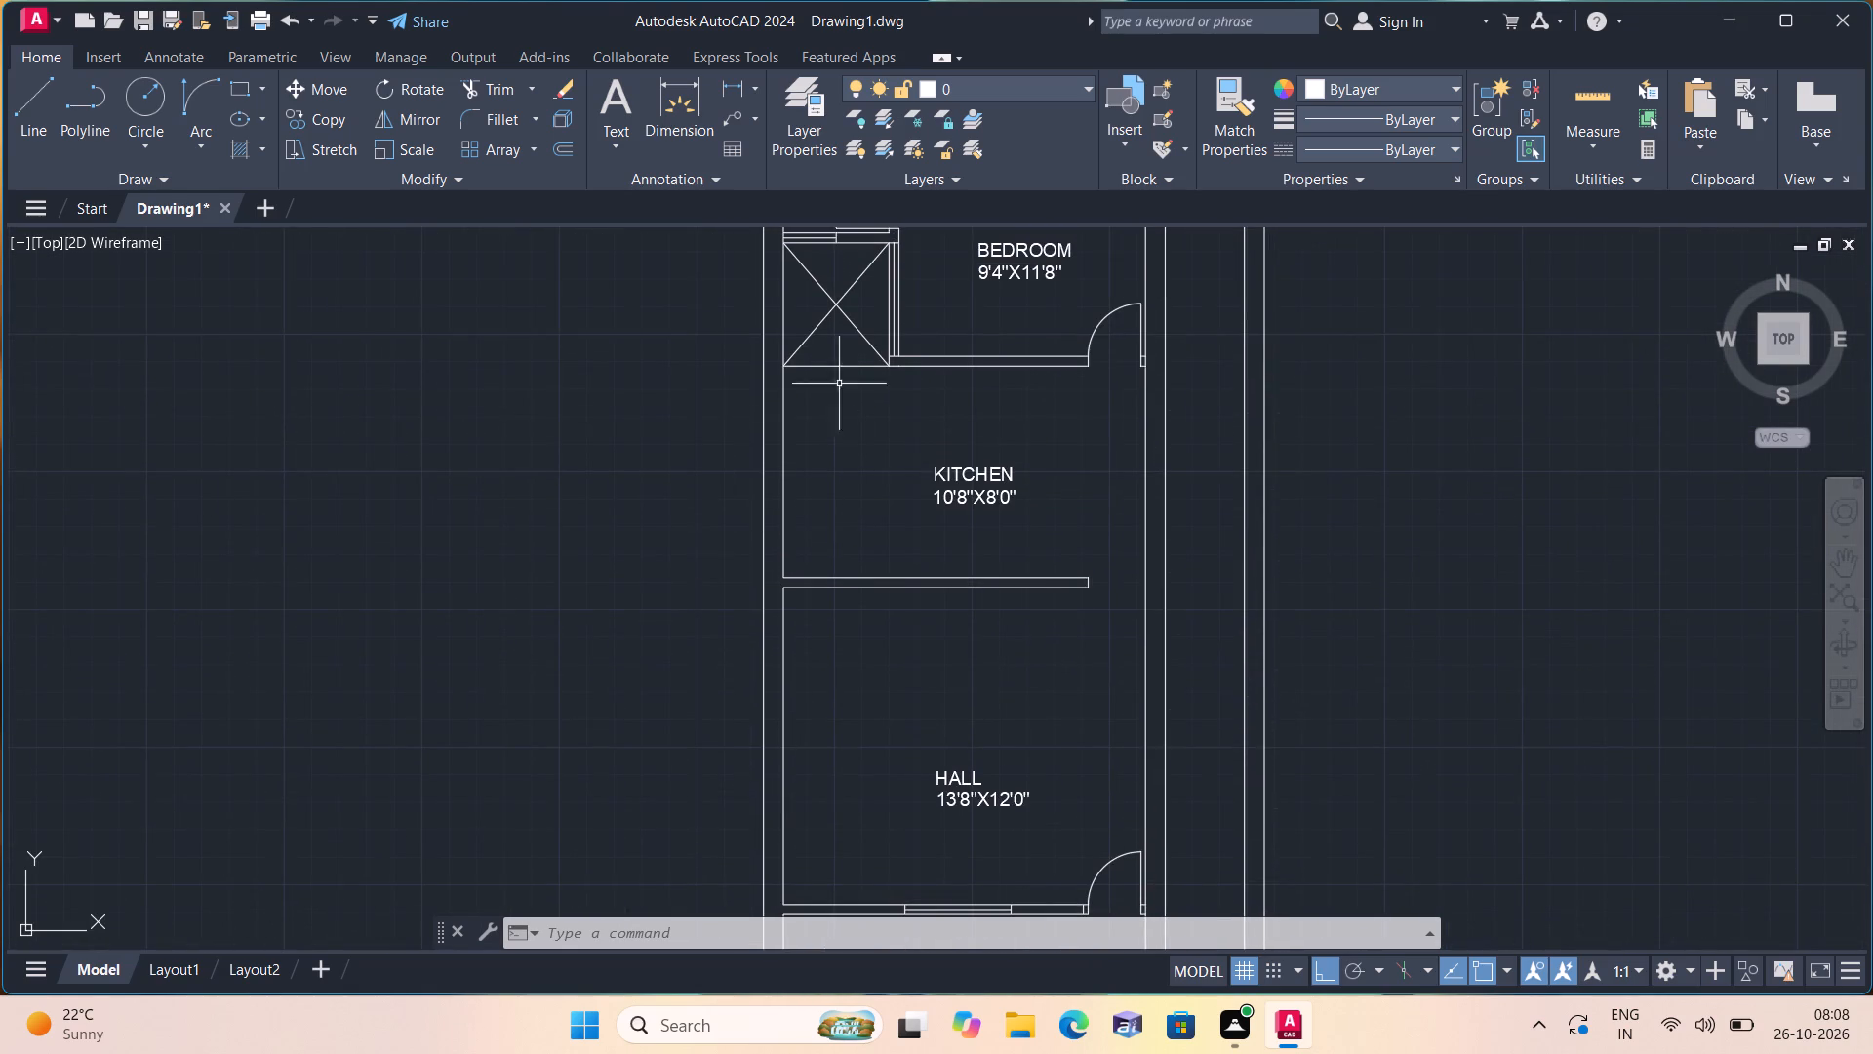
middle_drag(848, 358, 855, 692)
scroll(867, 539, up, 2)
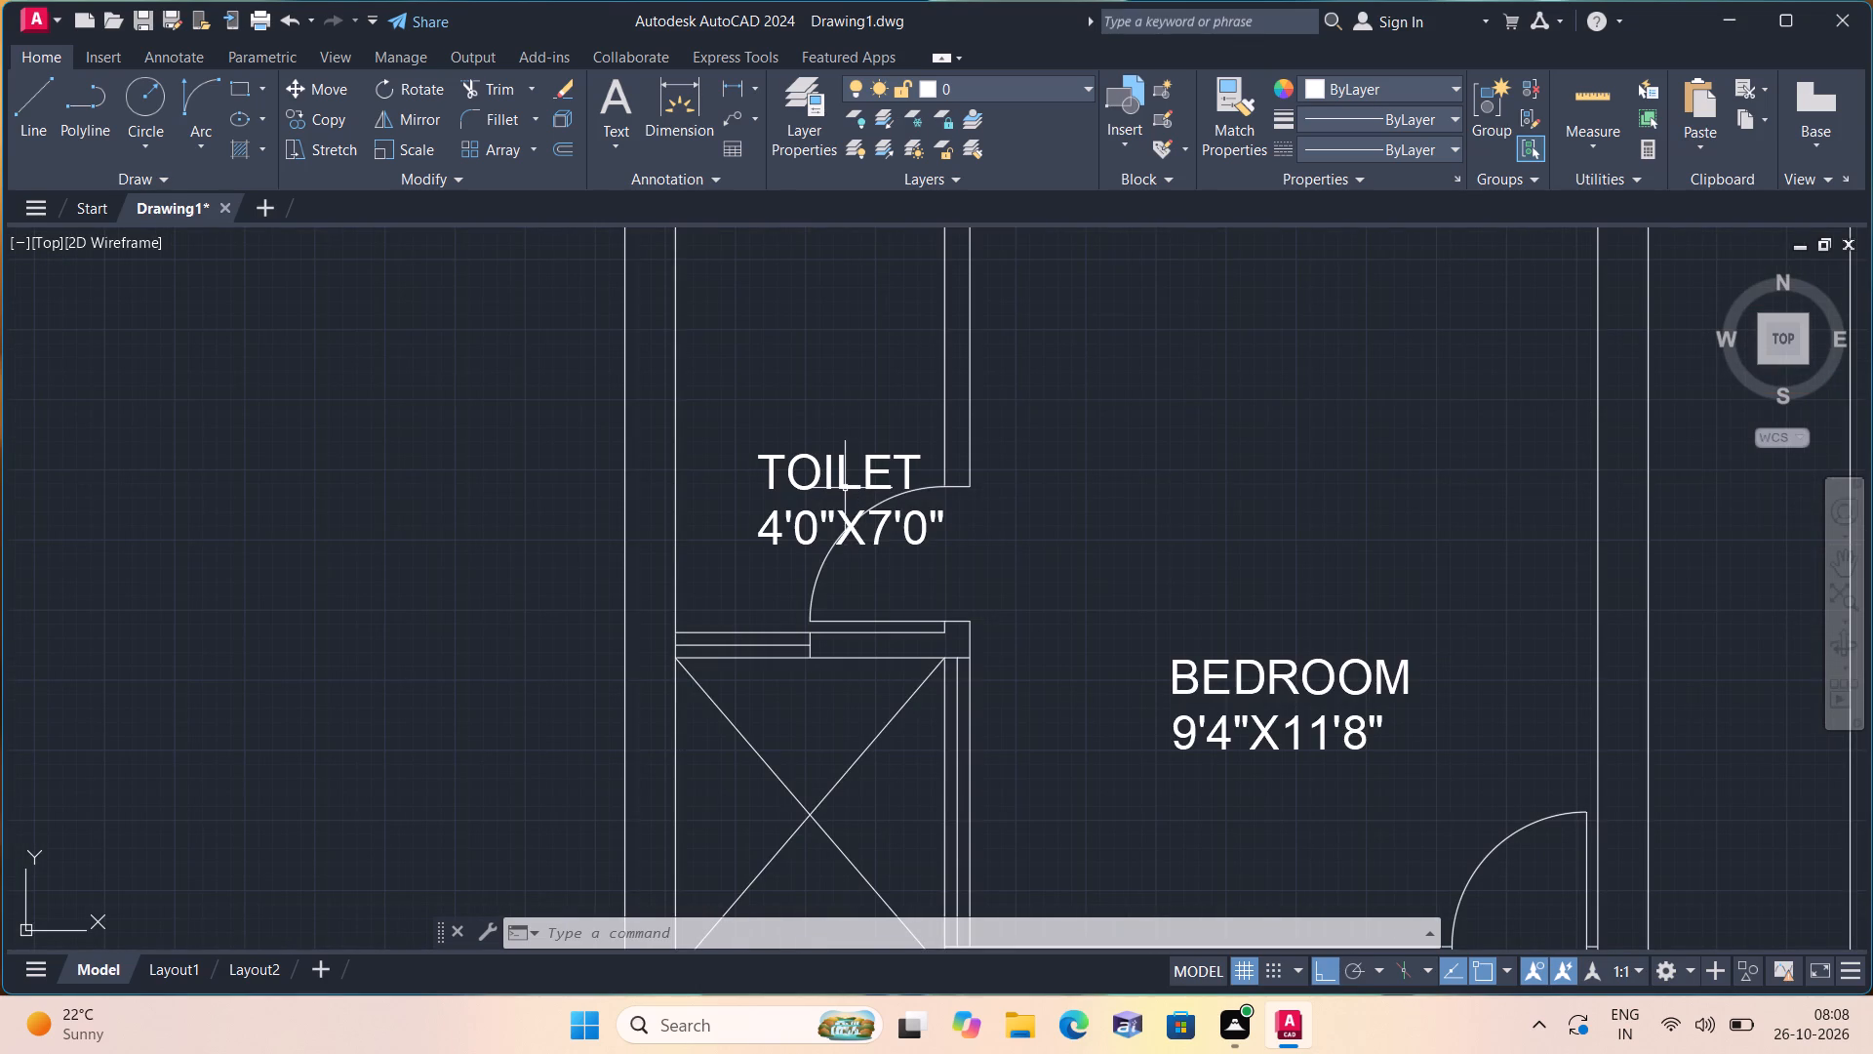
key(F8)
scroll(845, 488, up, 1)
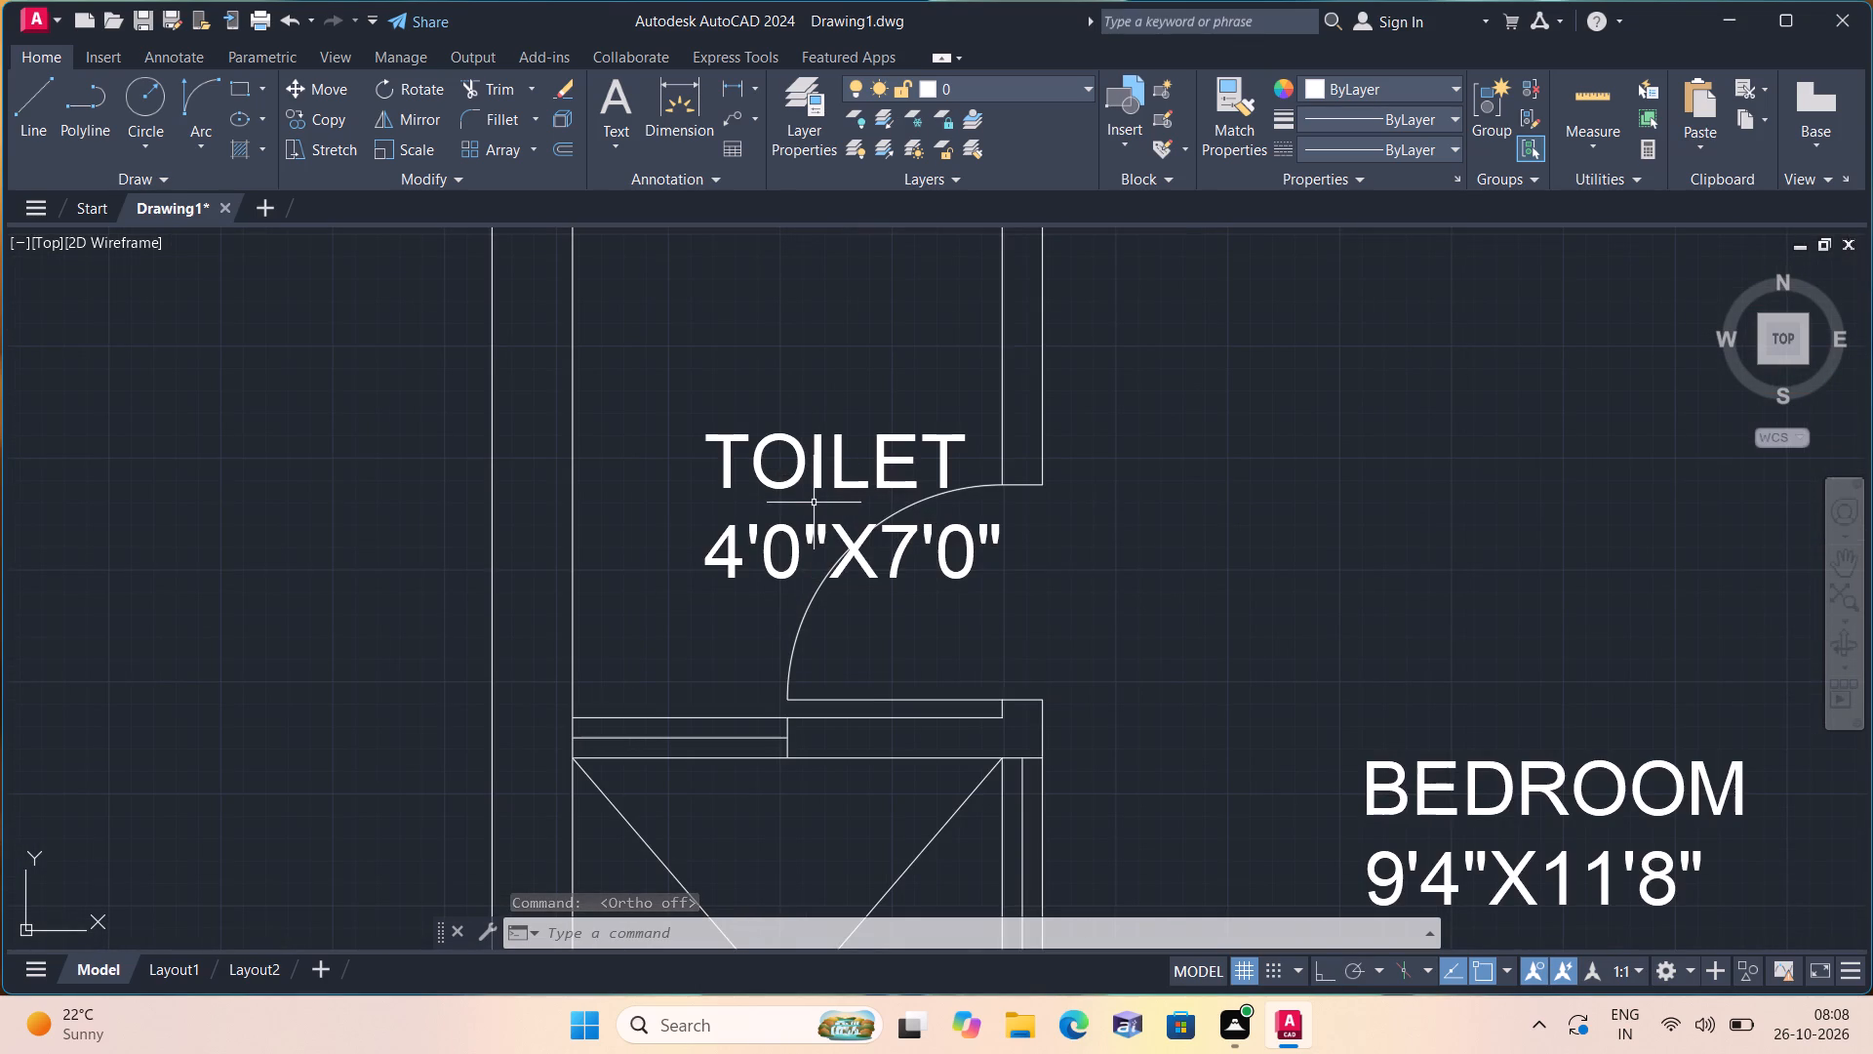
click(809, 468)
click(772, 468)
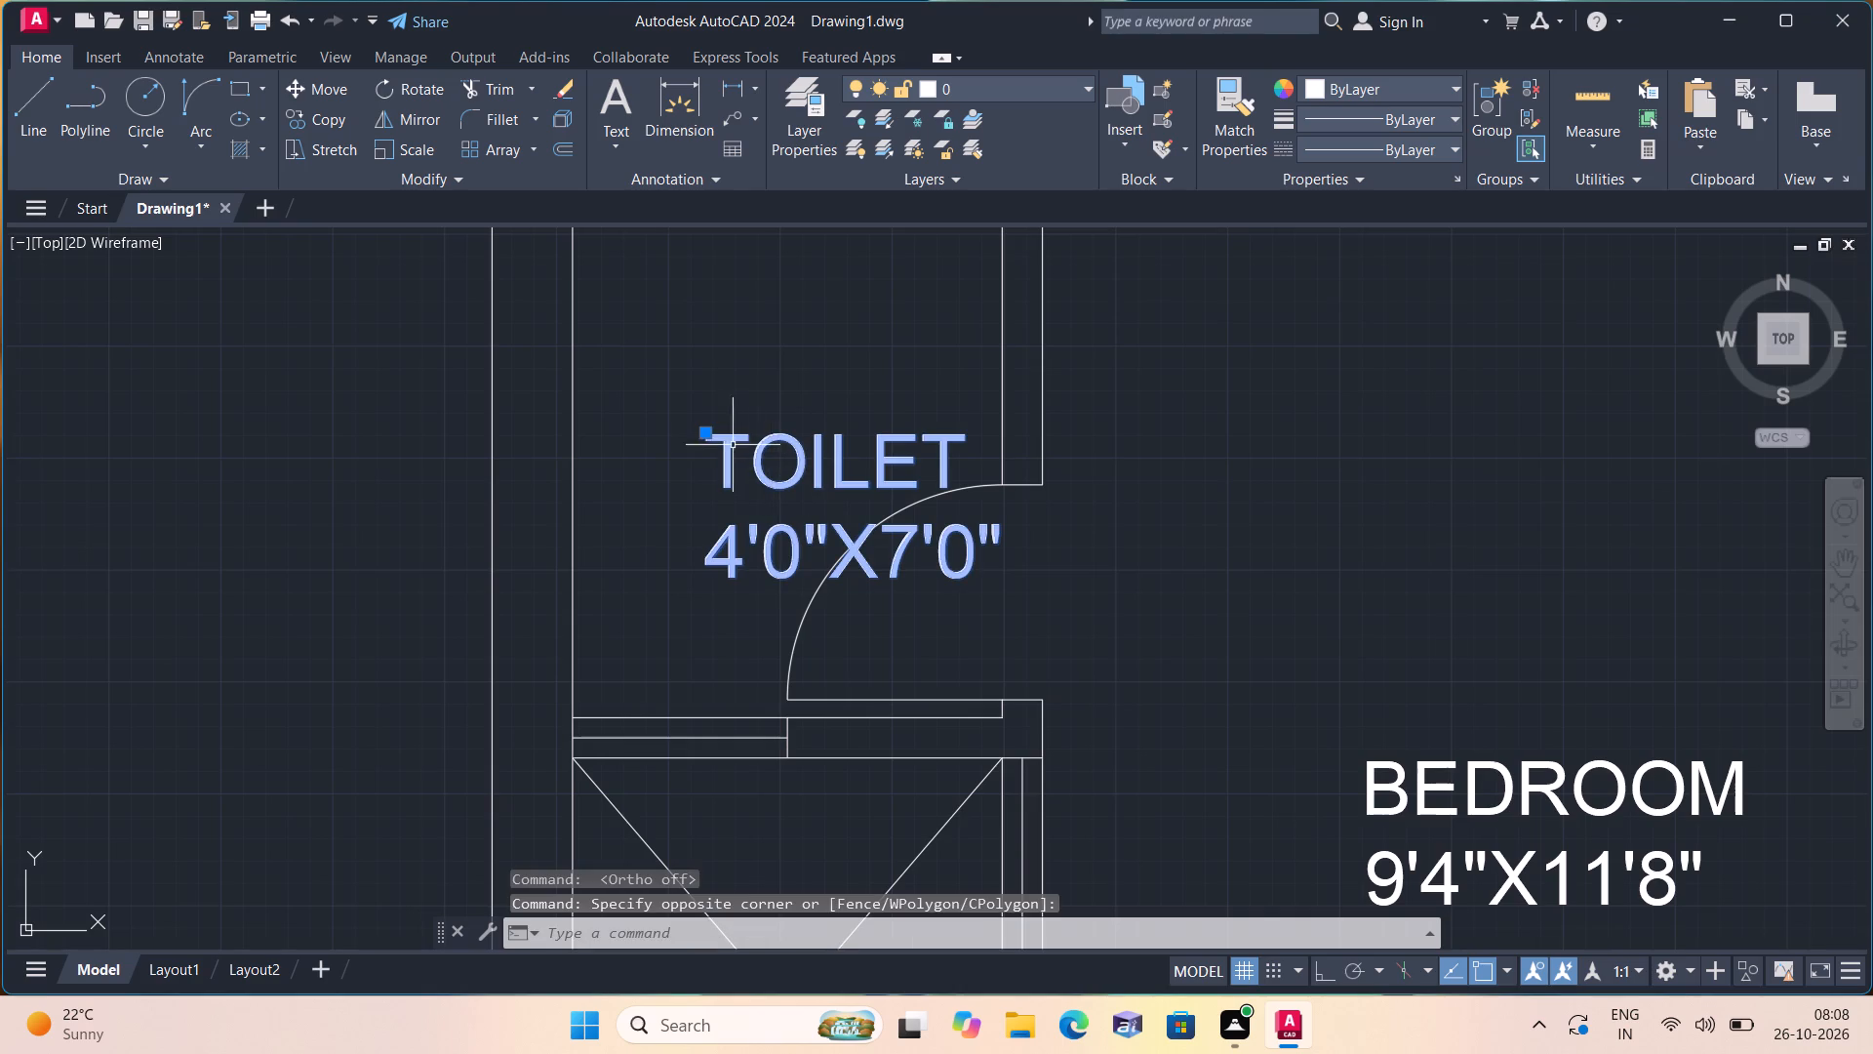
click(693, 439)
click(700, 439)
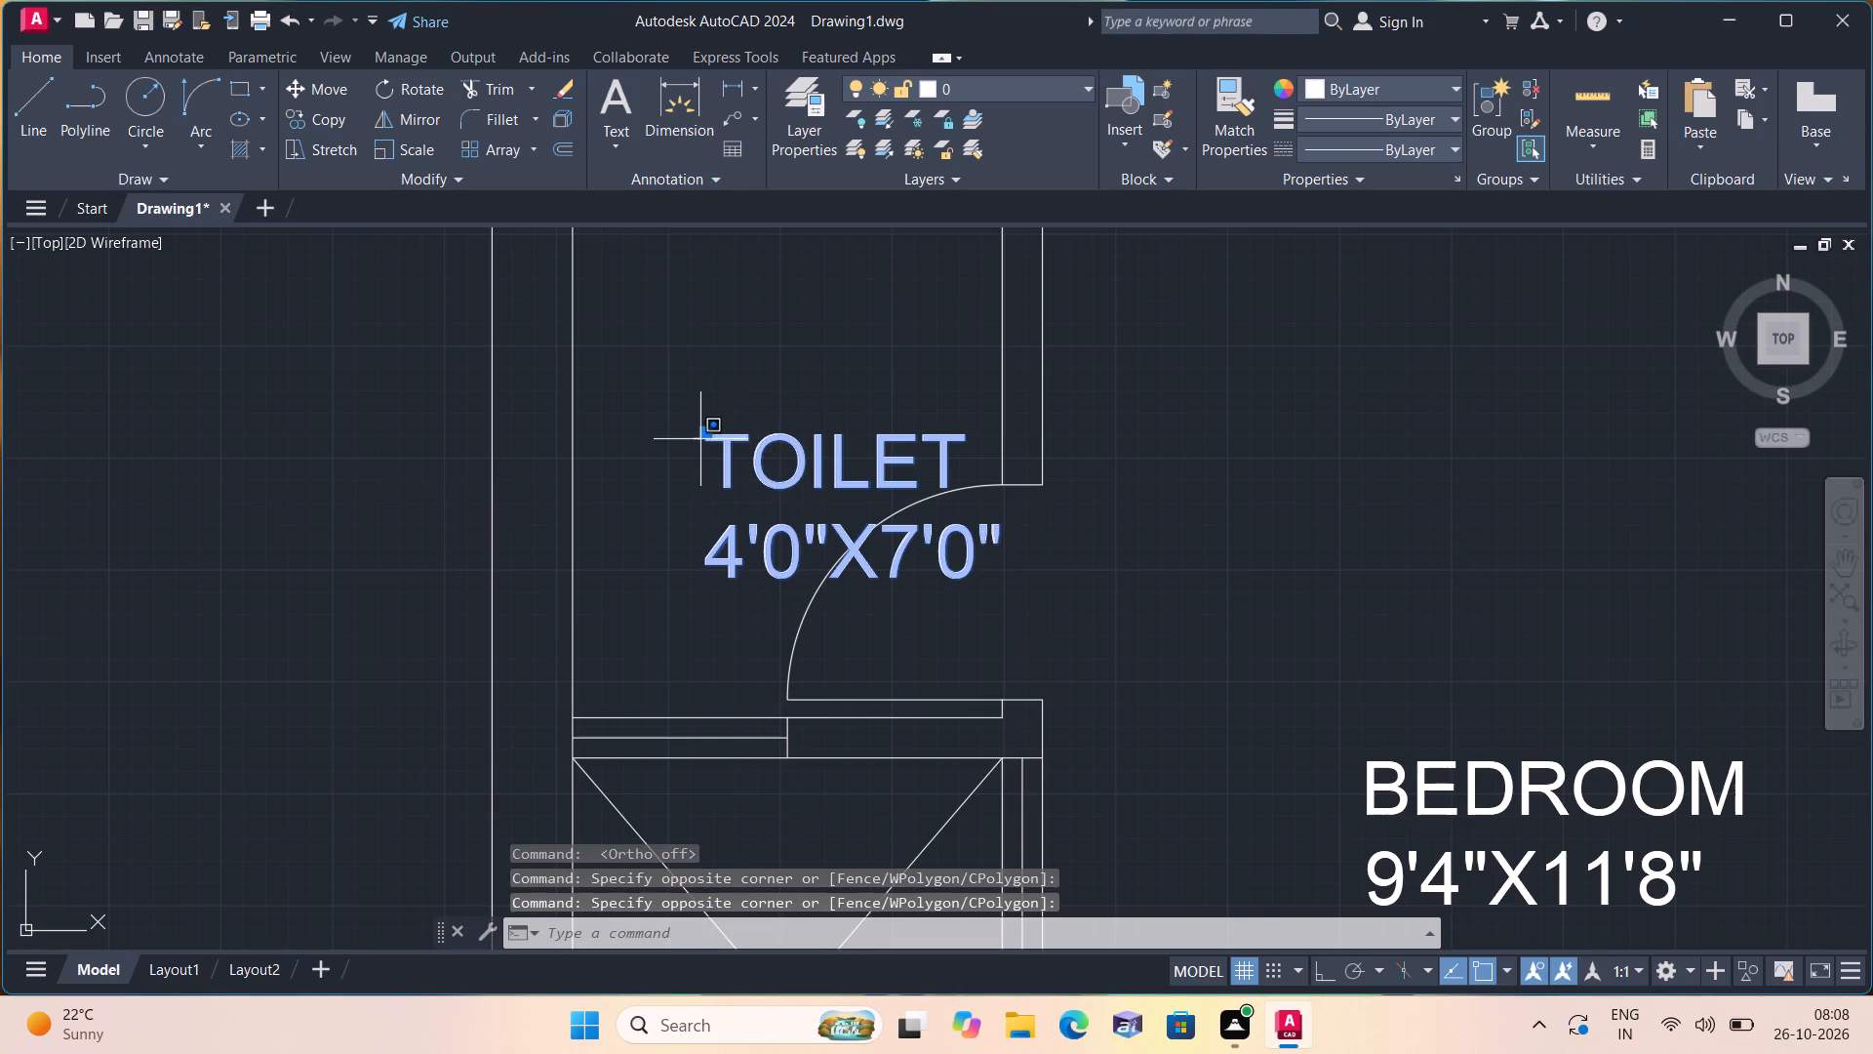
click(707, 437)
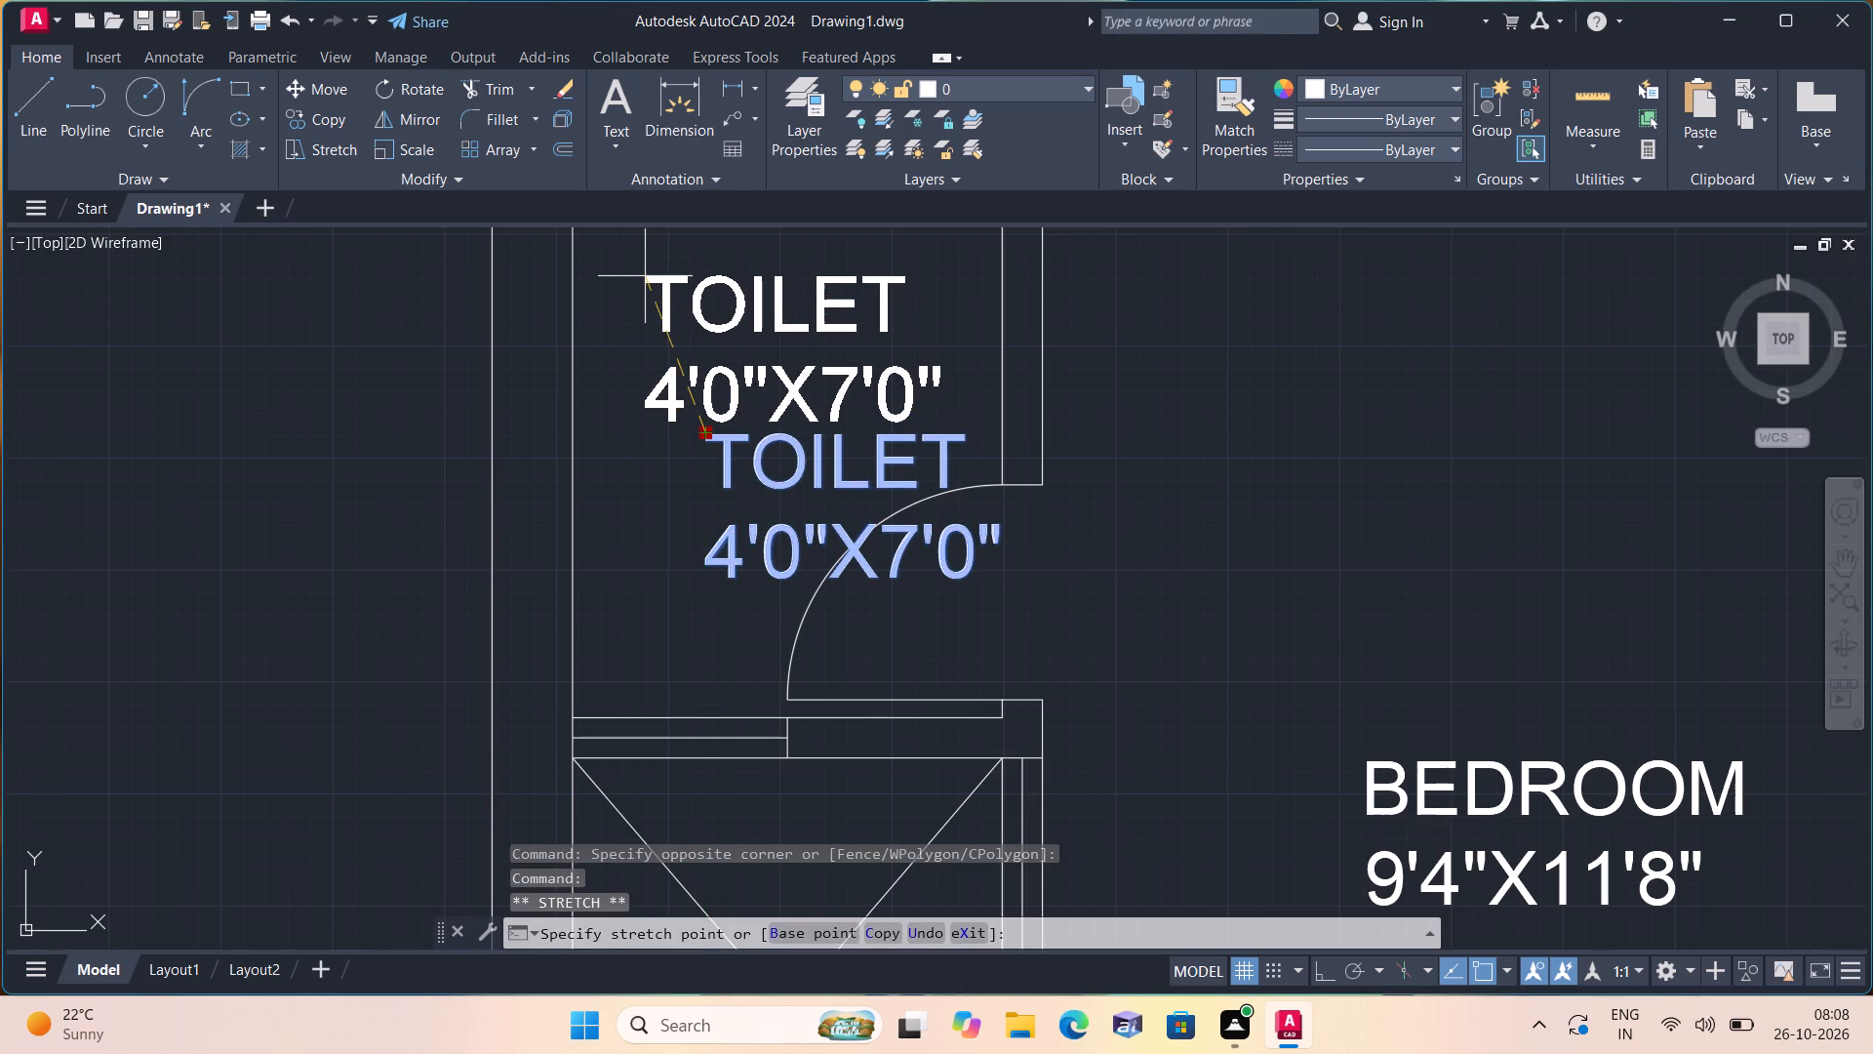
click(645, 276)
Move the BEDROOM label down within its room and closer to the crossed rectangle beside it.
scroll(664, 307, down, 1)
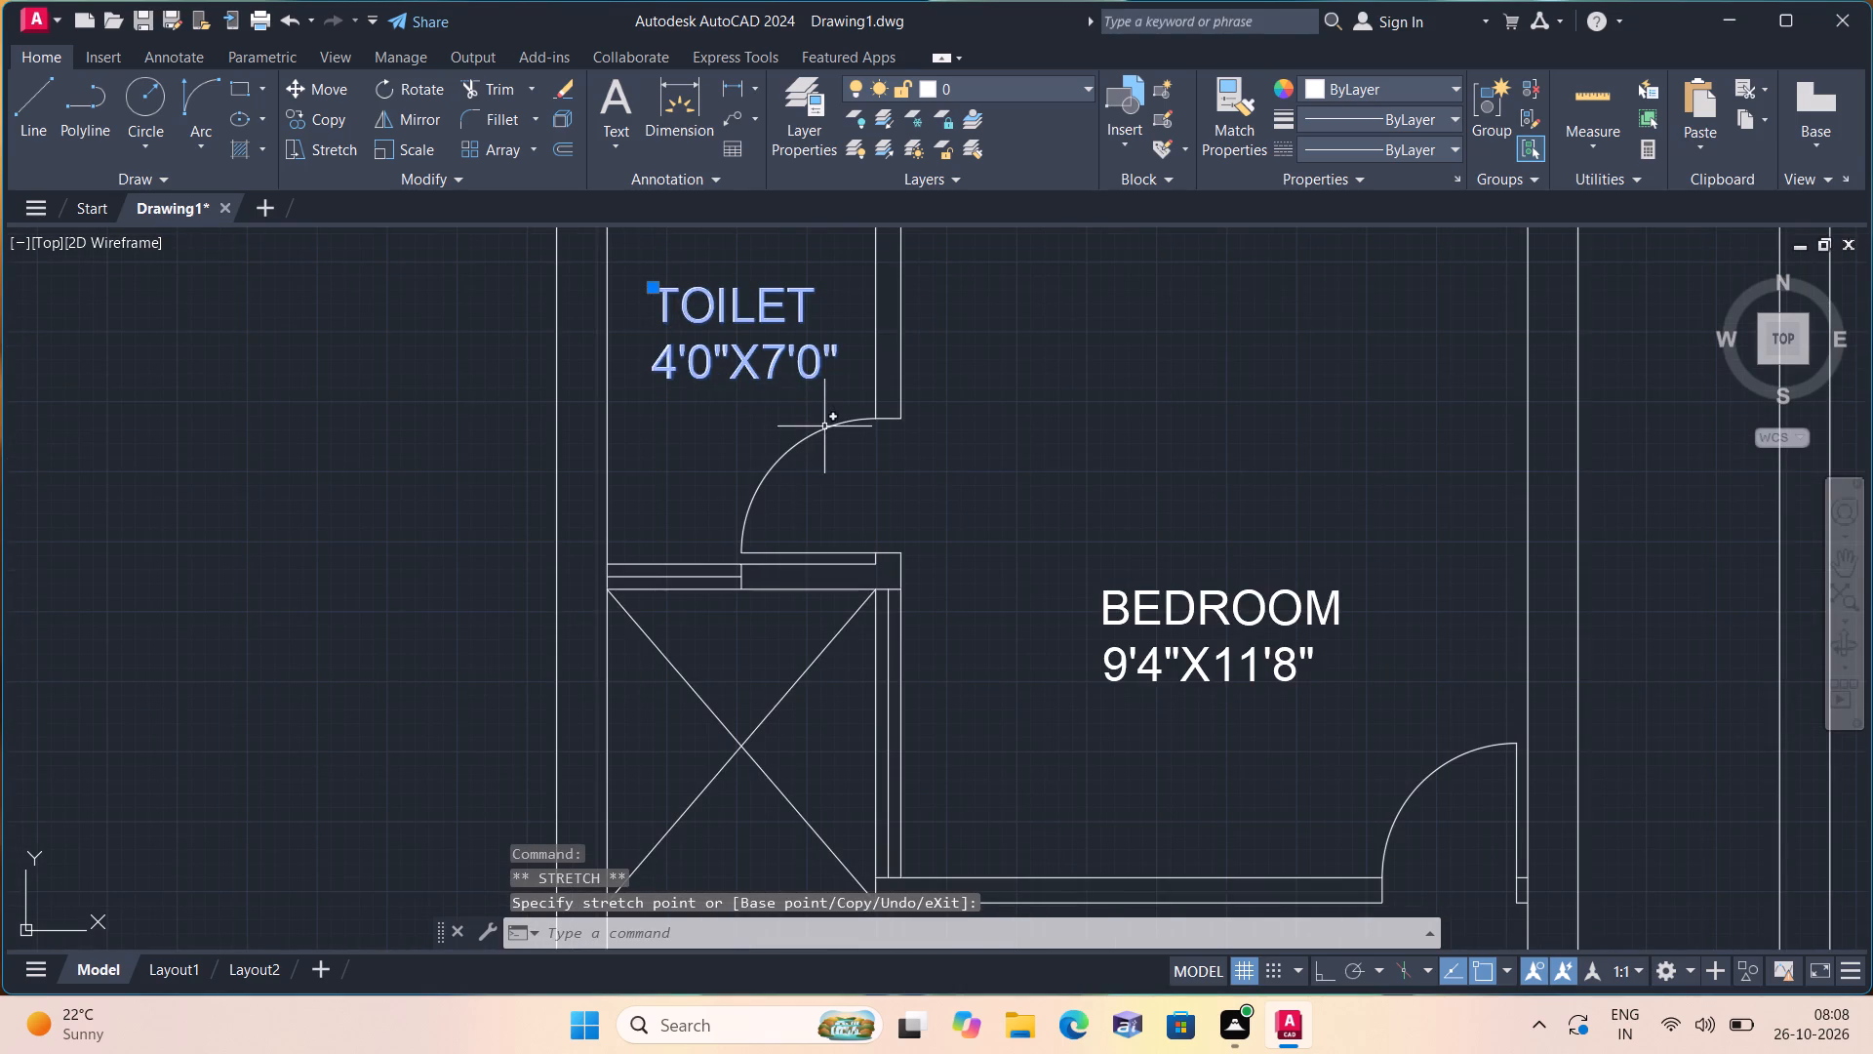
scroll(828, 431, down, 1)
middle_drag(826, 431, 787, 362)
scroll(791, 370, down, 2)
scroll(875, 418, up, 2)
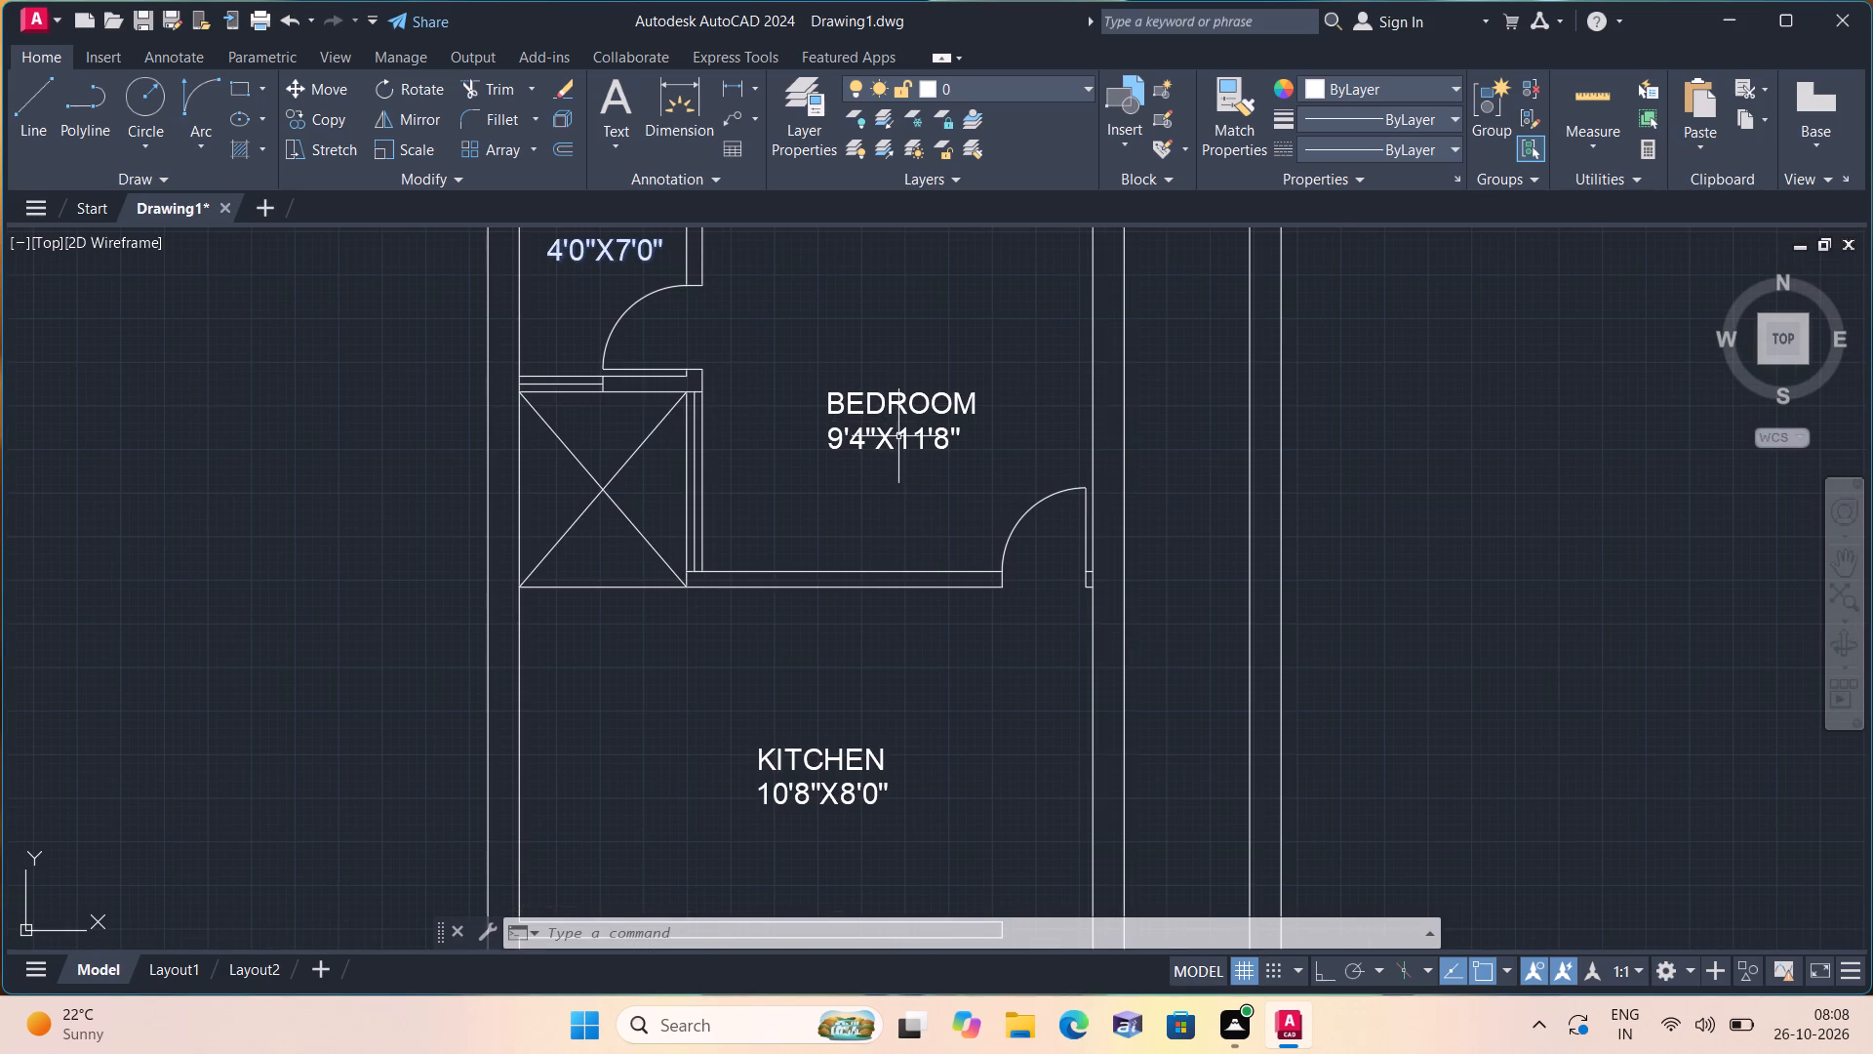
click(898, 430)
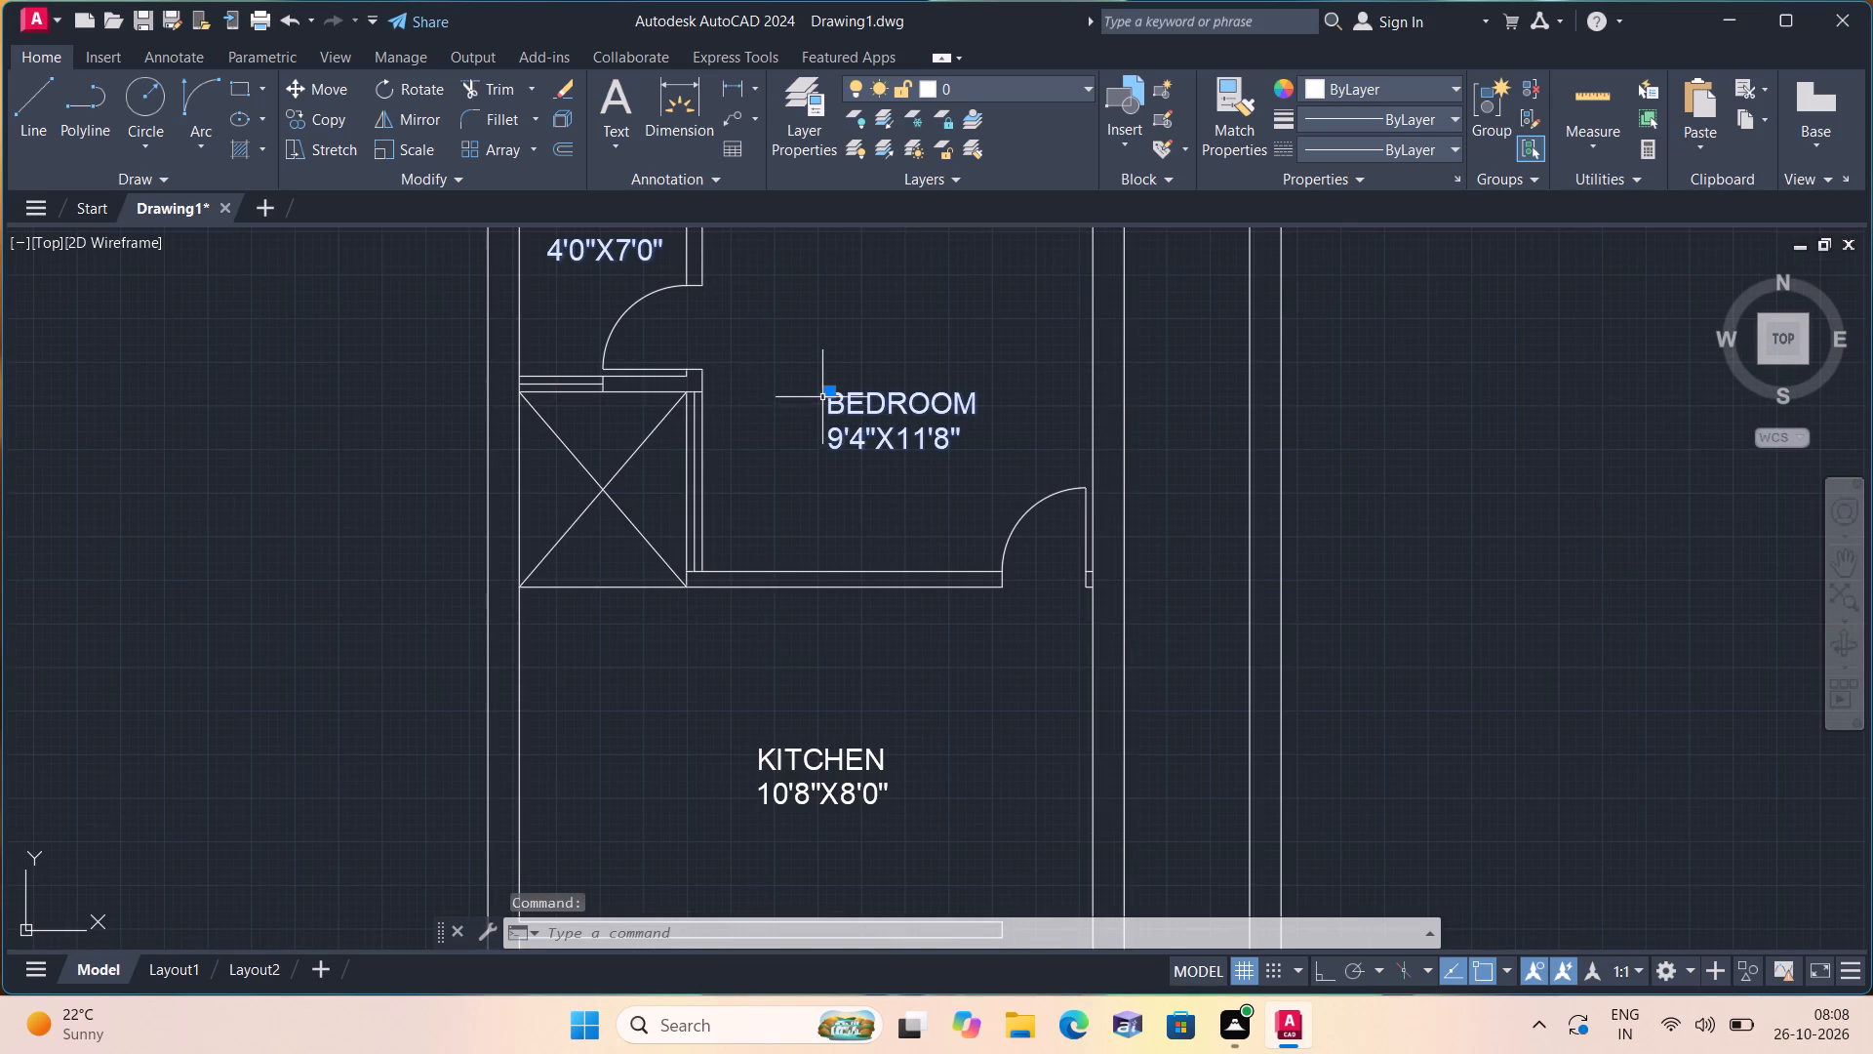
click(829, 396)
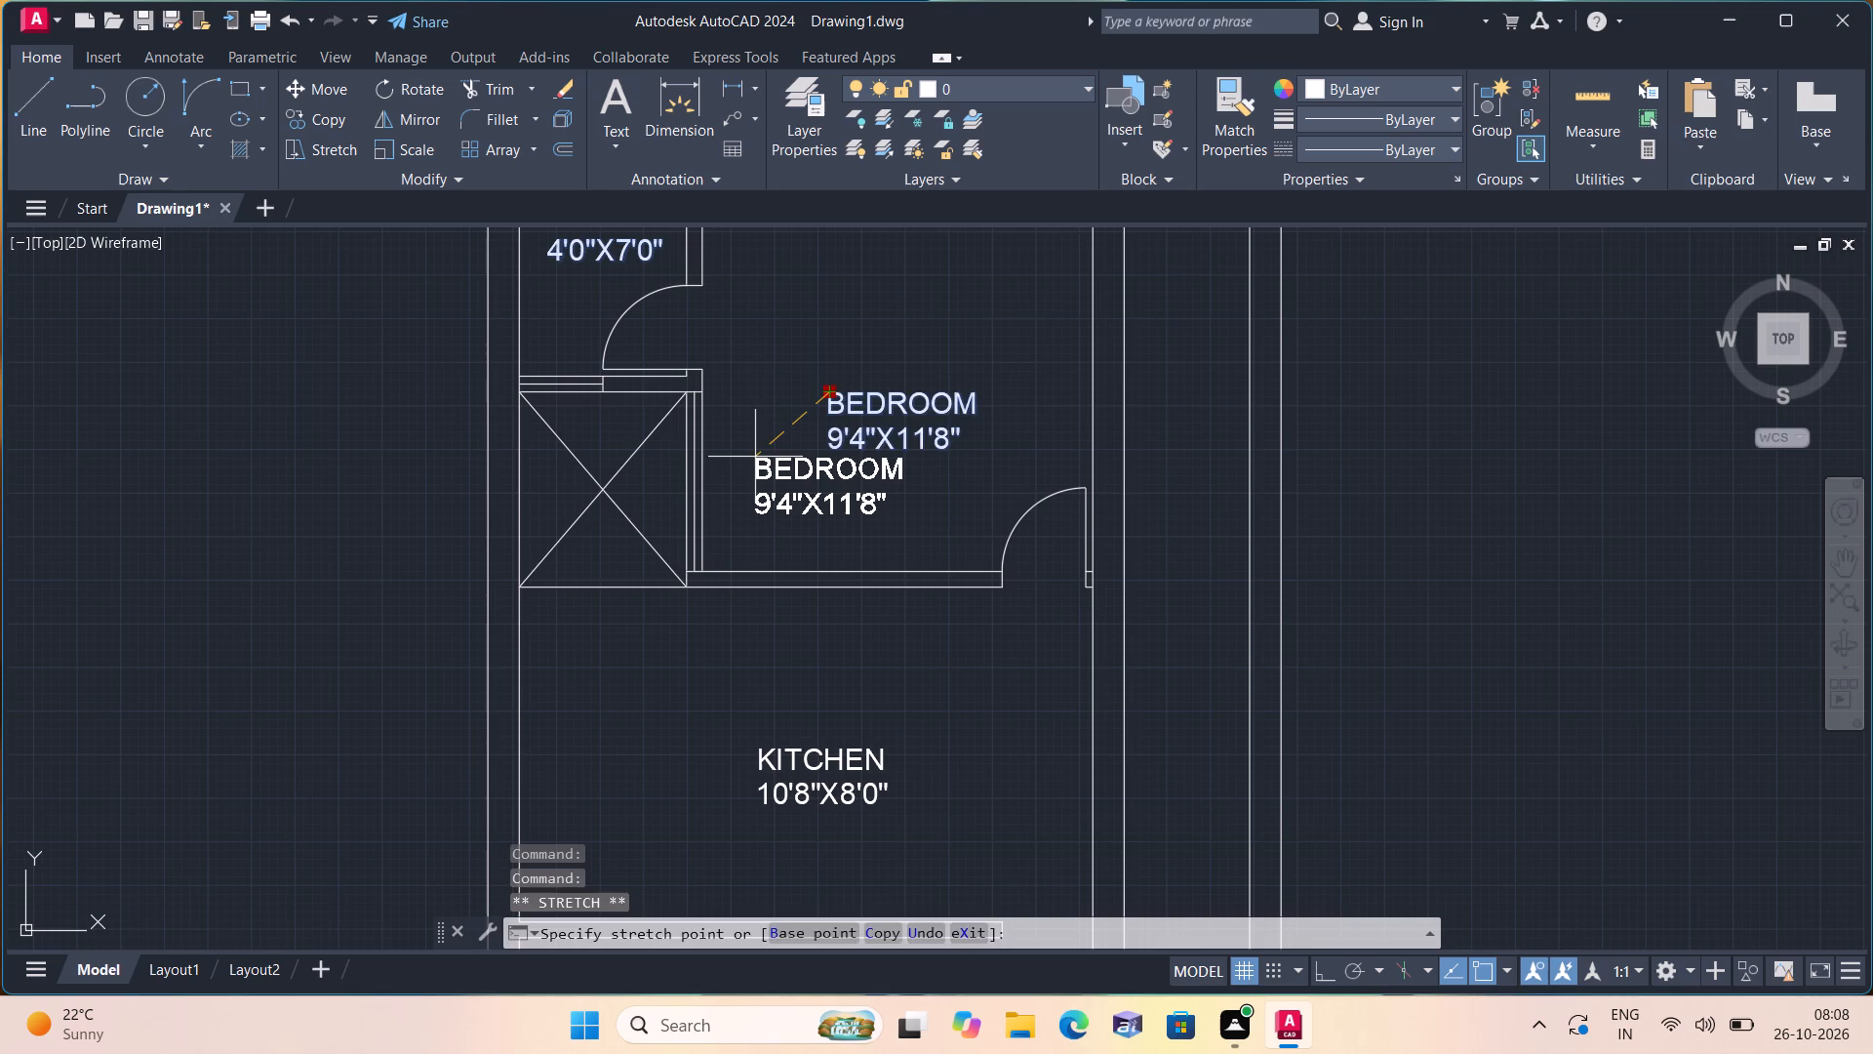
click(755, 457)
Shift the KITCHEN label slightly left within its room, keeping it at about the same height.
middle_drag(778, 480, 842, 323)
scroll(777, 477, down, 1)
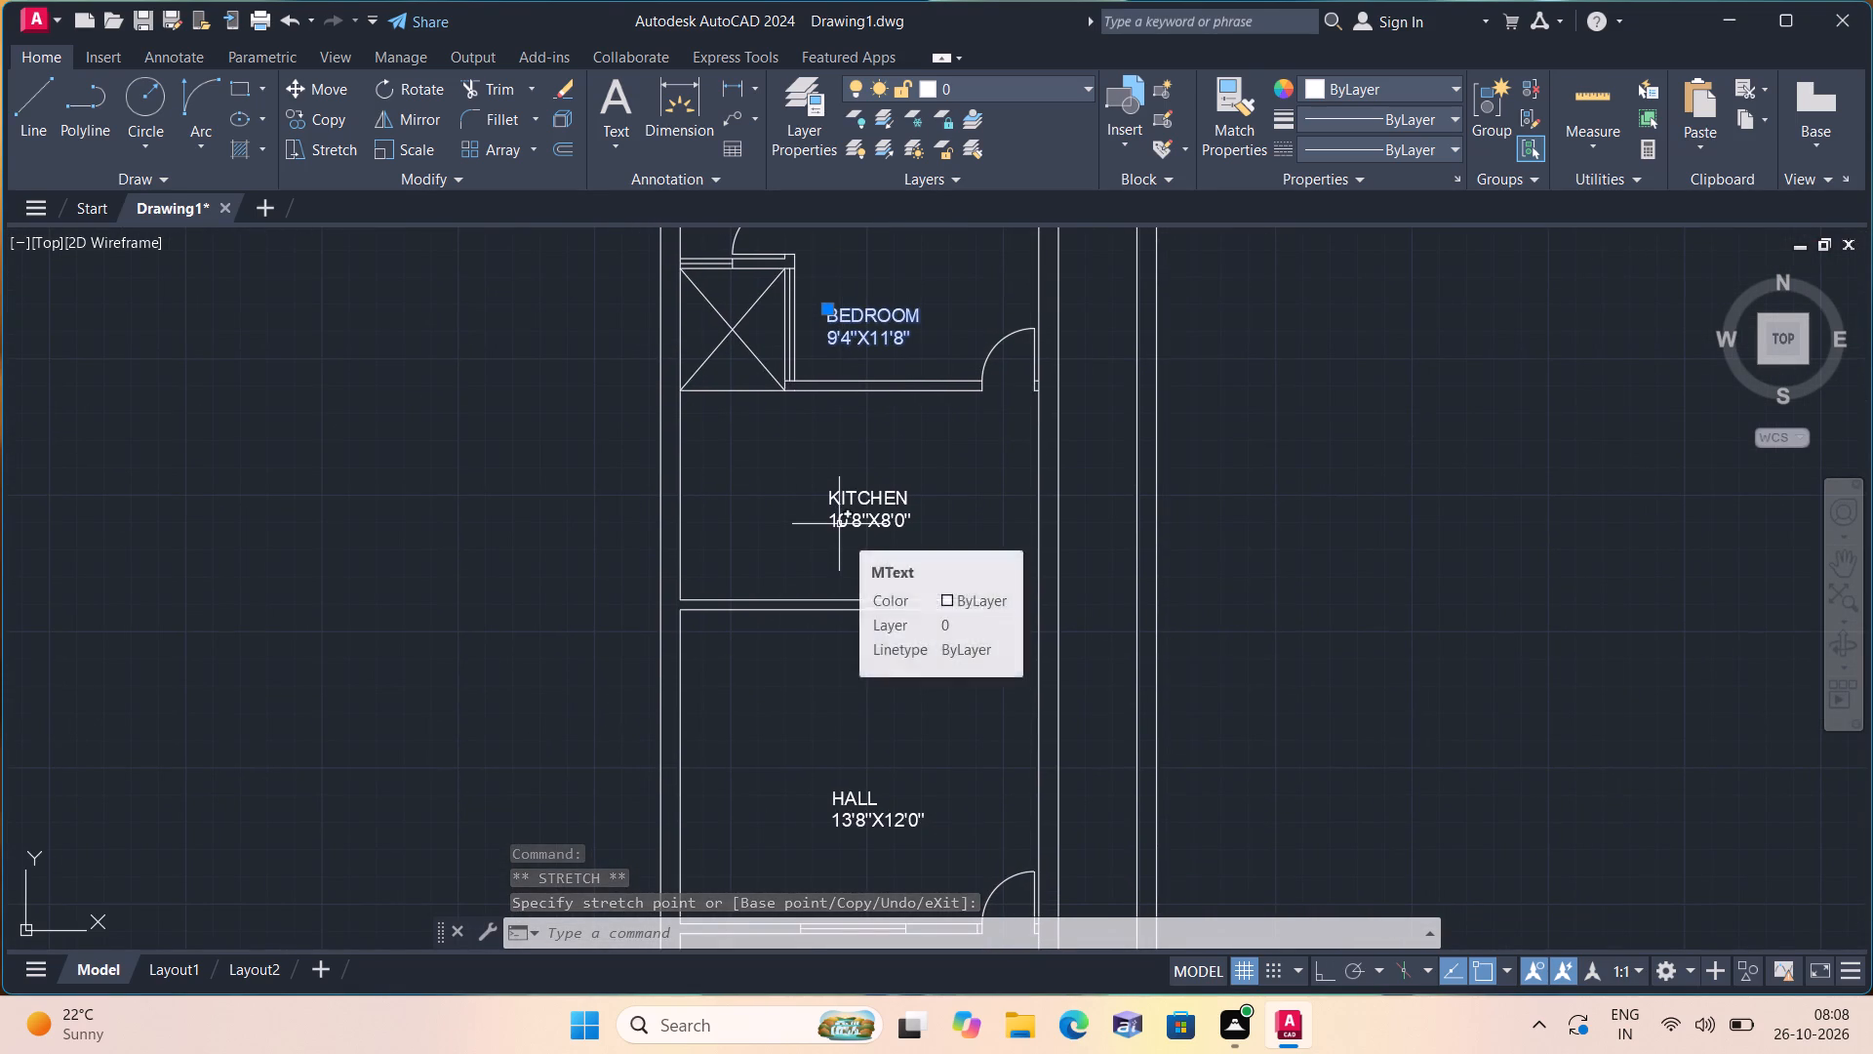
scroll(847, 551, up, 1)
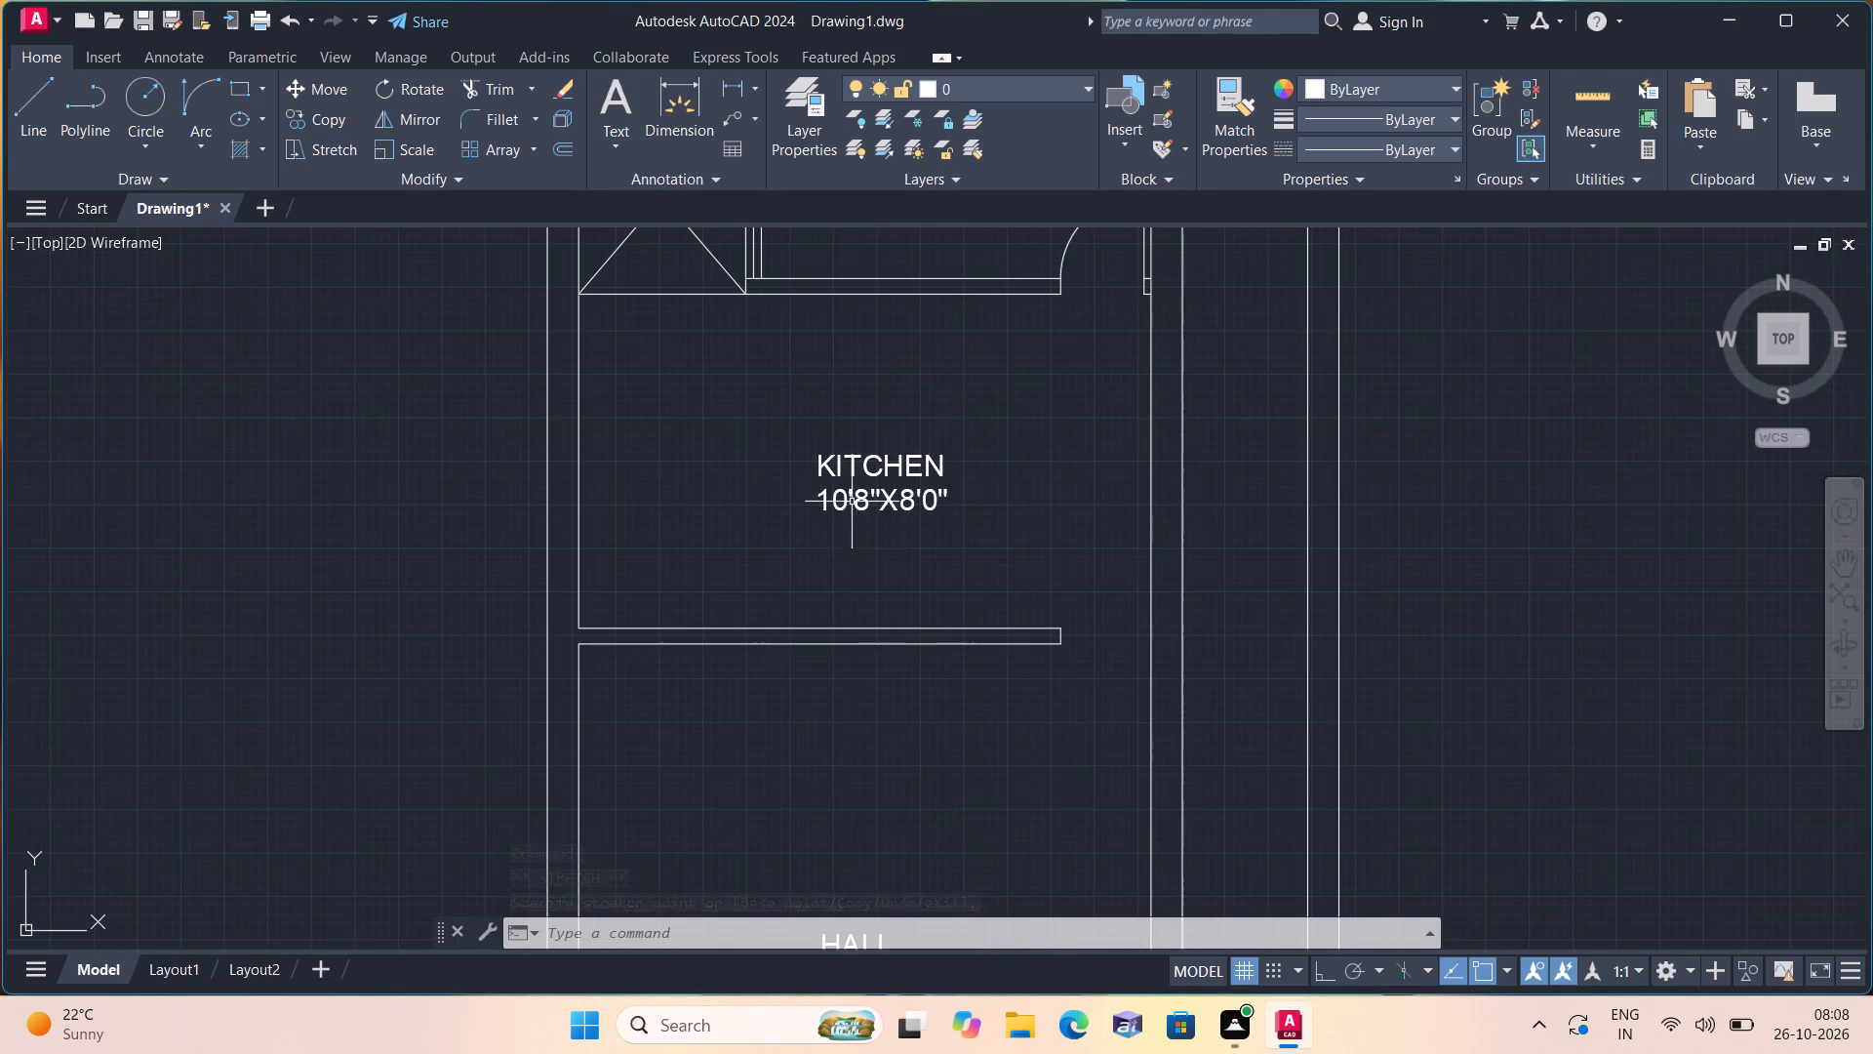
click(854, 476)
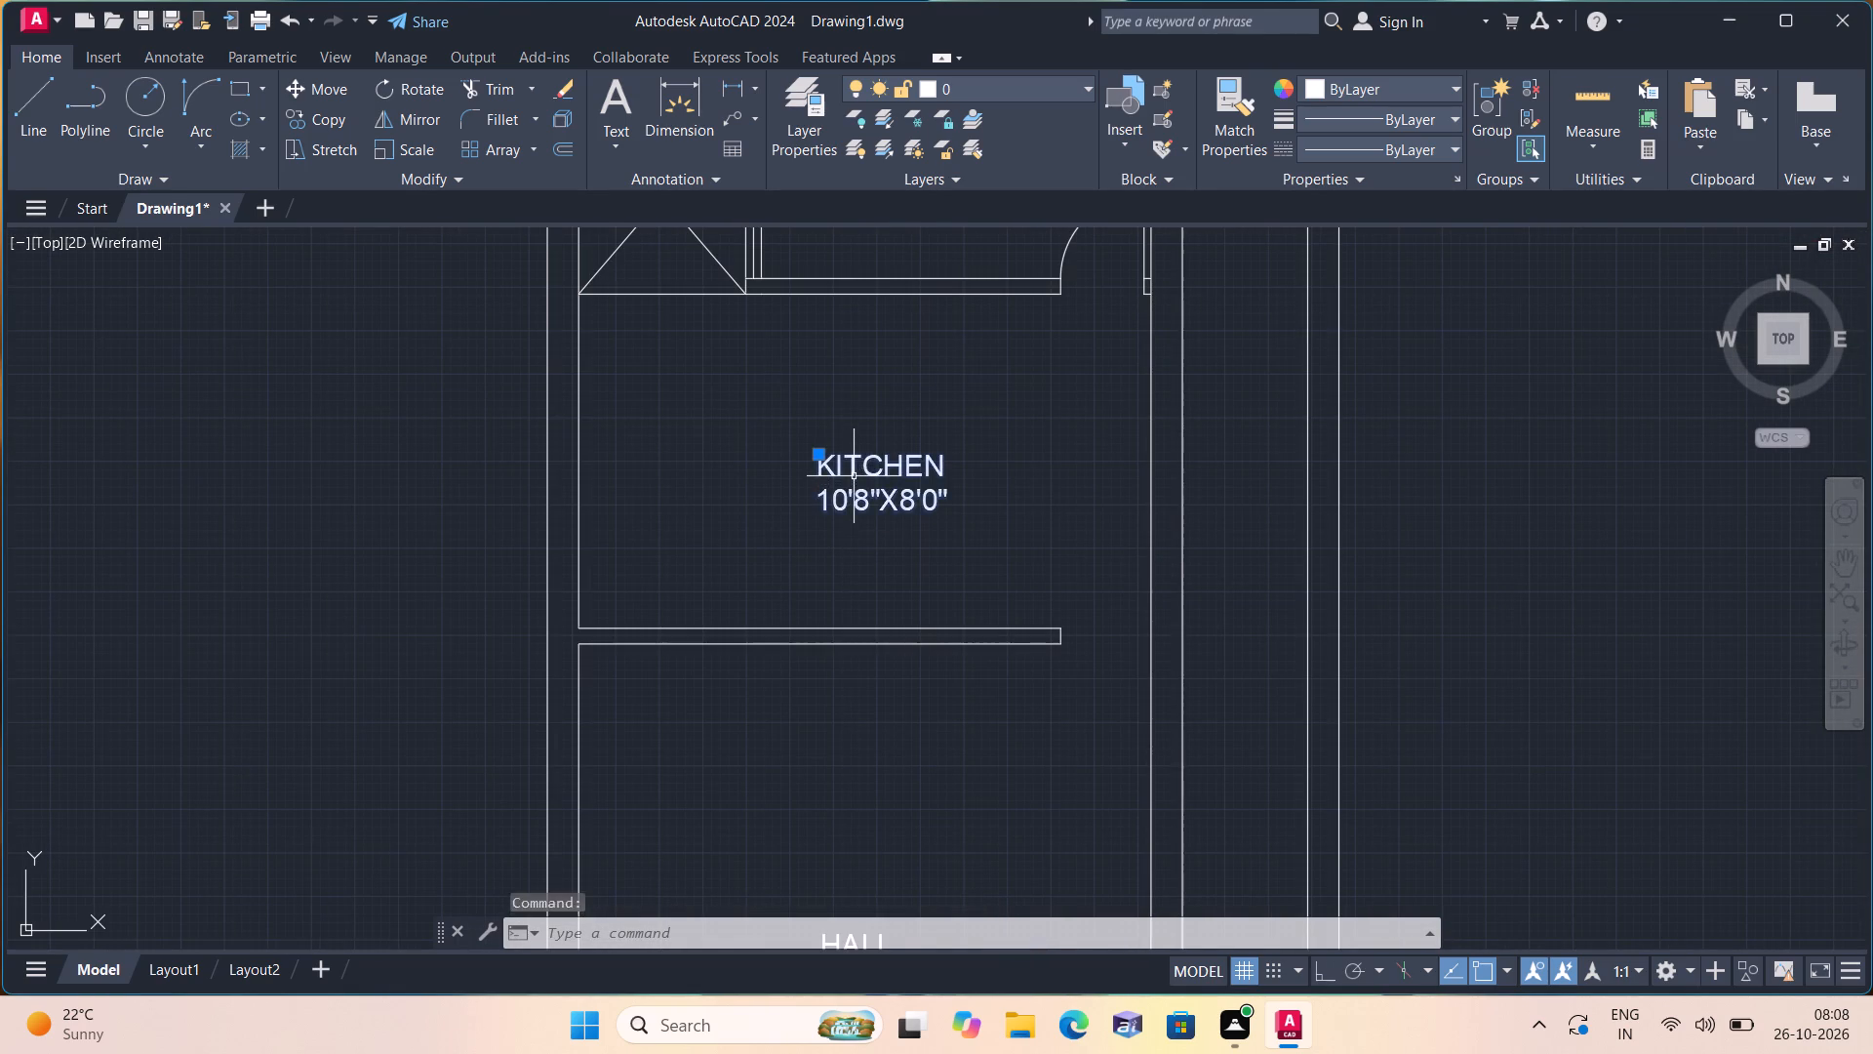
click(817, 450)
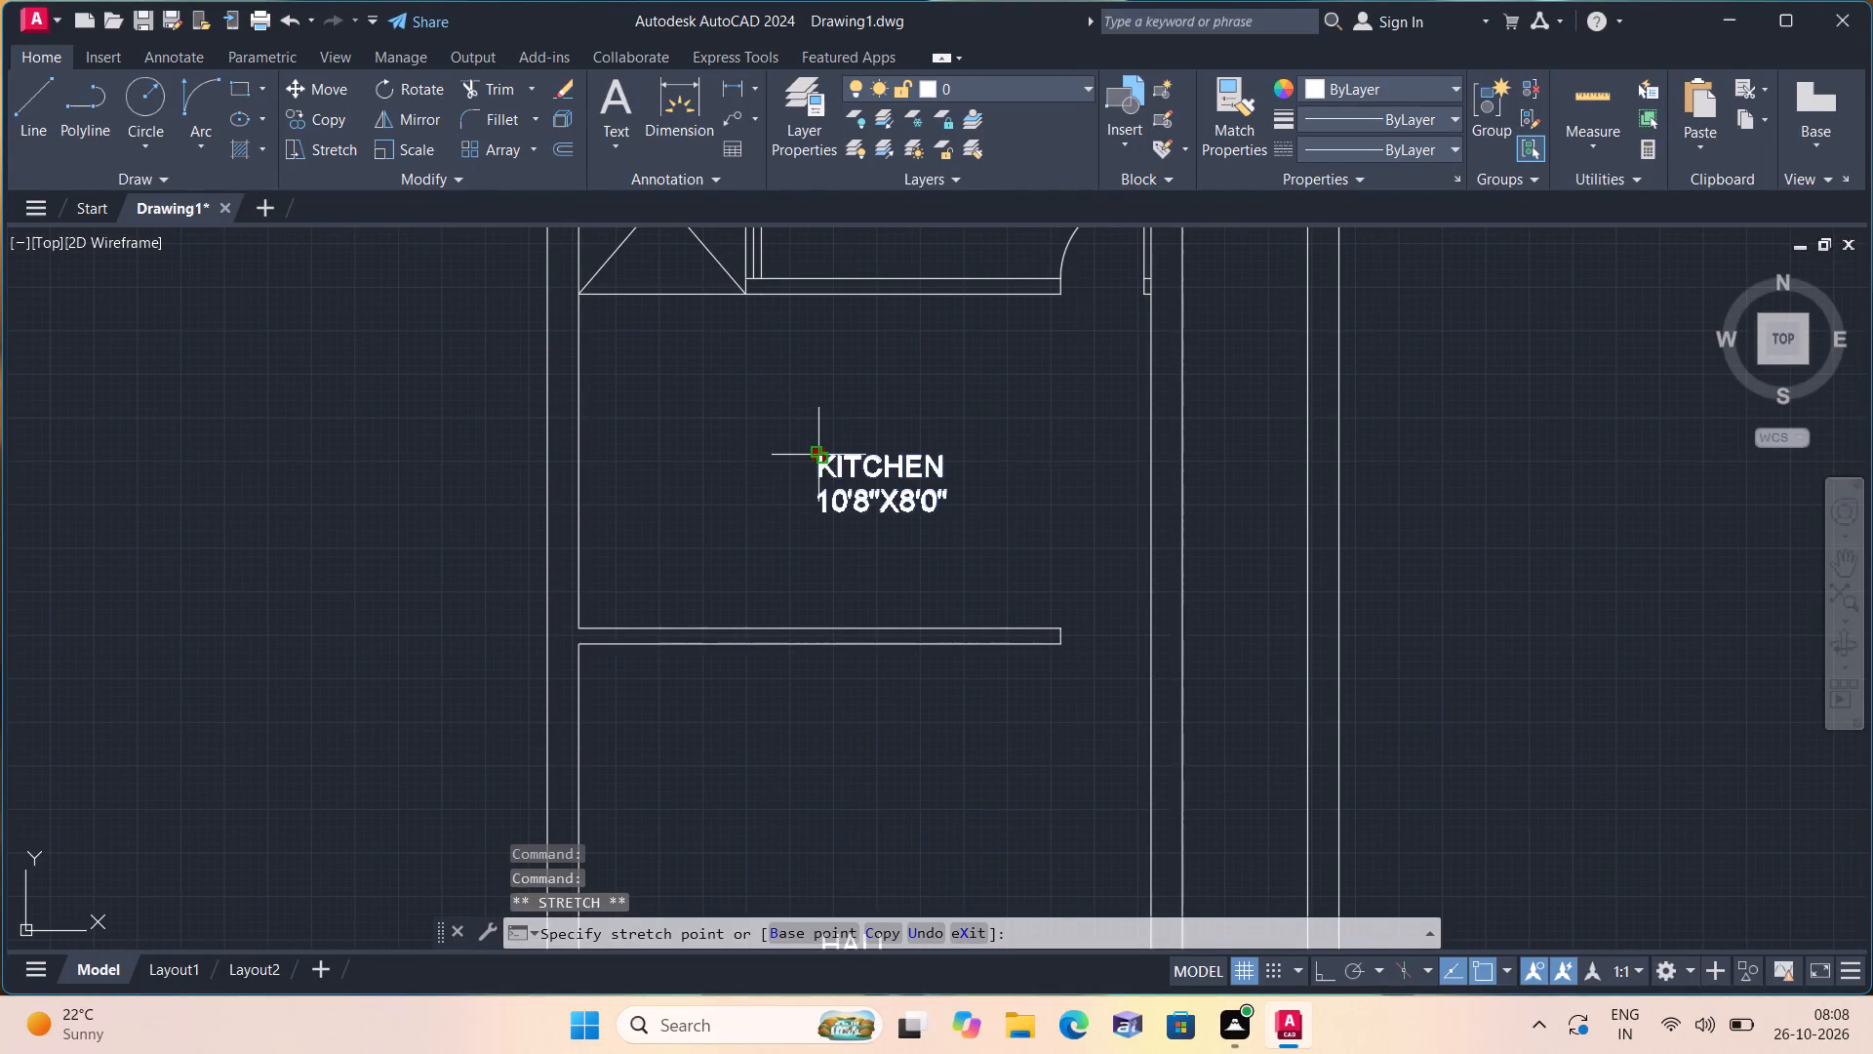
click(757, 447)
scroll(757, 447, down, 1)
key(Escape)
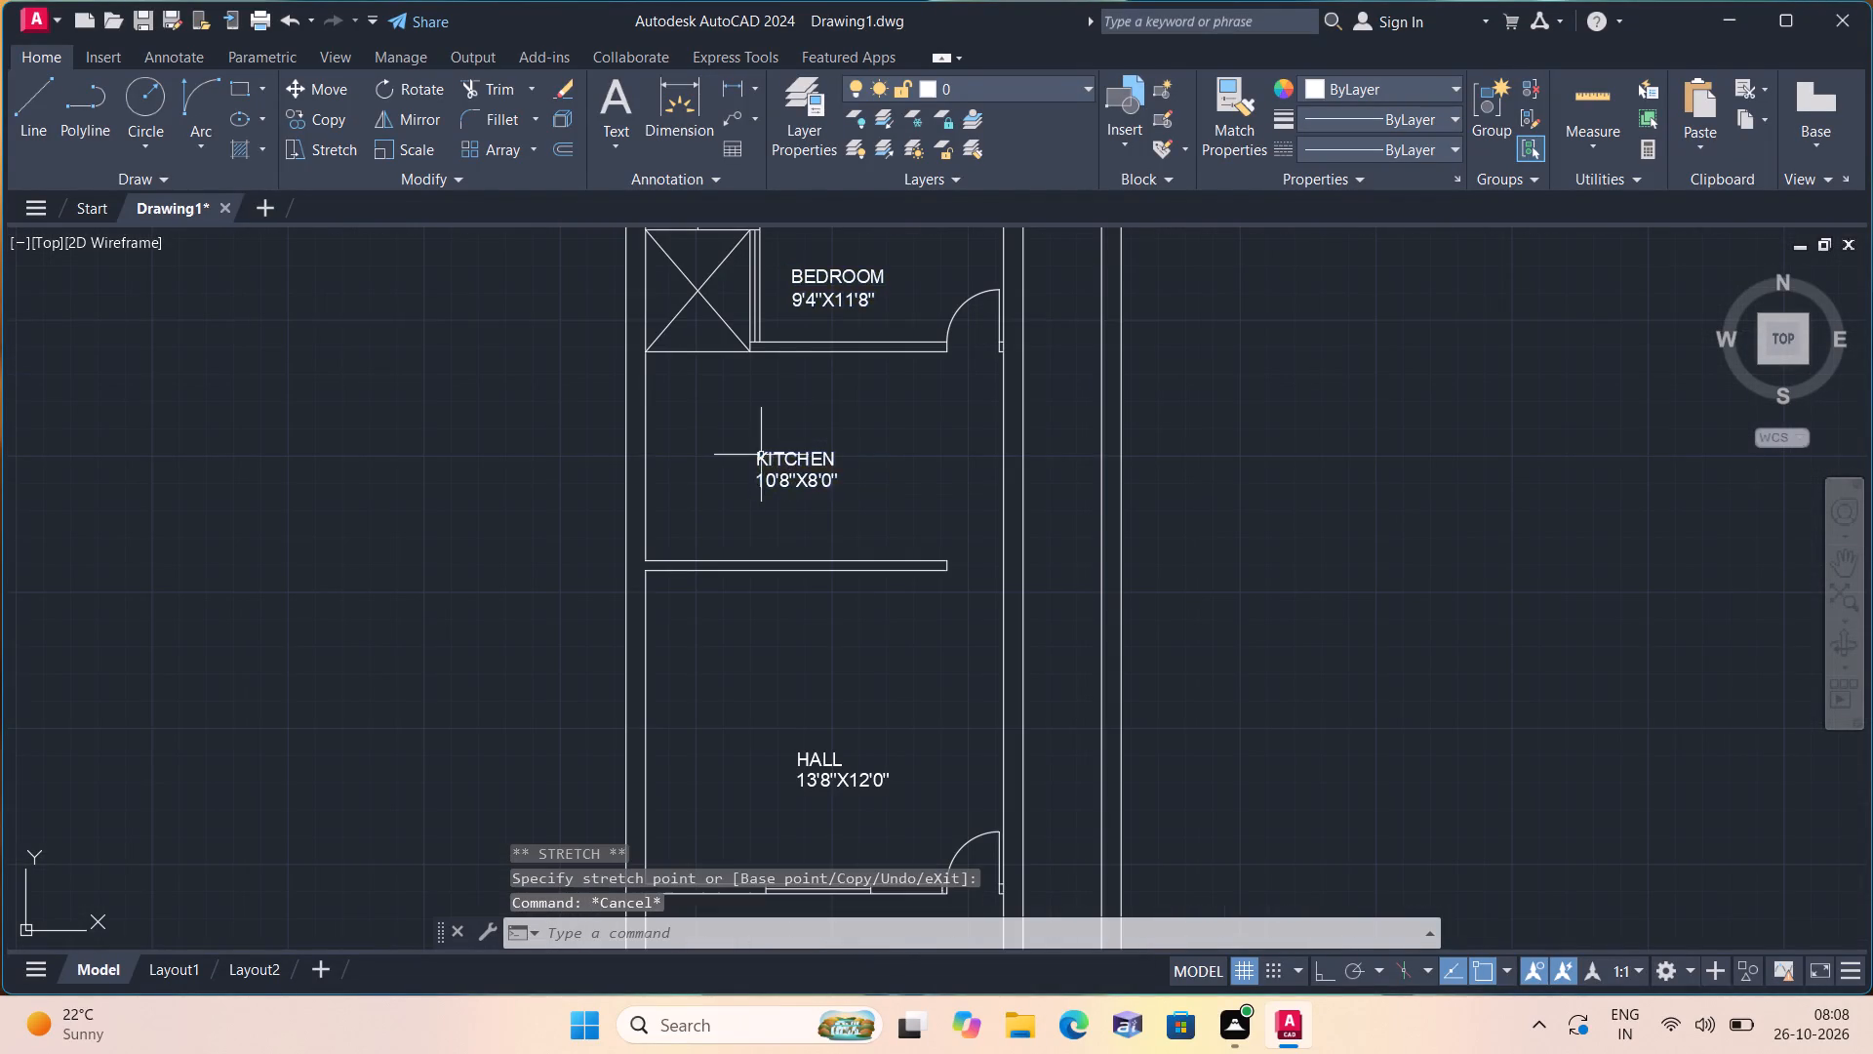
Move the GROUND FLOOR title up and slightly left so it sits just beneath the staircase.
scroll(756, 457, down, 1)
middle_drag(756, 457, 781, 323)
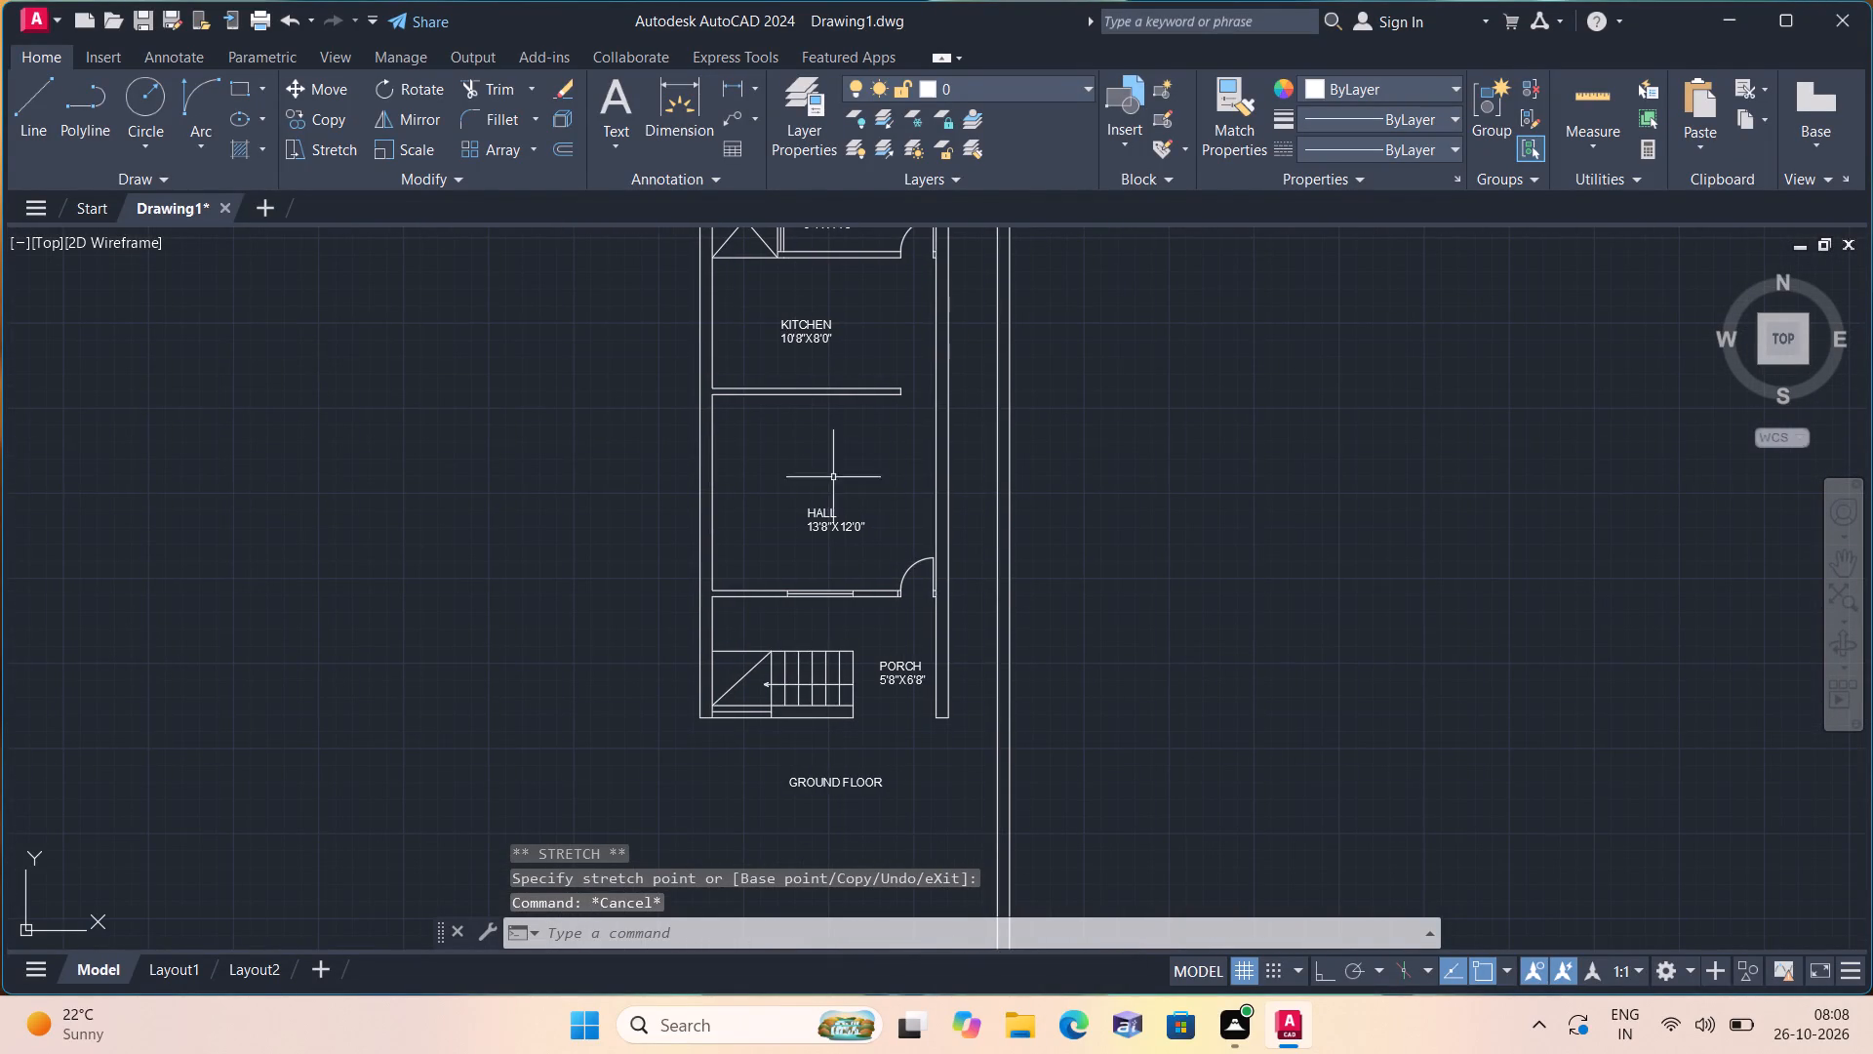
scroll(856, 558, up, 1)
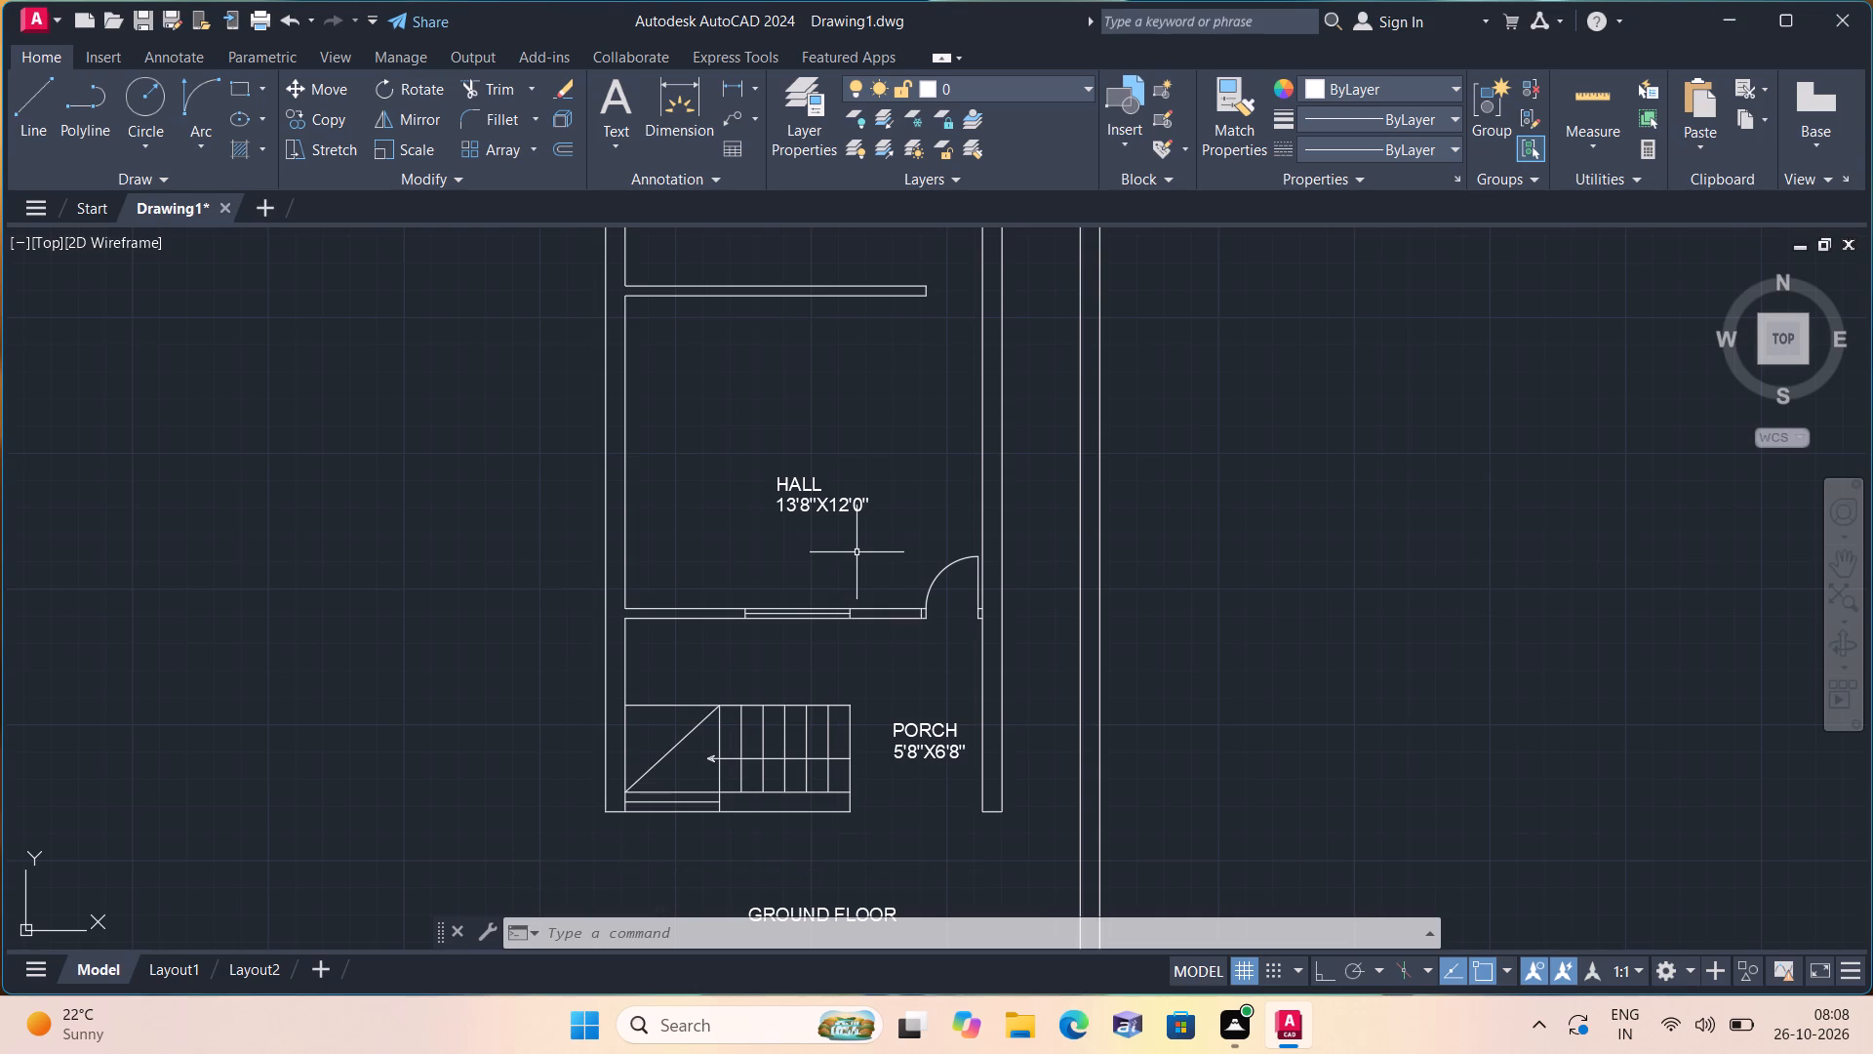
scroll(857, 552, up, 1)
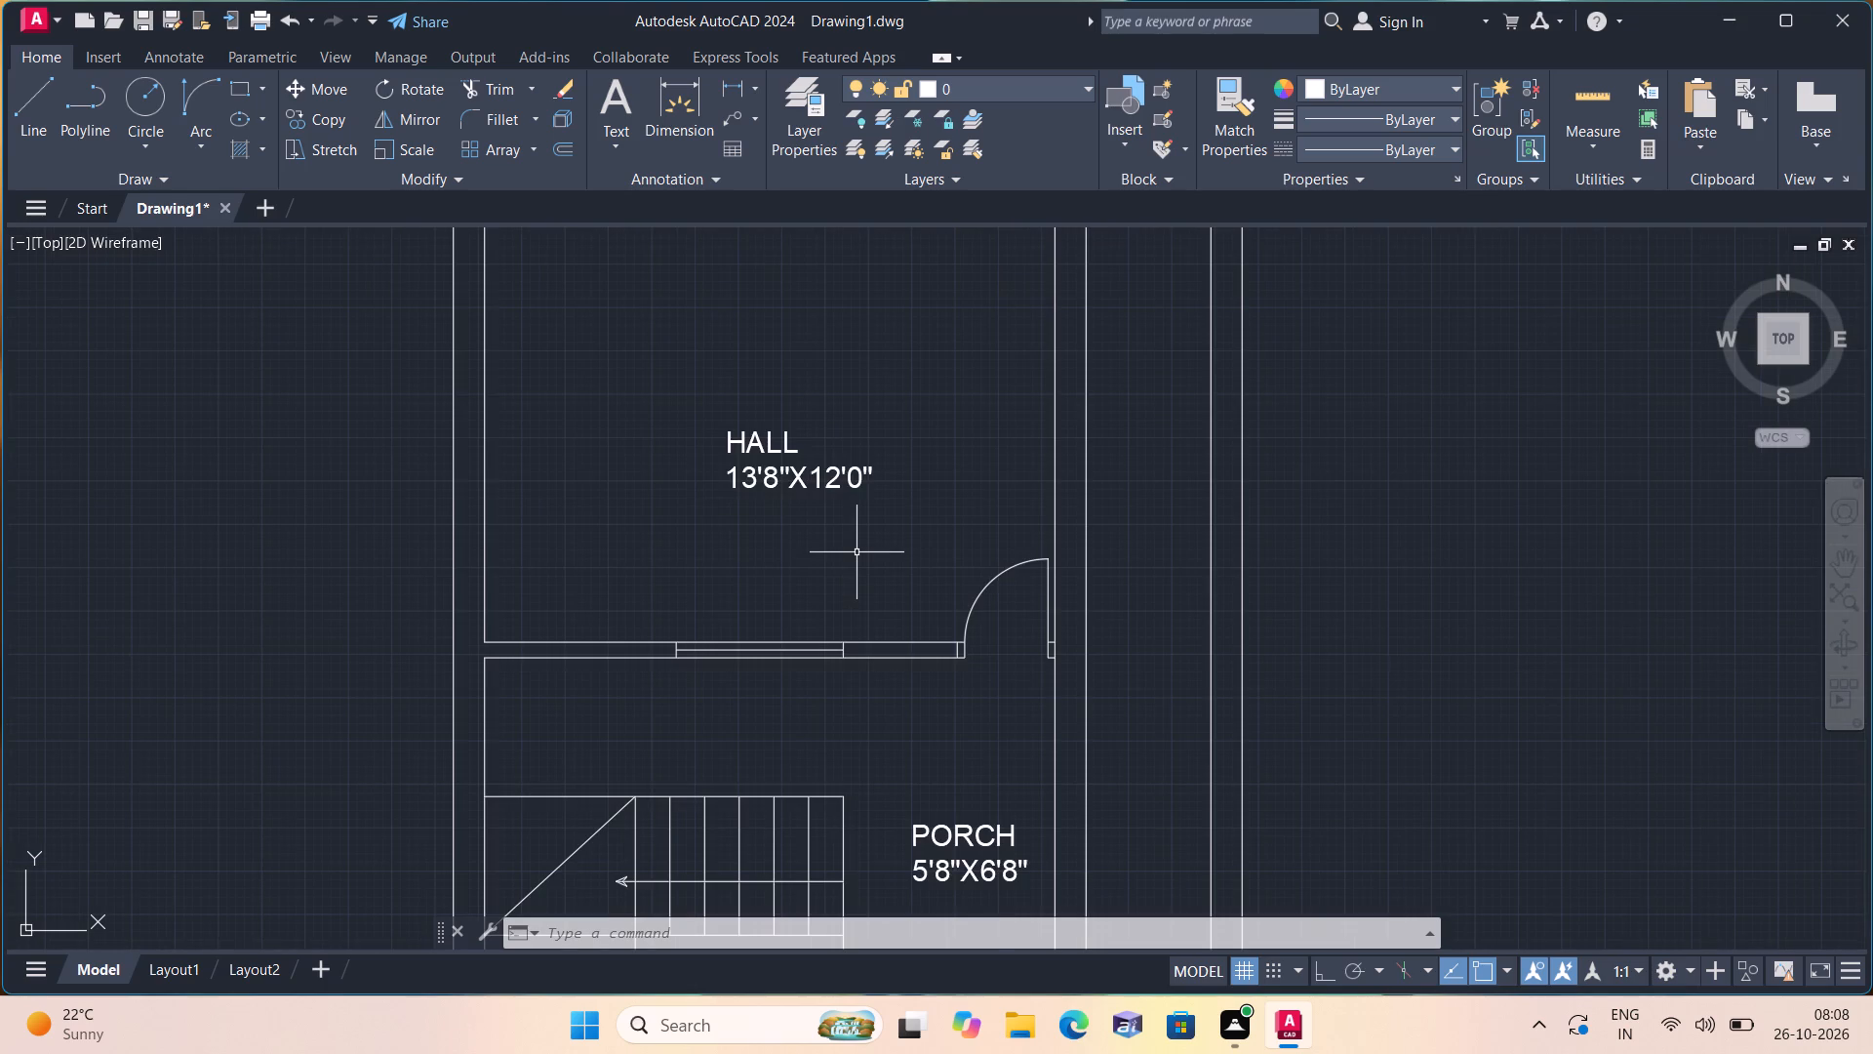
middle_drag(853, 549, 834, 362)
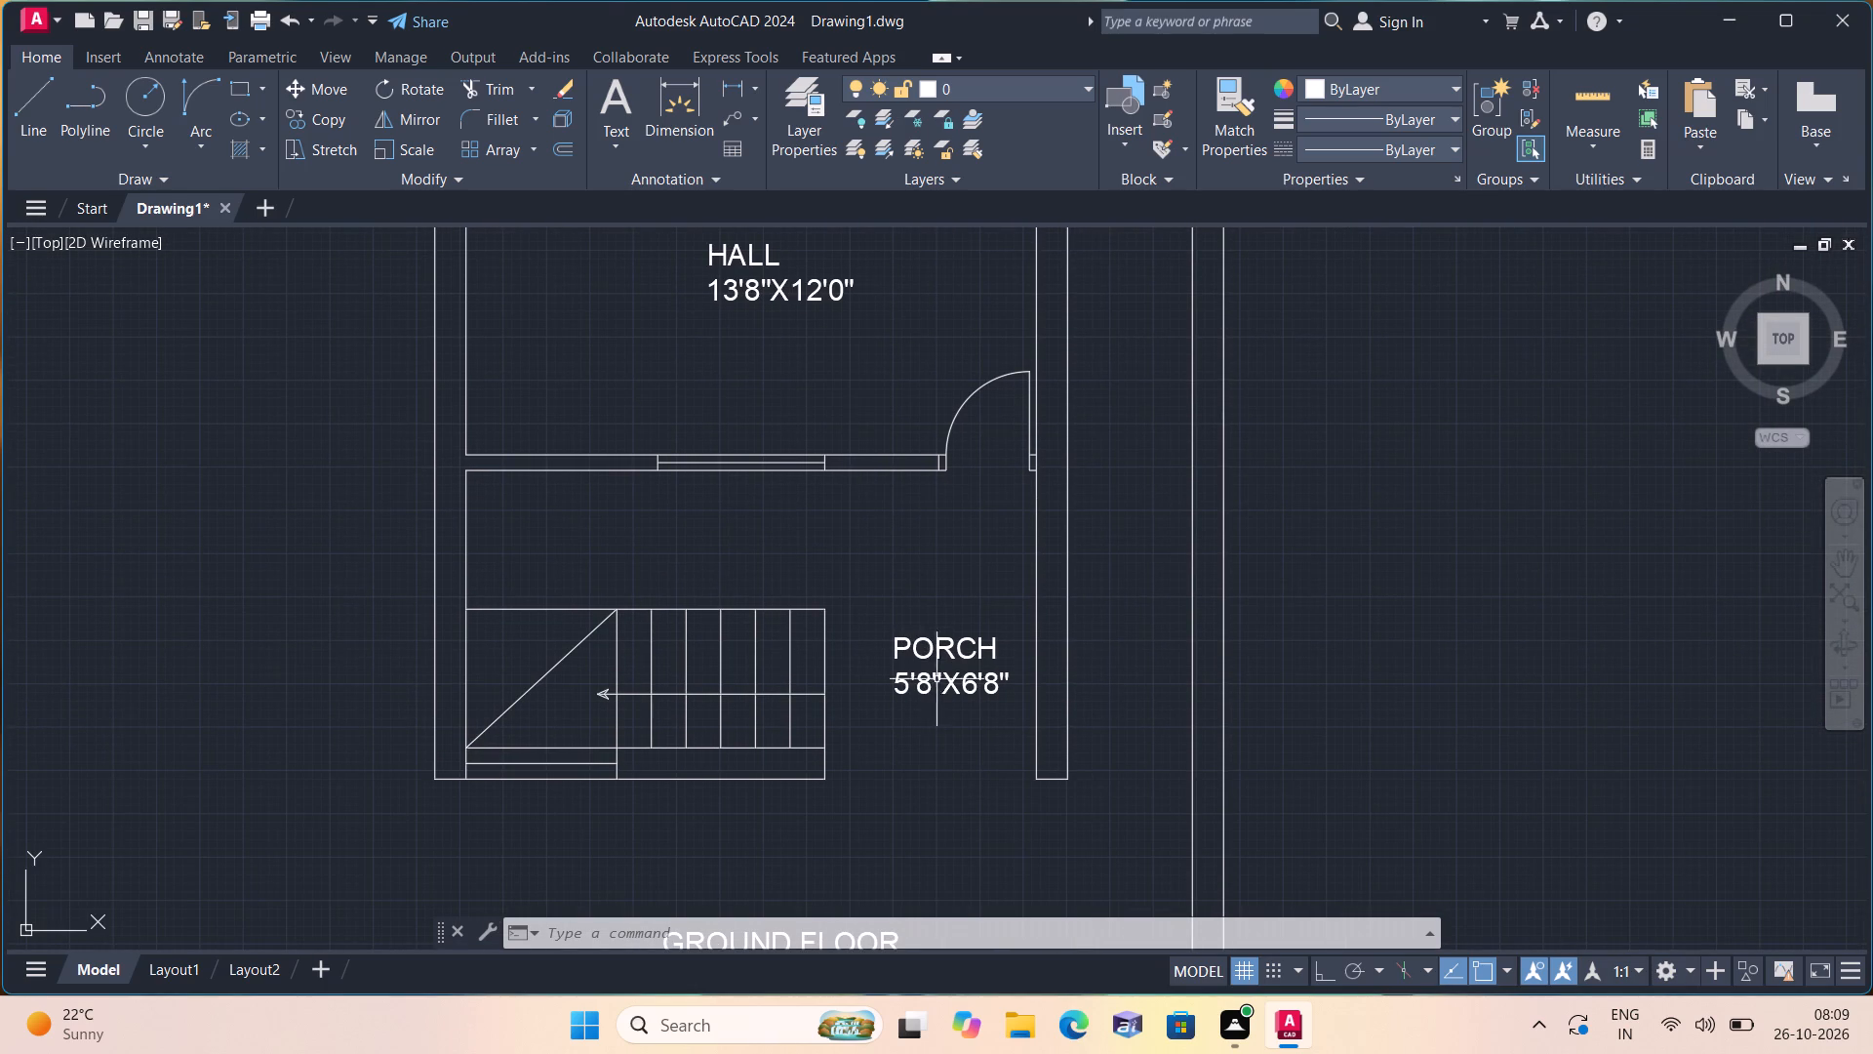
middle_drag(935, 676, 936, 563)
scroll(889, 617, down, 1)
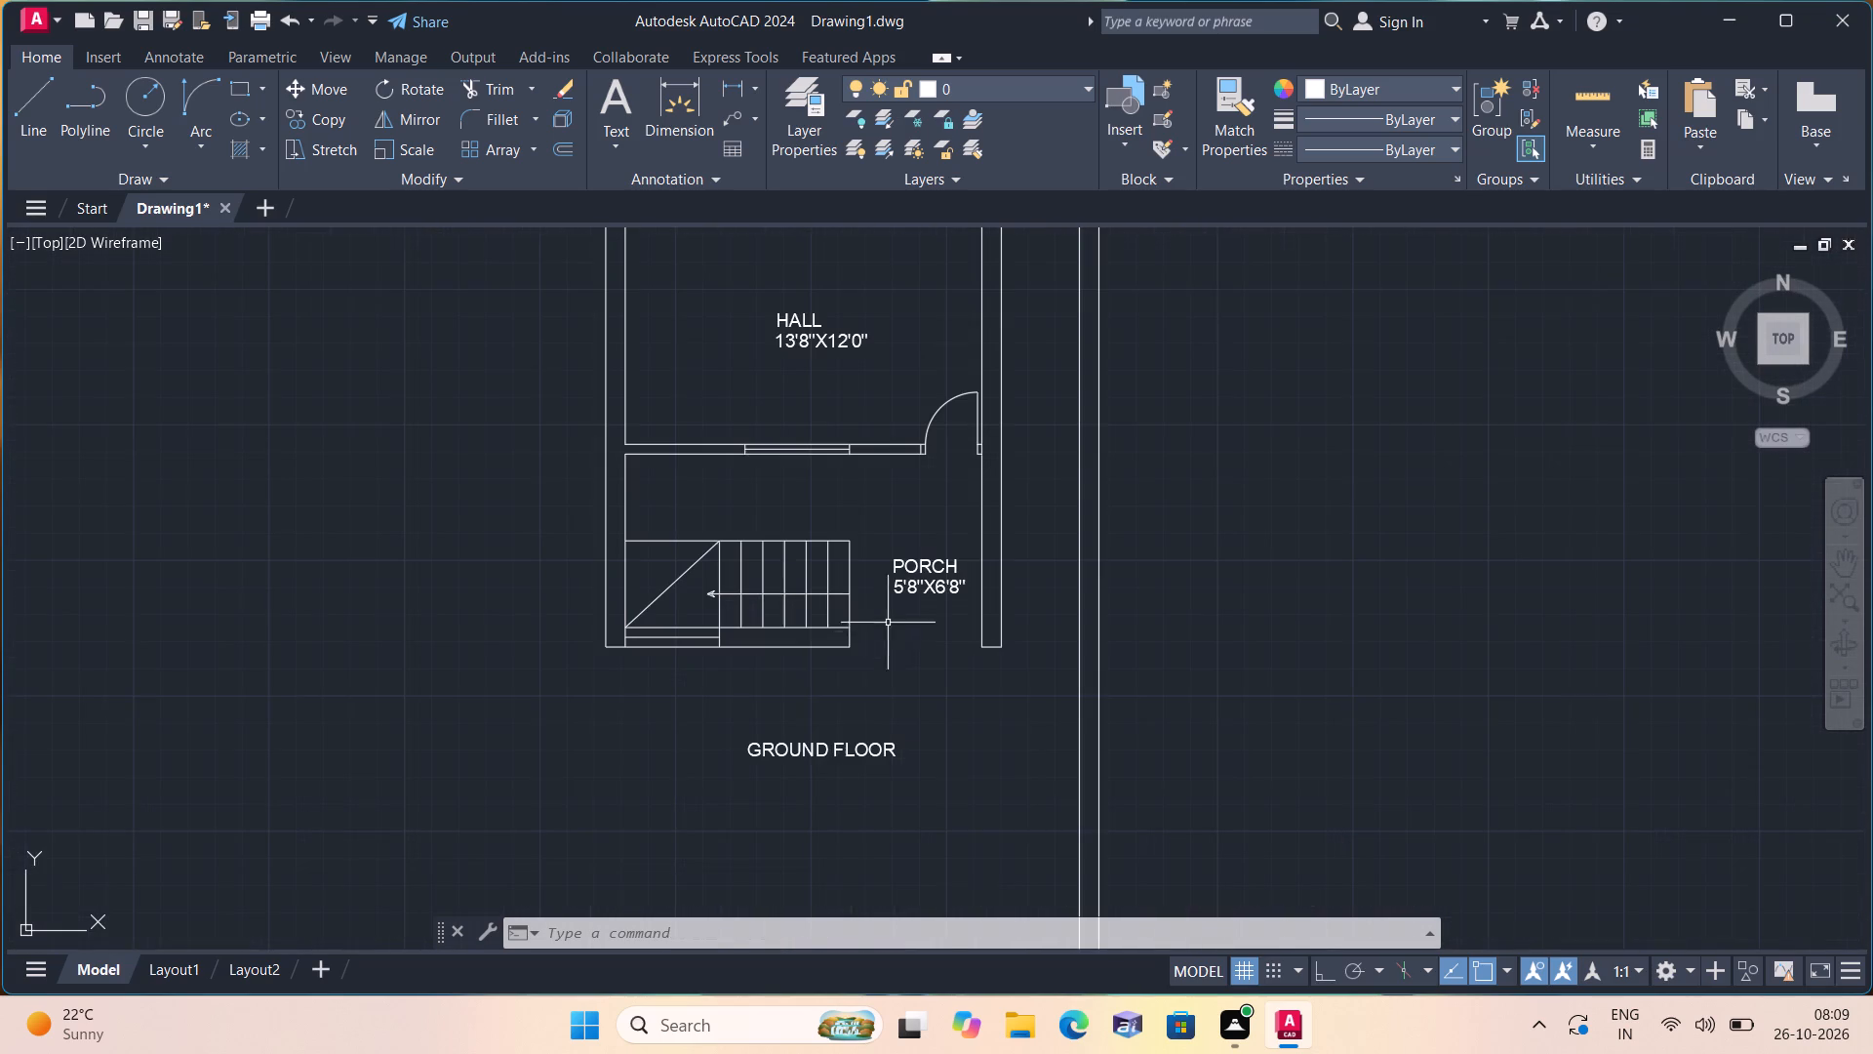
click(822, 749)
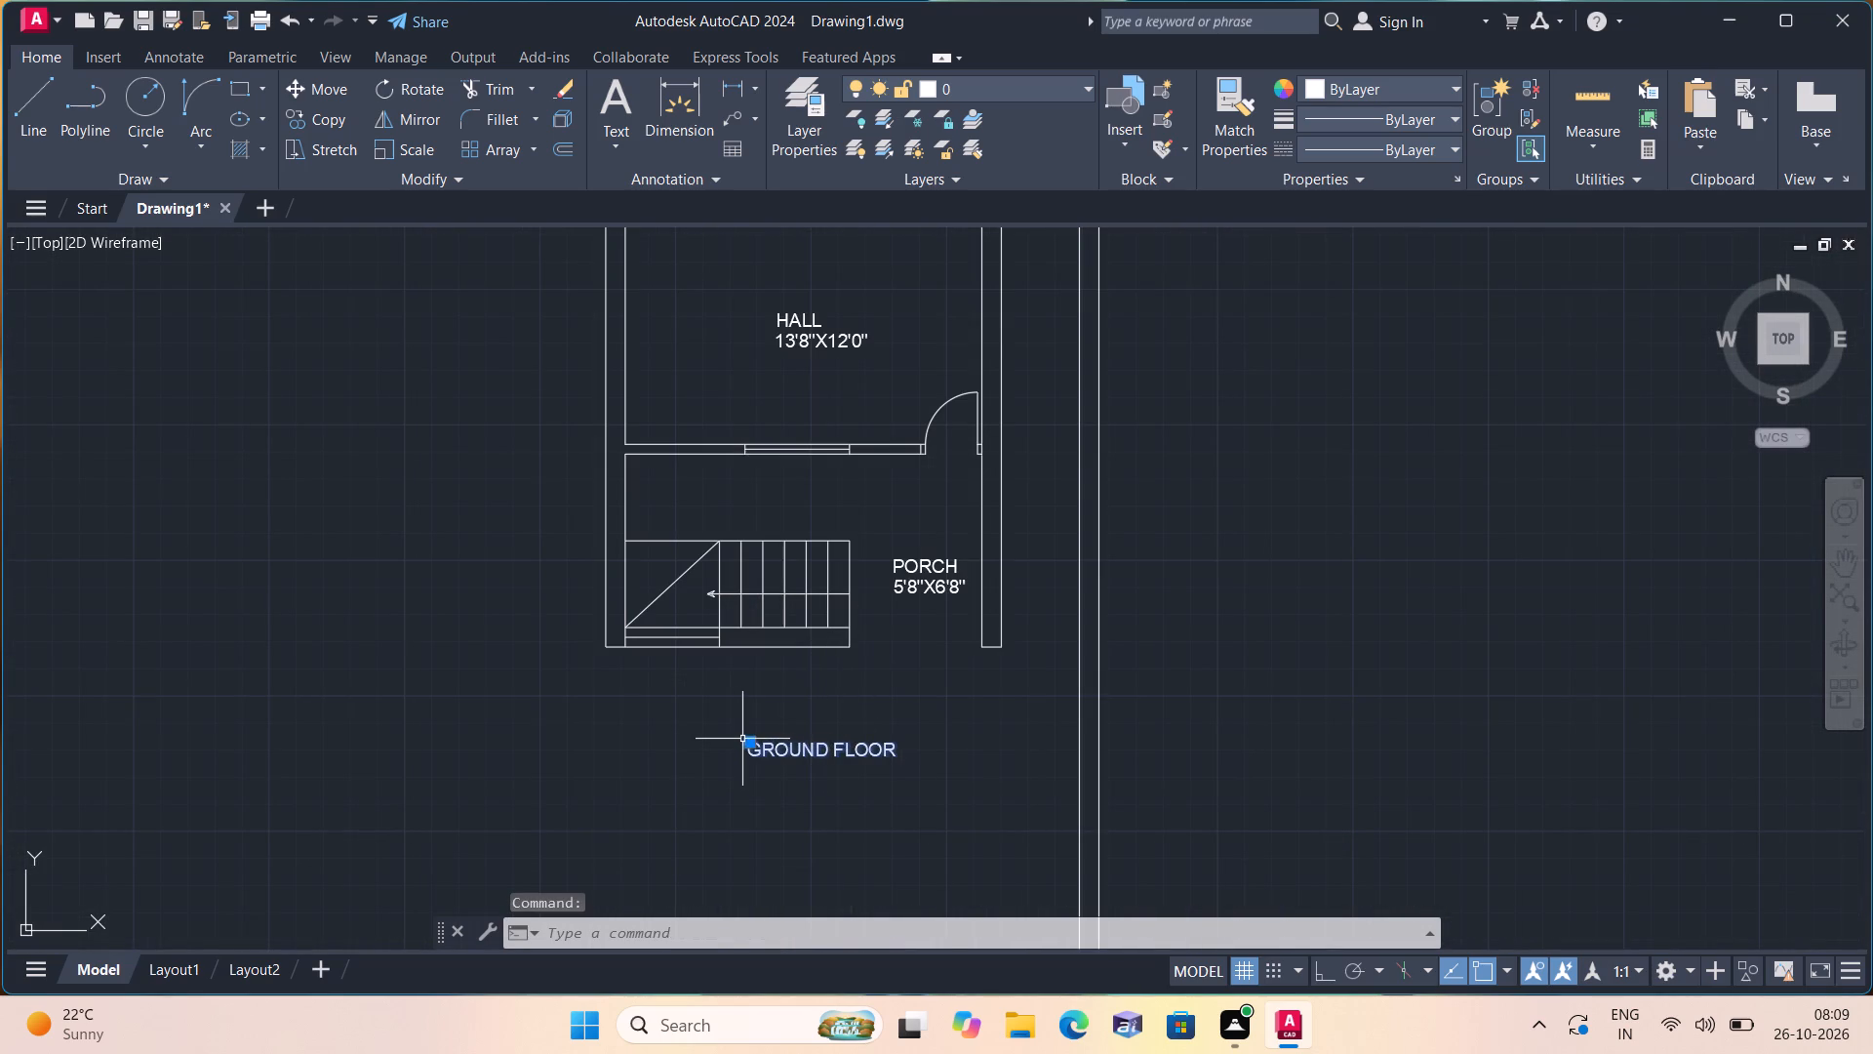
click(750, 740)
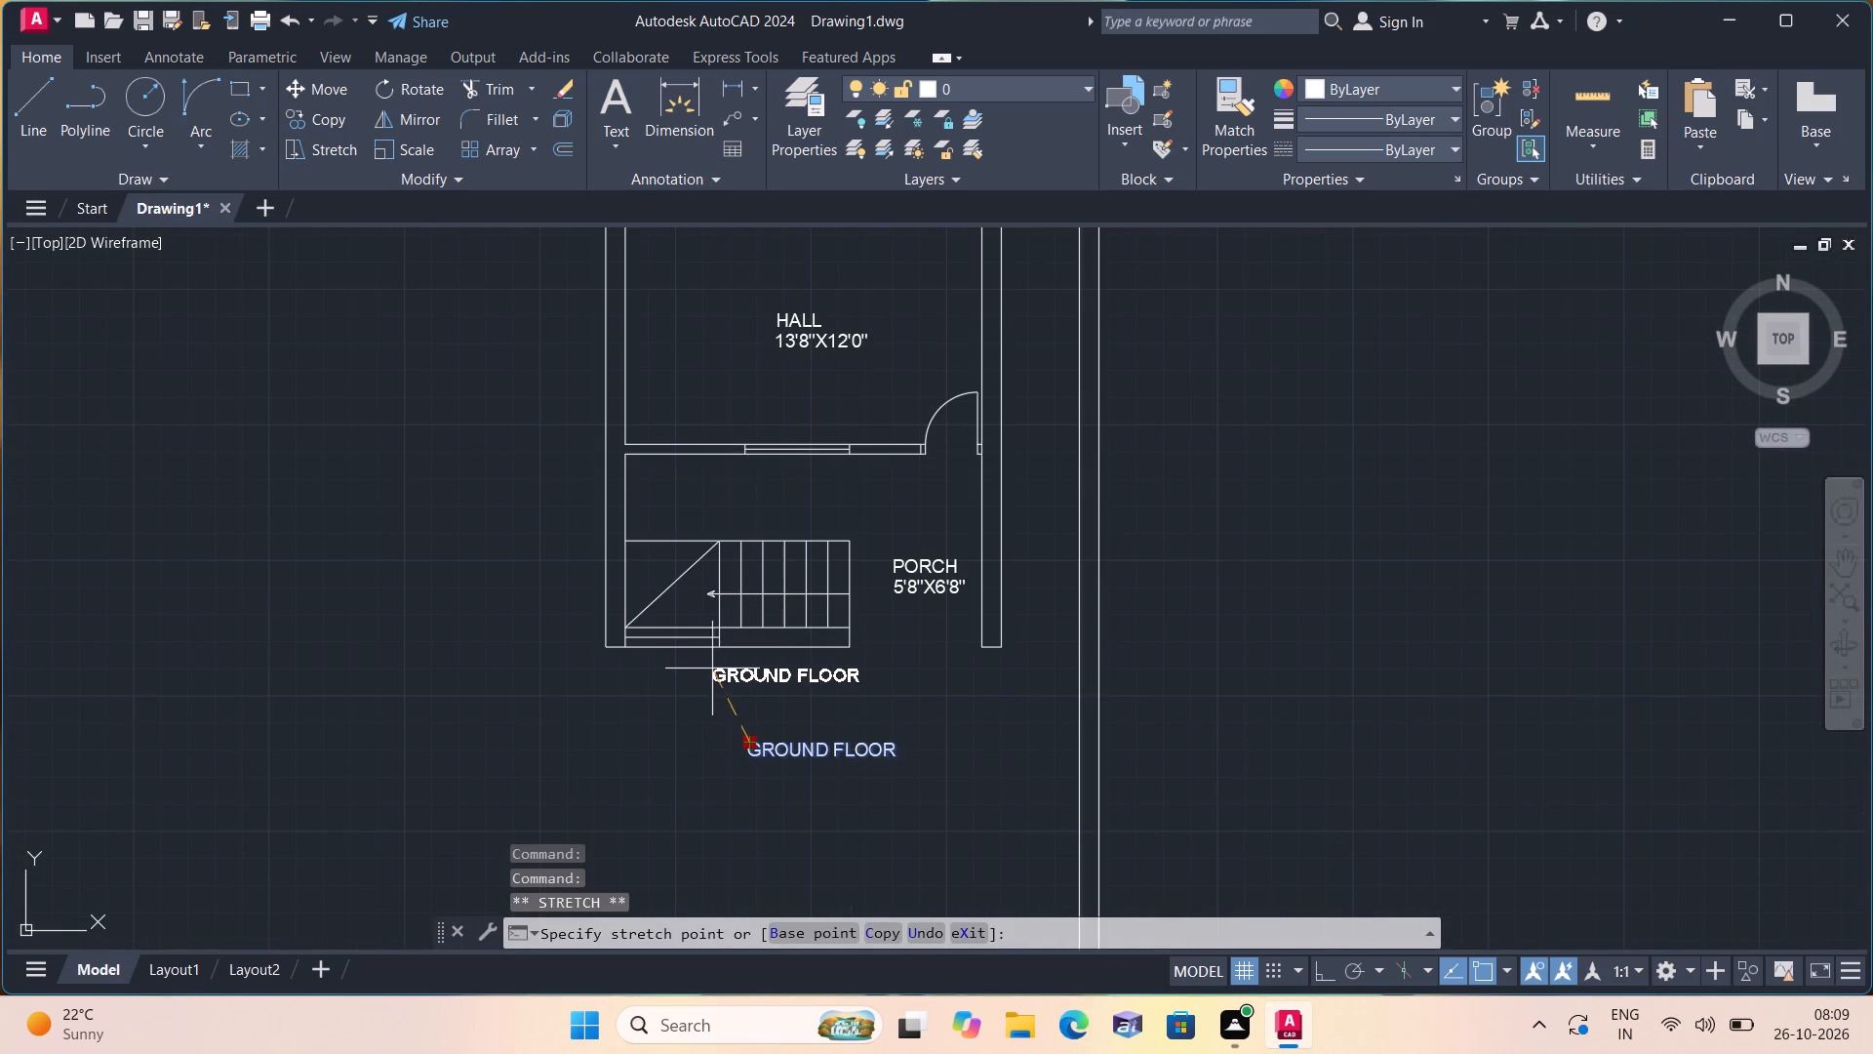
click(703, 670)
key(Escape)
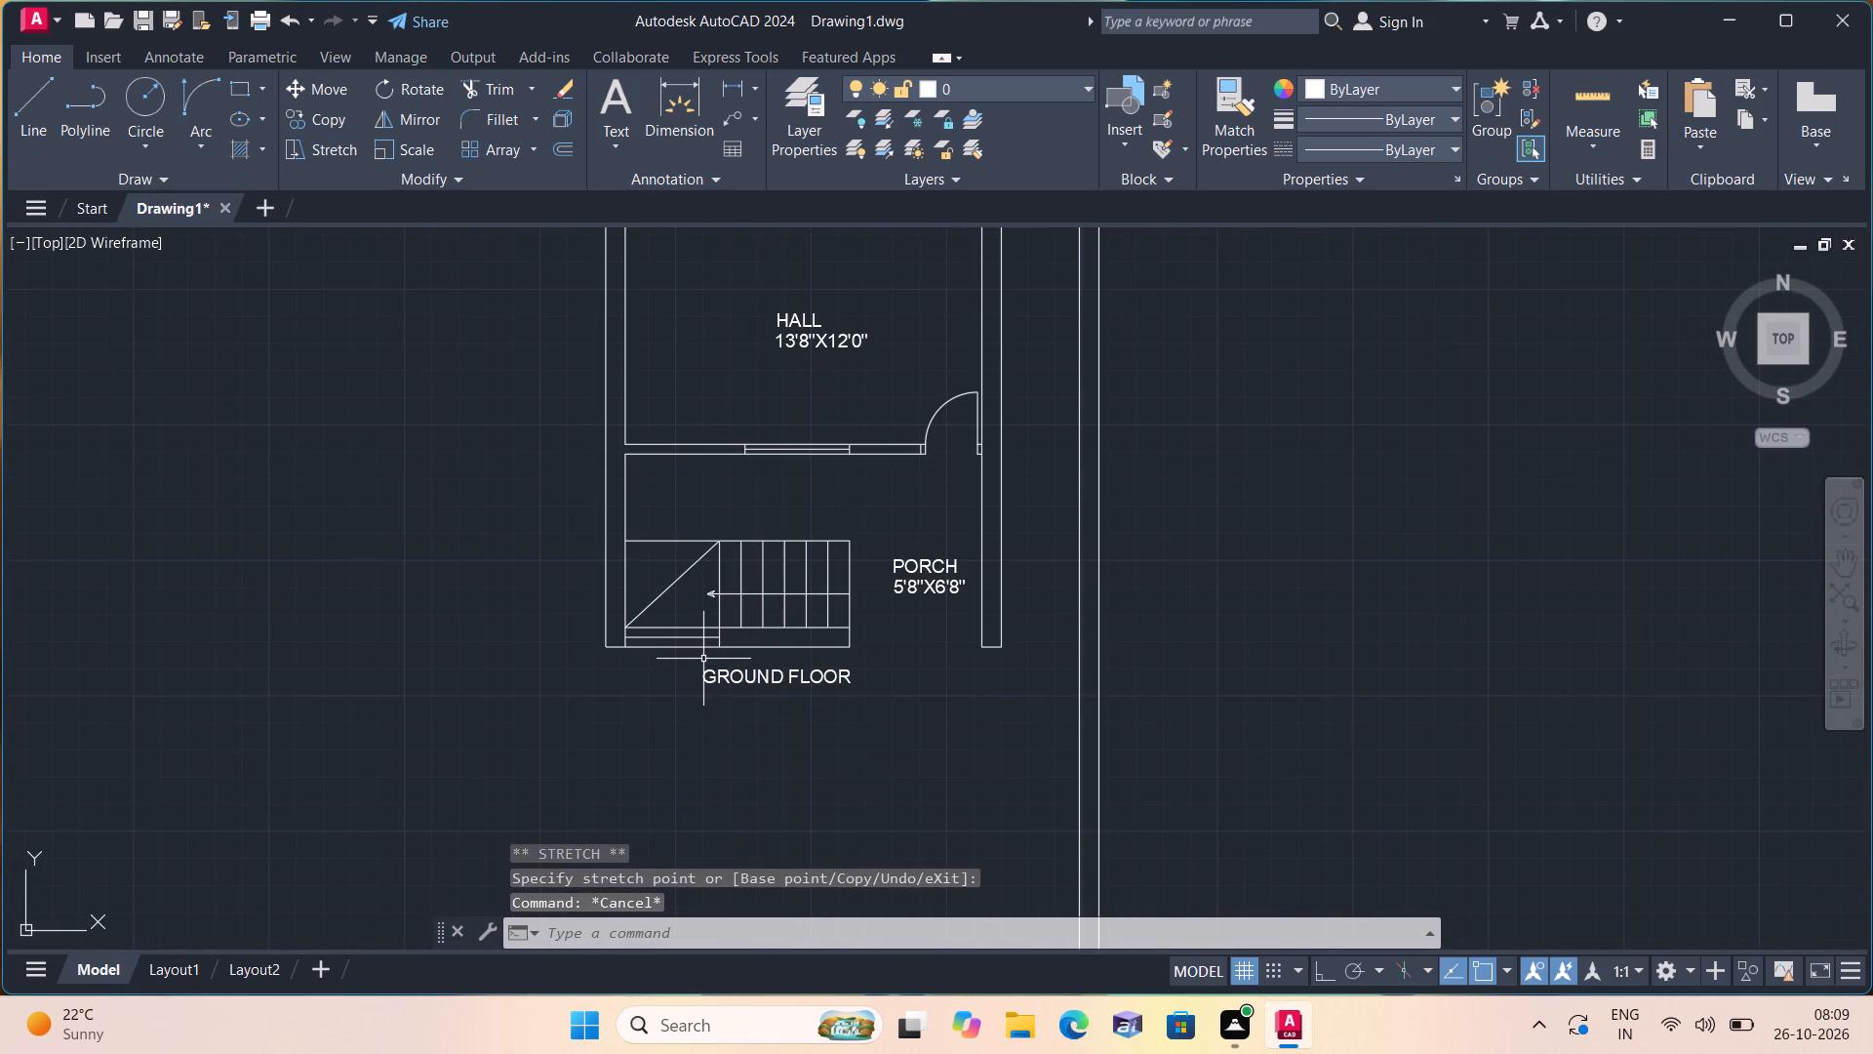
Hatch the outer walls and the connected kitchen–hall and hall–porch partitions with a solid black (0,0,0) fill.
key(h)
key(space)
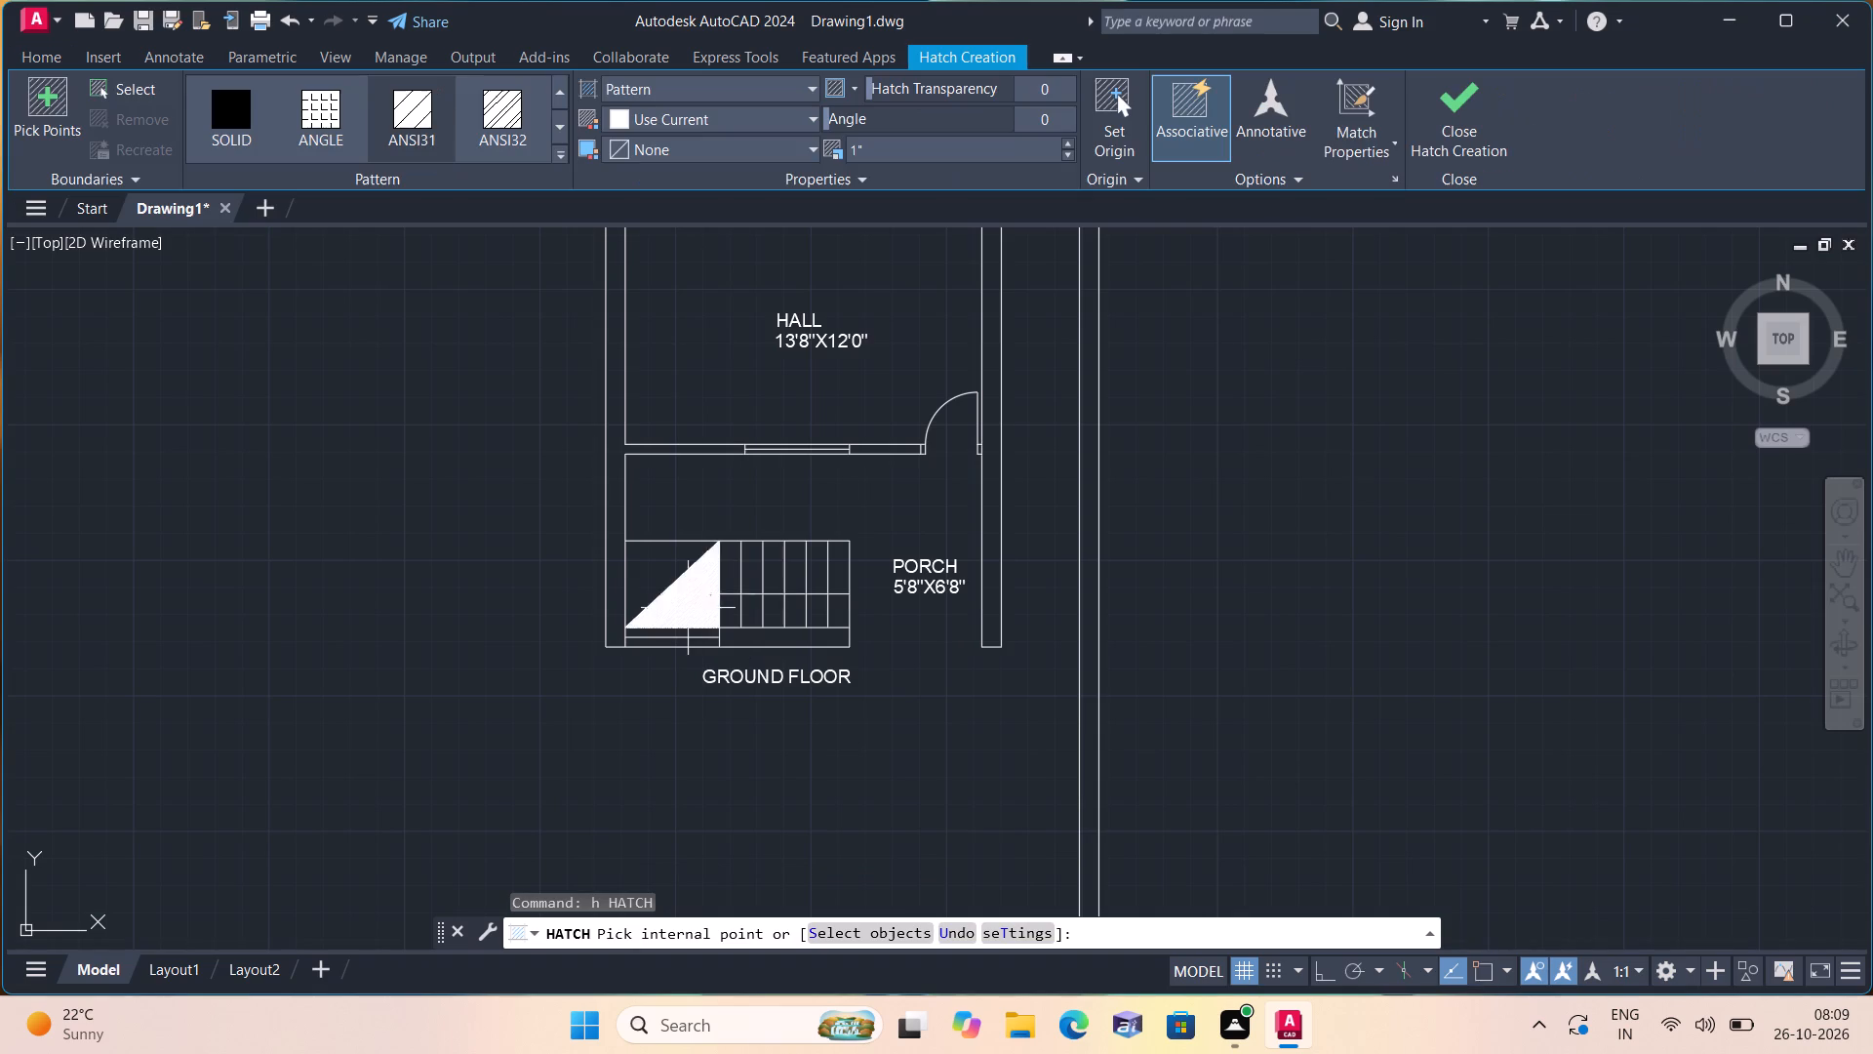
click(659, 86)
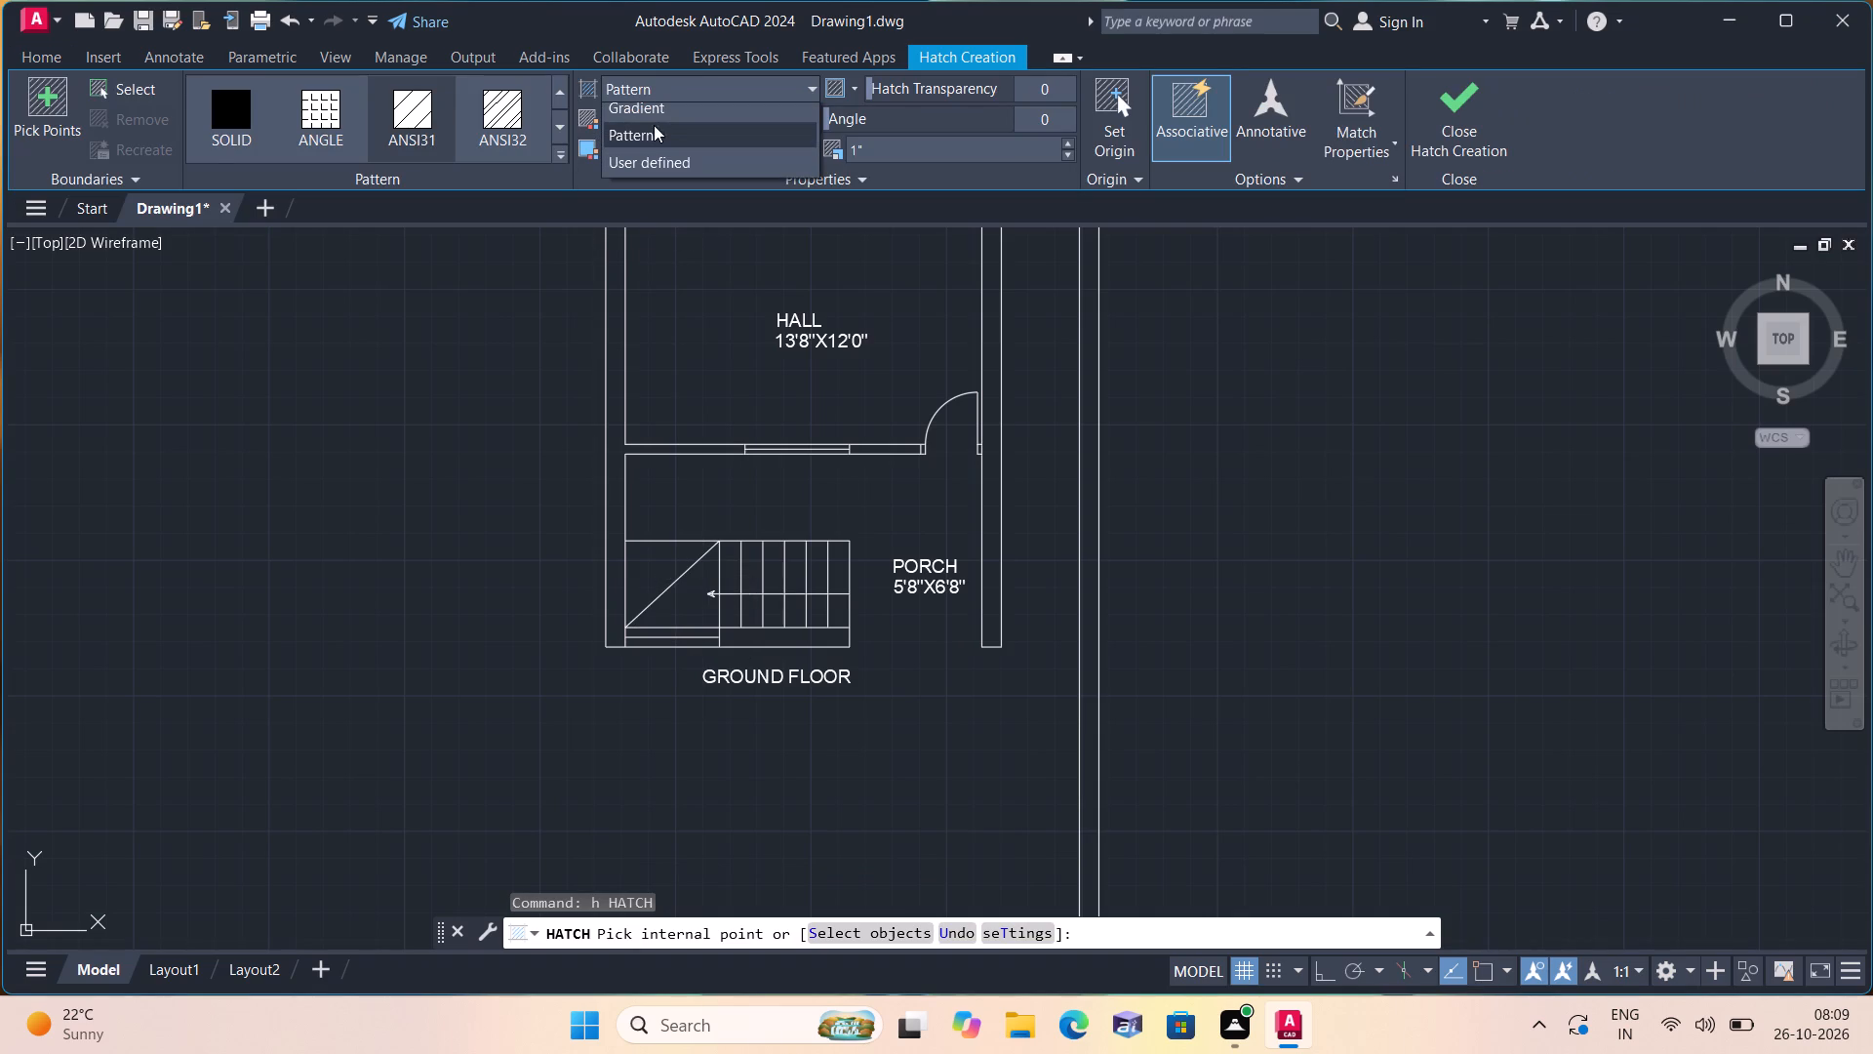
double_click(656, 115)
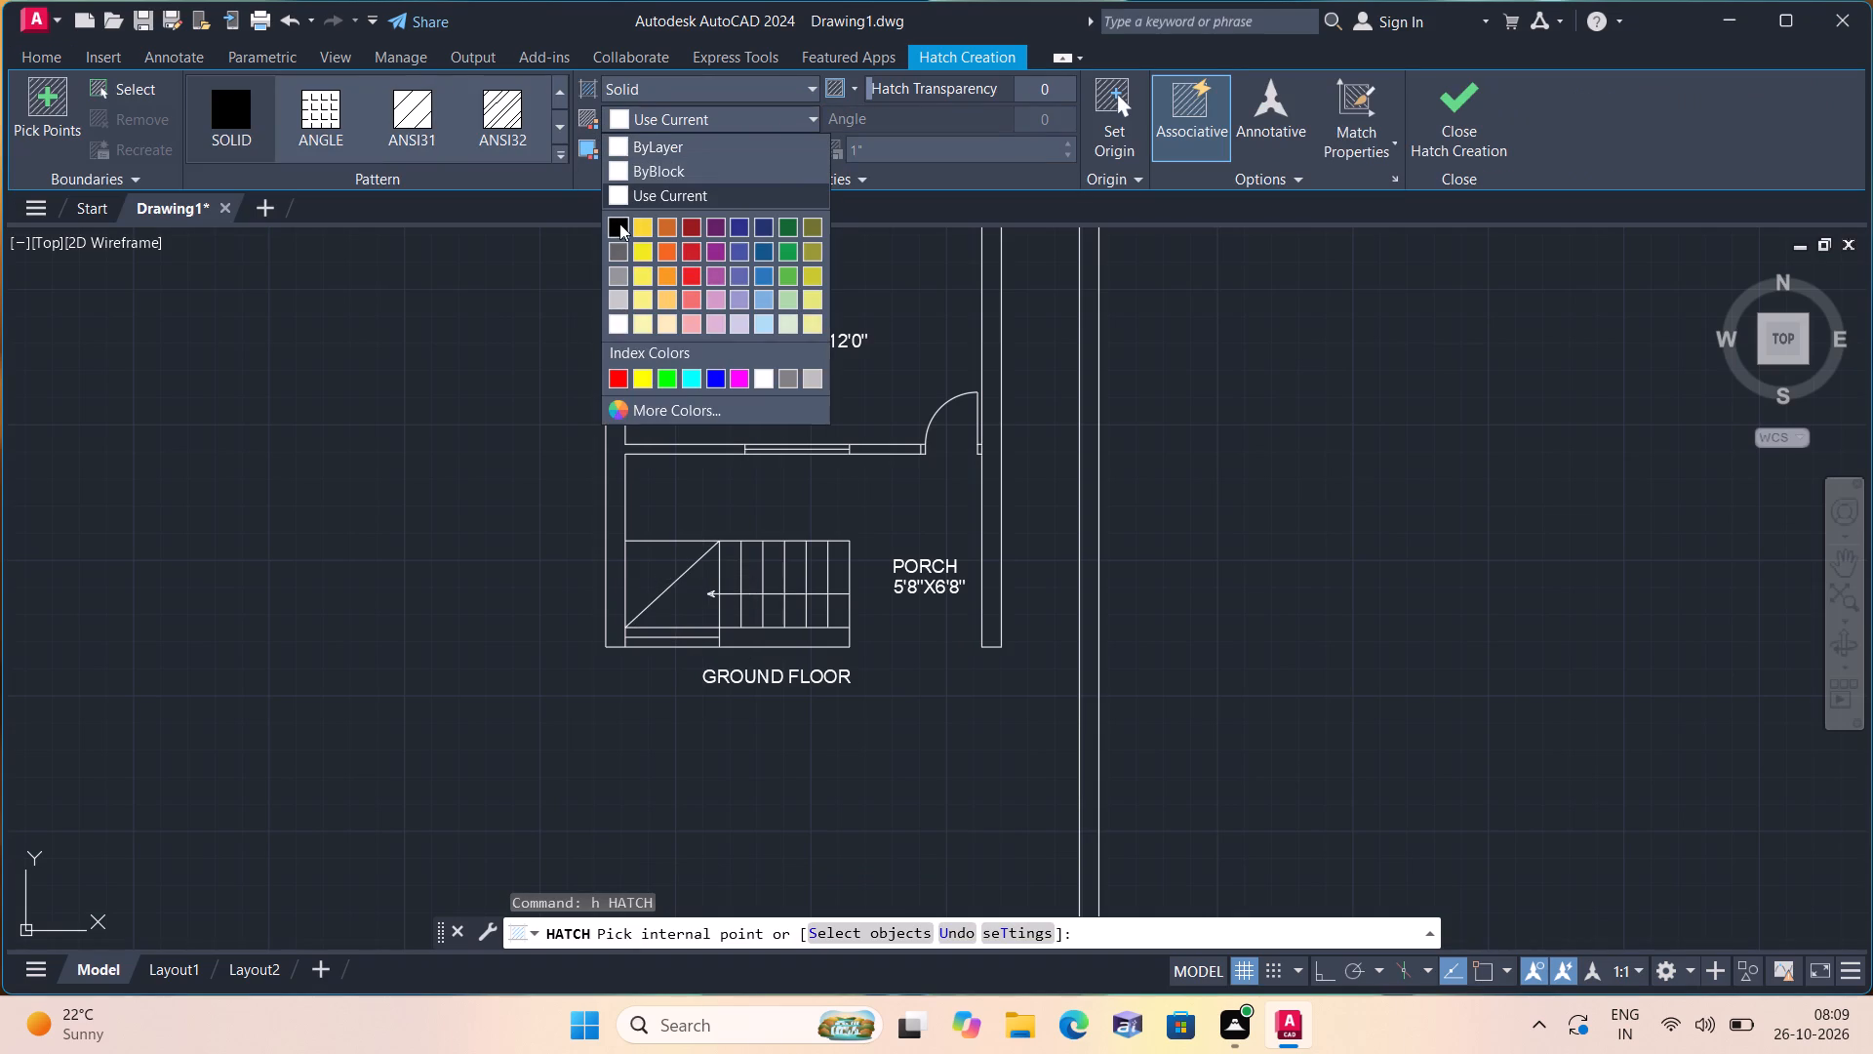
click(619, 223)
scroll(616, 445, up, 1)
click(616, 445)
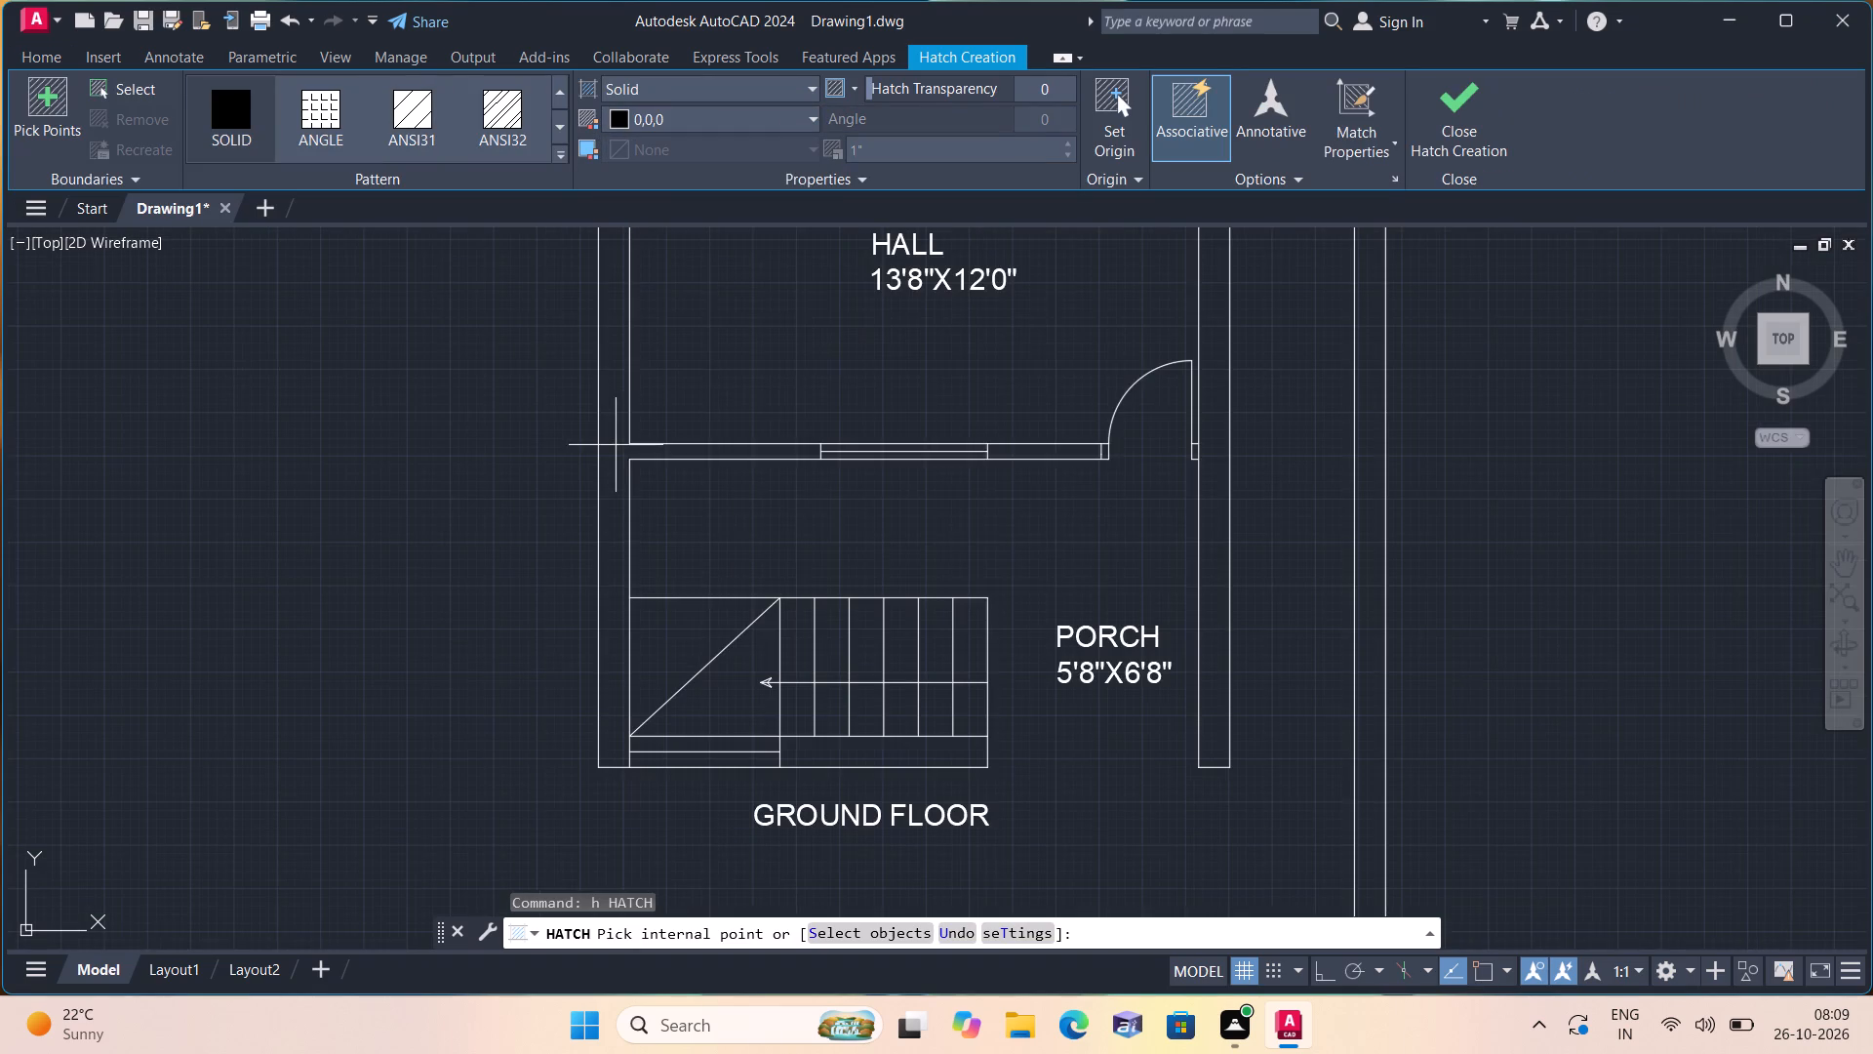
click(1195, 307)
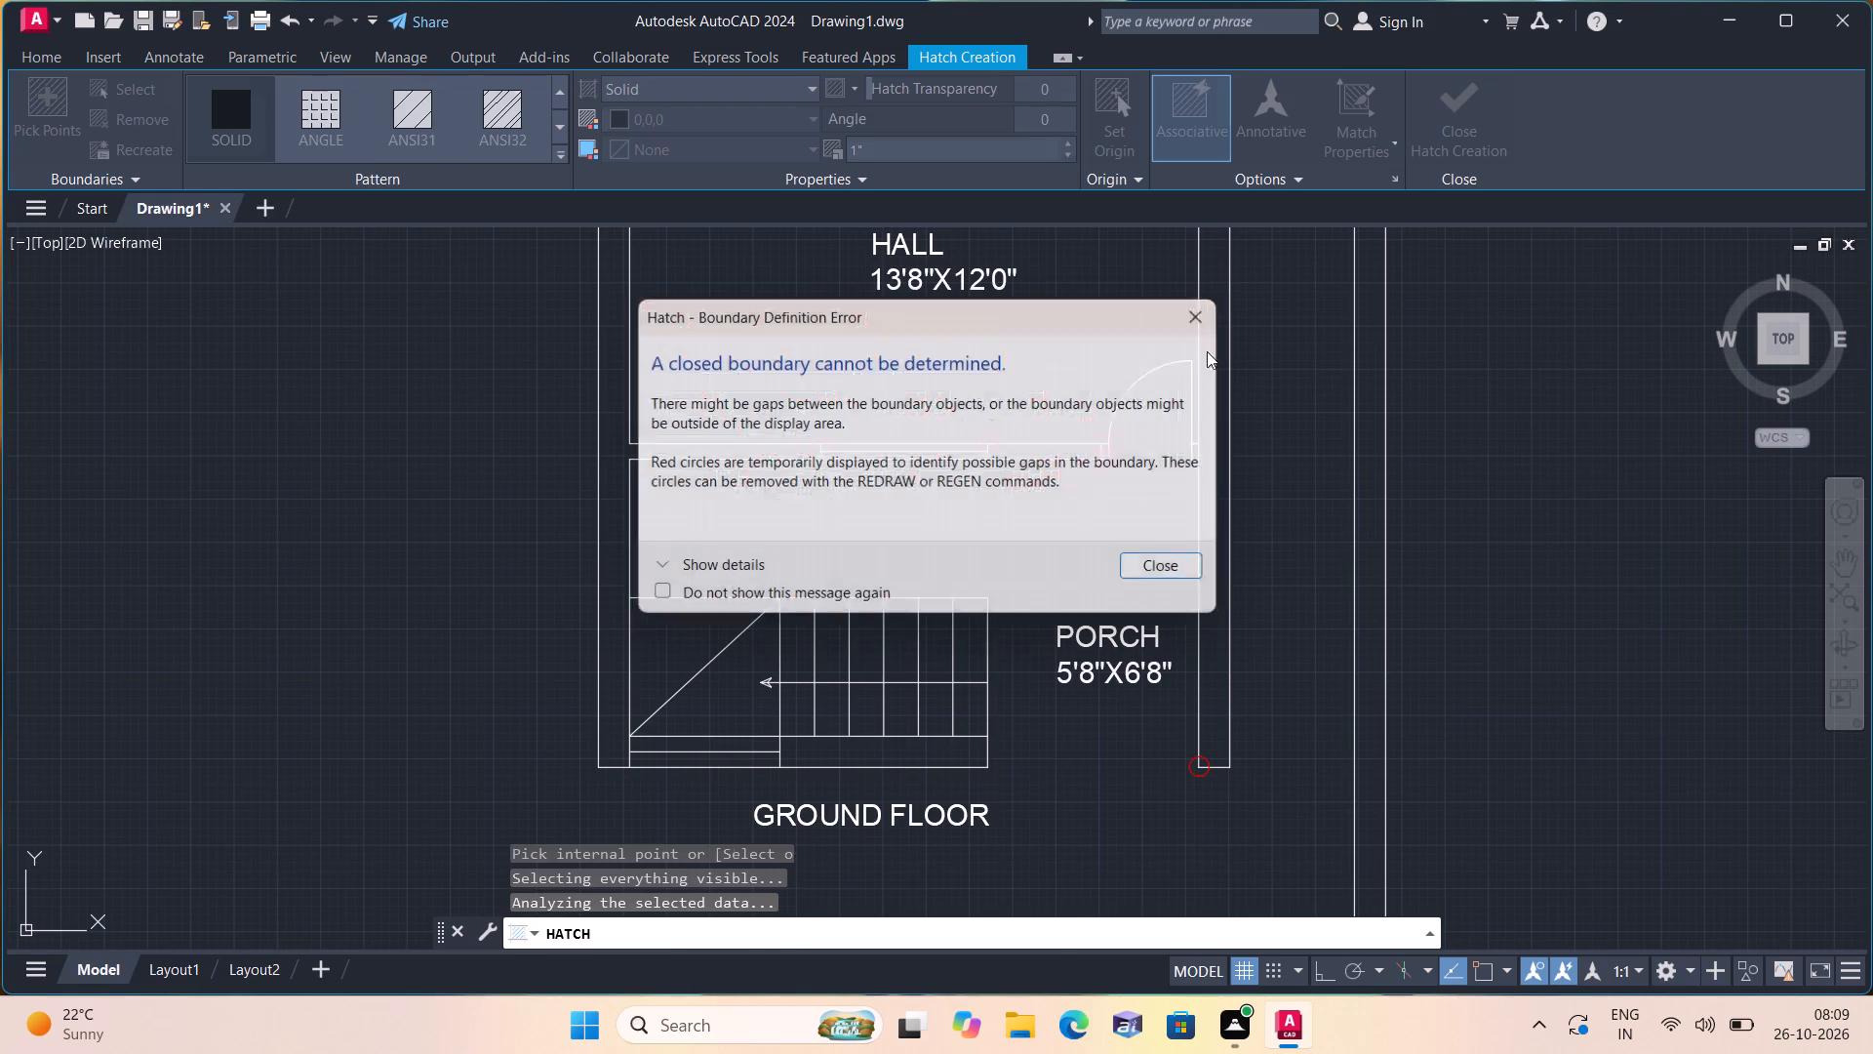
click(1216, 446)
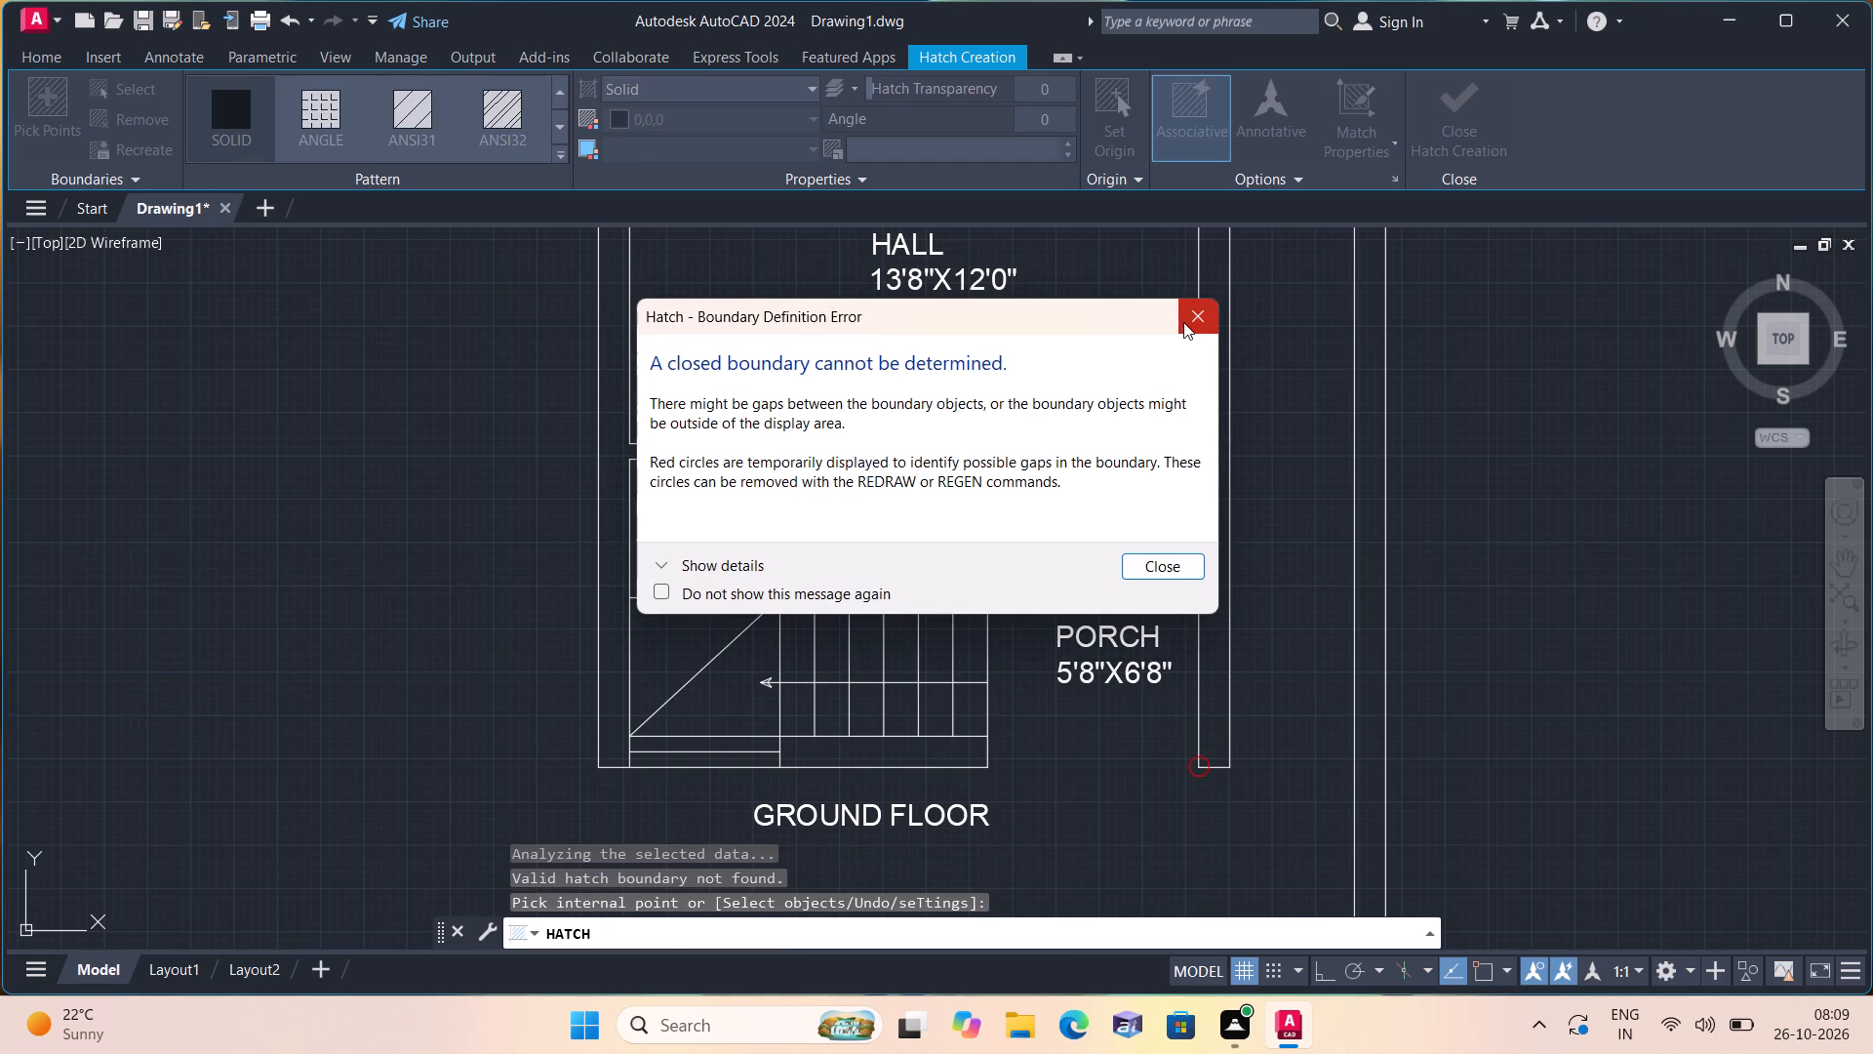
click(1193, 318)
scroll(1138, 341, down, 3)
middle_drag(1057, 373, 1034, 468)
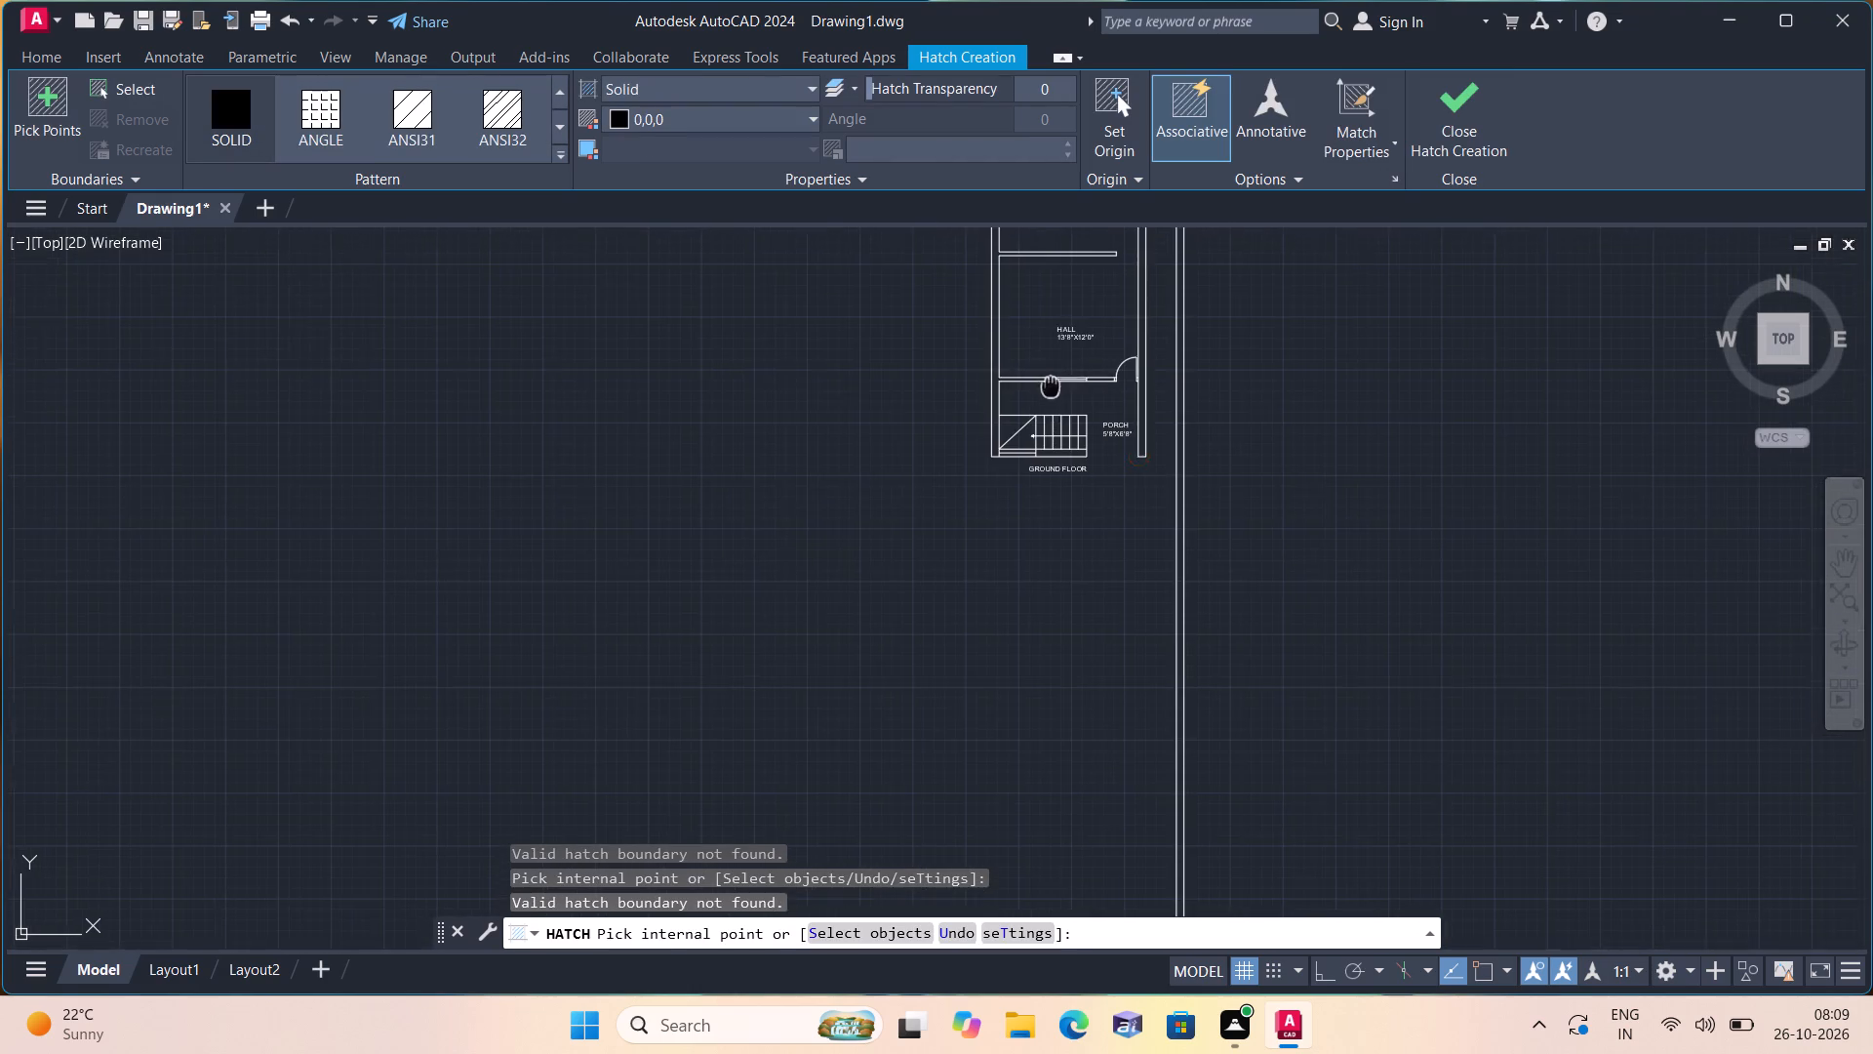
middle_drag(1034, 468, 1025, 573)
scroll(1018, 461, up, 2)
click(1024, 435)
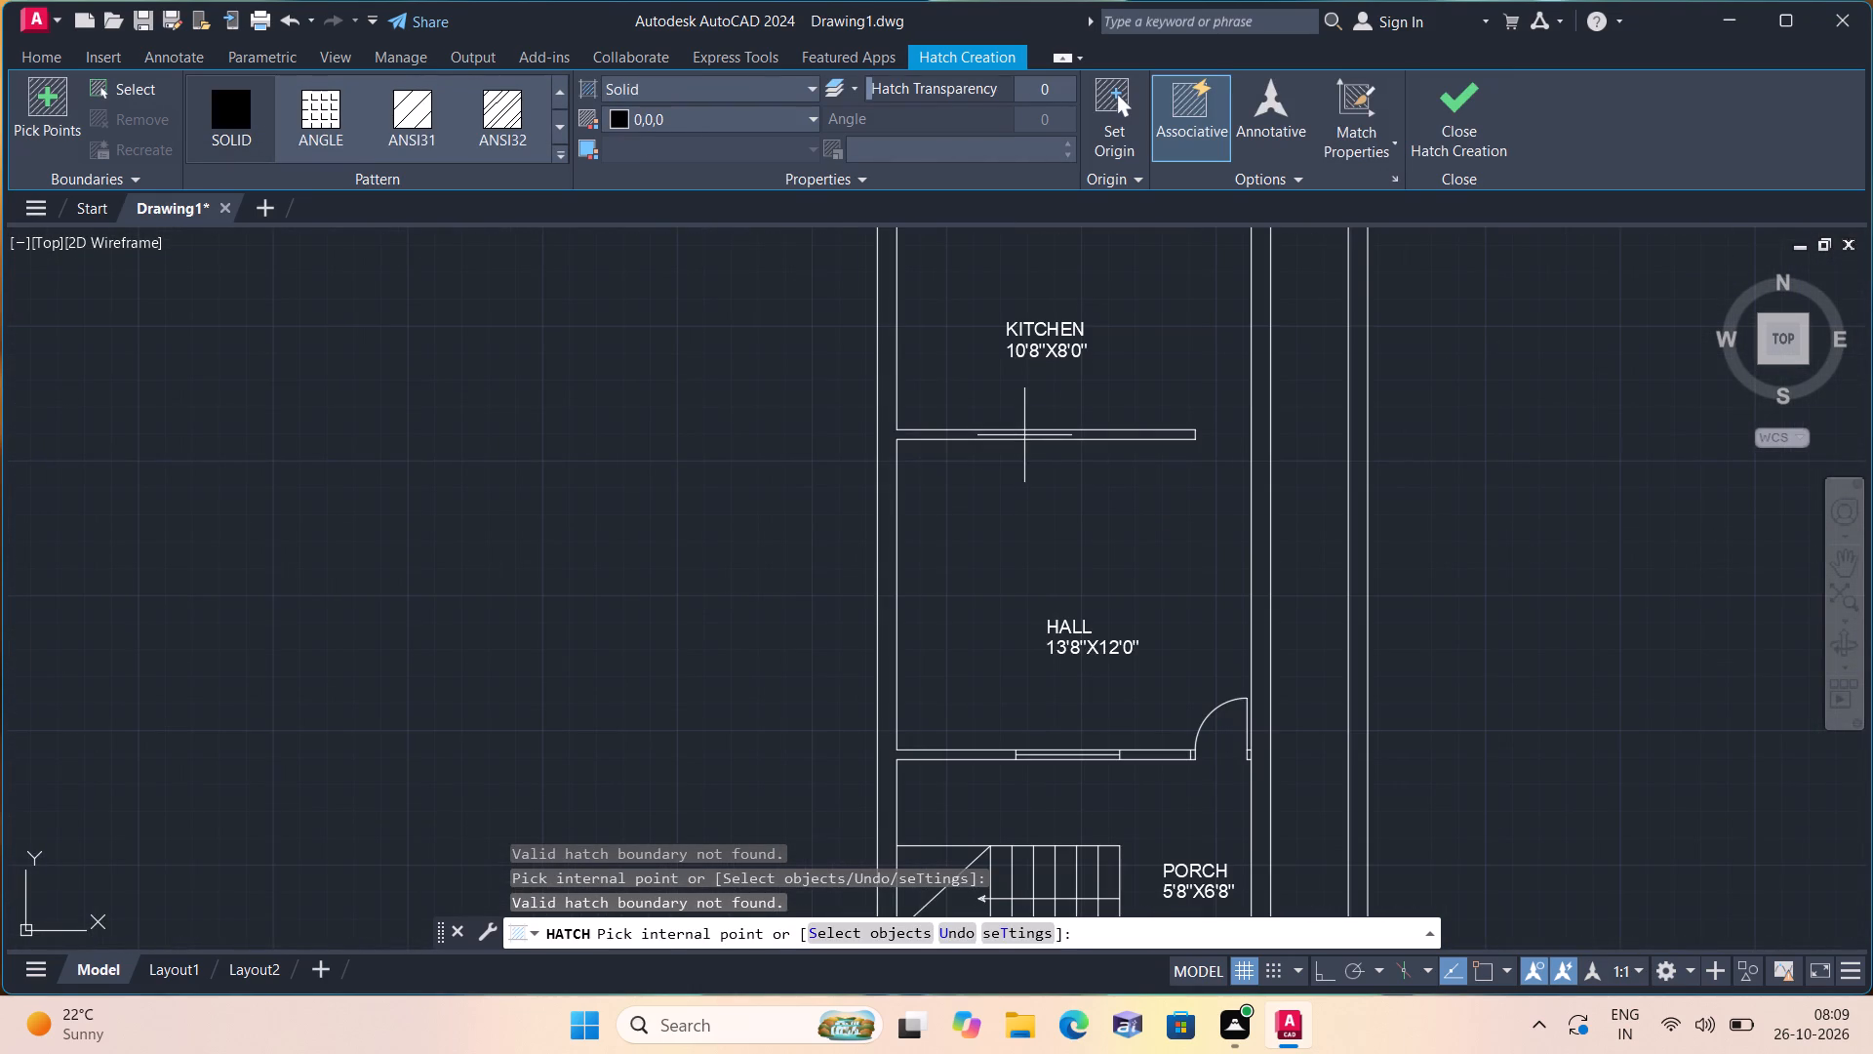
Add the wall segment along the front of the staircase, above the GROUND FLOOR title, to the solid black hatch.
scroll(1024, 435, down, 2)
scroll(1087, 565, up, 3)
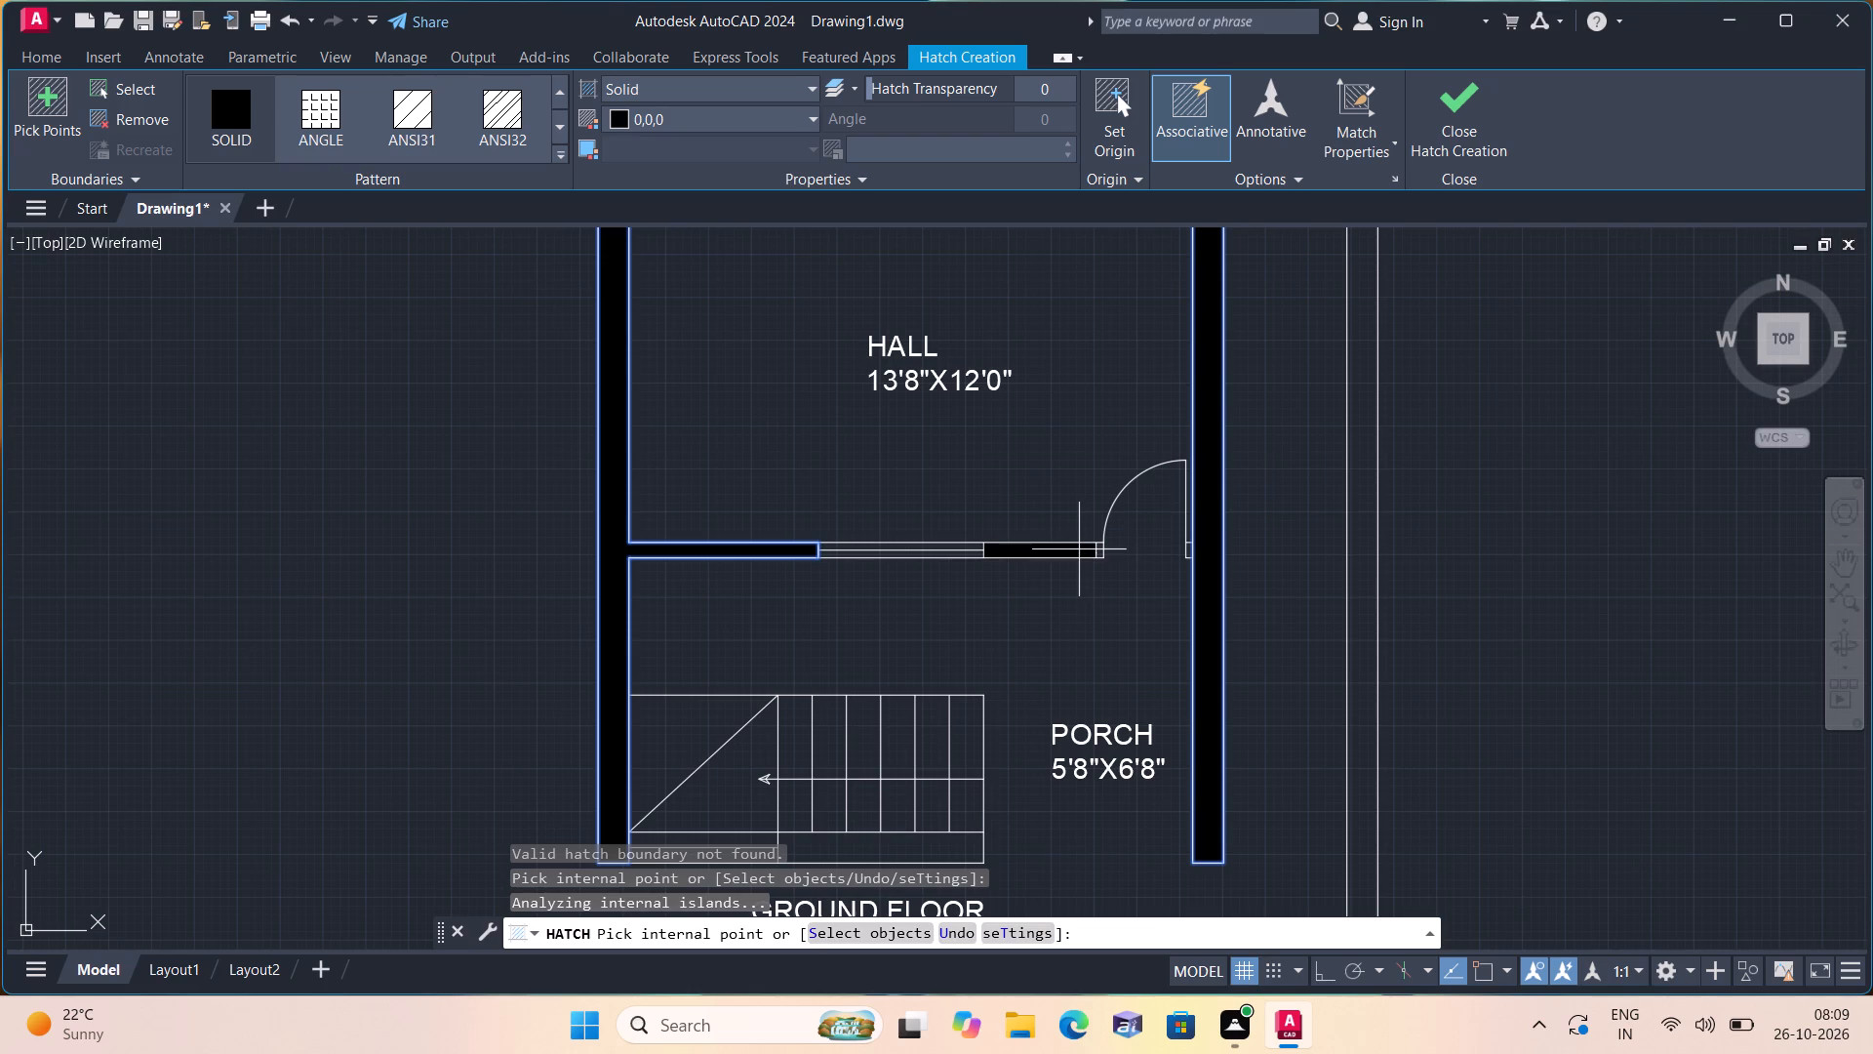
middle_drag(1113, 566, 1050, 416)
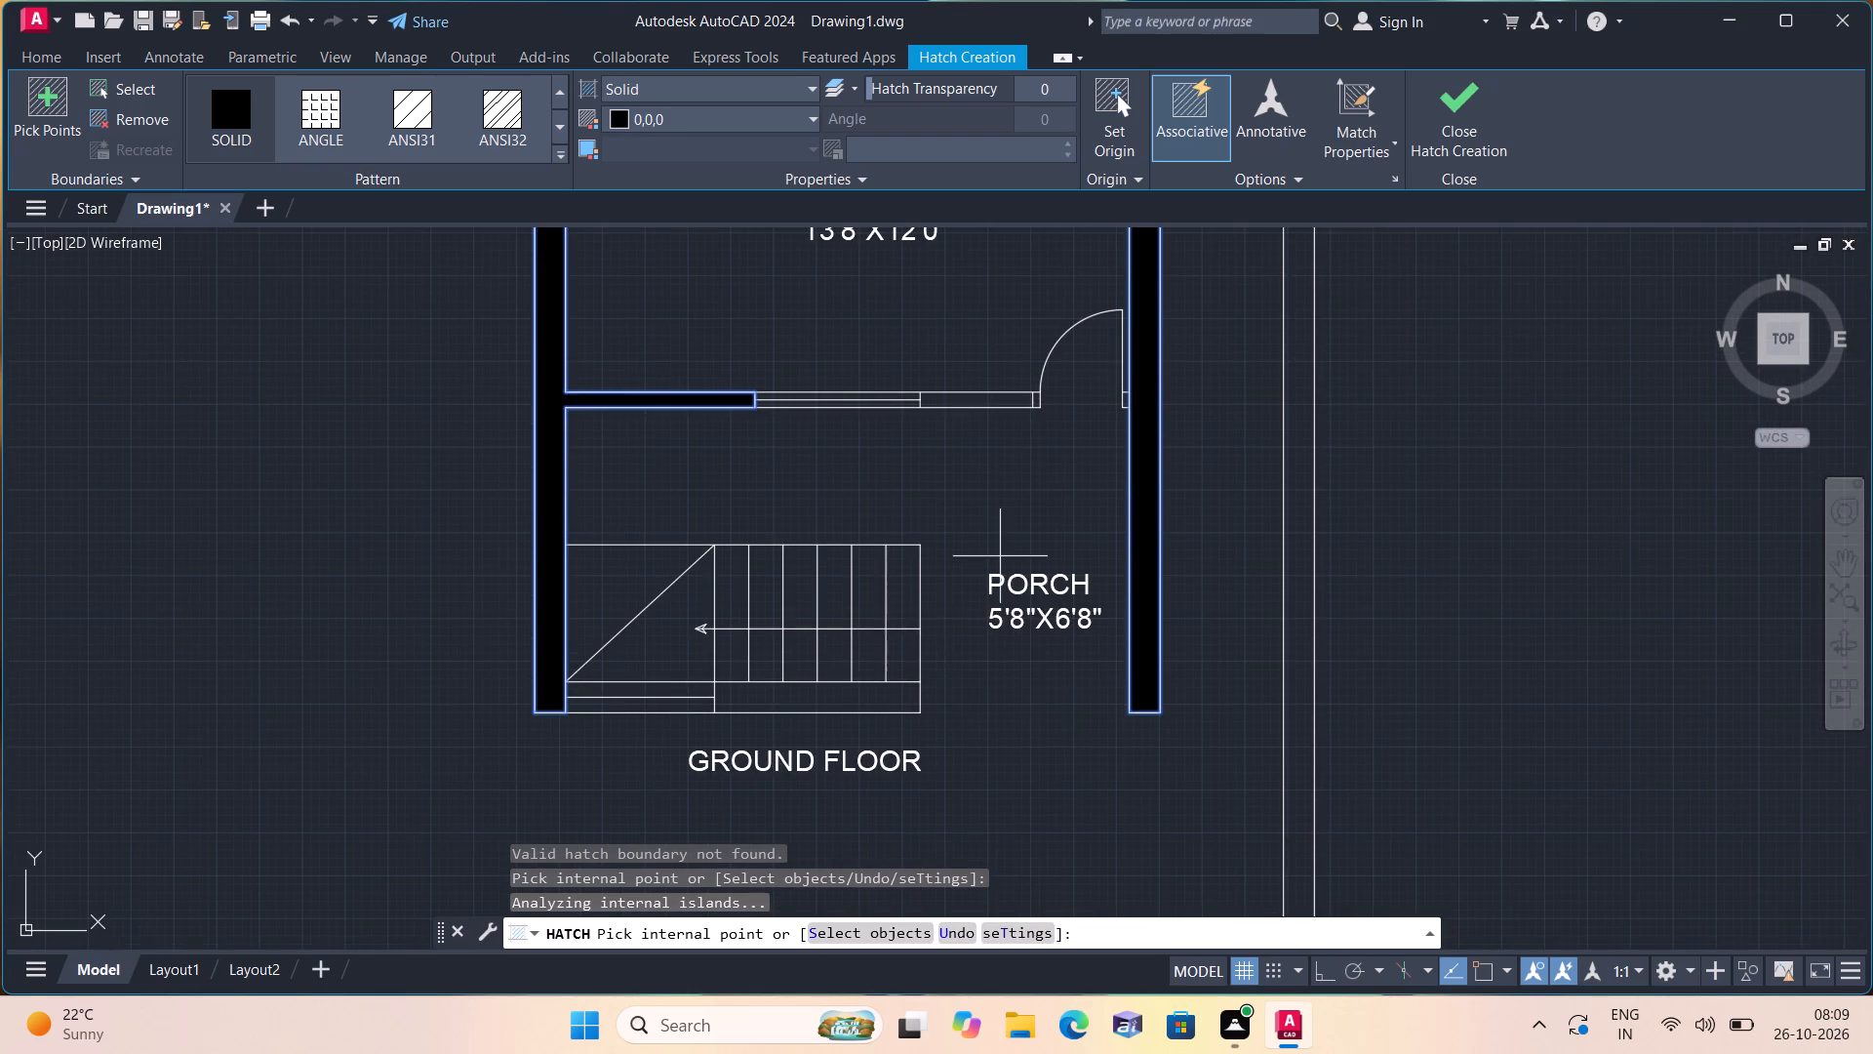
click(829, 709)
Fill the short wall between the toilet and the crossed rectangle, and the bedroom–kitchen wall, with the solid black hatch.
scroll(953, 411, down, 1)
middle_drag(929, 393, 913, 530)
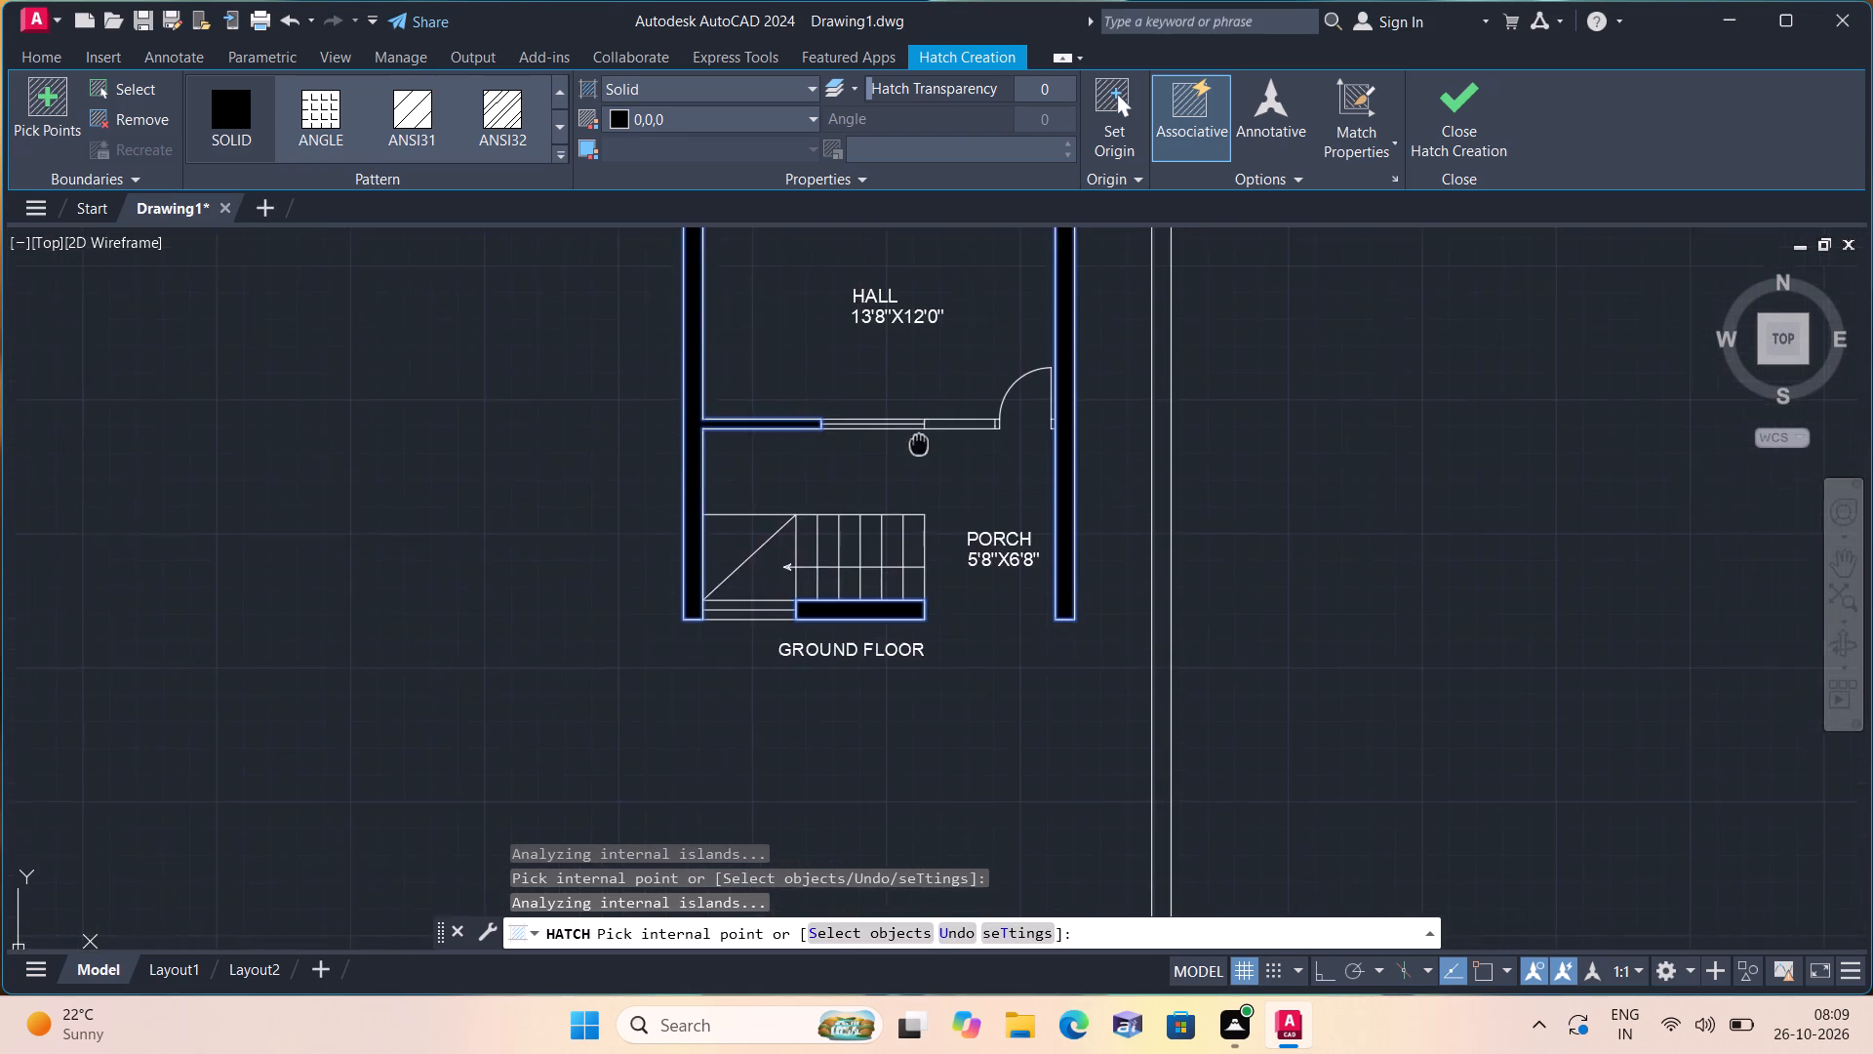
middle_drag(913, 530, 930, 719)
scroll(935, 717, down, 1)
middle_drag(905, 342, 897, 371)
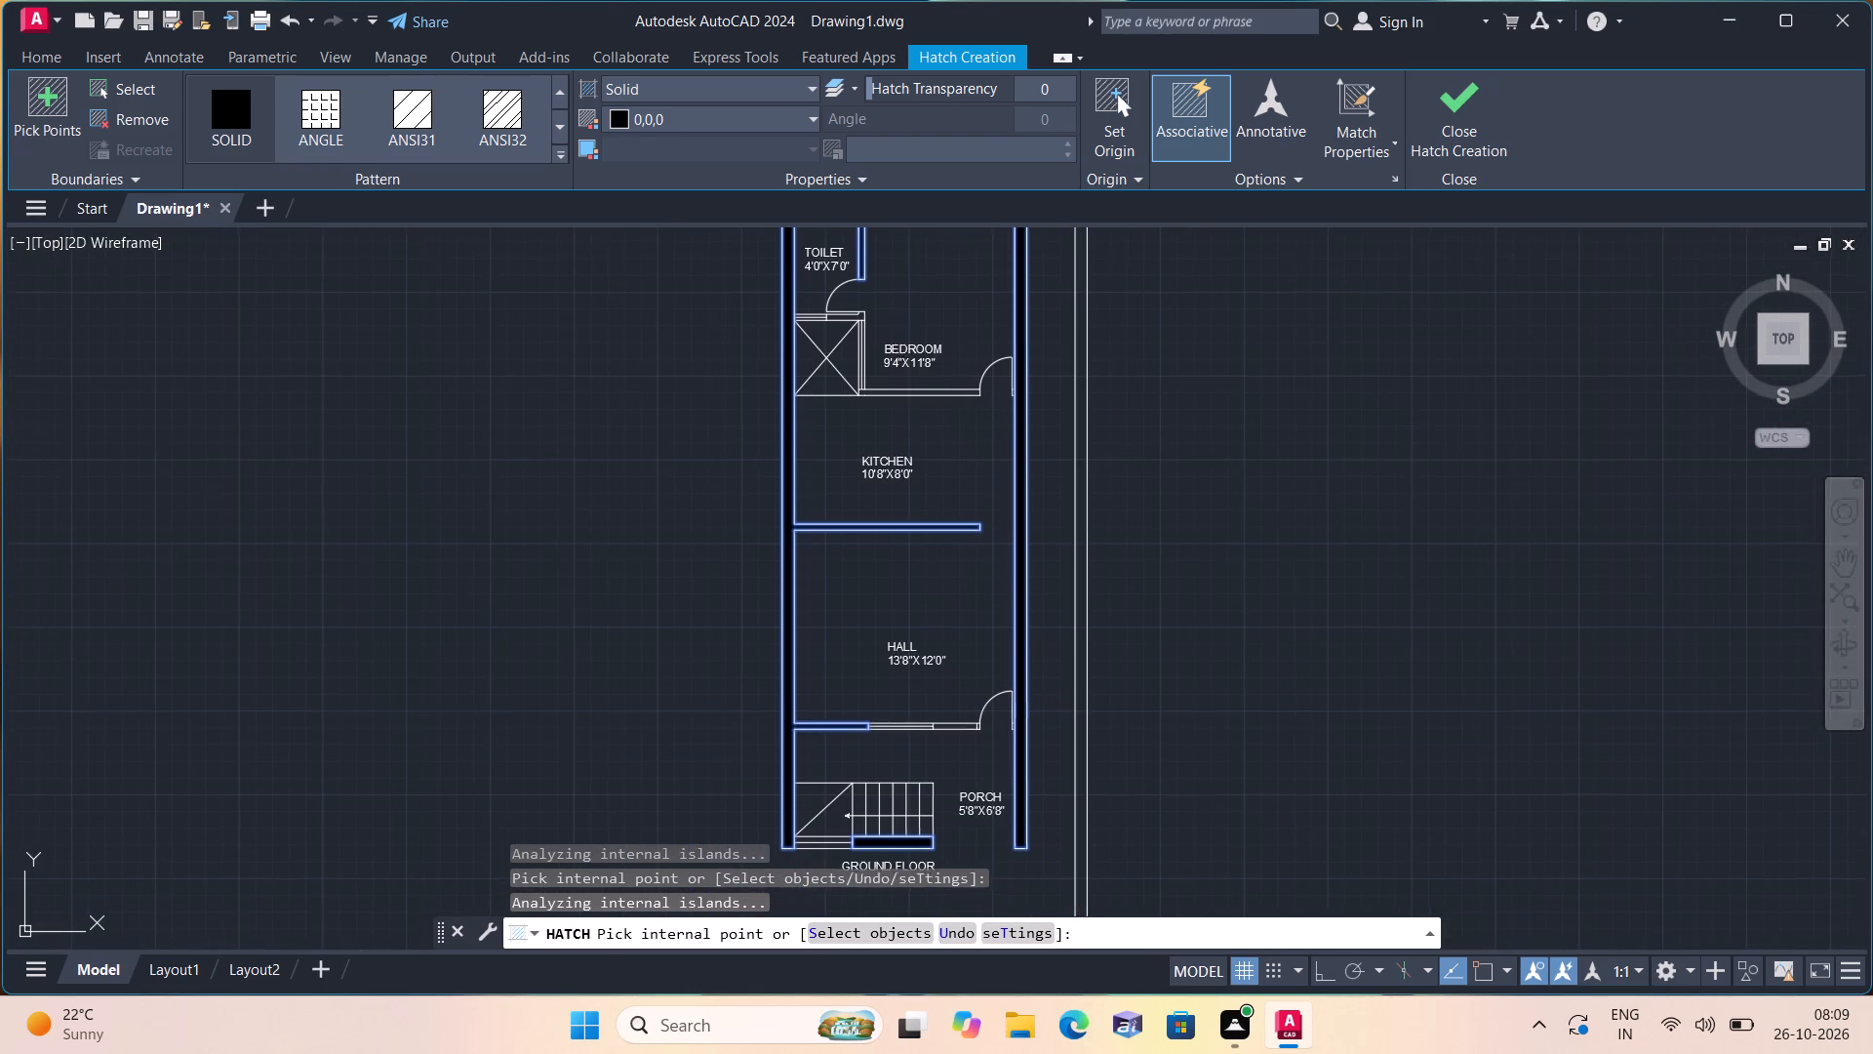
middle_drag(897, 371, 899, 497)
scroll(865, 465, up, 4)
click(778, 501)
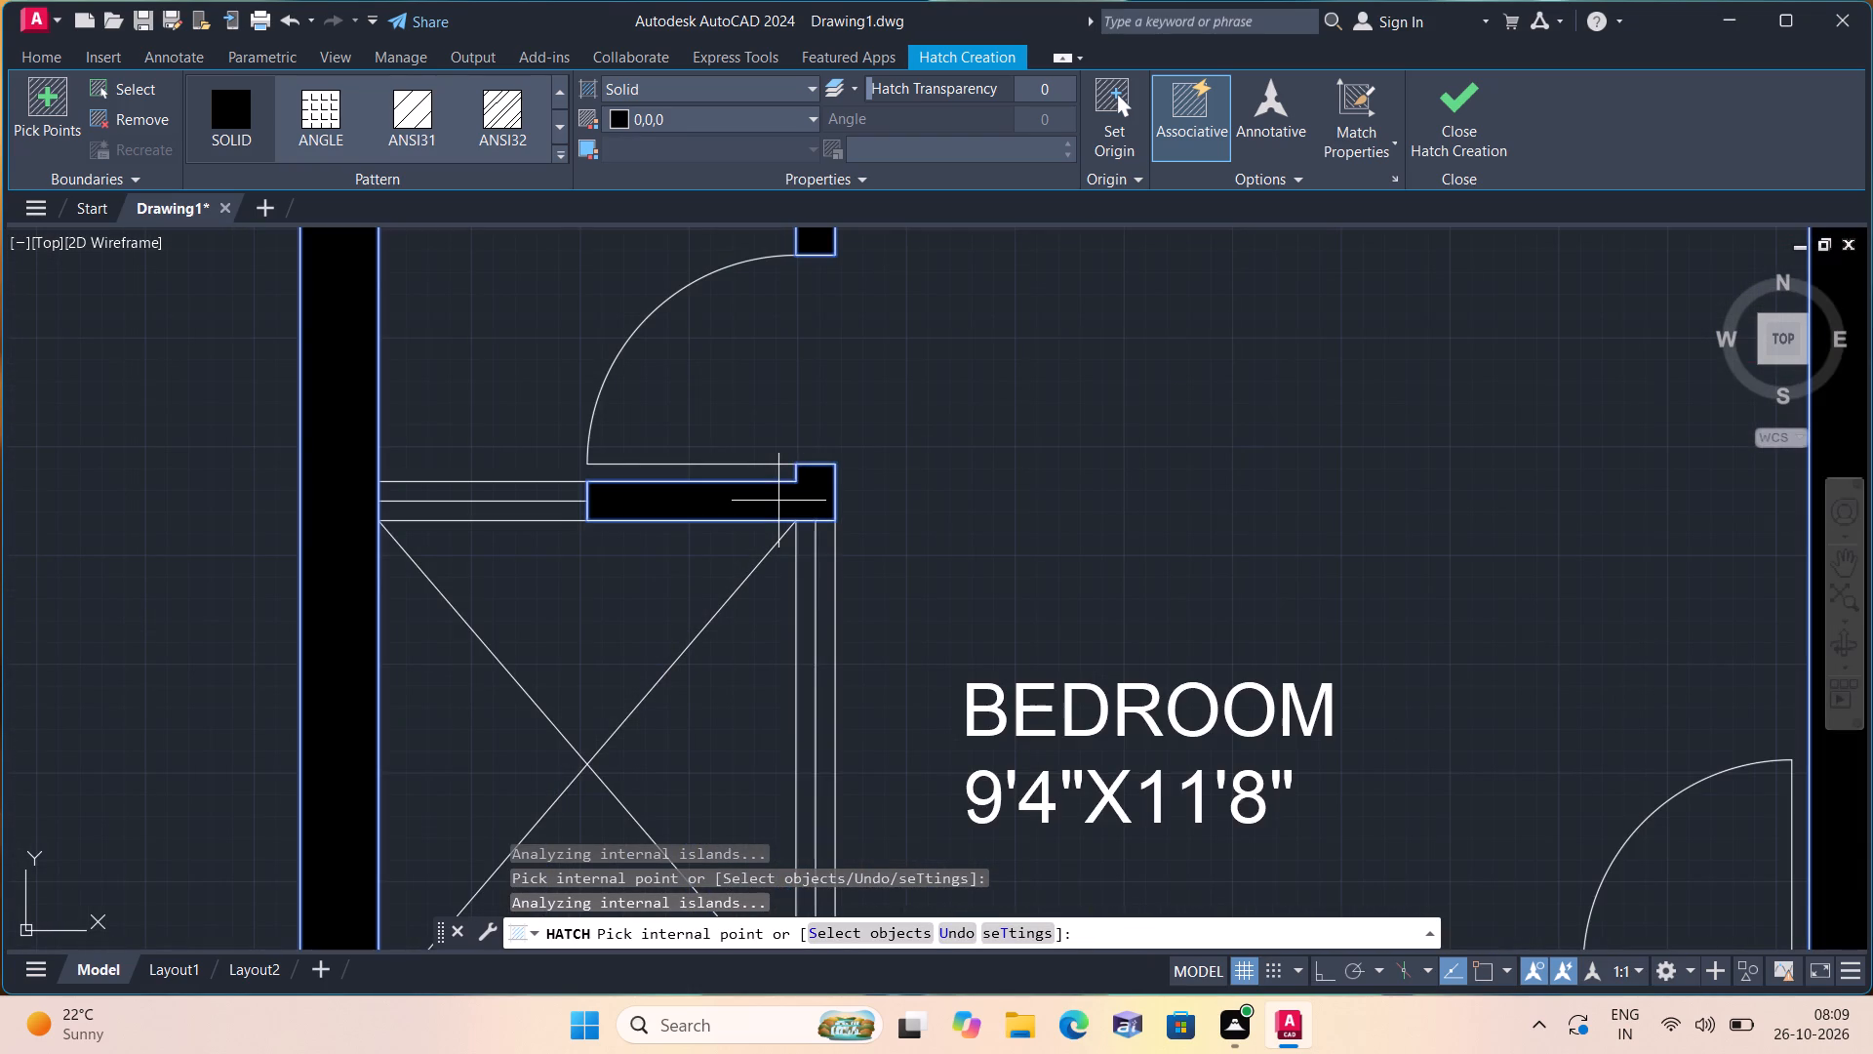
middle_drag(1006, 507, 922, 327)
scroll(1006, 507, down, 1)
scroll(919, 316, down, 1)
scroll(923, 535, up, 1)
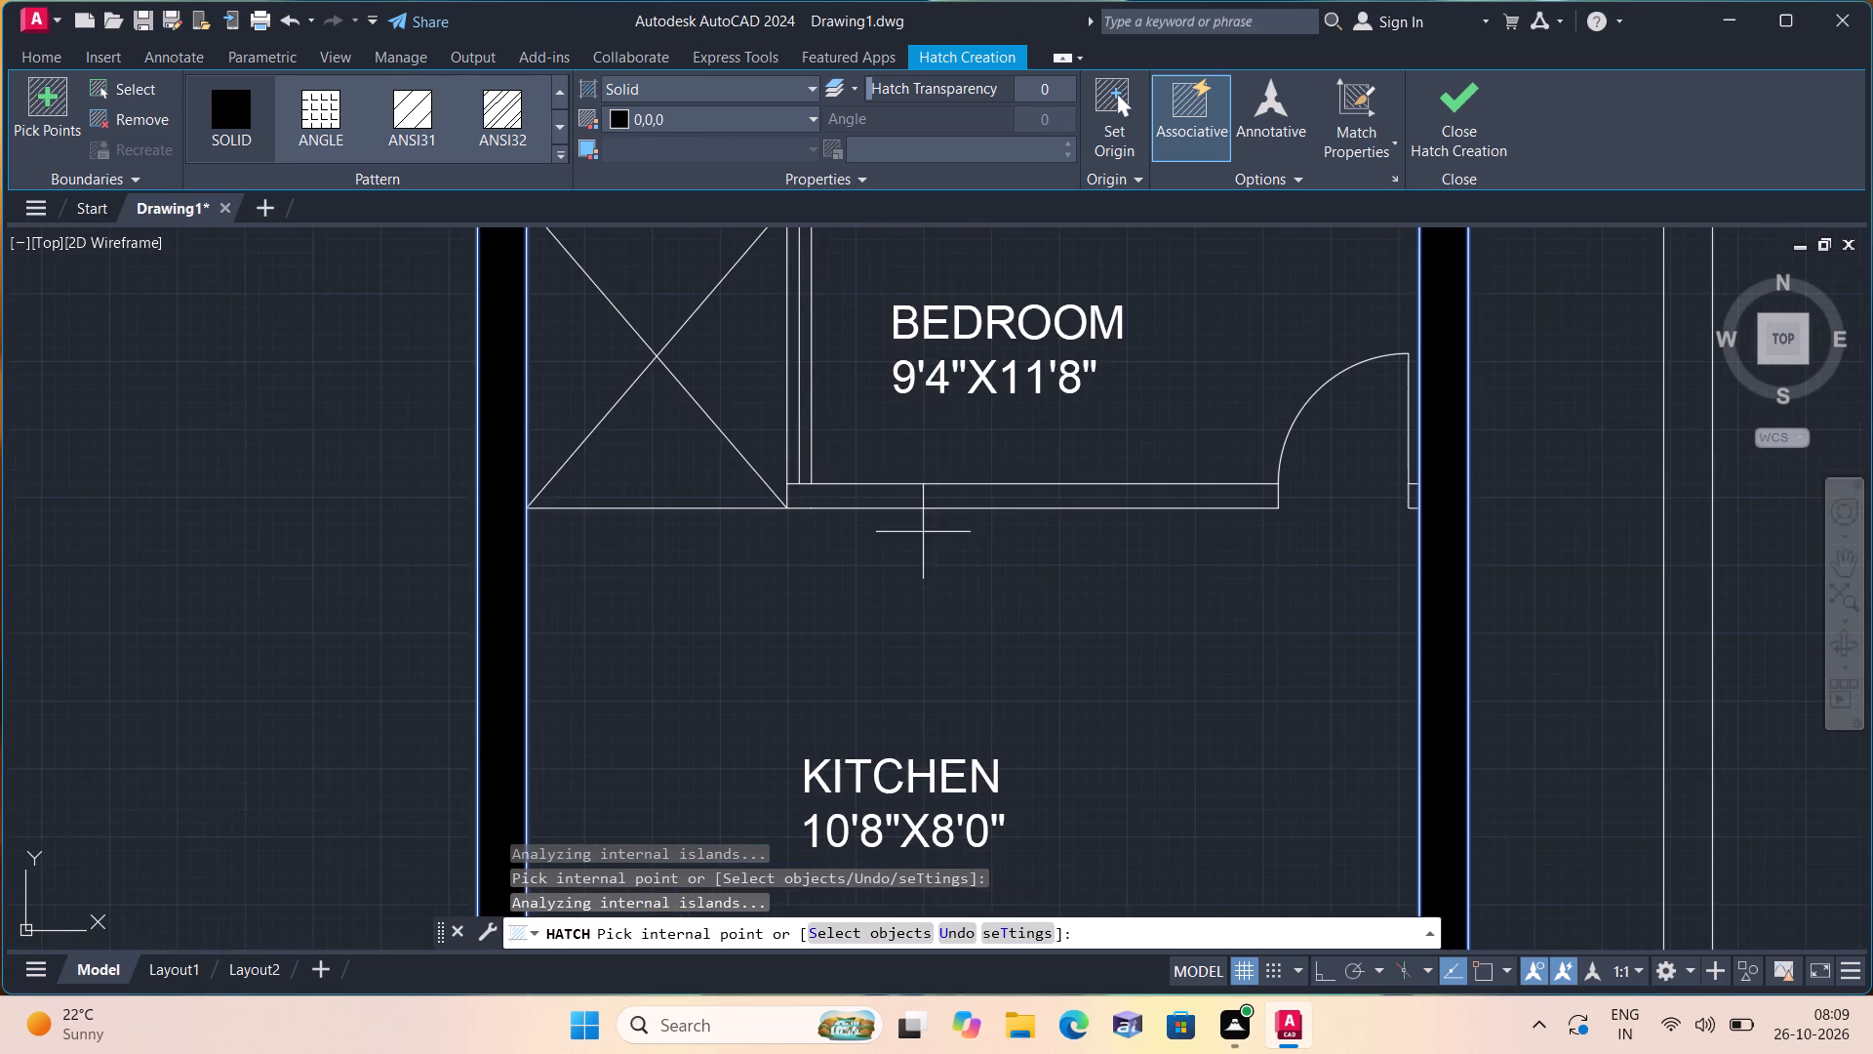
click(928, 500)
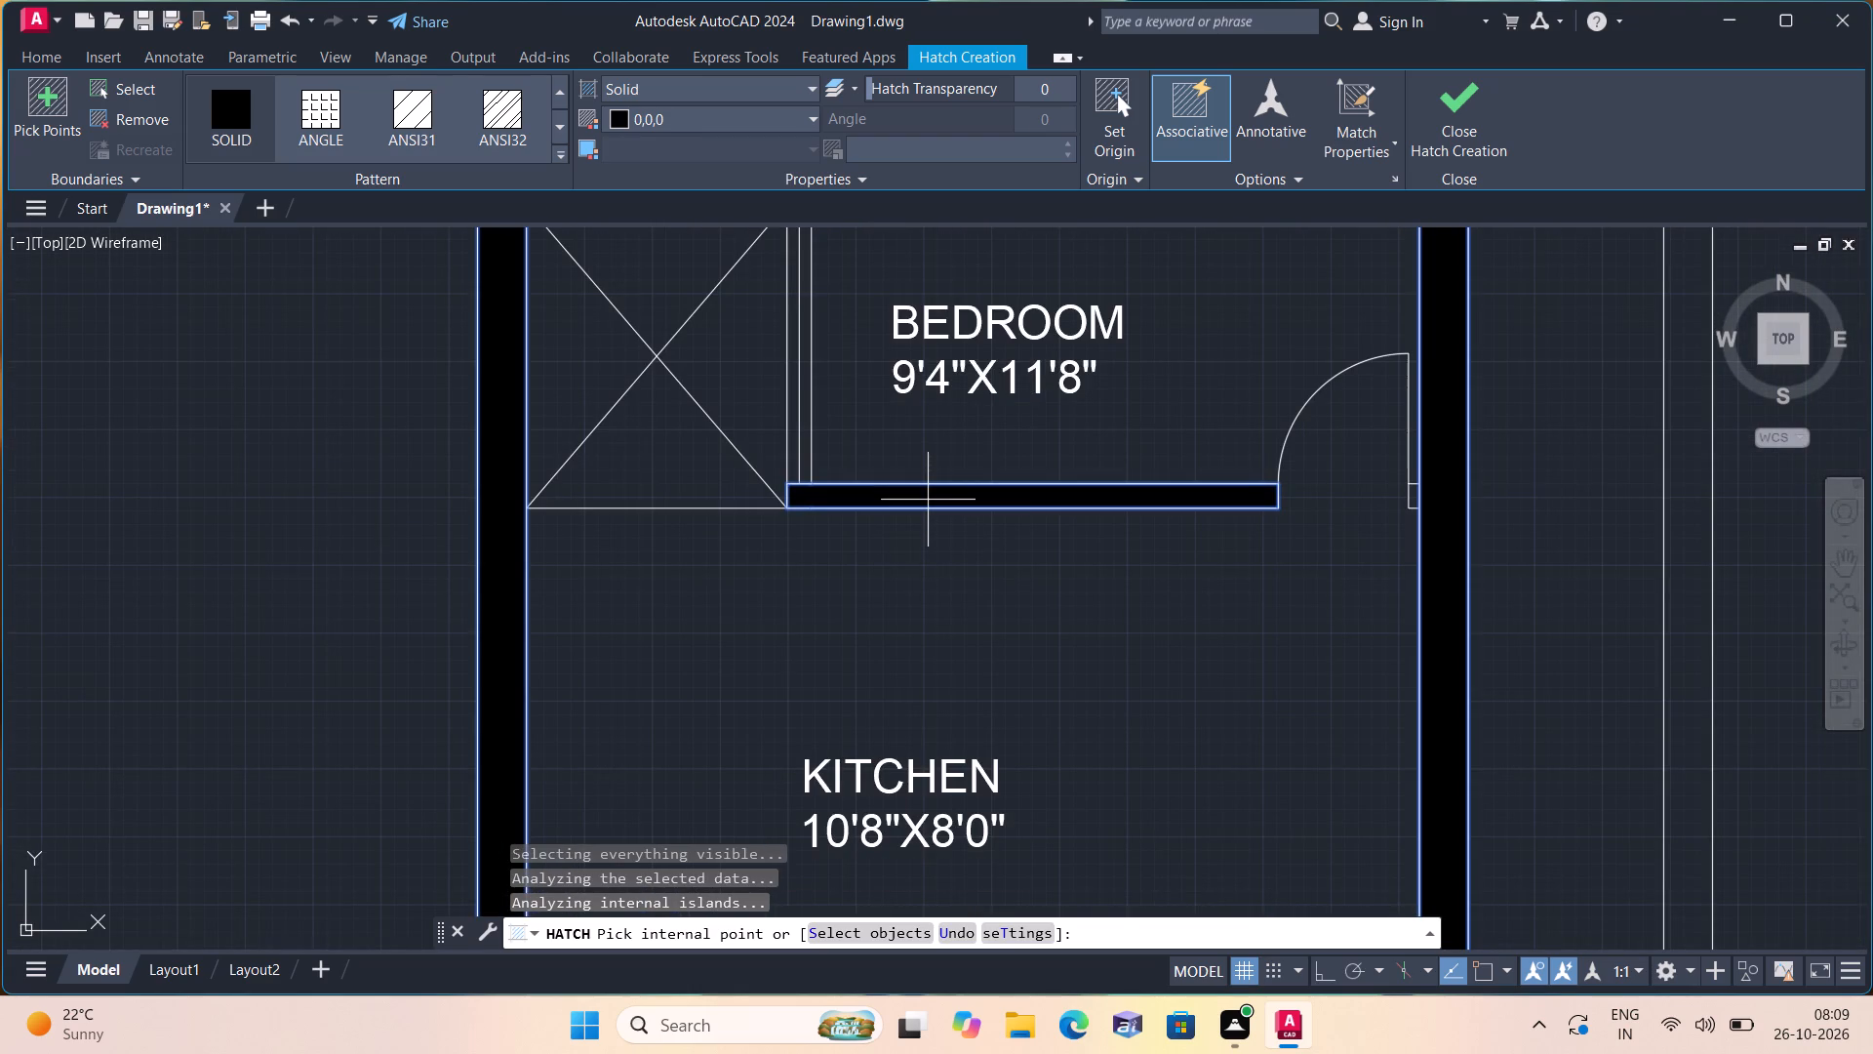
key(Escape)
Look over the filled walls across the ground floor plan, from the toilet down to the porch.
scroll(926, 492, down, 4)
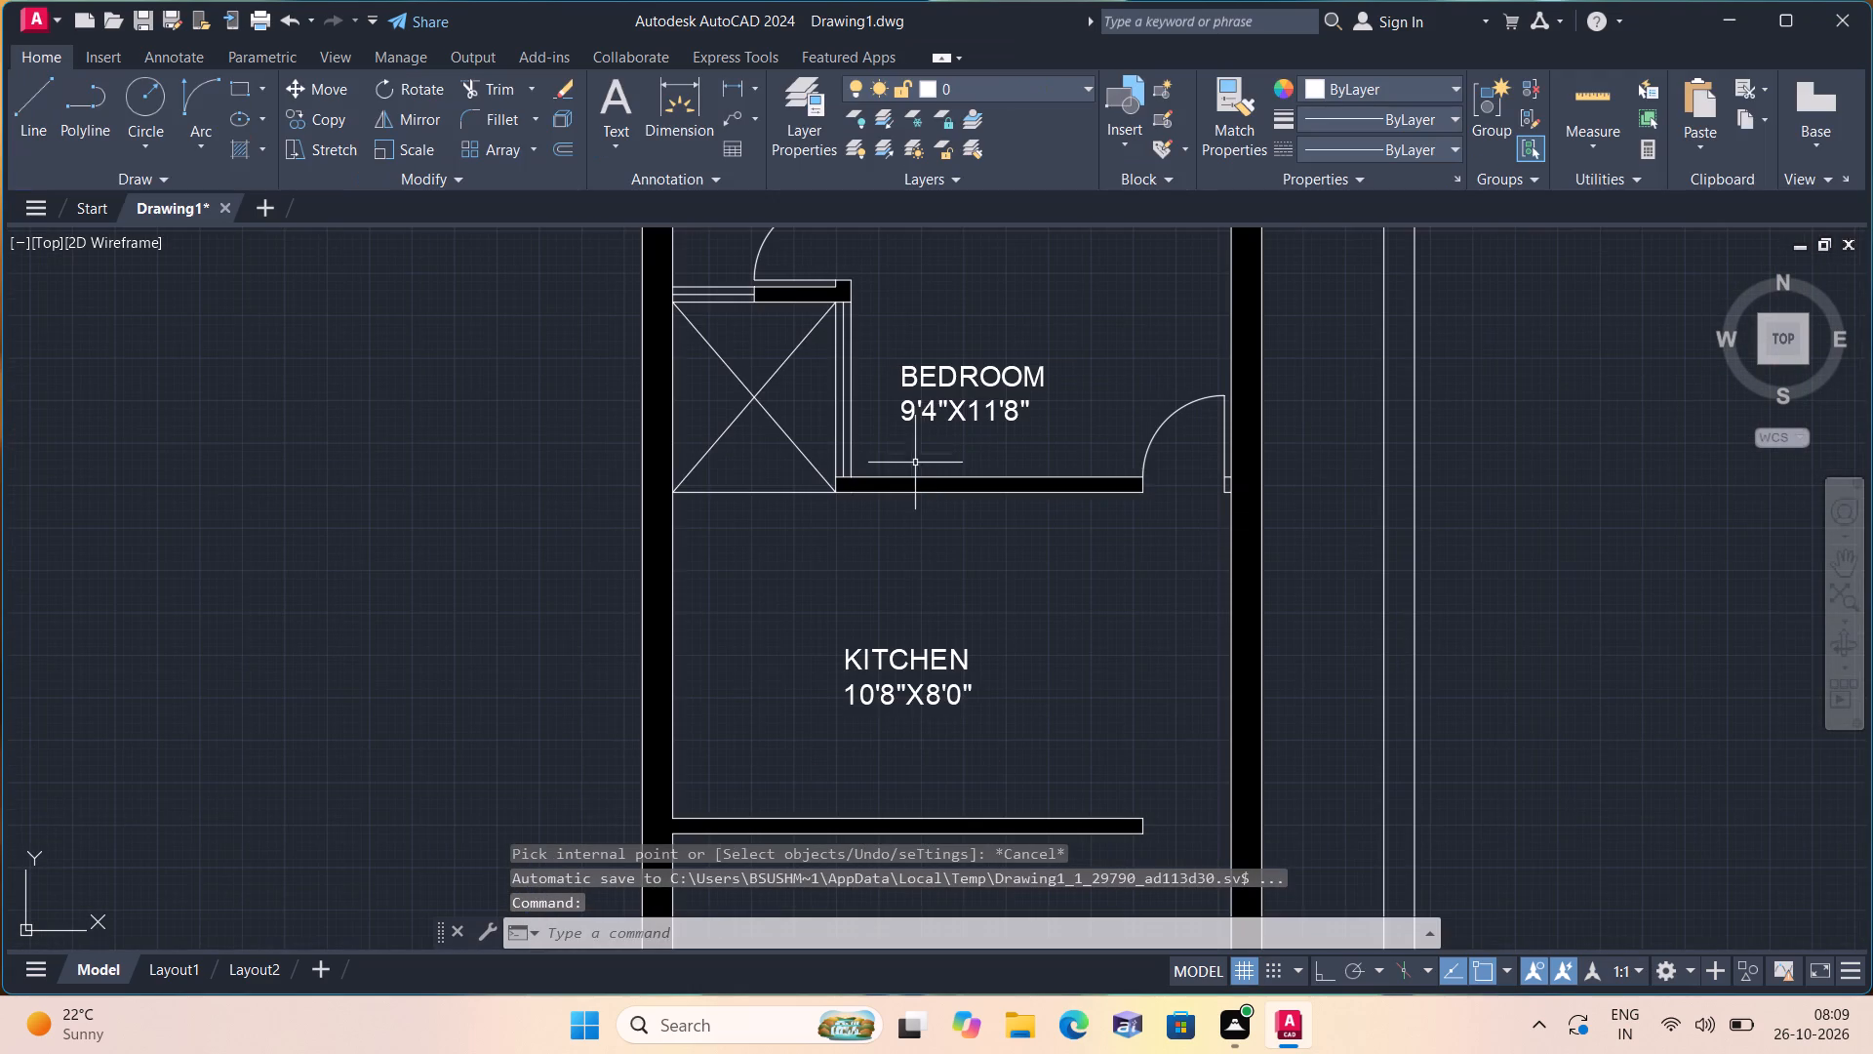
scroll(898, 472, down, 1)
middle_drag(898, 472, 831, 748)
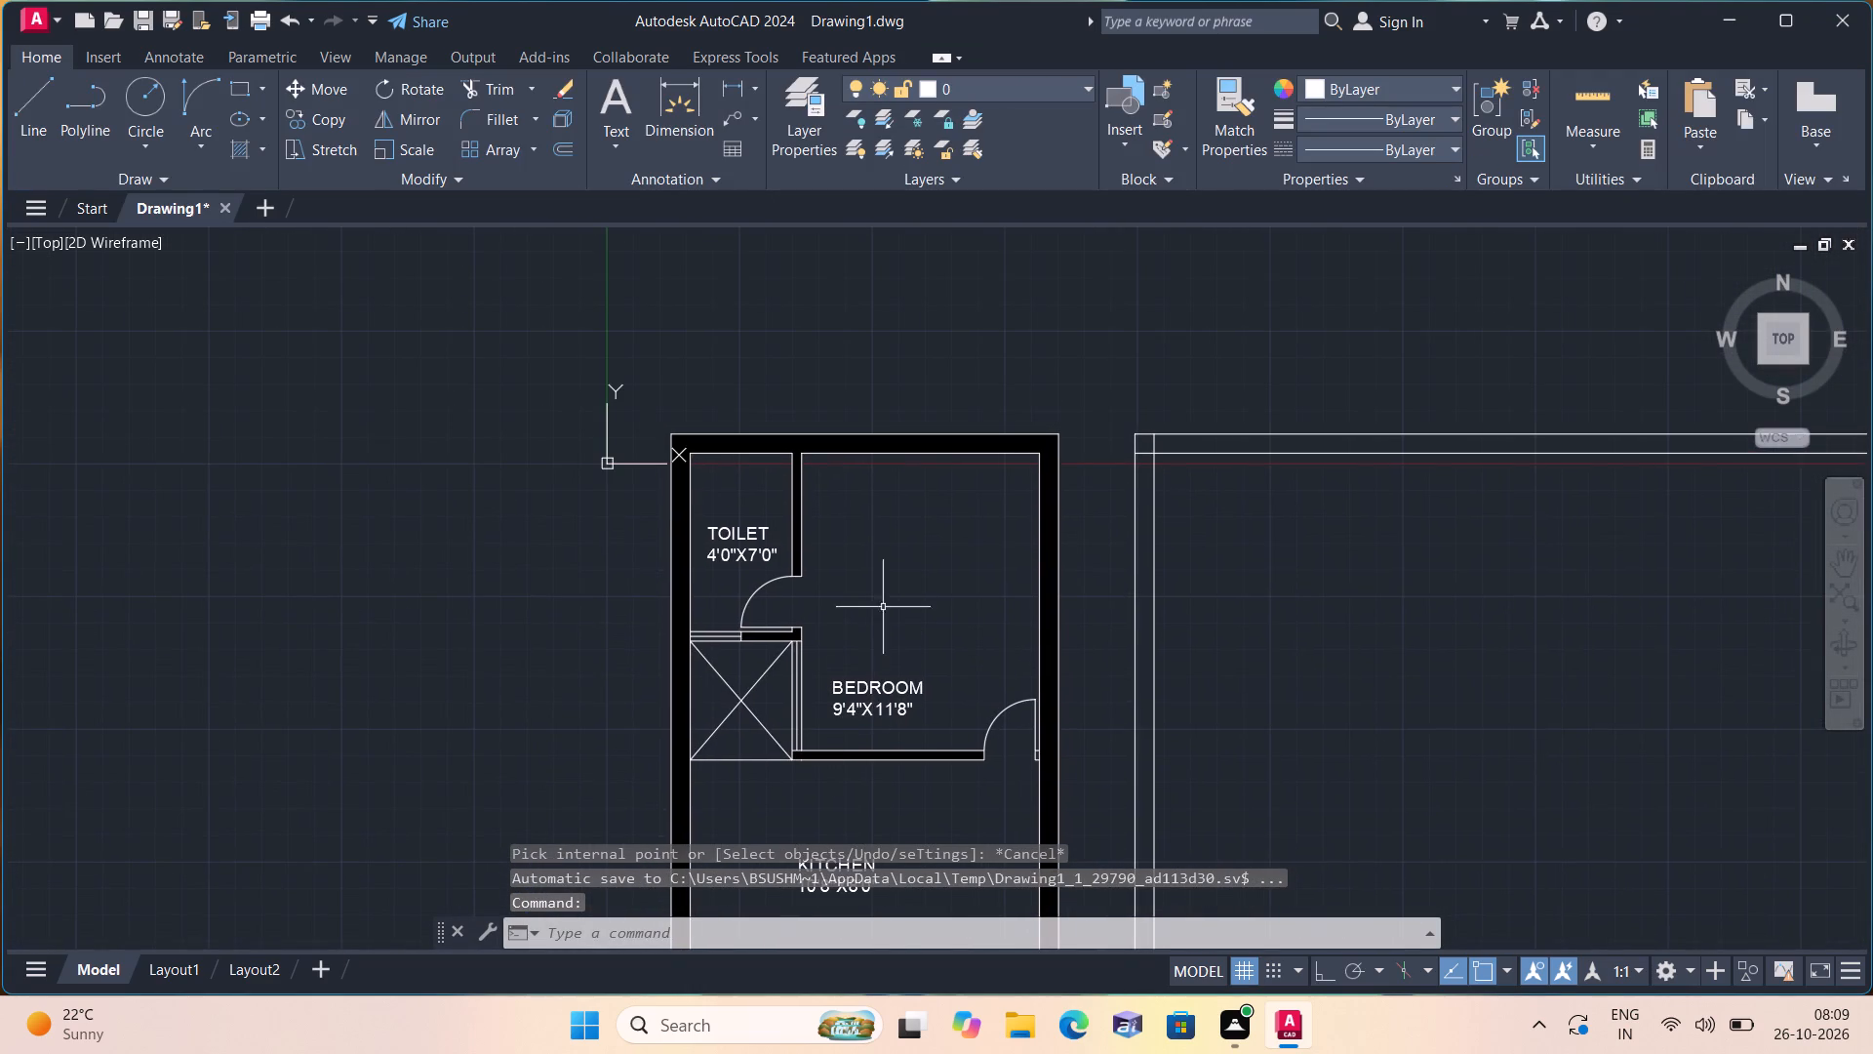
middle_drag(887, 608, 873, 547)
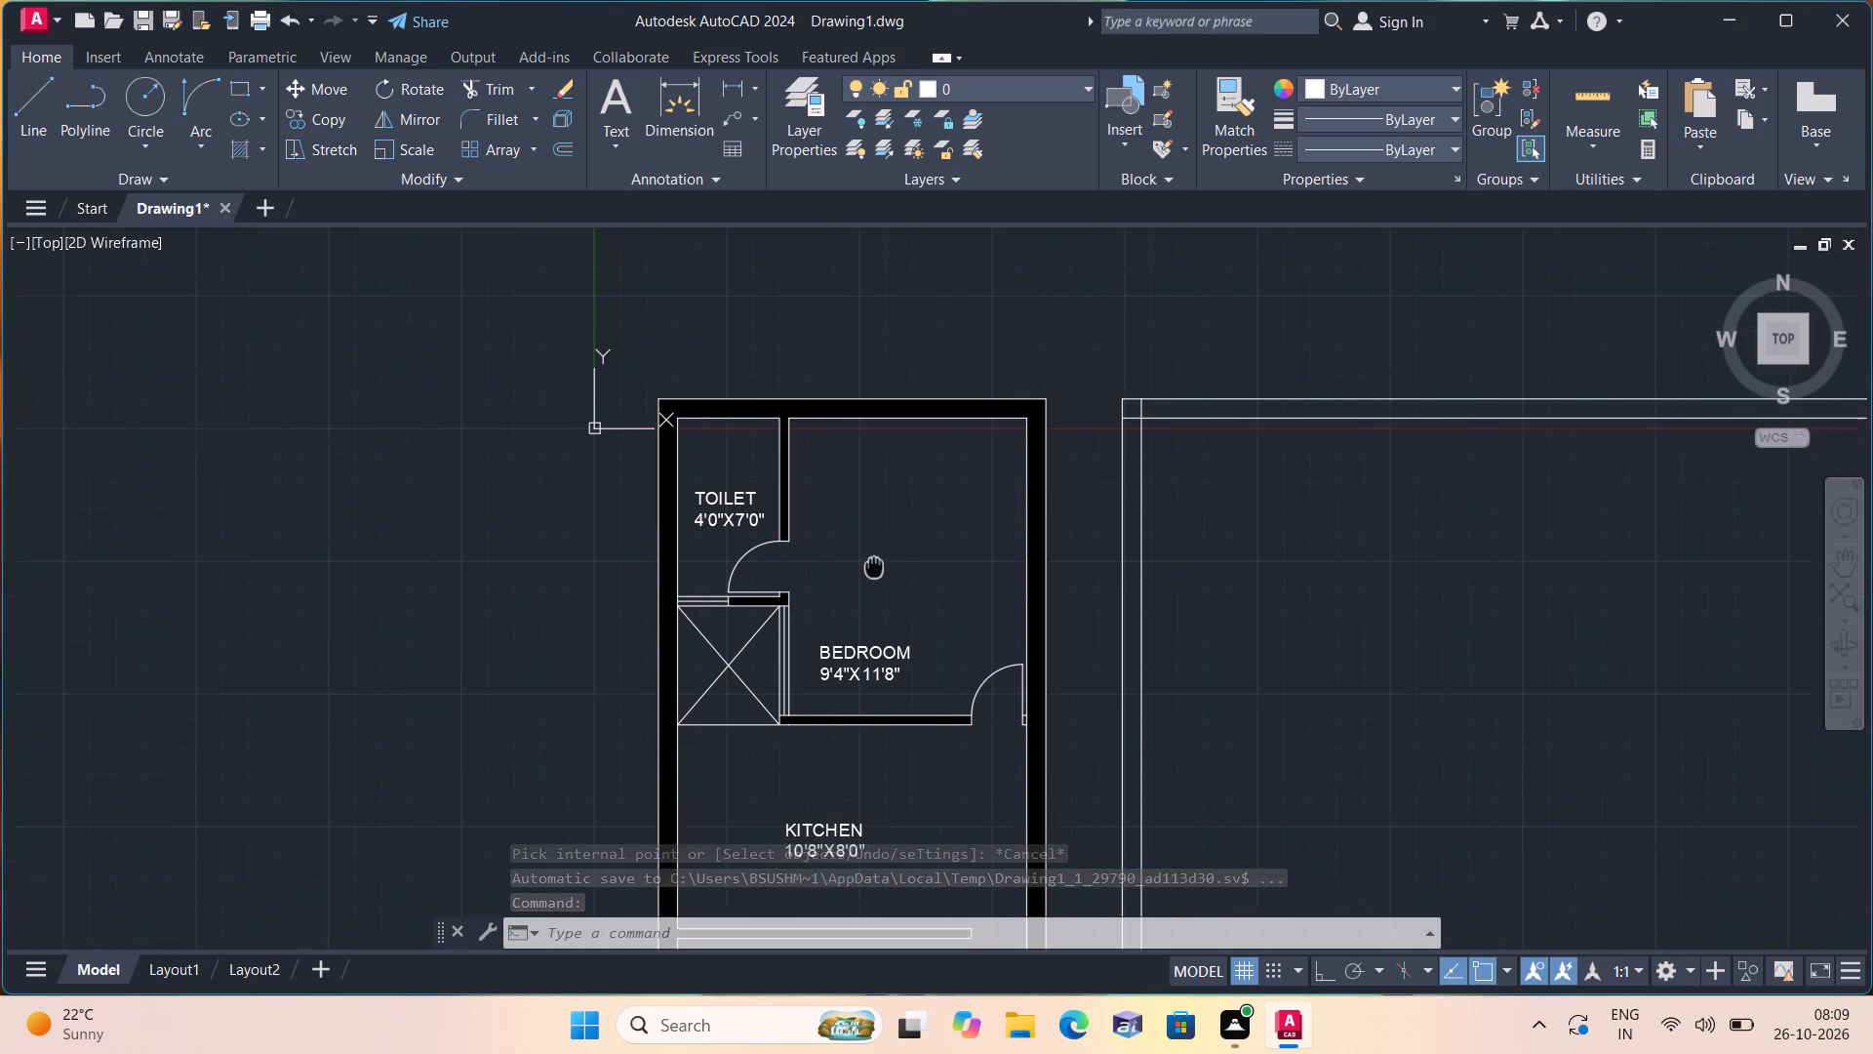
middle_drag(873, 547, 885, 448)
middle_drag(902, 592, 877, 473)
middle_drag(910, 669, 867, 414)
middle_drag(844, 671, 878, 482)
middle_drag(861, 477, 898, 630)
scroll(853, 483, down, 1)
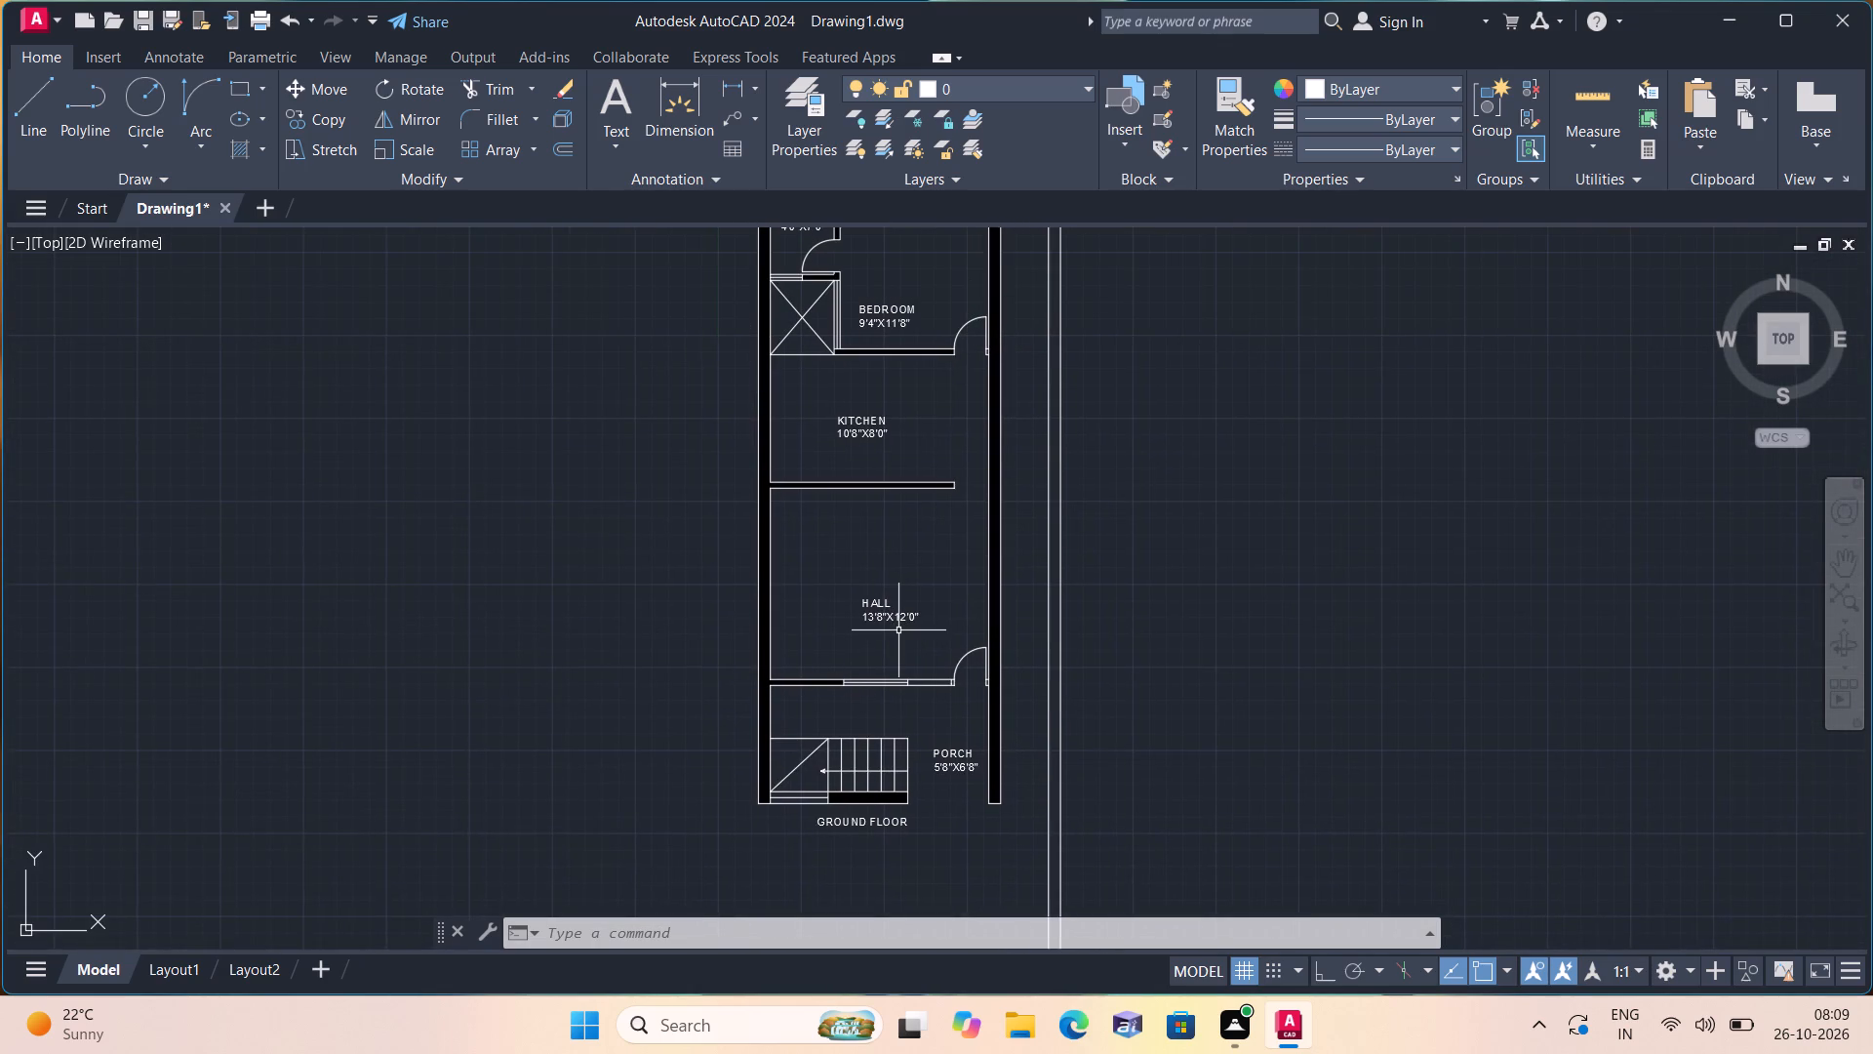
Turn on ortho mode and draw a kitchen counter outline along the kitchen–hall wall, from its free end to the outer wall.
text(l)
key(space)
key(F8)
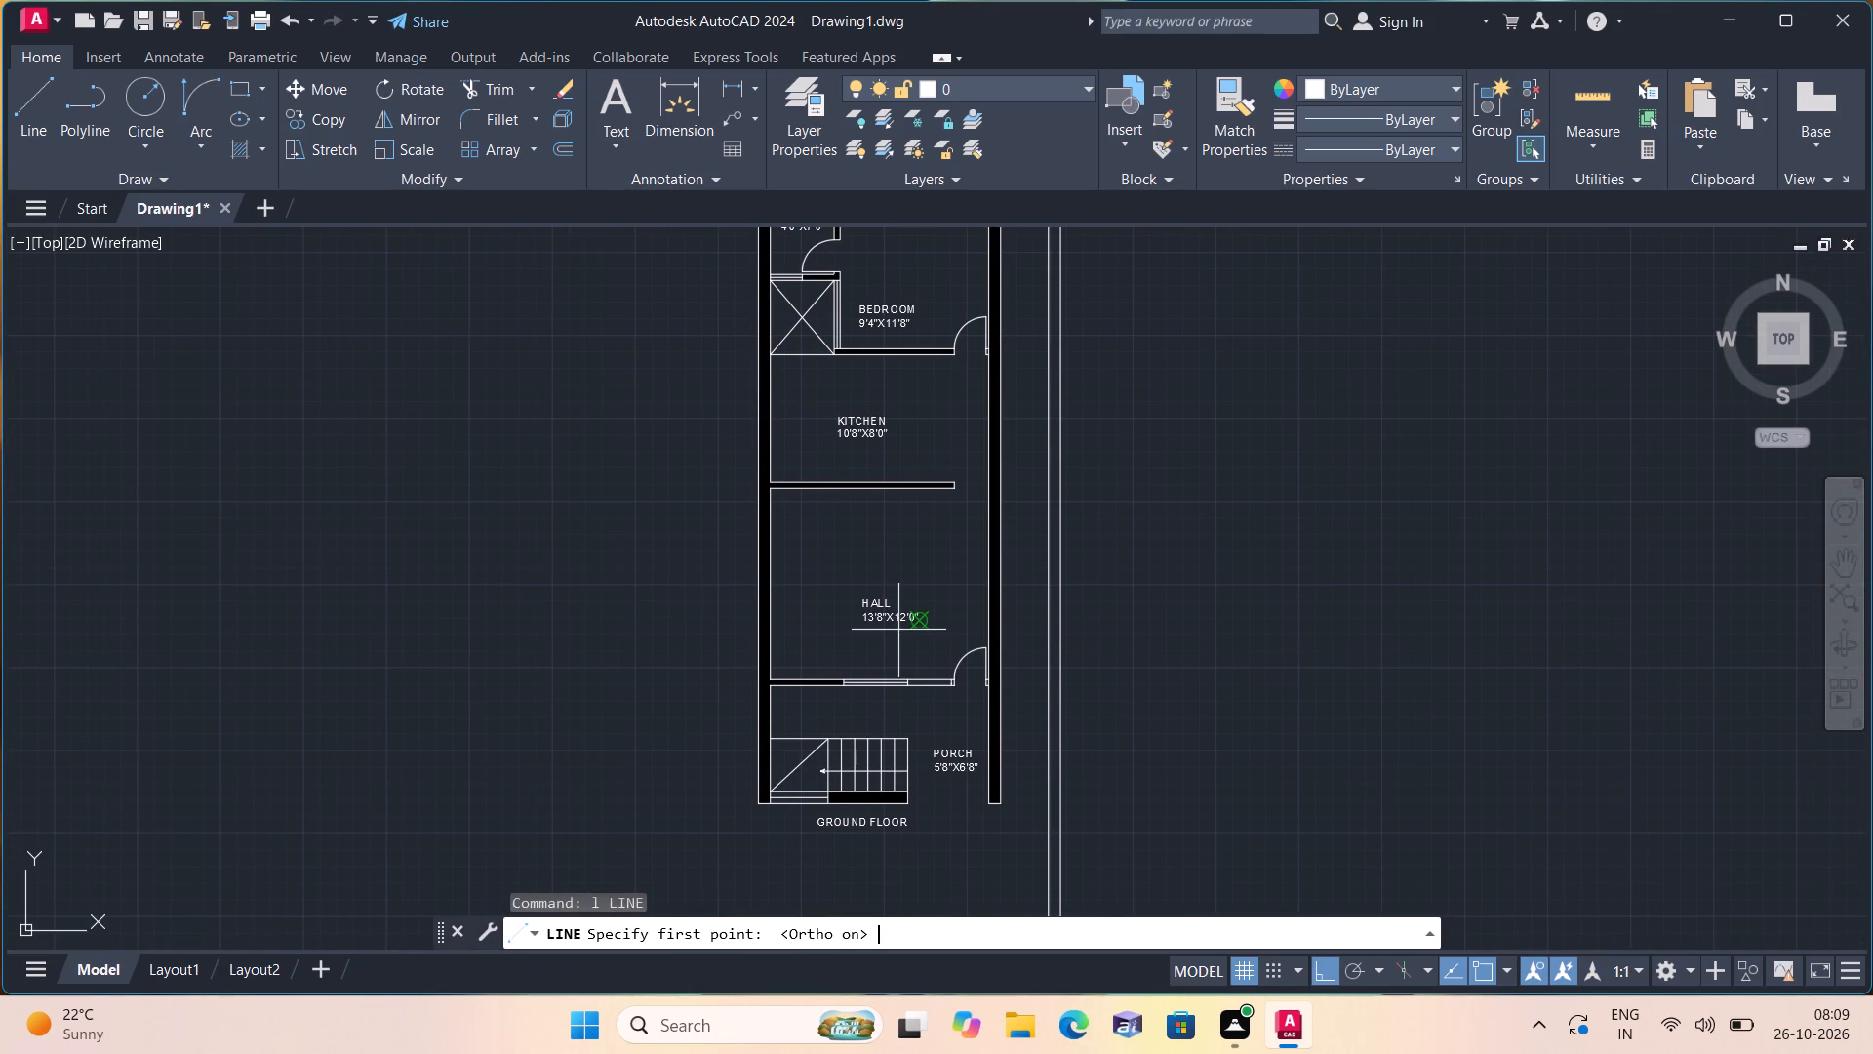
scroll(912, 689, up, 1)
key(space)
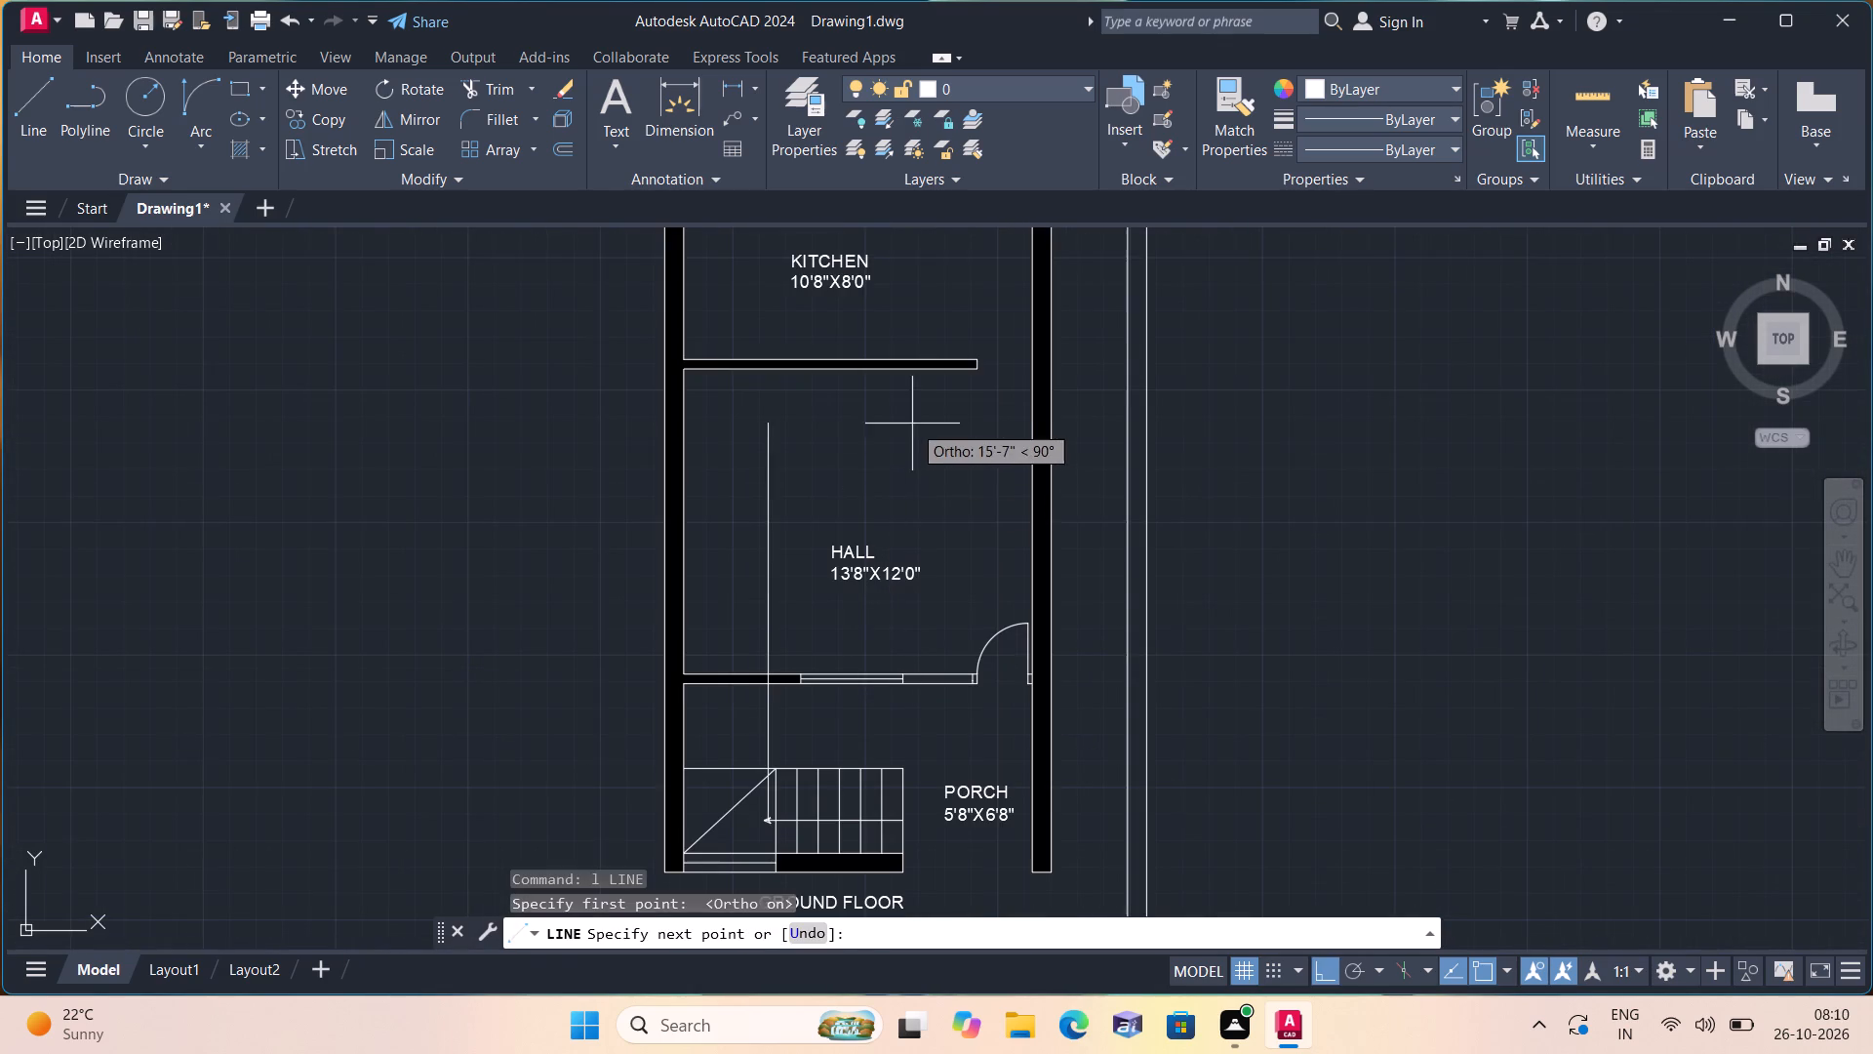
middle_drag(917, 467, 947, 641)
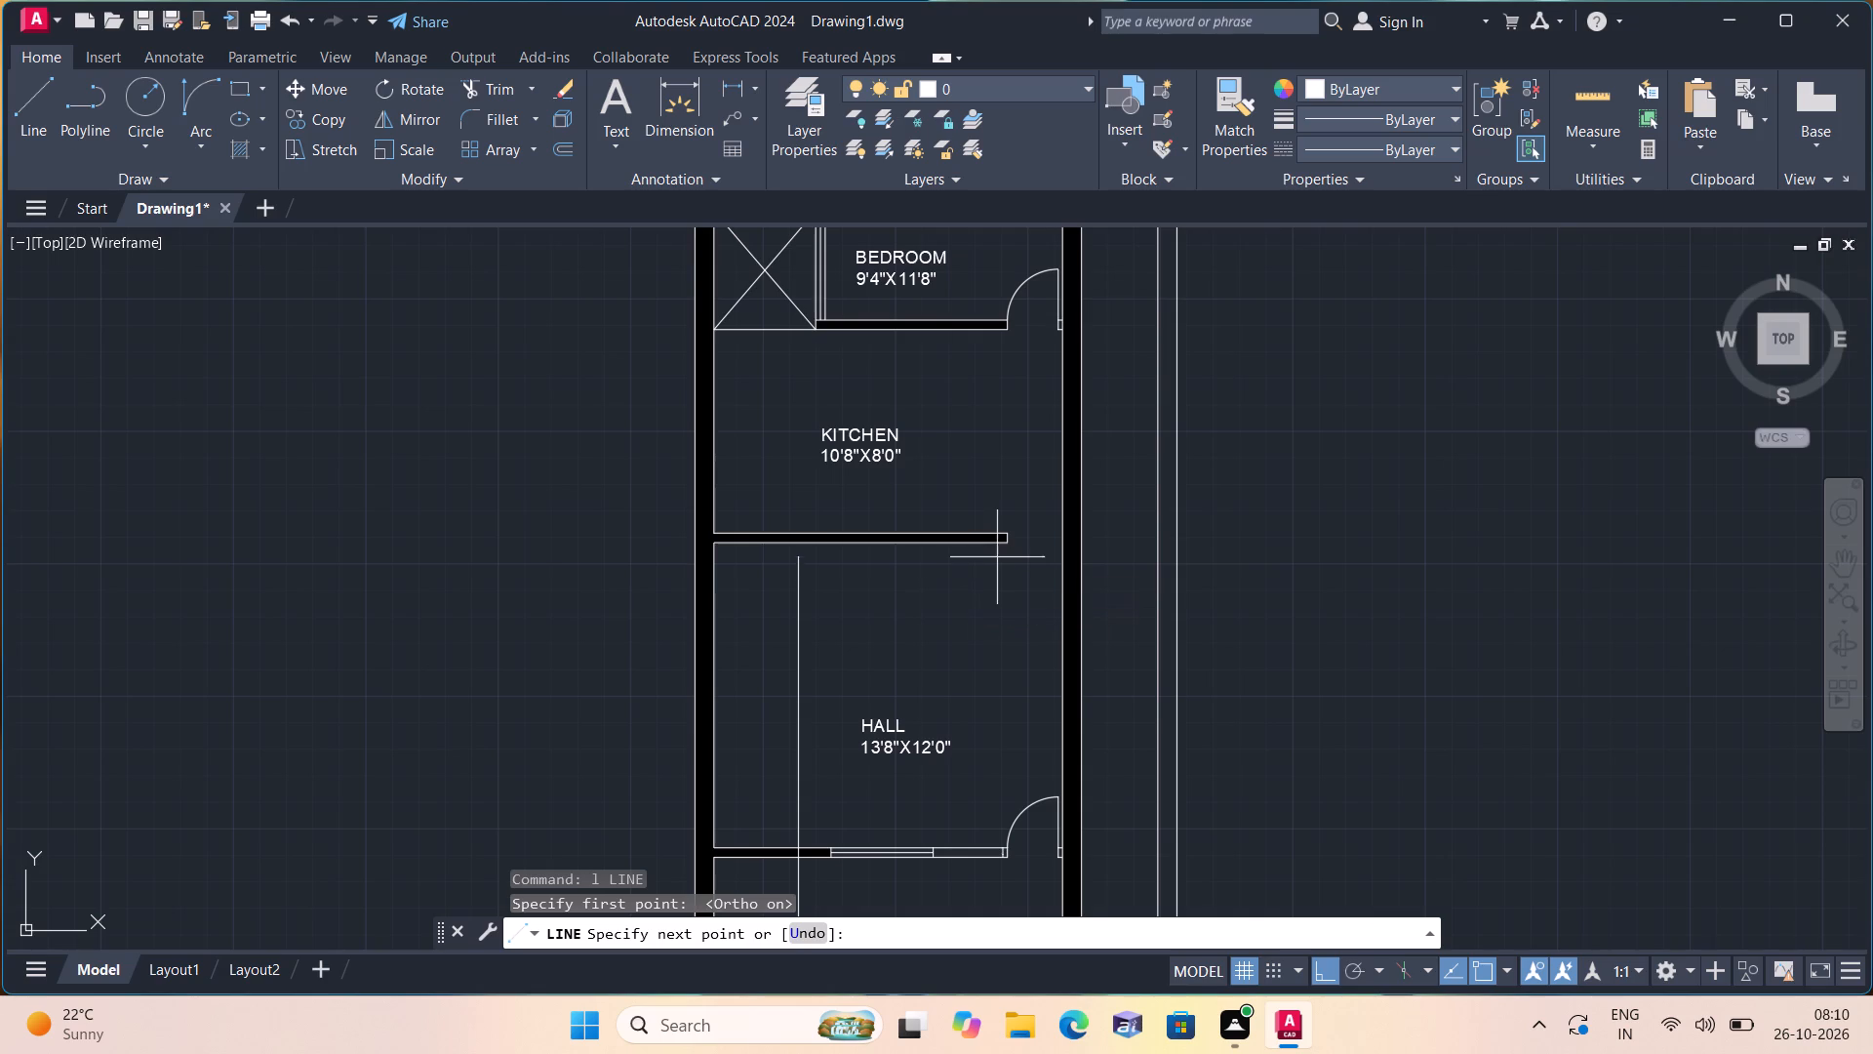
key(Escape)
key(space)
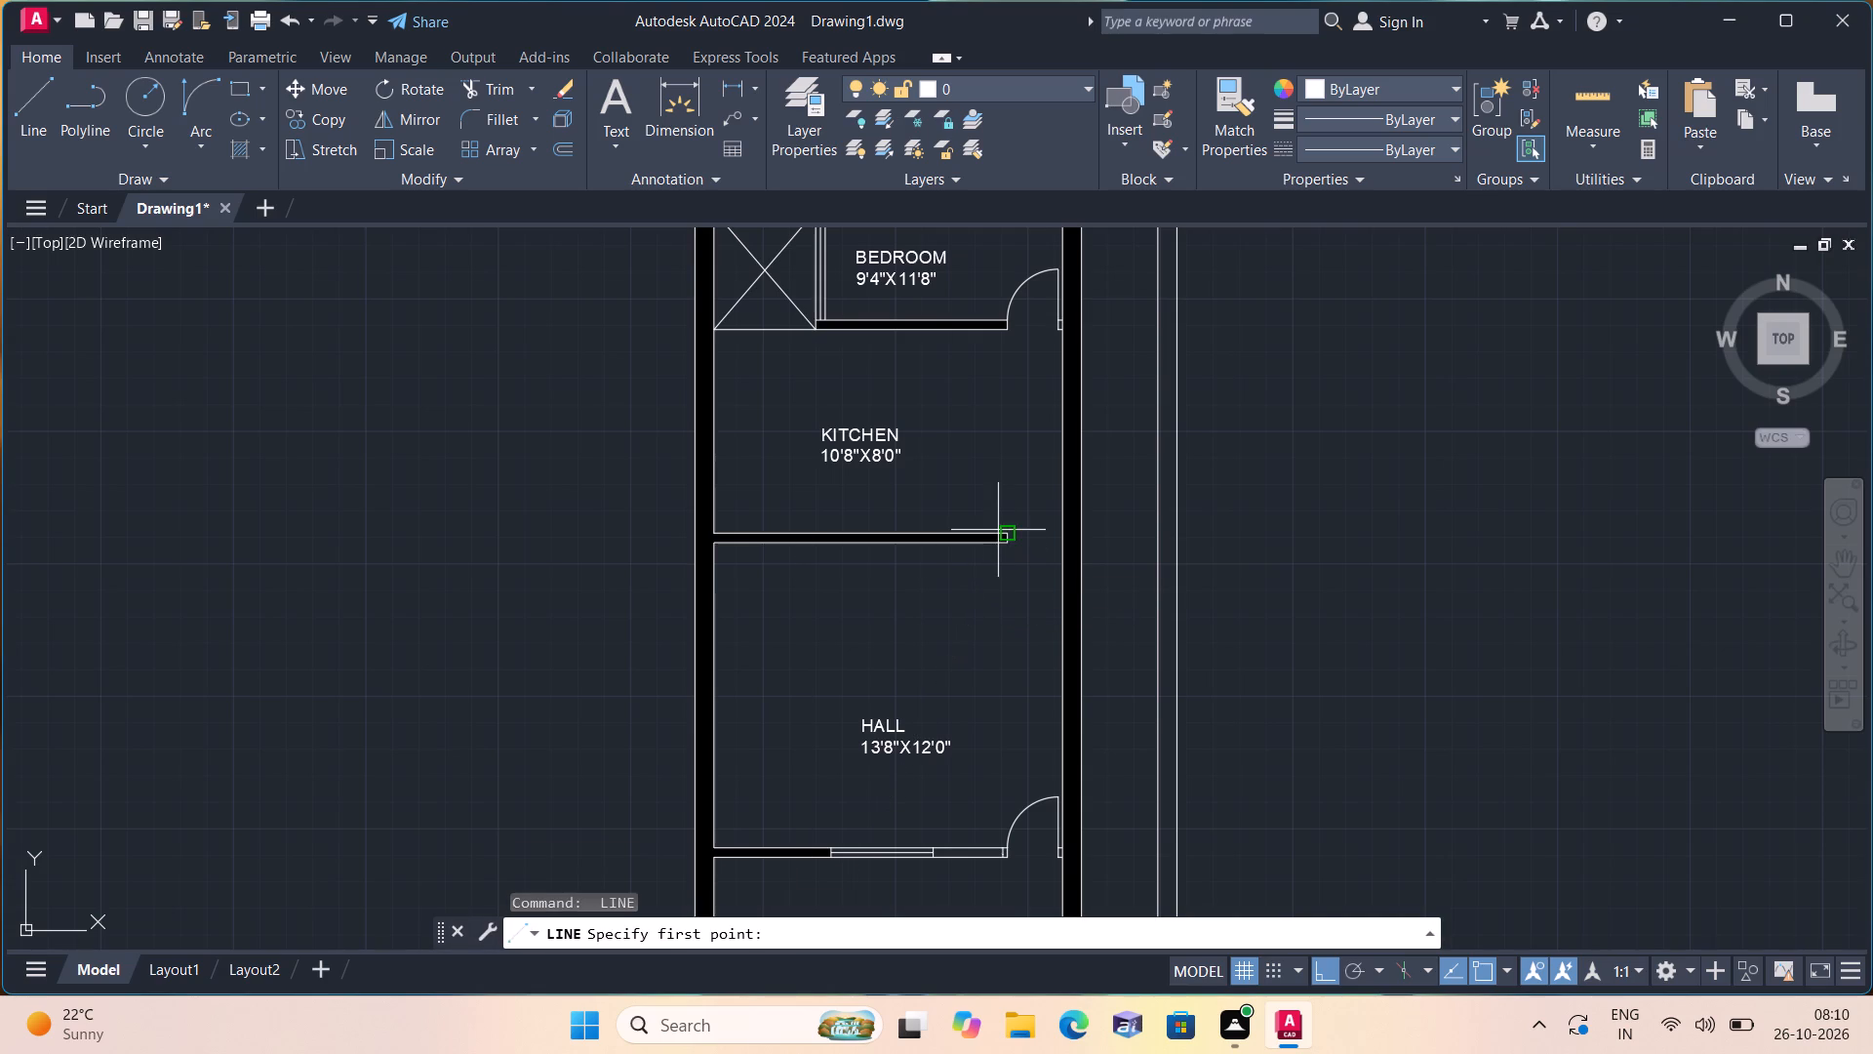
click(1006, 530)
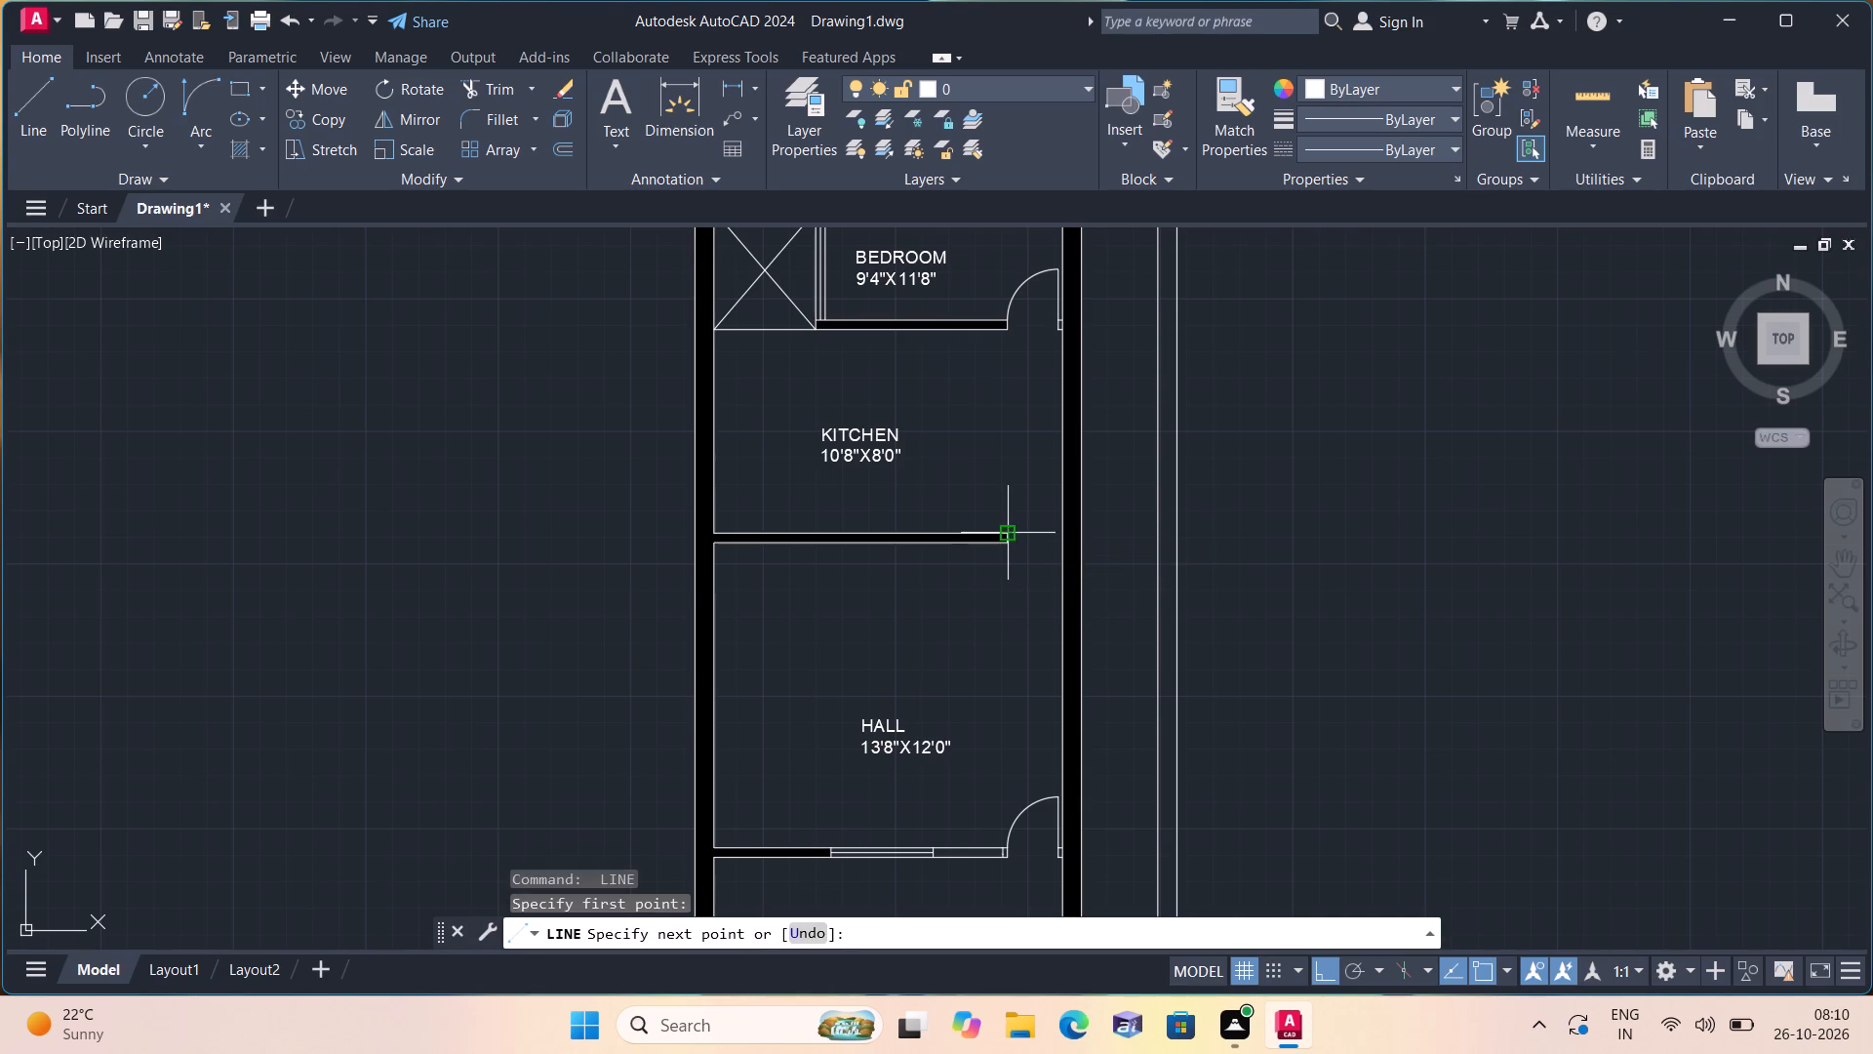
click(998, 472)
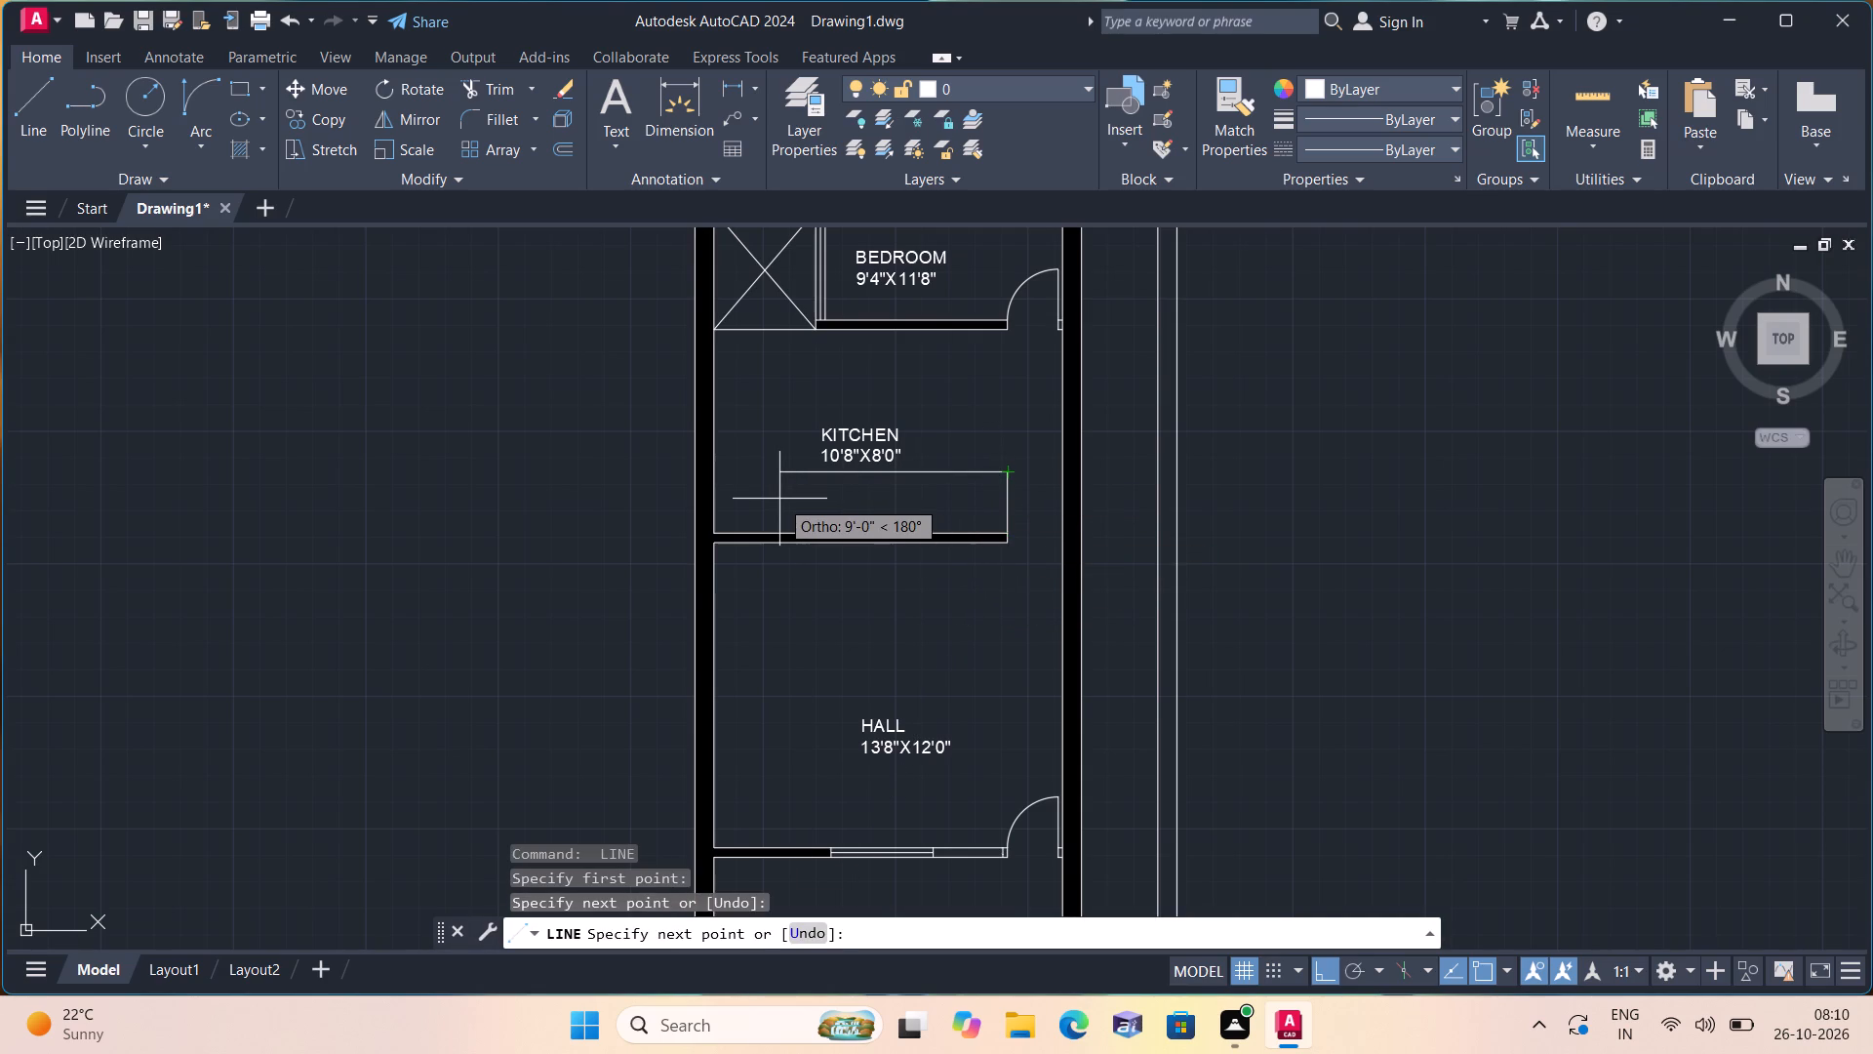
click(709, 473)
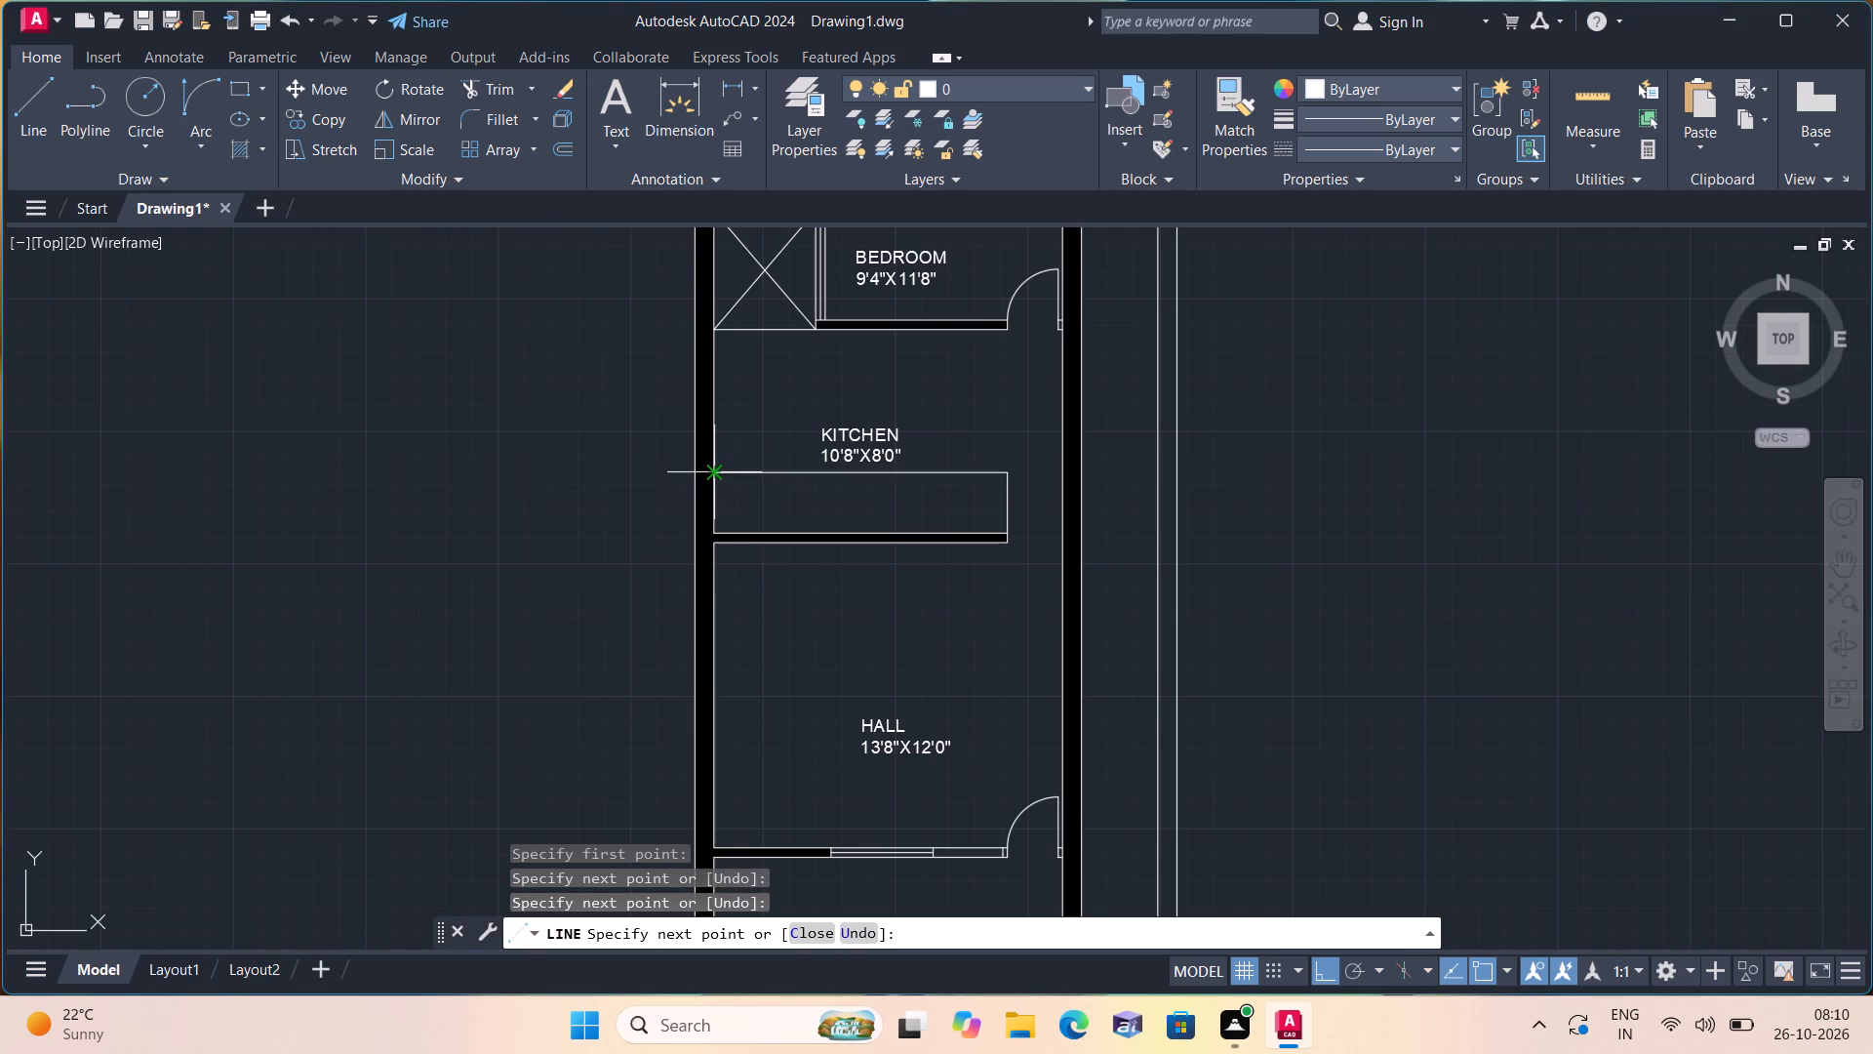
key(space)
Draw a narrower counter outline on the kitchen side of the bedroom–kitchen wall, spanning the wall's full length.
middle_drag(730, 407, 736, 502)
key(space)
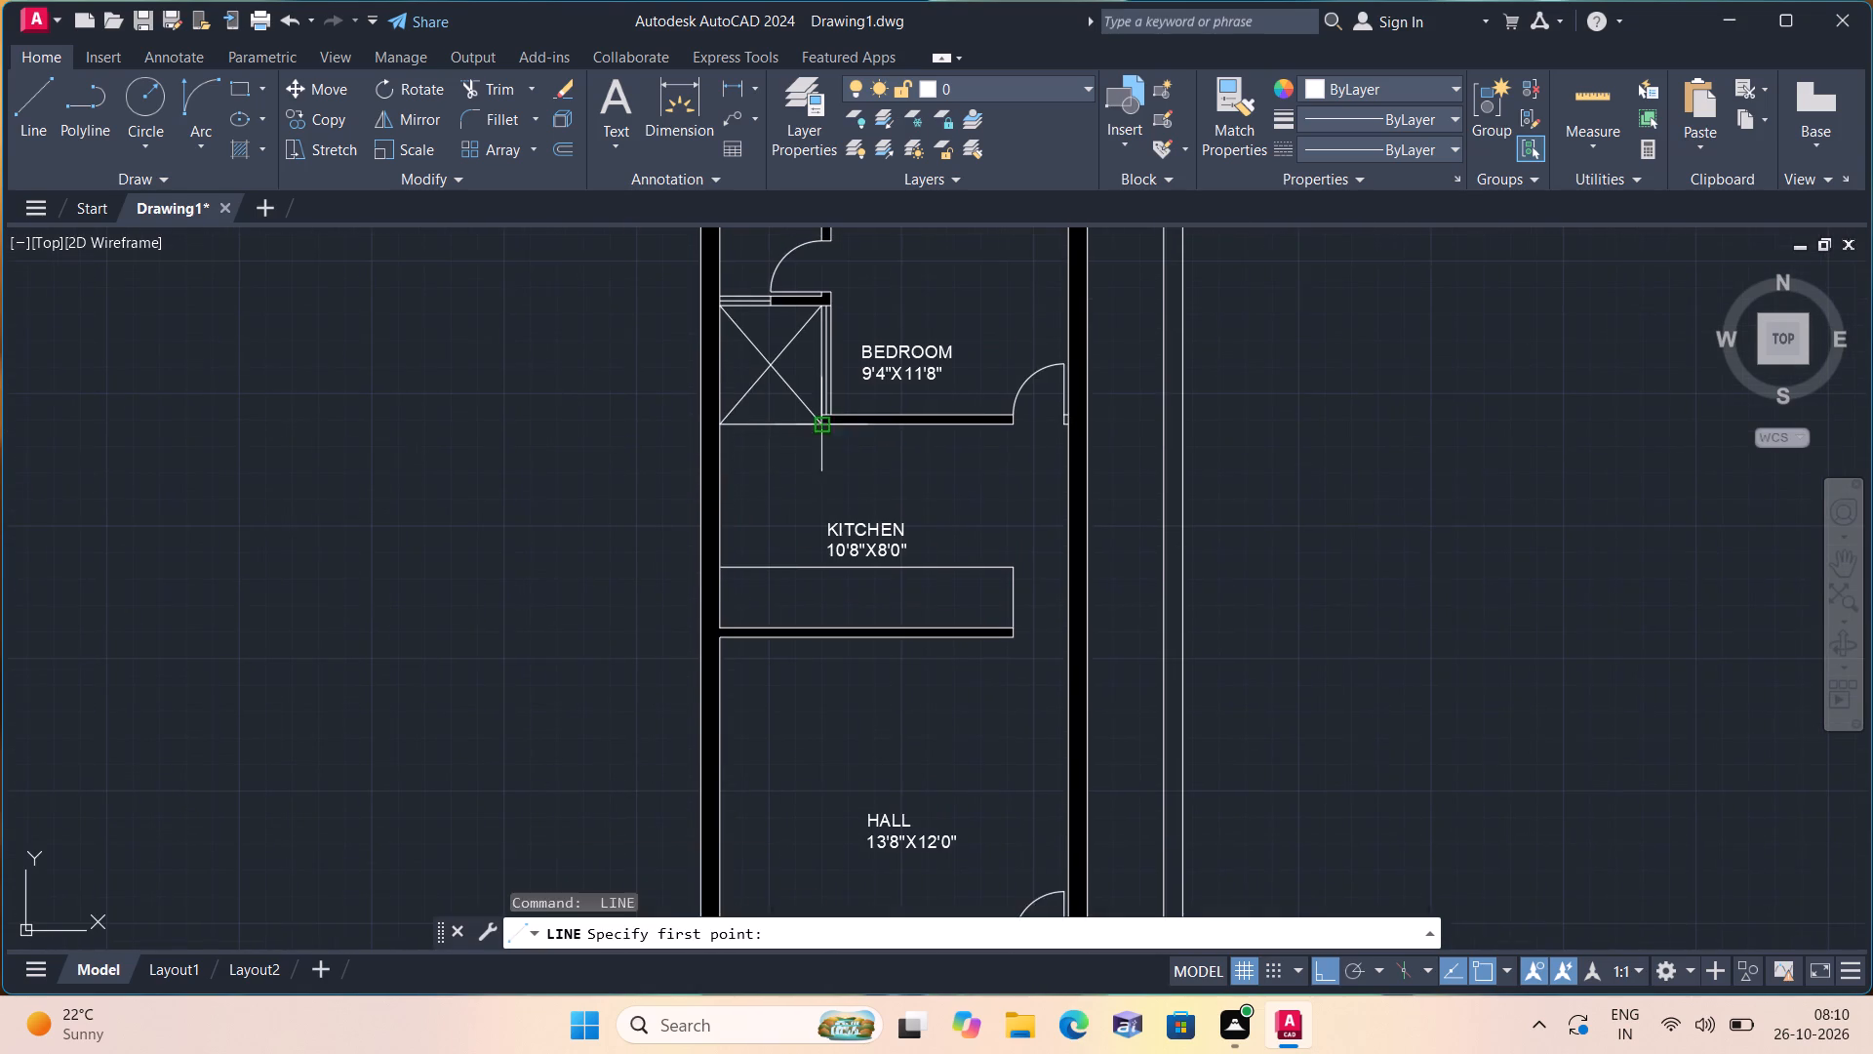
scroll(823, 426, up, 2)
click(818, 423)
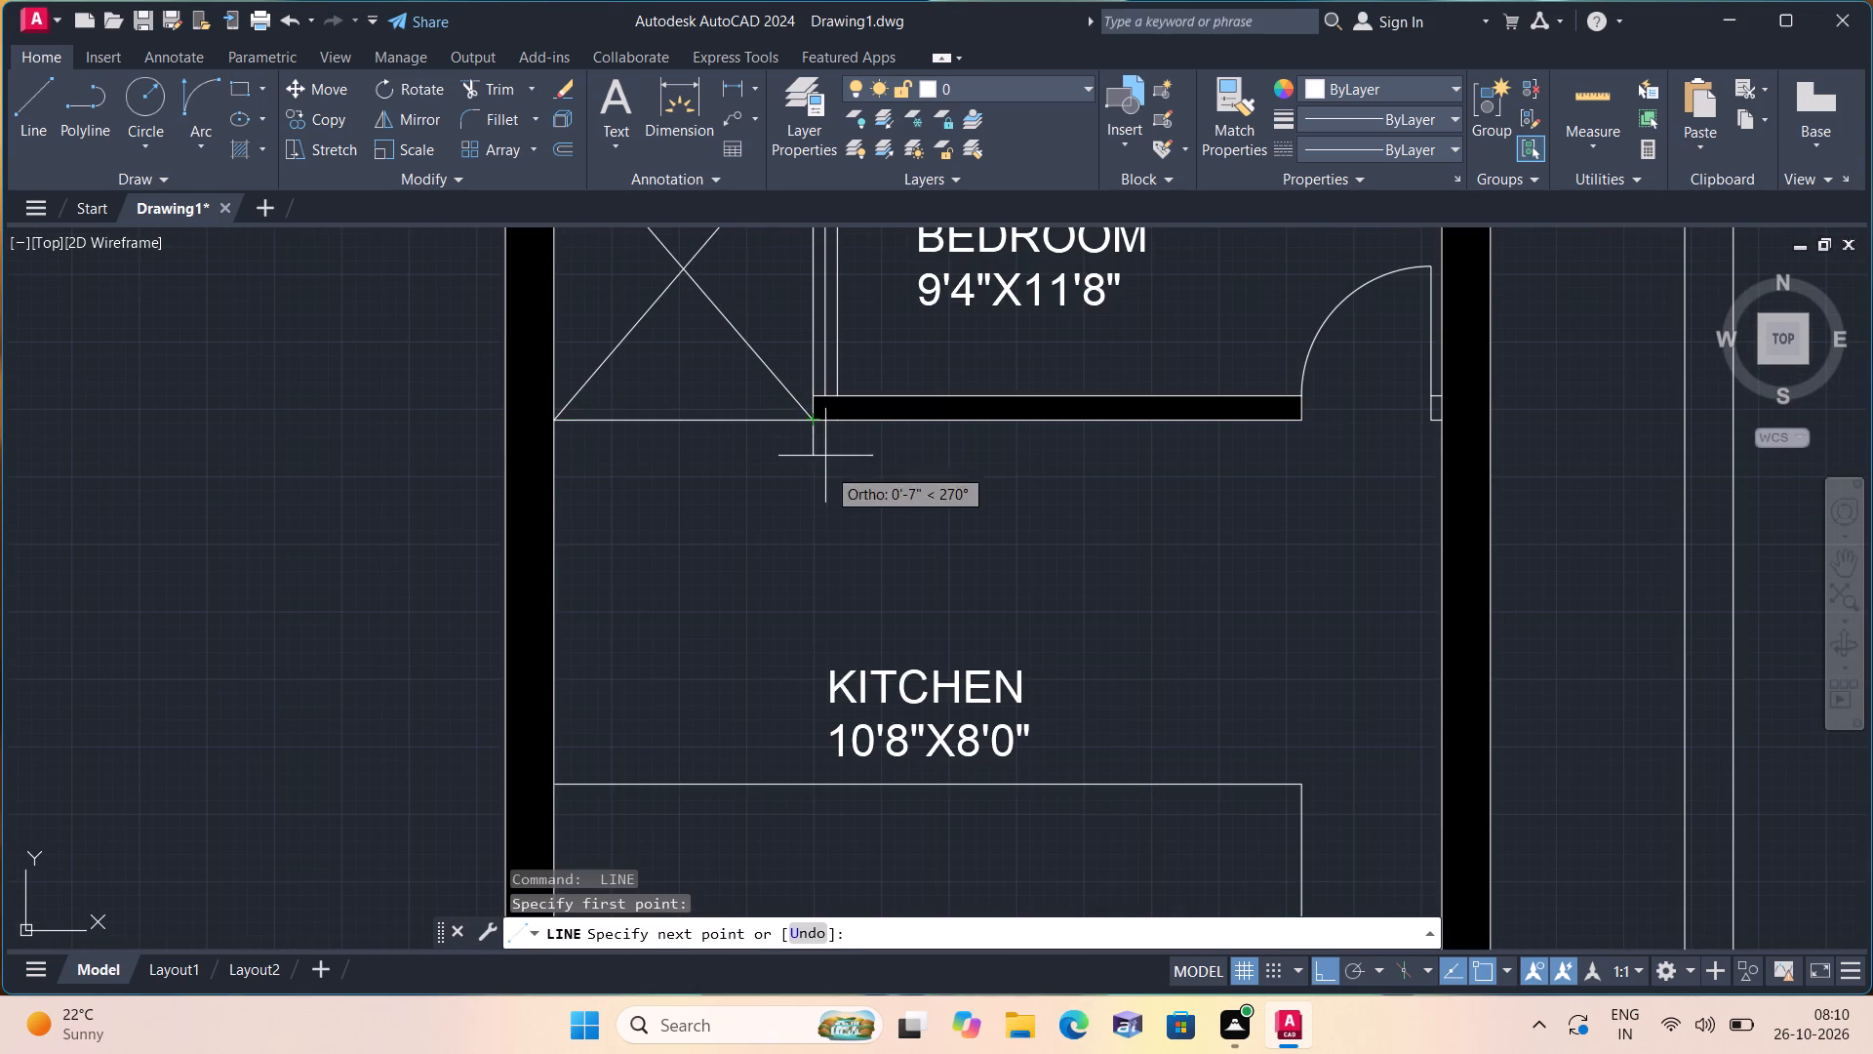
click(828, 516)
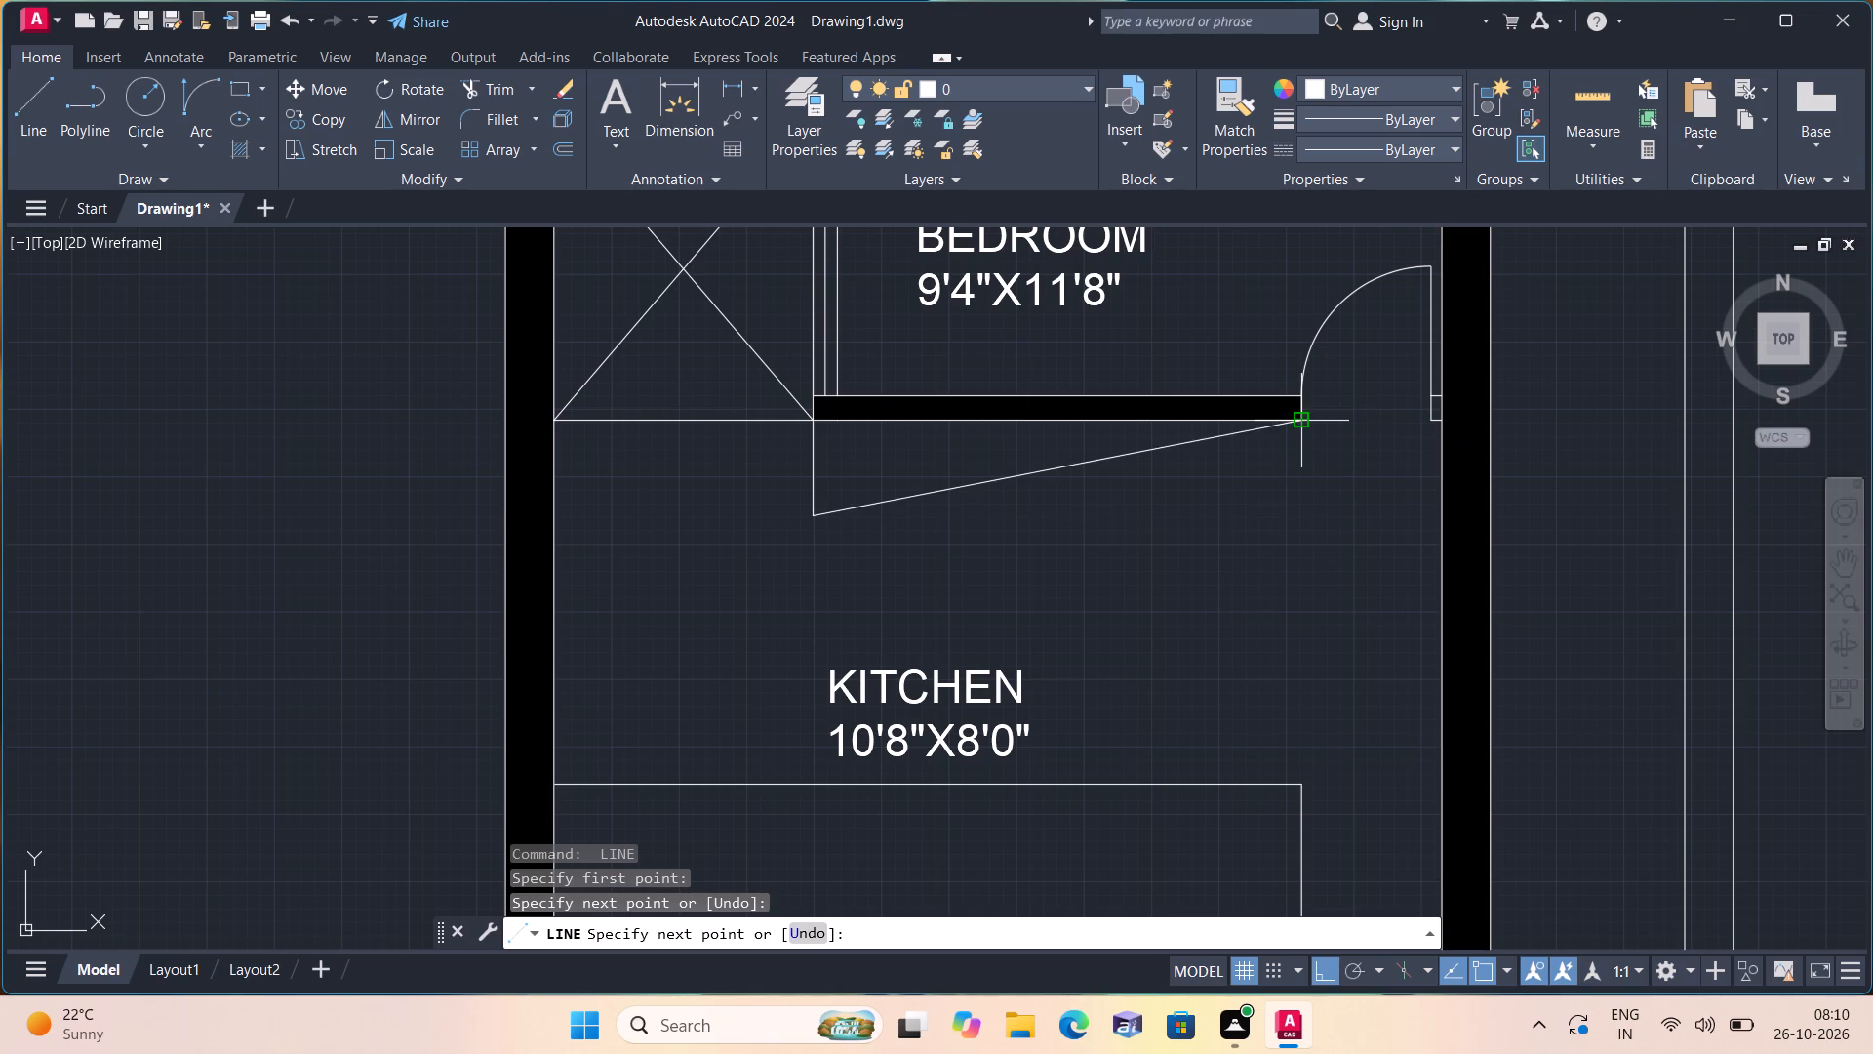
click(1301, 516)
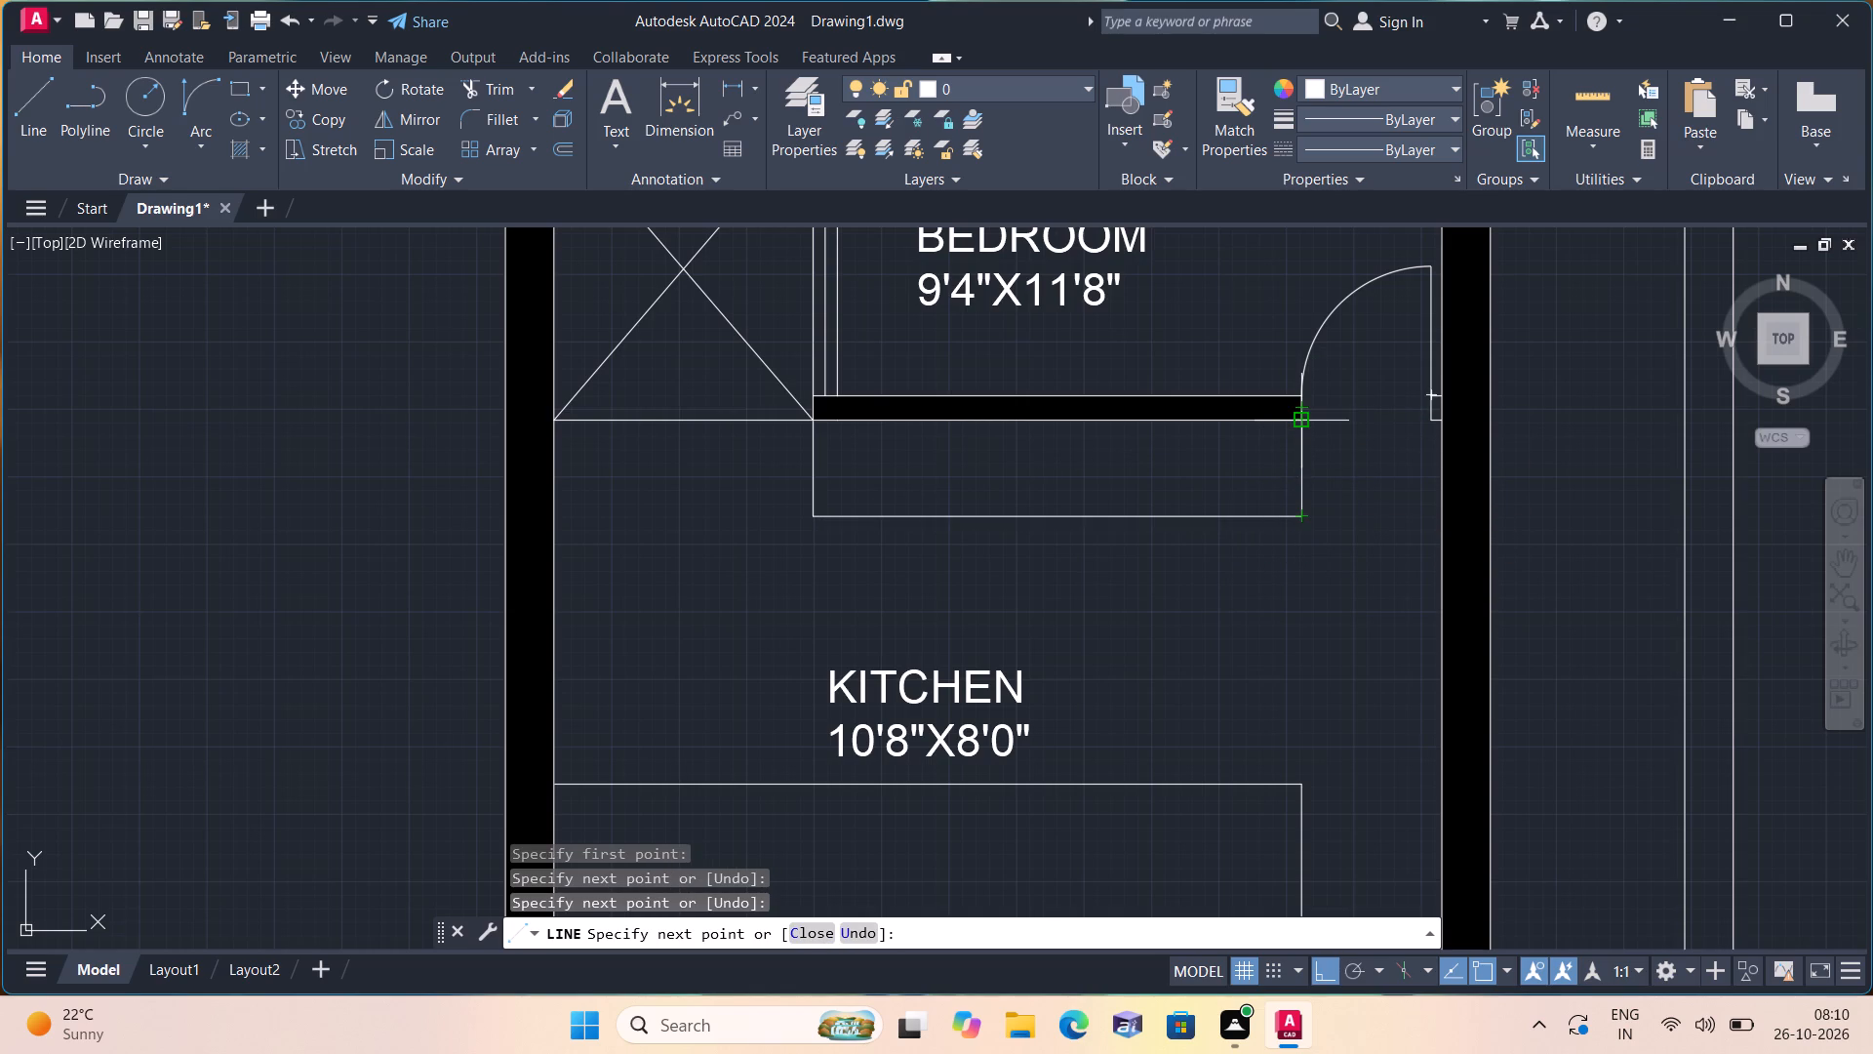
click(1301, 421)
key(space)
scroll(1301, 421, down, 1)
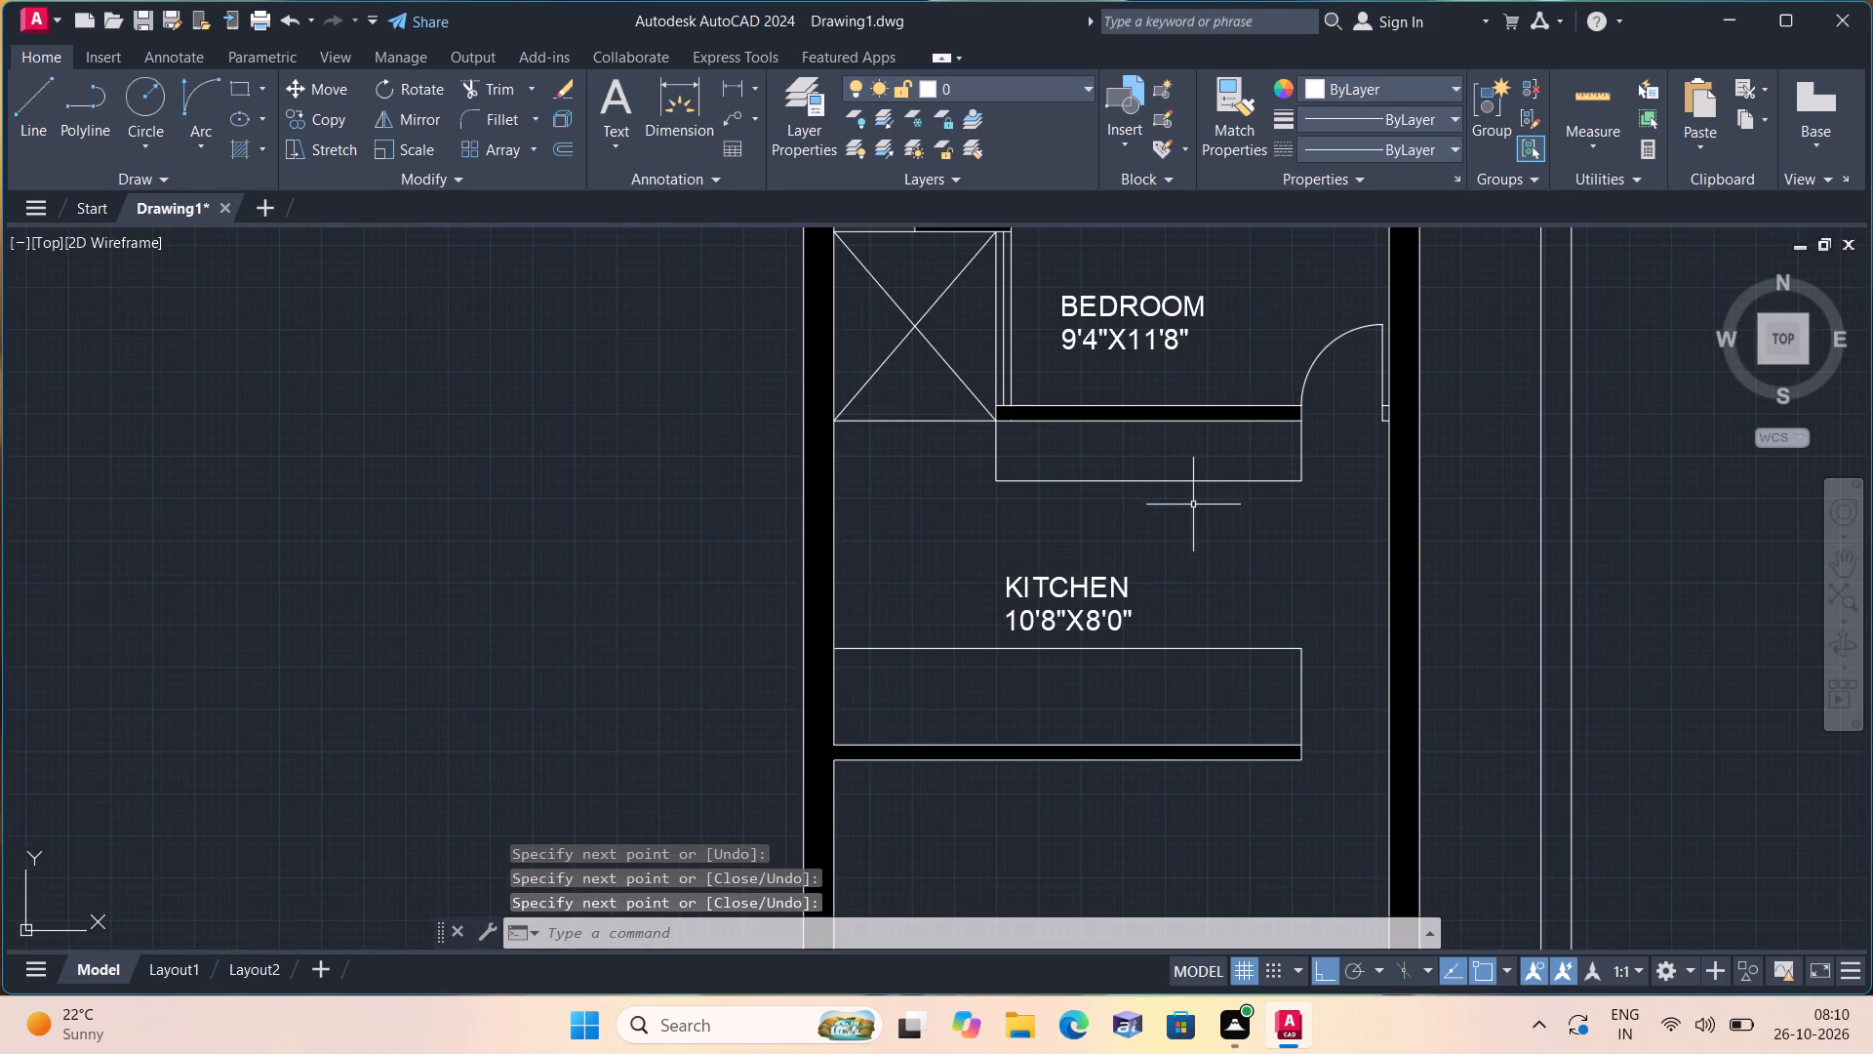
scroll(1133, 463, down, 1)
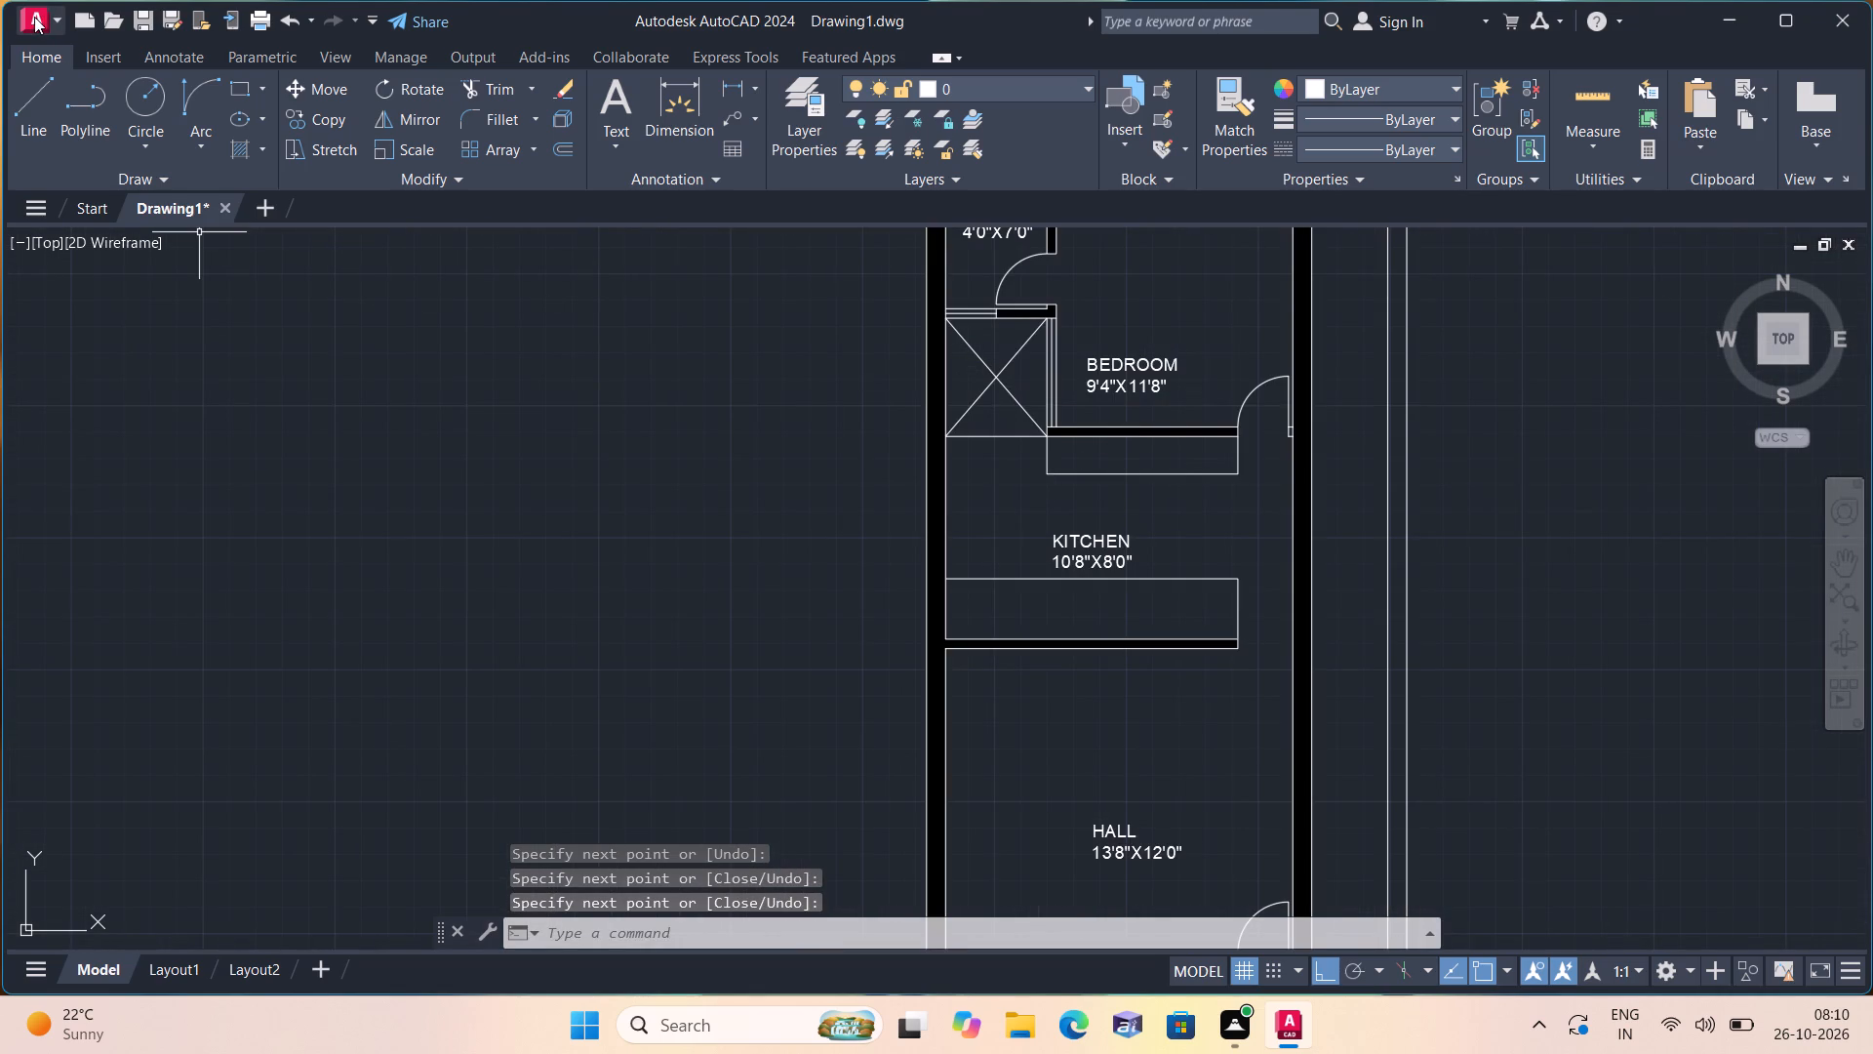
Open the recent drawing sinks_2.dwg.
click(34, 17)
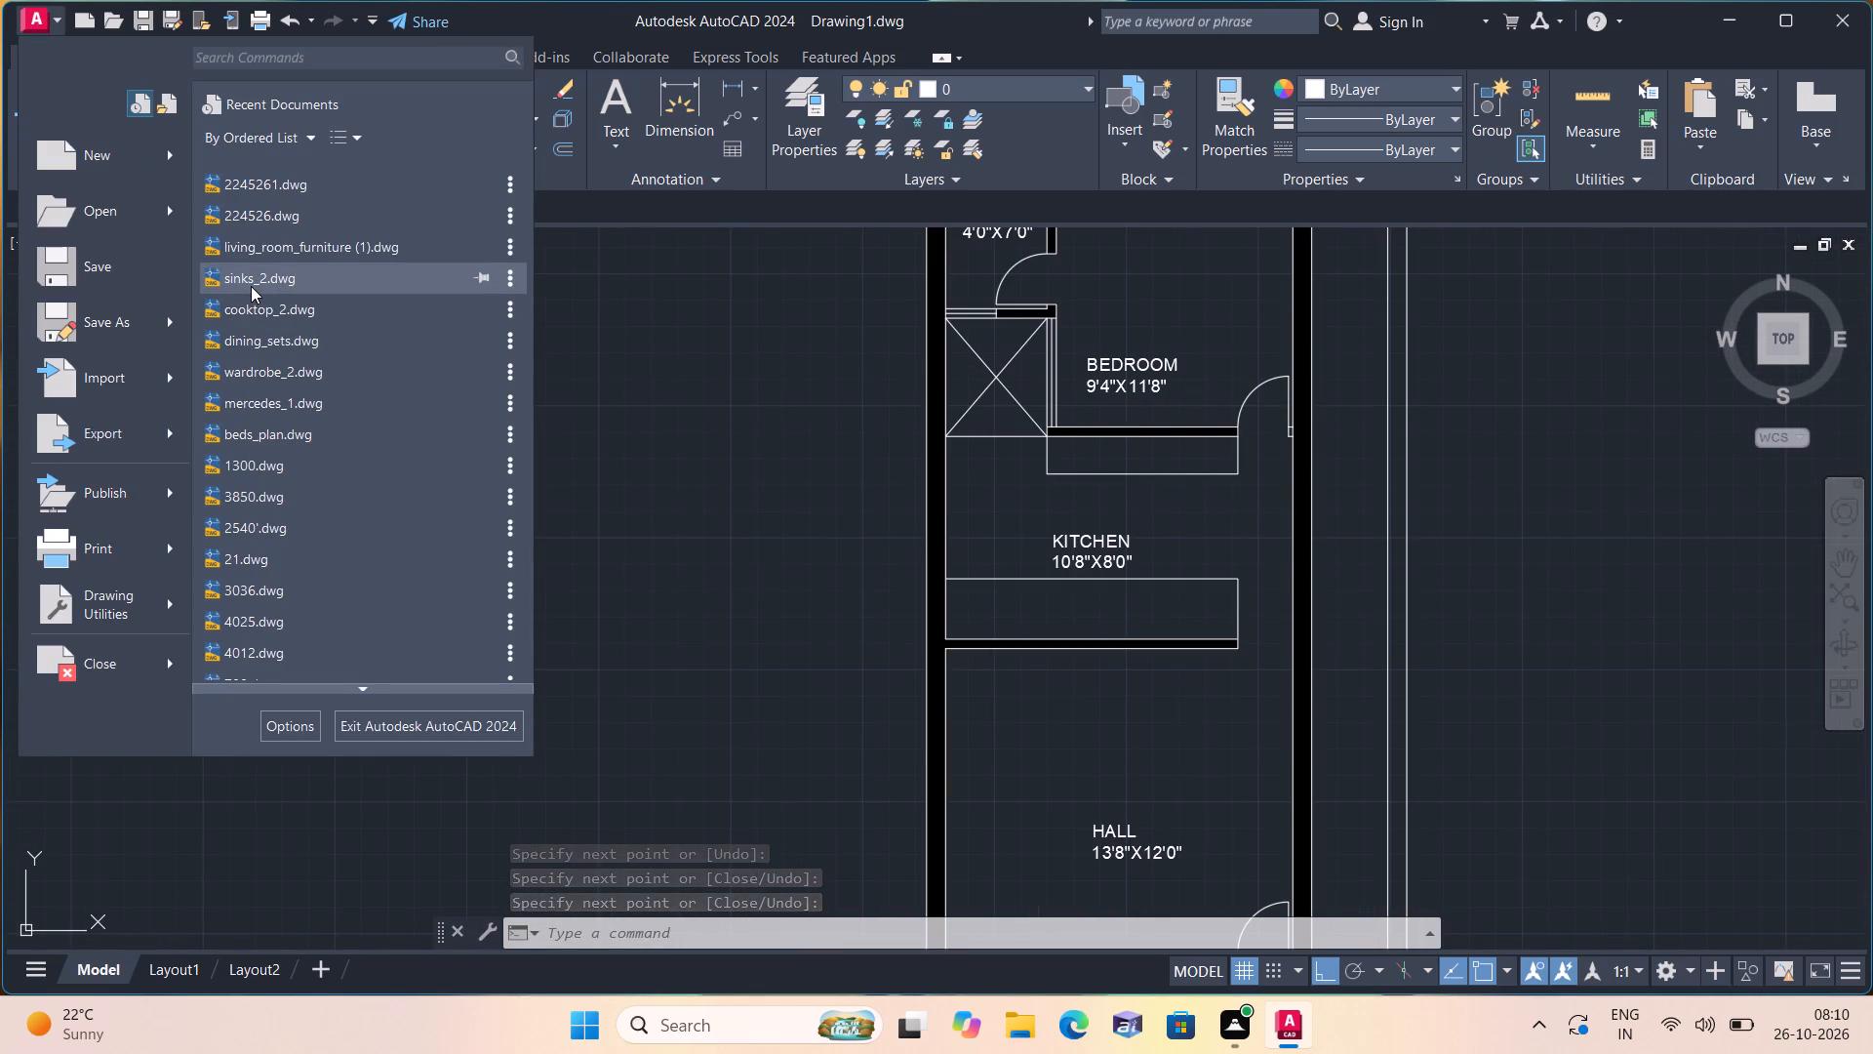
click(251, 286)
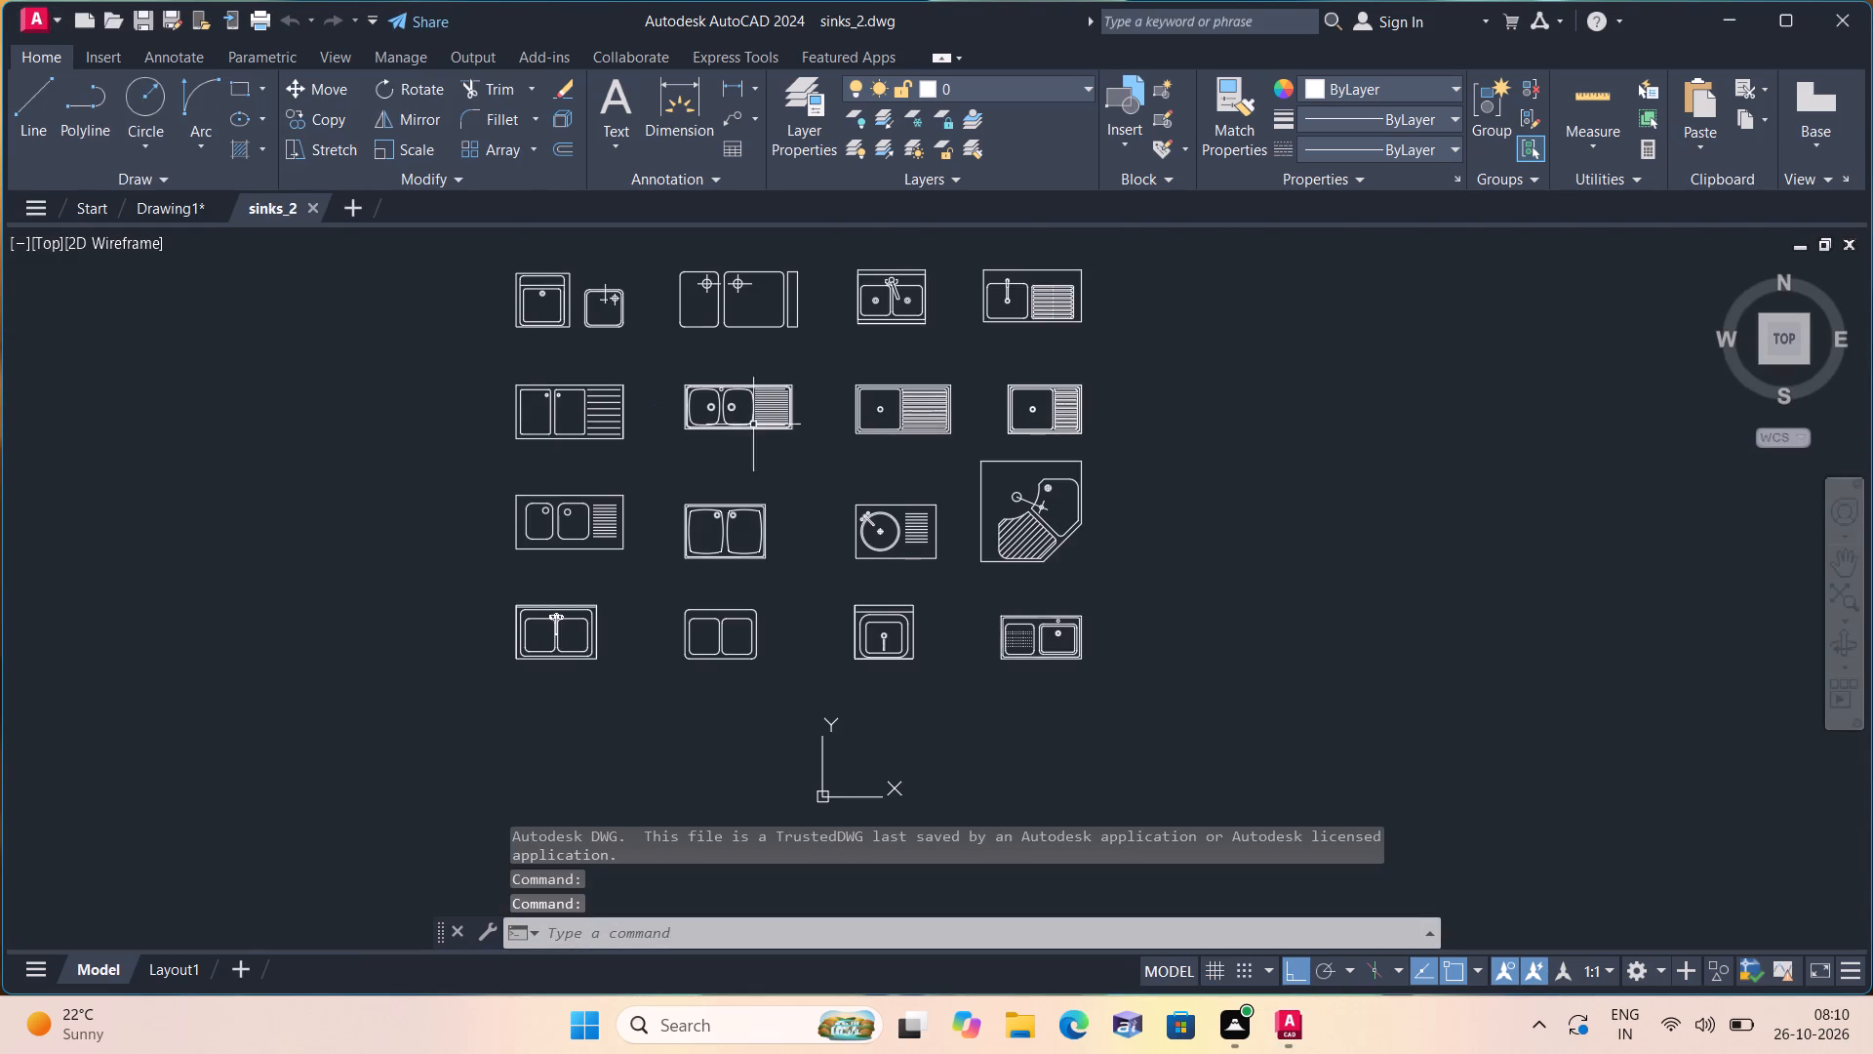
Copy the double-bowl sink with the central tap from sinks_2 into Drawing1, placing it in empty space beside the floor plan.
click(597, 602)
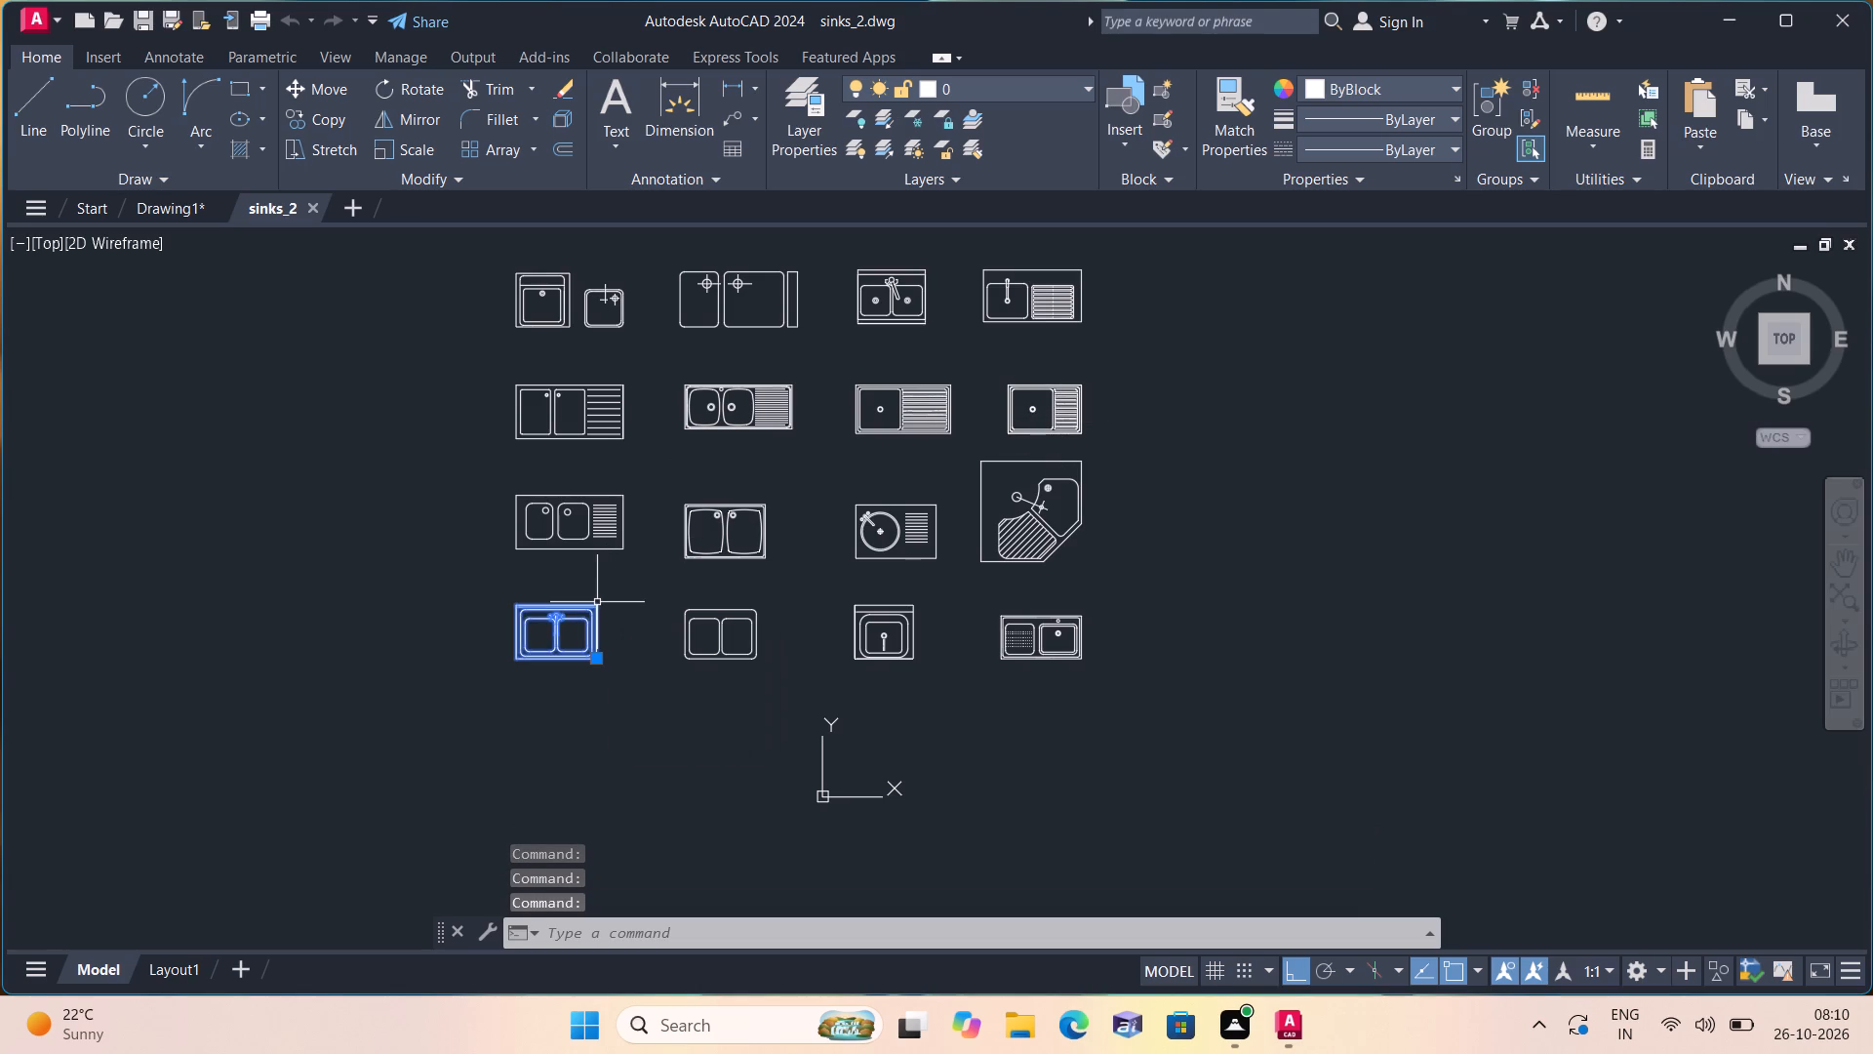
key(ctrl+c)
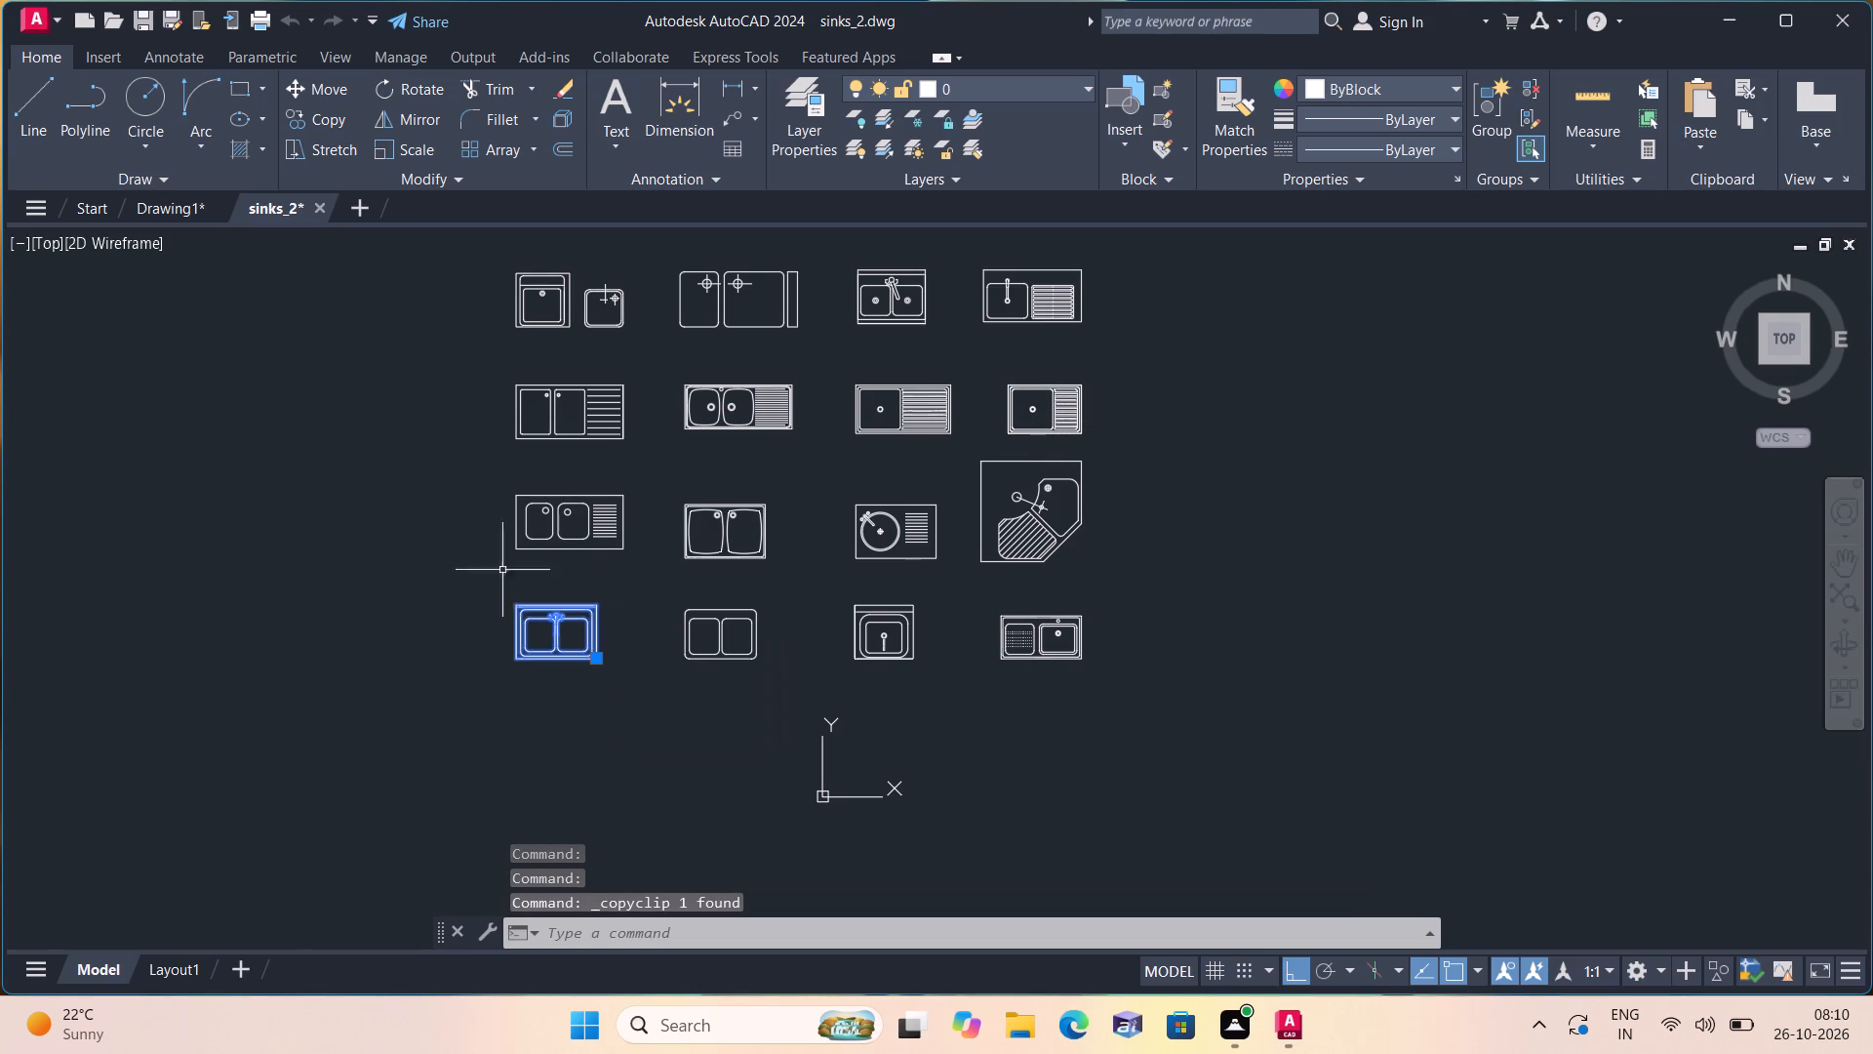
click(176, 208)
key(ctrl+v)
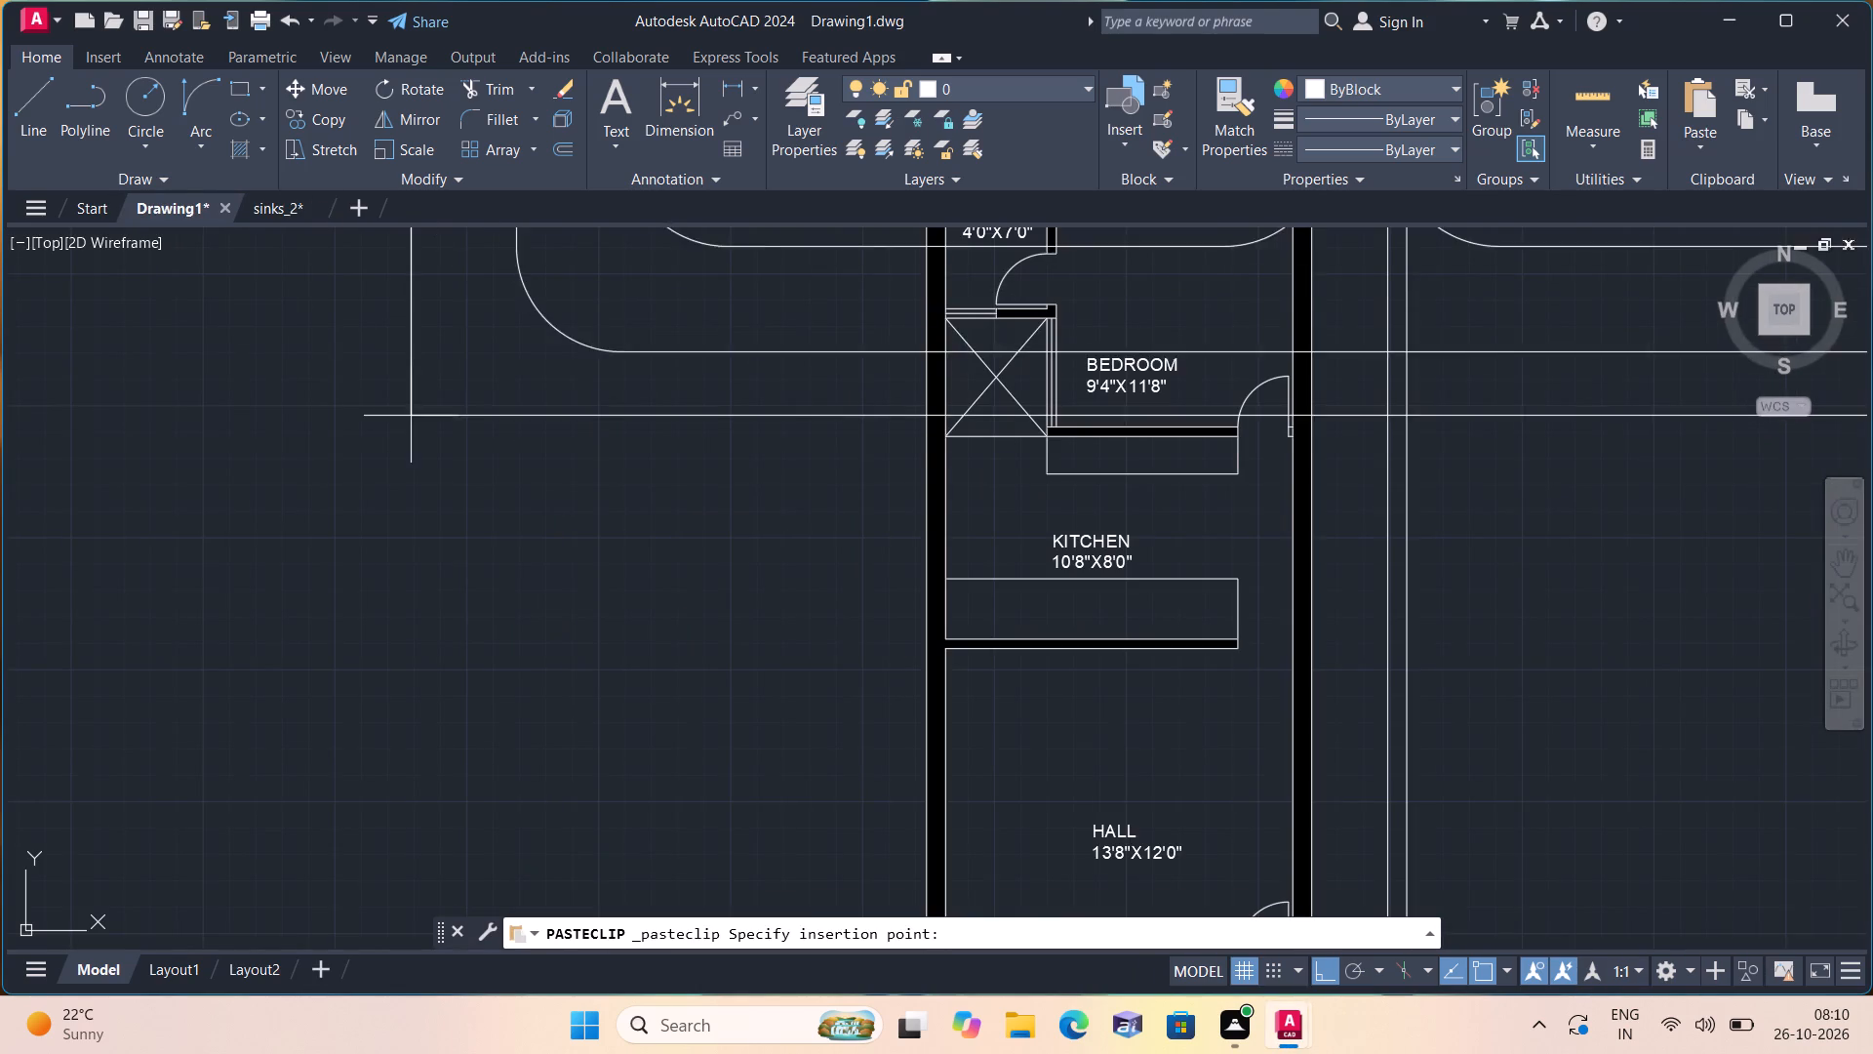
scroll(635, 470, down, 6)
click(971, 688)
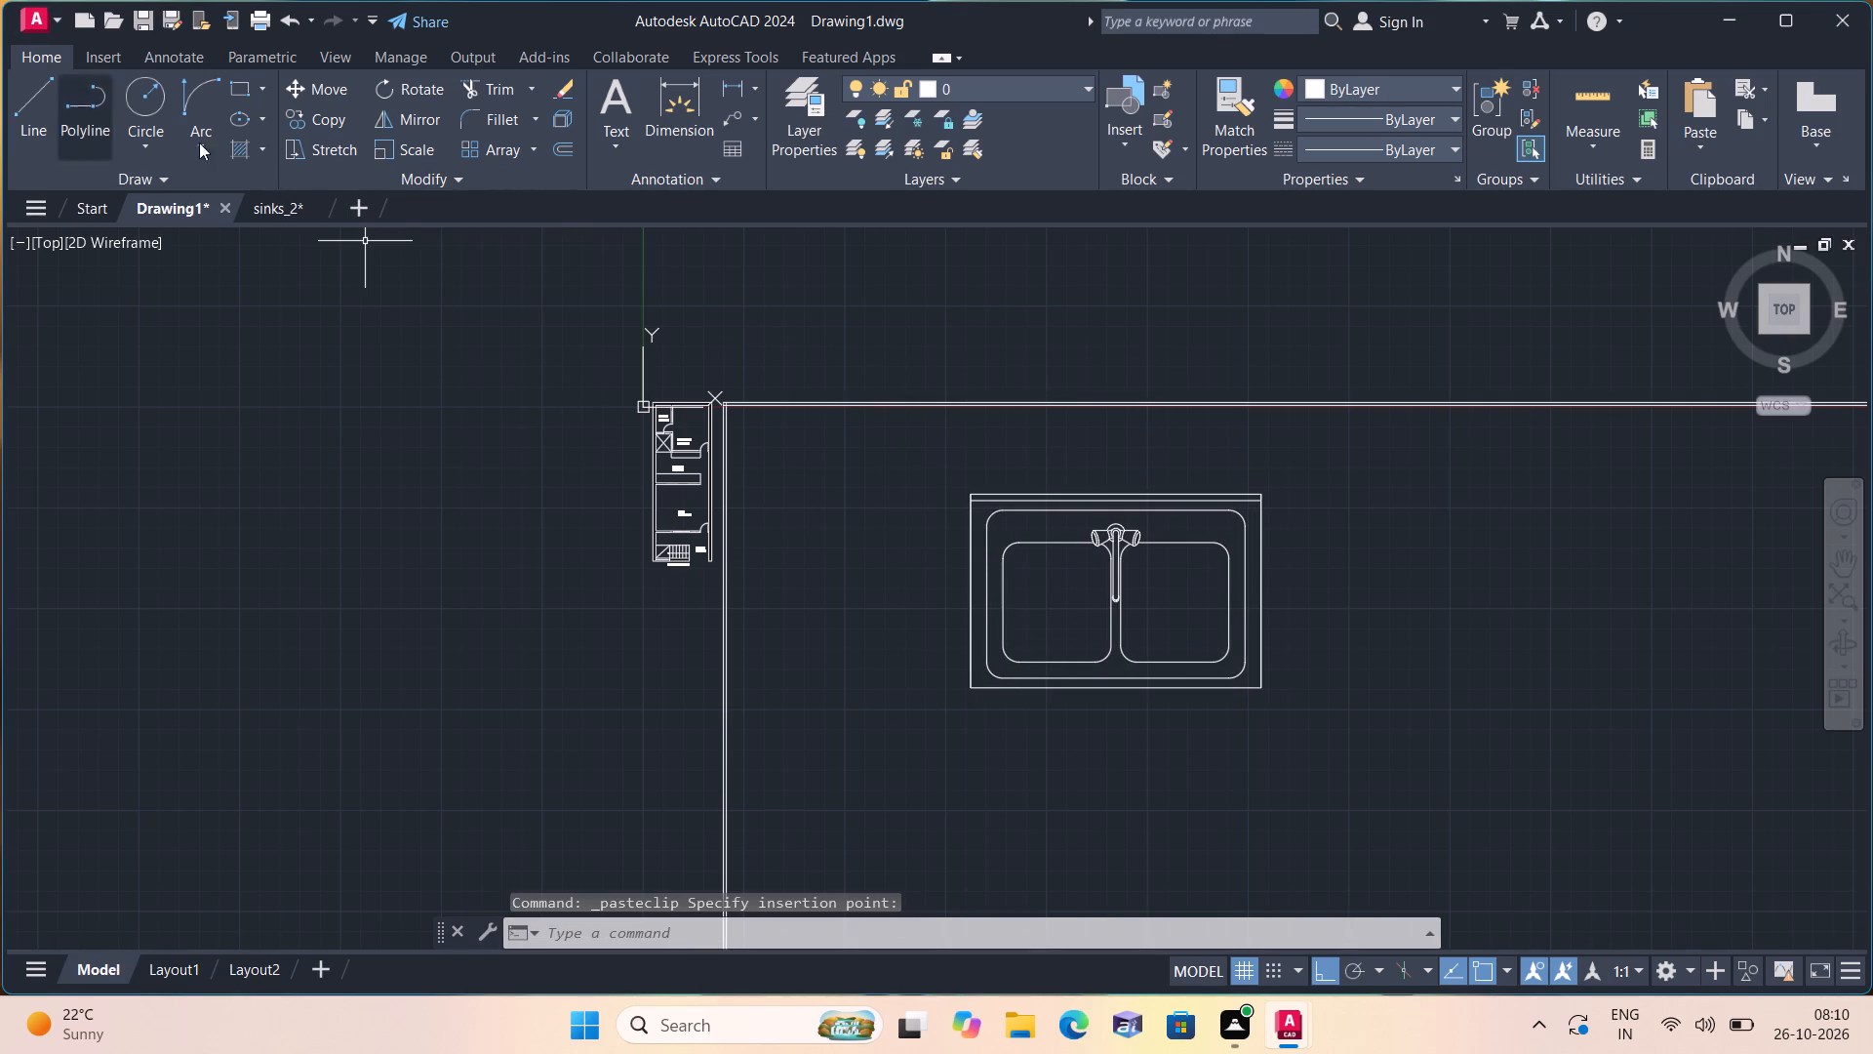
Copy the single-bowl sink from the bottom row of sinks_2 into Drawing1, on the plan's side opposite the double-bowl sink.
click(264, 206)
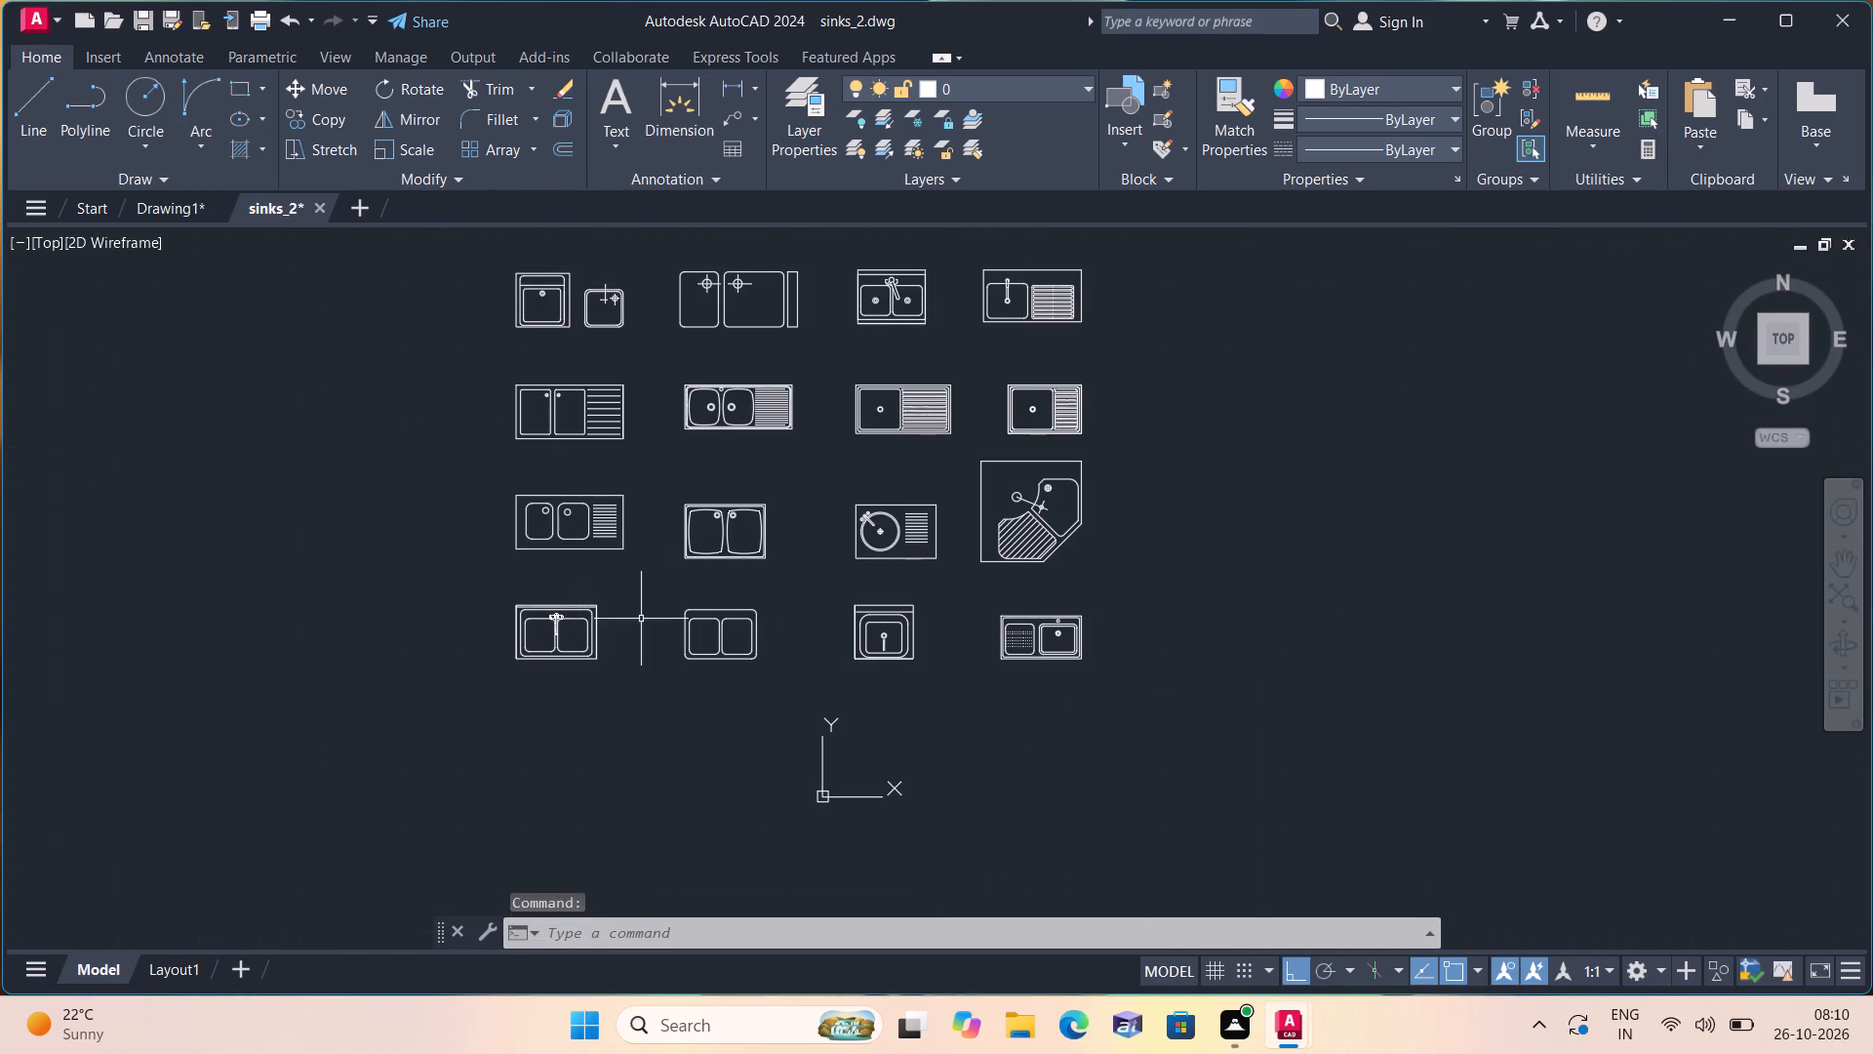
click(885, 636)
key(ctrl+c)
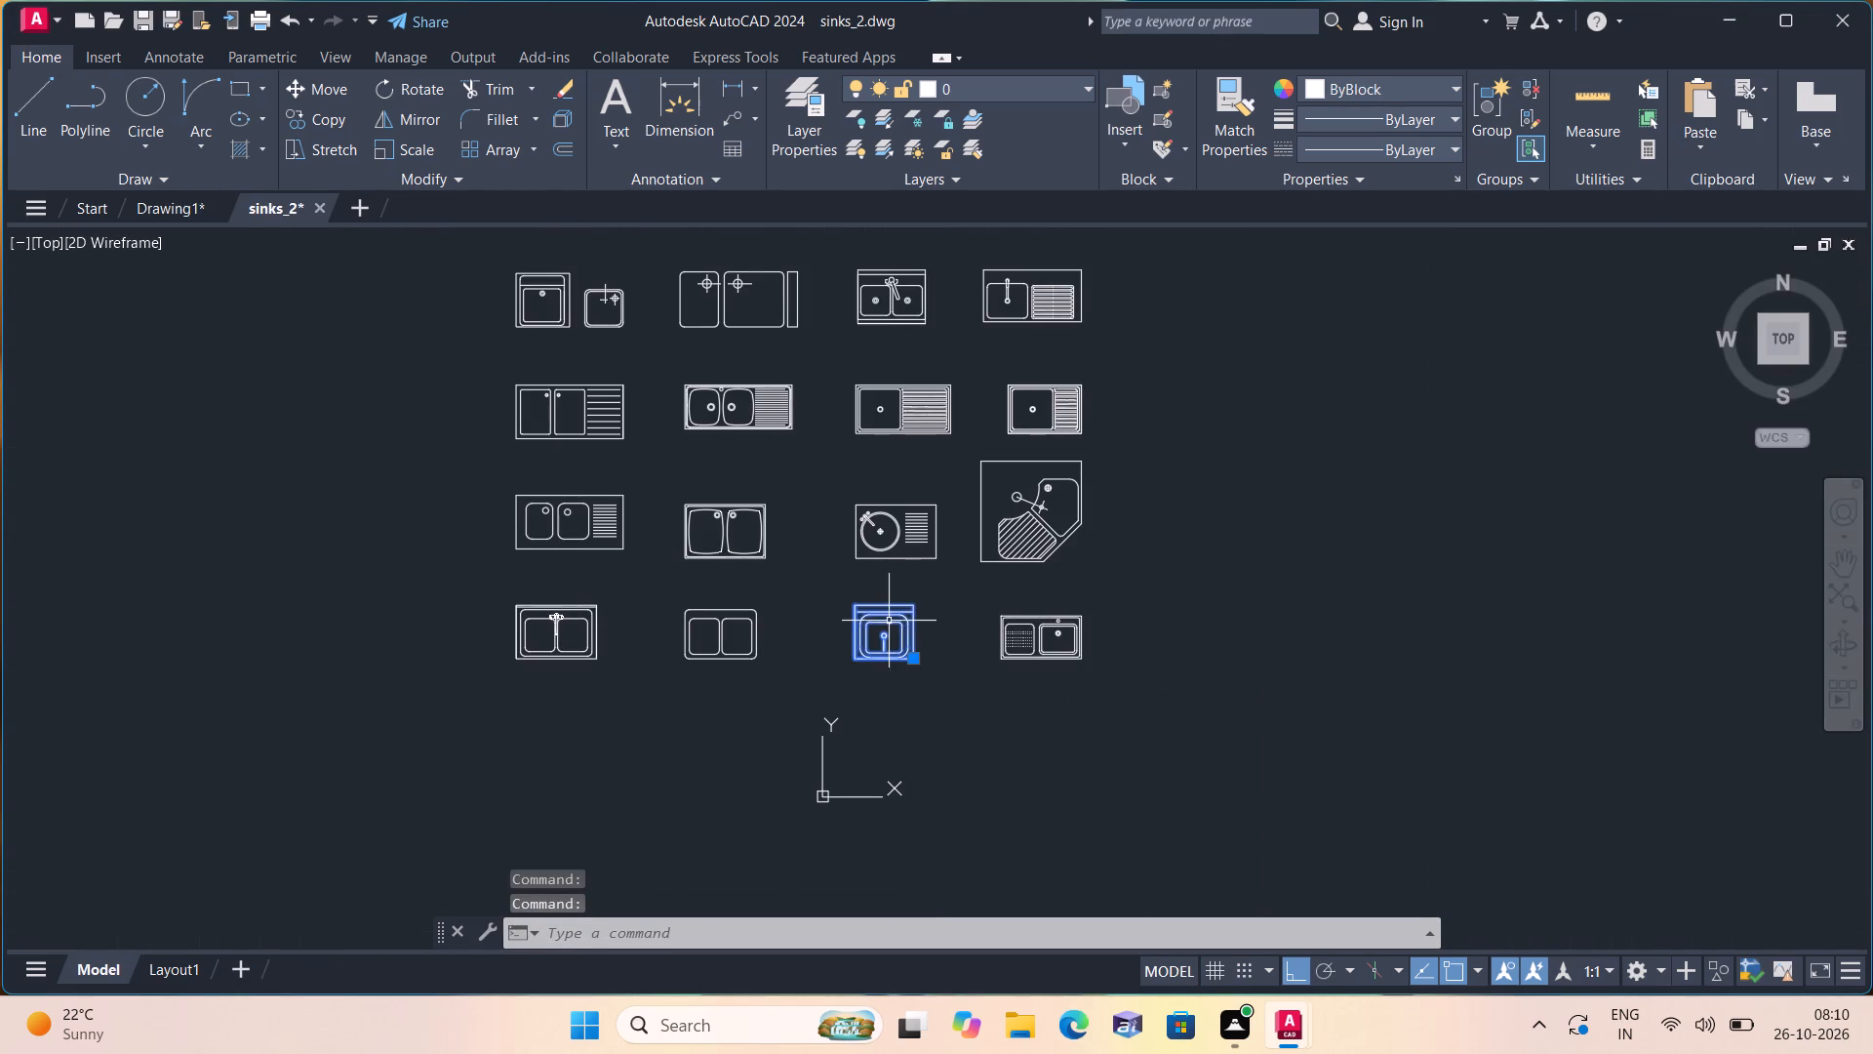
click(161, 208)
key(ctrl+v)
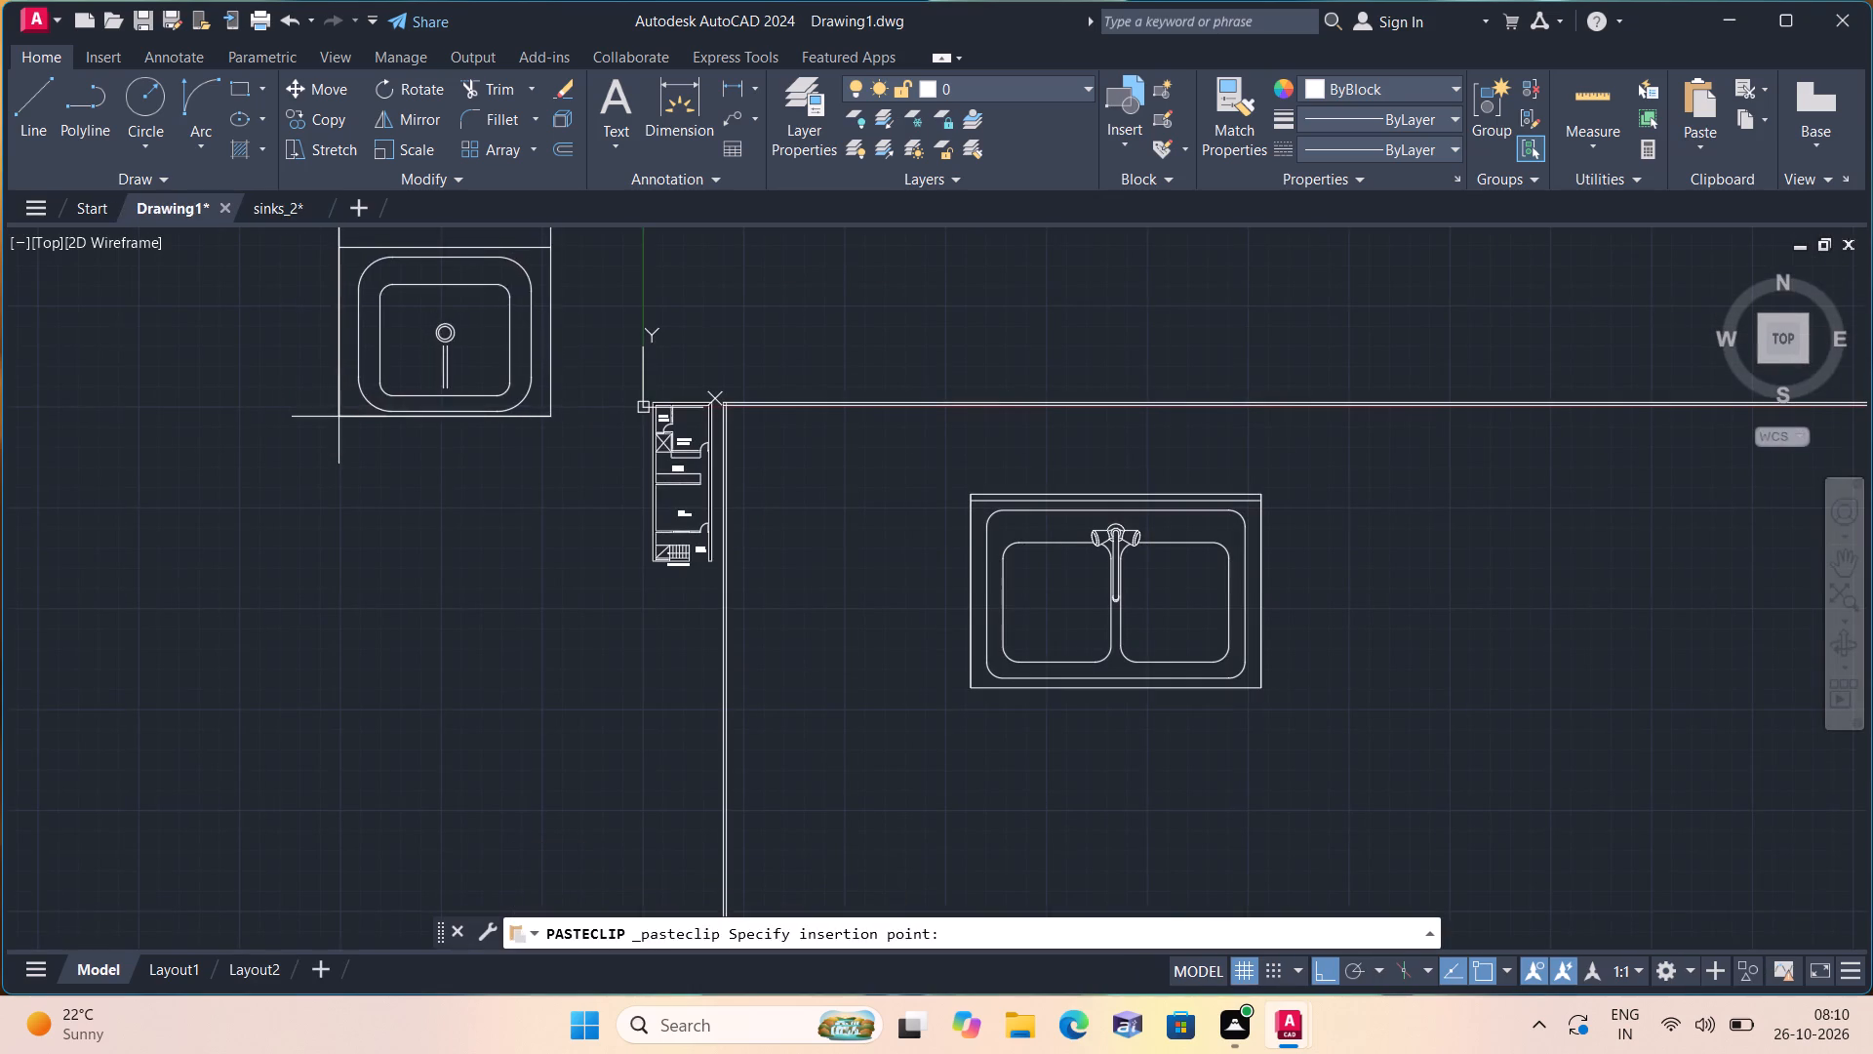
click(351, 426)
Open the recent drawing beds_plan.dwg.
click(28, 23)
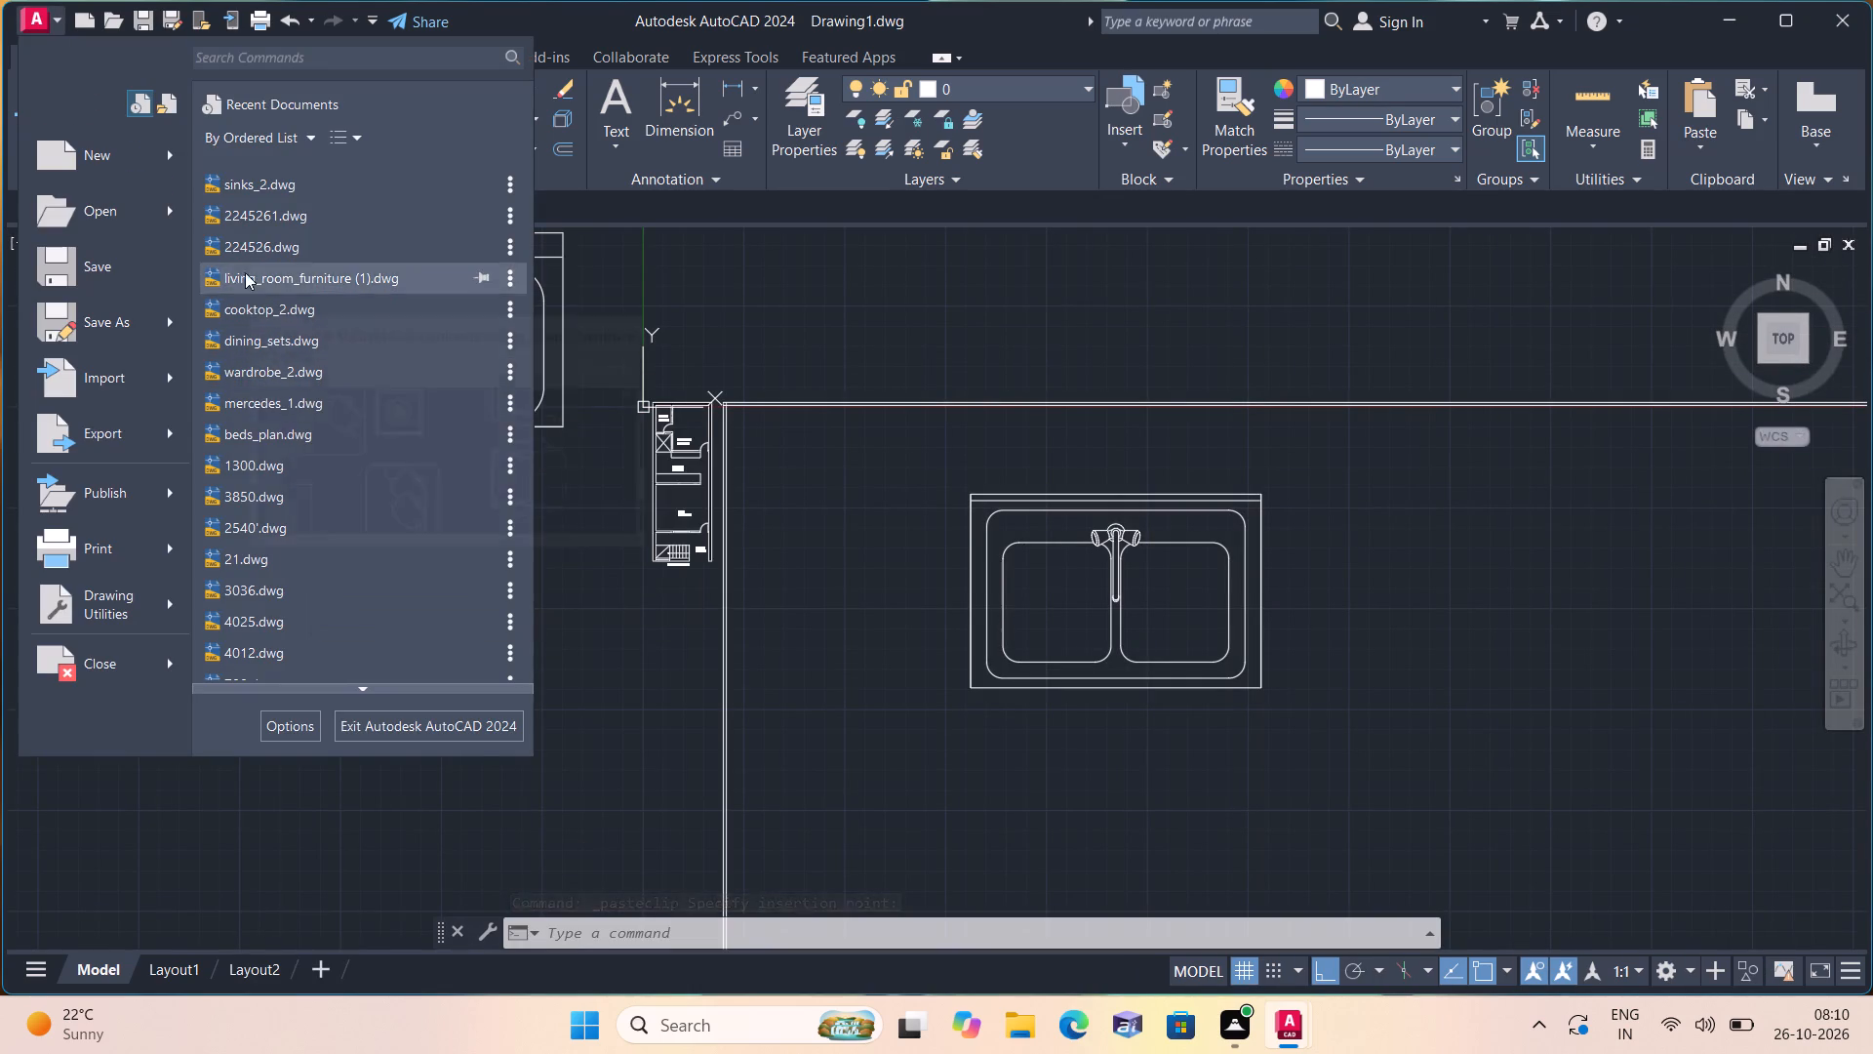
click(266, 436)
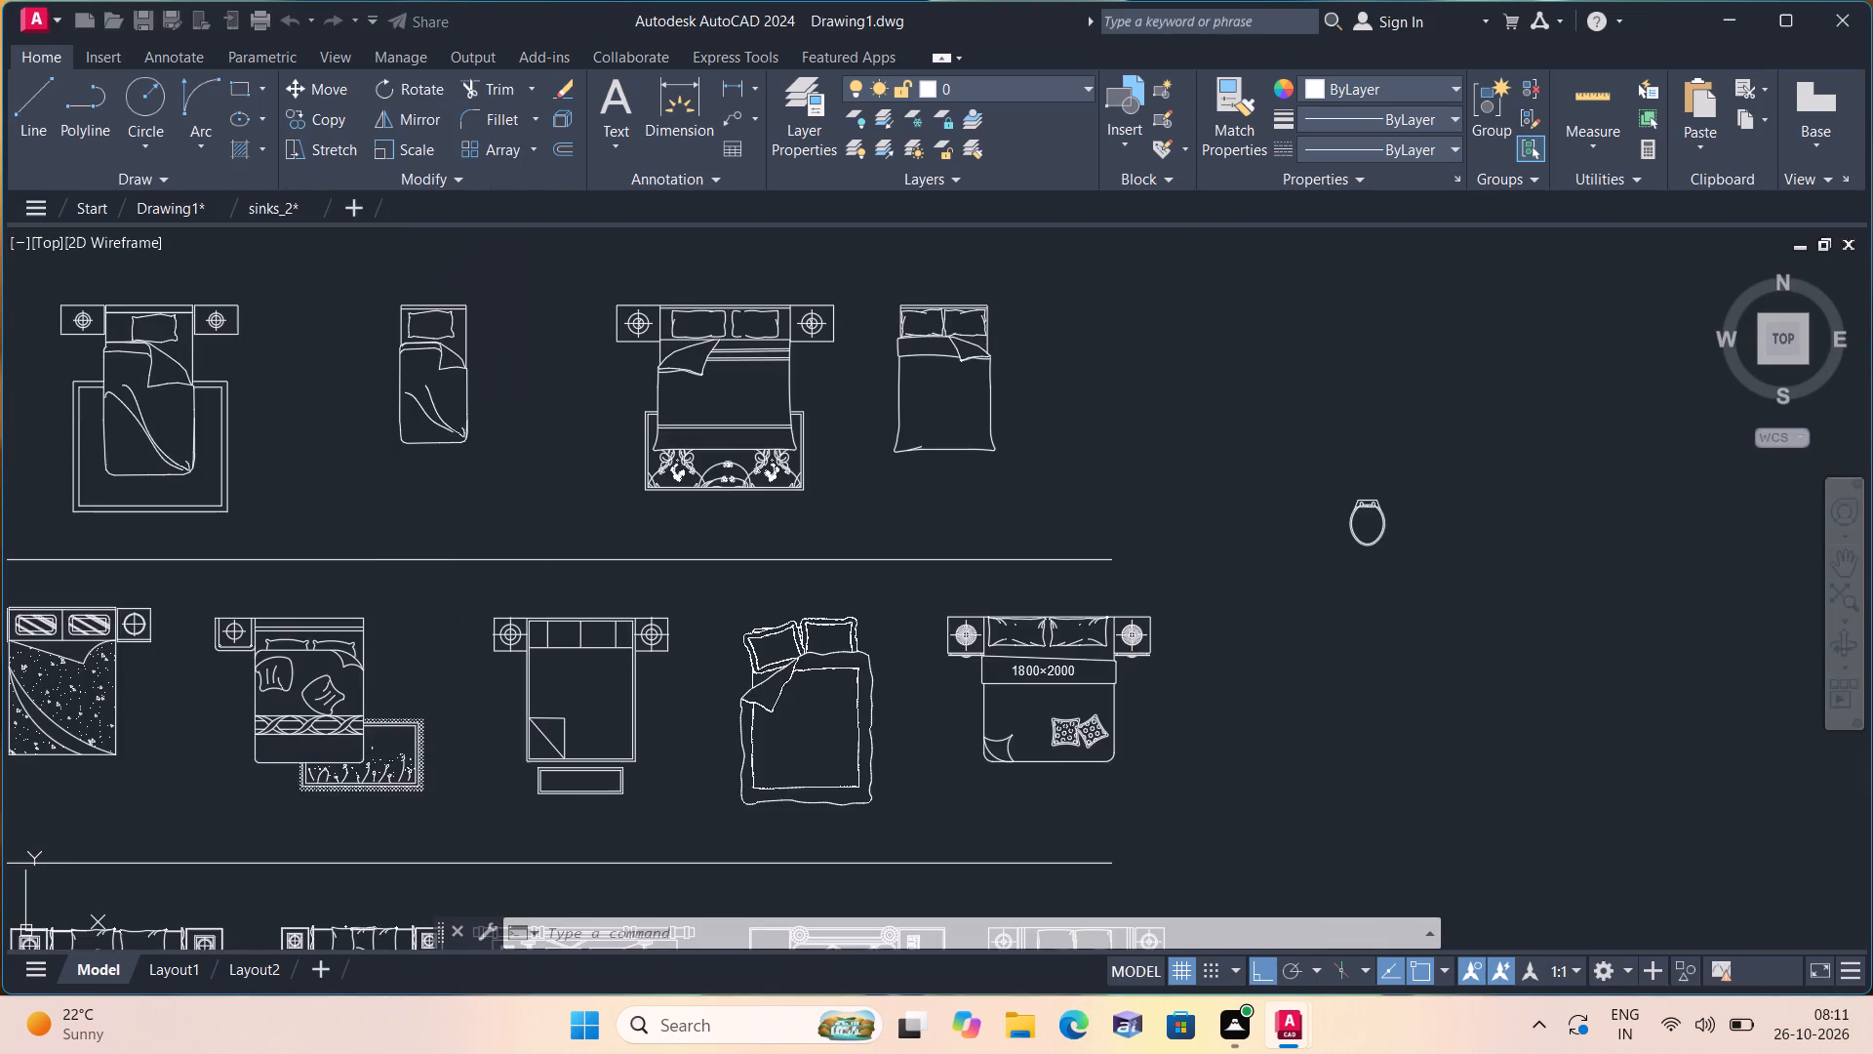
Copy the top-row double bed with side tables and patterned rug, plus the oval toilet block, from beds_plan into Drawing1 near the plan.
scroll(570, 406, down, 2)
scroll(681, 446, up, 1)
click(701, 463)
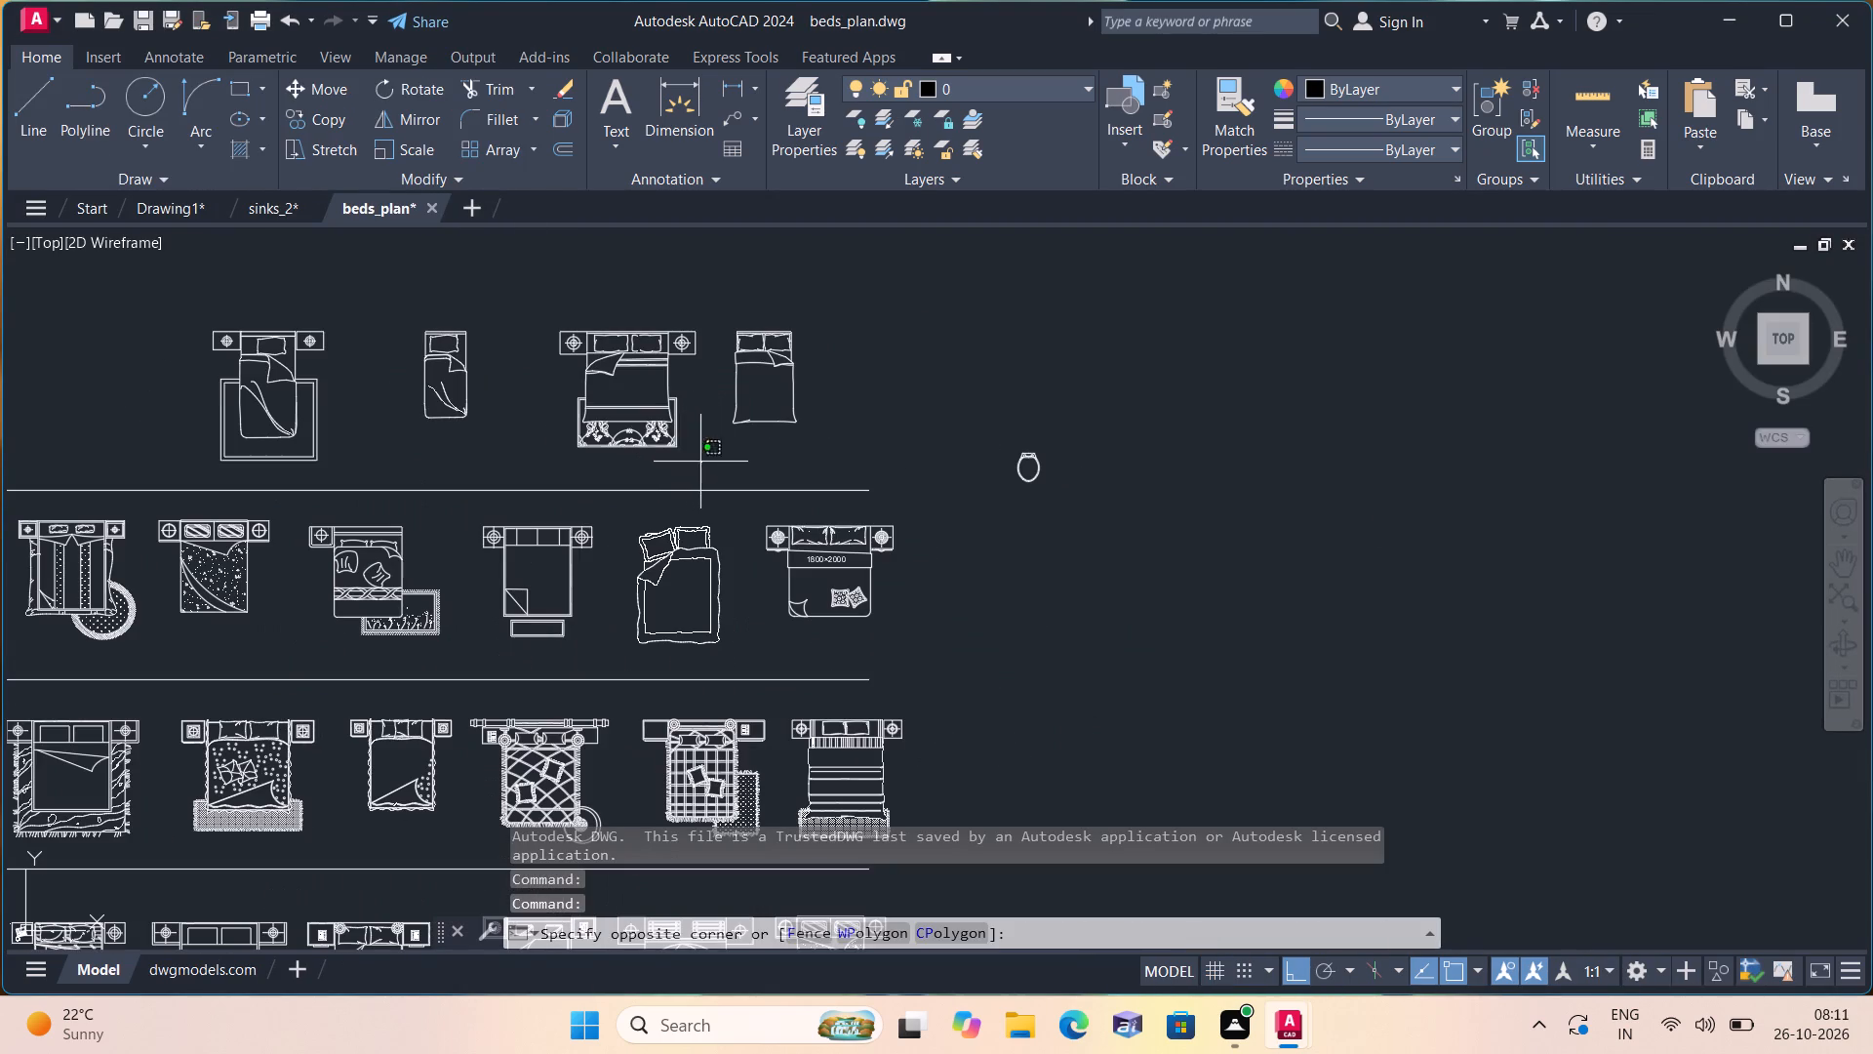
click(542, 287)
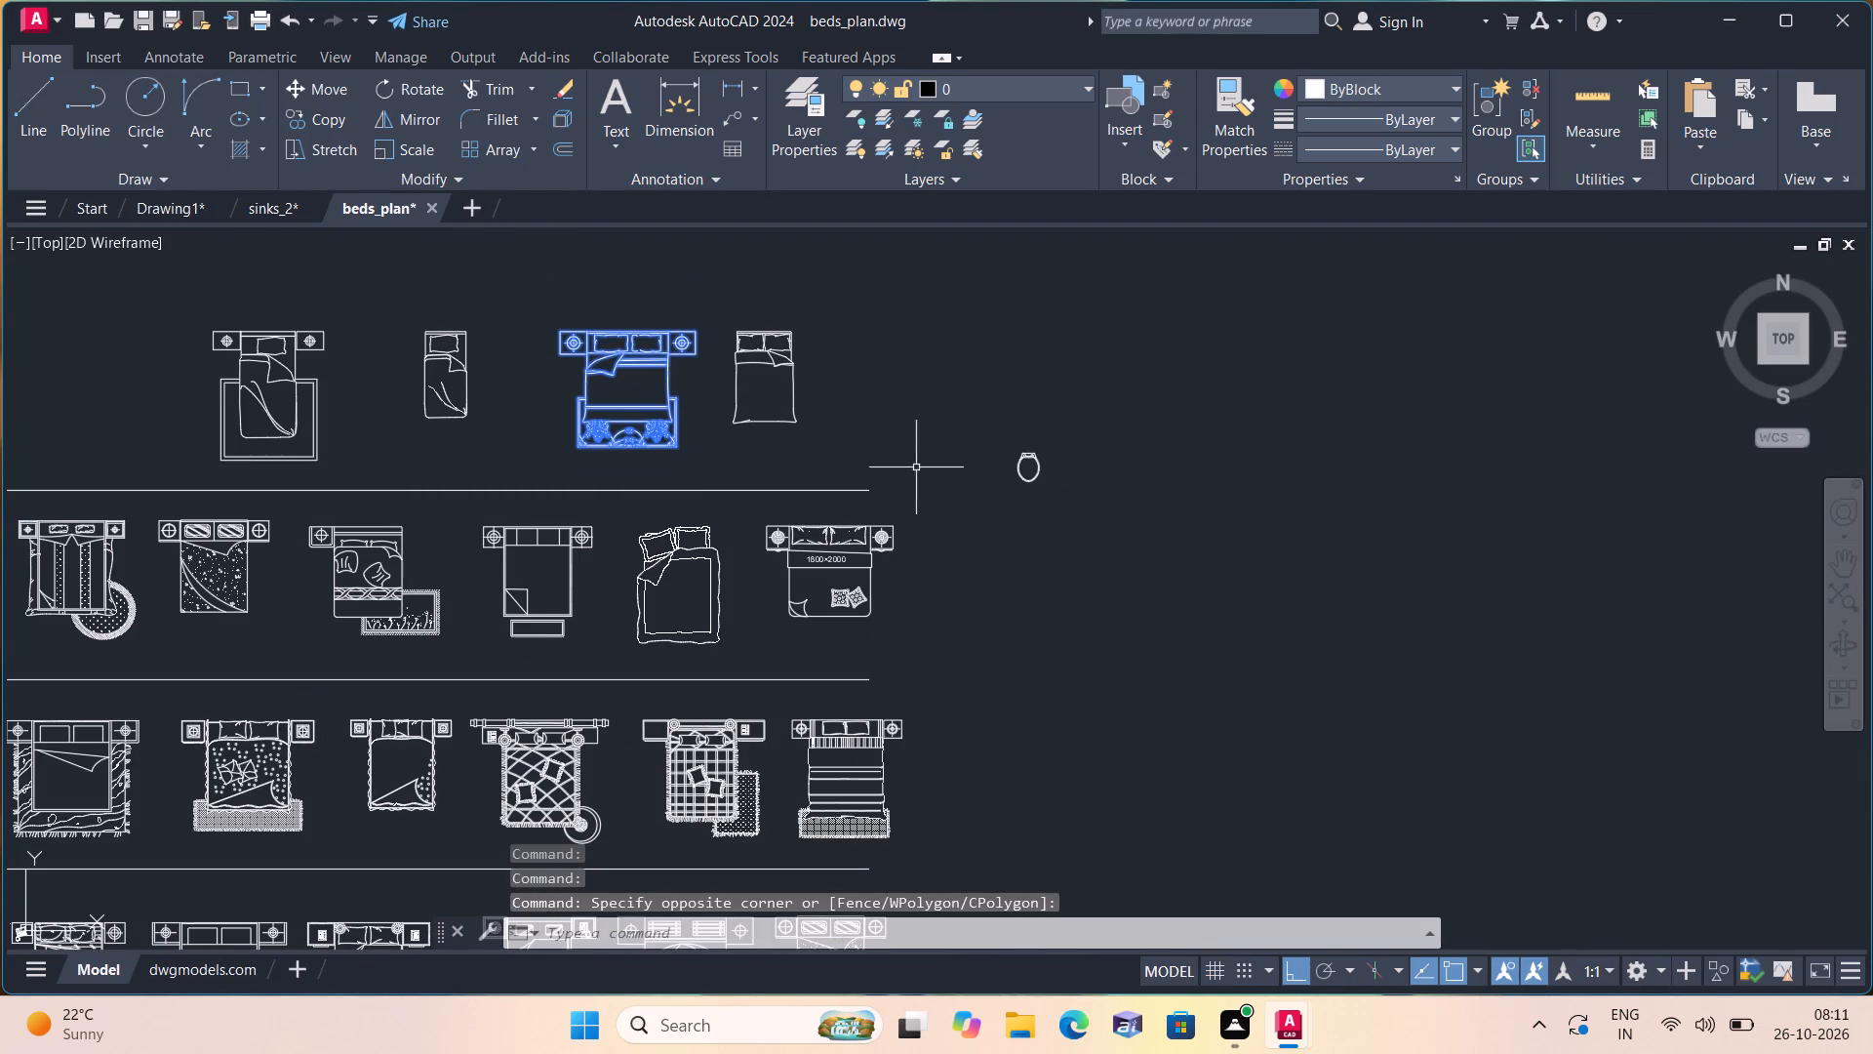
click(1046, 465)
click(1093, 526)
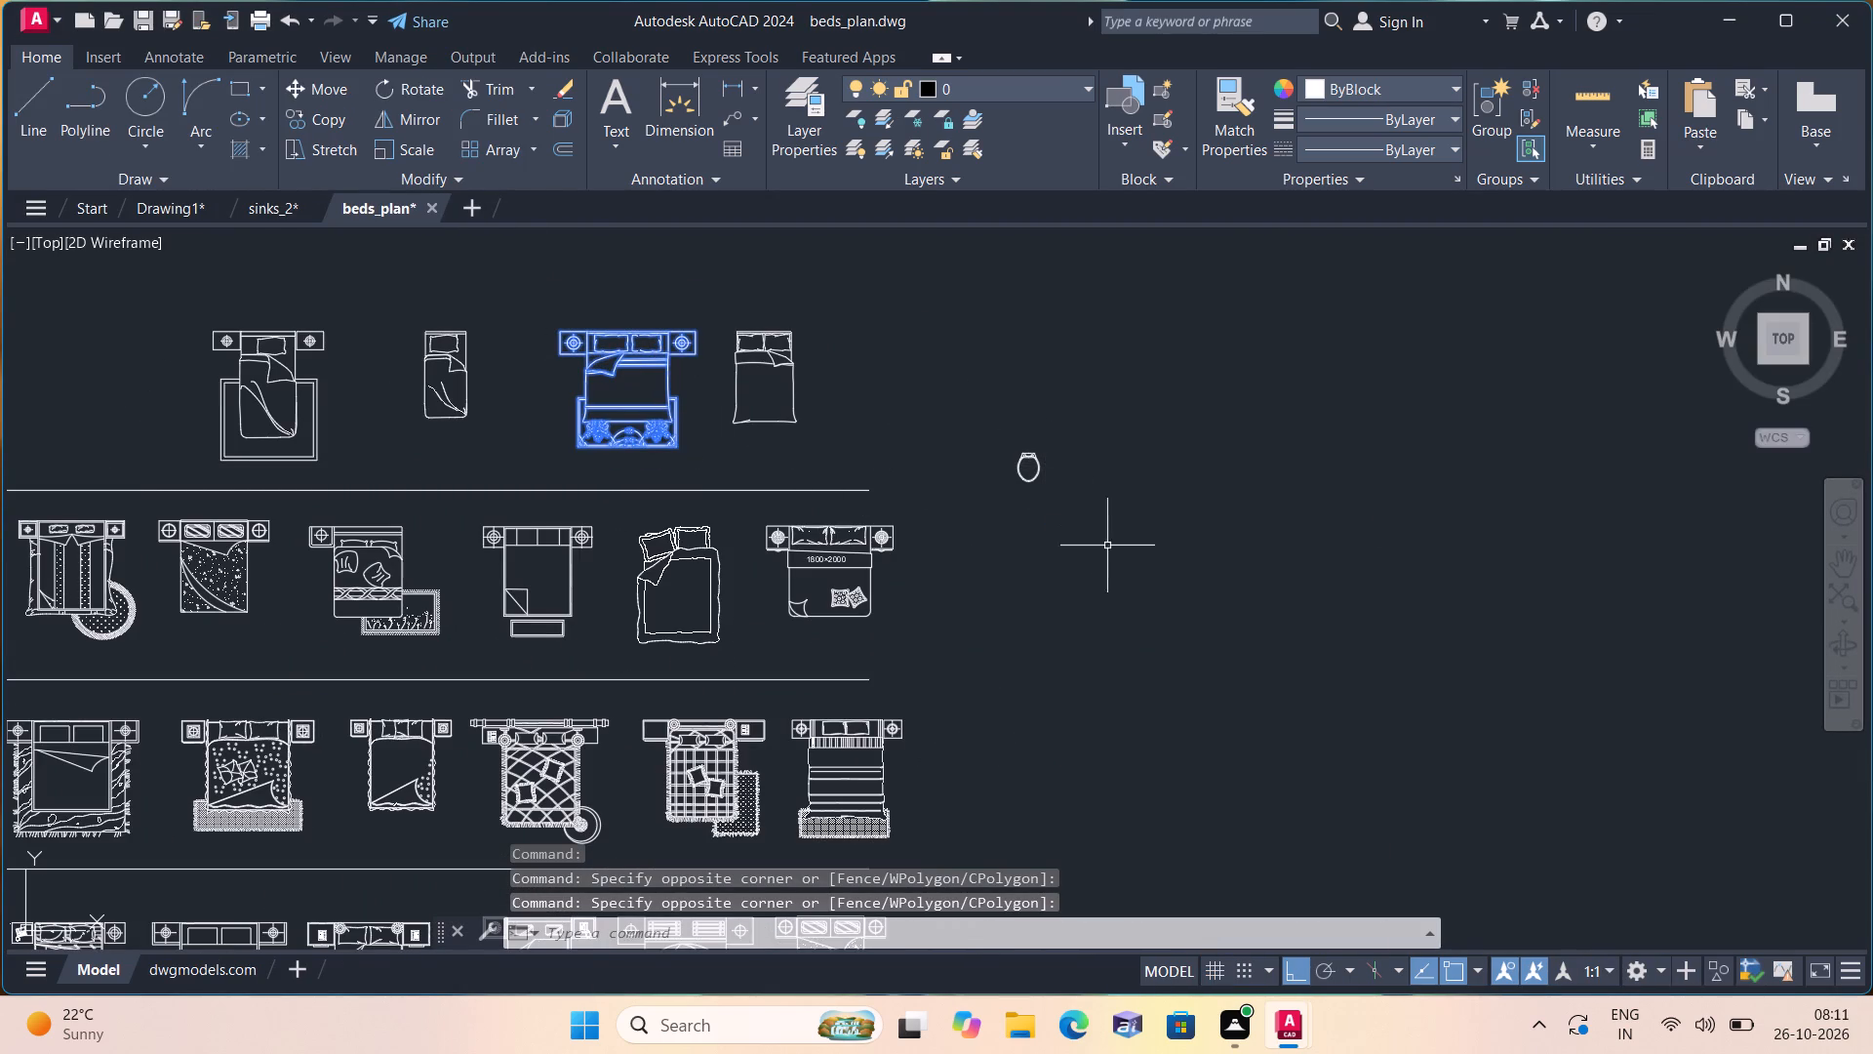
drag(1131, 557, 1114, 546)
click(996, 399)
key(ctrl+c)
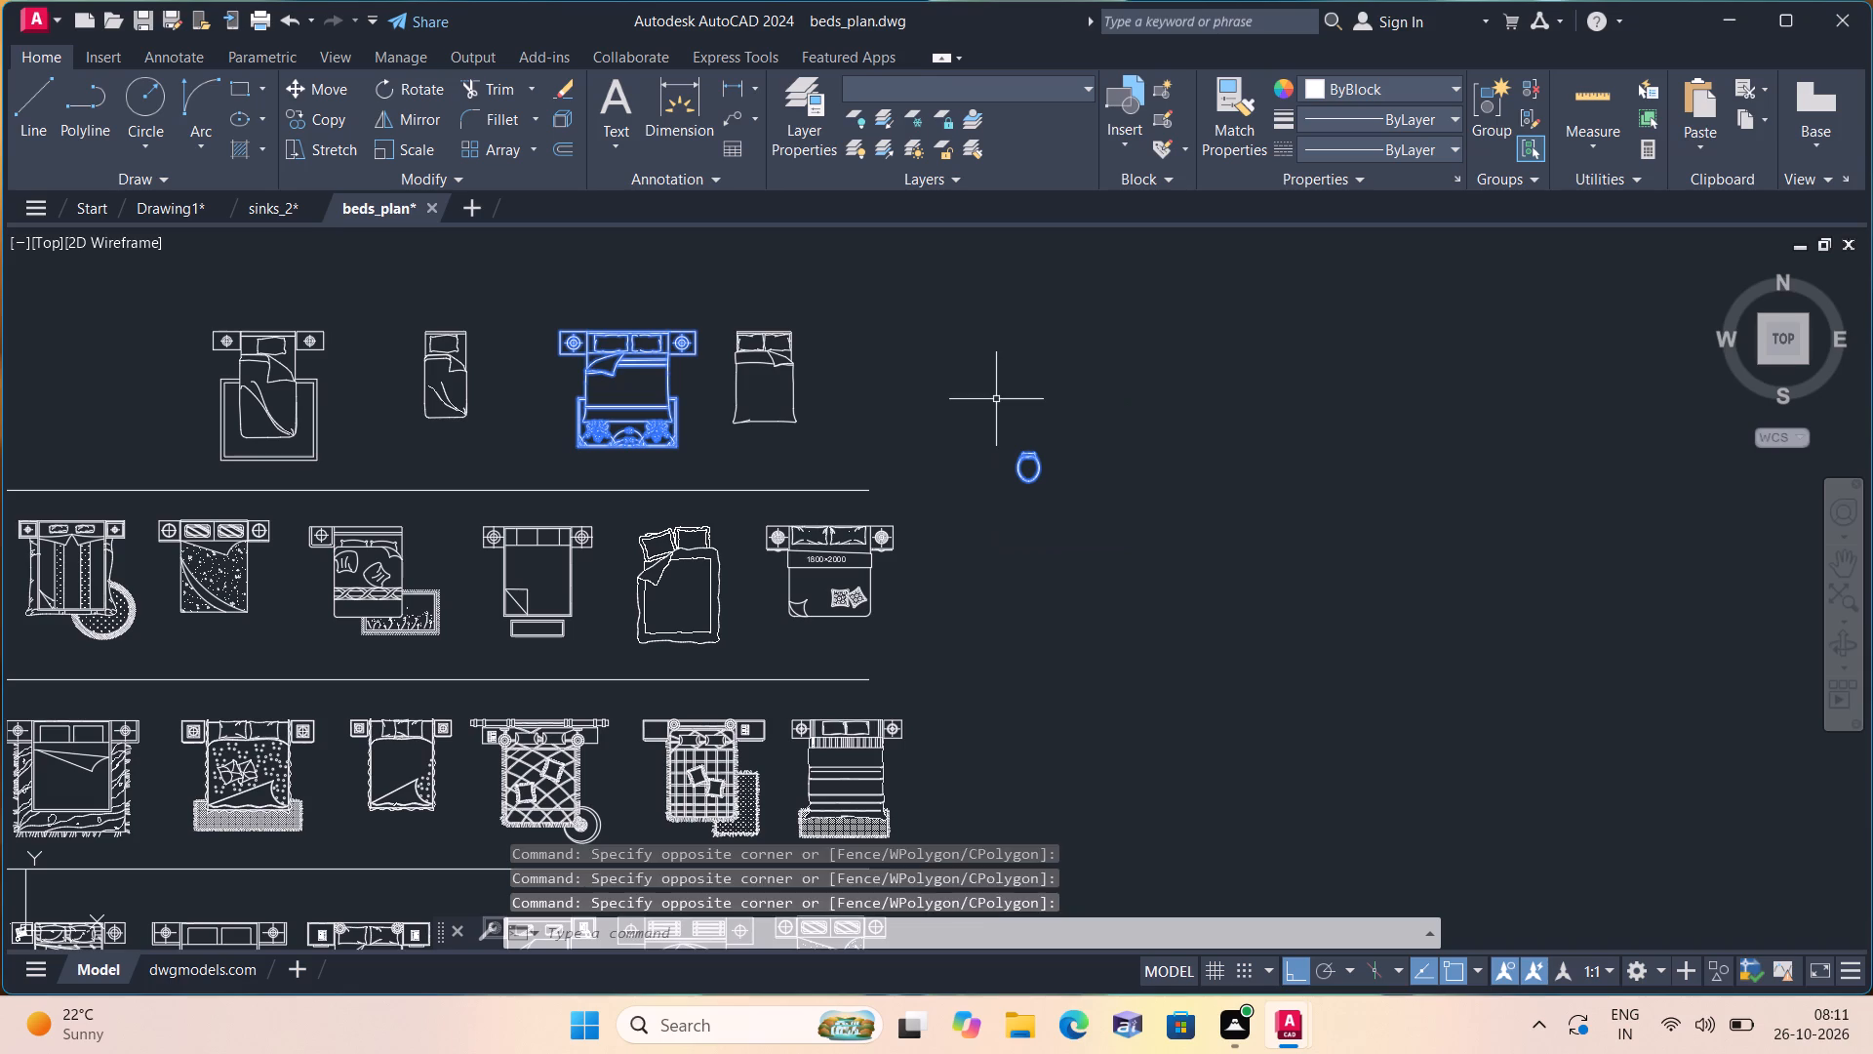
click(164, 203)
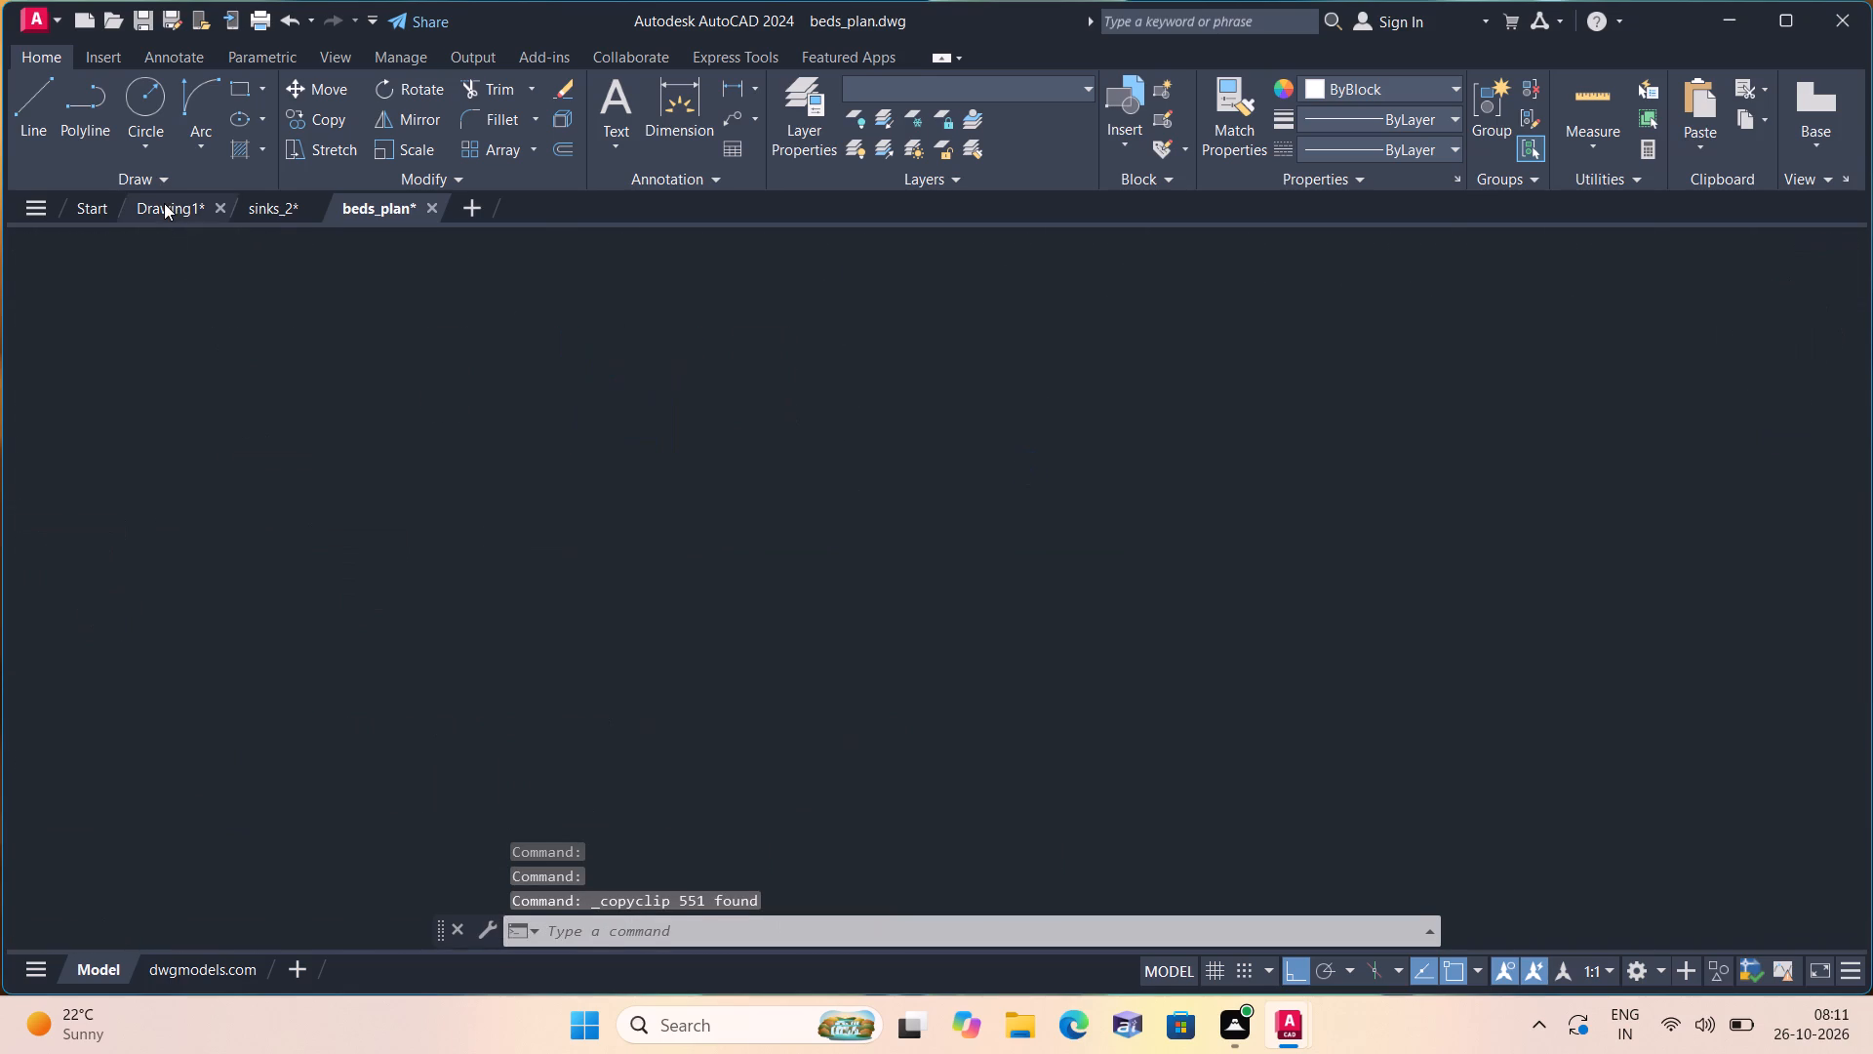
key(ctrl+v)
scroll(301, 375, down, 4)
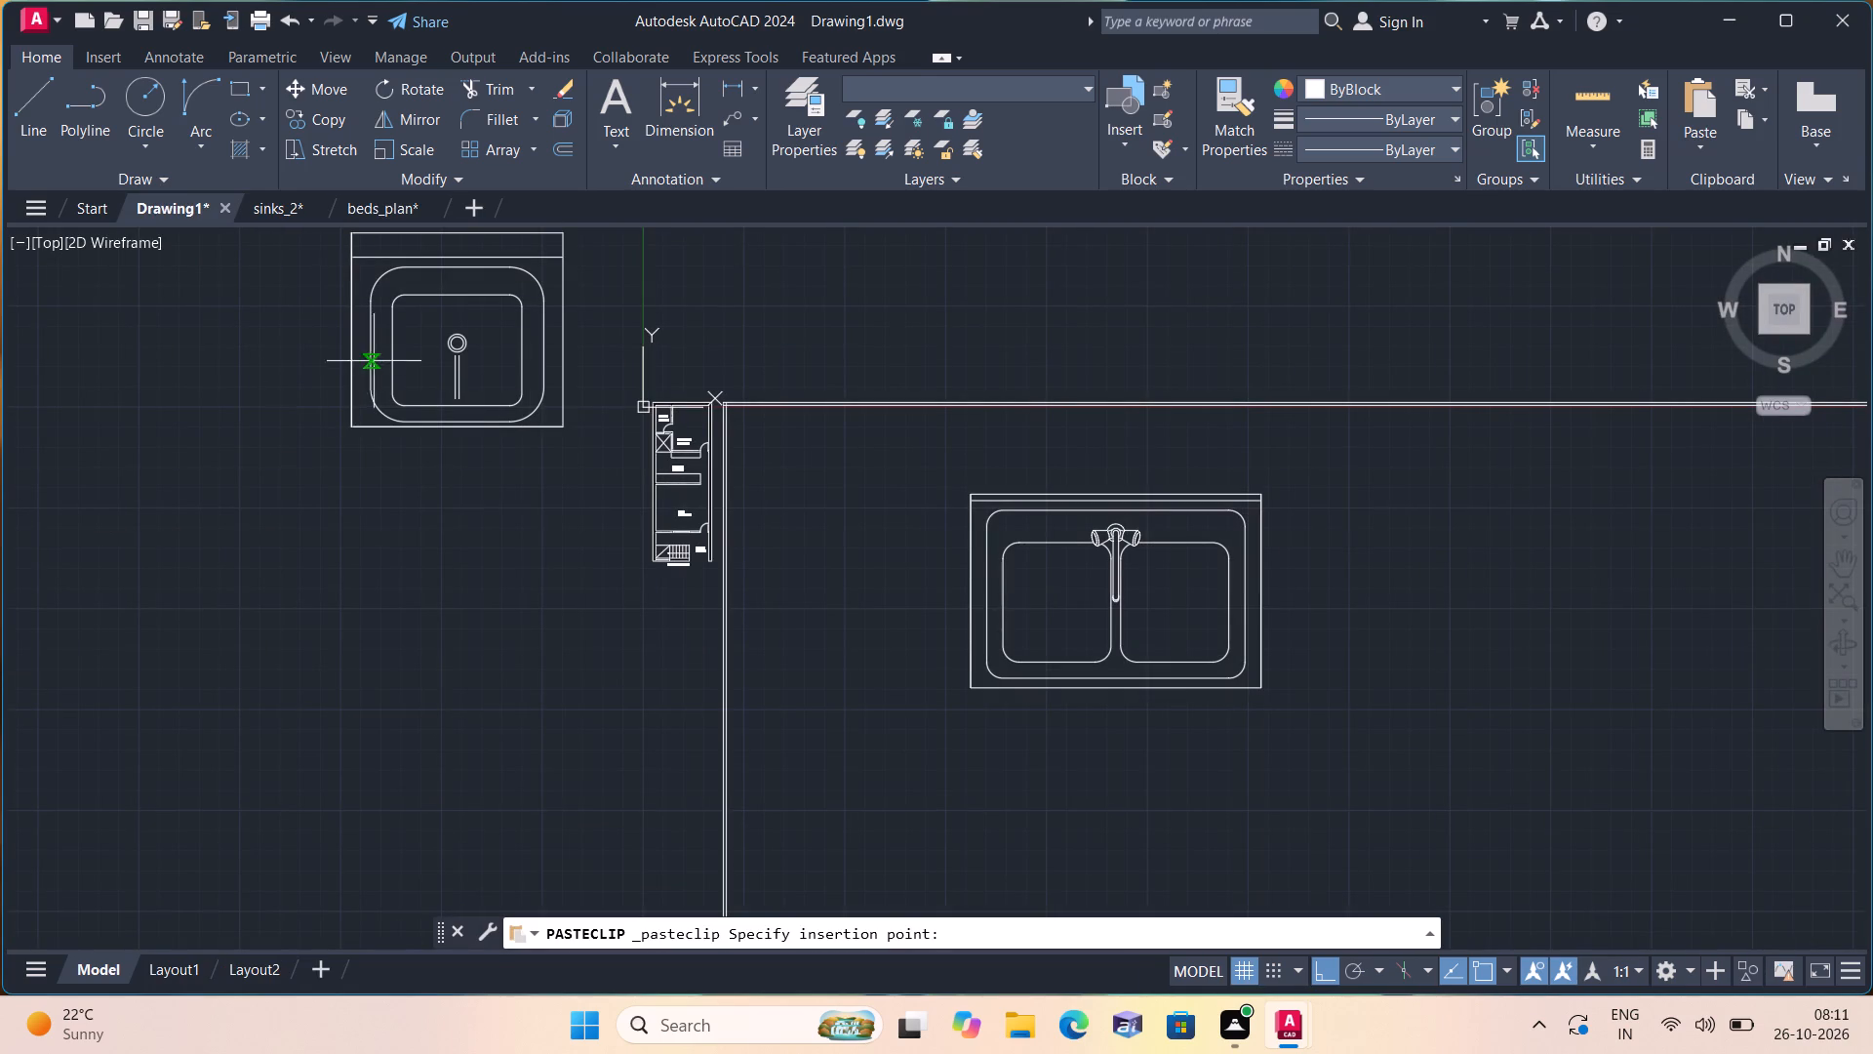
scroll(993, 413, down, 1)
click(996, 387)
scroll(996, 387, down, 2)
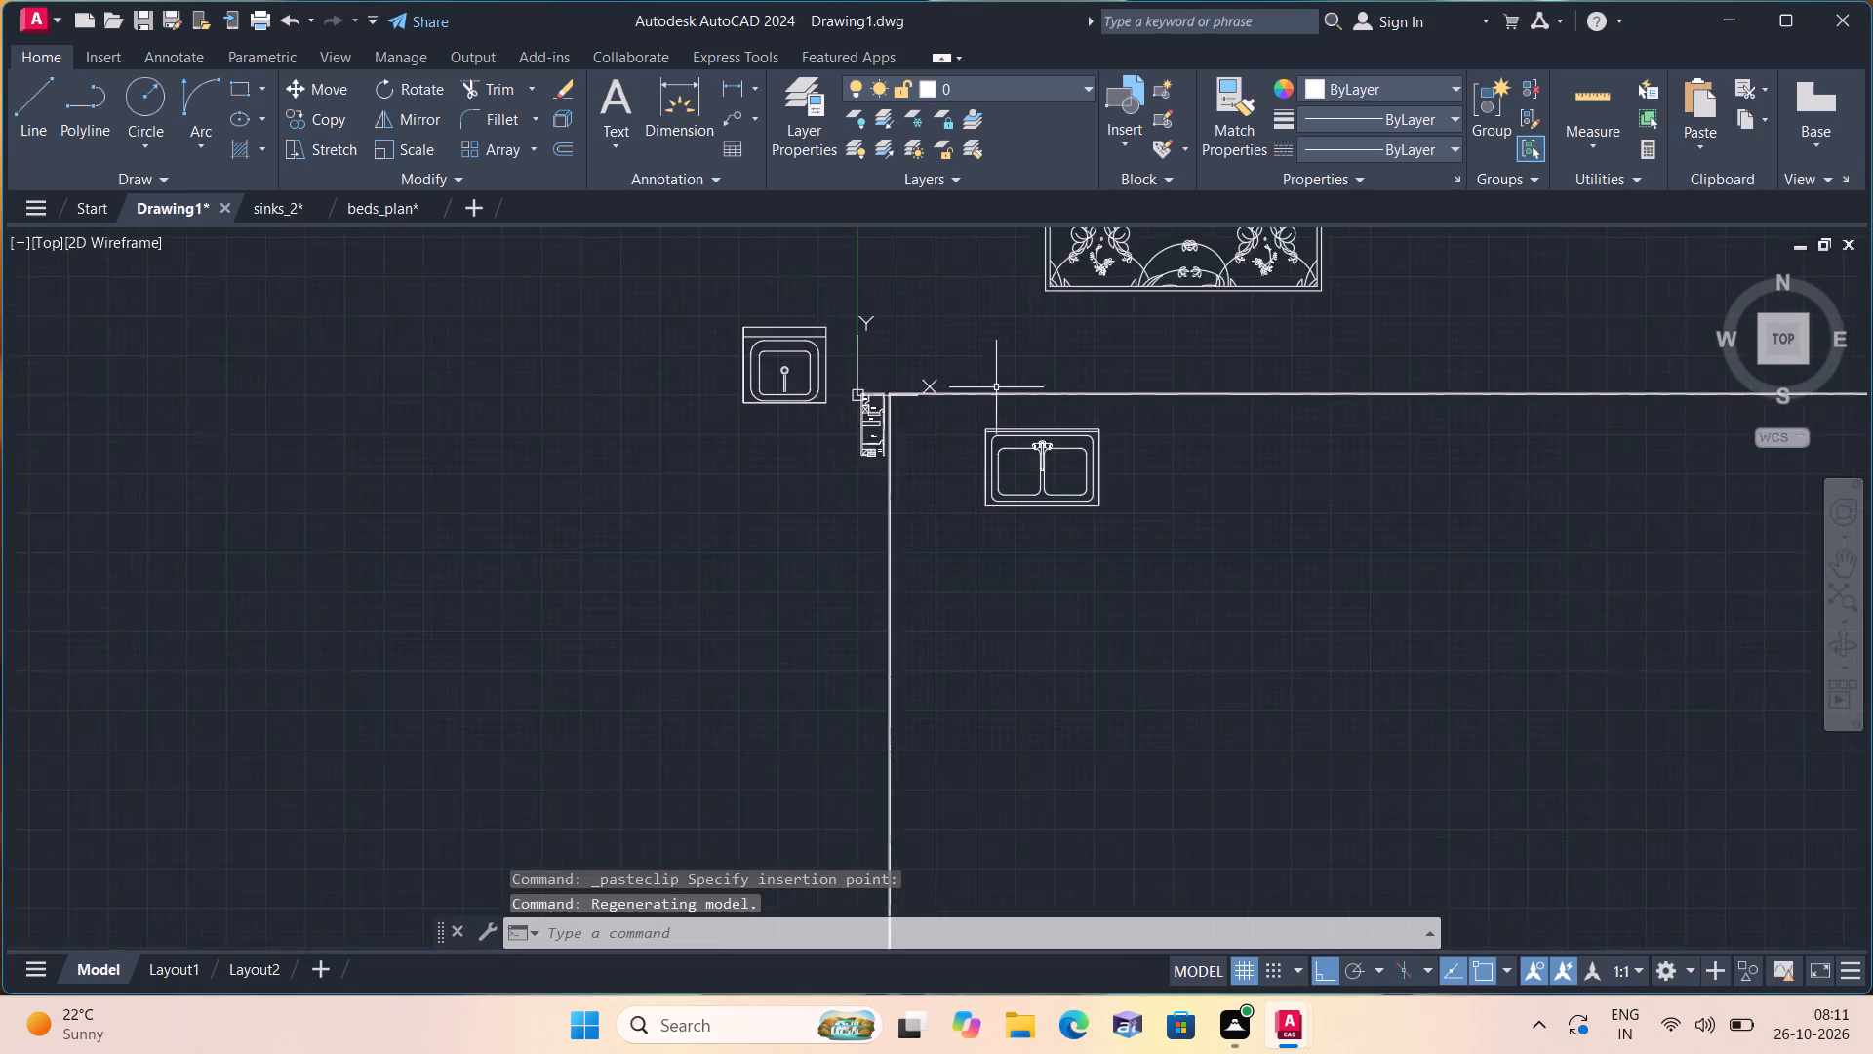
scroll(996, 387, down, 3)
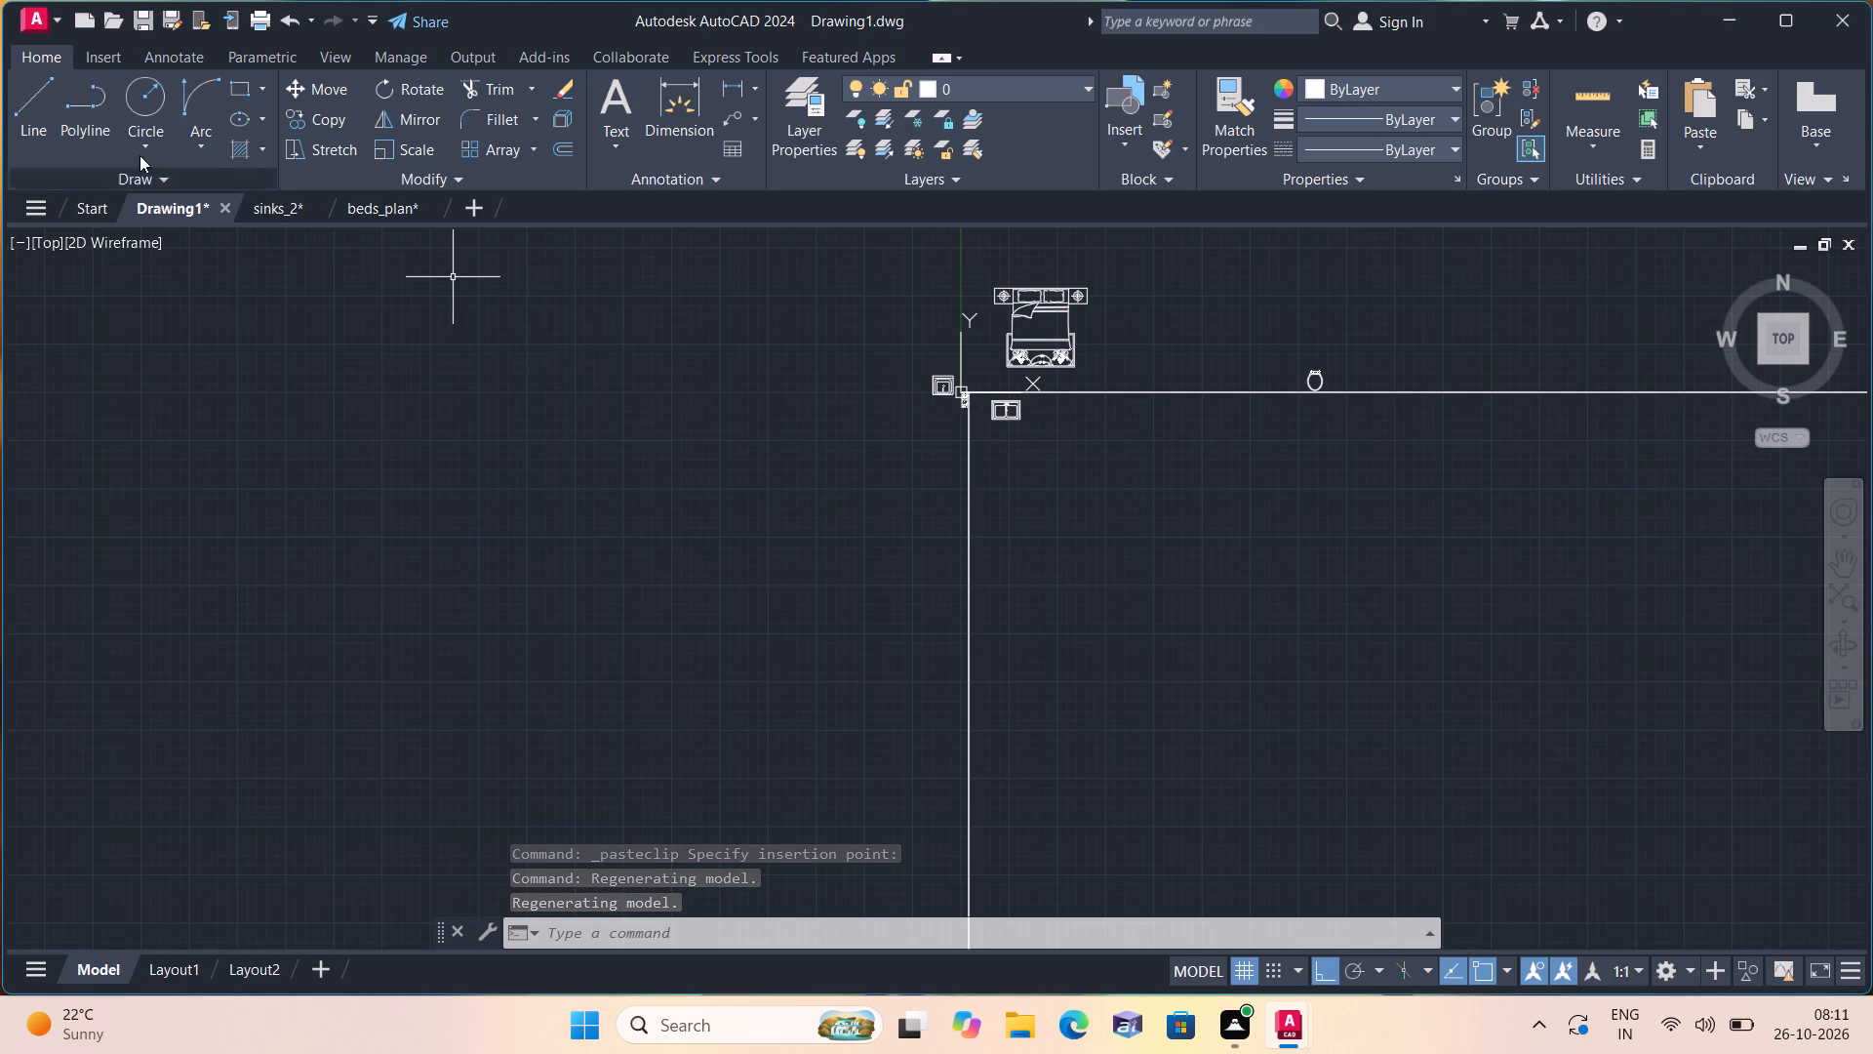
Open the recent drawing living_room_furniture (1).dwg.
click(28, 25)
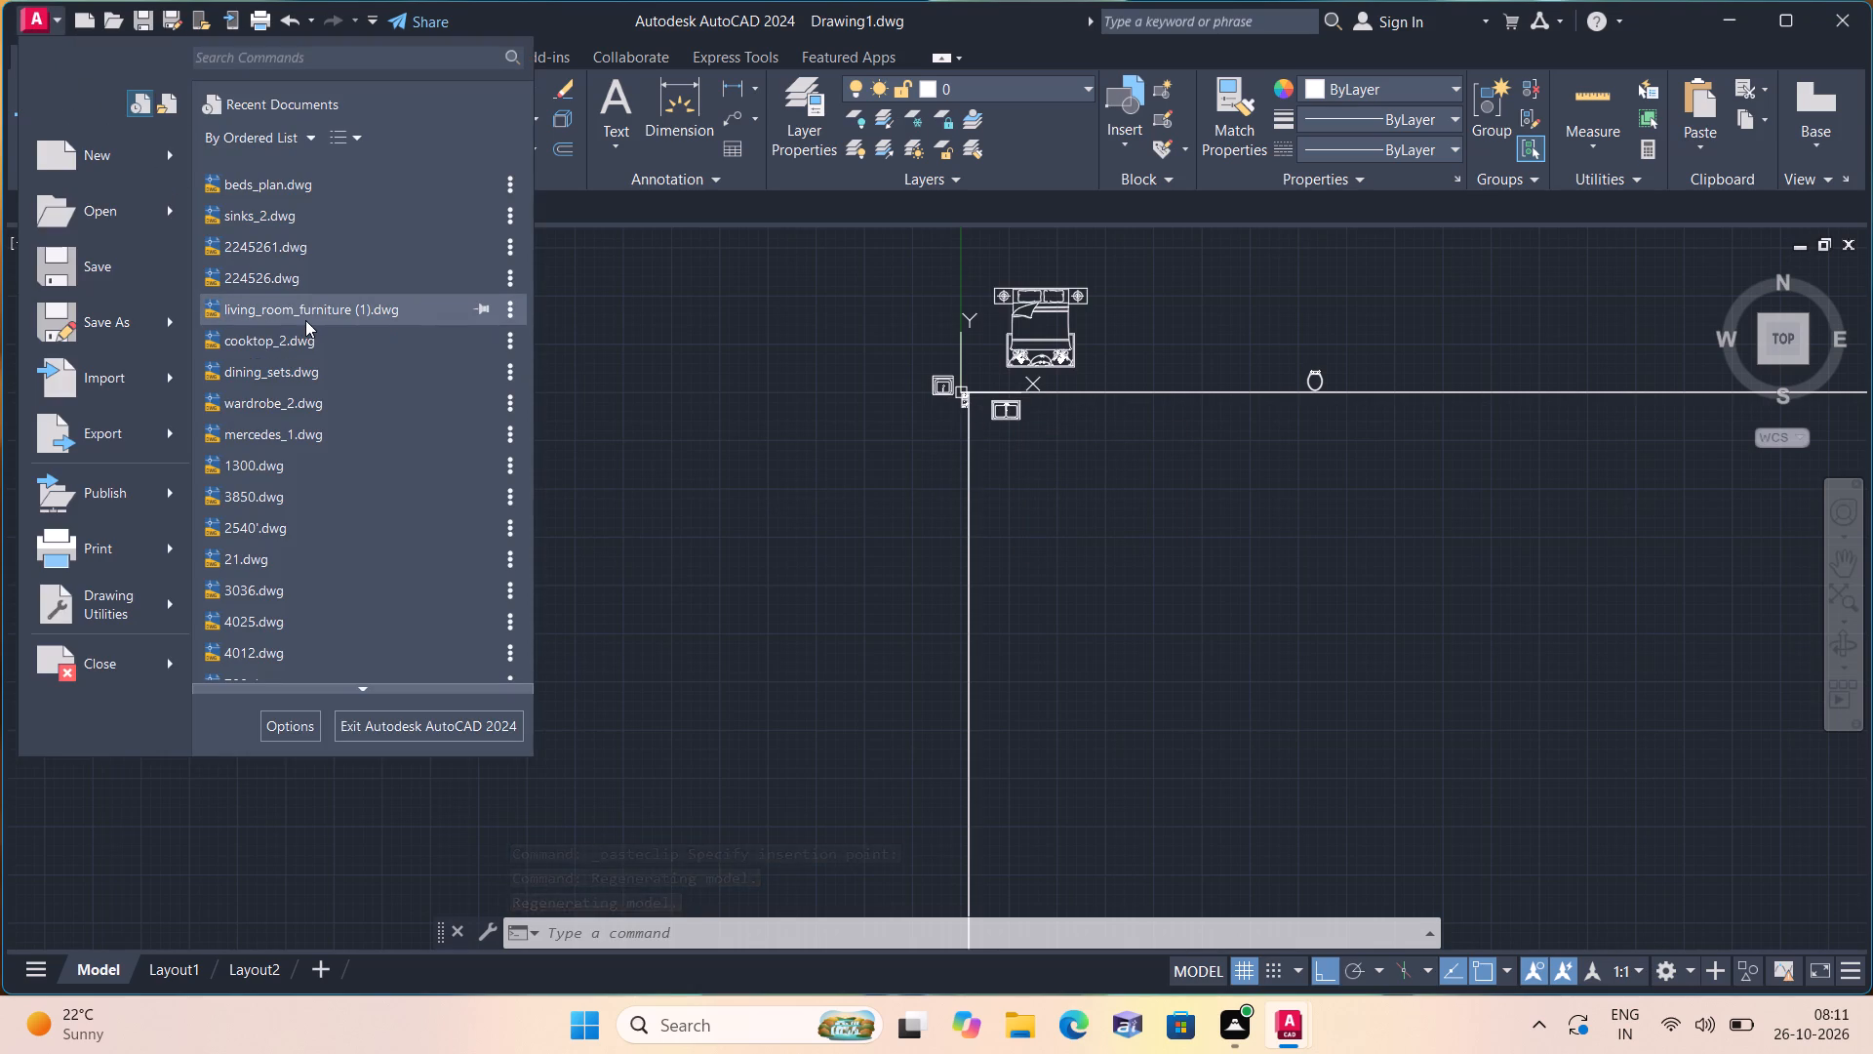
click(305, 320)
Copy the sofa set with armchairs, side tables and square coffee table into Drawing1, in empty space above the bed block.
scroll(649, 500, down, 2)
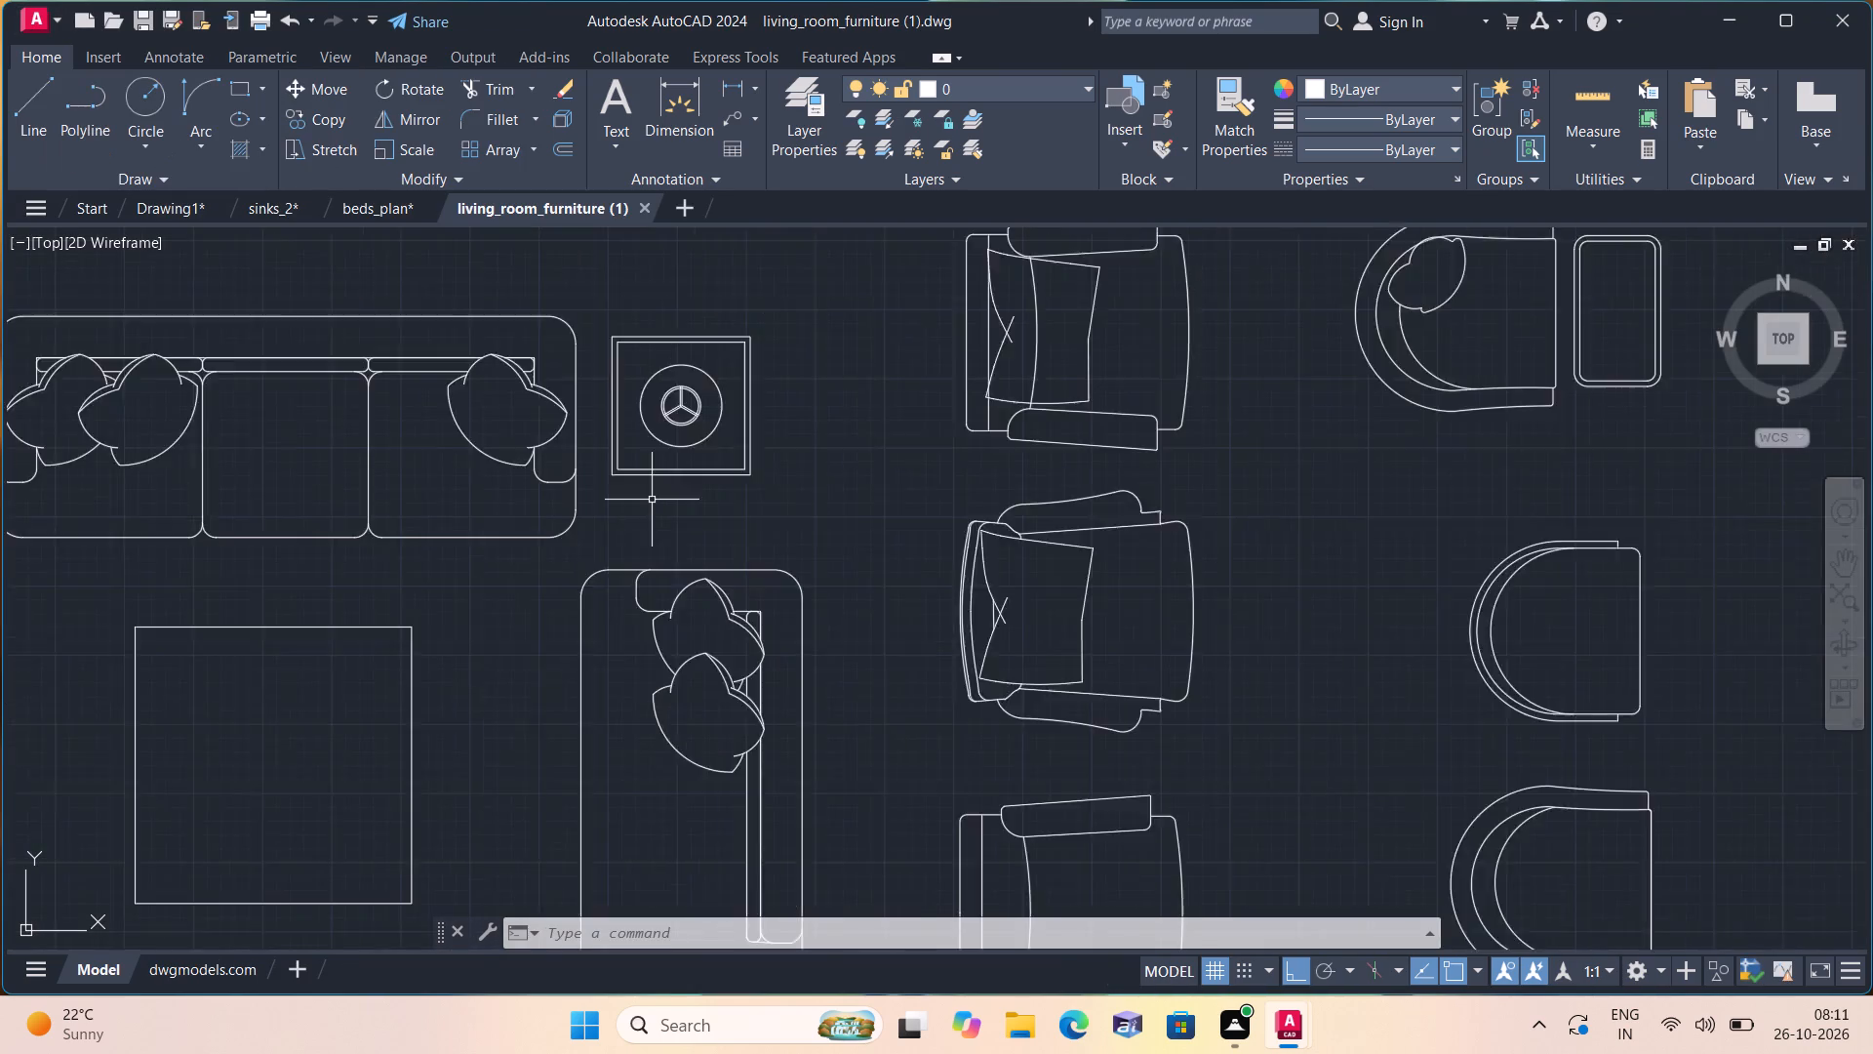
middle_drag(697, 668, 787, 550)
click(839, 718)
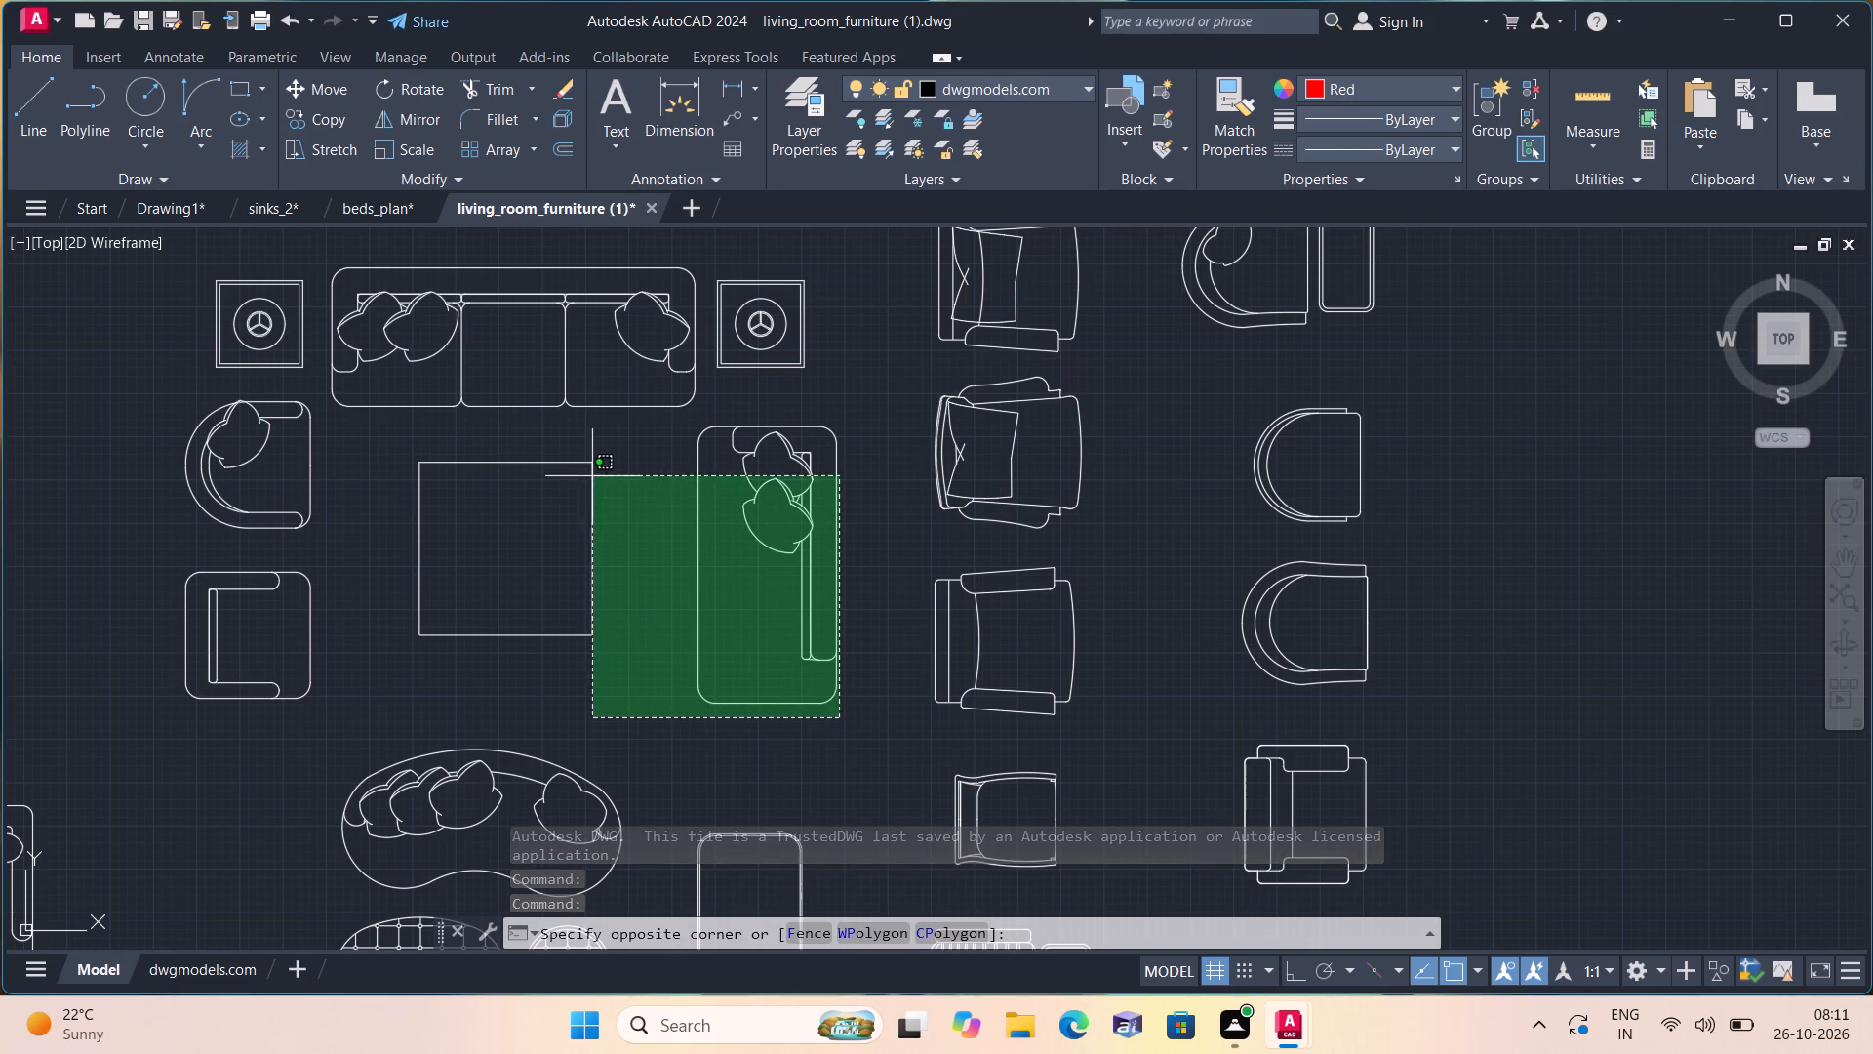
middle_drag(109, 398, 211, 528)
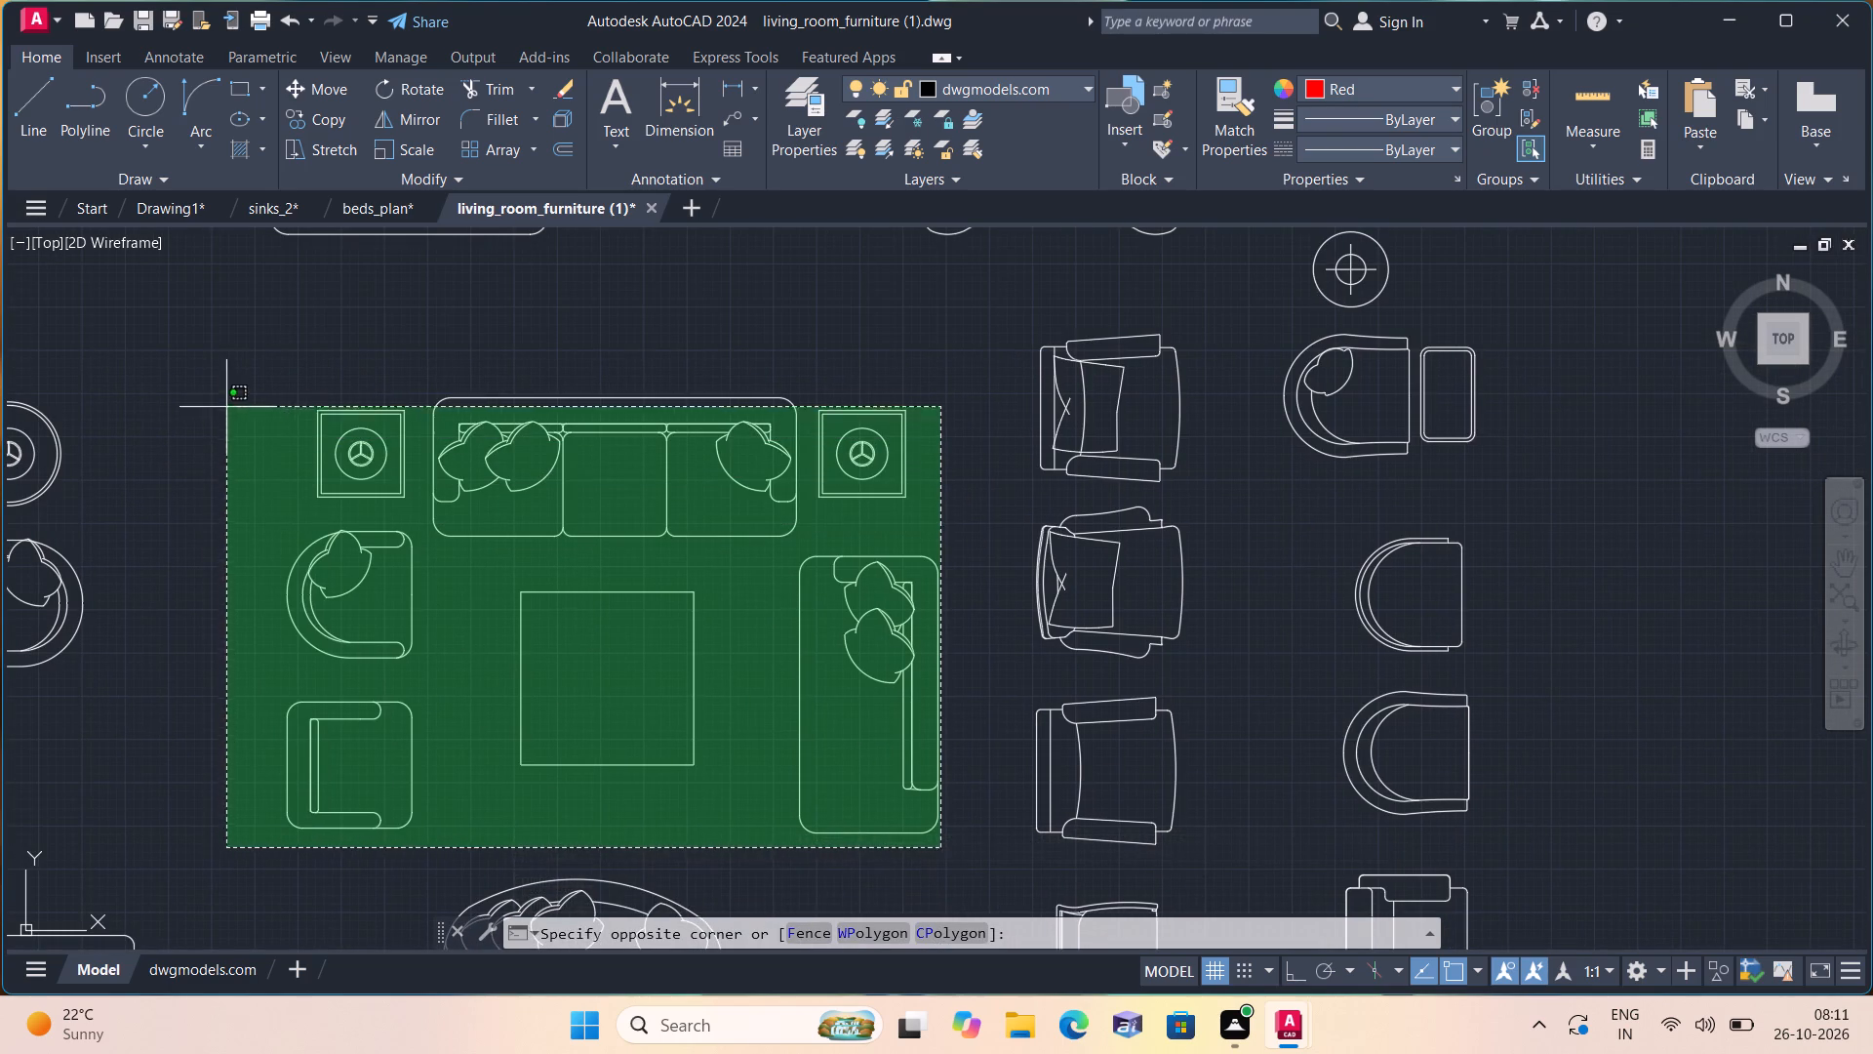
click(219, 354)
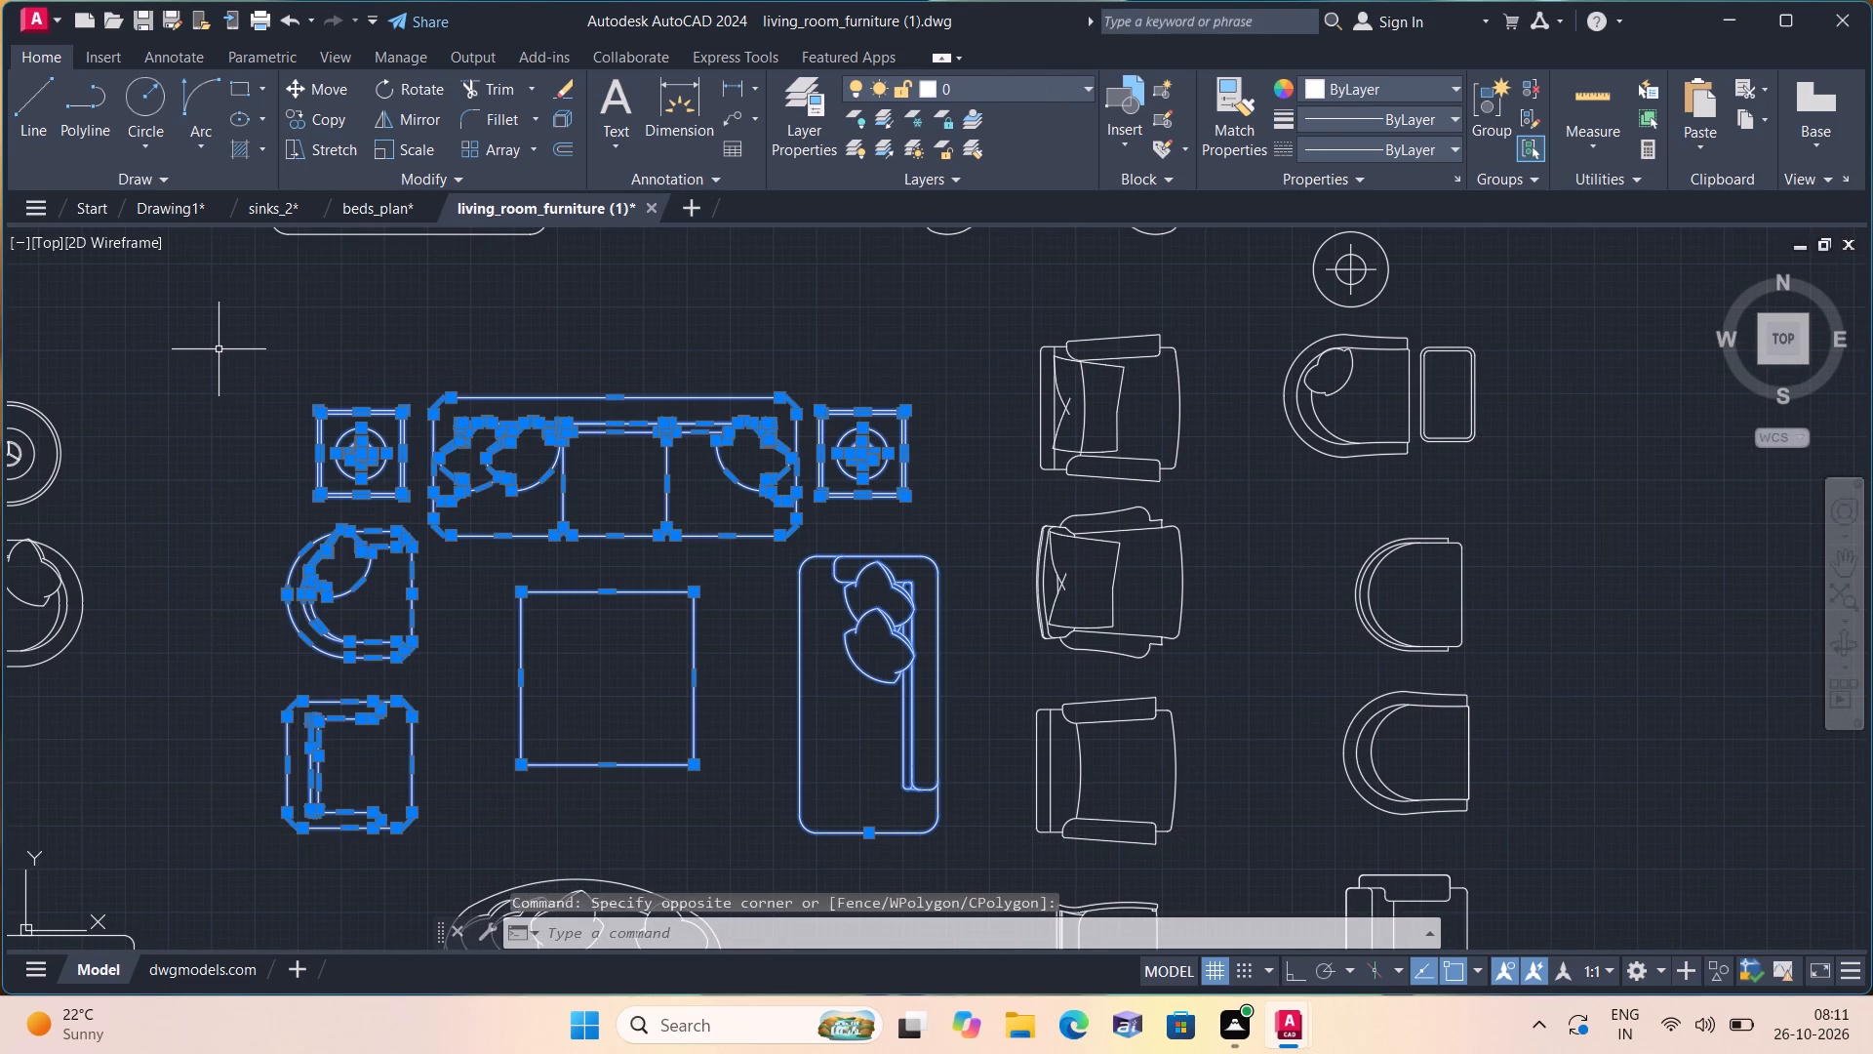
key(ctrl+c)
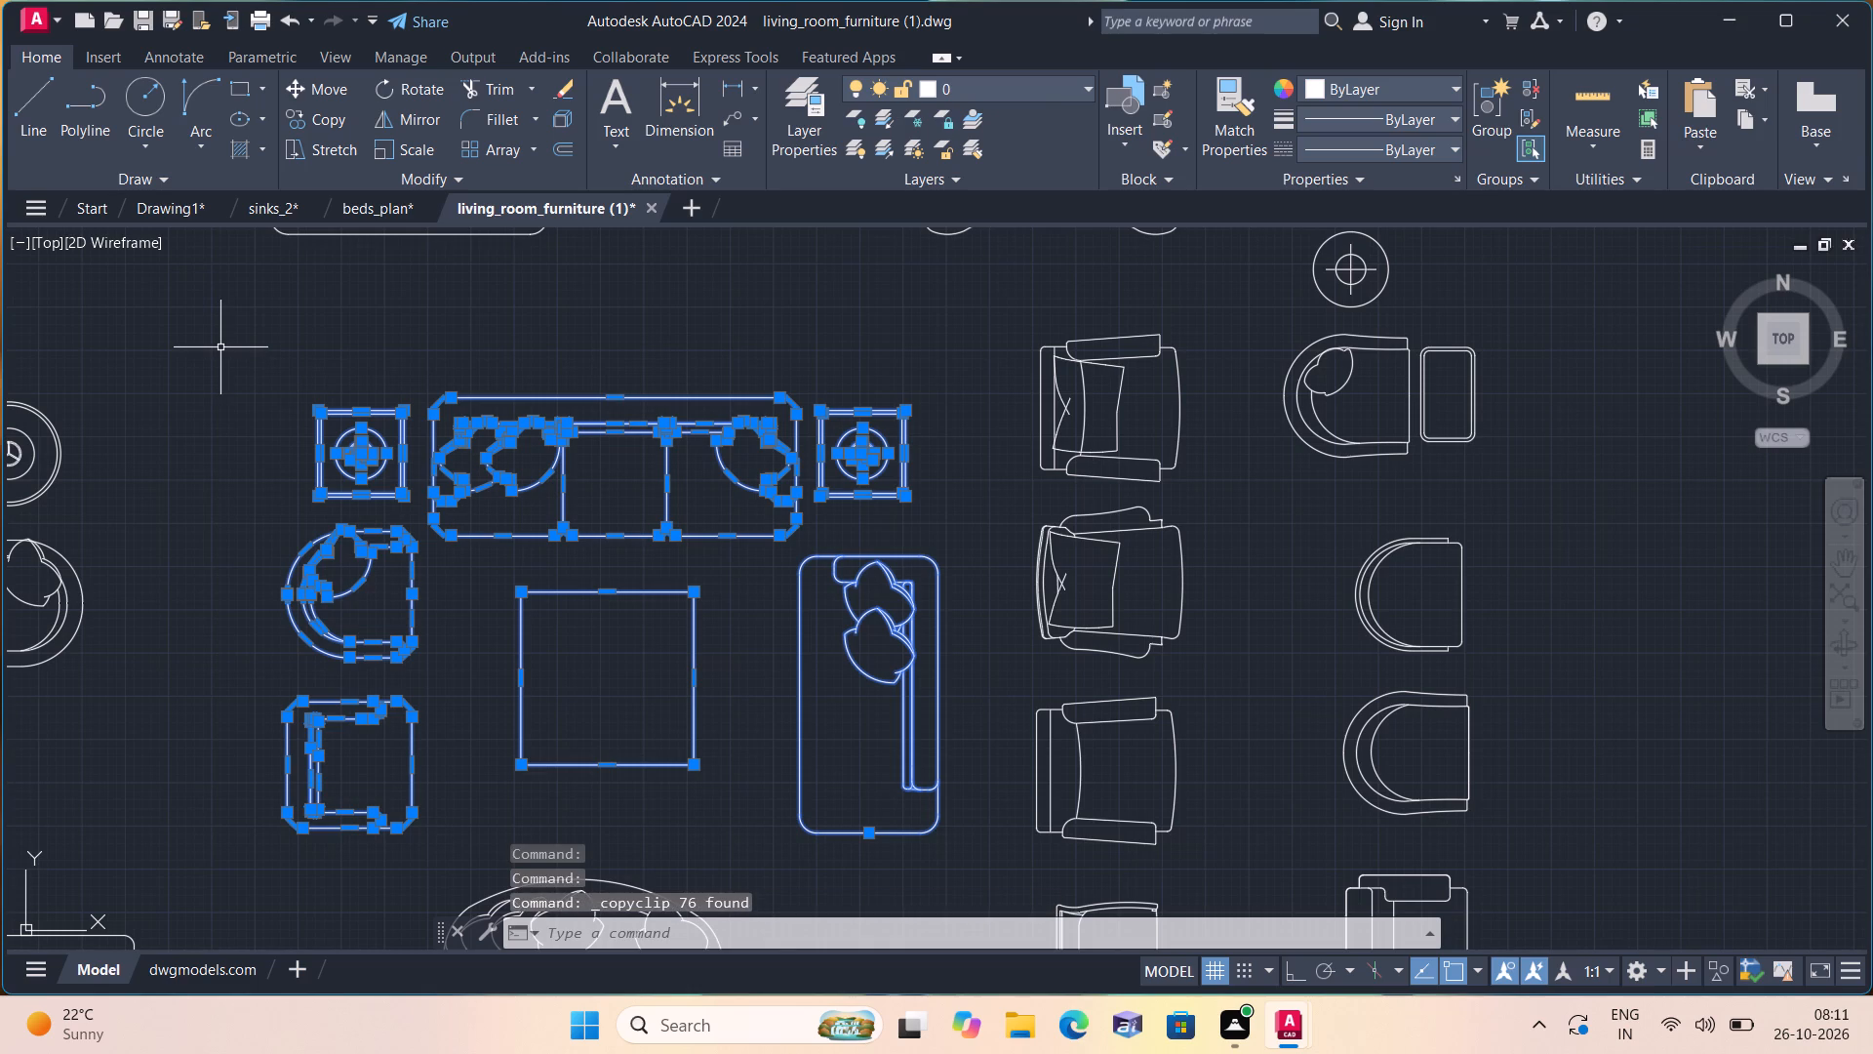
click(177, 203)
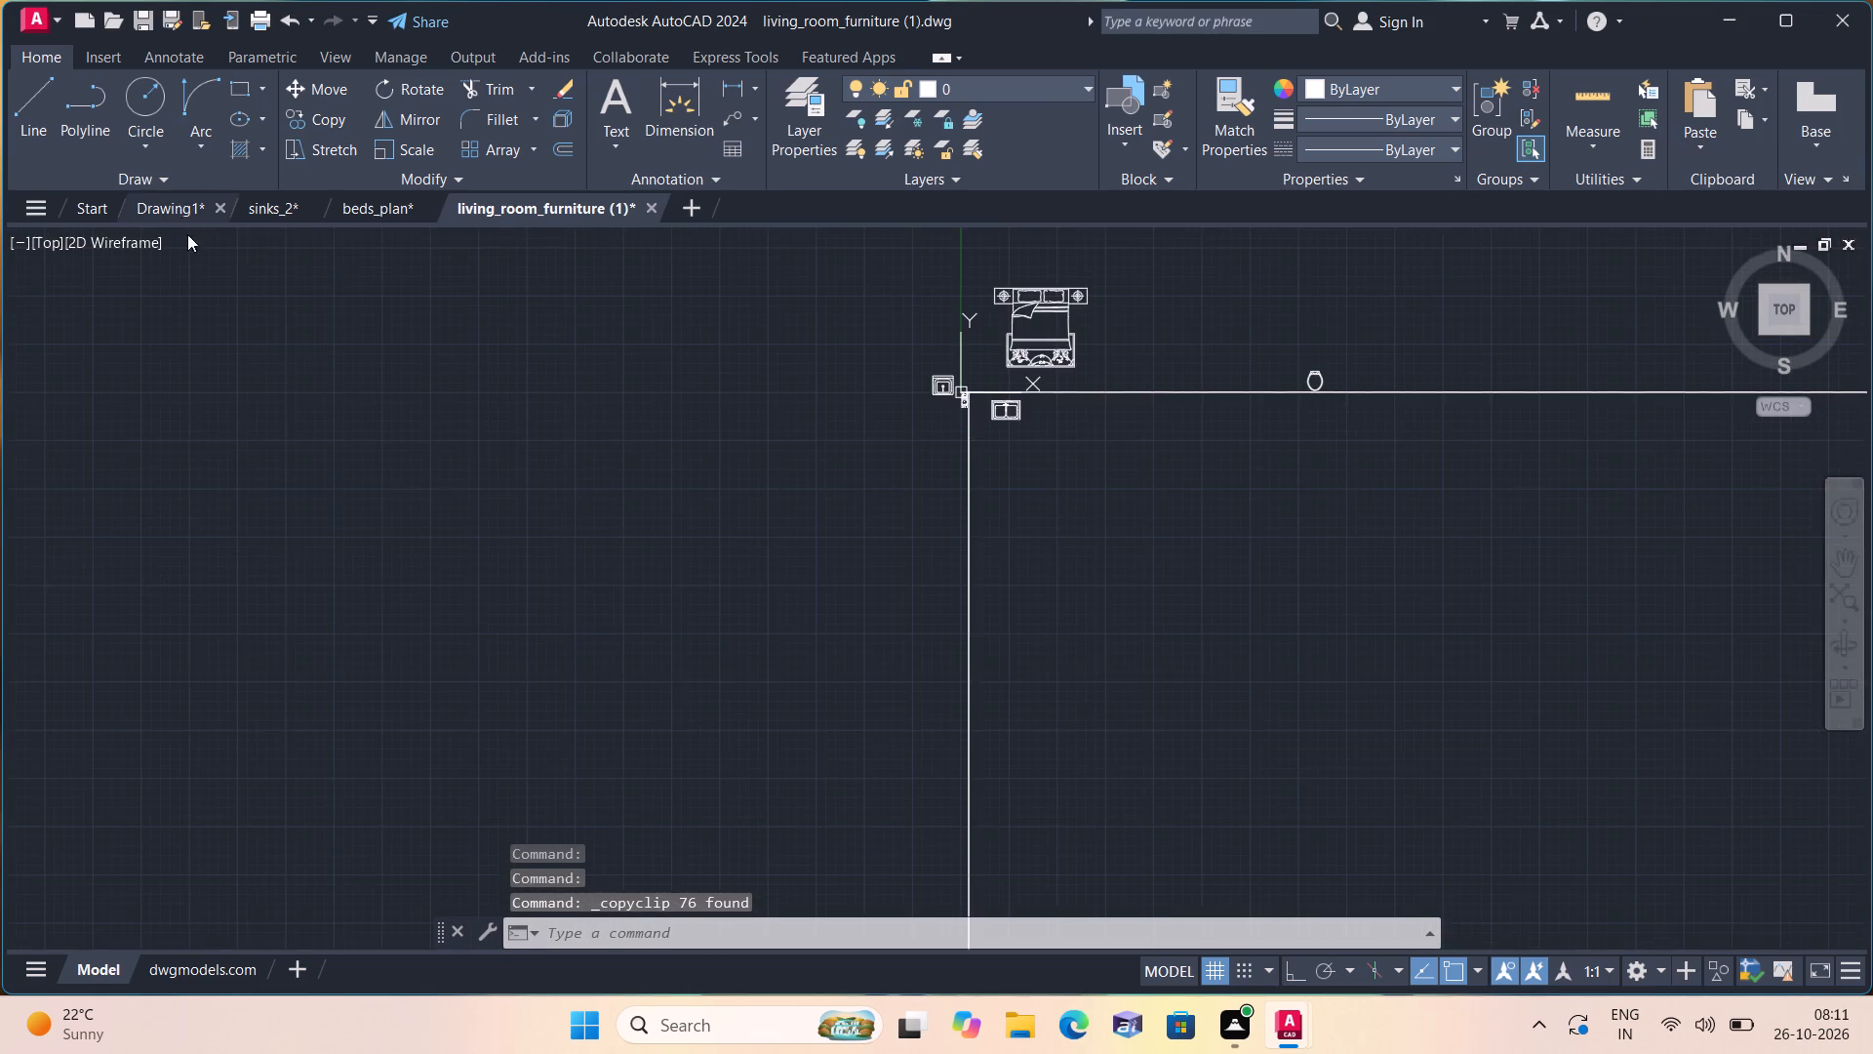
key(ctrl+v)
ctrl+scroll(250, 382, down, 4)
scroll(637, 497, up, 2)
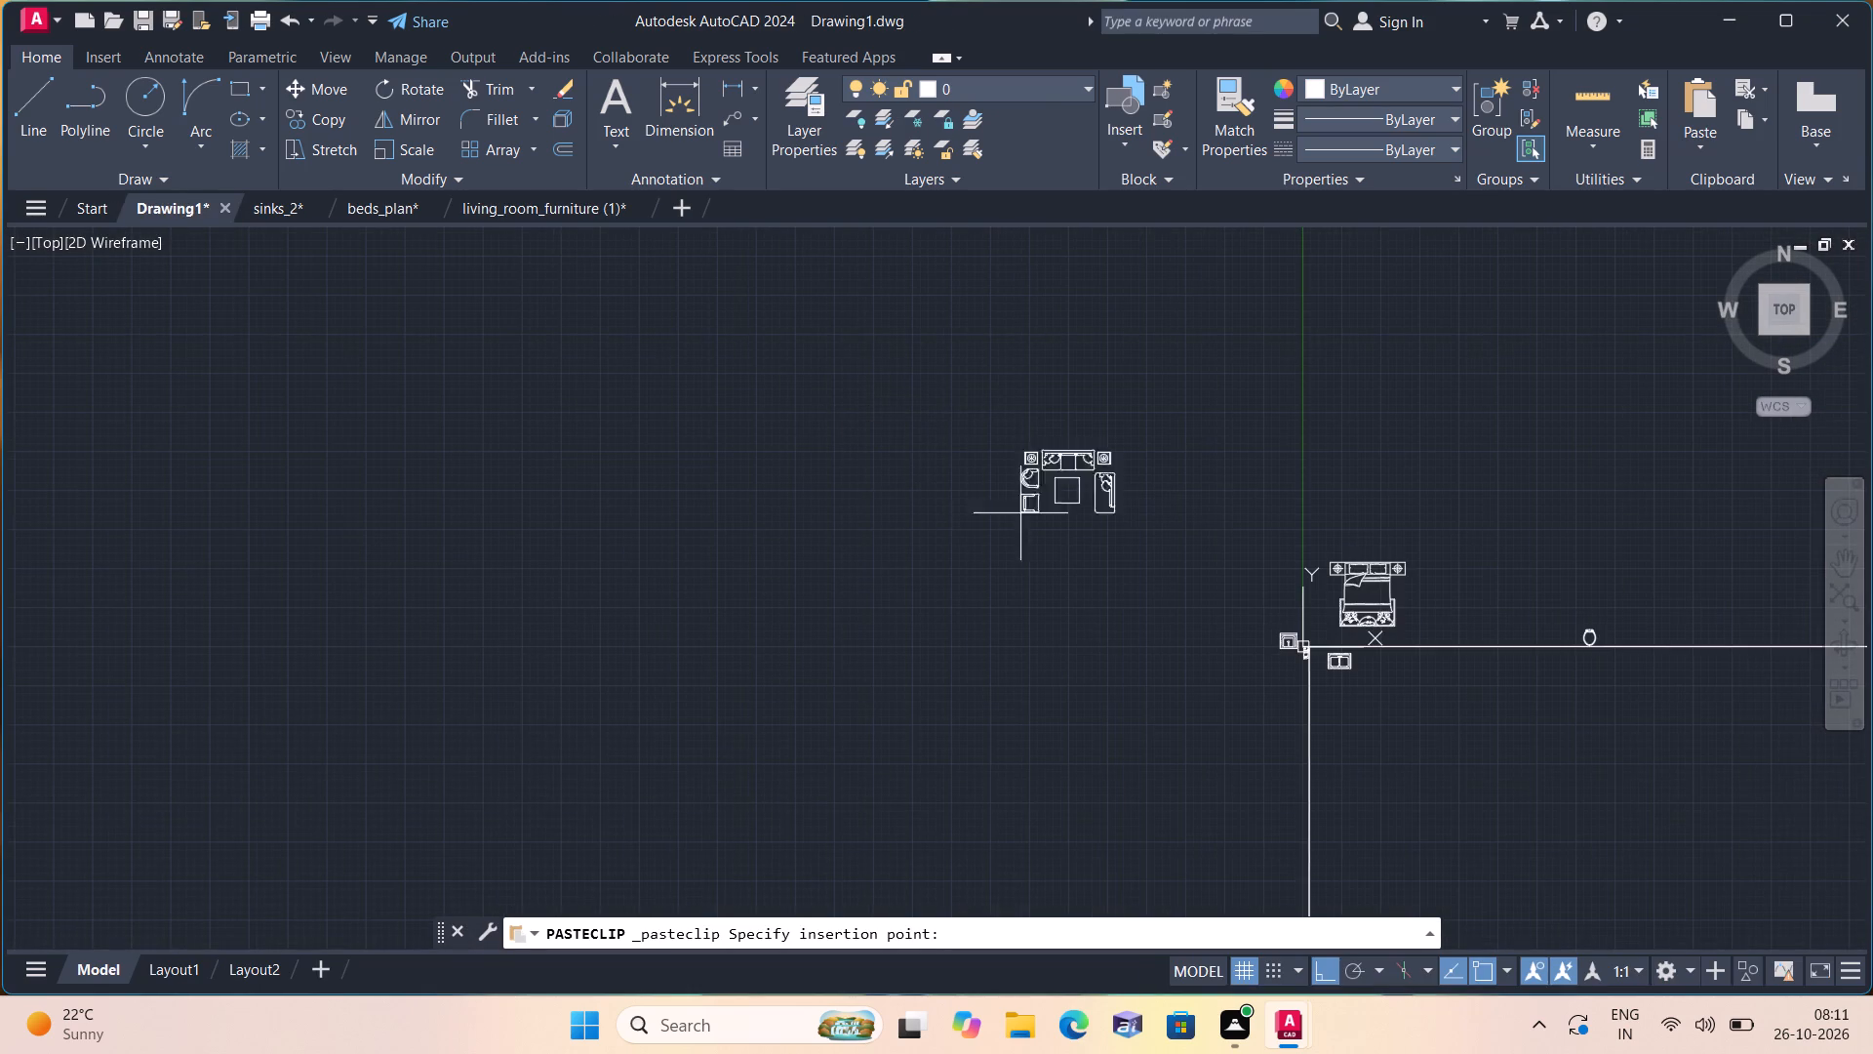
middle_drag(1054, 507, 540, 556)
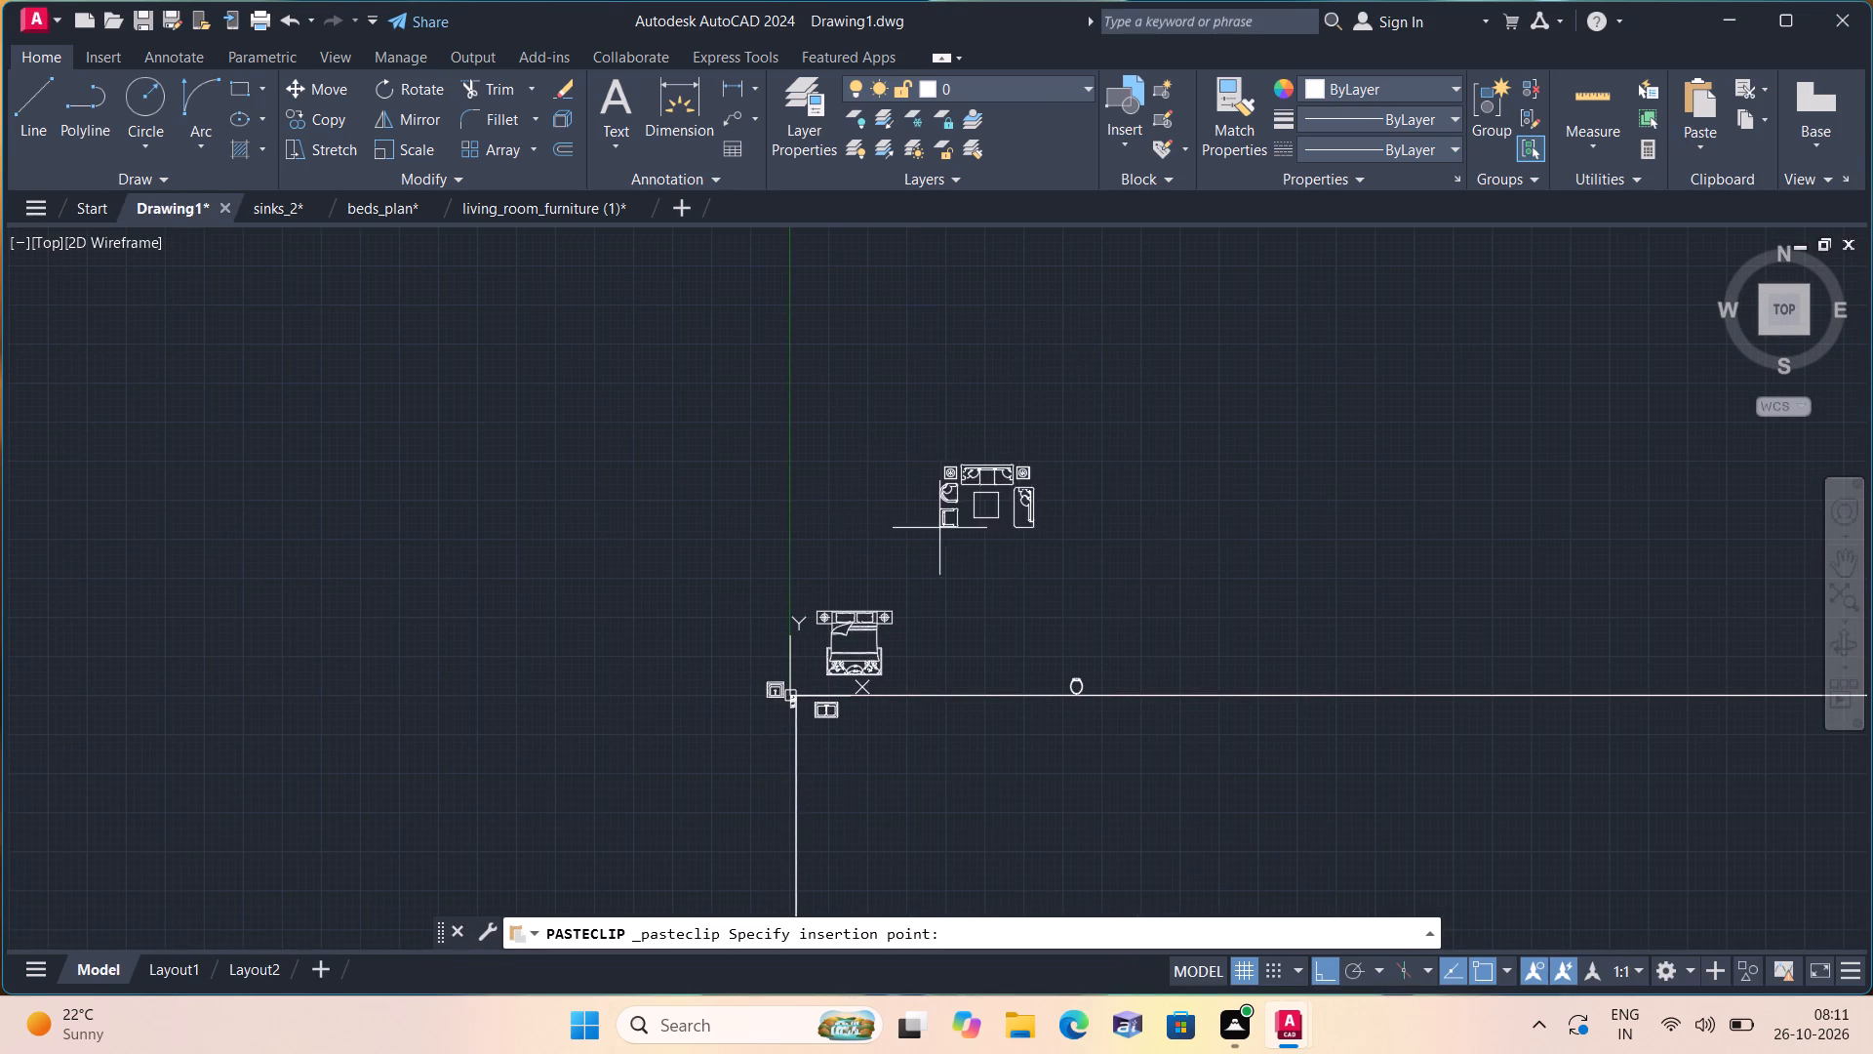
click(969, 514)
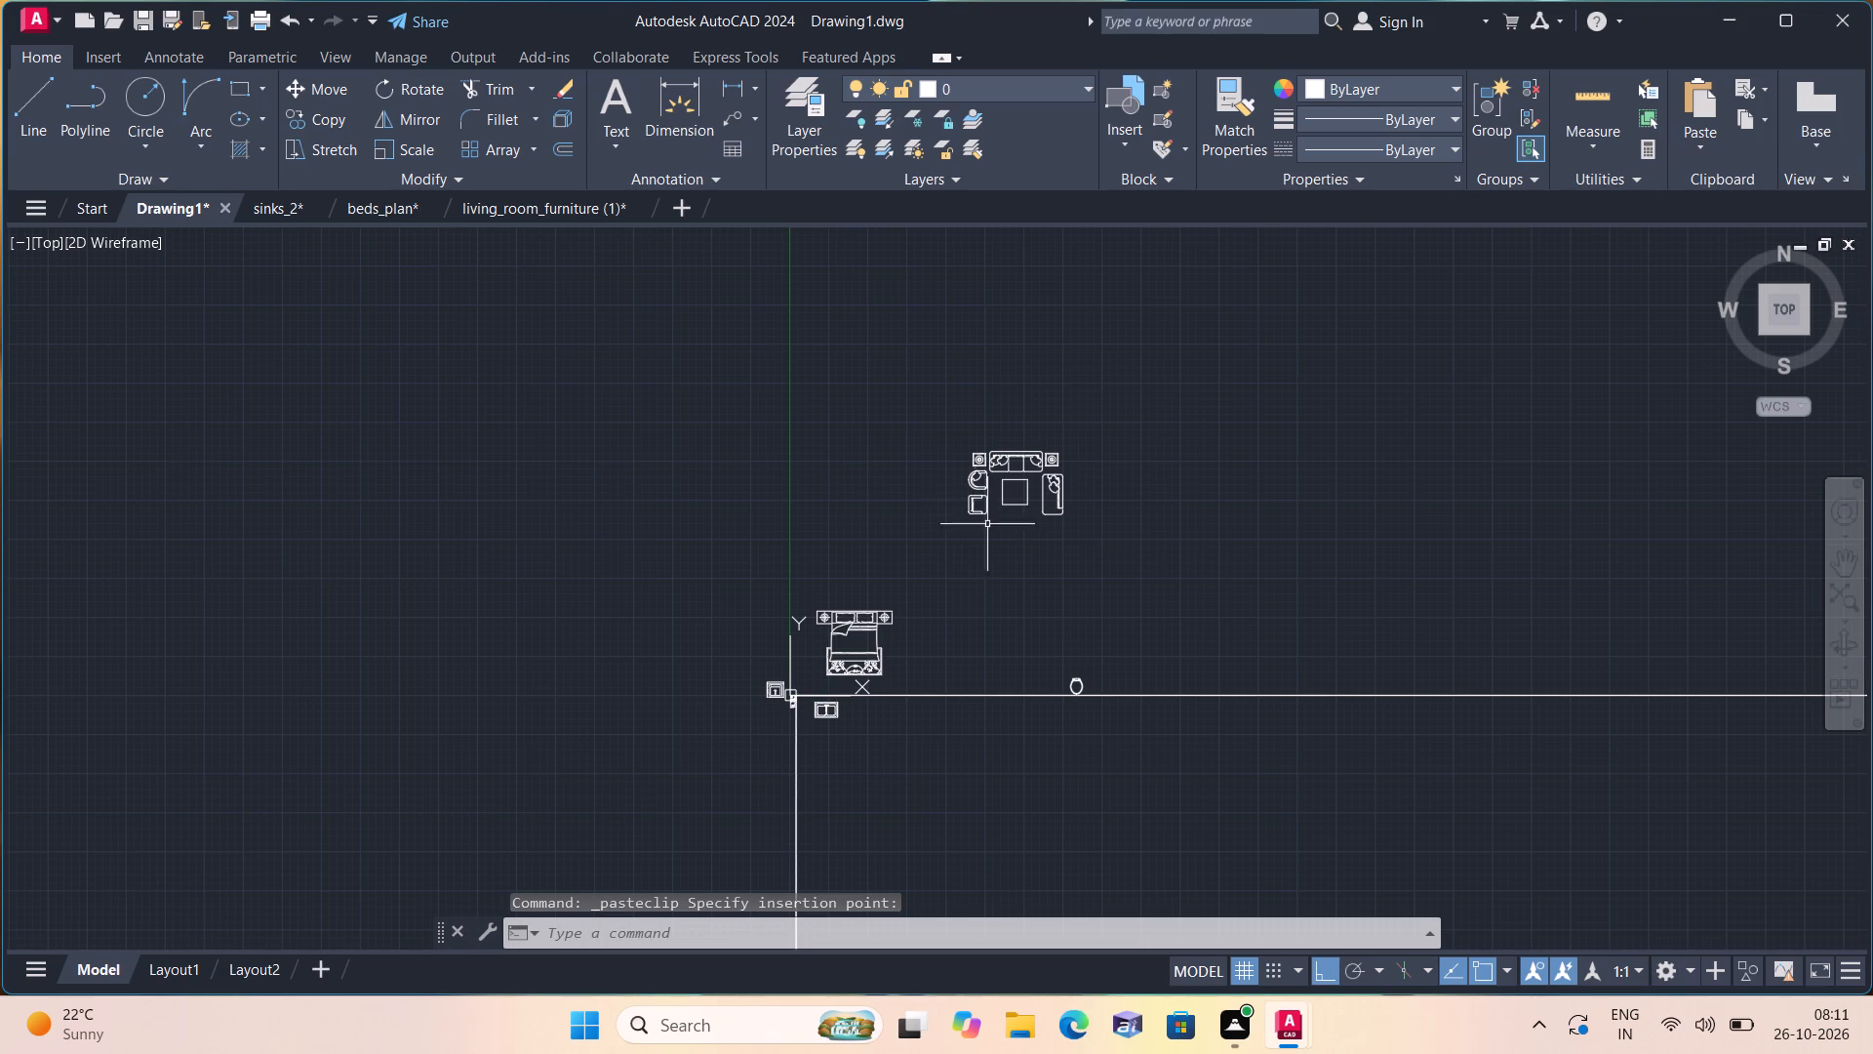
Rotate the whole pasted living room set 90° counterclockwise about a point by the coffee table's lower edge.
scroll(1066, 522, up, 2)
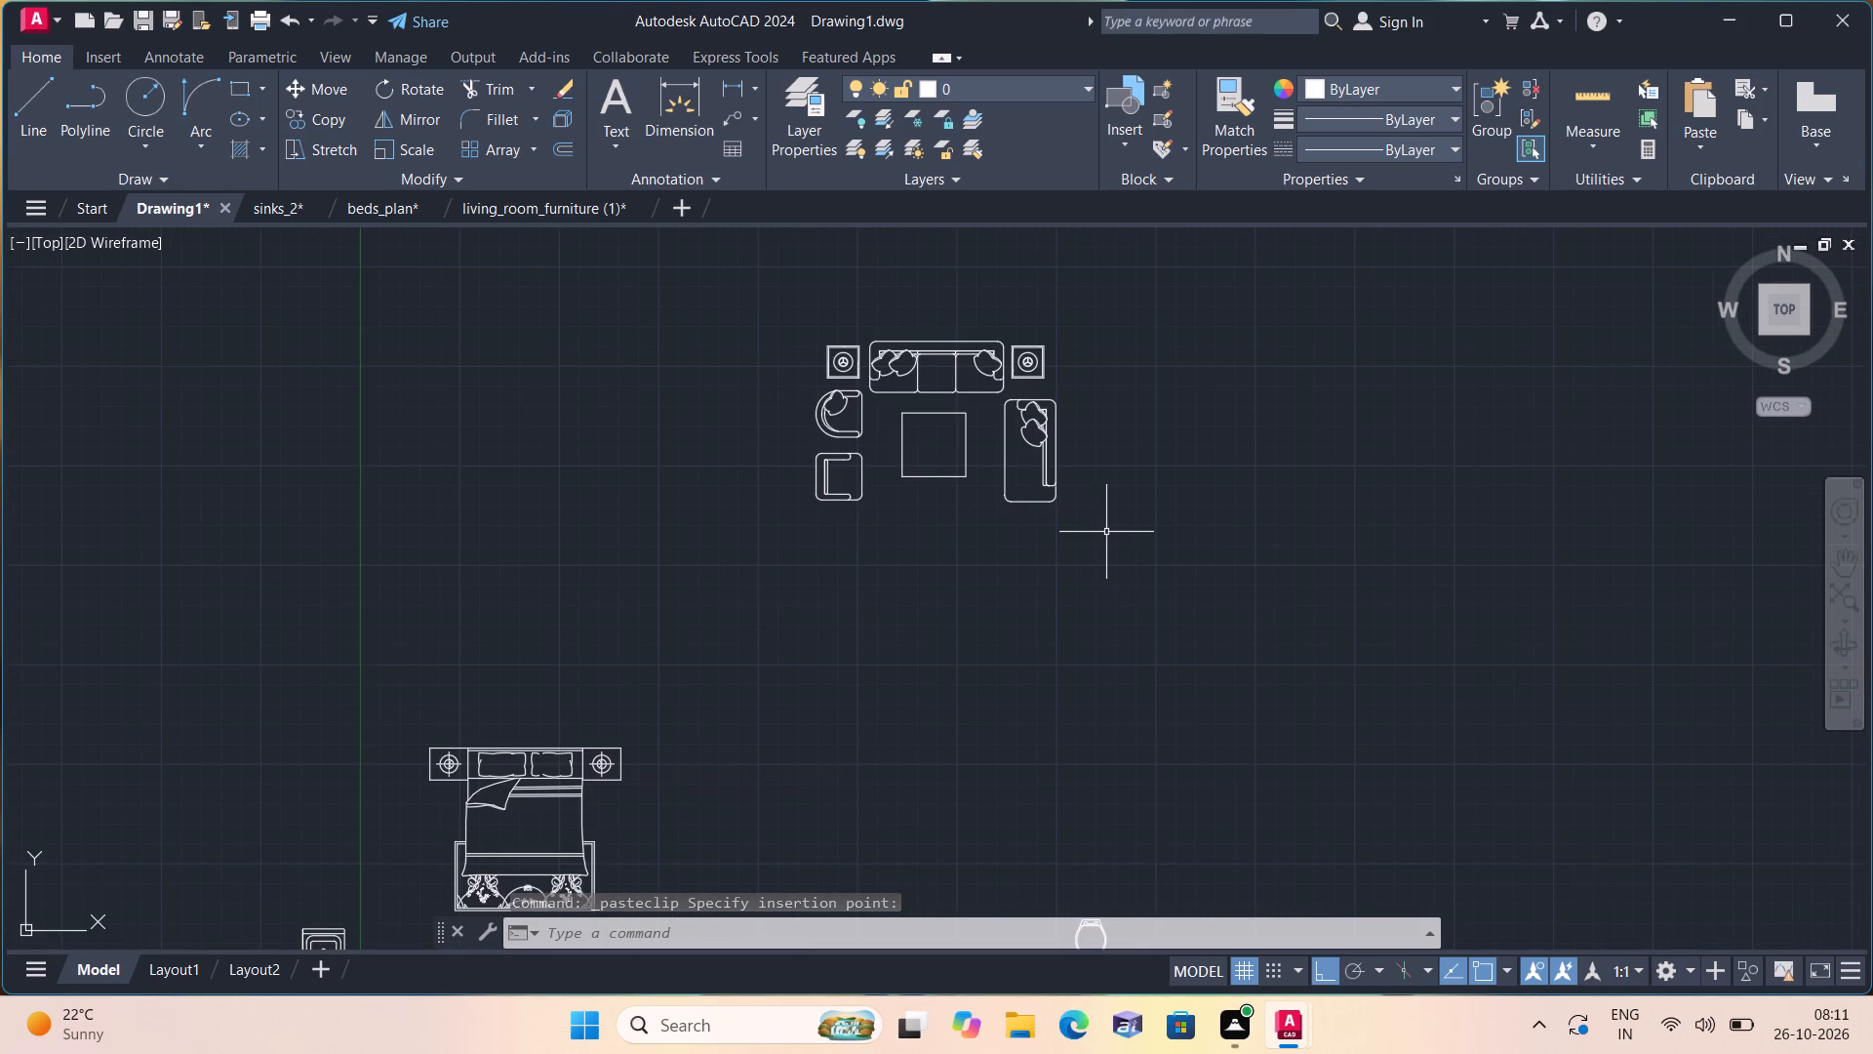
click(1113, 555)
click(707, 311)
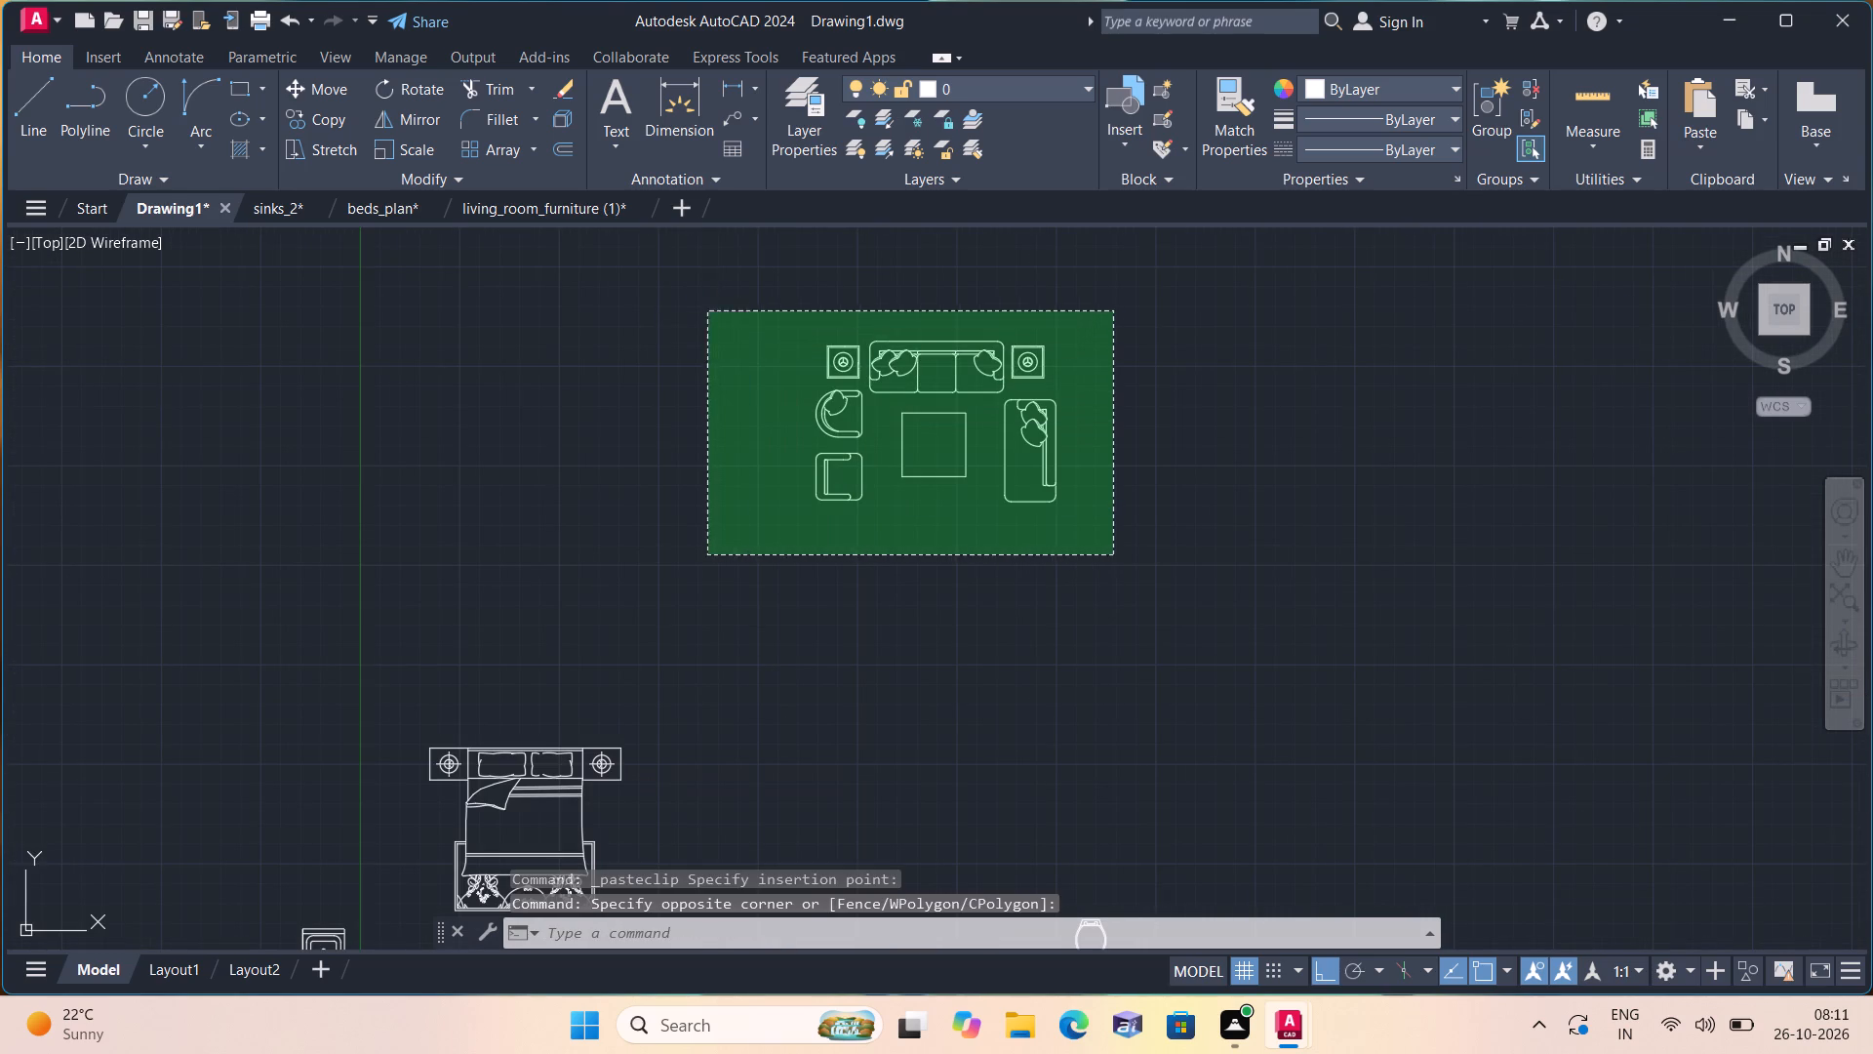
click(413, 86)
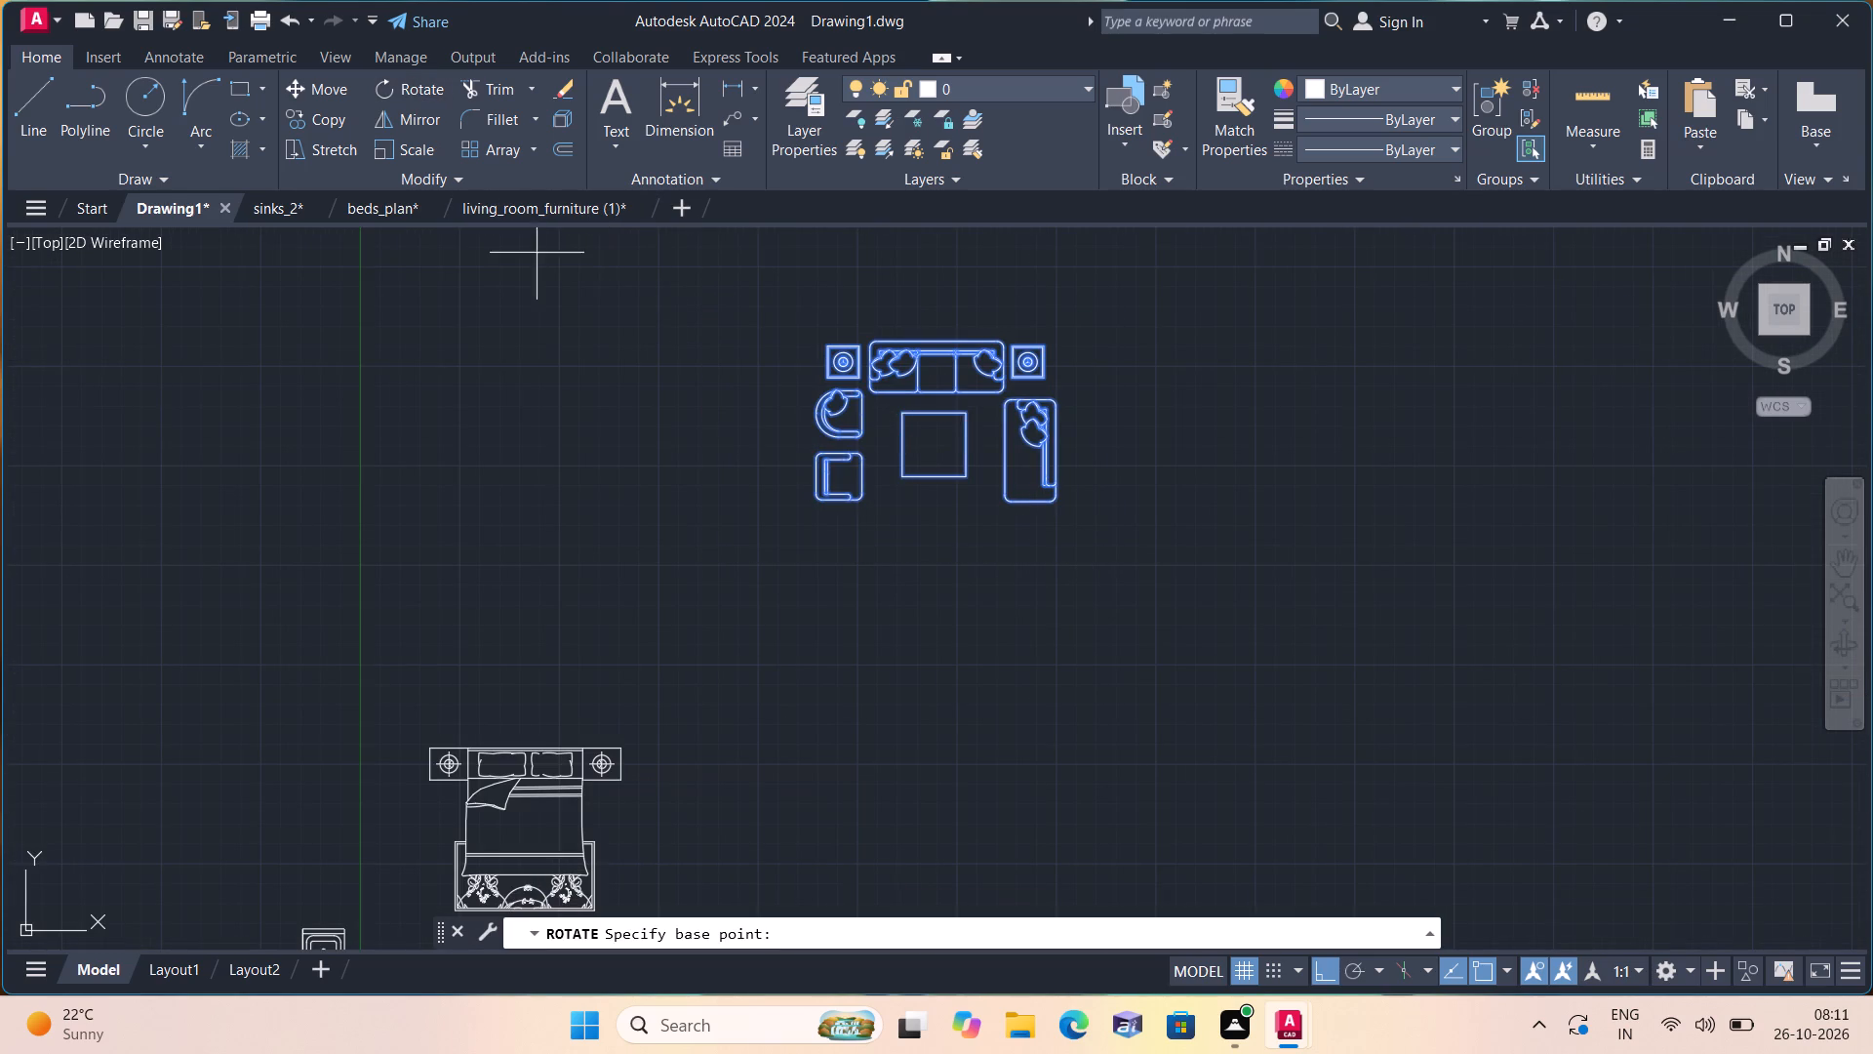
click(949, 488)
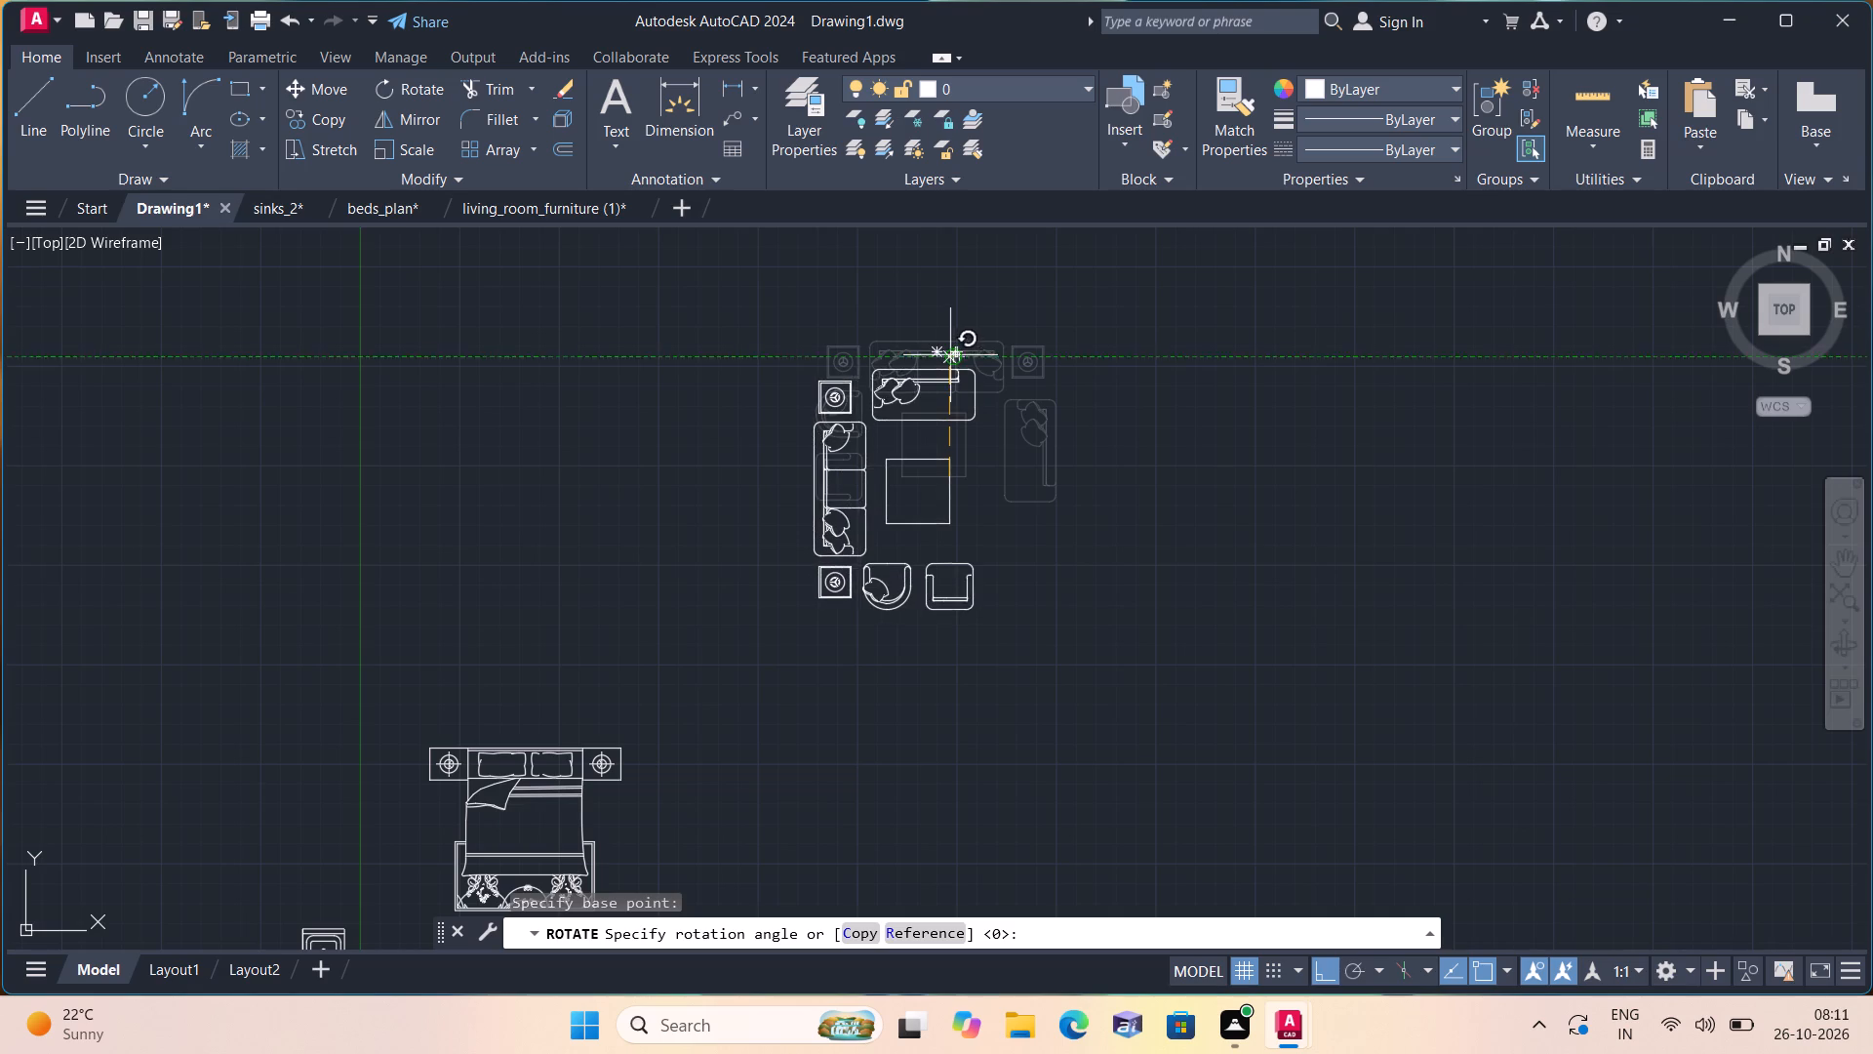
click(927, 307)
Open the recent drawing cooktop_2.dwg.
scroll(920, 355, down, 2)
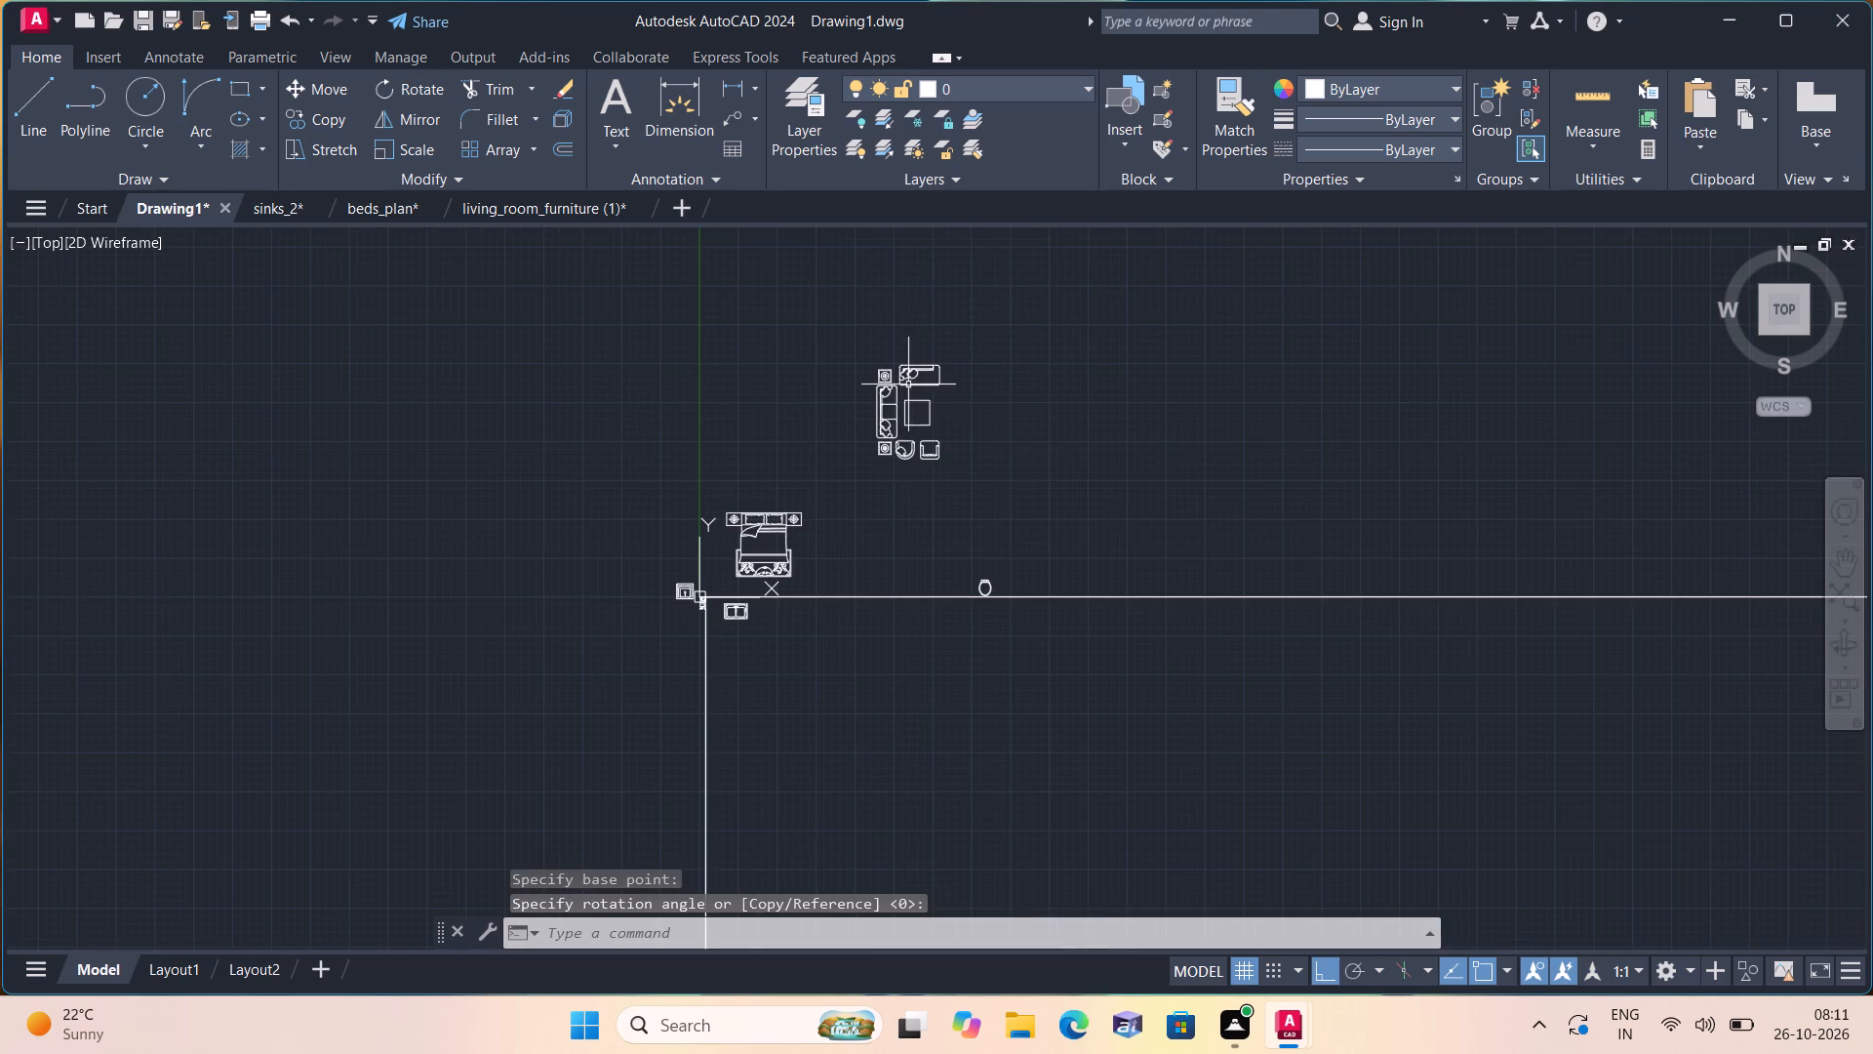
scroll(750, 605, up, 2)
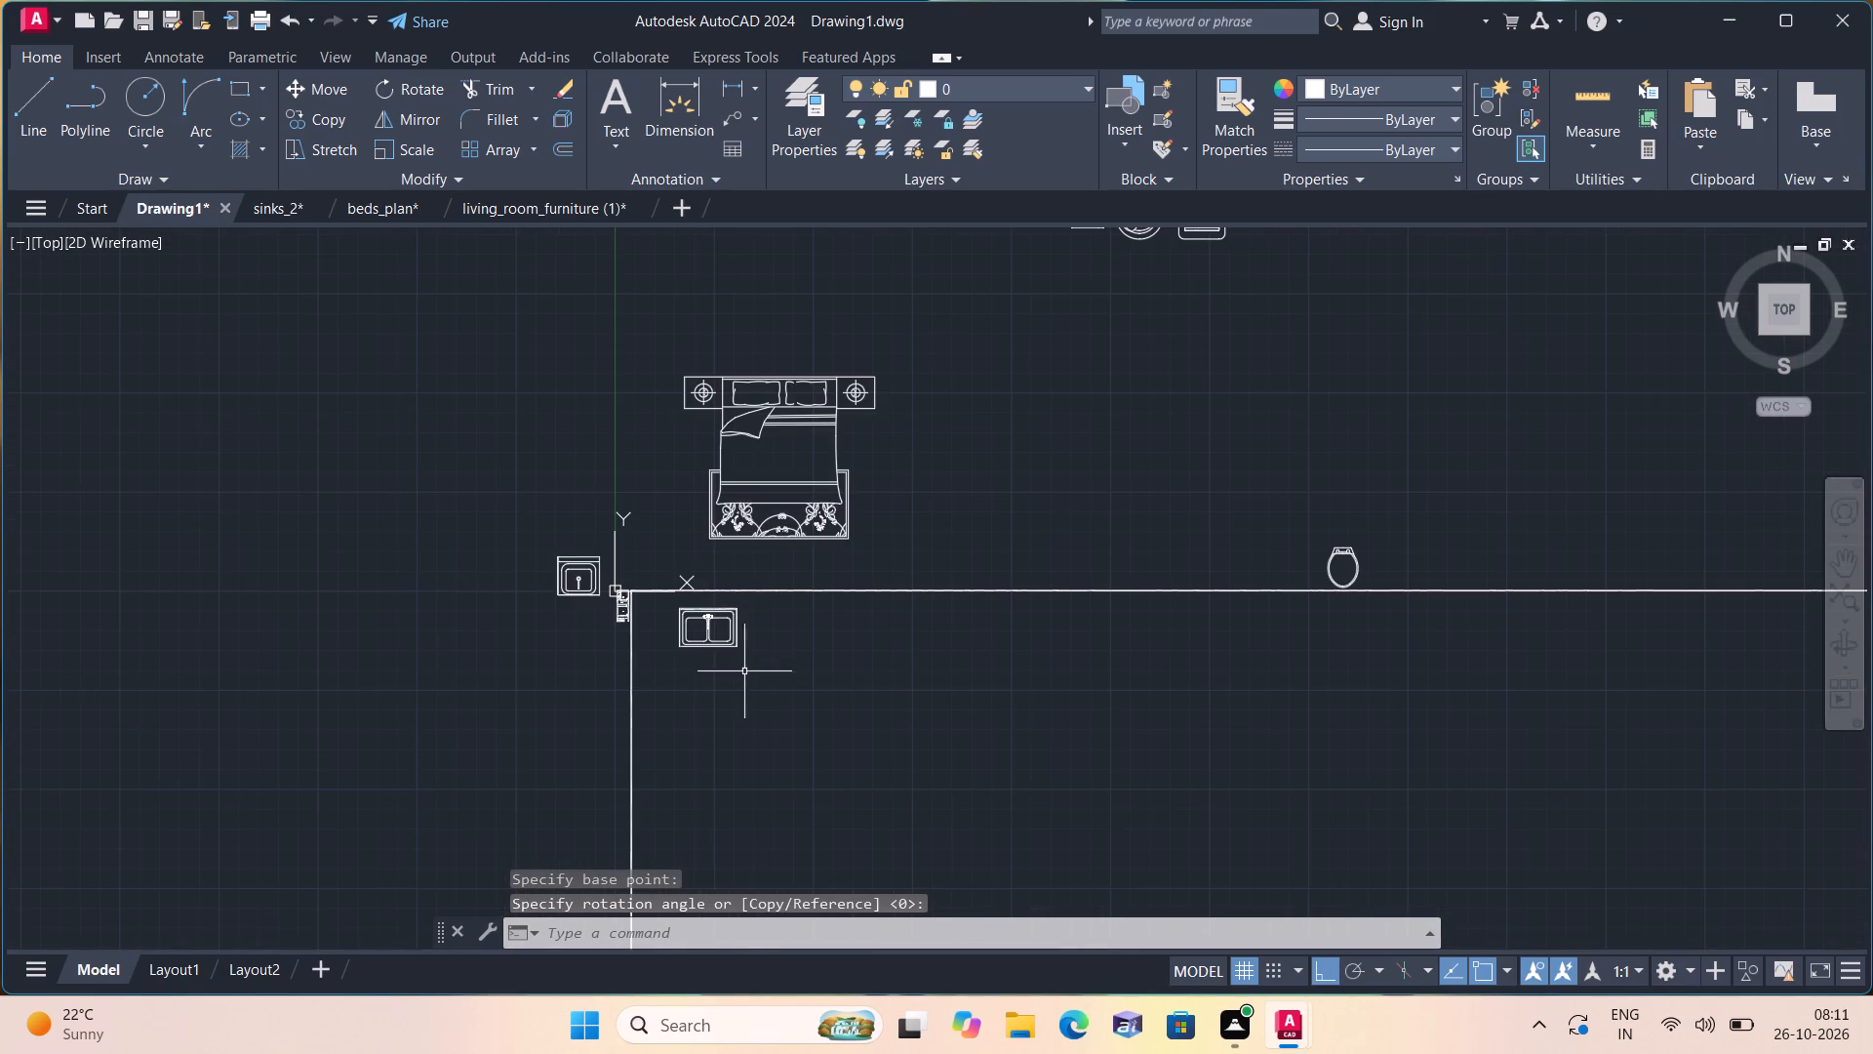
scroll(738, 674, up, 2)
scroll(698, 636, down, 2)
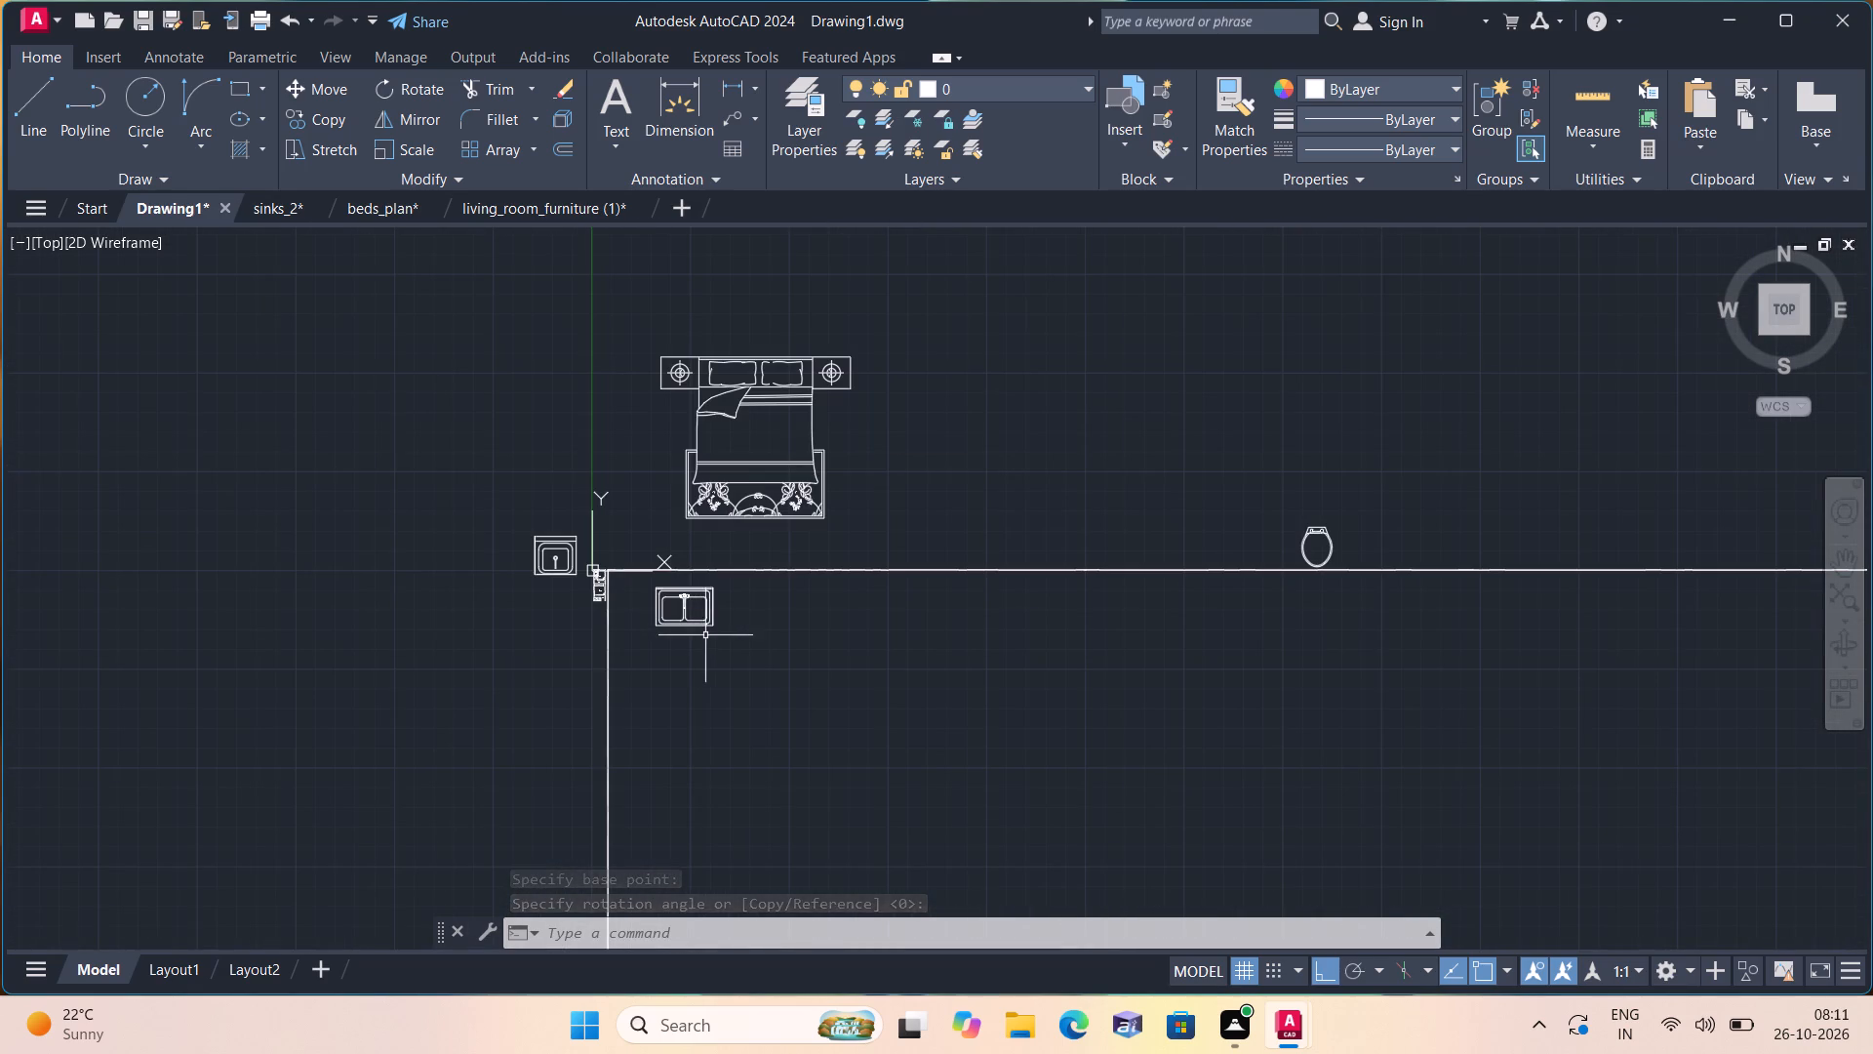
click(38, 27)
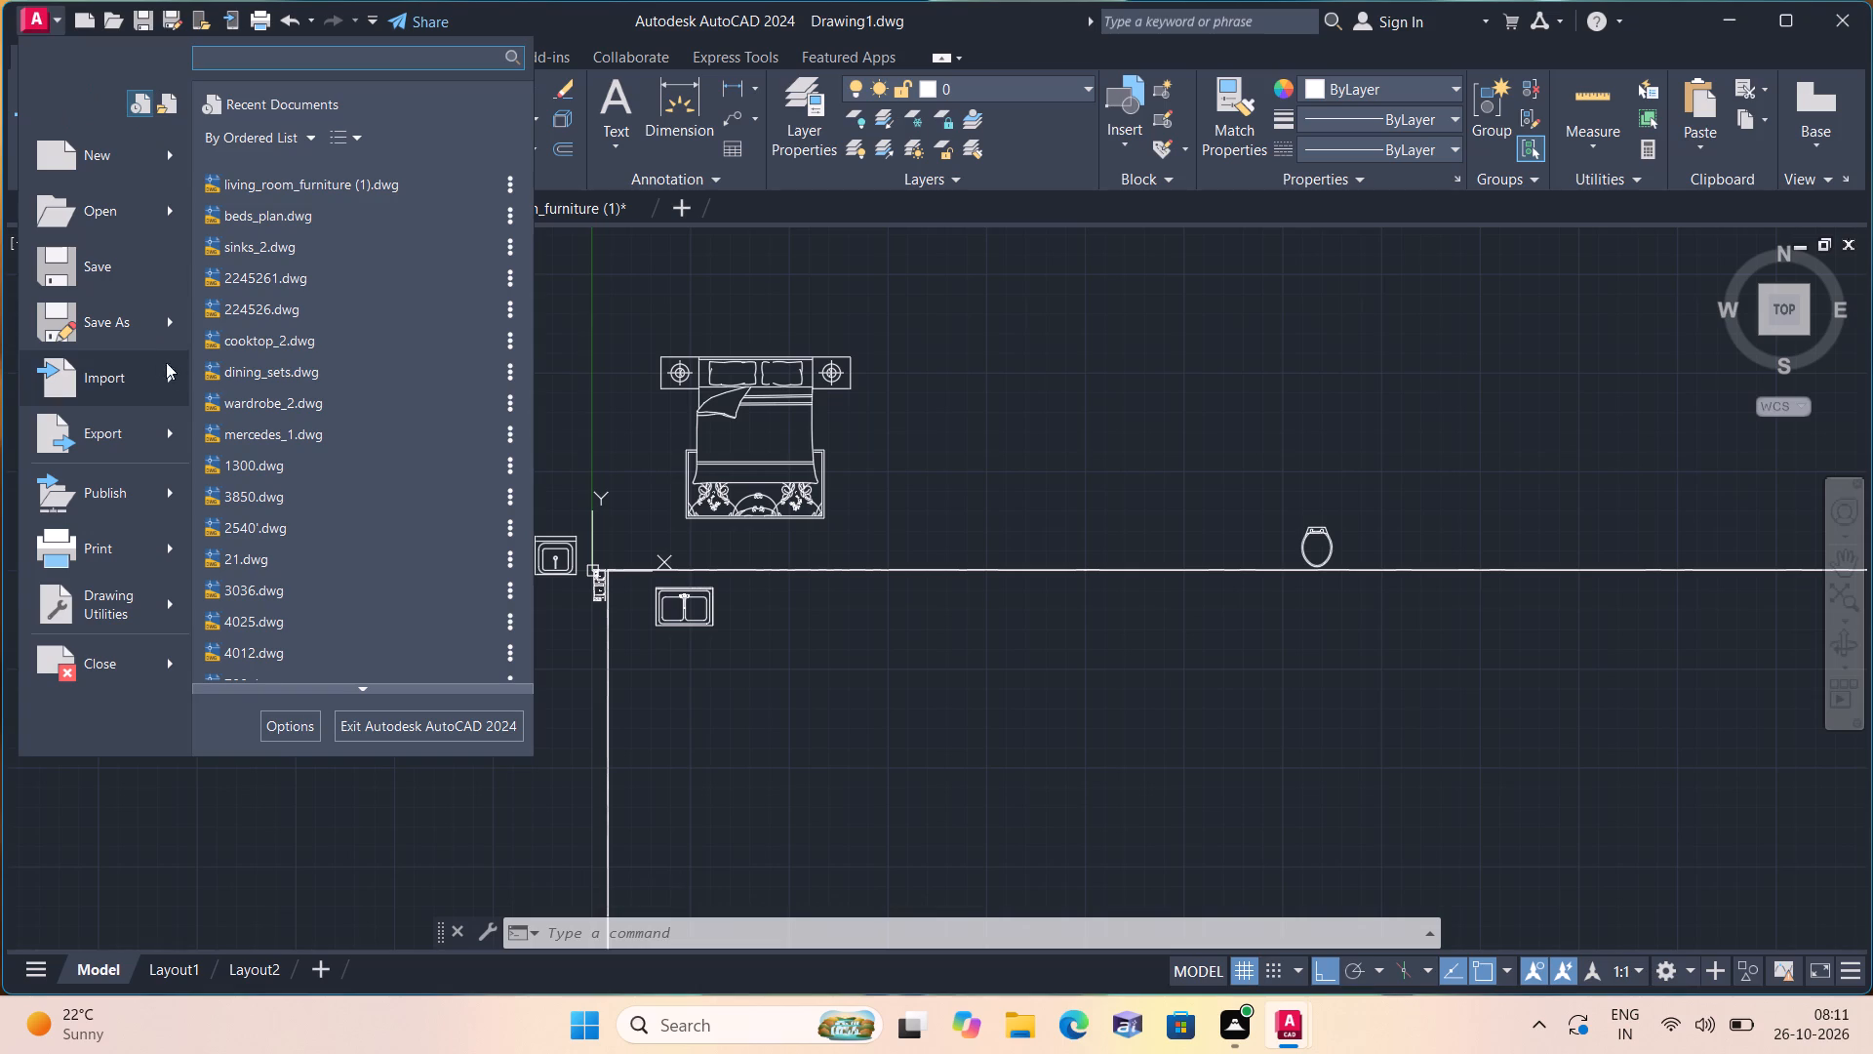
click(263, 344)
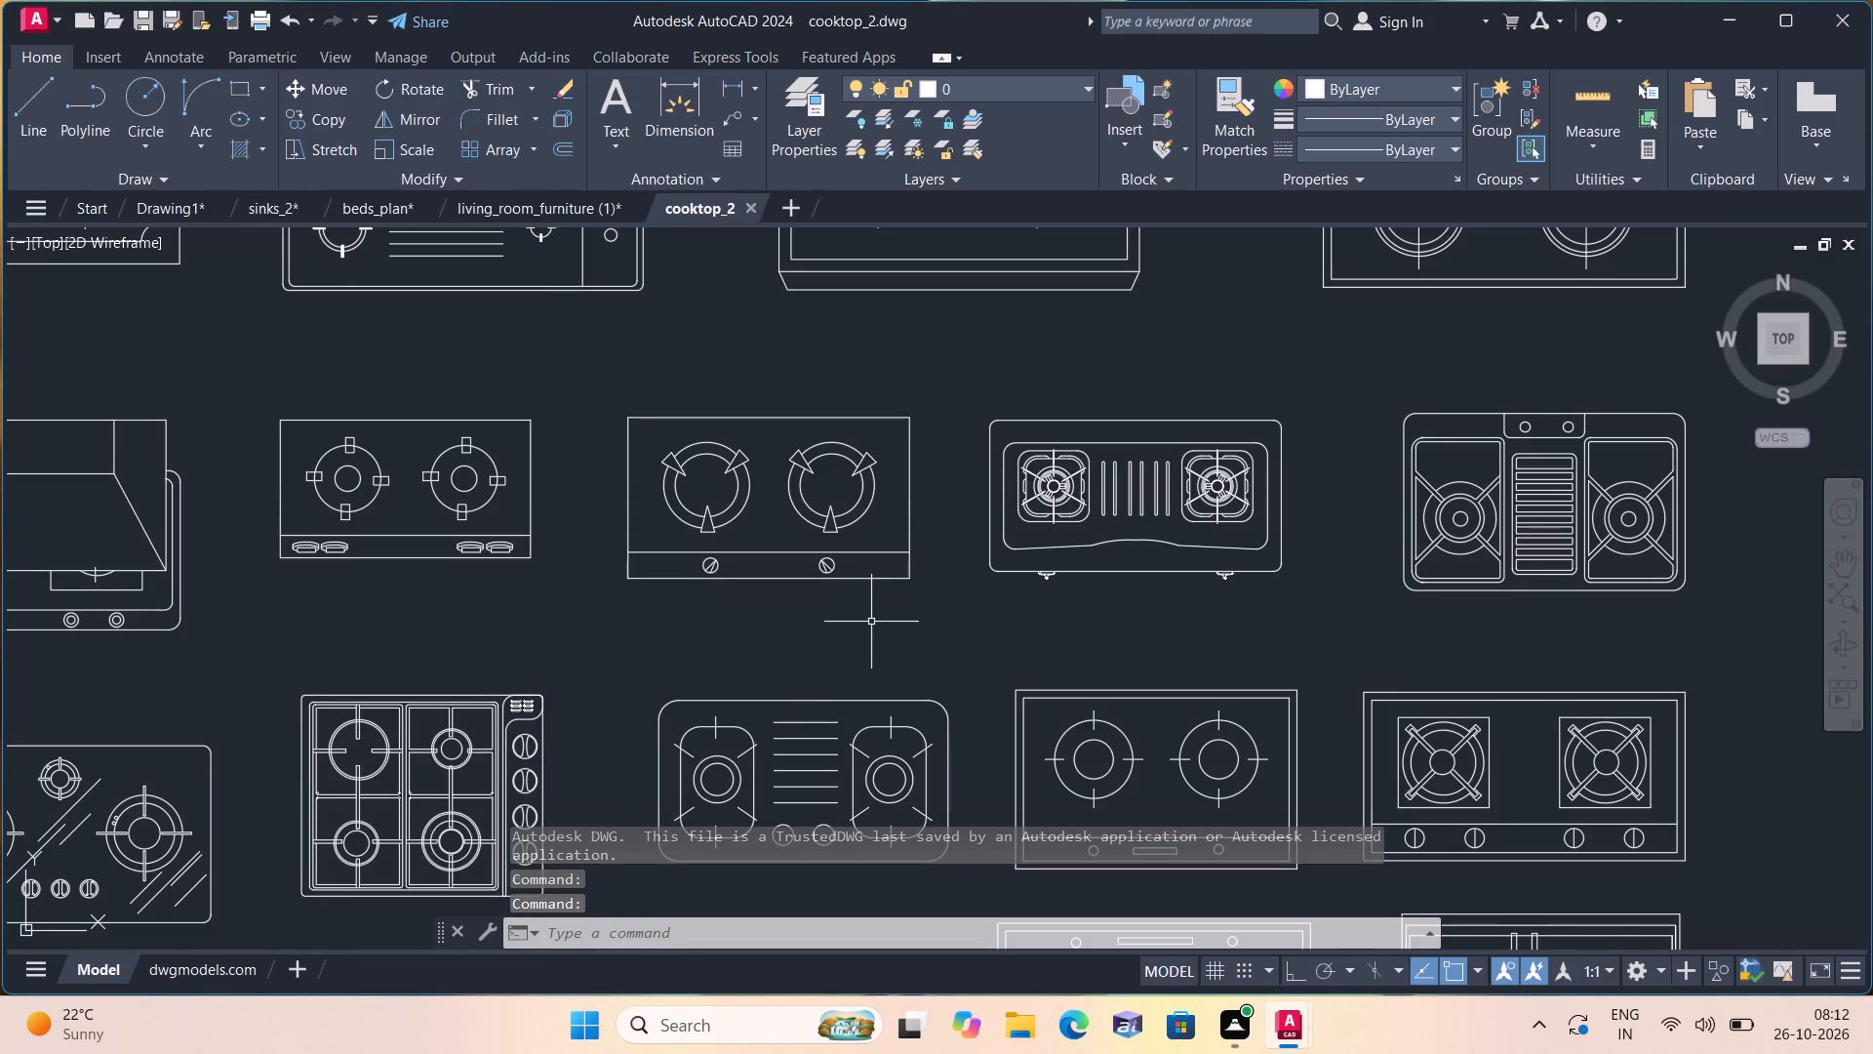
Copy the two-burner cooktop with three-pronged burners and two knobs into Drawing1, in empty space left of the plan below the single-bowl sink.
click(913, 601)
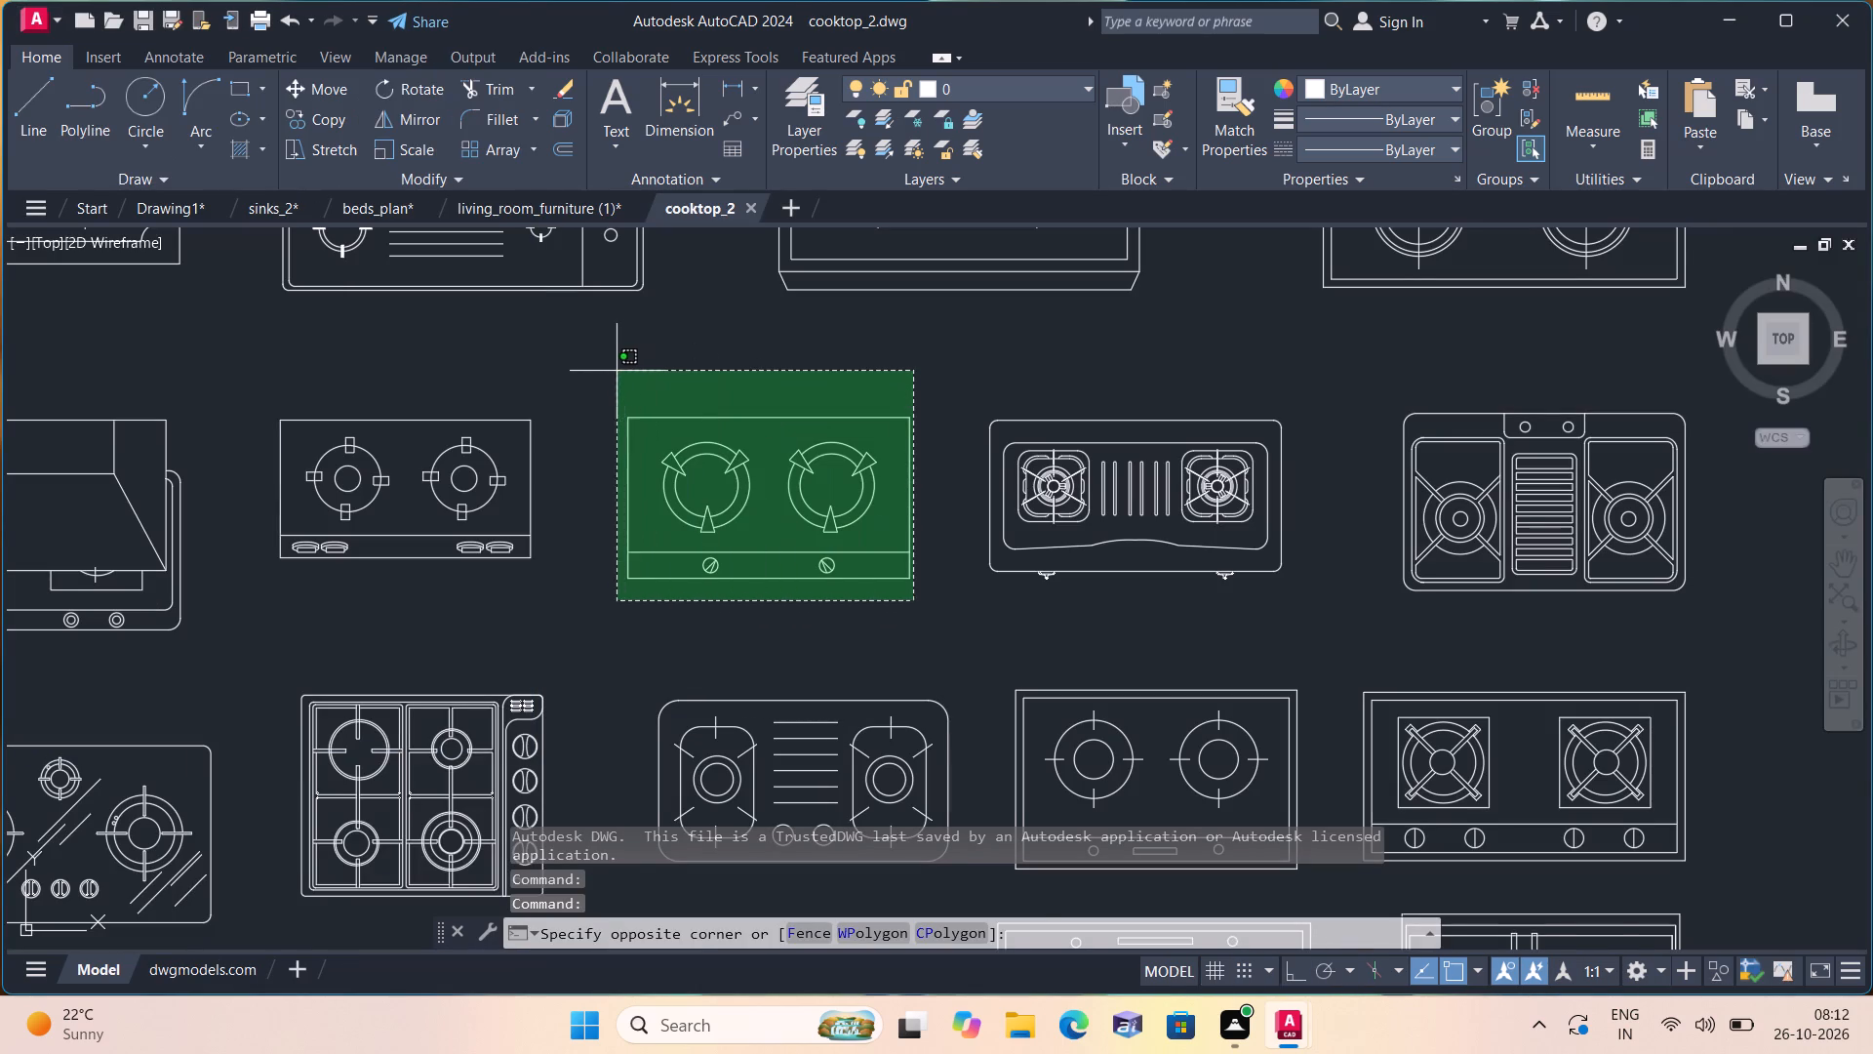
click(603, 370)
key(ctrl+c)
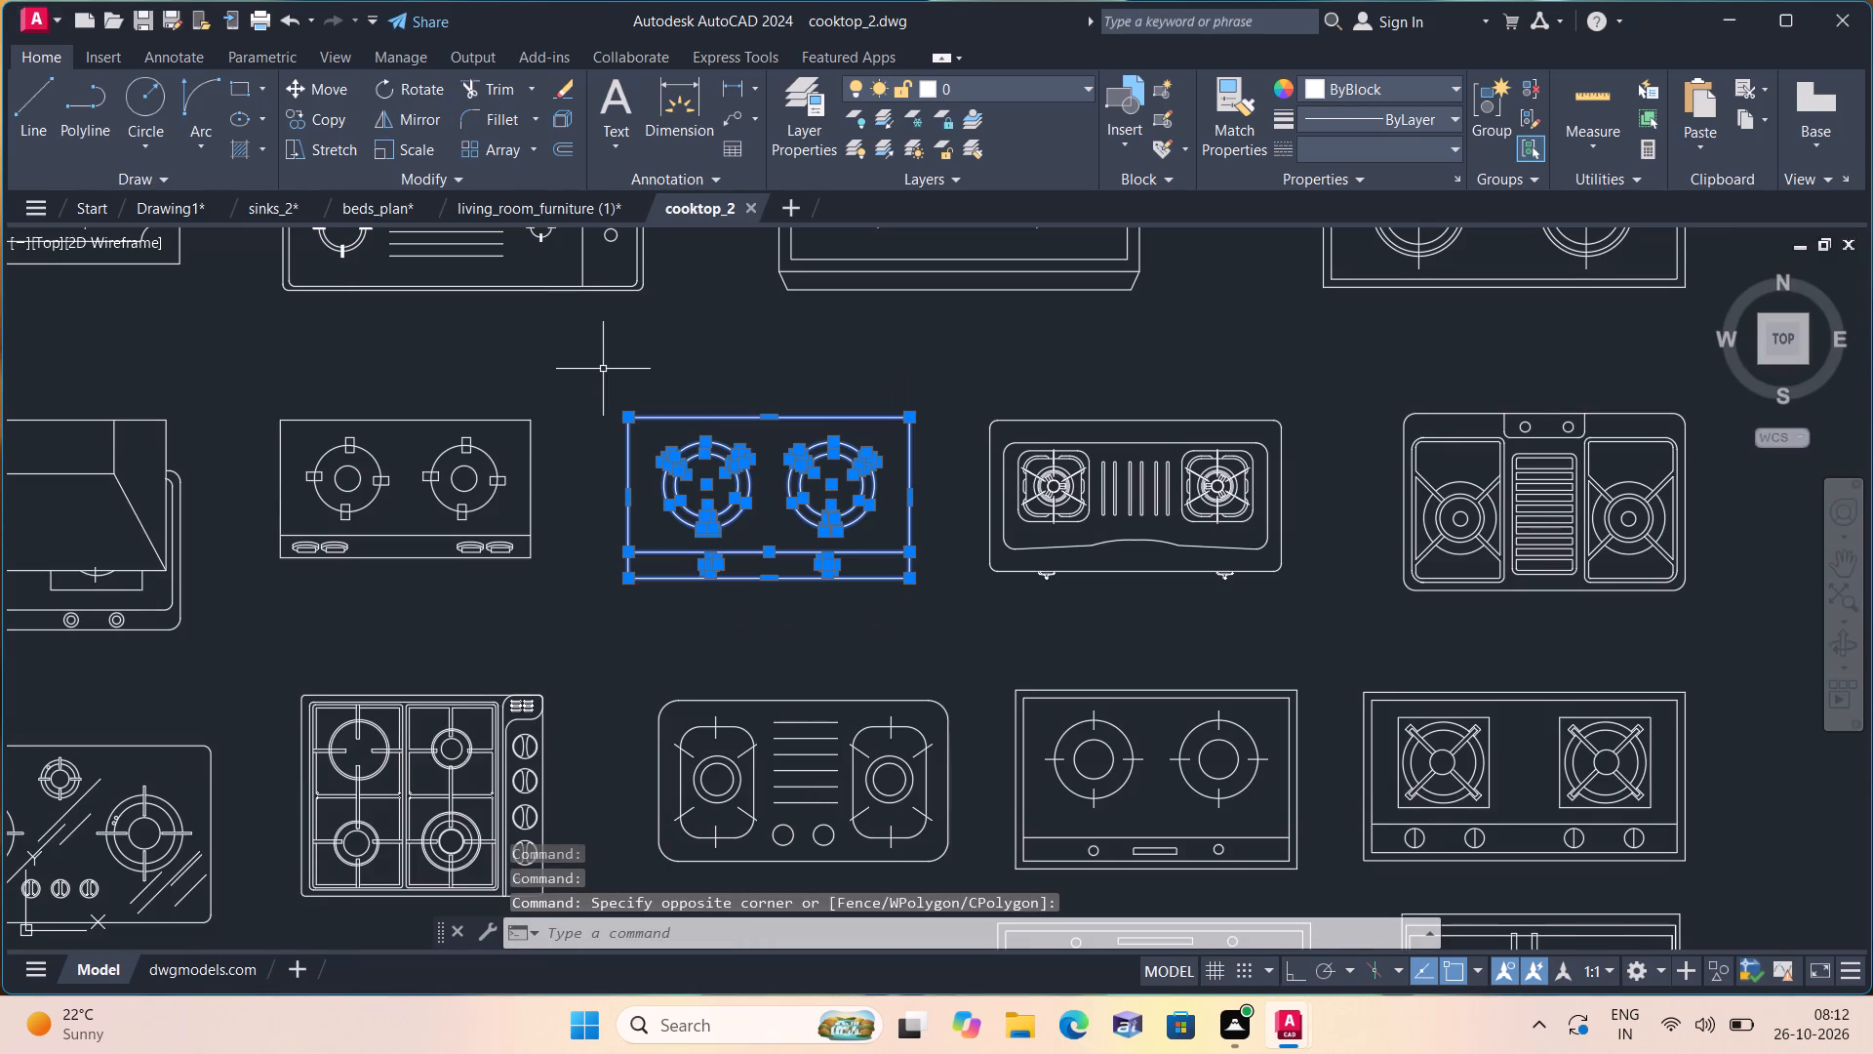
click(166, 206)
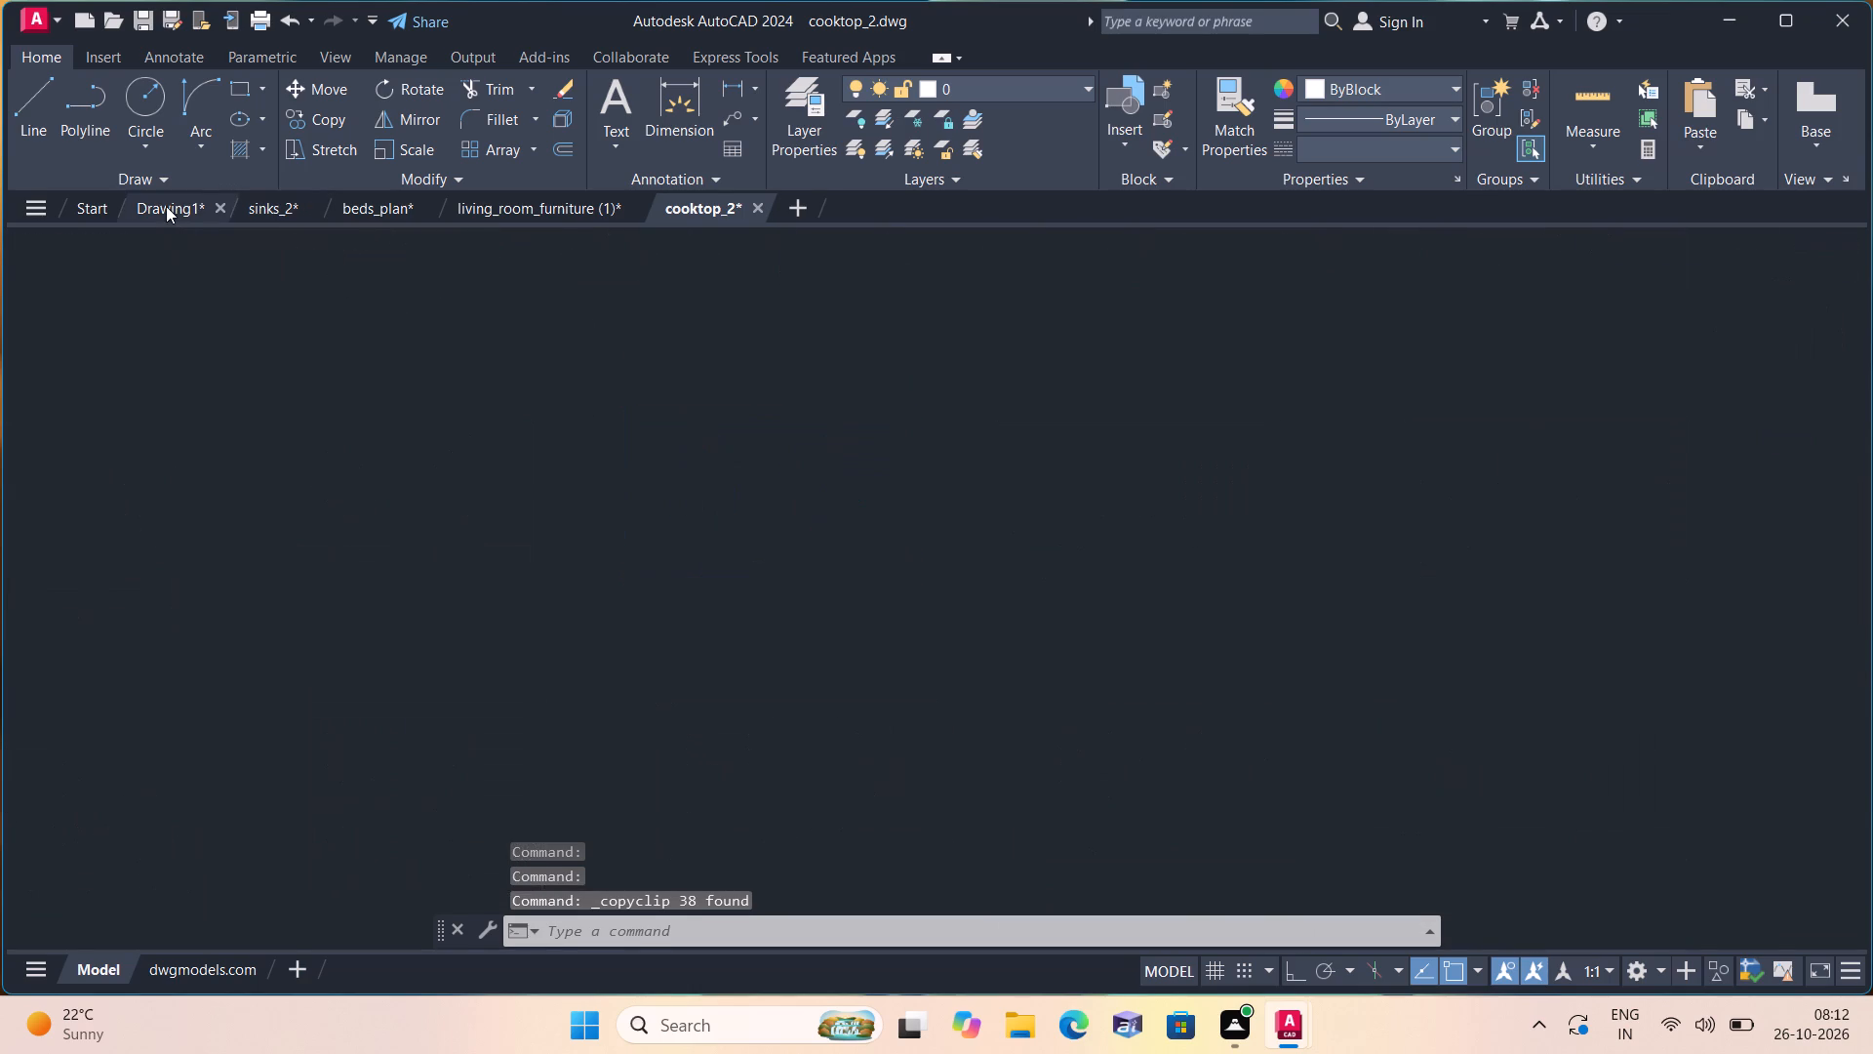
key(ctrl+v)
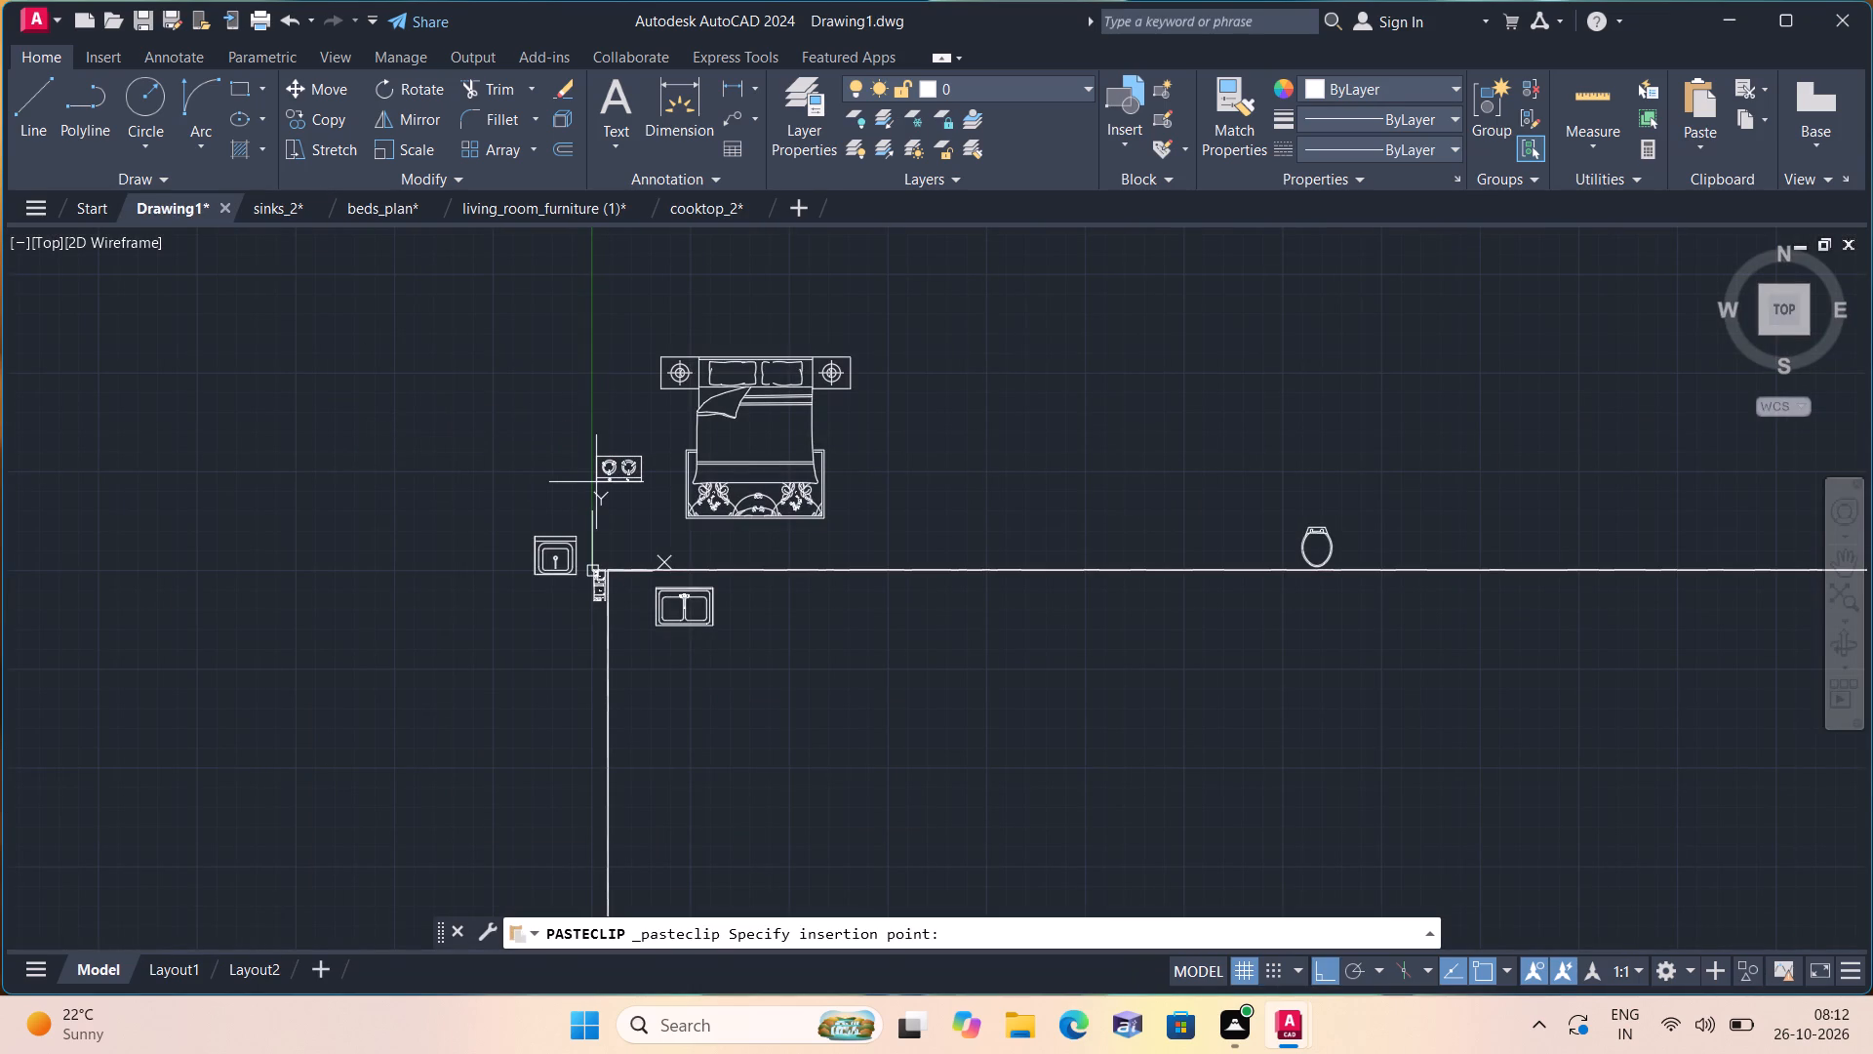
click(428, 654)
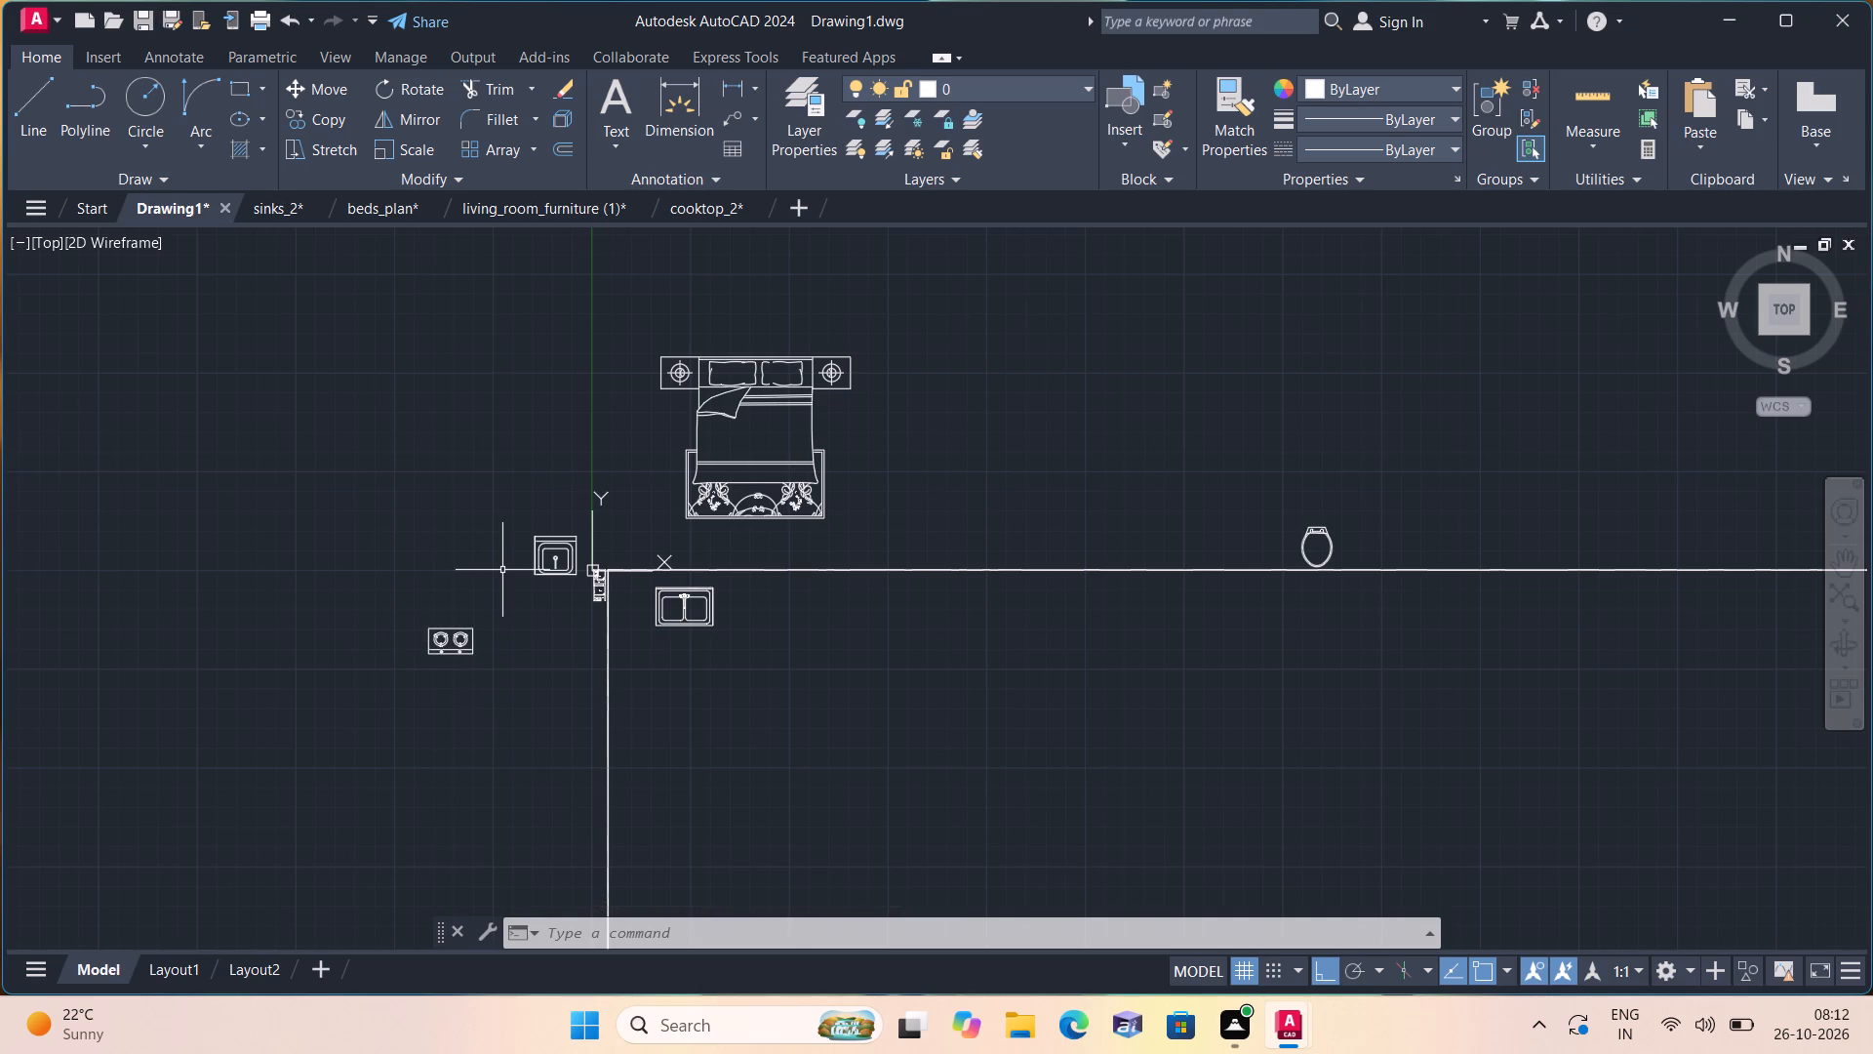
With Ortho off, scale the double-bowl sink freehand about a point by its faucet, down to a small fraction of its size.
scroll(502, 583, up, 1)
scroll(740, 566, up, 2)
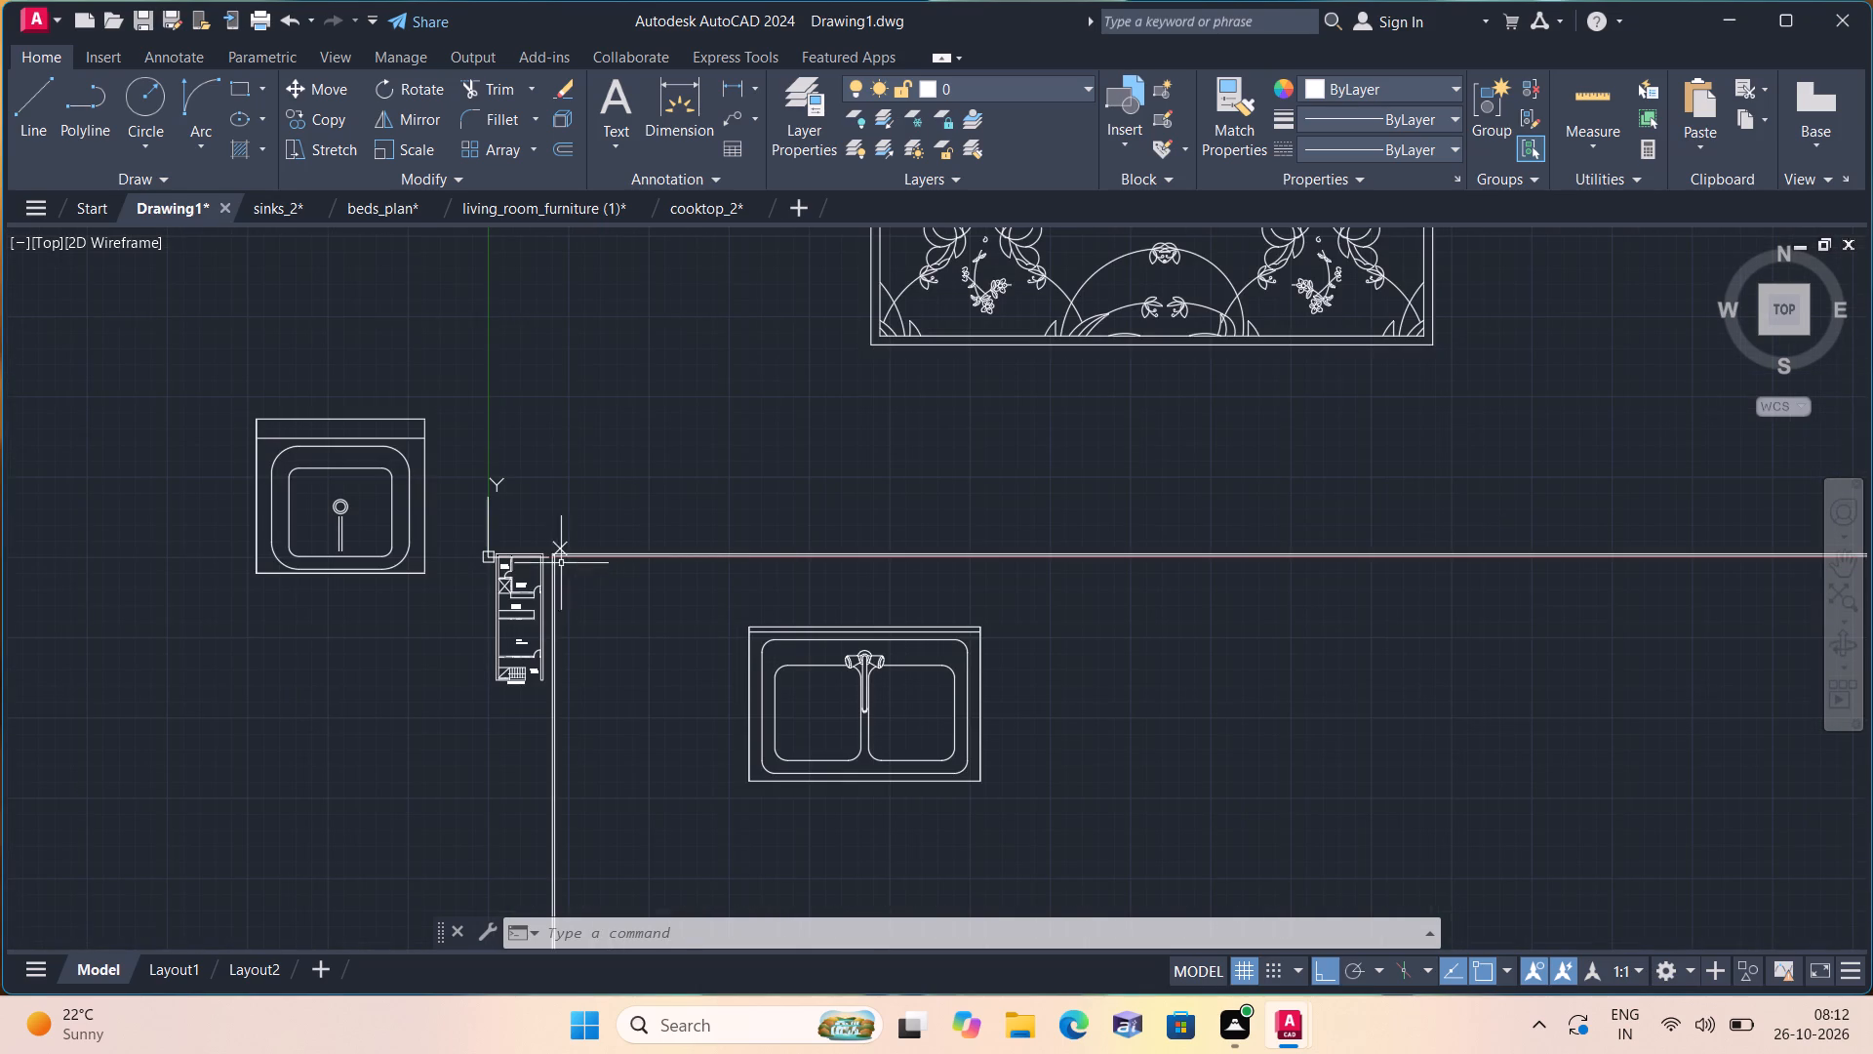
middle_drag(789, 686, 854, 558)
scroll(865, 604, down, 1)
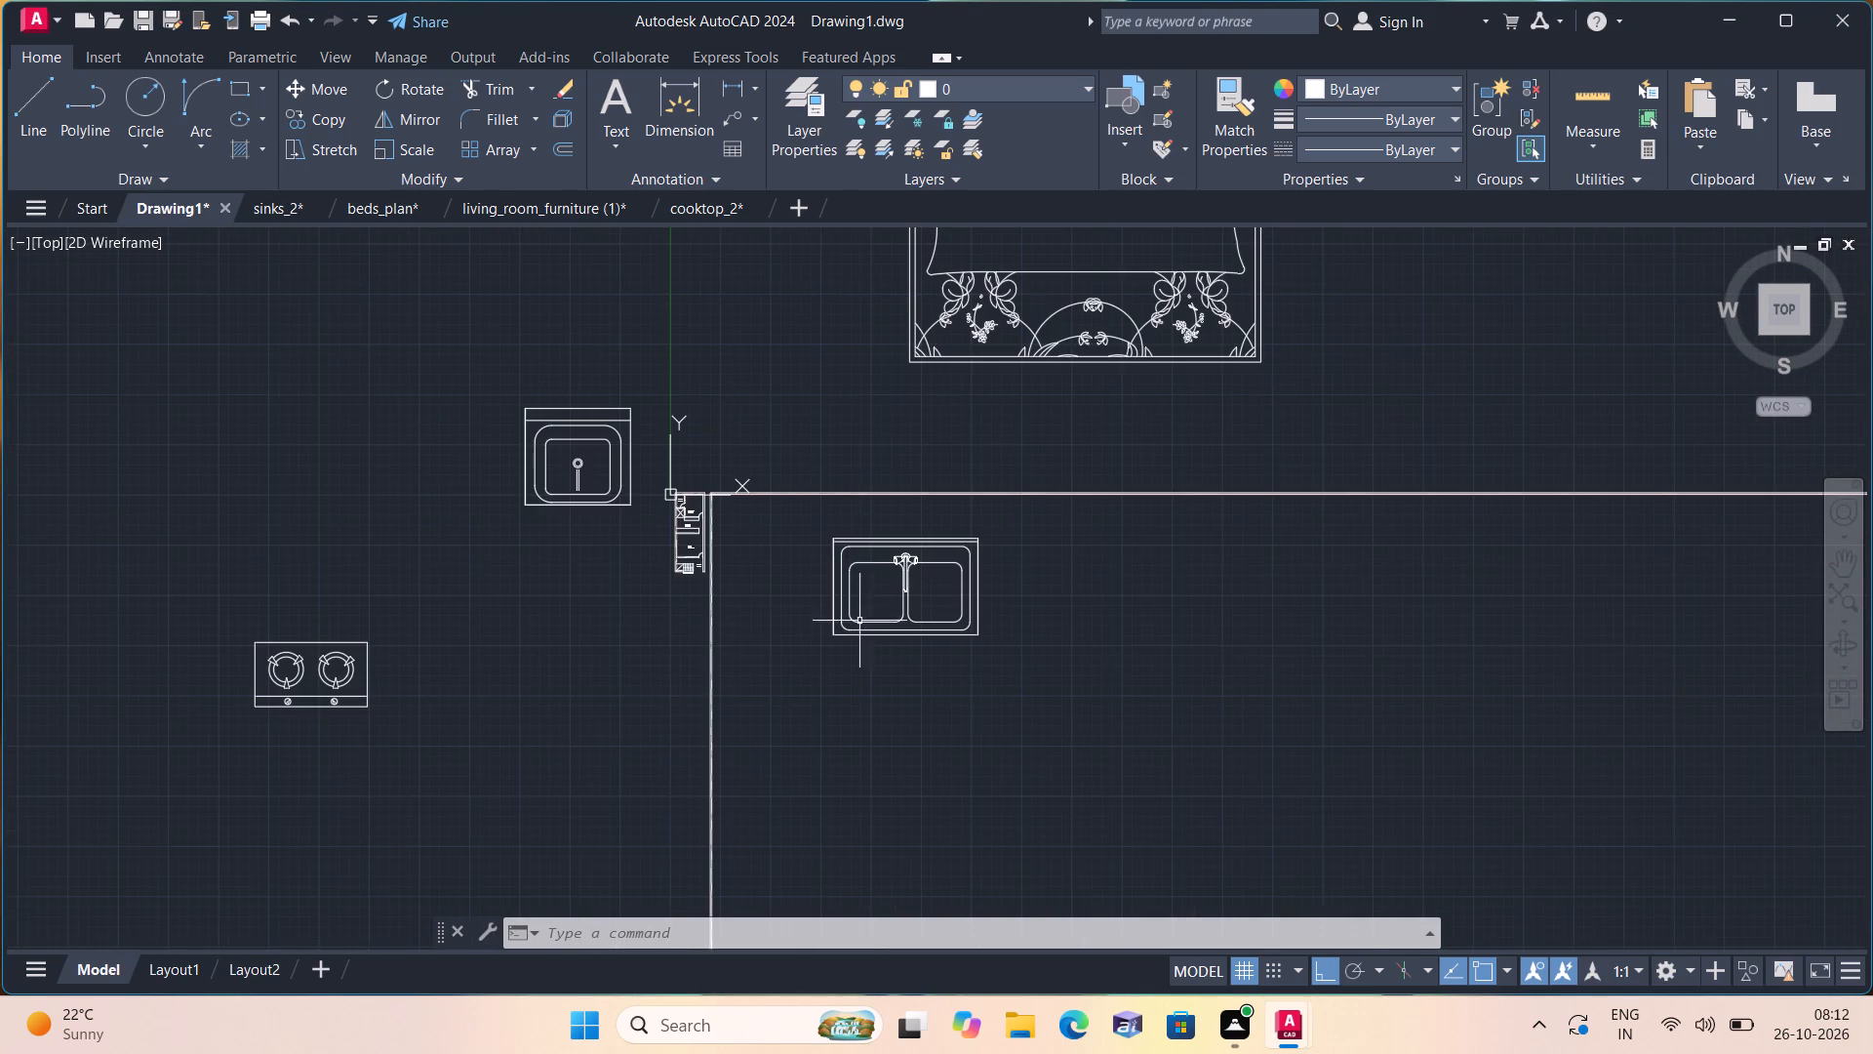
drag(1054, 713, 1037, 699)
click(798, 520)
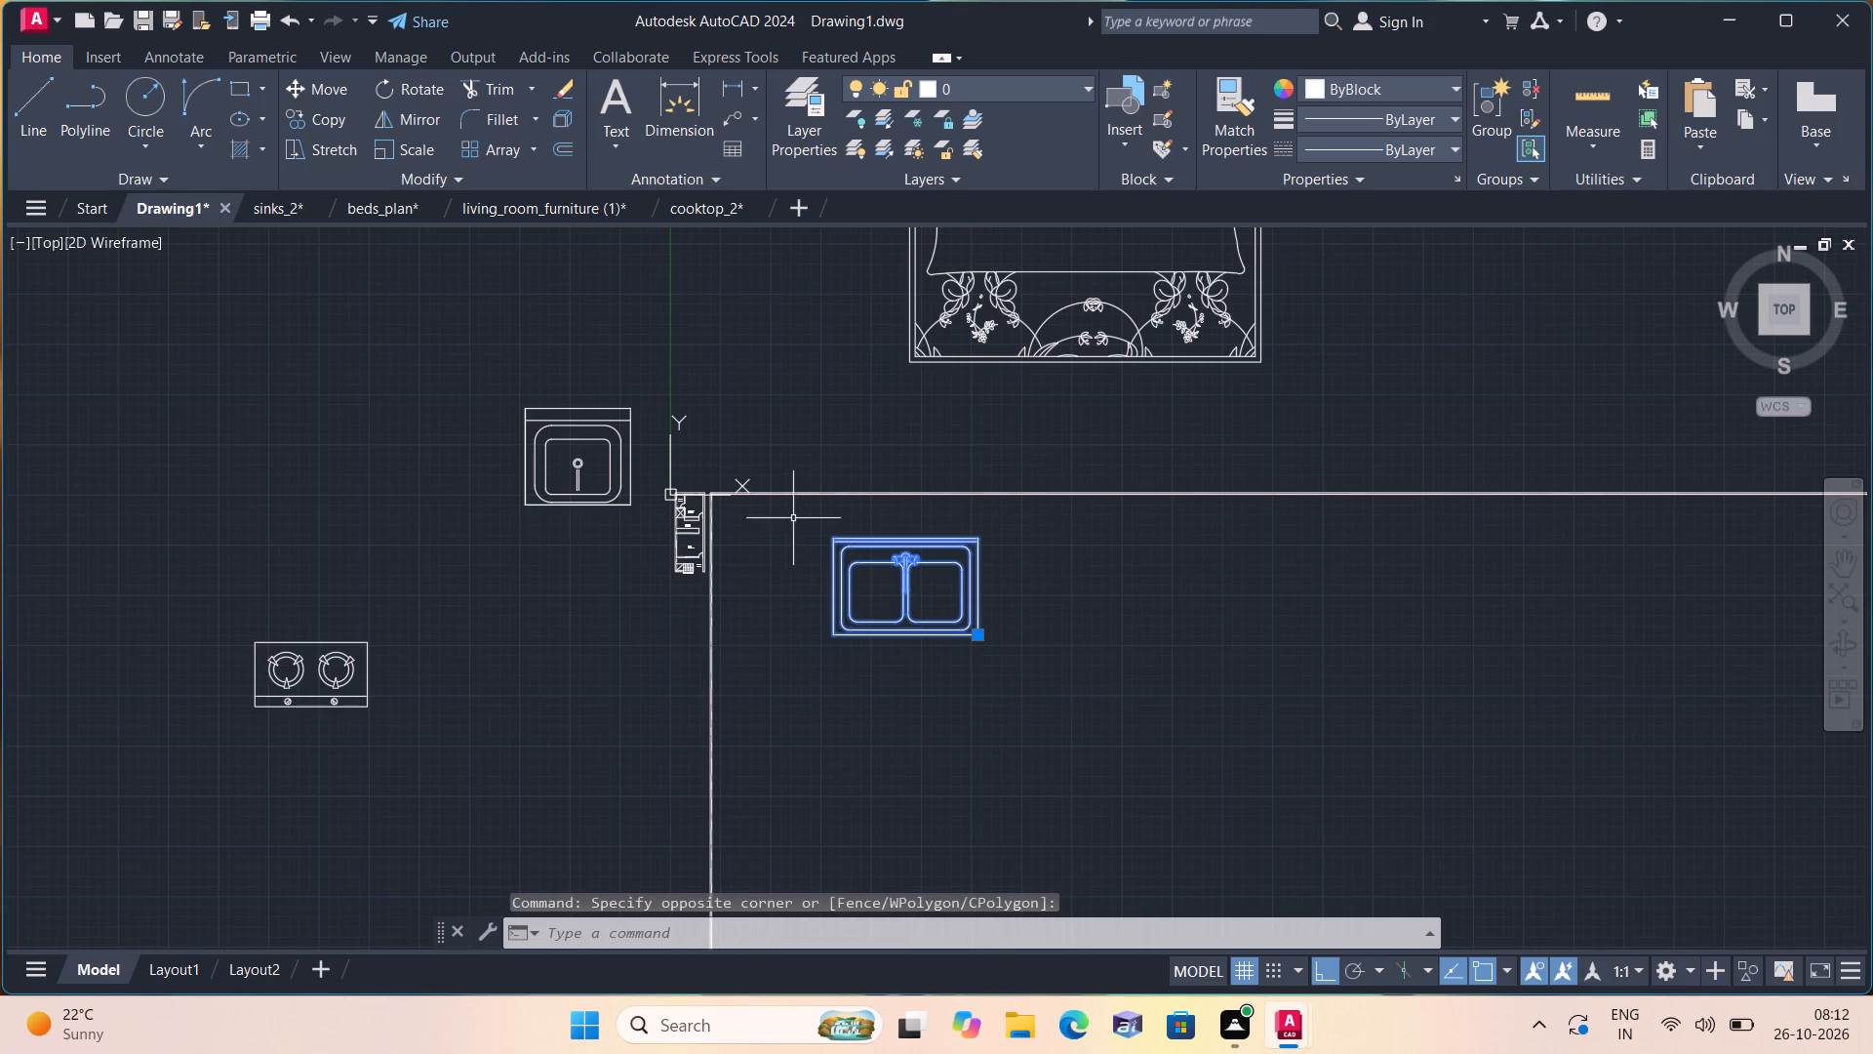
click(407, 146)
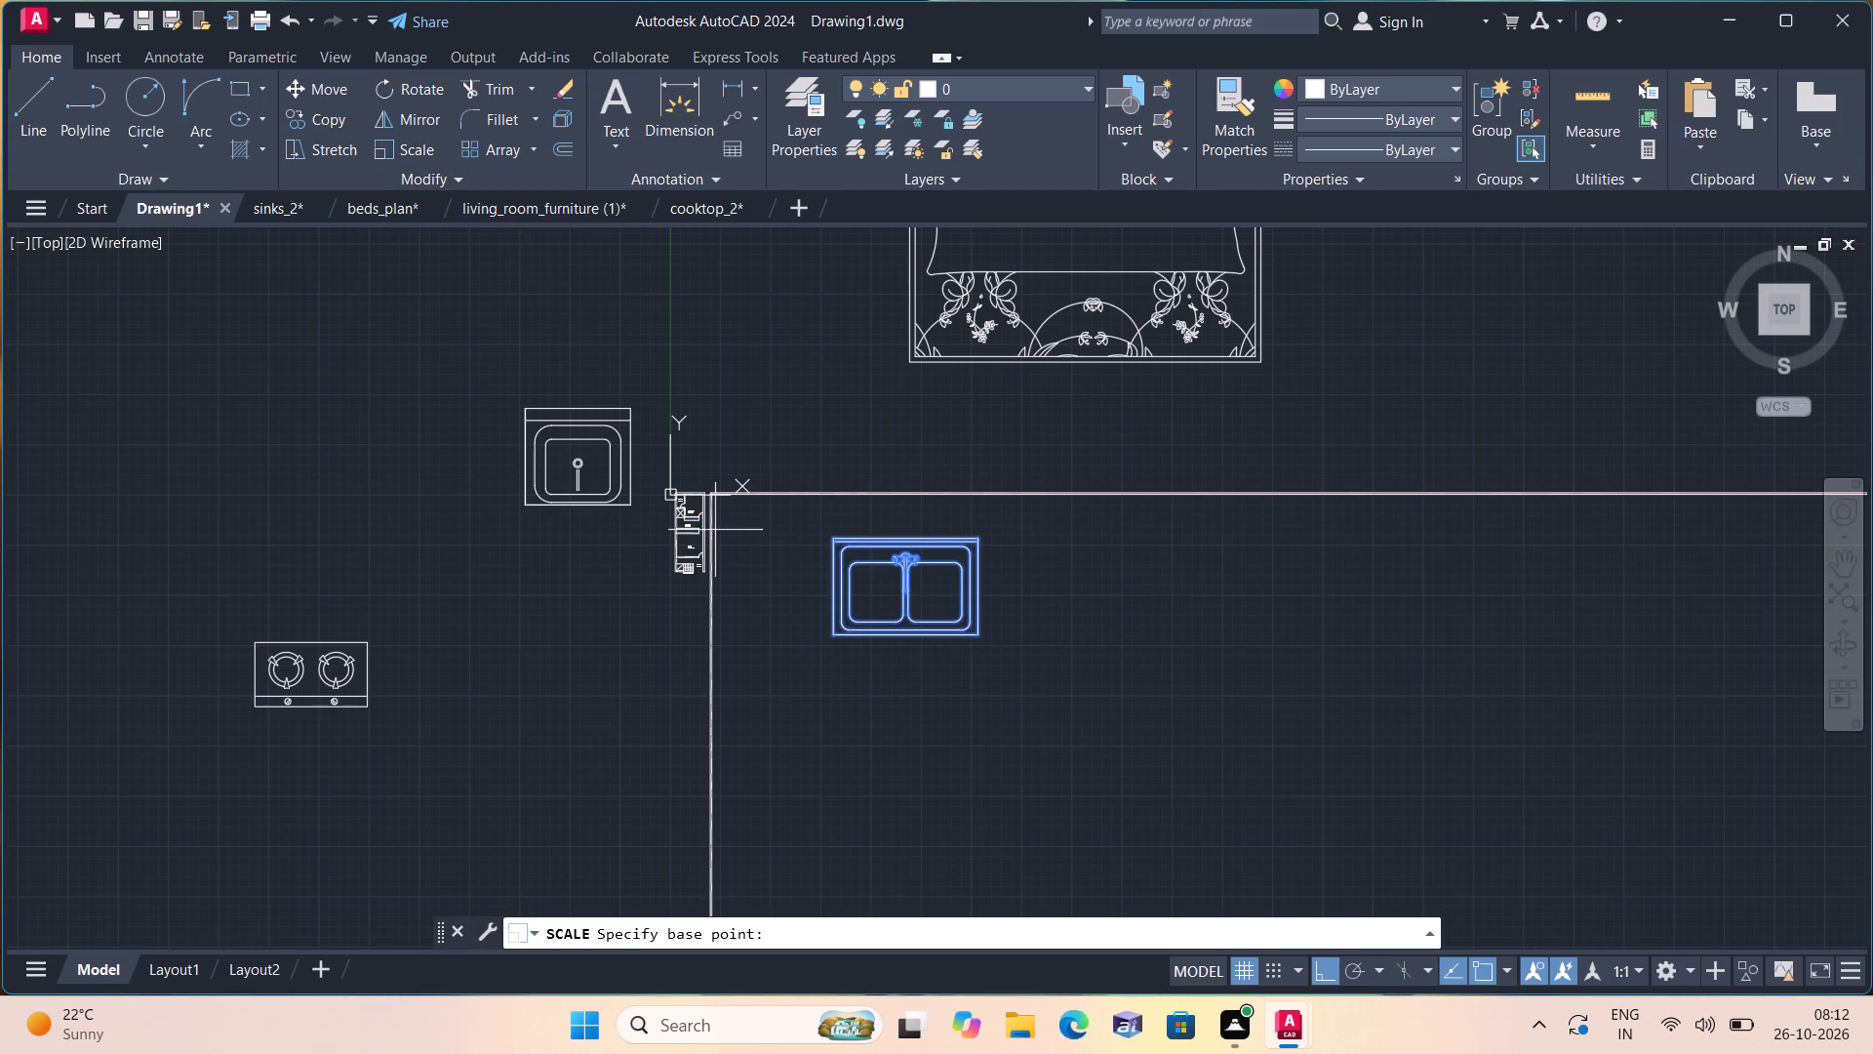
key(F8)
scroll(916, 606, up, 1)
click(892, 572)
scroll(897, 577, up, 2)
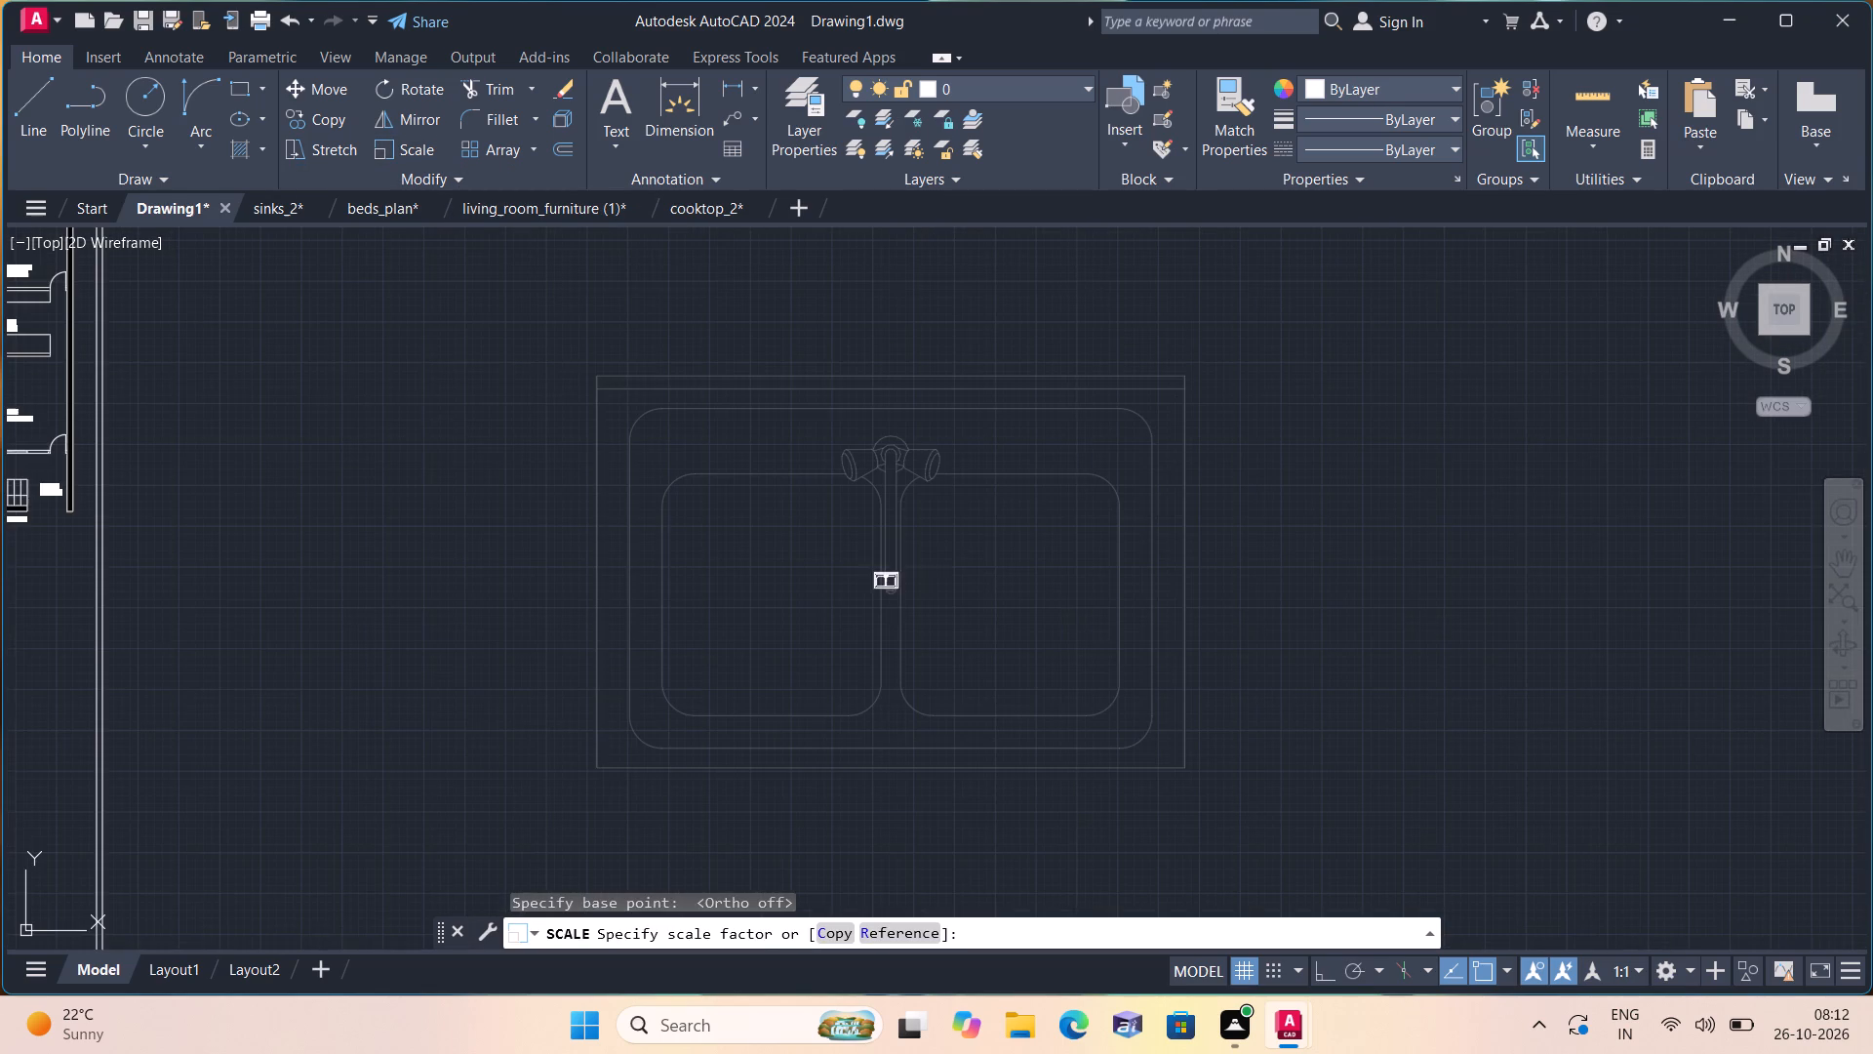
click(909, 575)
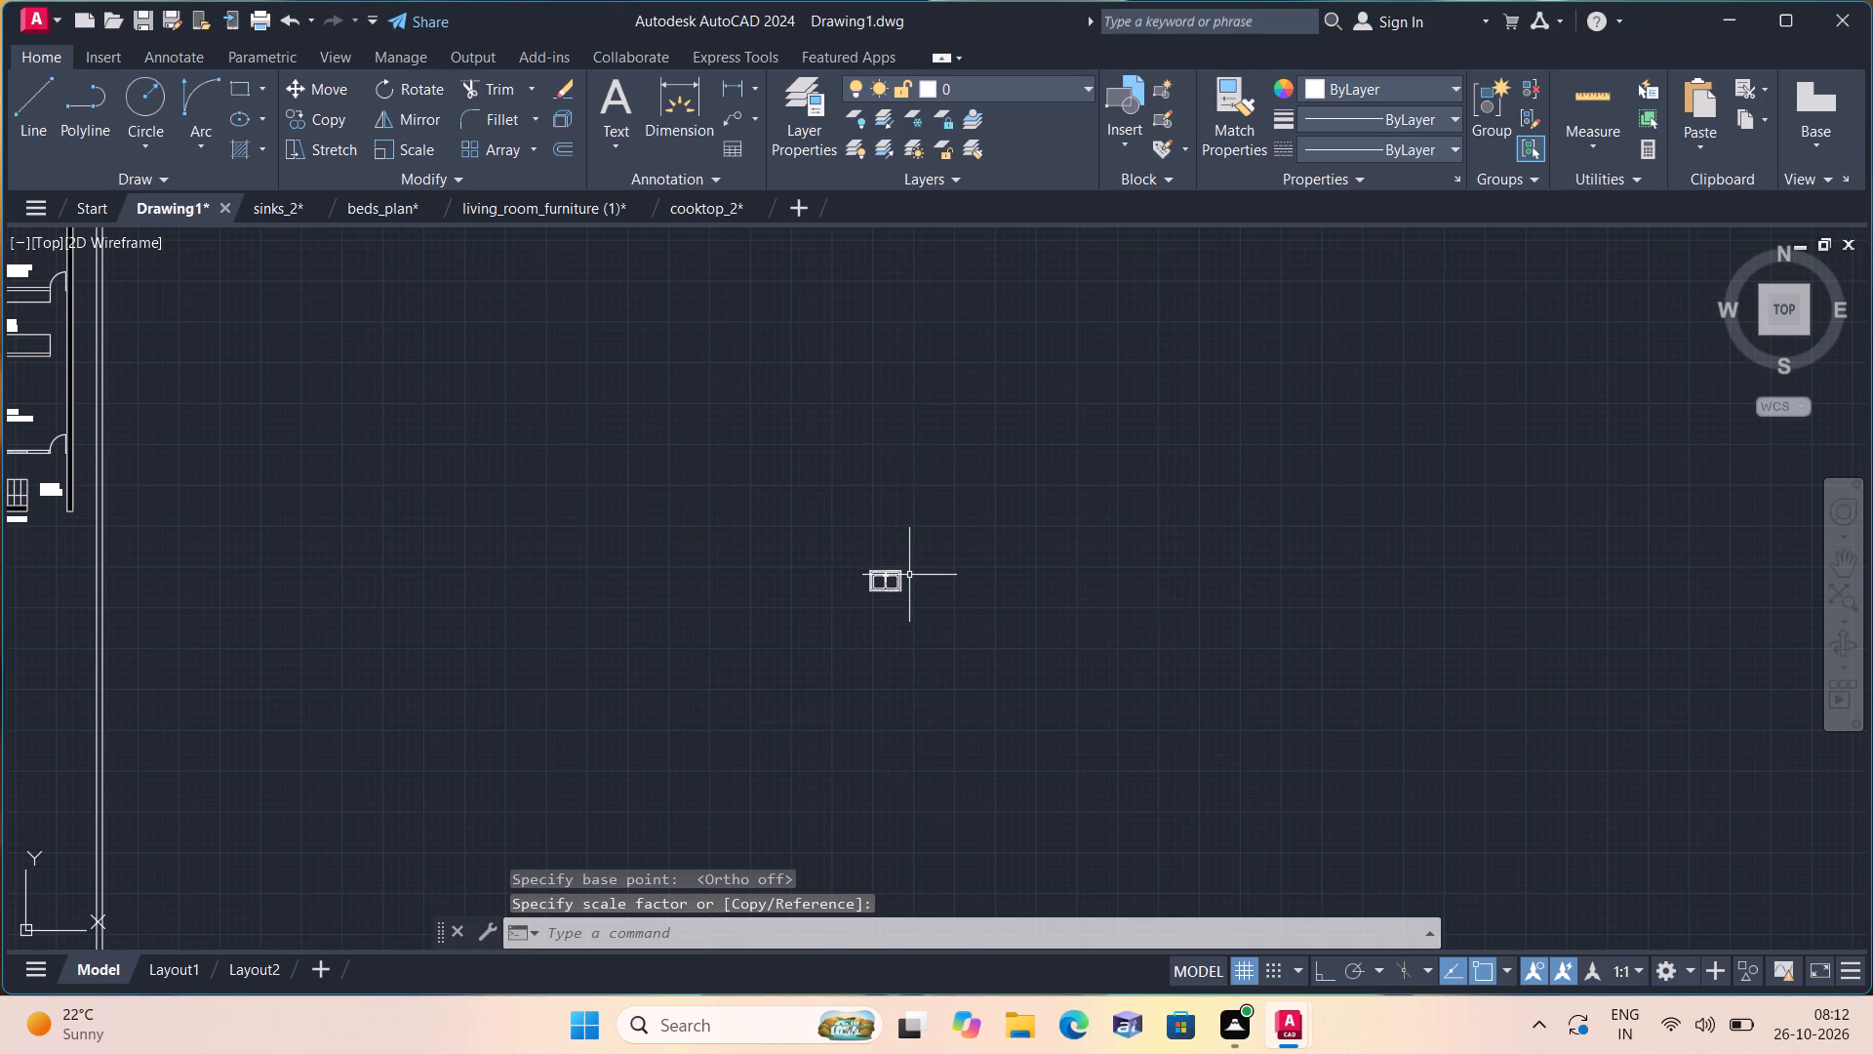
Move the reduced double-bowl sink to the empty space just outside the kitchen's left wall.
click(907, 575)
click(894, 575)
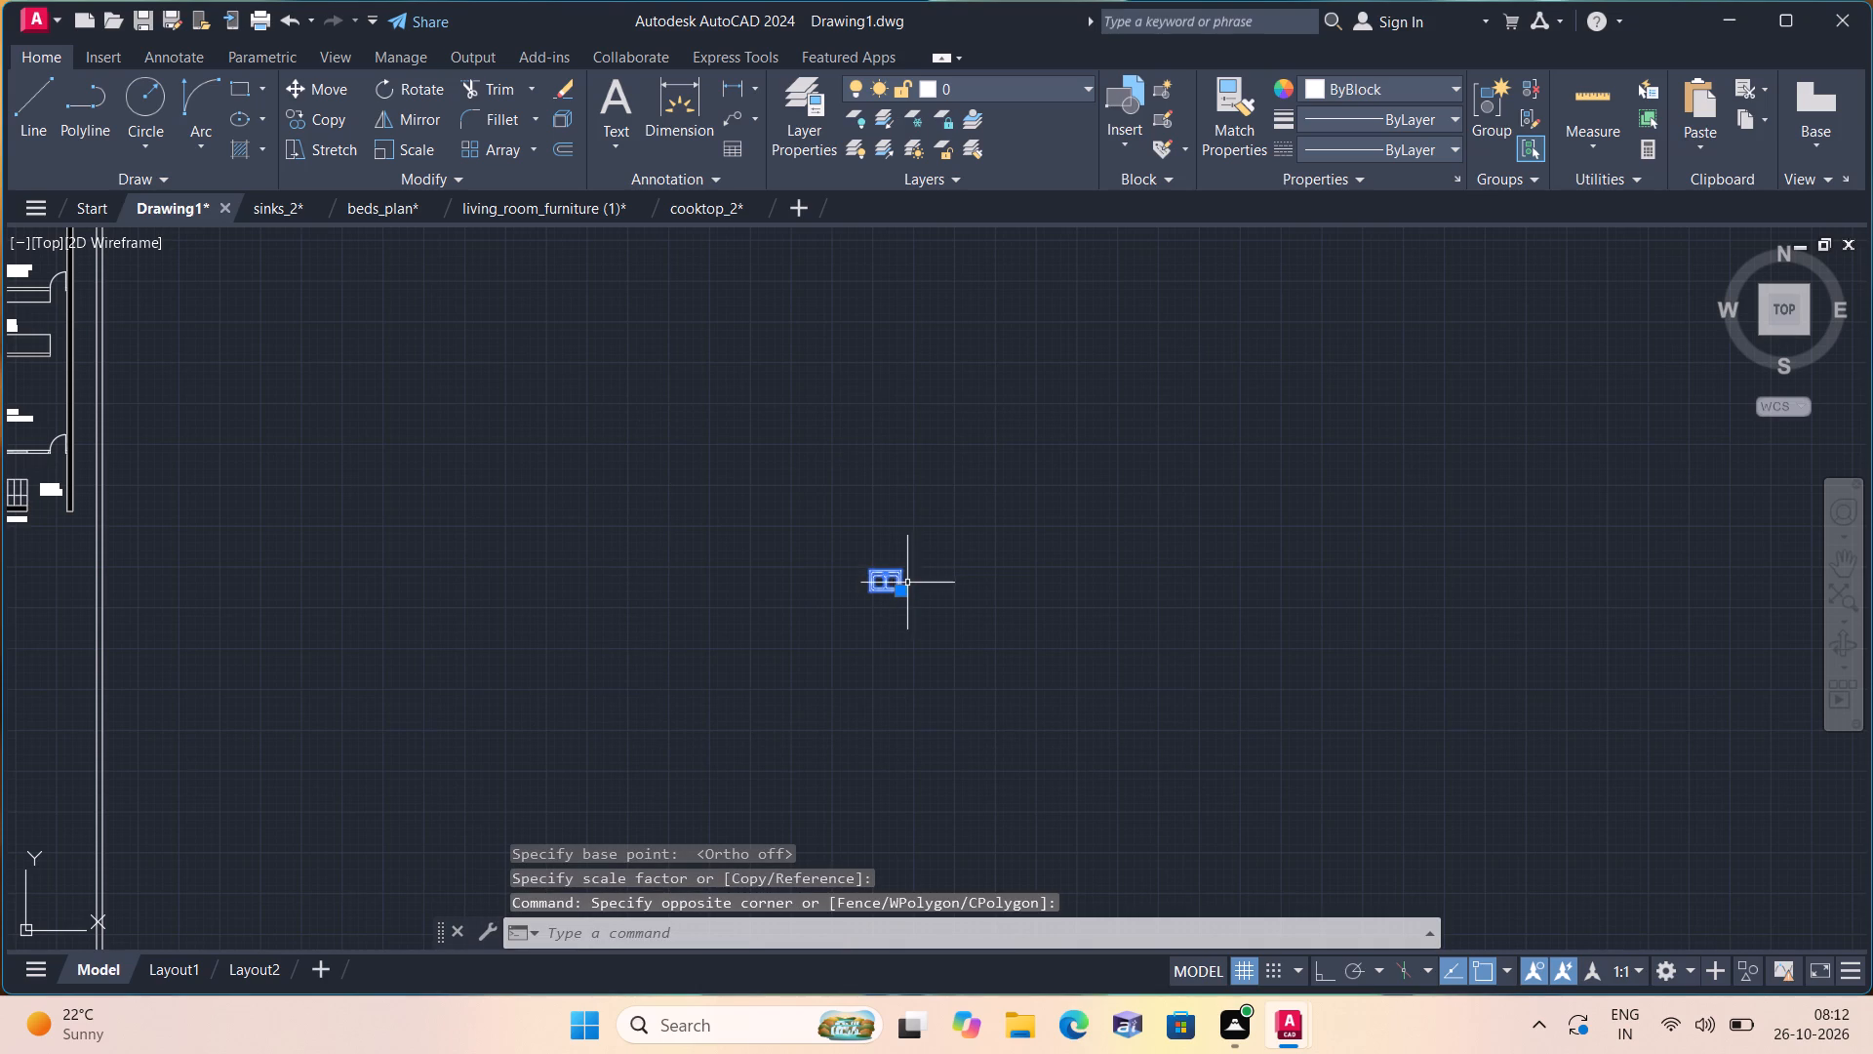
click(900, 591)
scroll(900, 591, down, 3)
scroll(670, 546, up, 3)
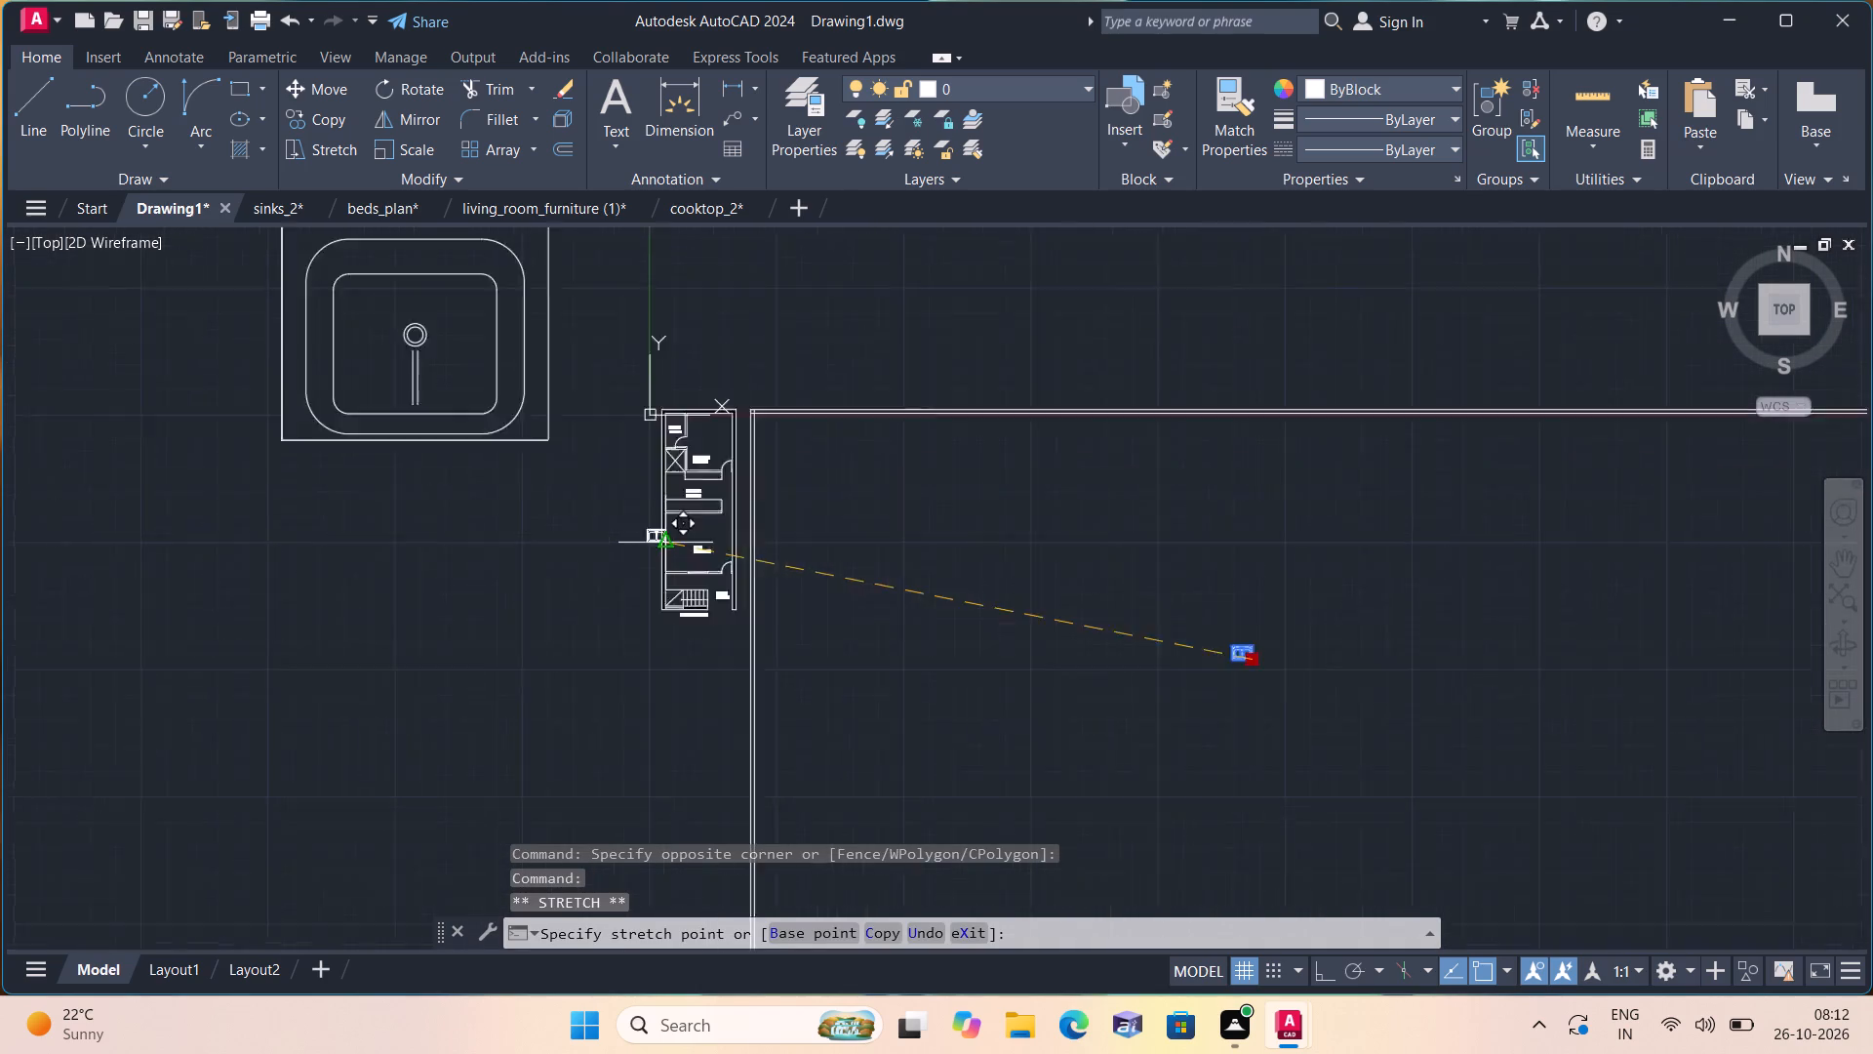
scroll(670, 546, up, 1)
scroll(768, 366, up, 2)
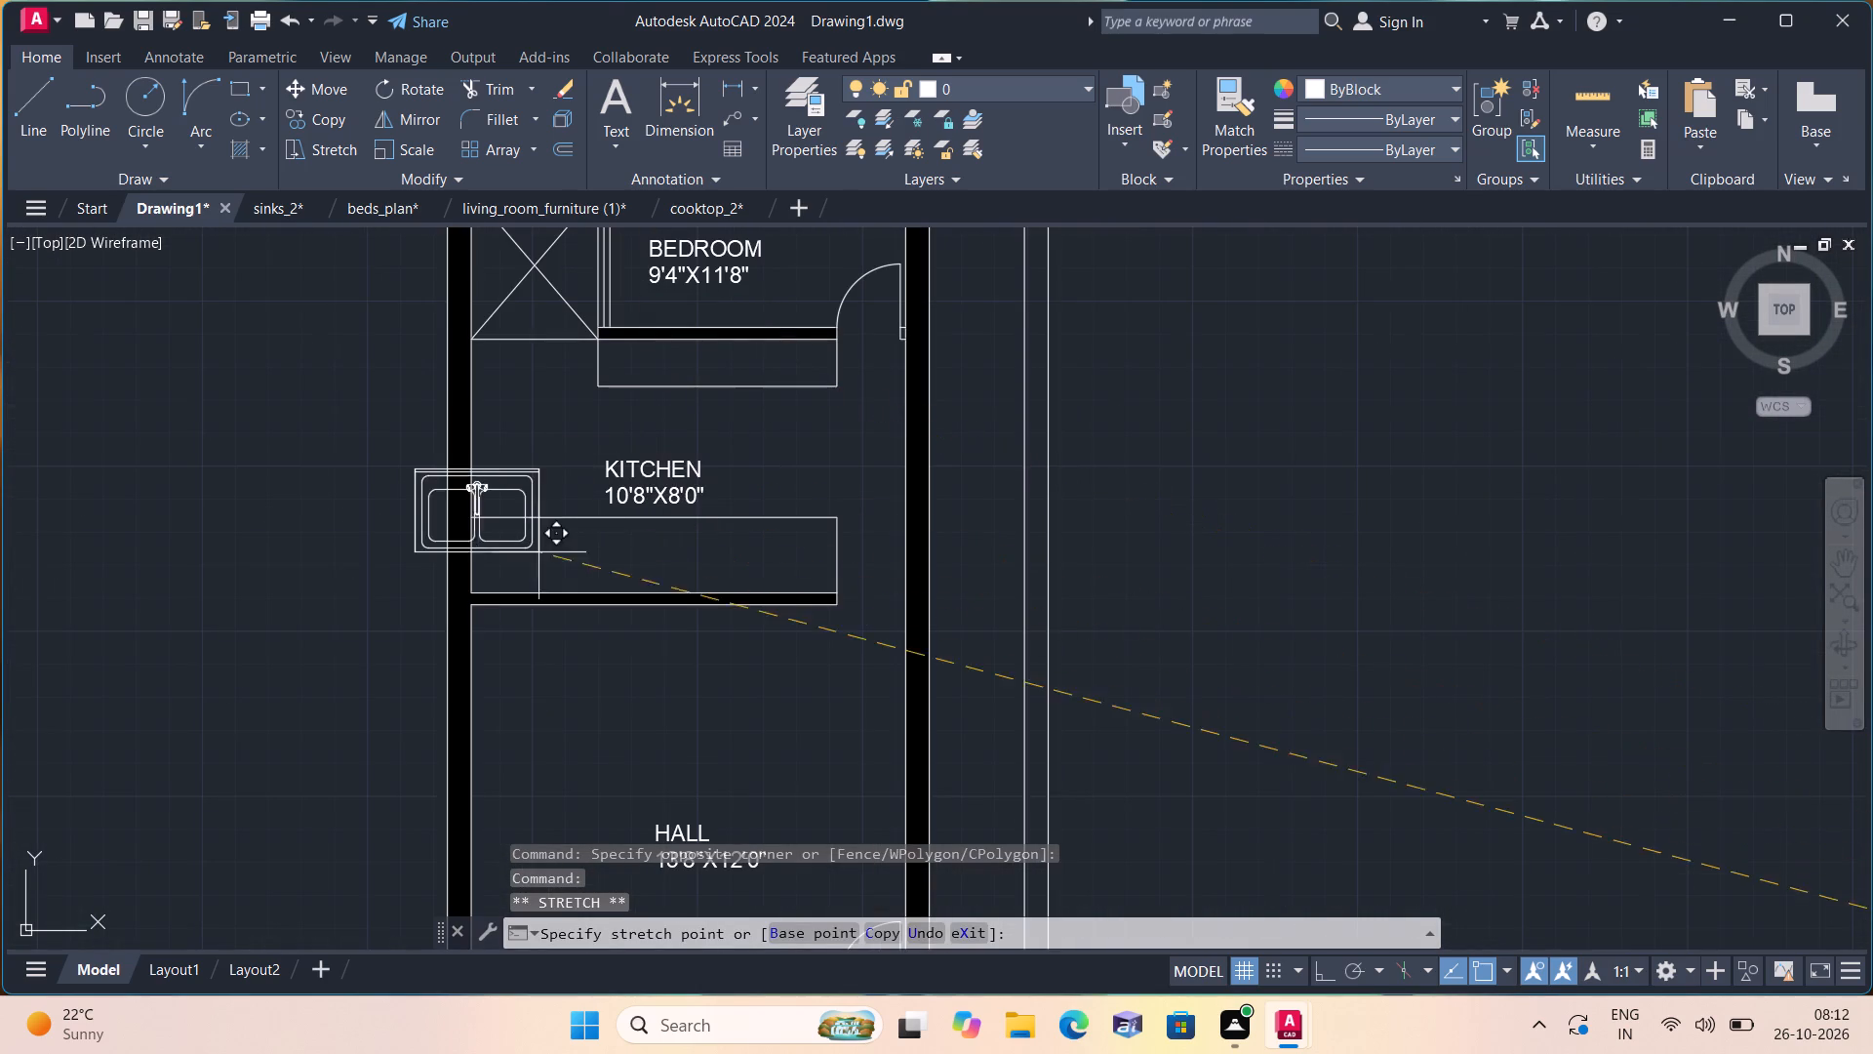
click(327, 515)
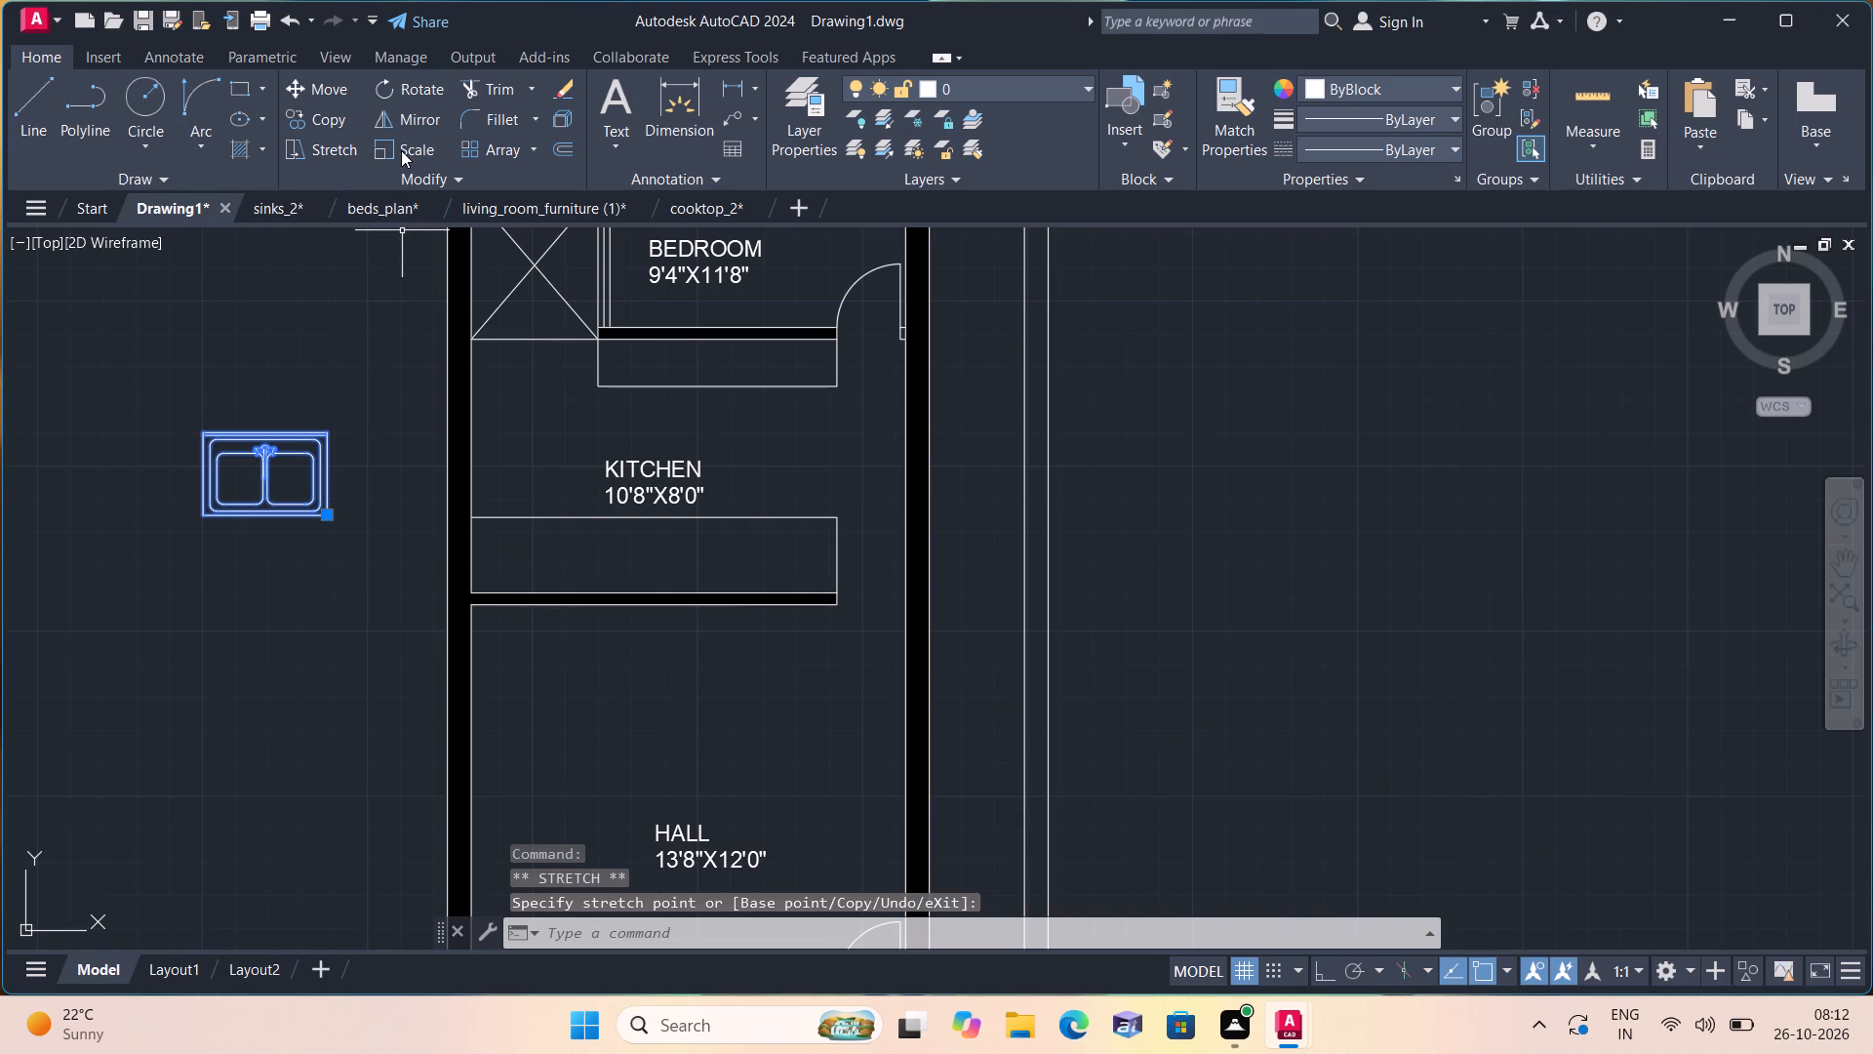
Scale the double-bowl sink freehand about a point in its right bowl, down to slightly under half its size.
click(404, 146)
scroll(272, 507, up, 2)
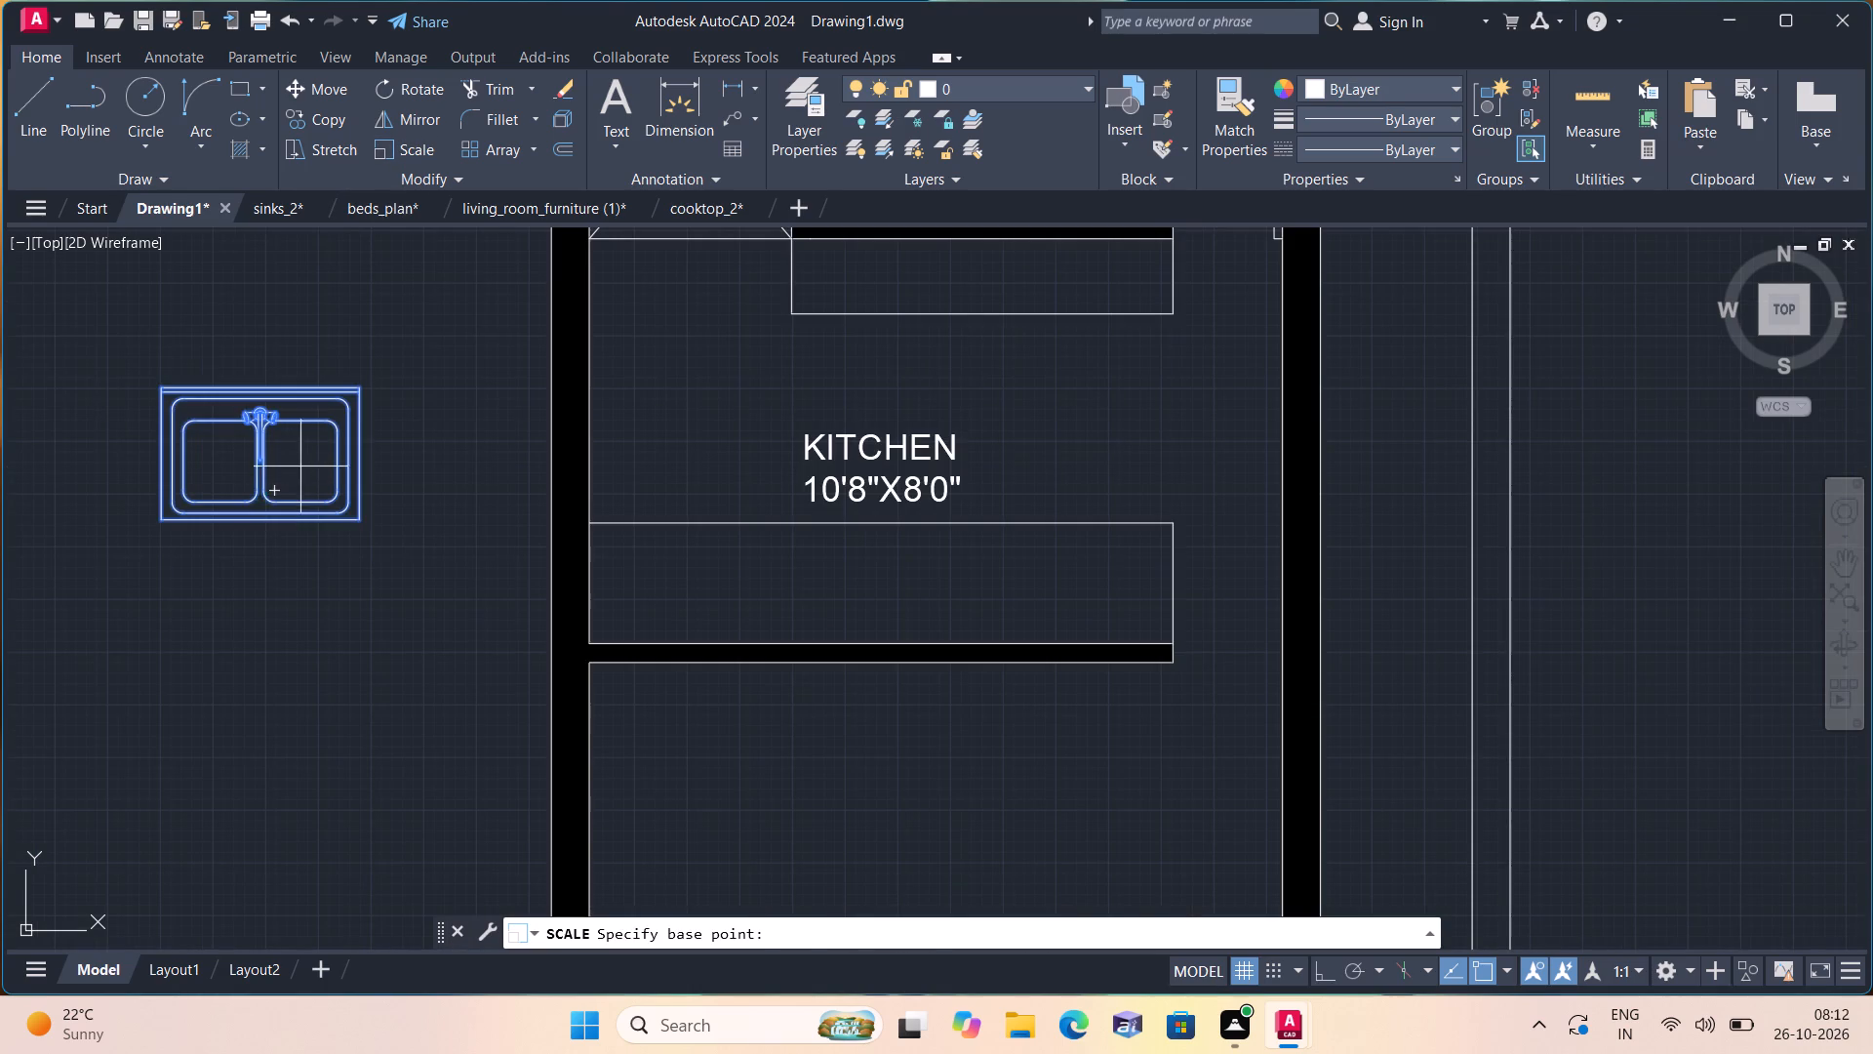
click(306, 463)
click(333, 439)
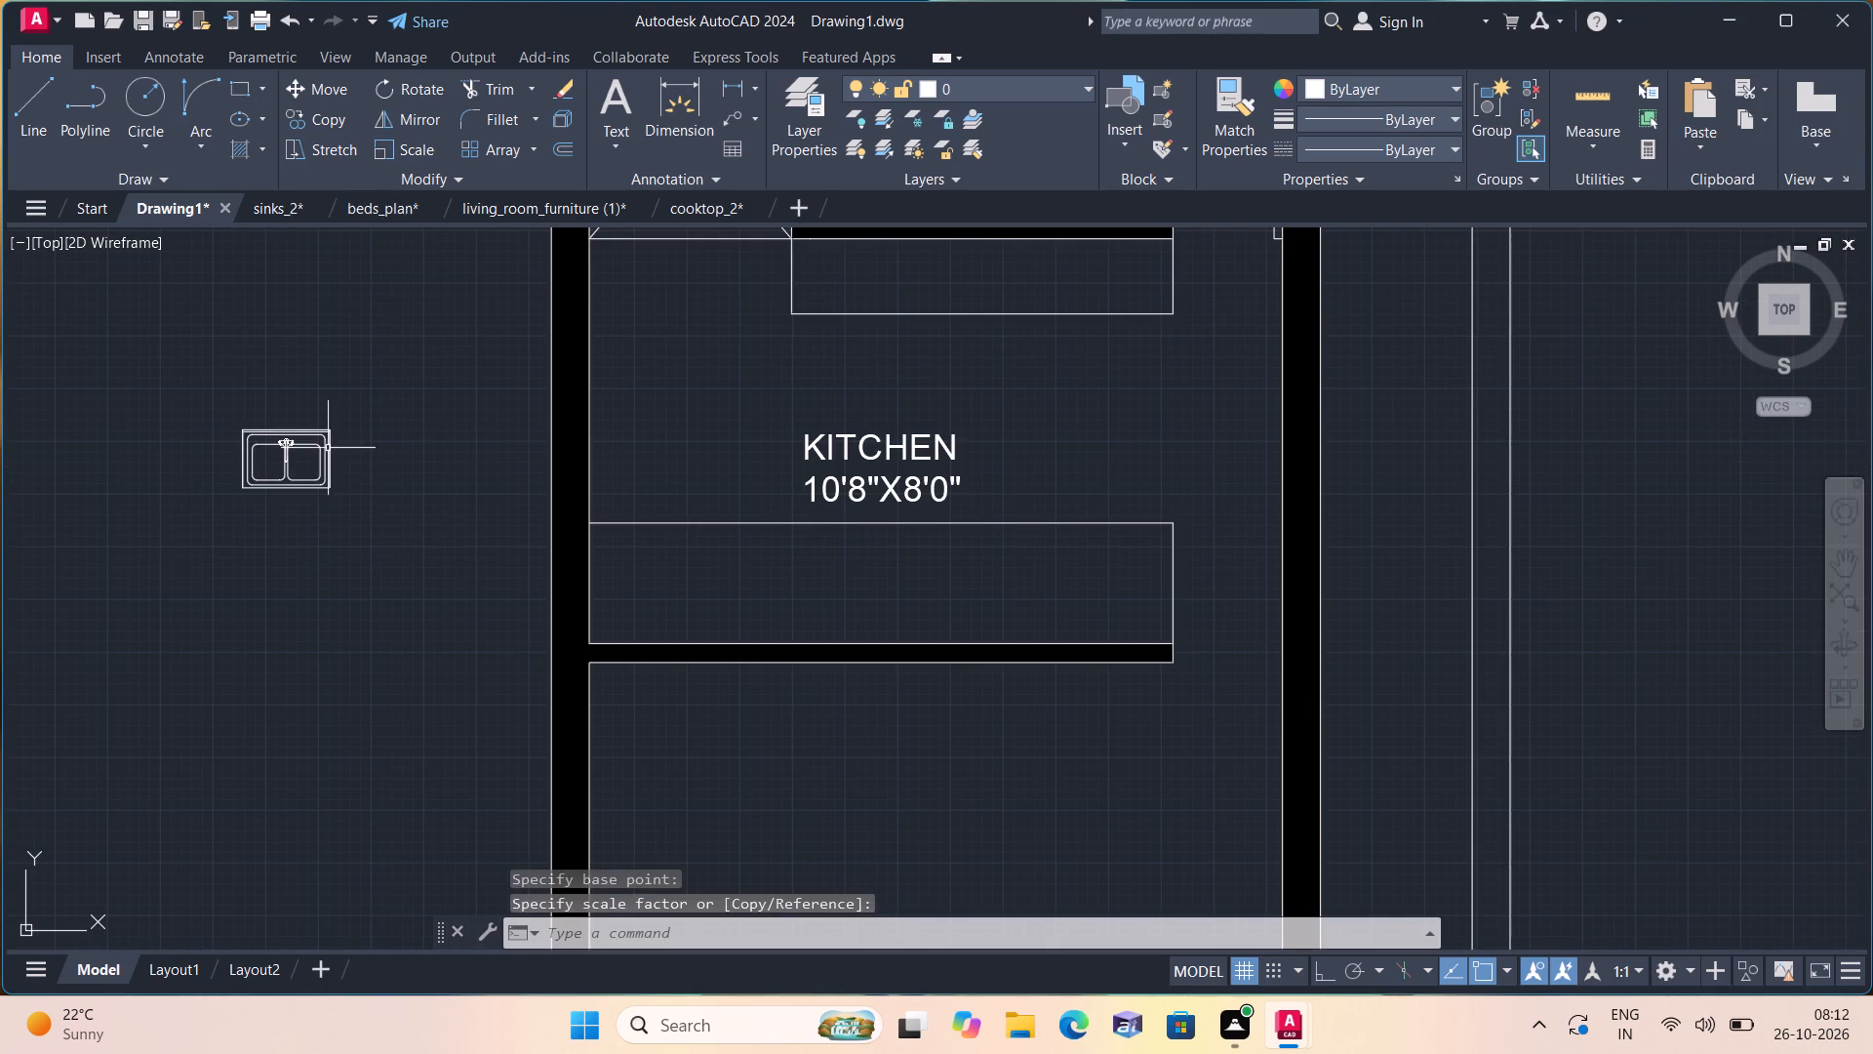
Move the double-bowl sink onto the left part of the kitchen's upper counter, its bottom edge on the counter's front line.
click(328, 448)
click(331, 487)
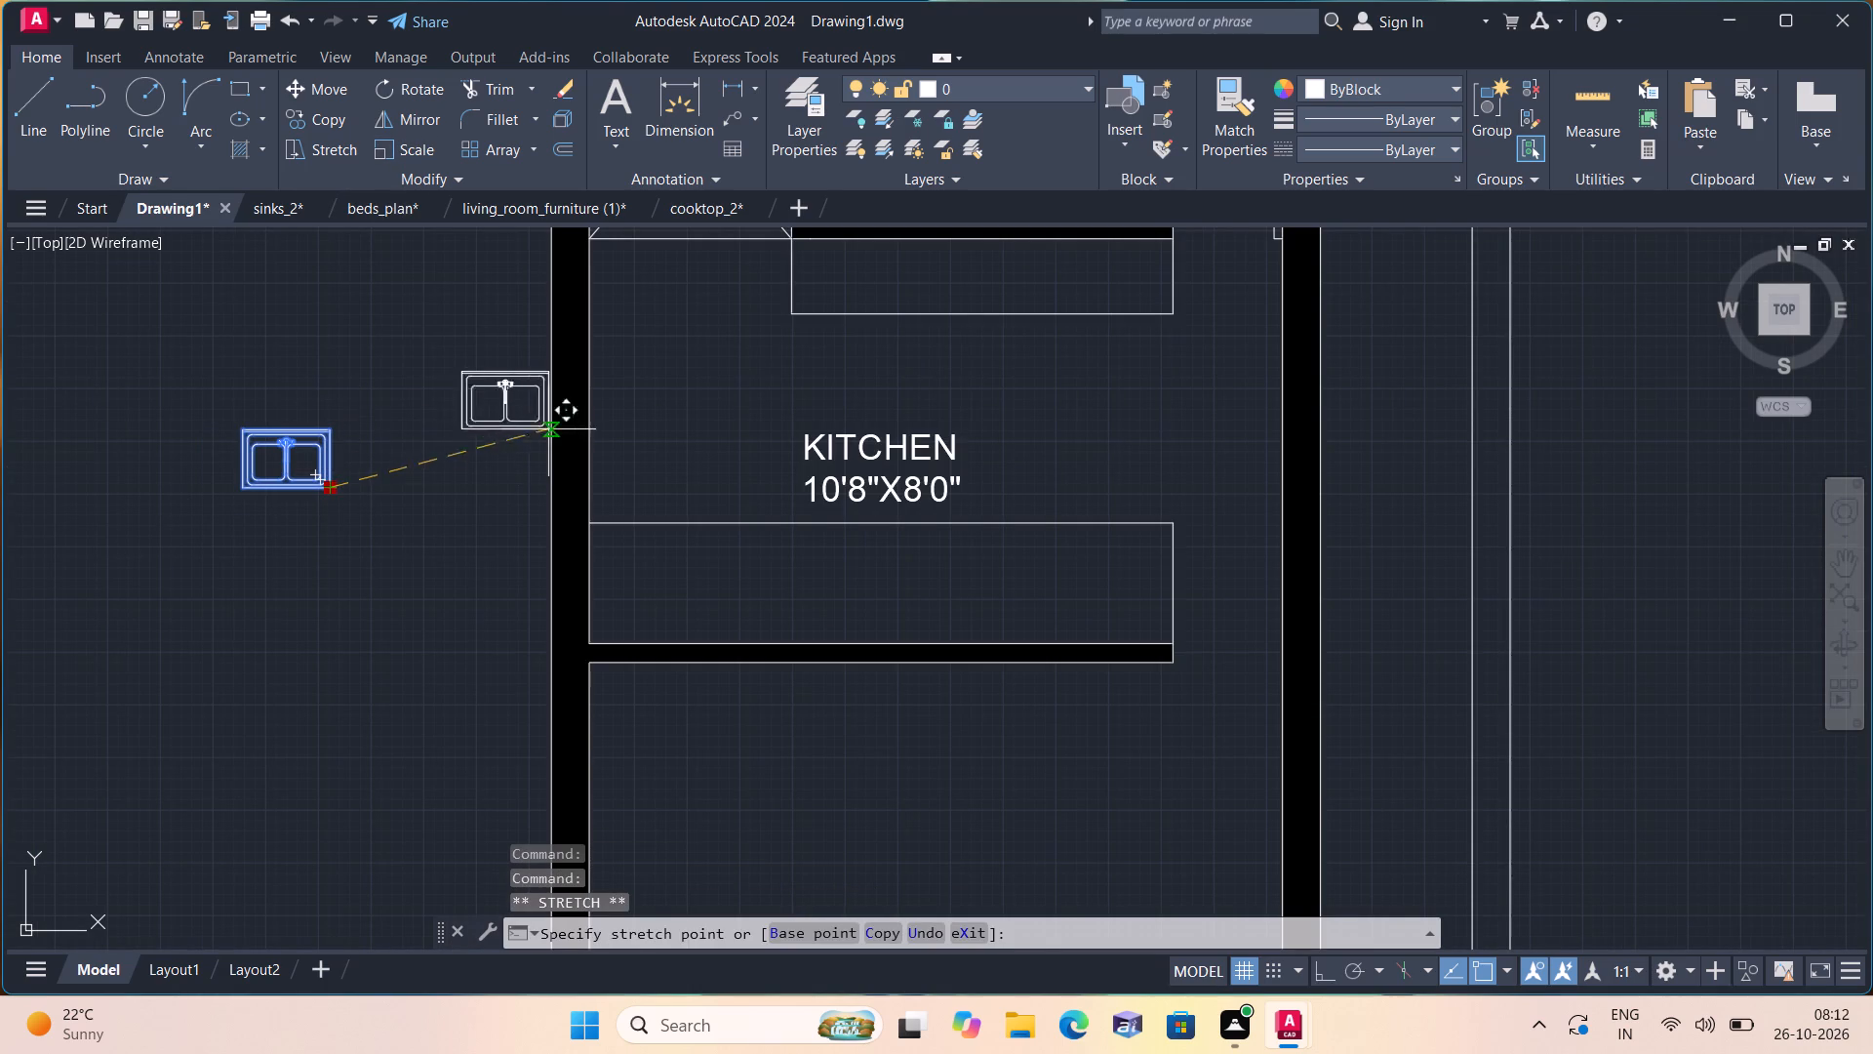
middle_drag(879, 367, 704, 488)
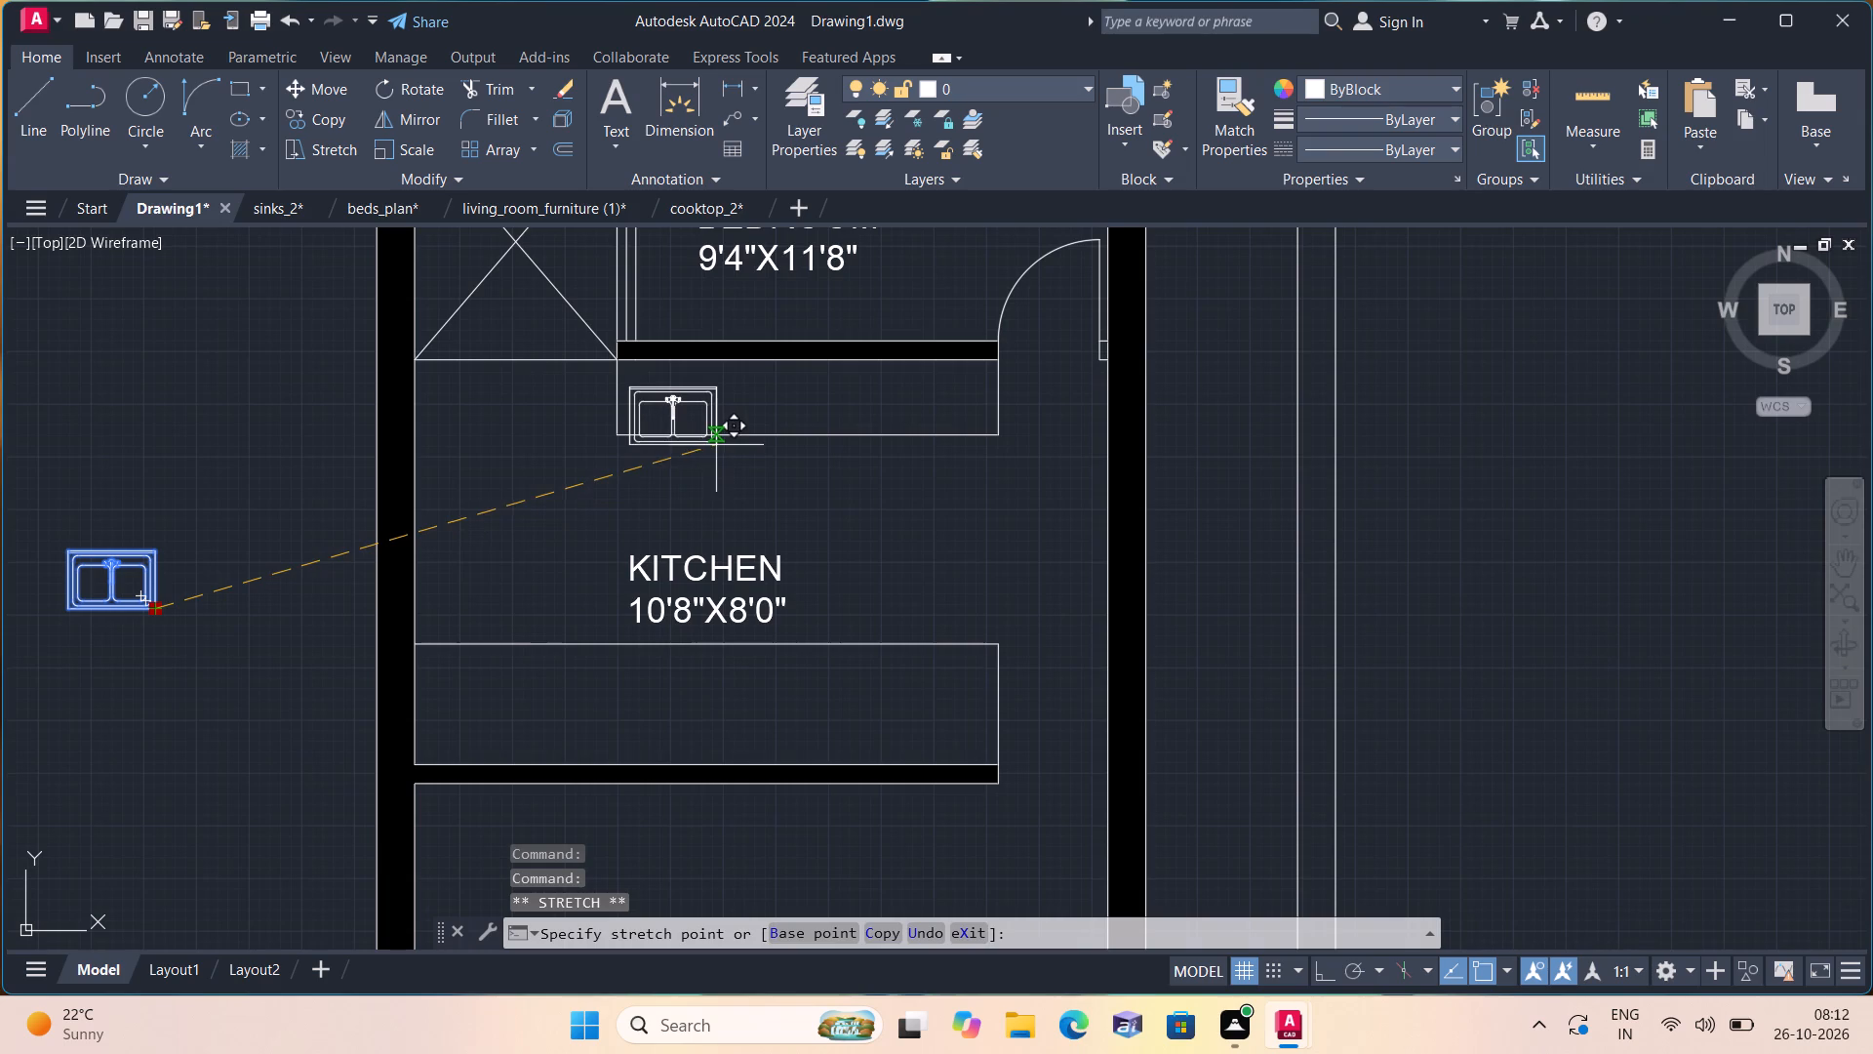
click(728, 426)
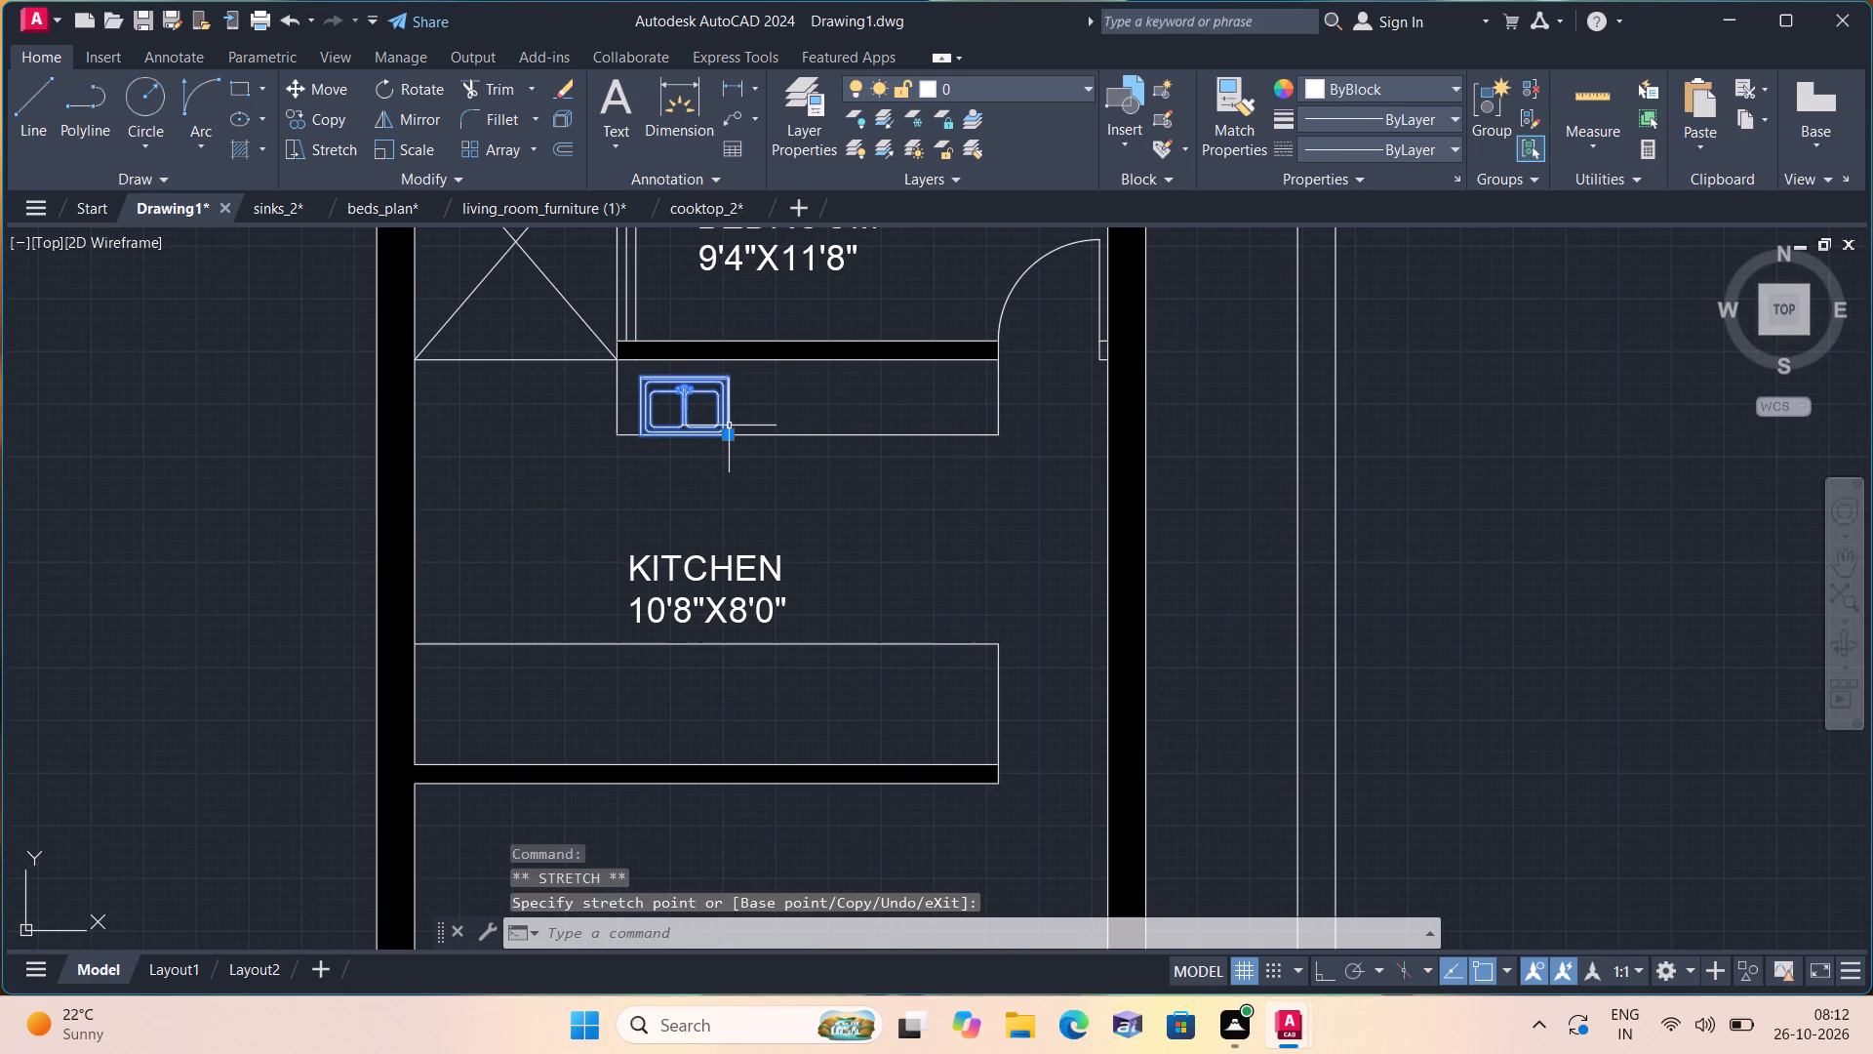
key(Escape)
Move the double-bowl sink along the upper kitchen counter to near its right end, set between the wall and the counter's front edge.
scroll(723, 427, down, 5)
scroll(629, 450, down, 2)
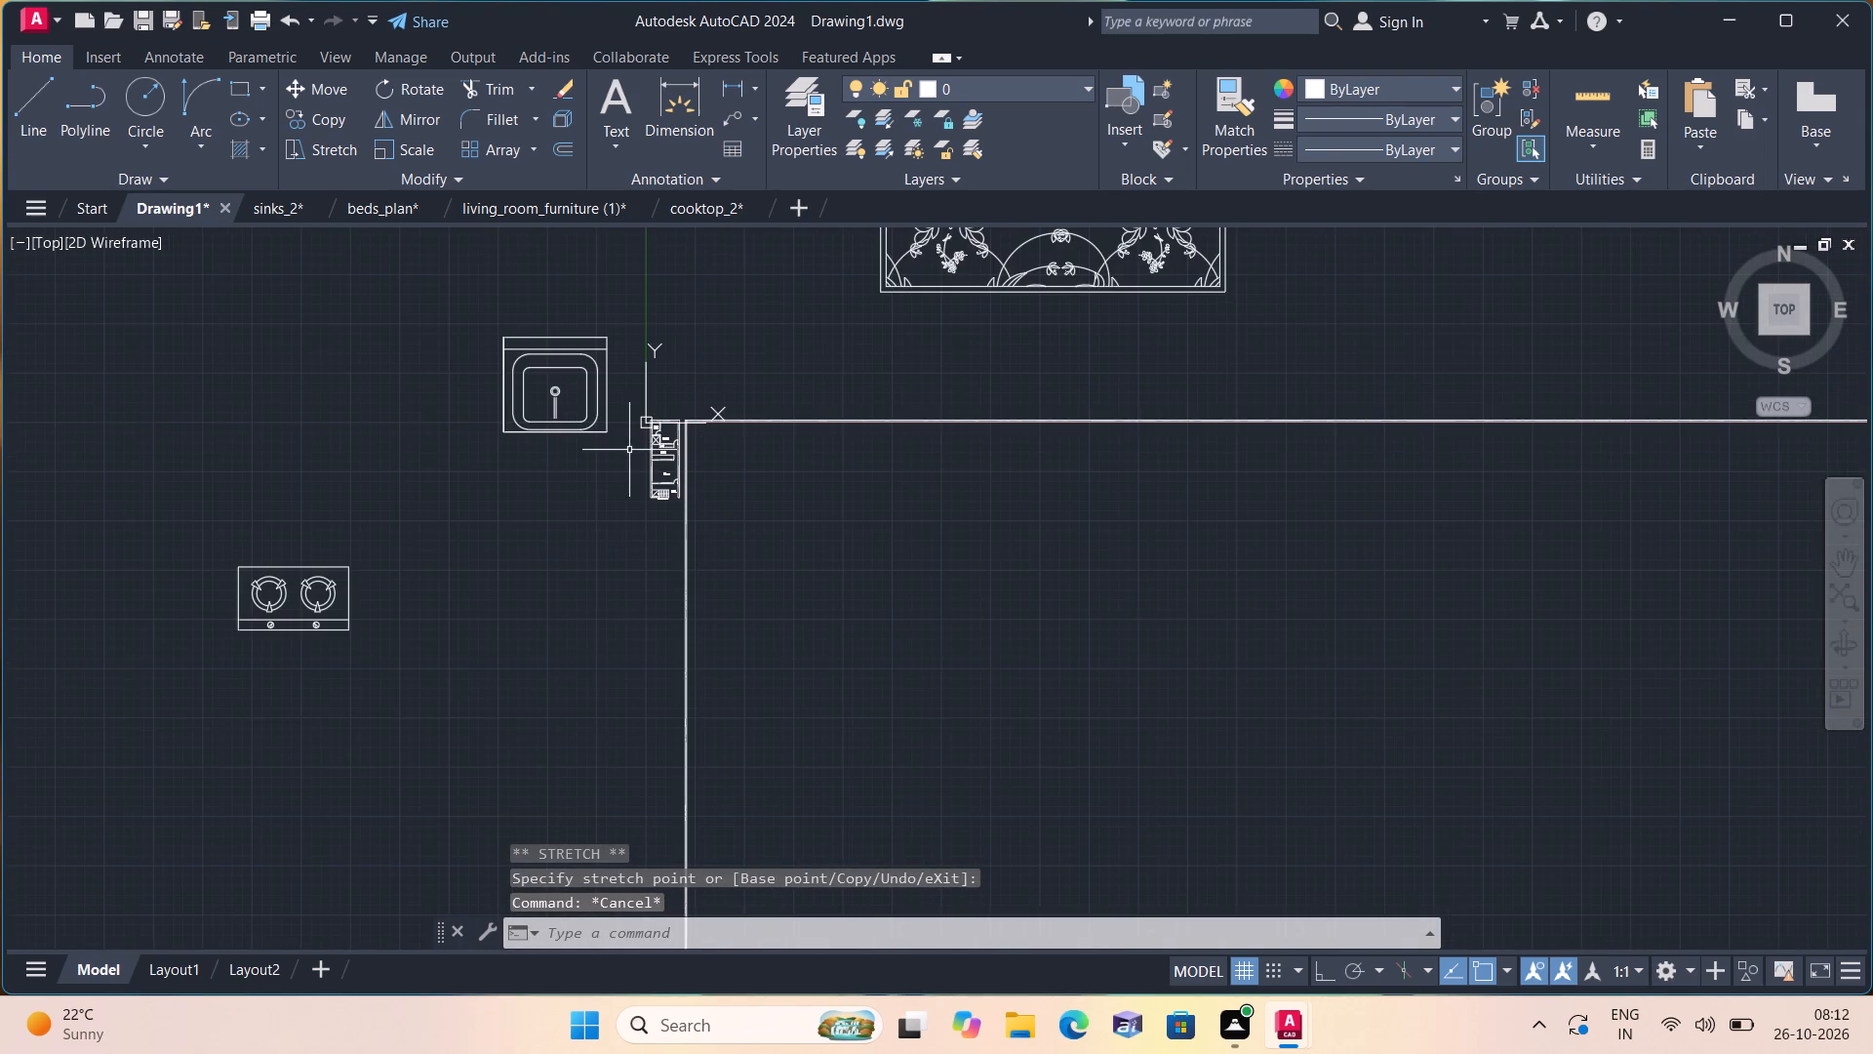
scroll(530, 561, down, 3)
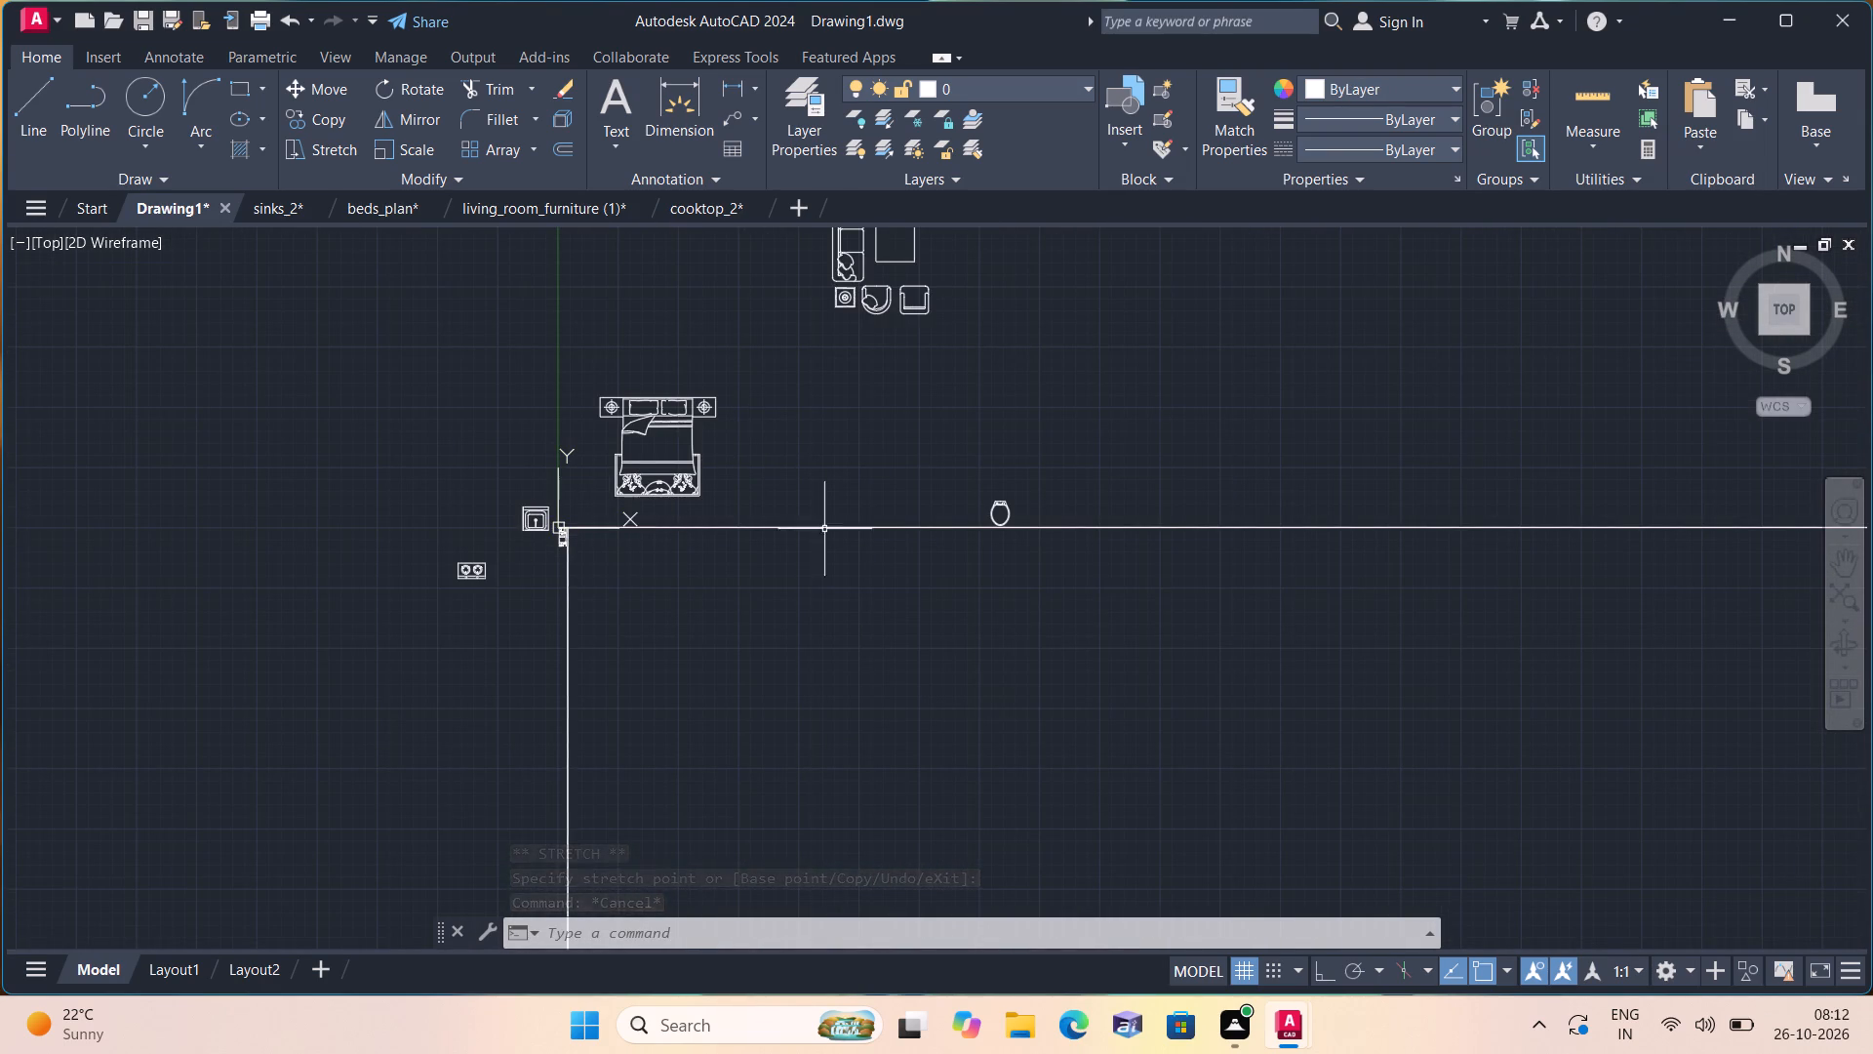
scroll(590, 579, up, 2)
scroll(458, 576, up, 1)
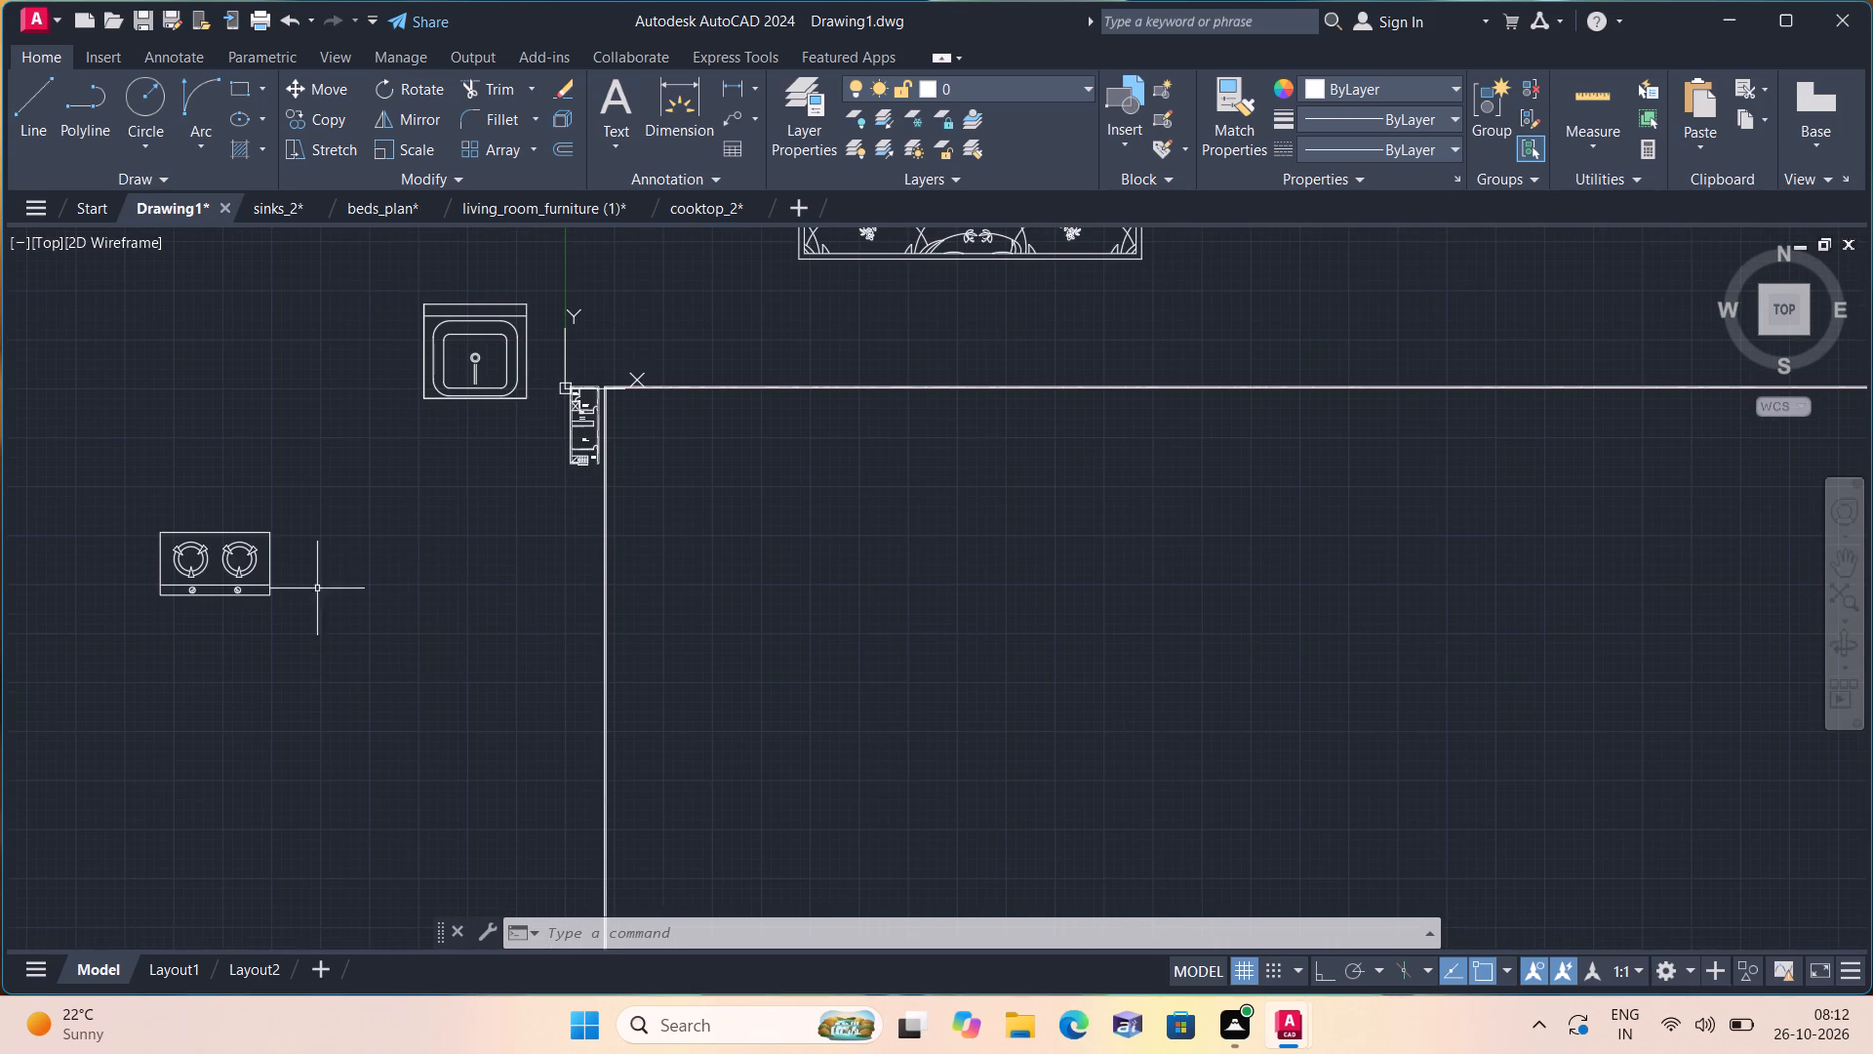
middle_drag(317, 588, 541, 602)
scroll(811, 488, up, 1)
scroll(800, 407, up, 4)
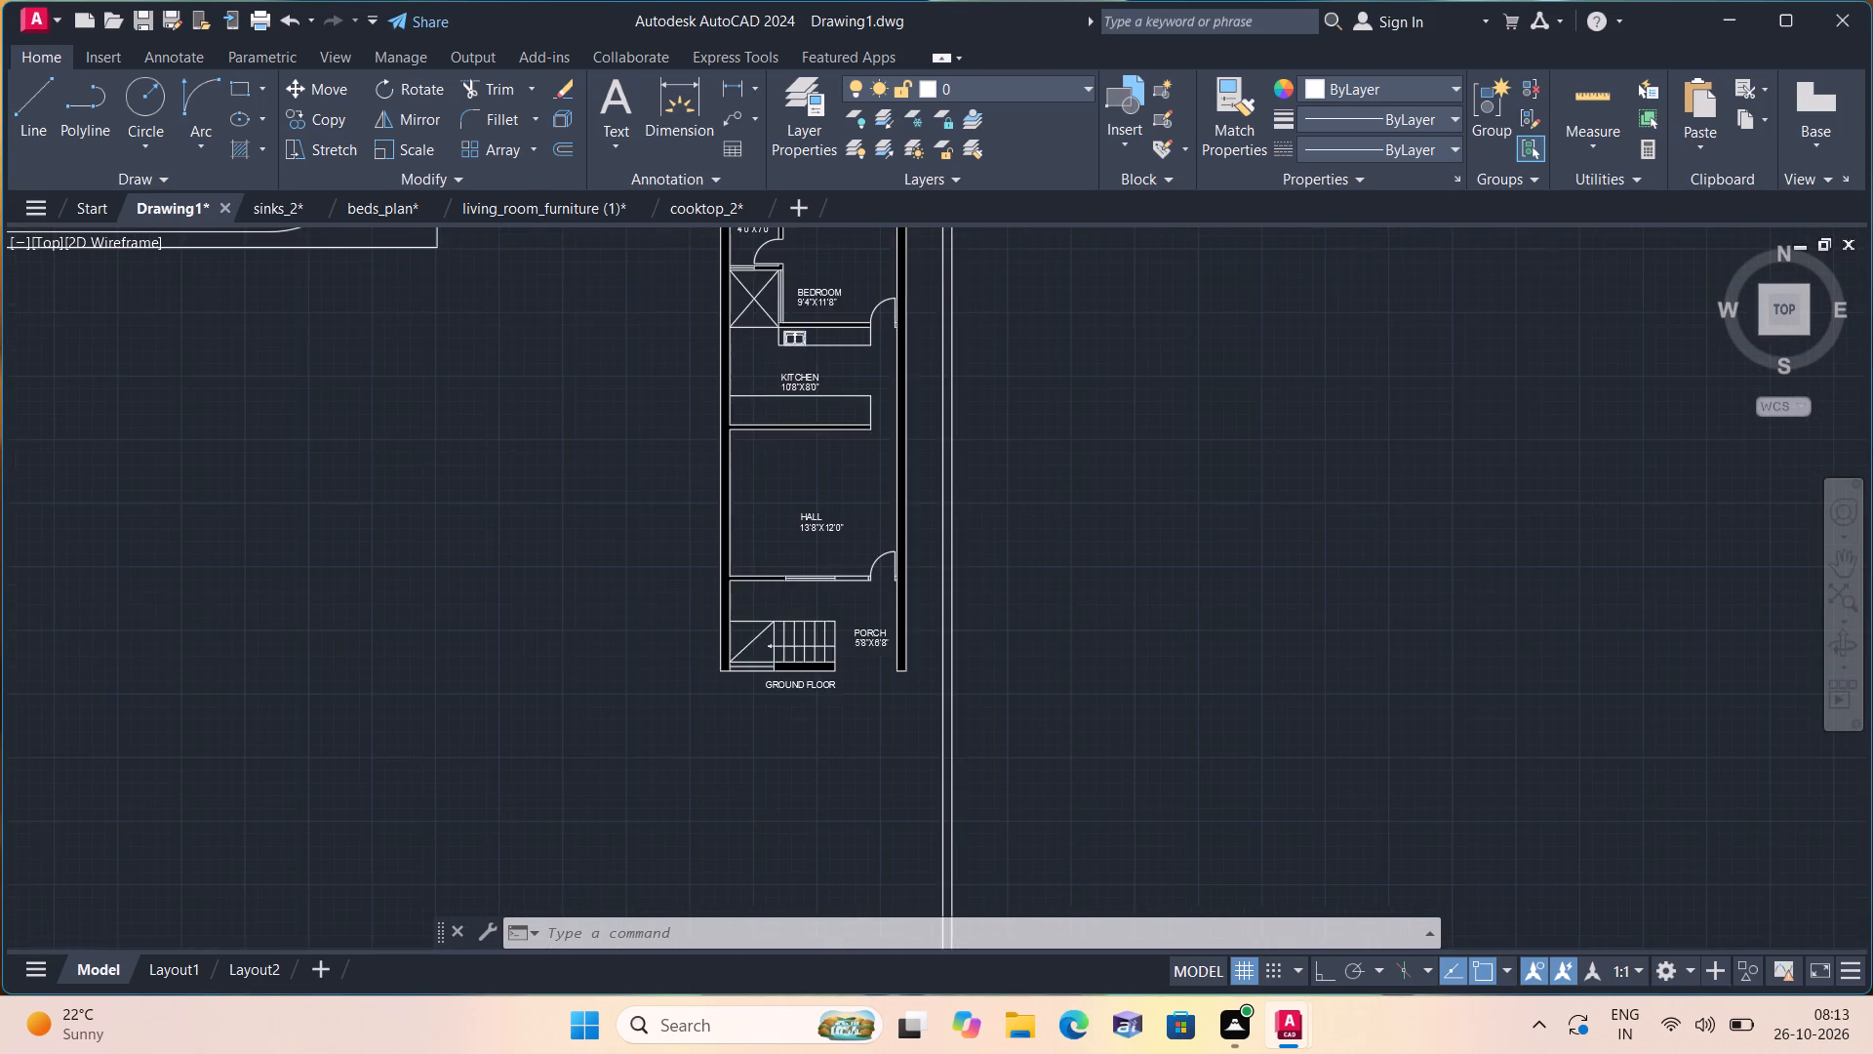
scroll(761, 301, up, 2)
scroll(838, 287, up, 2)
scroll(768, 336, up, 1)
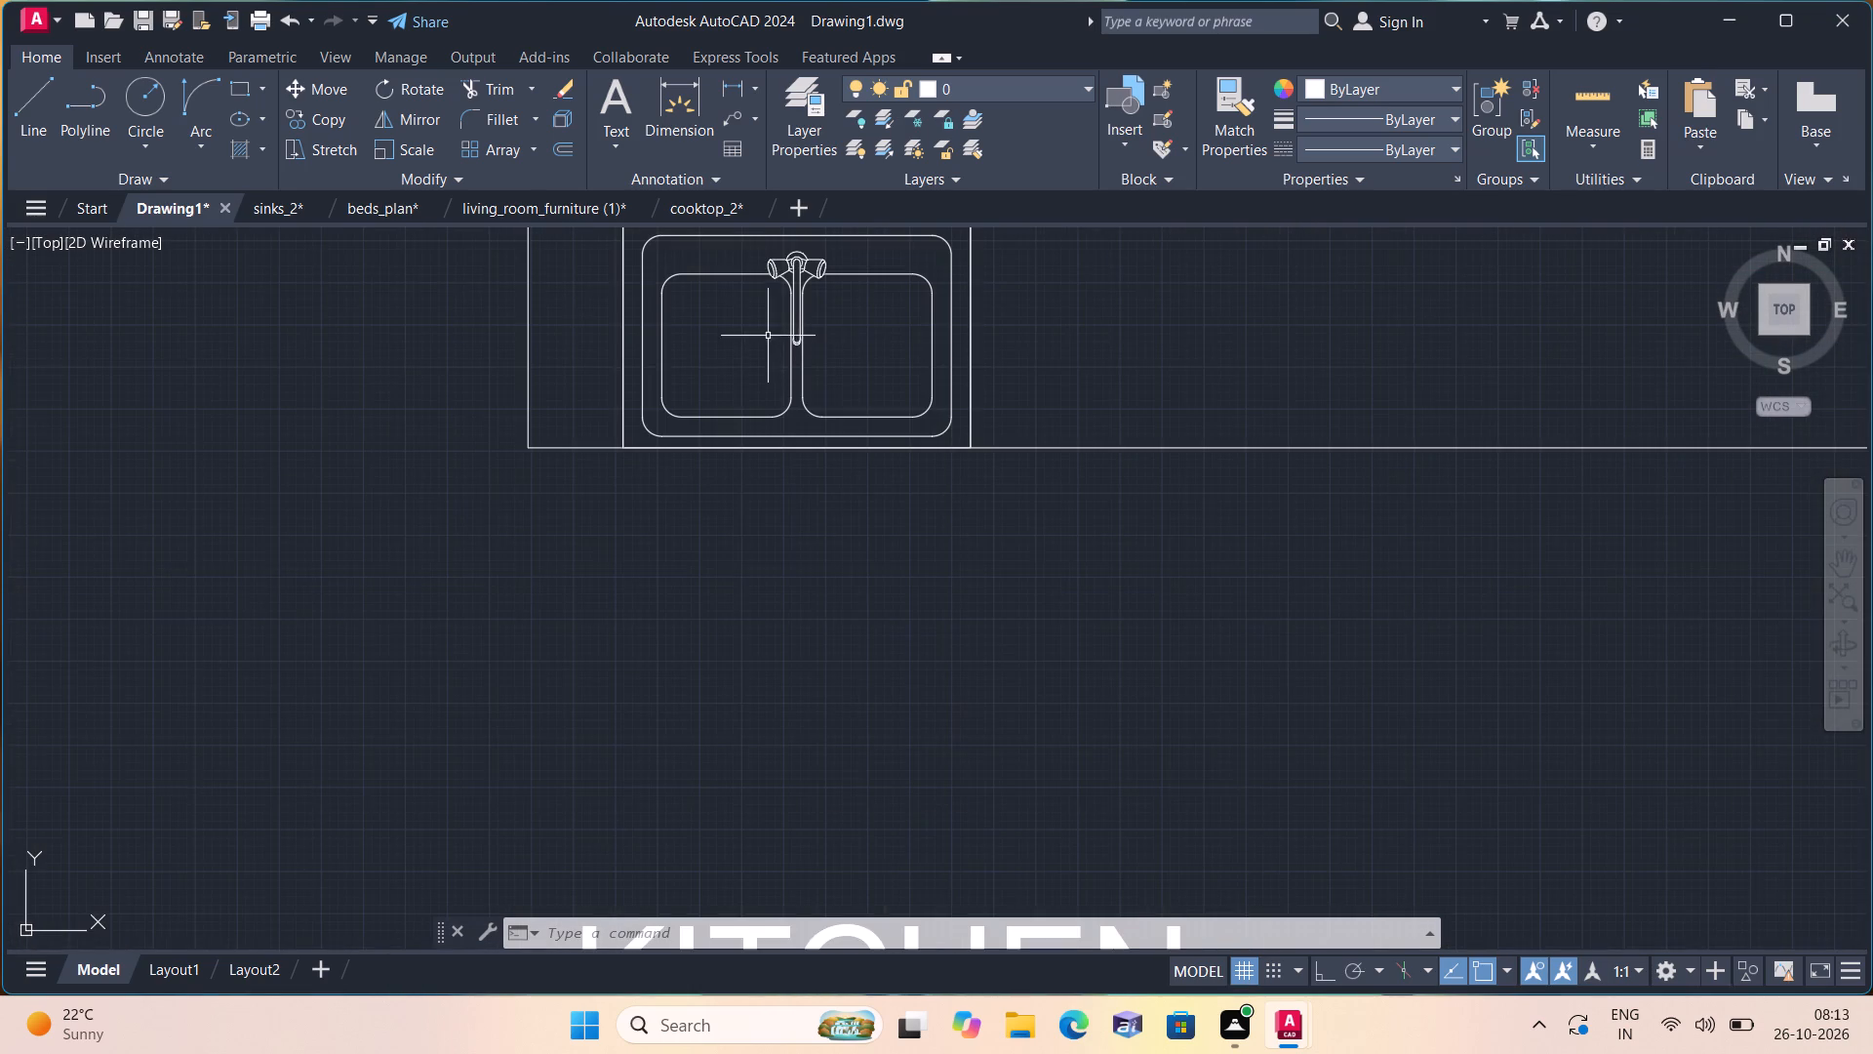
click(780, 296)
click(780, 284)
click(763, 267)
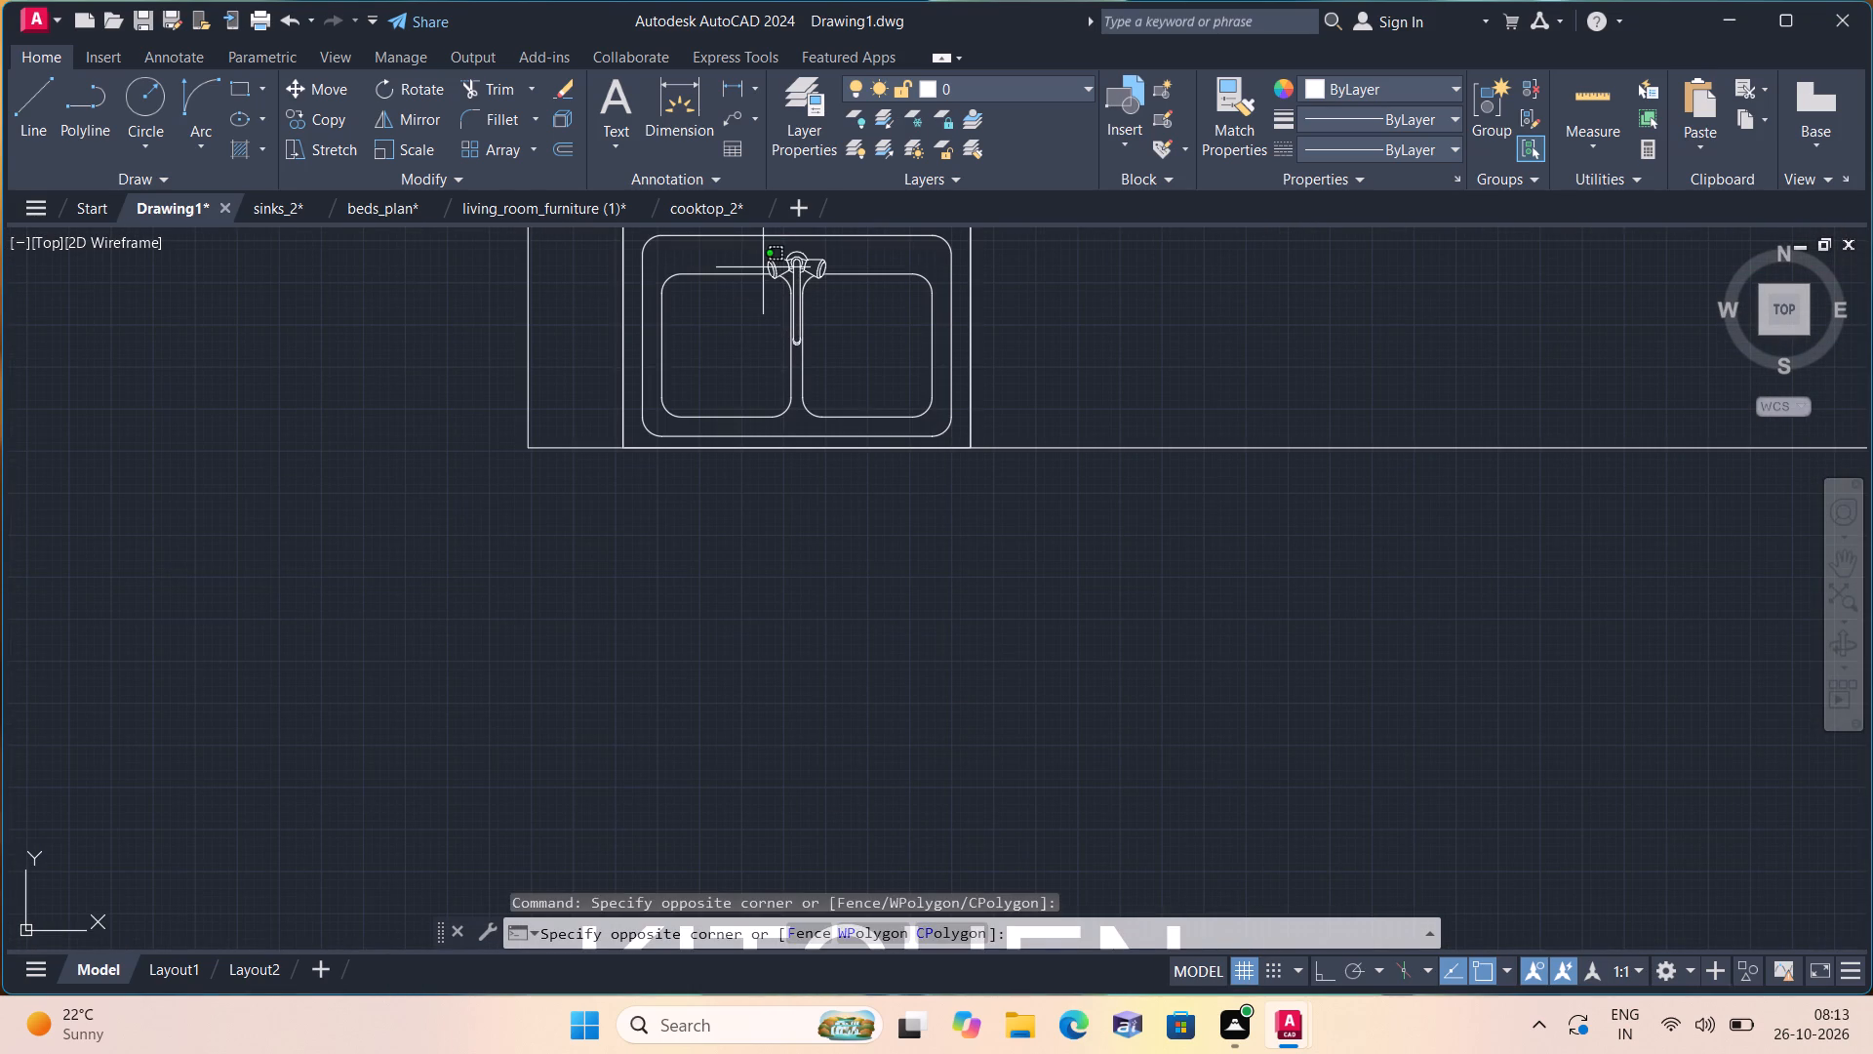
click(752, 274)
middle_drag(746, 285, 706, 468)
scroll(746, 285, down, 1)
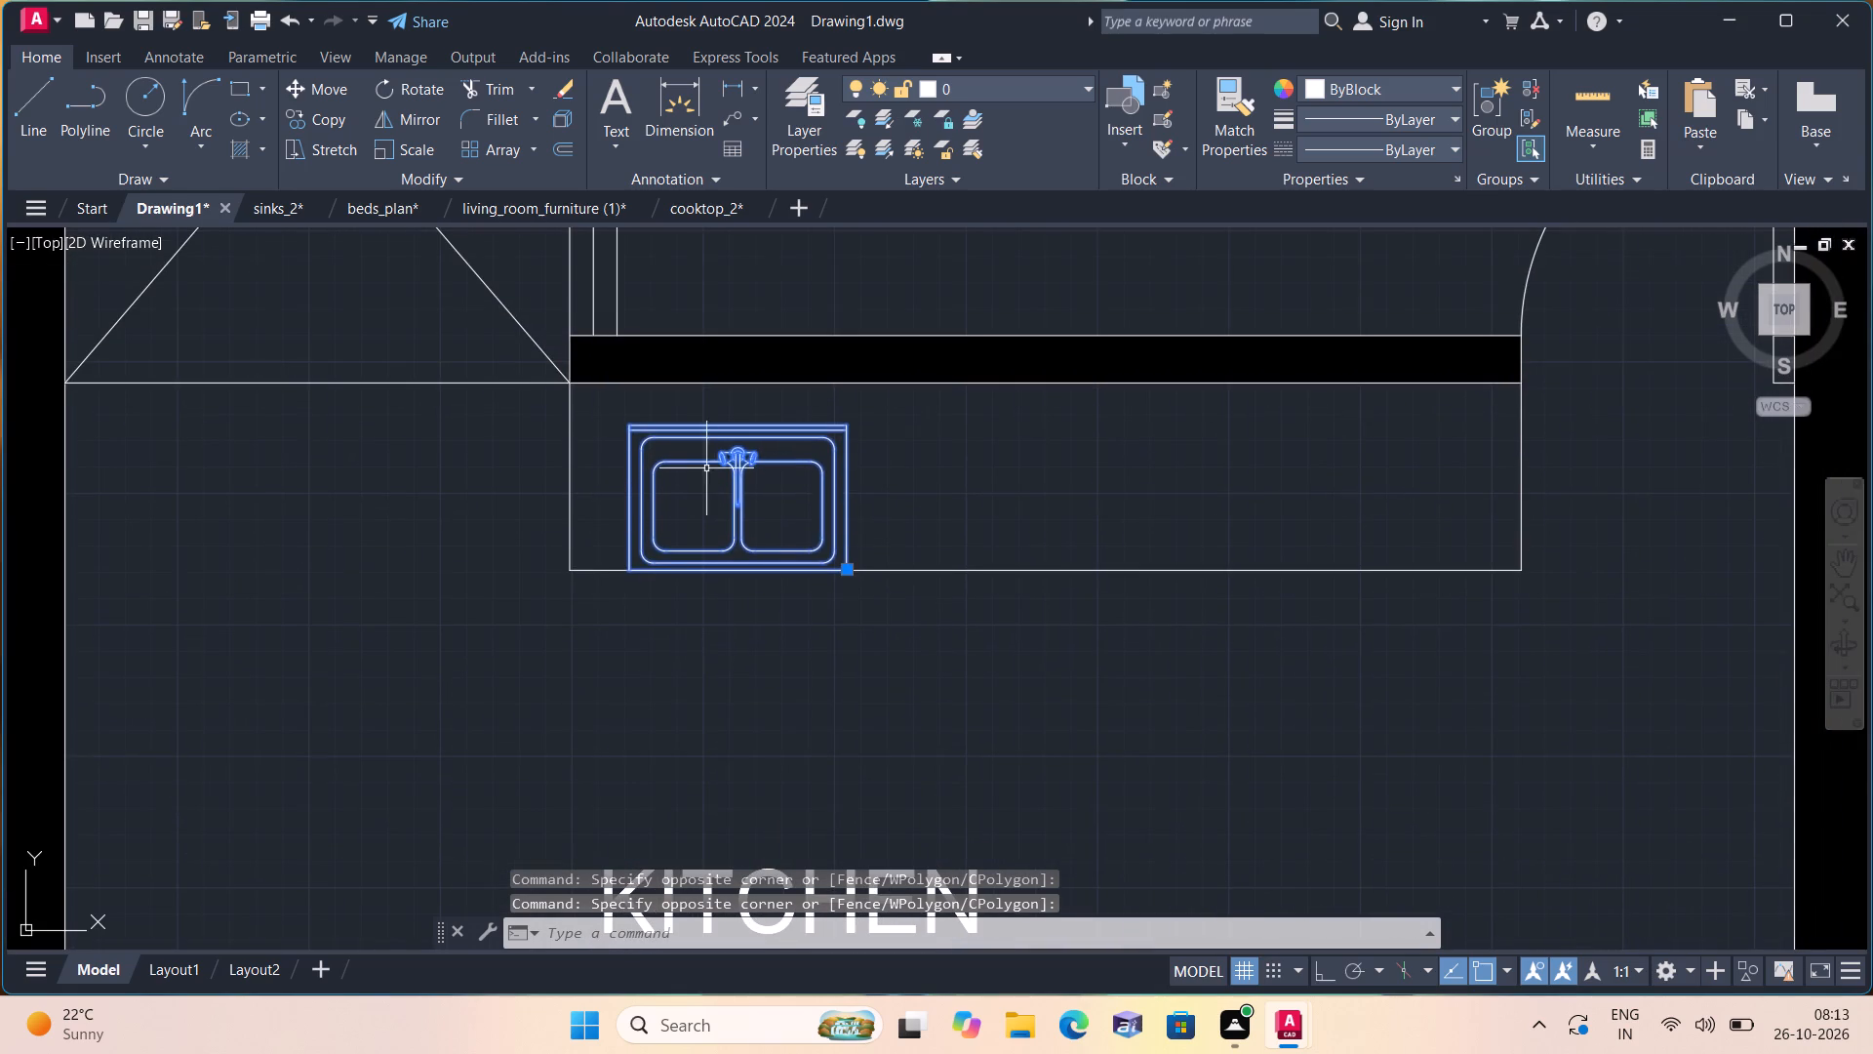
click(848, 572)
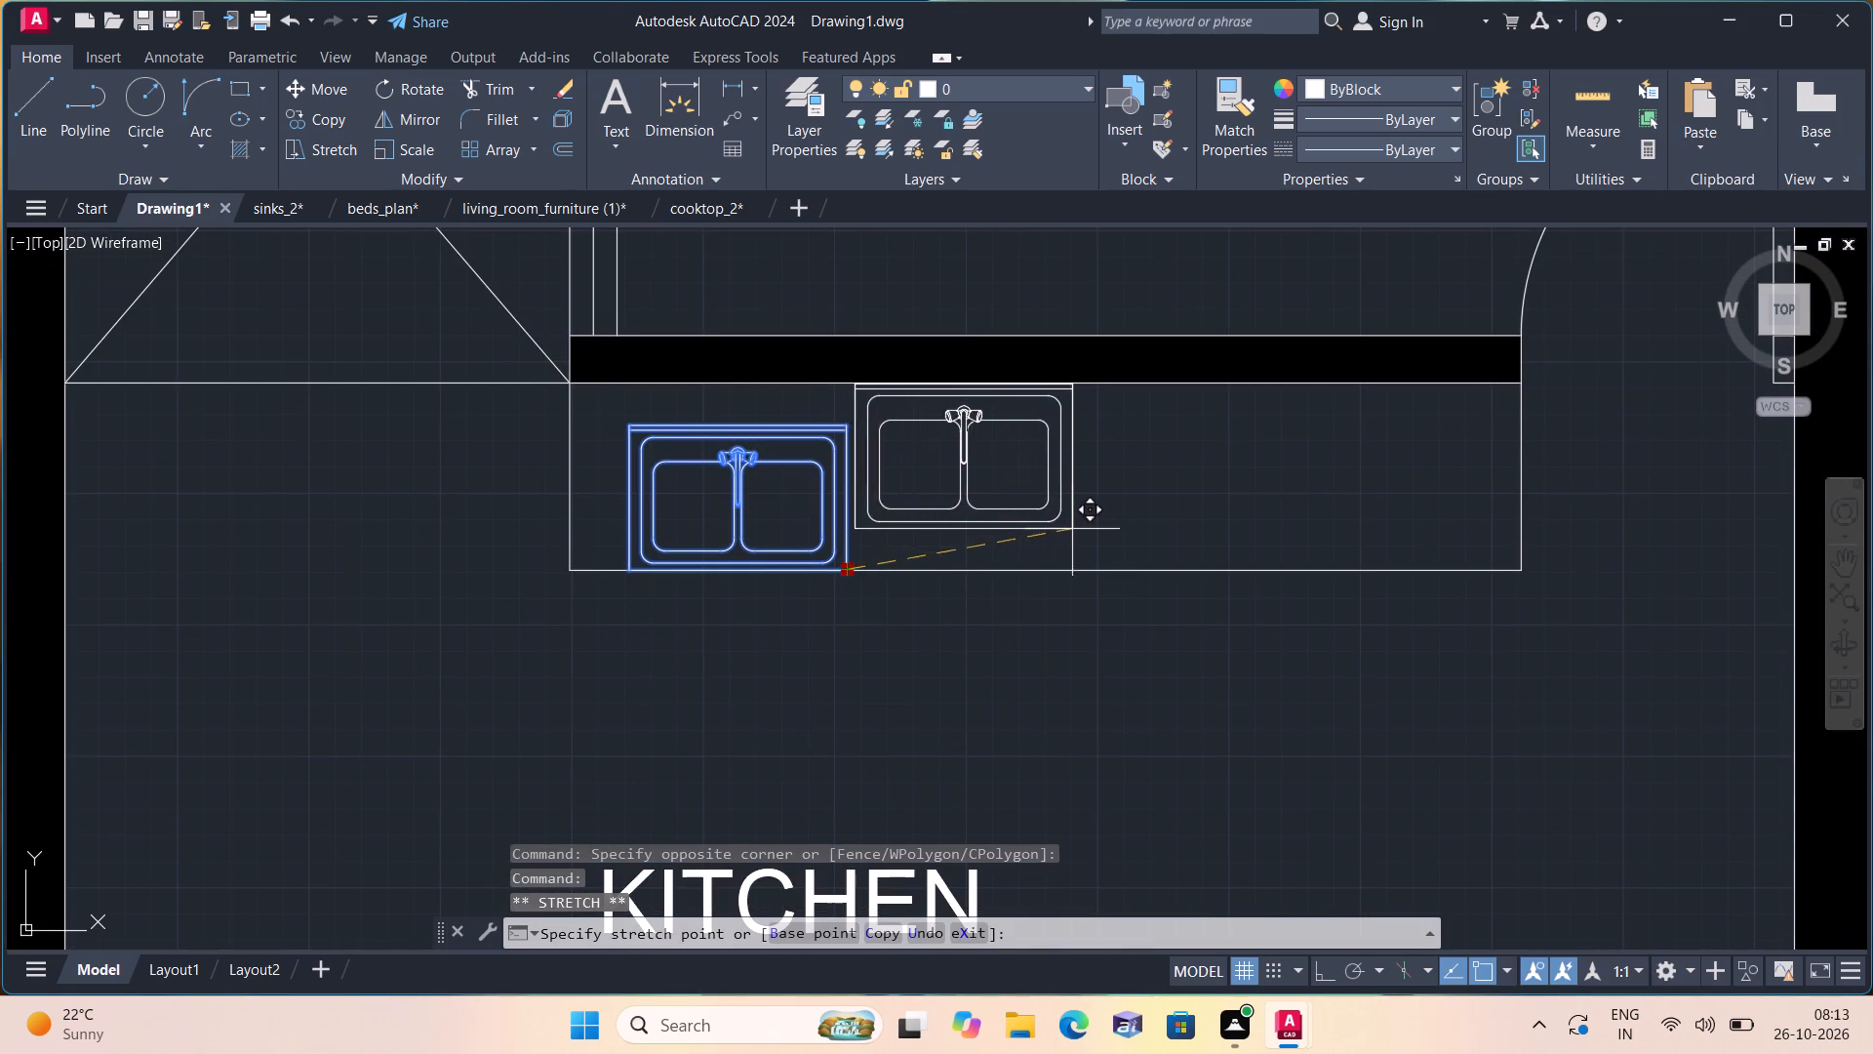
click(1368, 542)
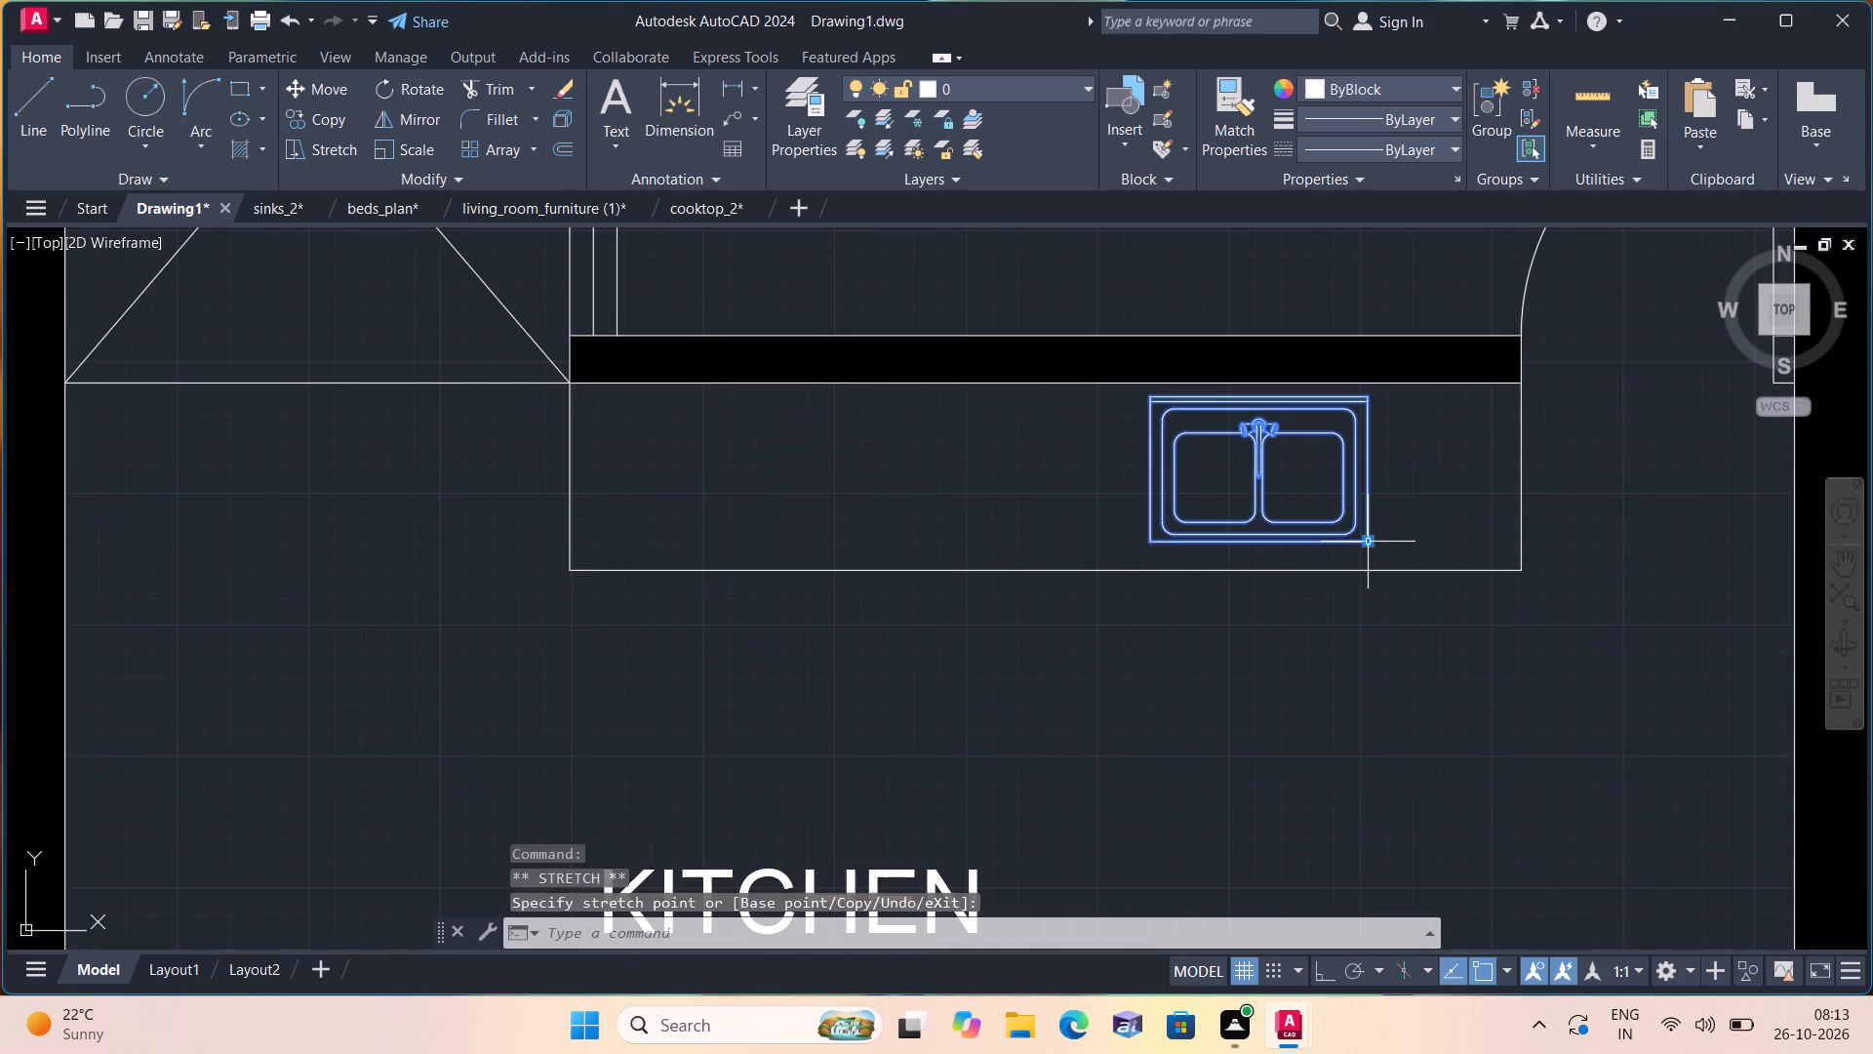
Scale the two-burner cooktop freehand about a point between its burners, down to about one fifteenth of its size.
key(Escape)
scroll(737, 436, down, 3)
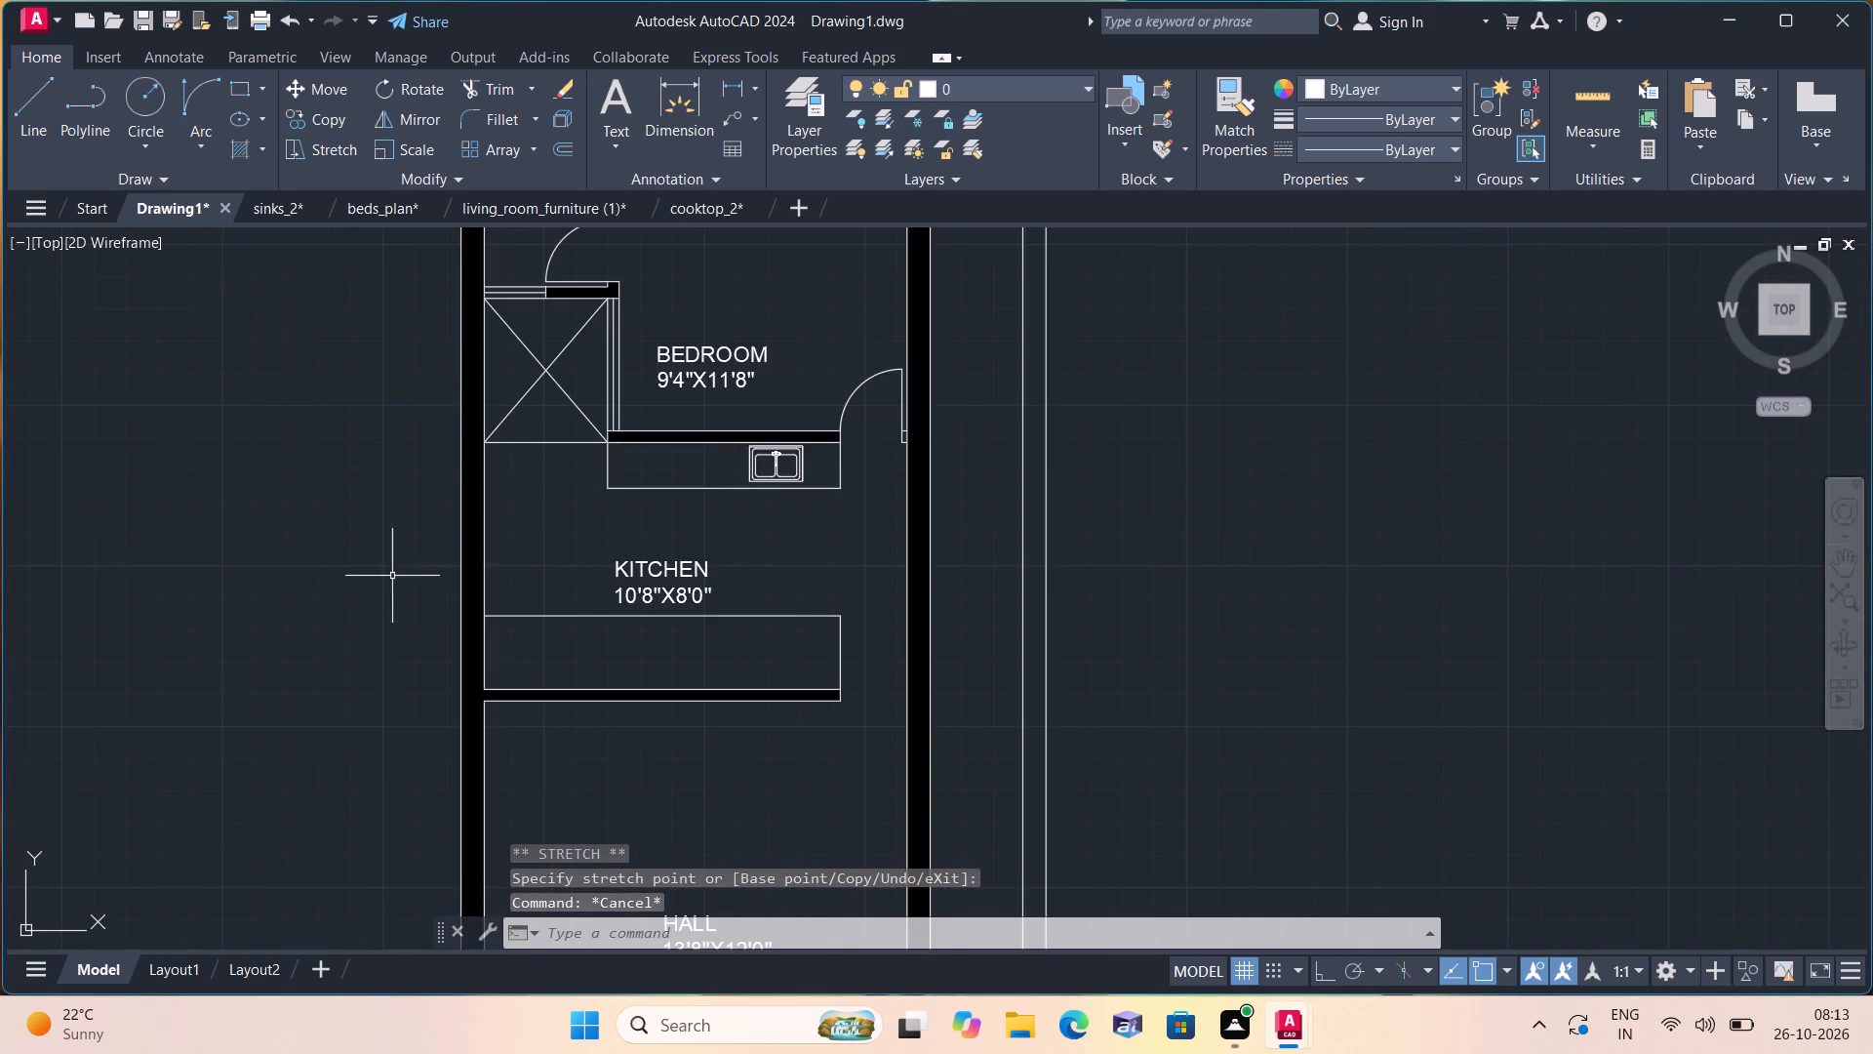
middle_drag(374, 577, 802, 417)
scroll(374, 576, down, 1)
scroll(578, 517, down, 2)
scroll(538, 590, down, 1)
middle_drag(538, 590, 823, 550)
scroll(823, 550, down, 2)
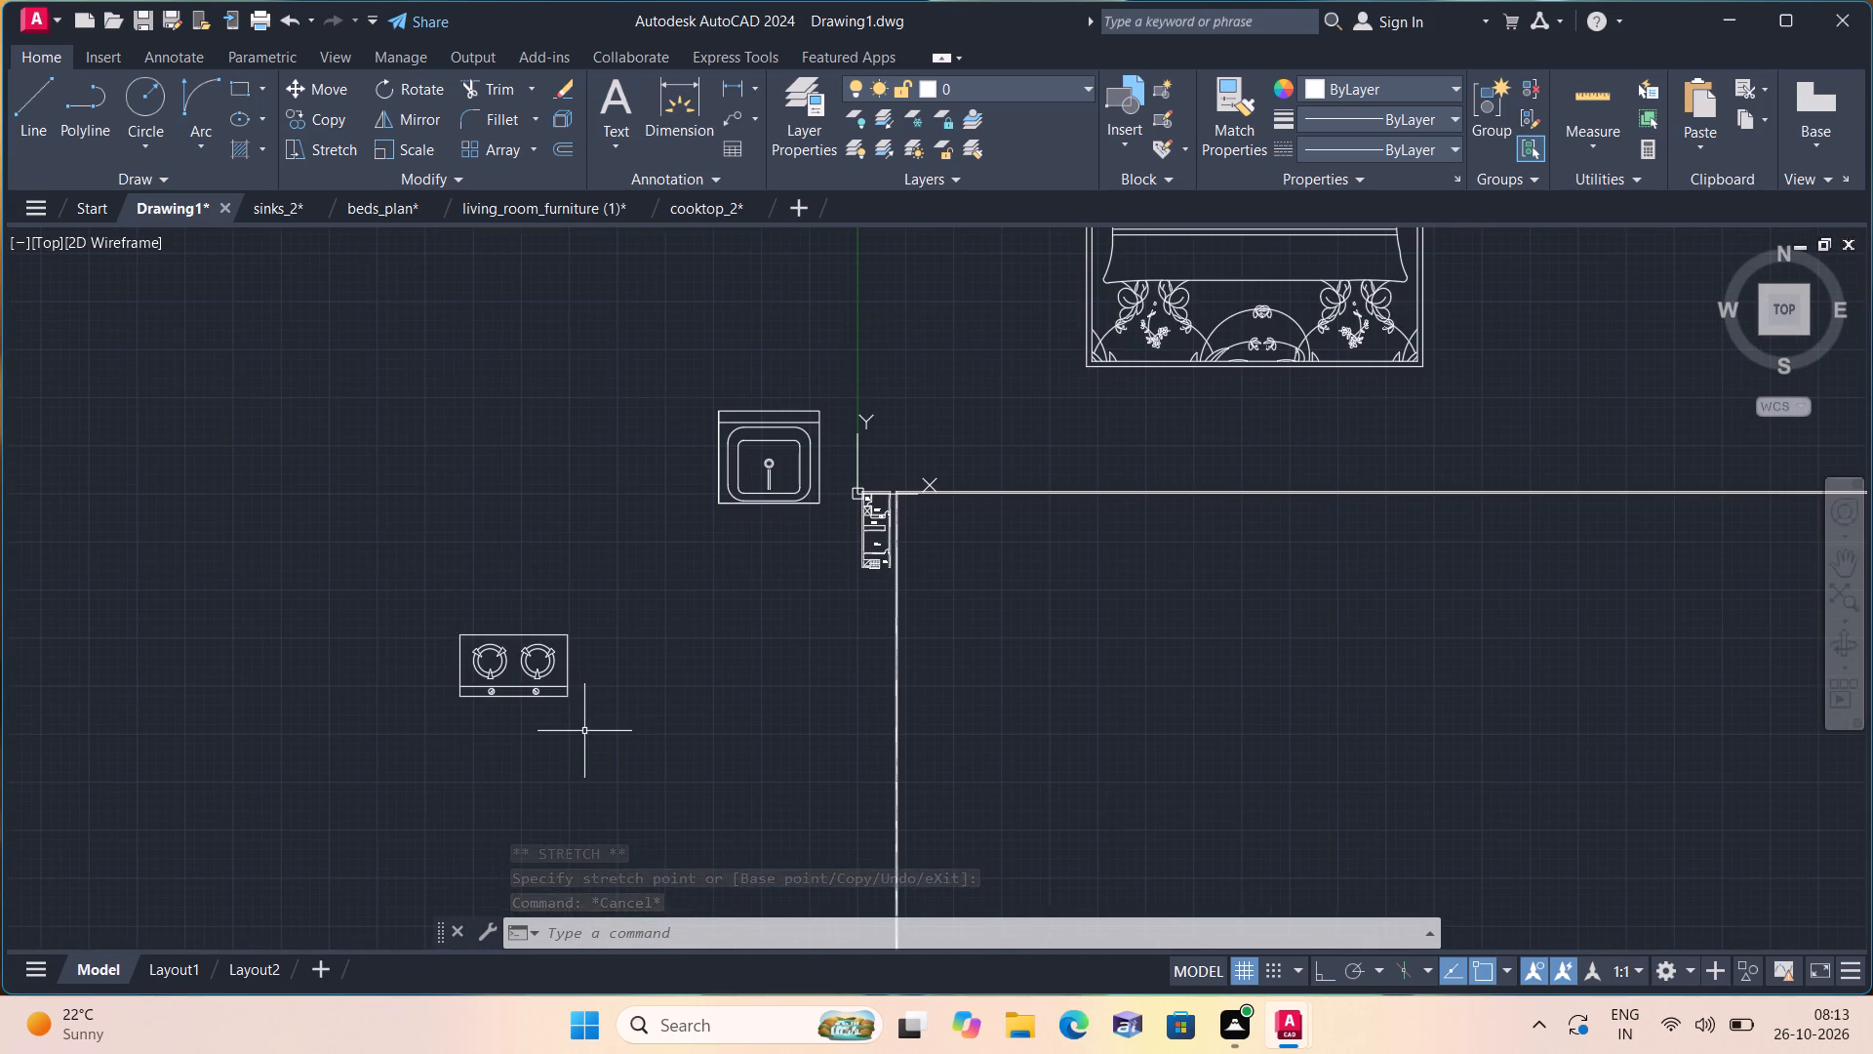
click(563, 694)
click(403, 573)
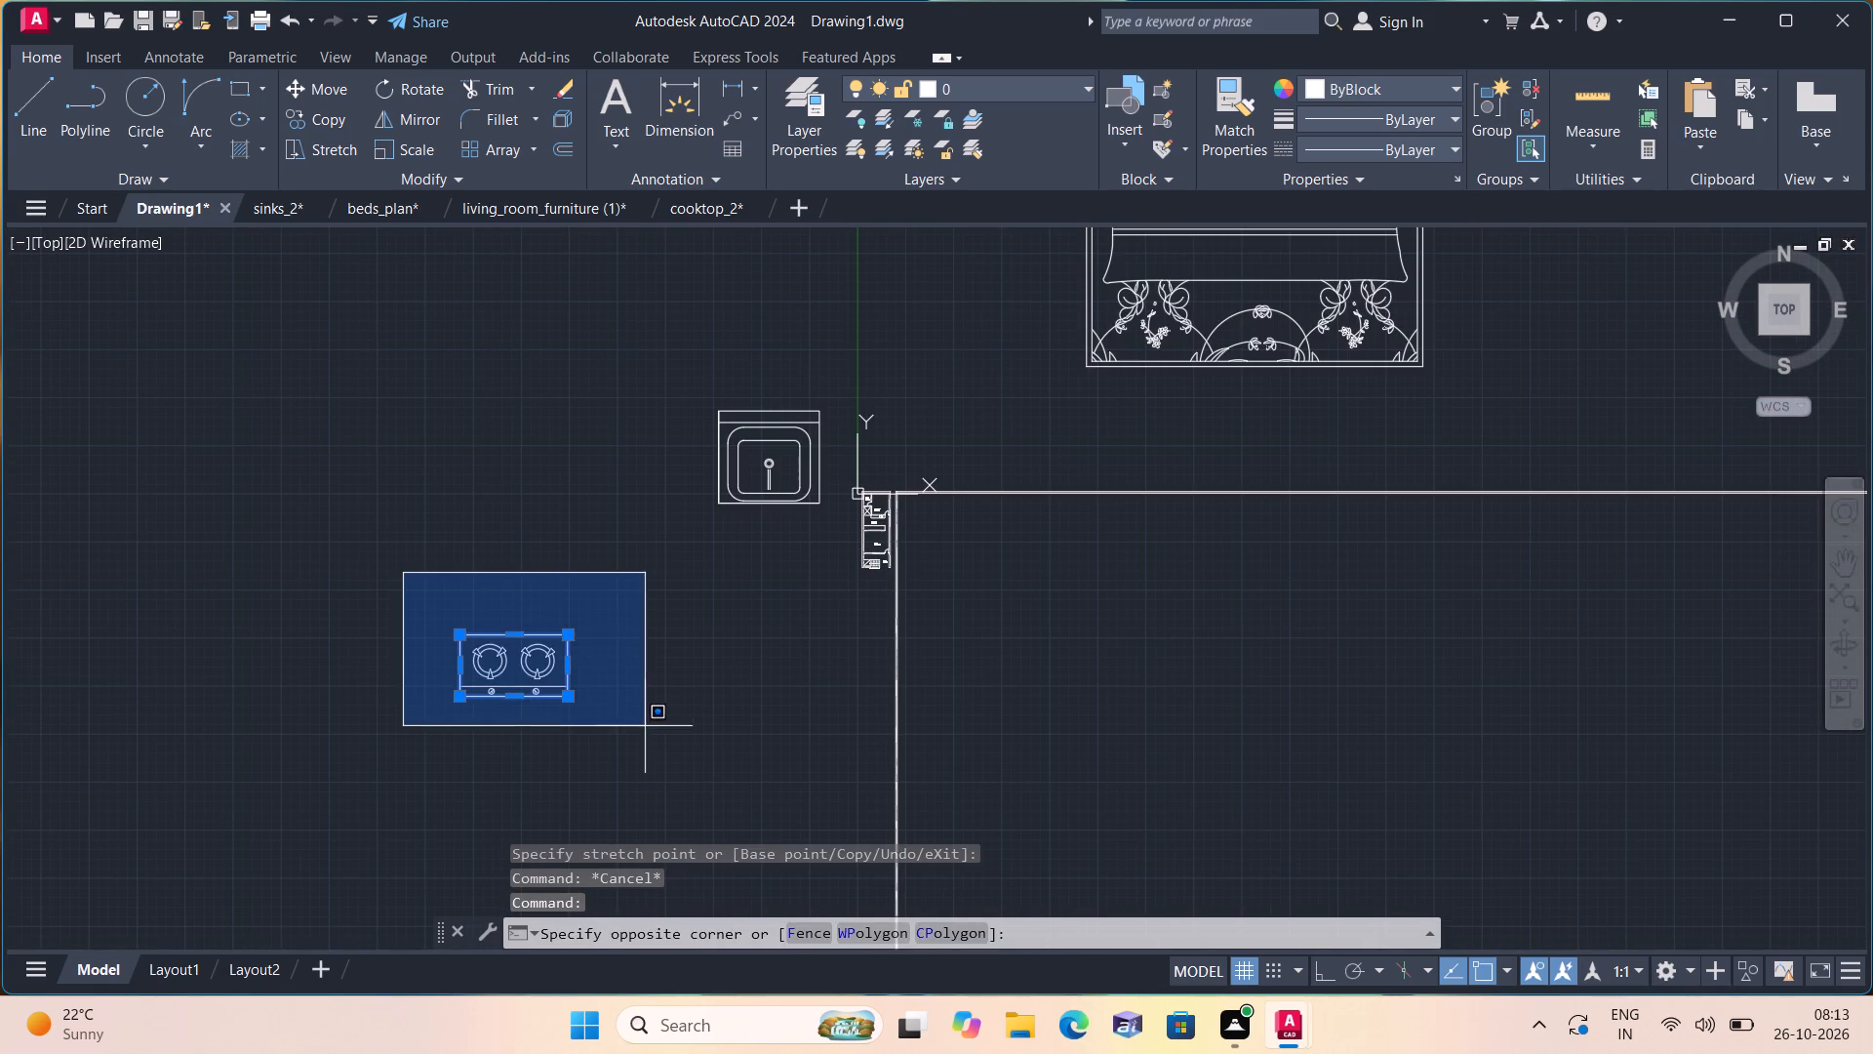
click(680, 726)
click(418, 150)
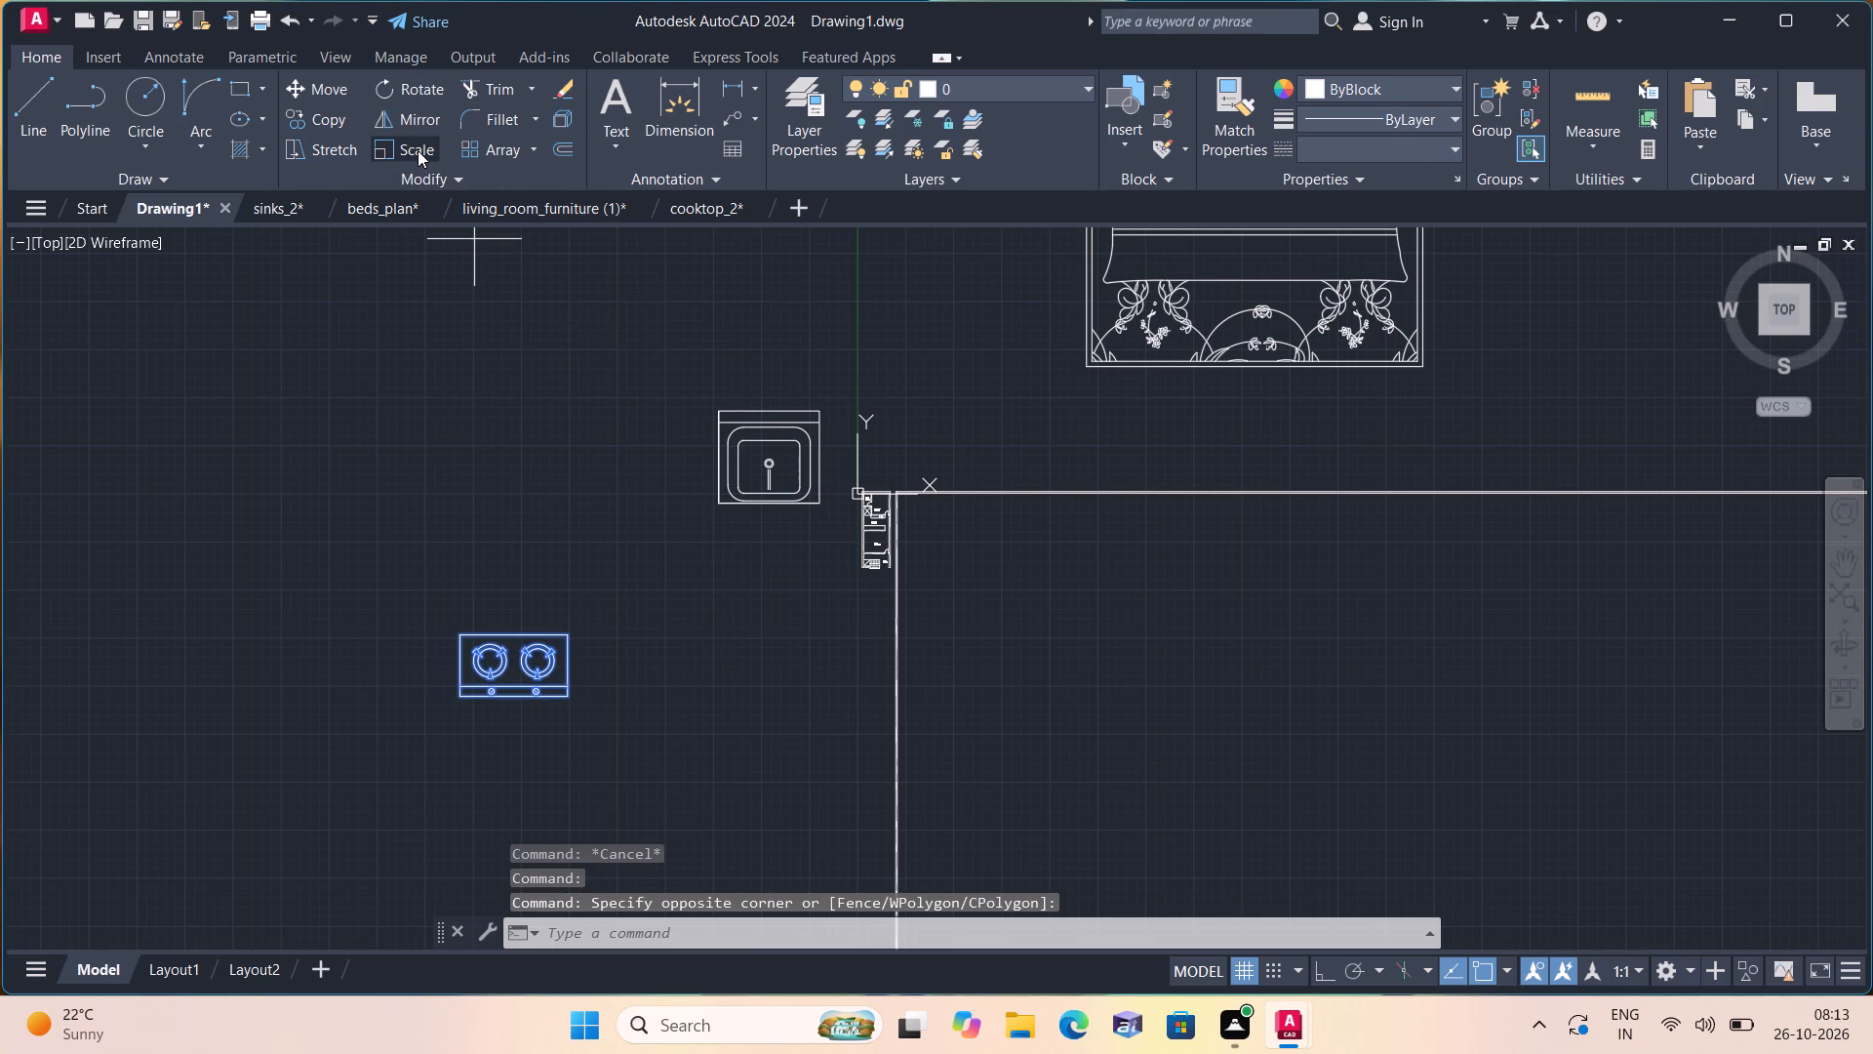
scroll(530, 673, up, 4)
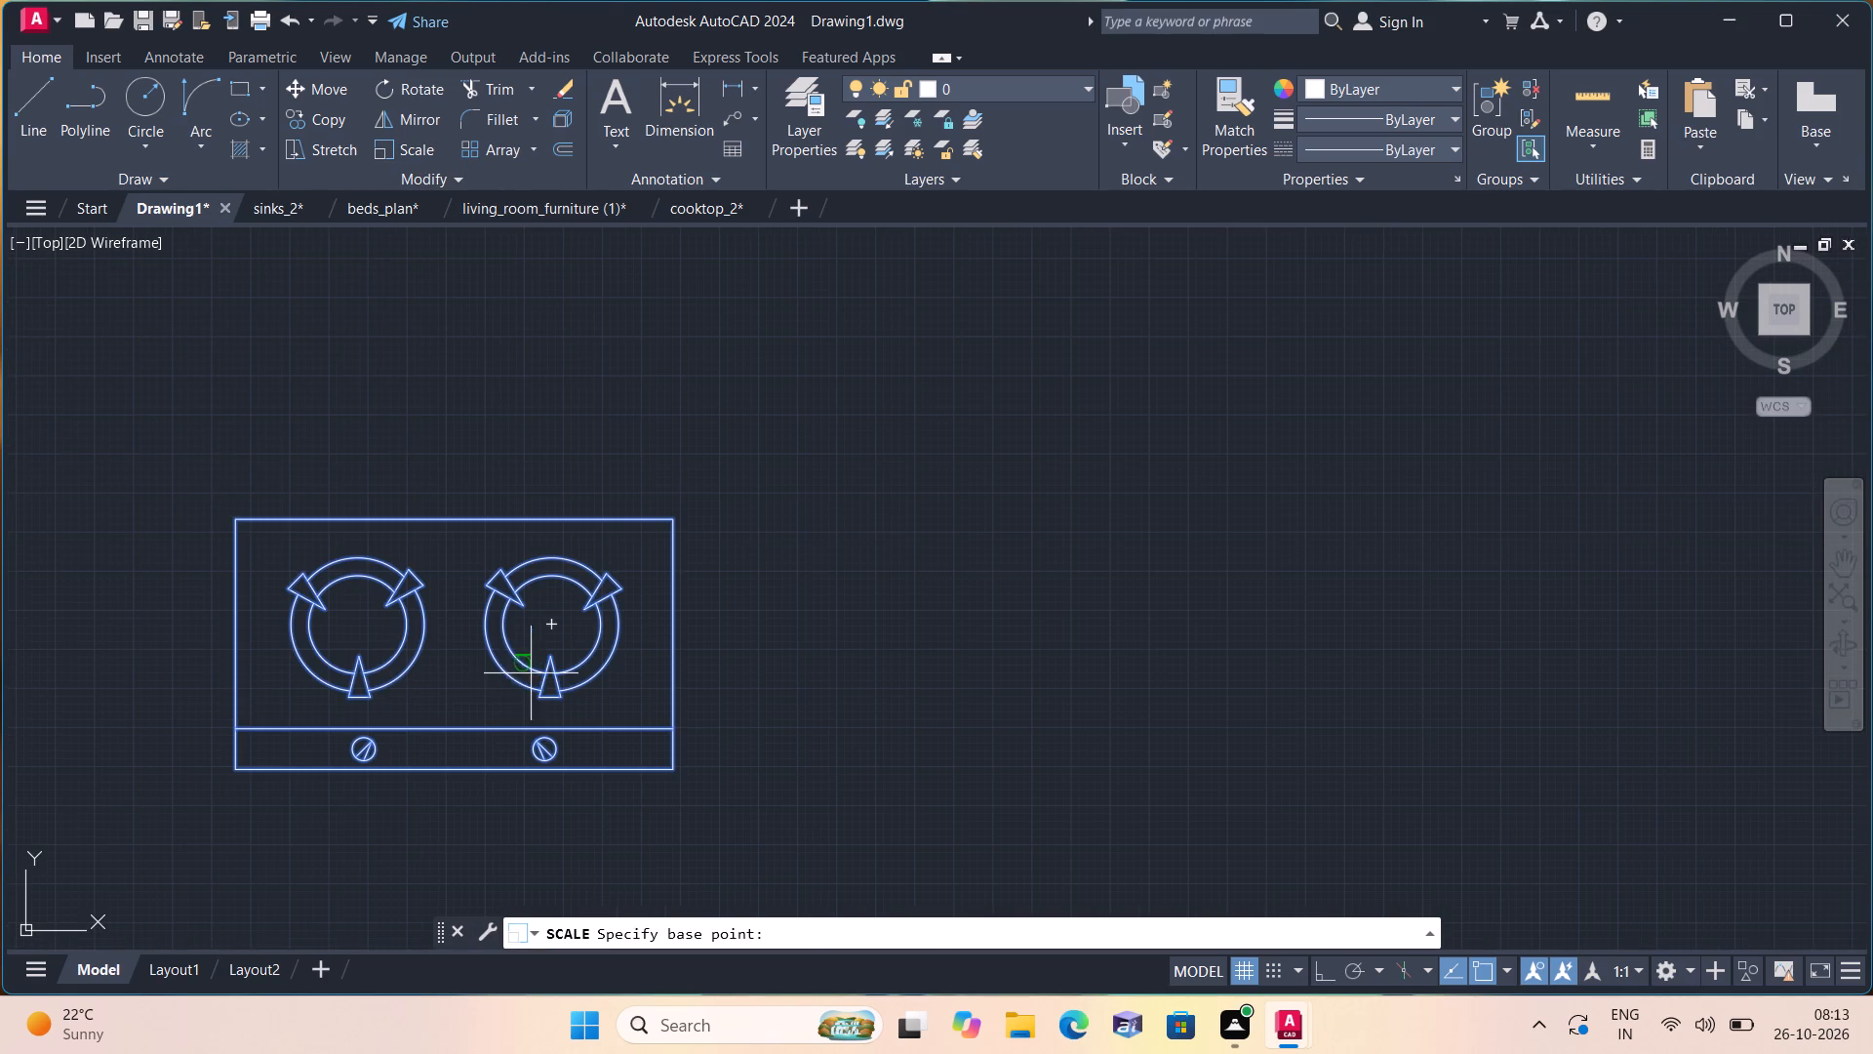
click(472, 707)
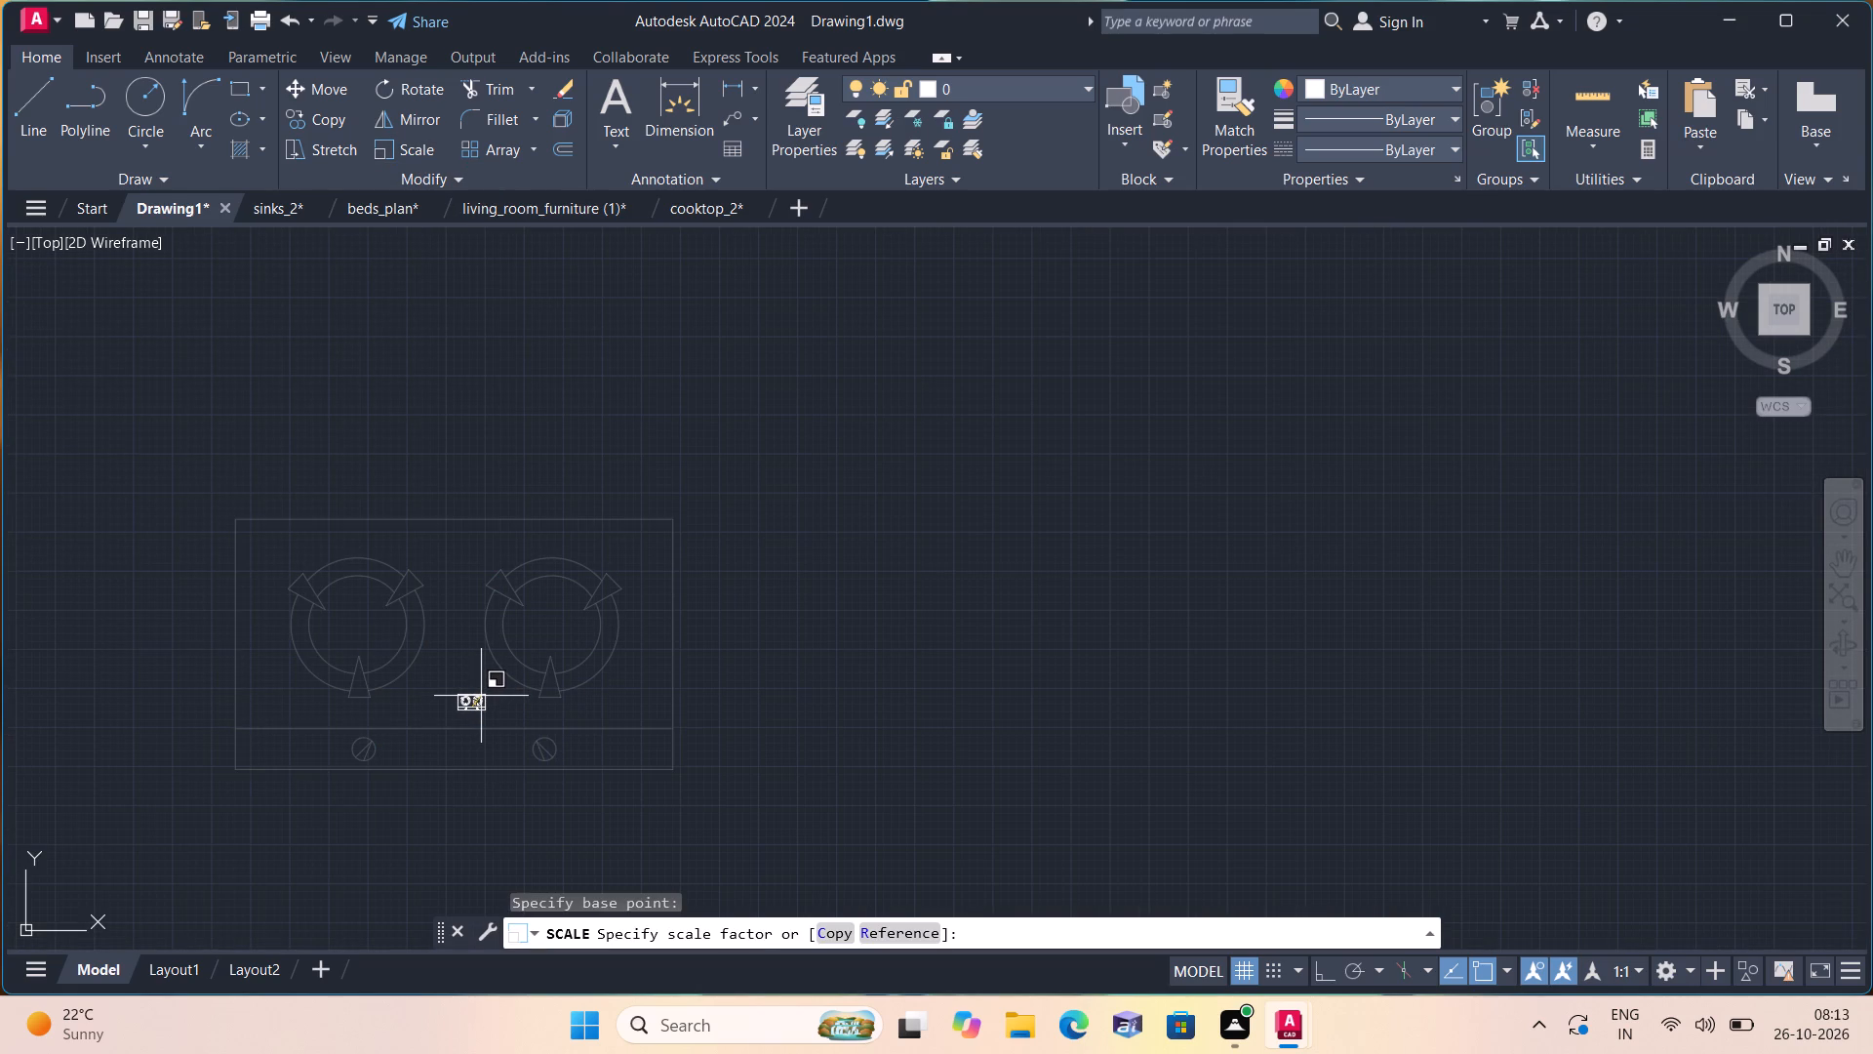
click(481, 696)
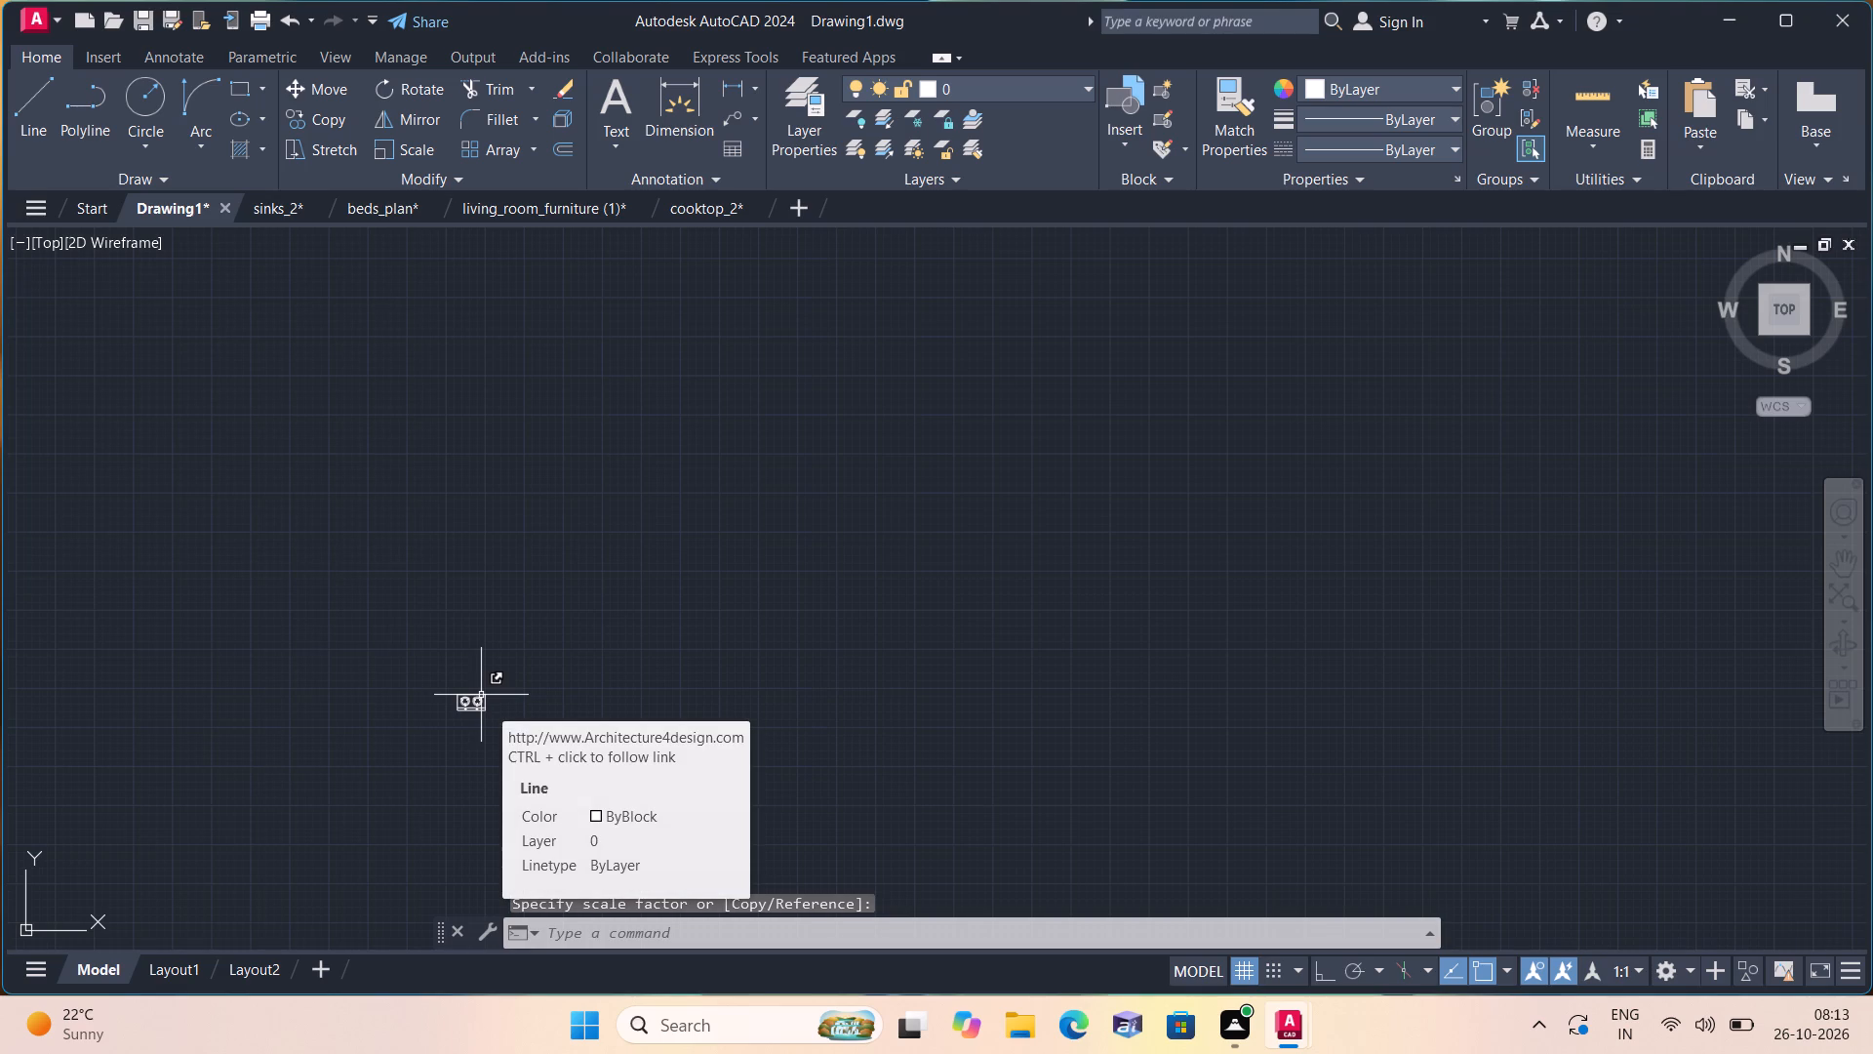
Move the reduced cooktop to the empty space just outside the kitchen's left wall.
scroll(502, 710, up, 2)
click(514, 746)
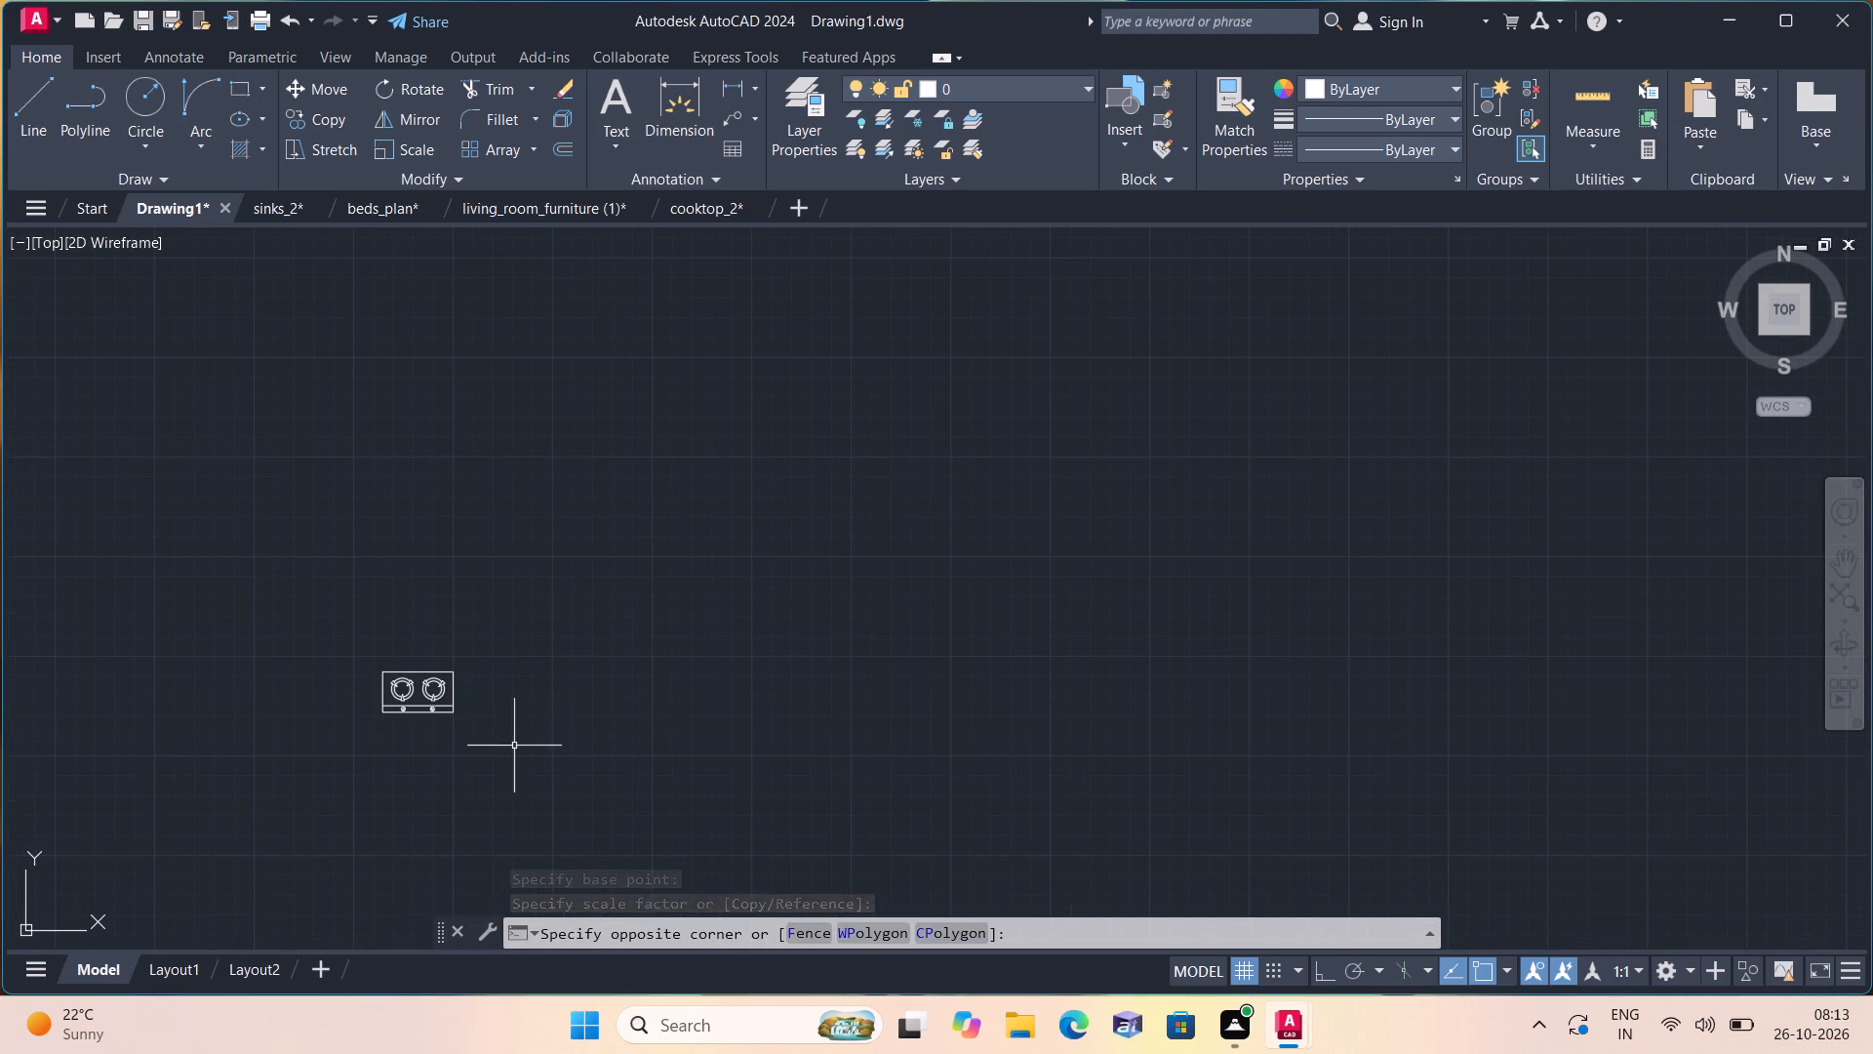
click(301, 609)
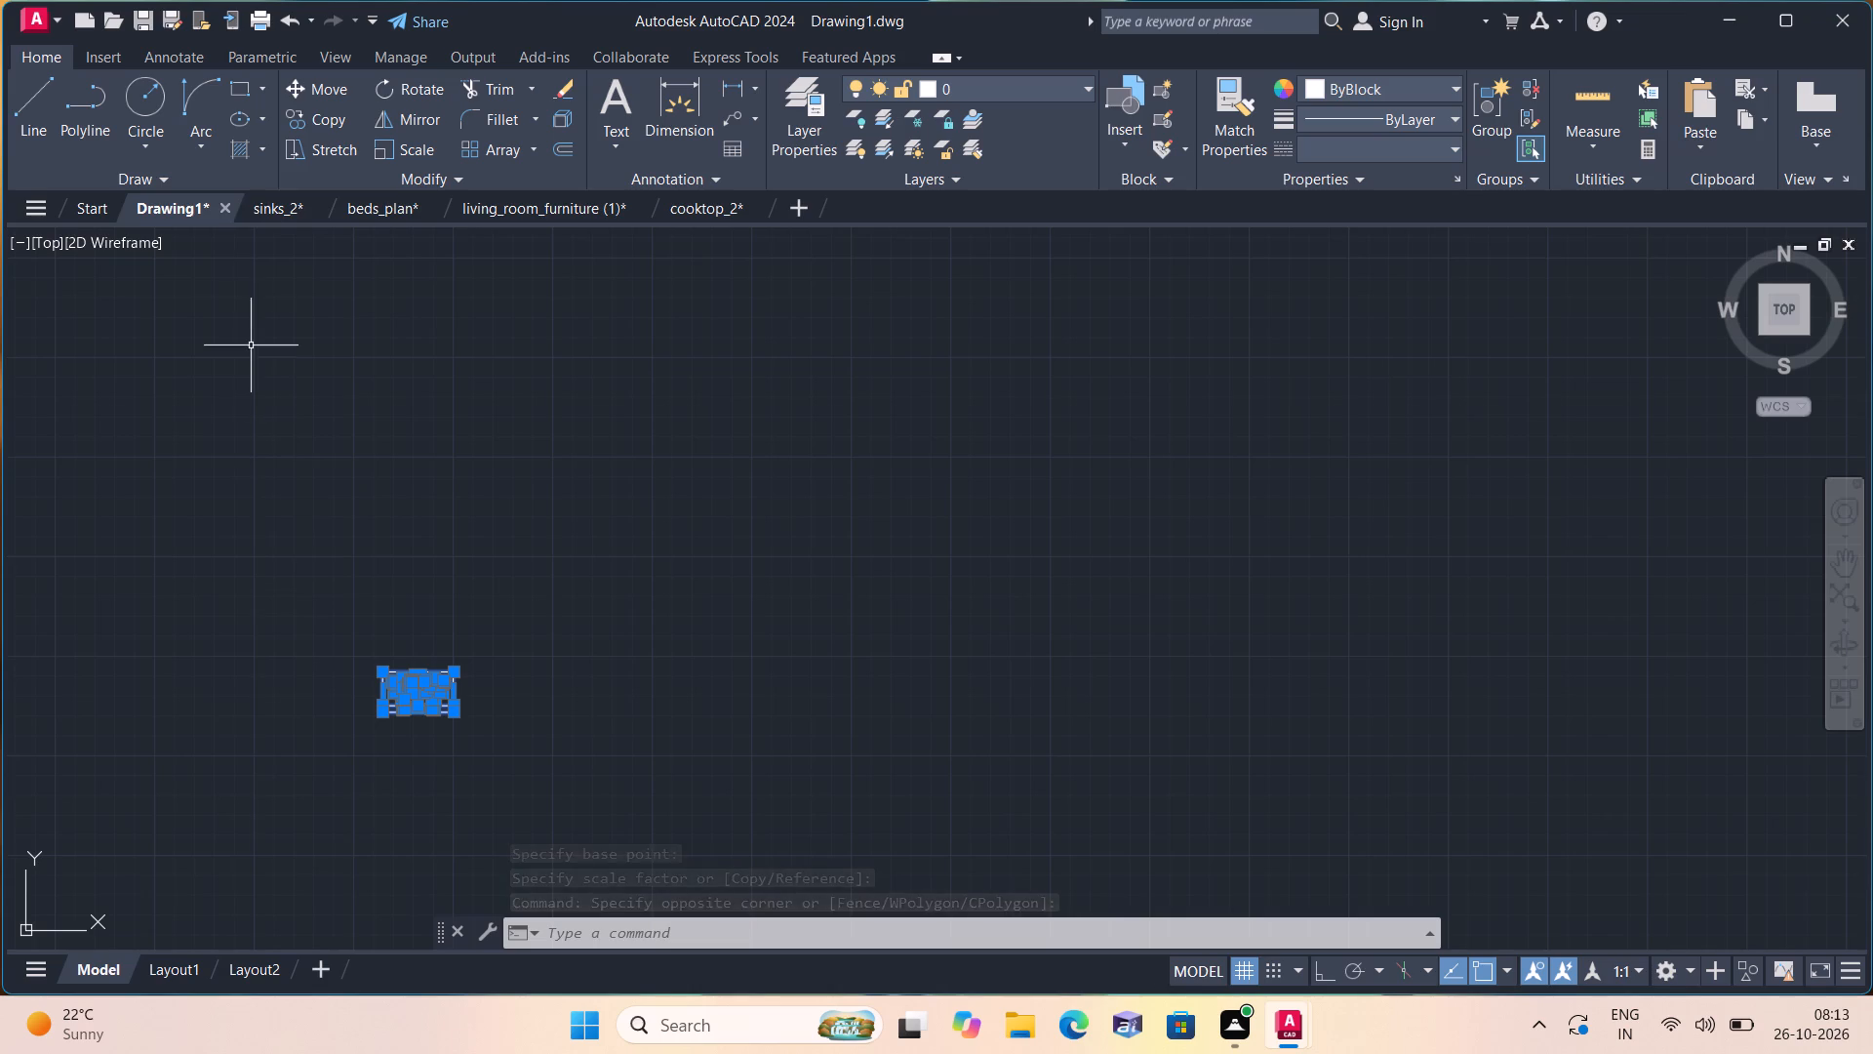
click(317, 87)
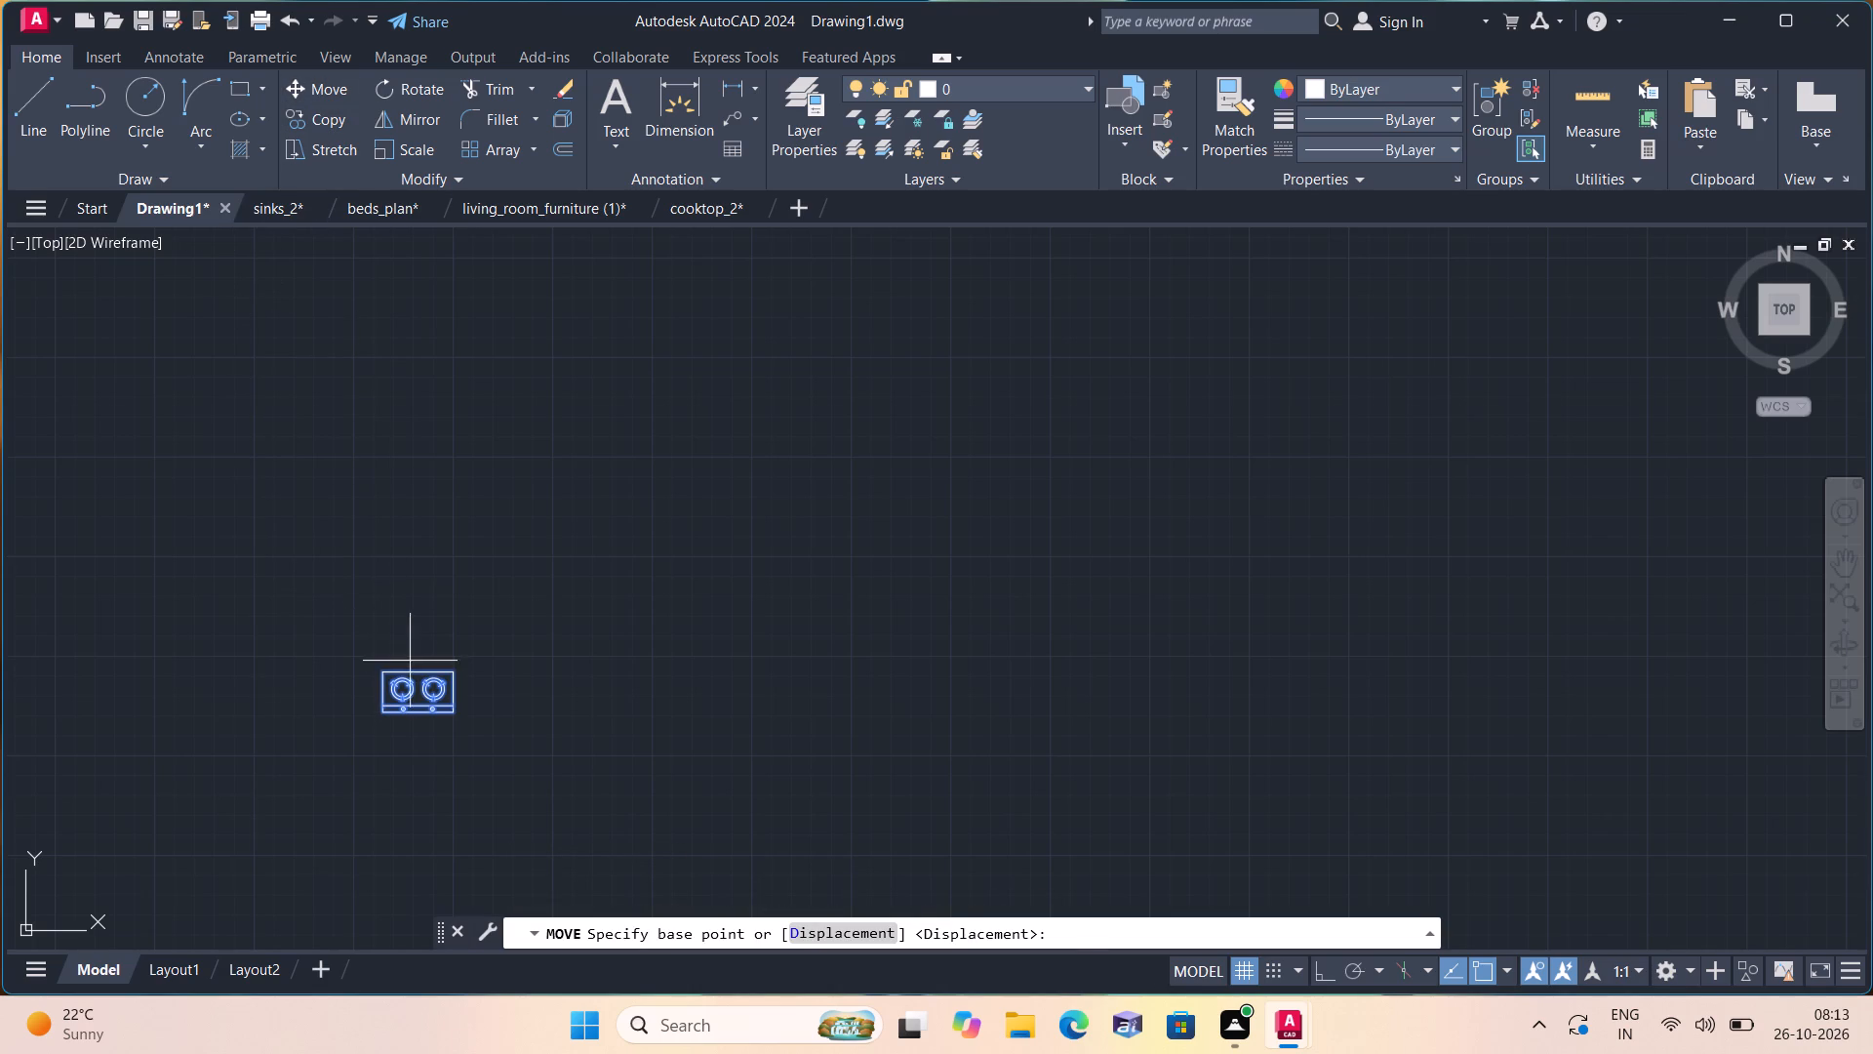
click(416, 684)
scroll(416, 684, down, 3)
scroll(526, 669, down, 1)
scroll(994, 435, up, 1)
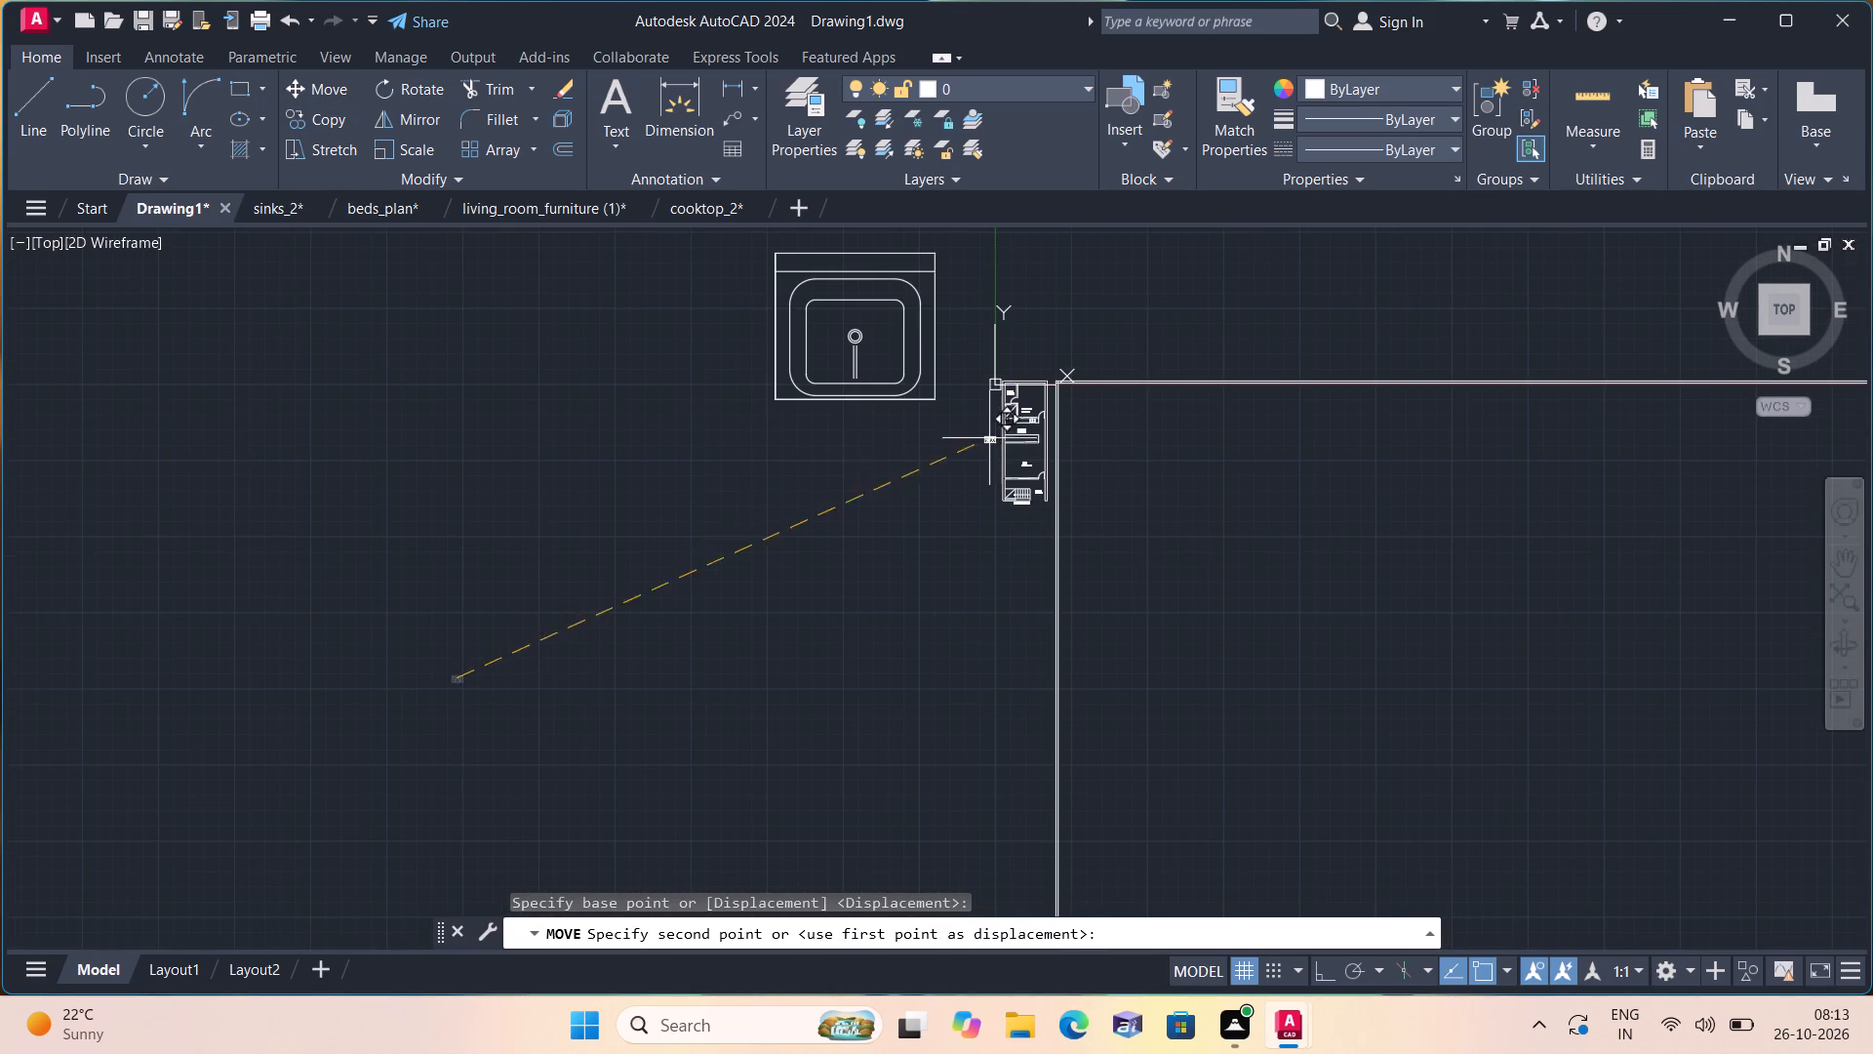
scroll(994, 435, up, 3)
scroll(1203, 436, up, 1)
middle_drag(1203, 433, 1143, 579)
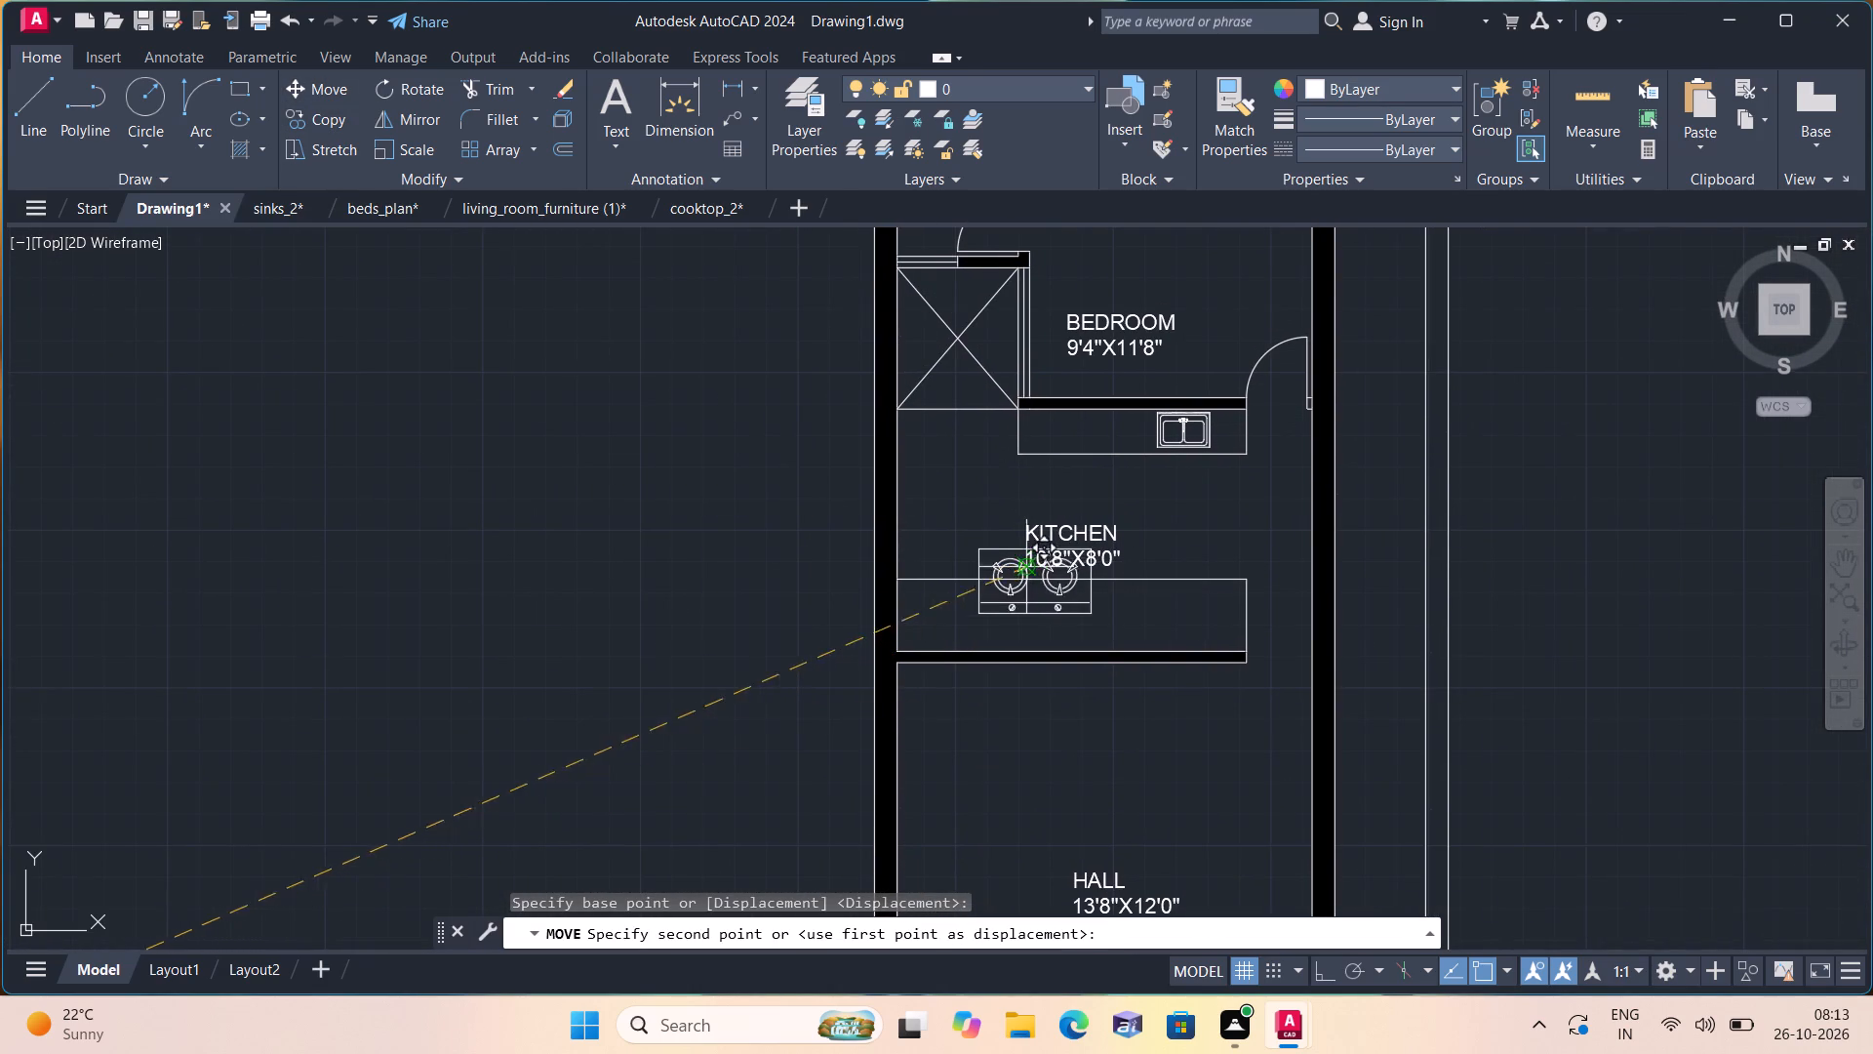
click(730, 479)
Scale the cooktop freehand about a point midway between its burners, down to a little over a third of its size.
scroll(777, 510, up, 2)
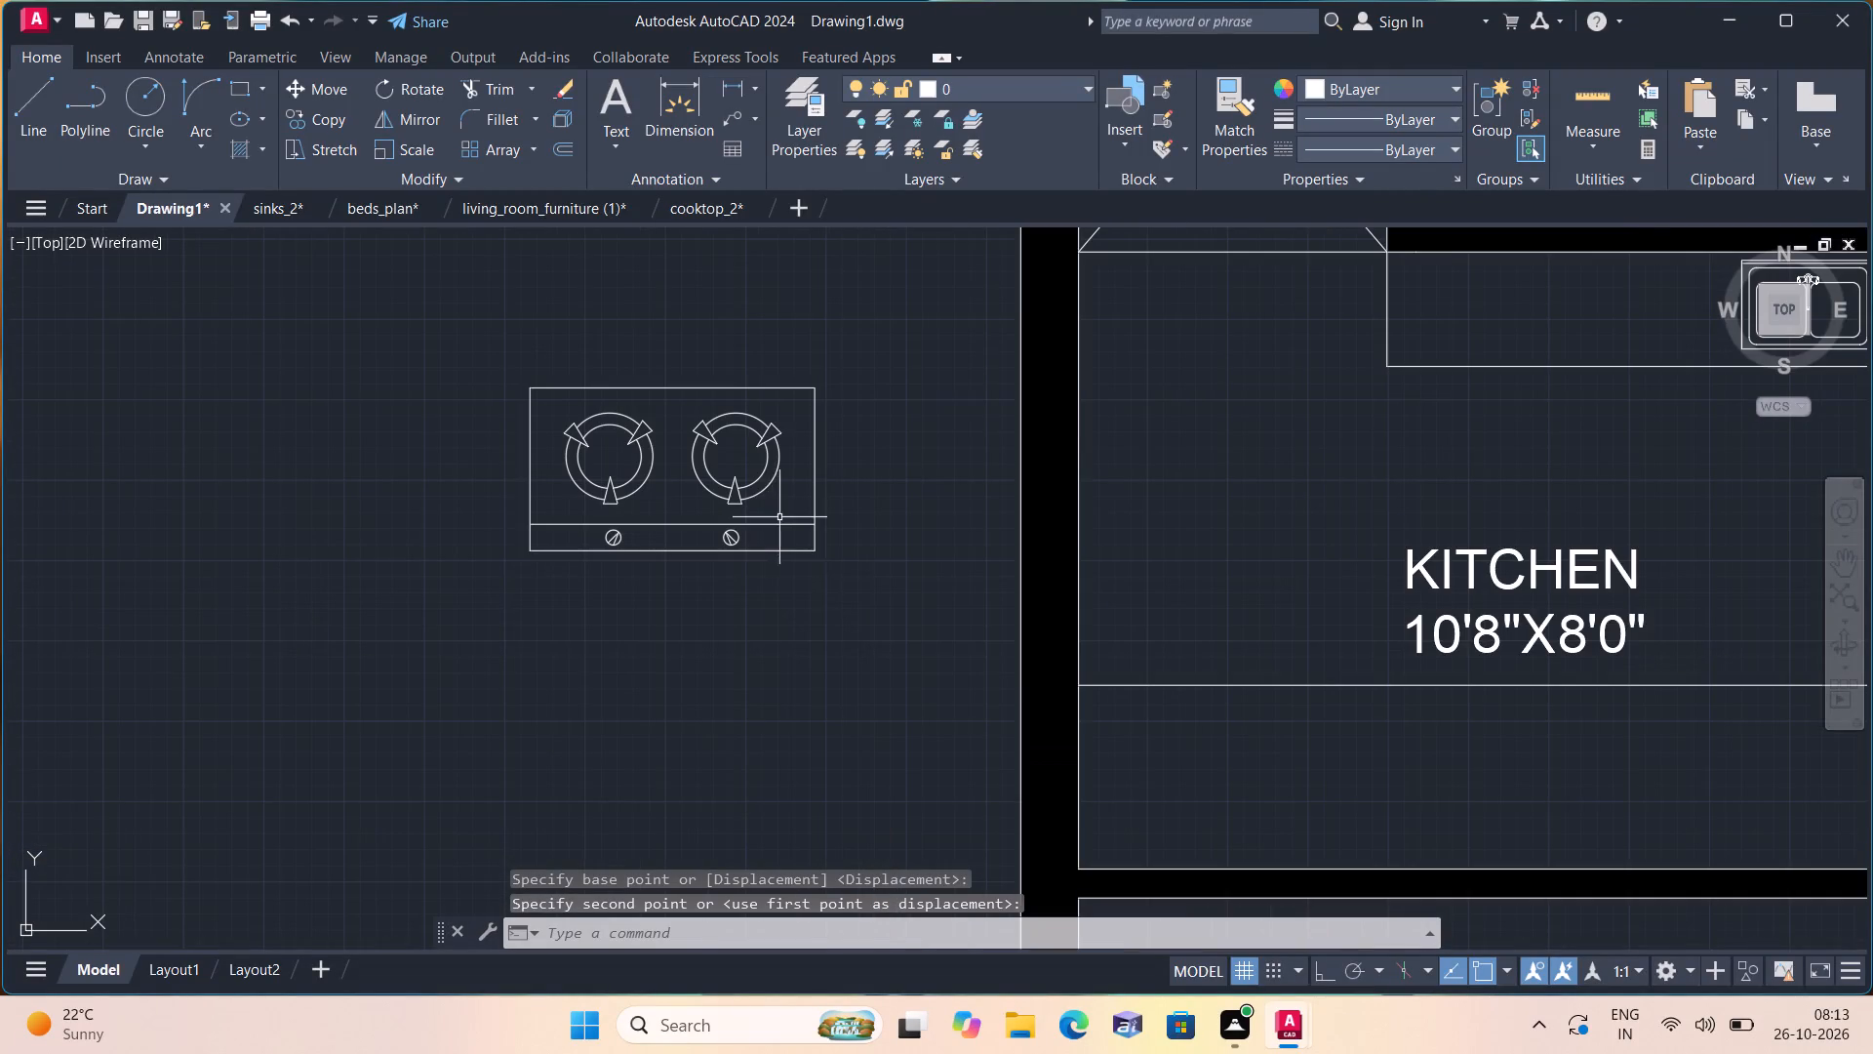
drag(873, 623, 864, 611)
click(467, 347)
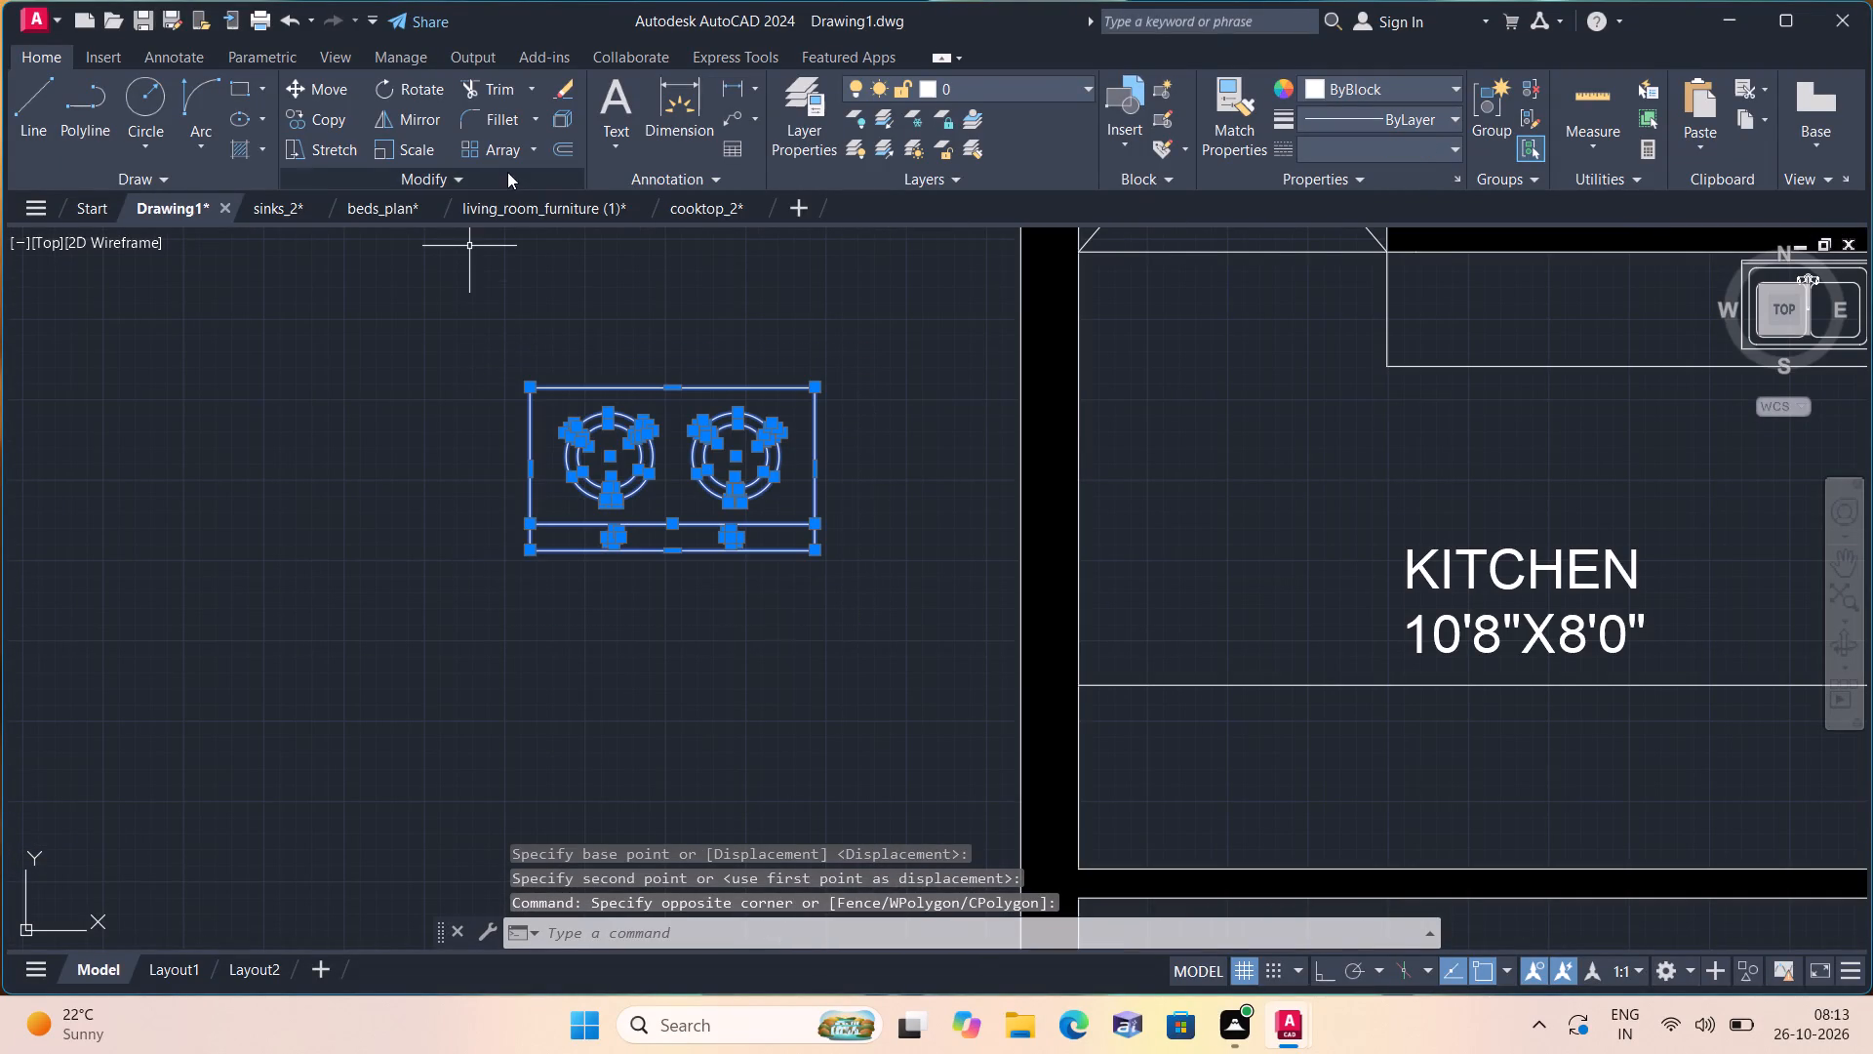
click(400, 143)
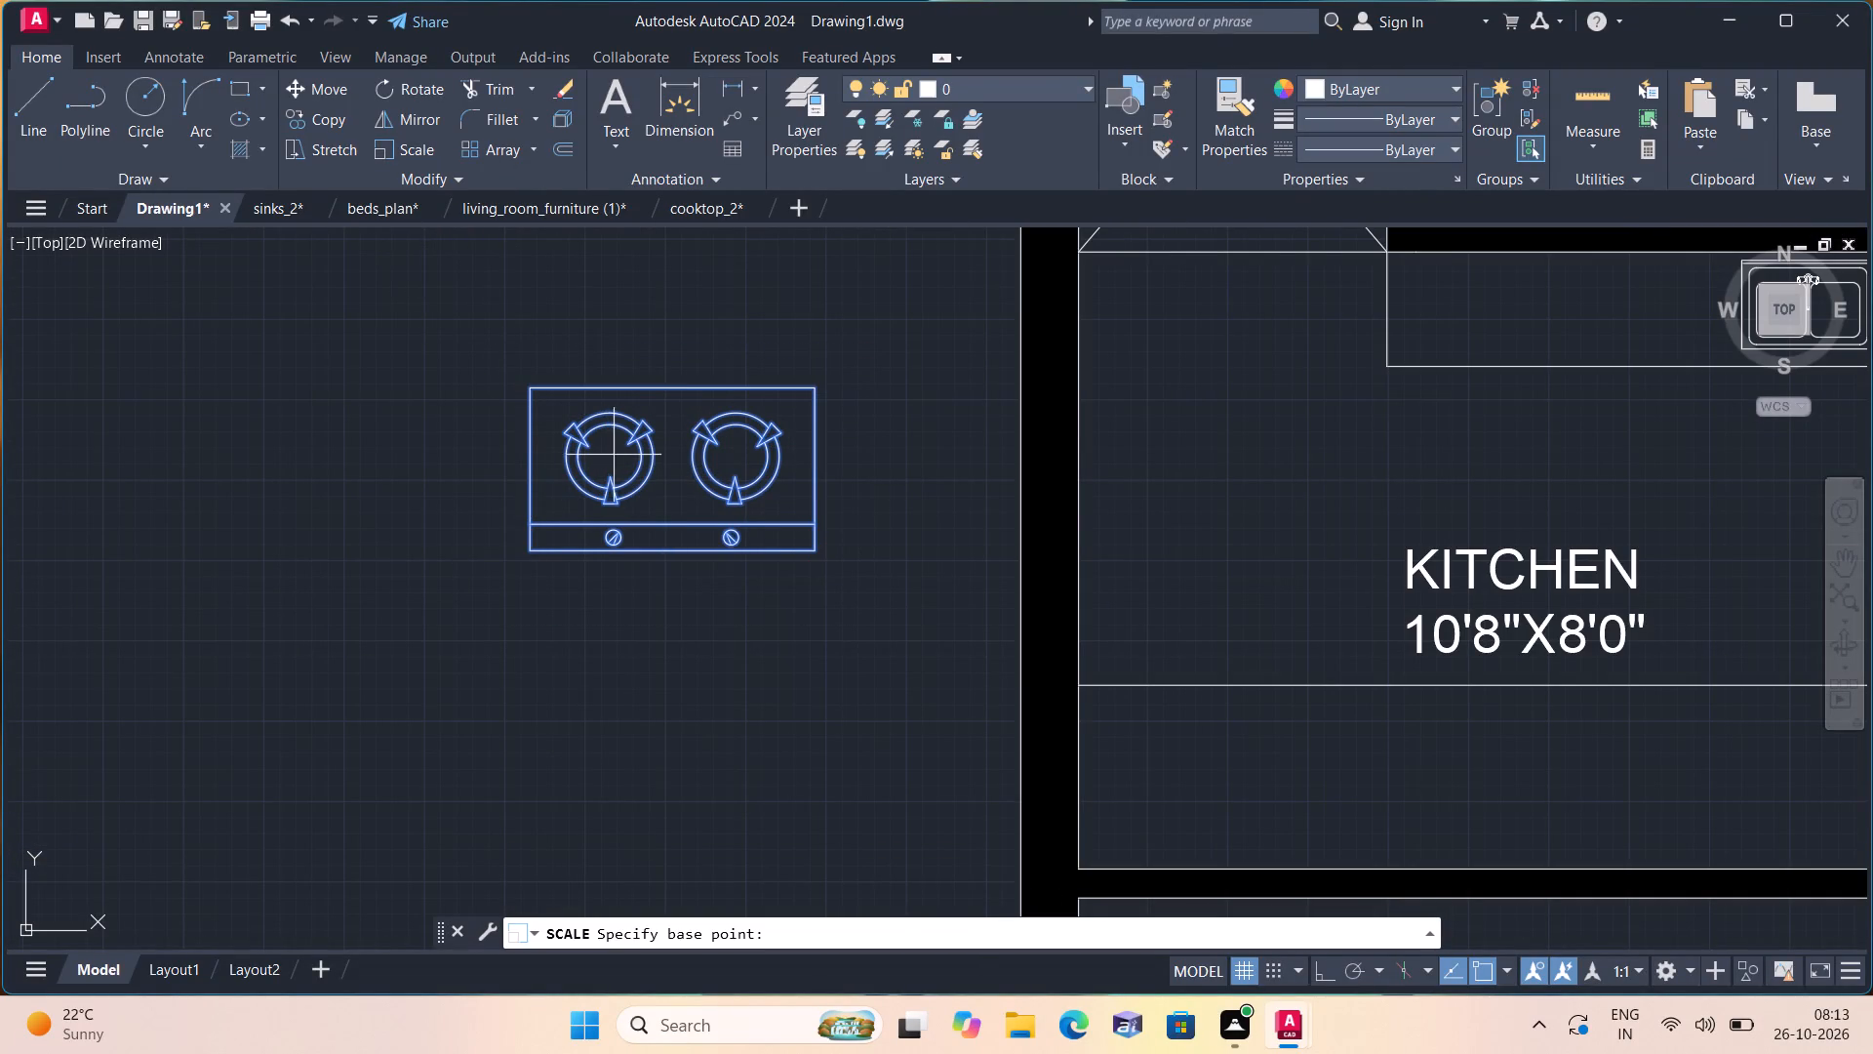
scroll(656, 481, up, 1)
click(668, 492)
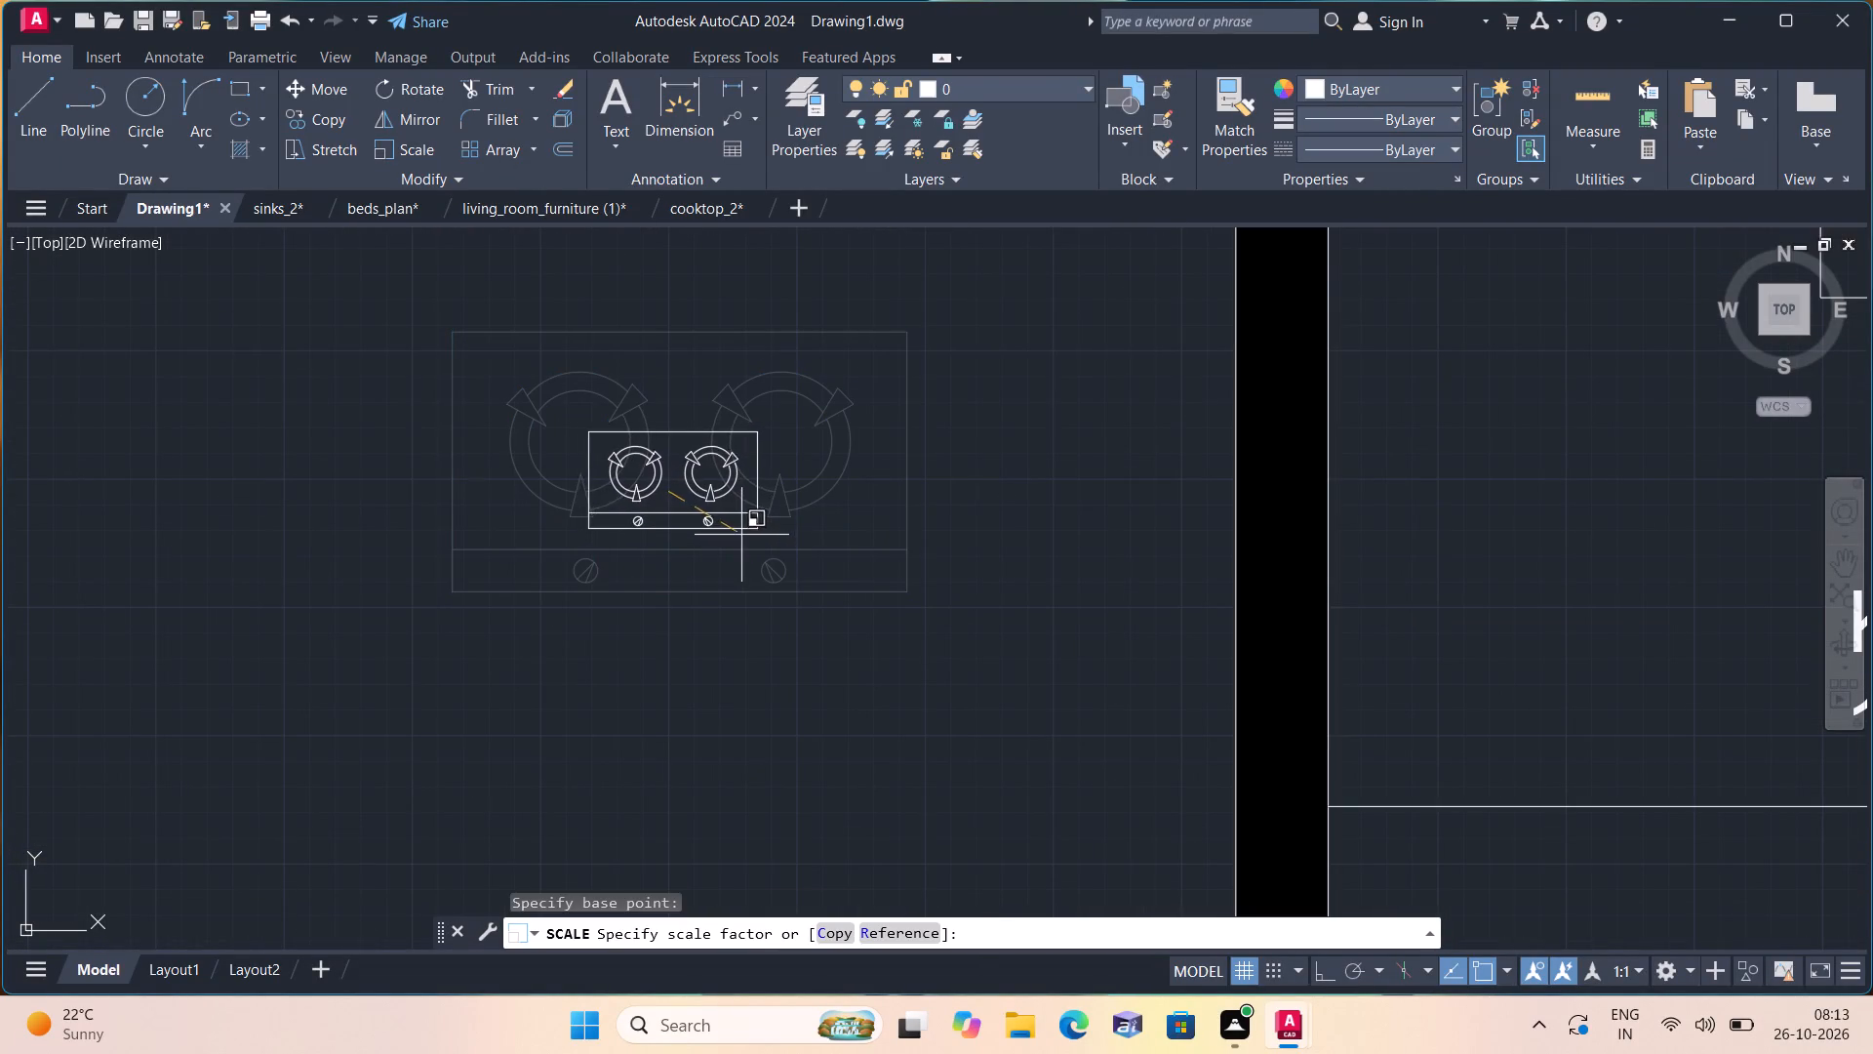
click(741, 535)
Move the cooktop onto the left part of the kitchen's upper counter, between the wall and the counter's front edge.
click(821, 589)
click(539, 355)
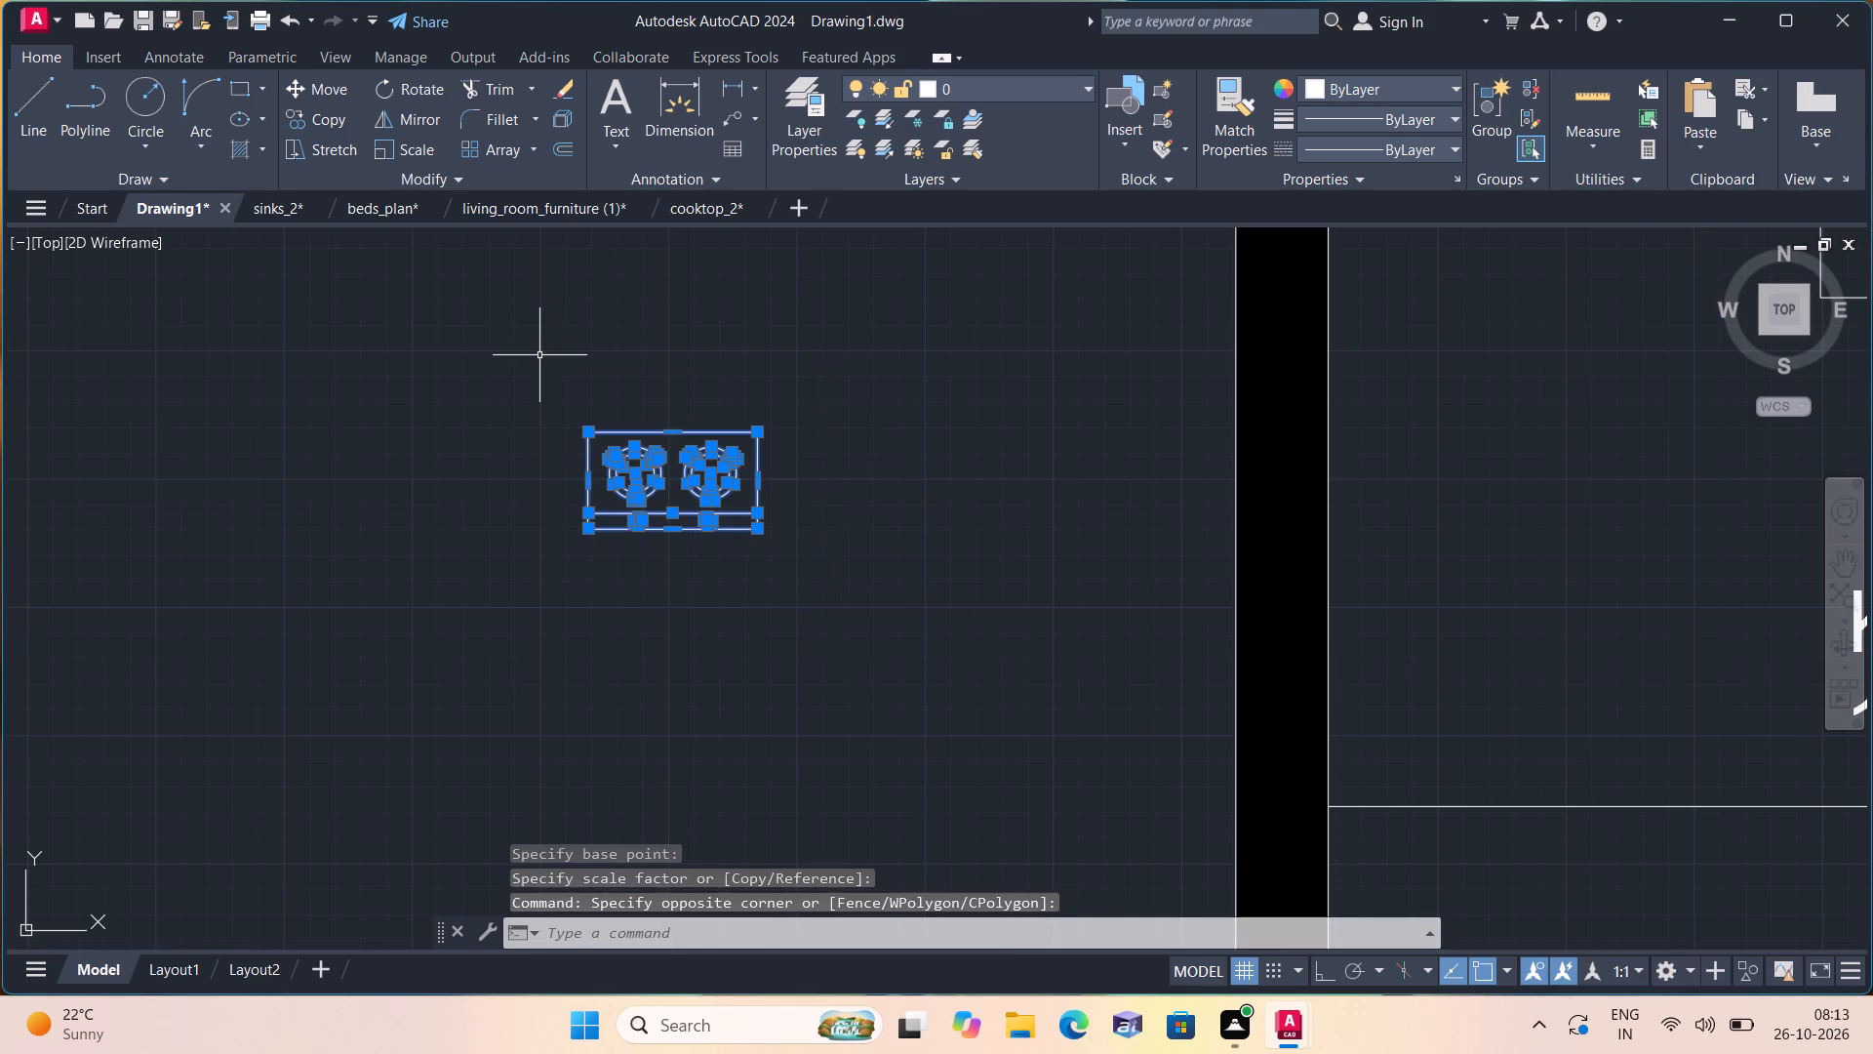
click(326, 85)
click(699, 478)
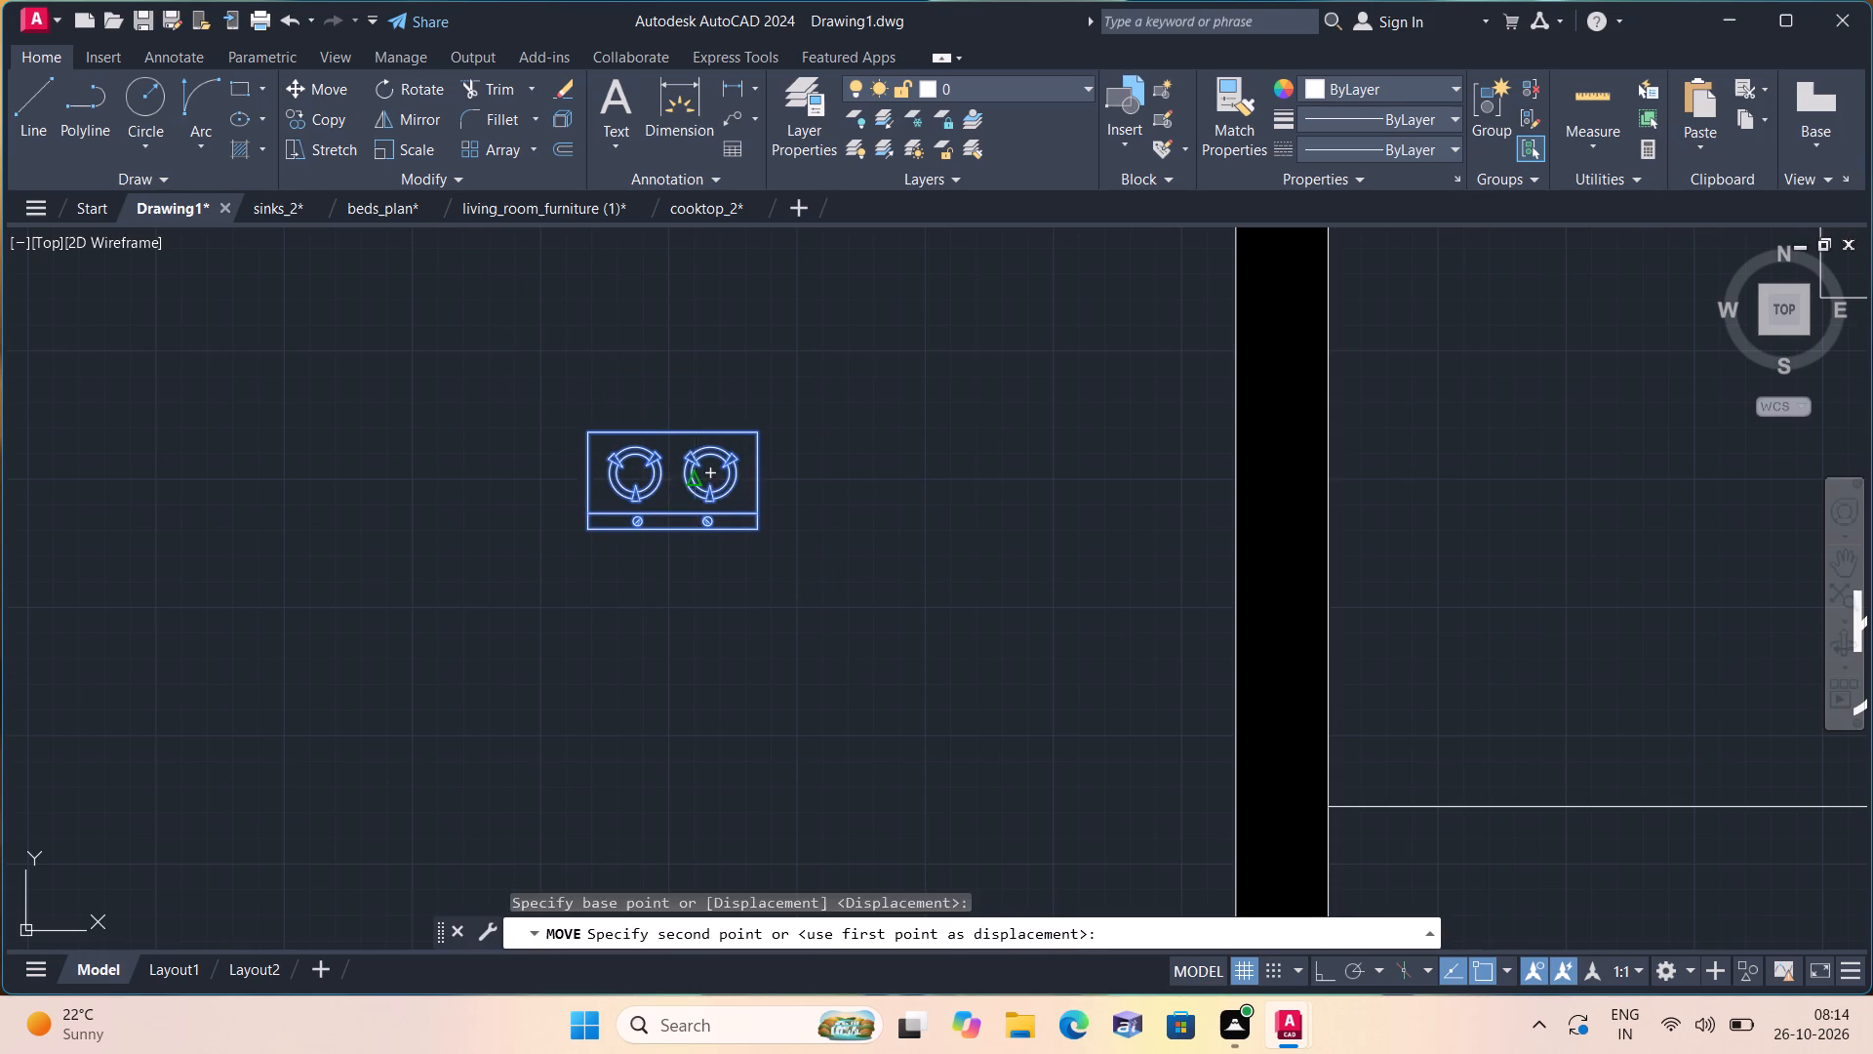
scroll(719, 451, down, 4)
scroll(923, 429, up, 3)
scroll(997, 378, up, 1)
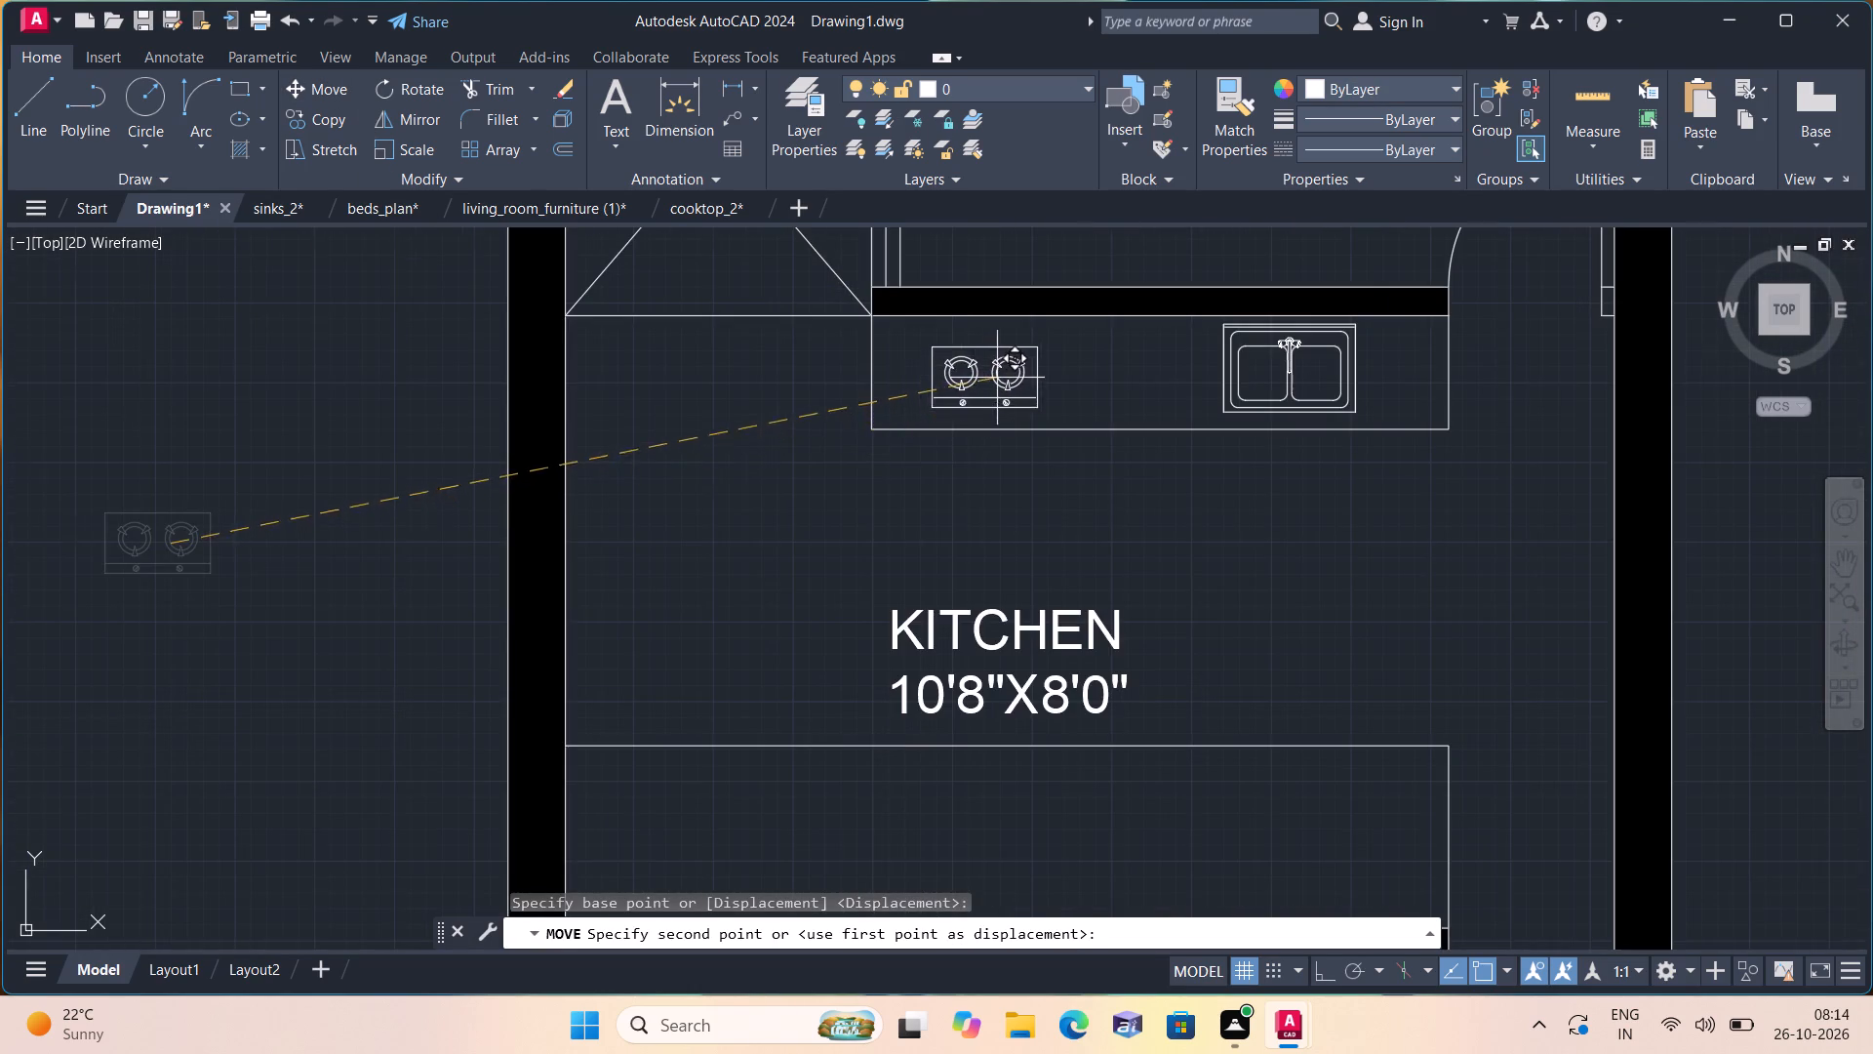
click(1008, 363)
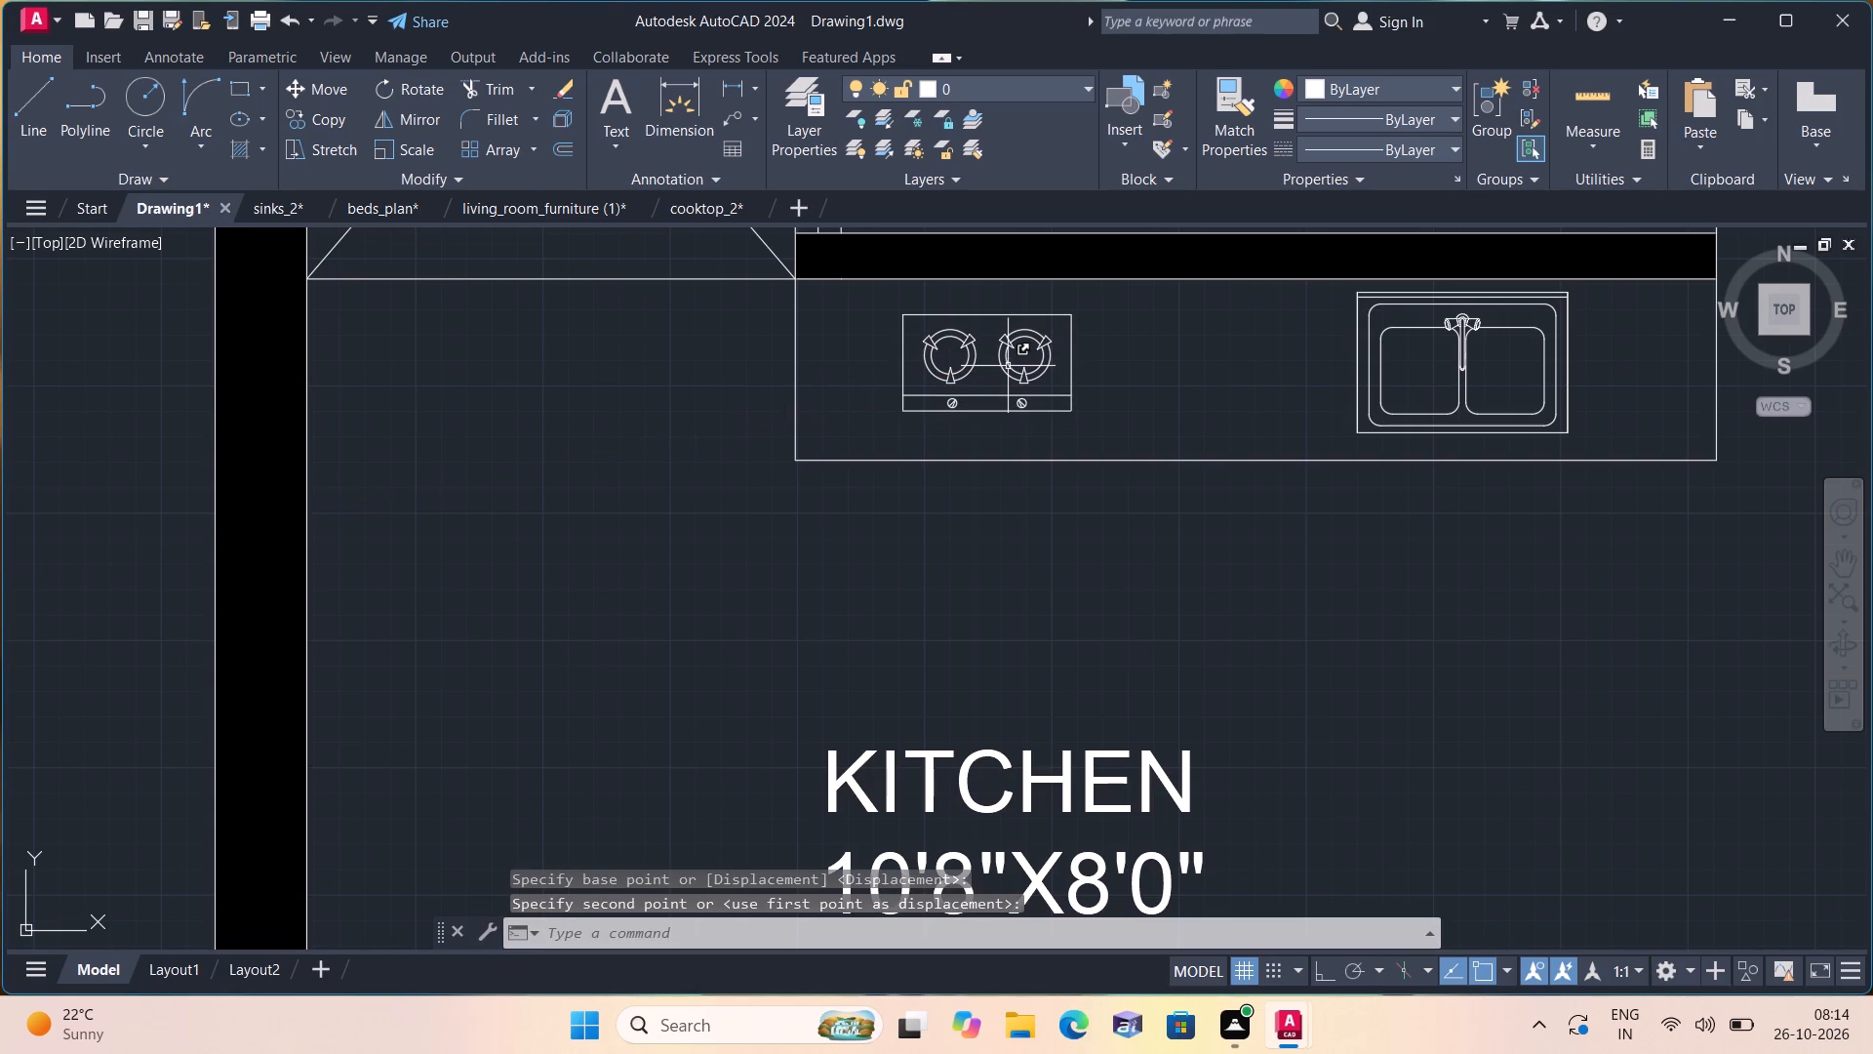
Scale the cooktop up freehand about its middle to about 1.6 times its size, nearly filling the upper counter's depth.
click(1137, 445)
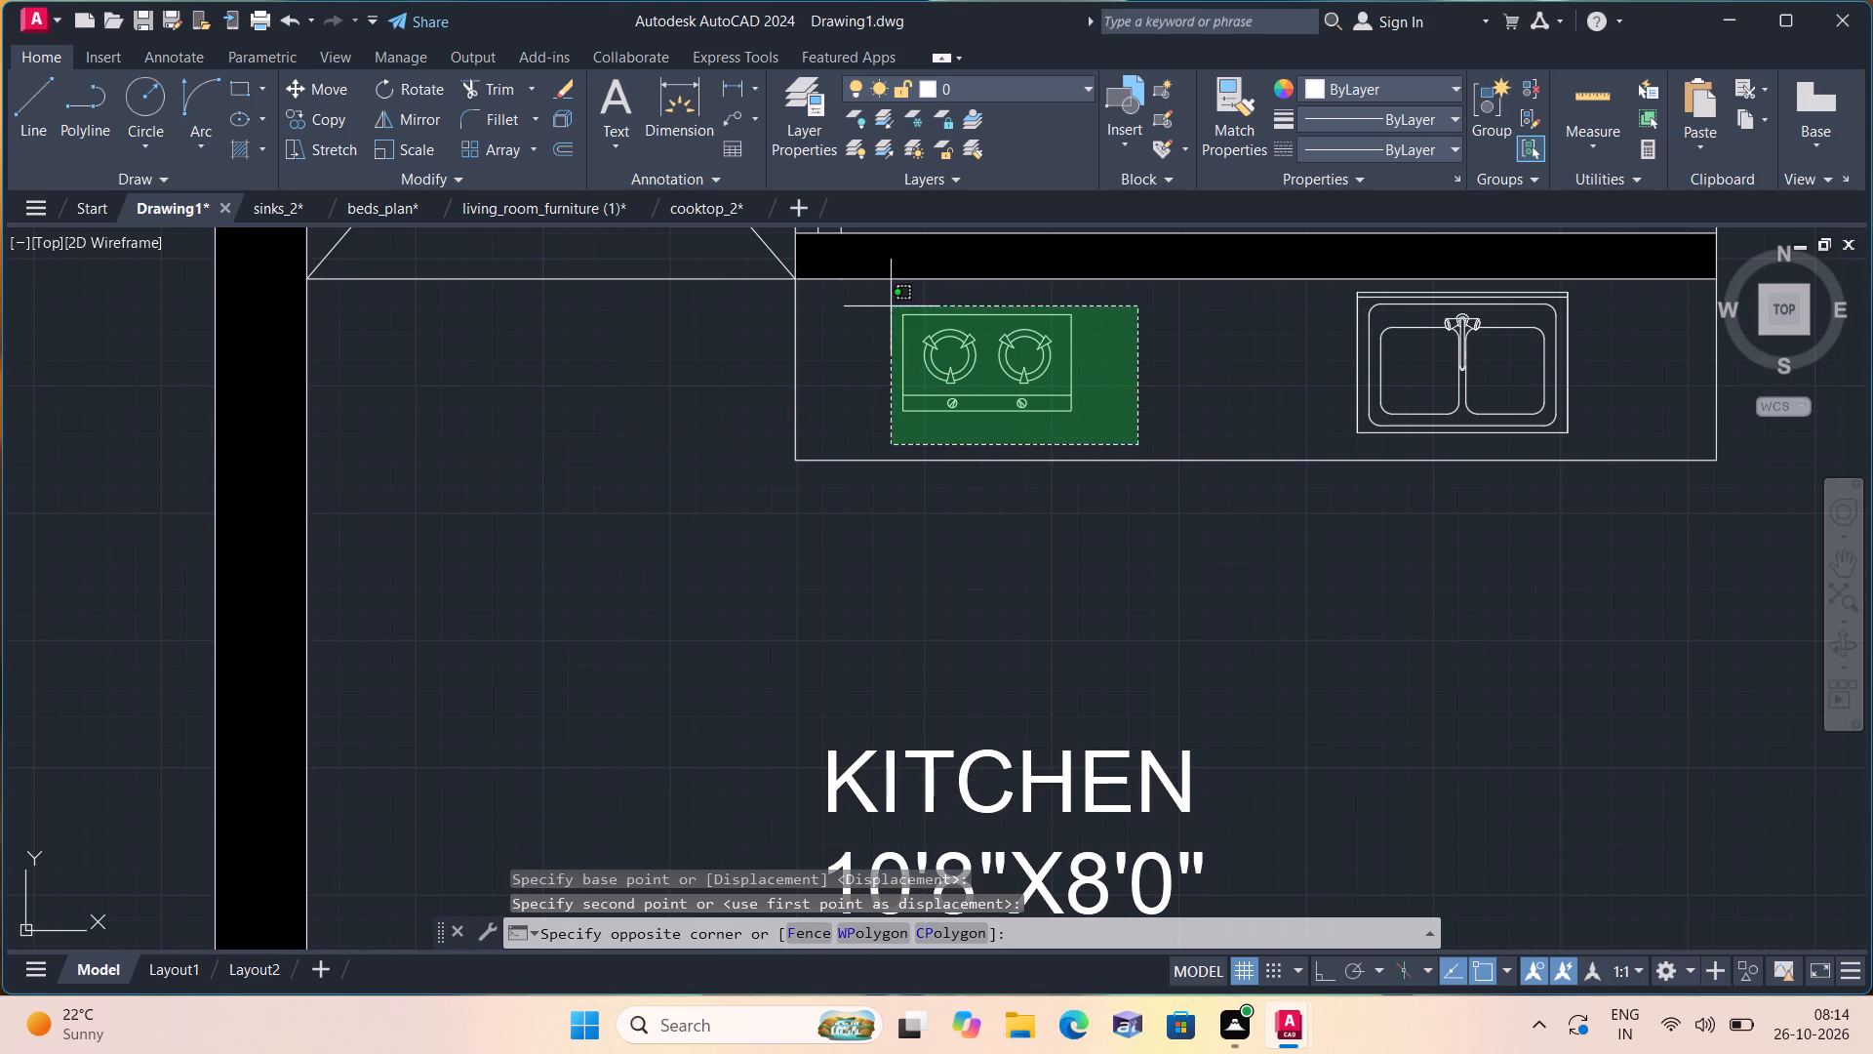
click(891, 305)
click(420, 146)
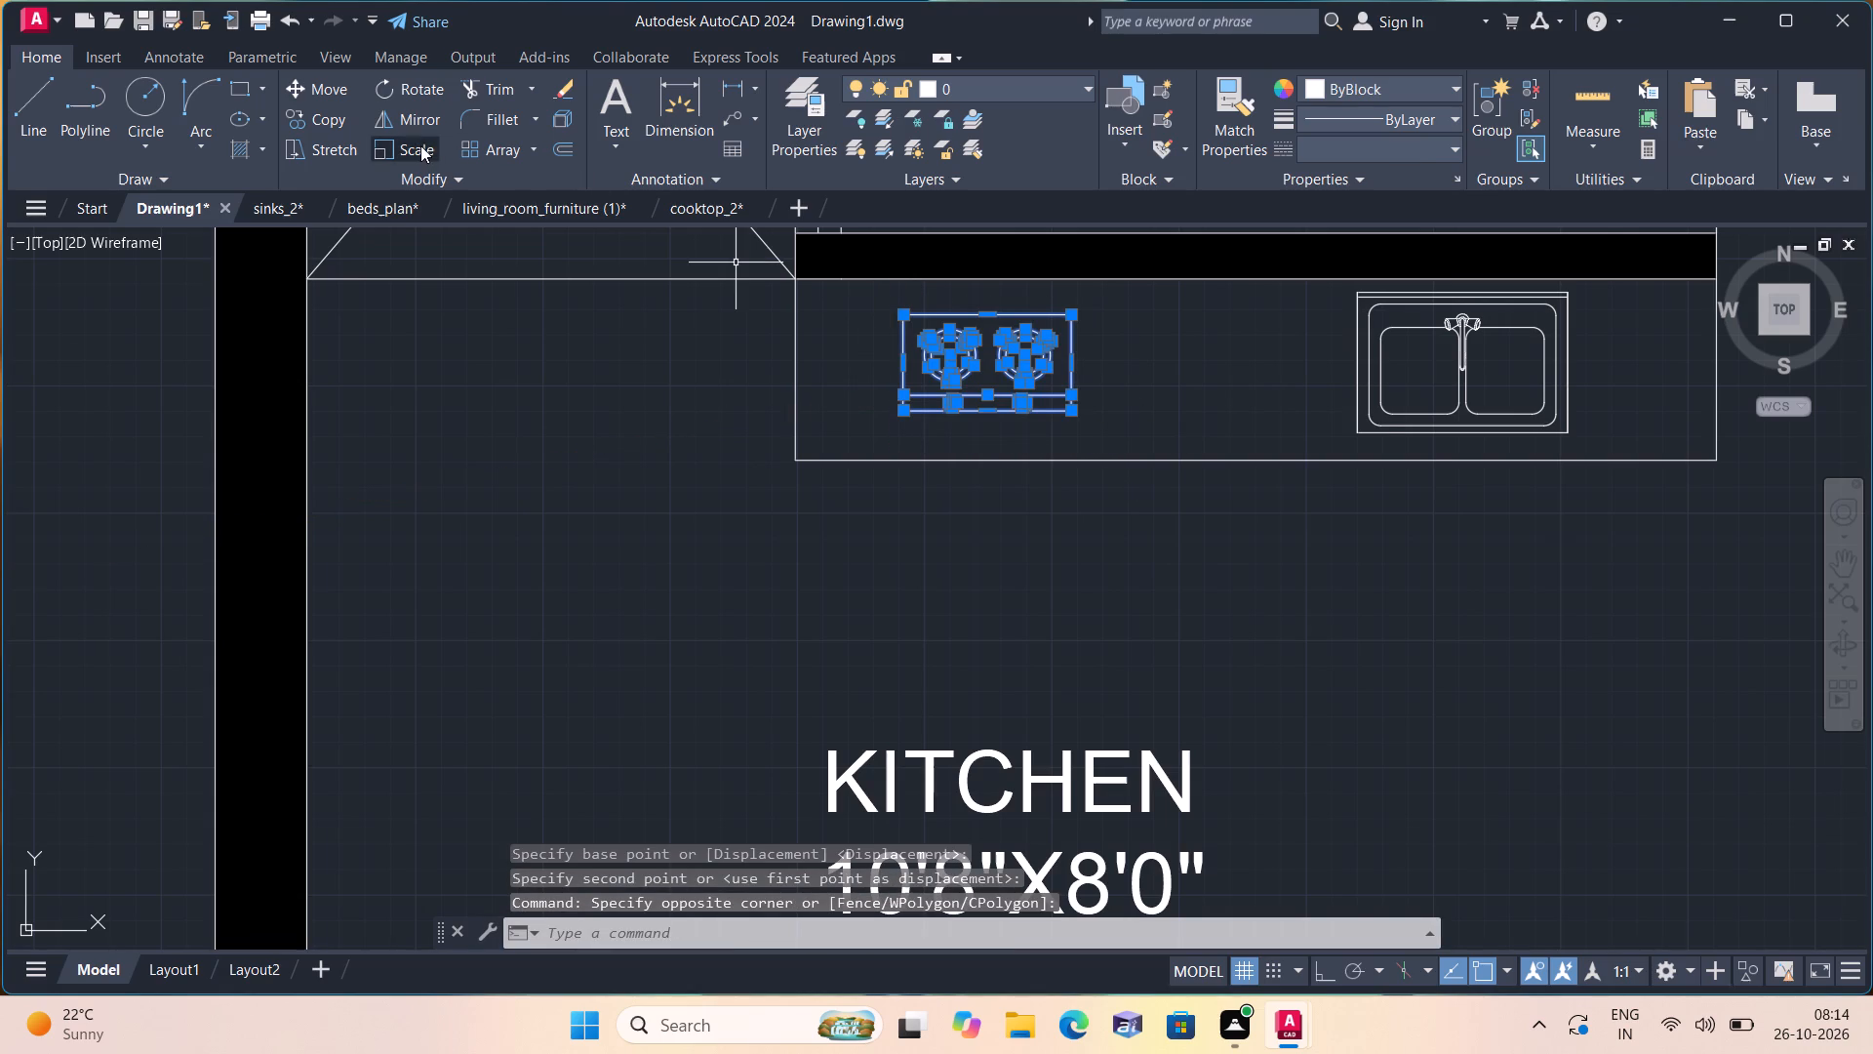
click(986, 352)
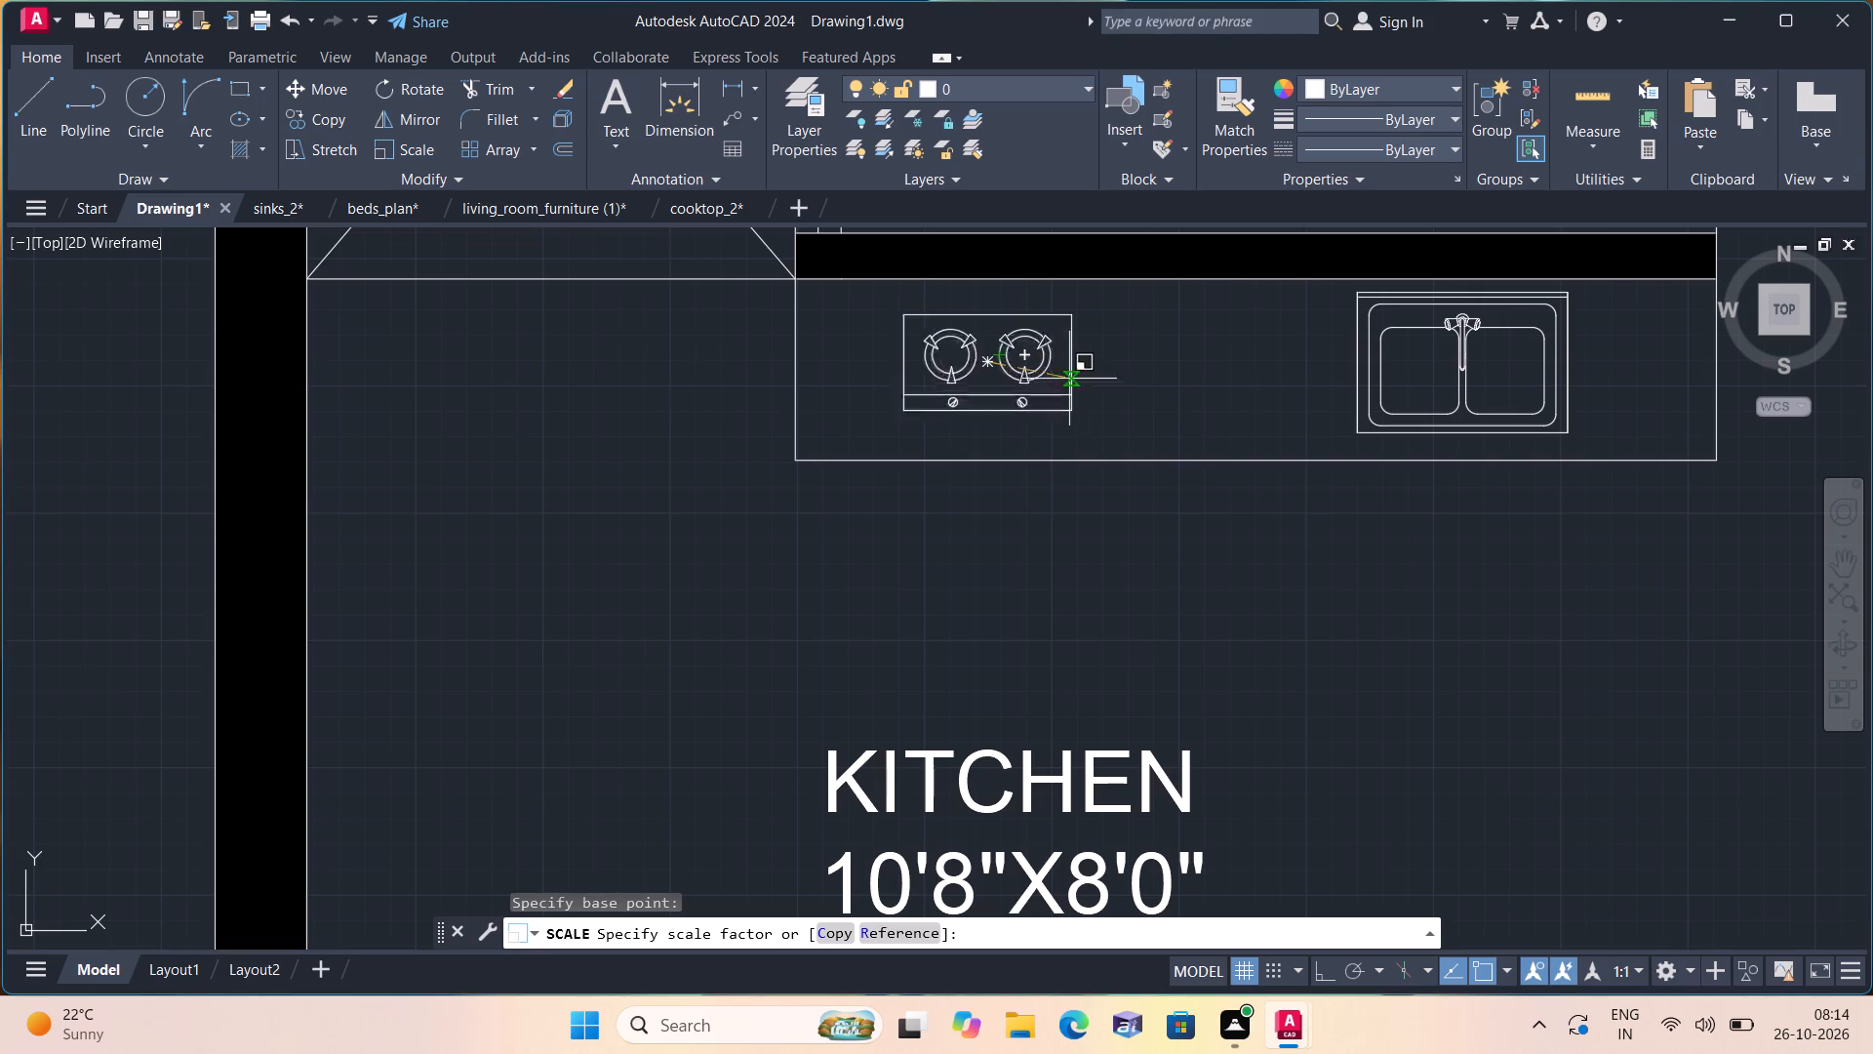
click(1120, 396)
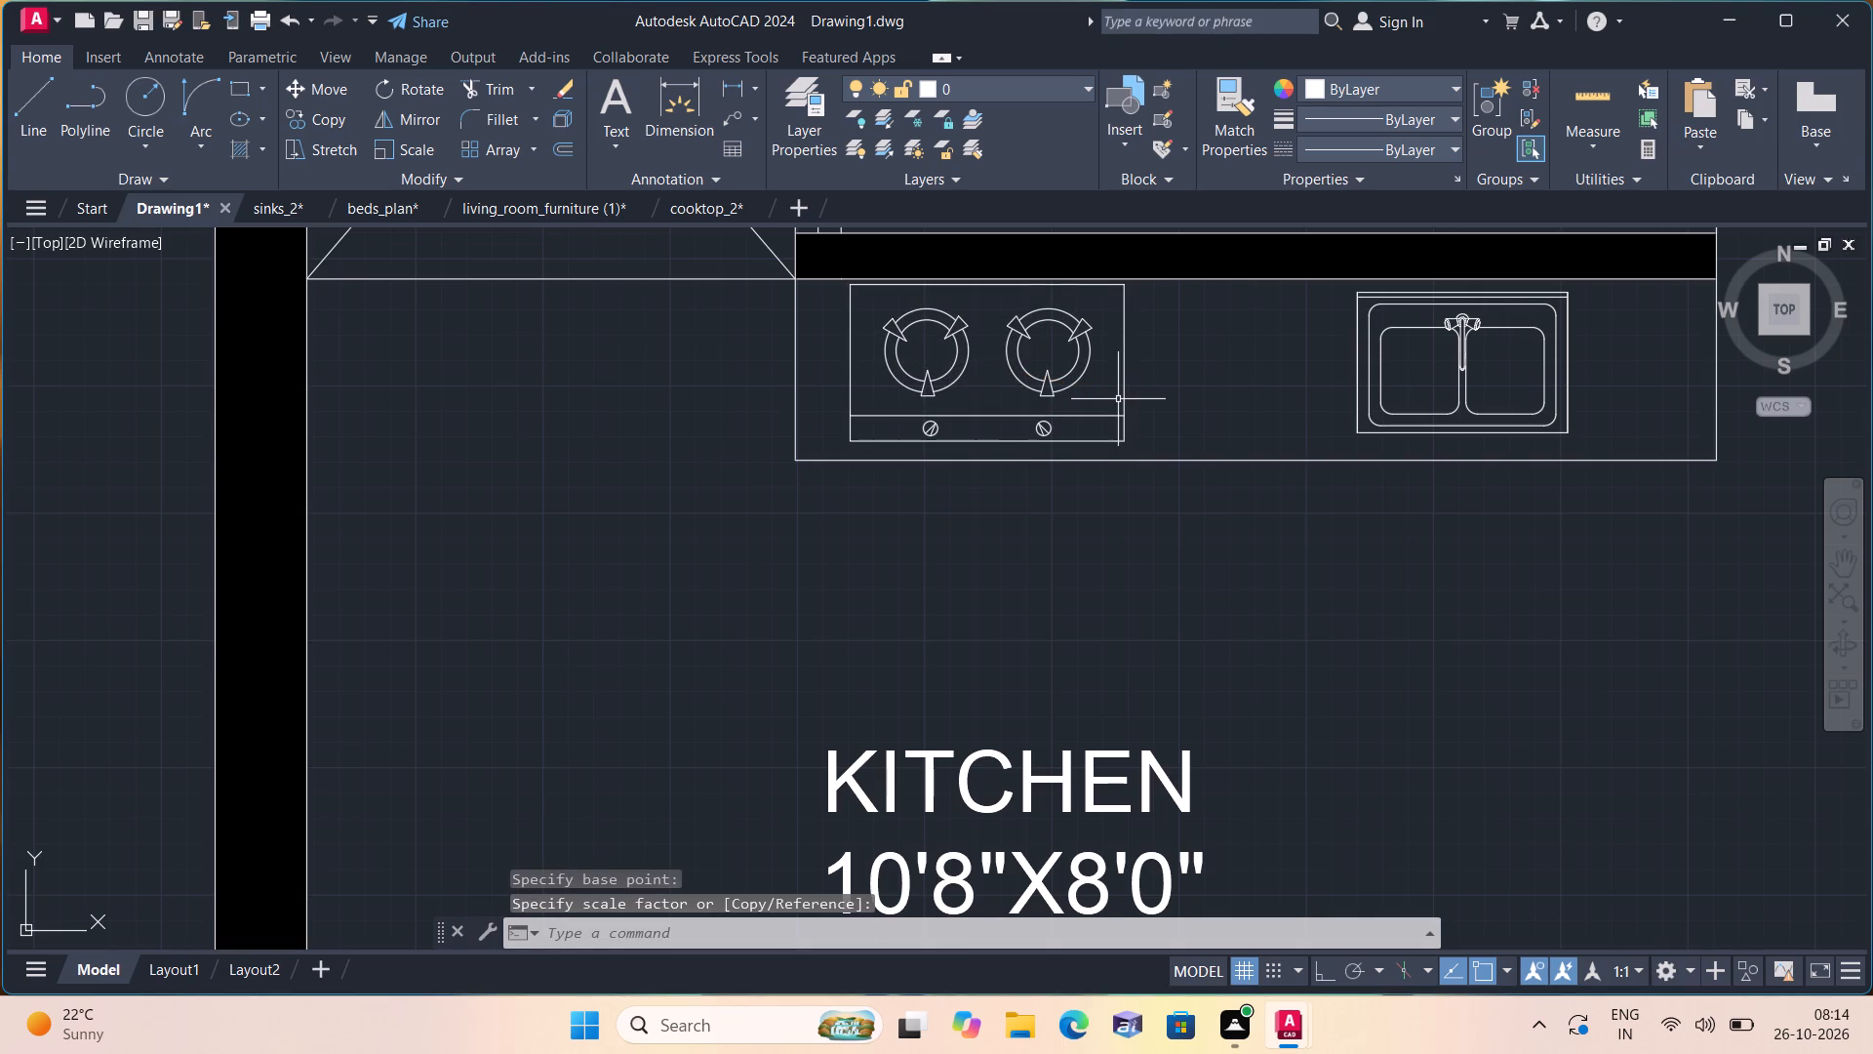
Select the large single-bowl sink block lying outside the floor plan's upper left corner.
scroll(1091, 373, down, 1)
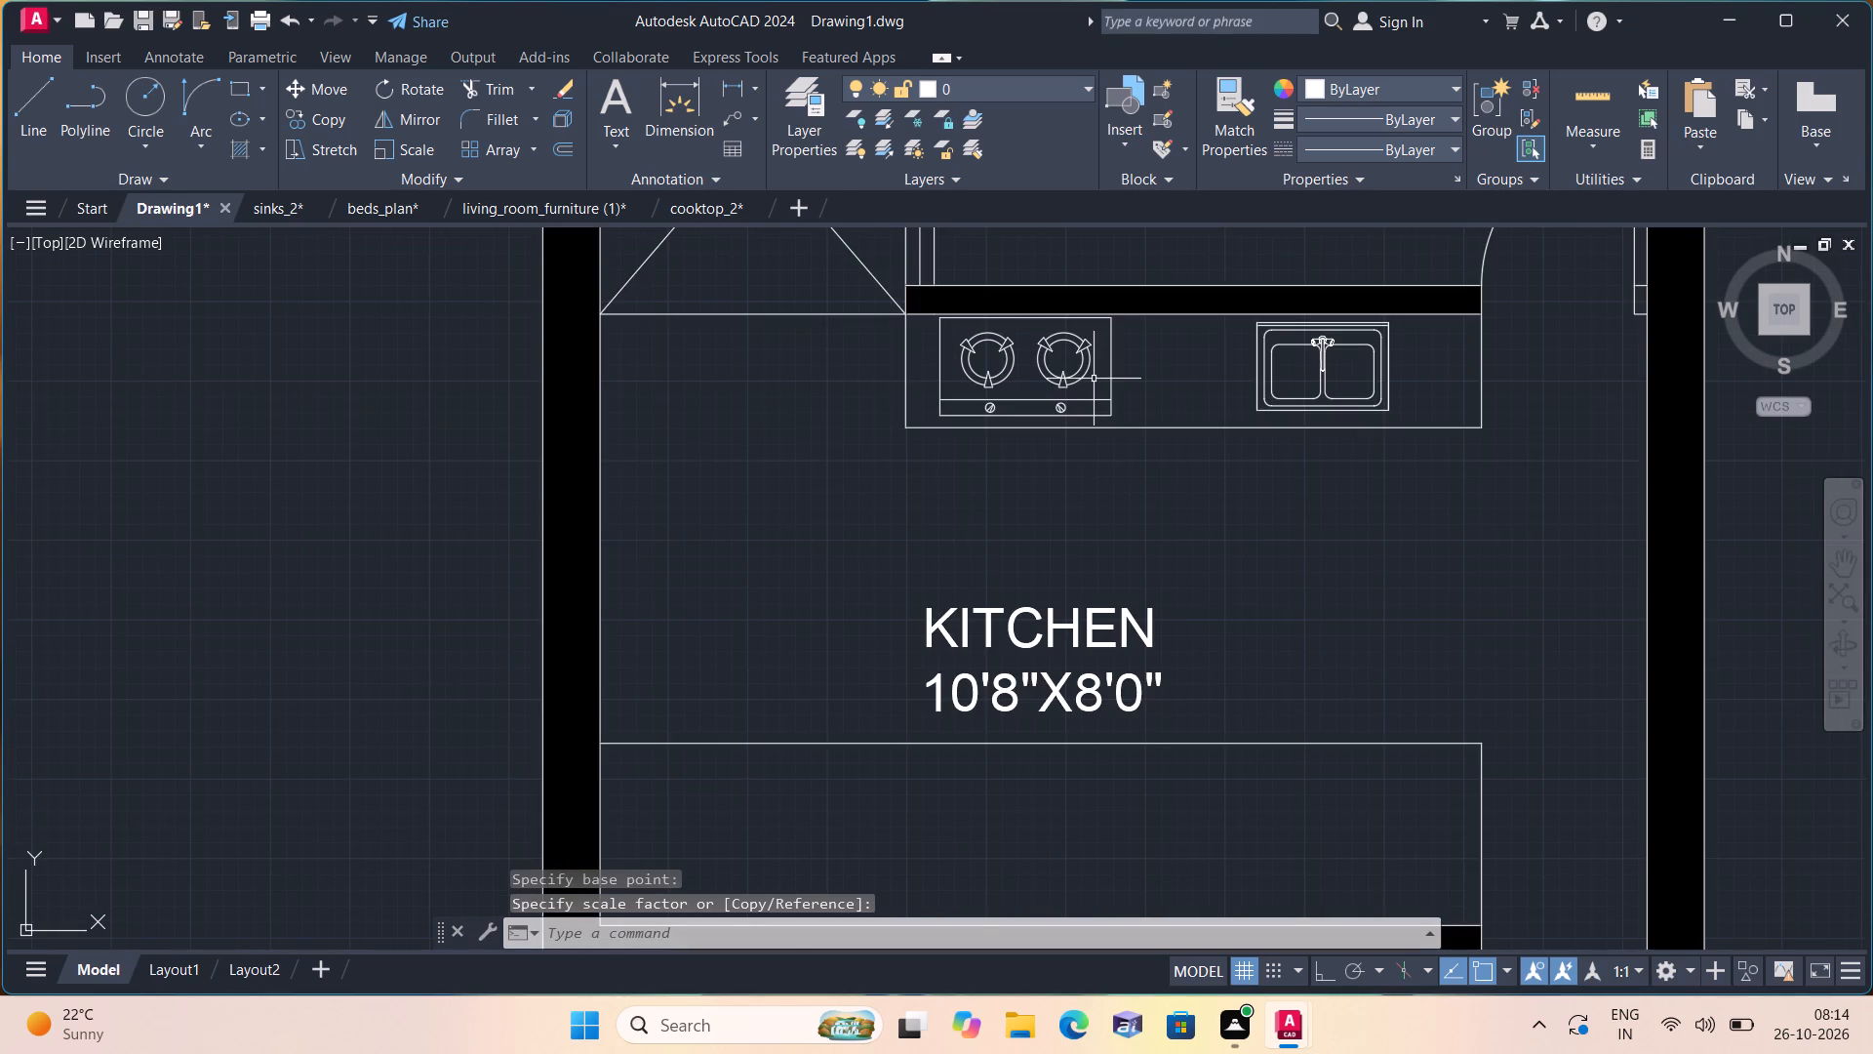
scroll(1092, 387, down, 1)
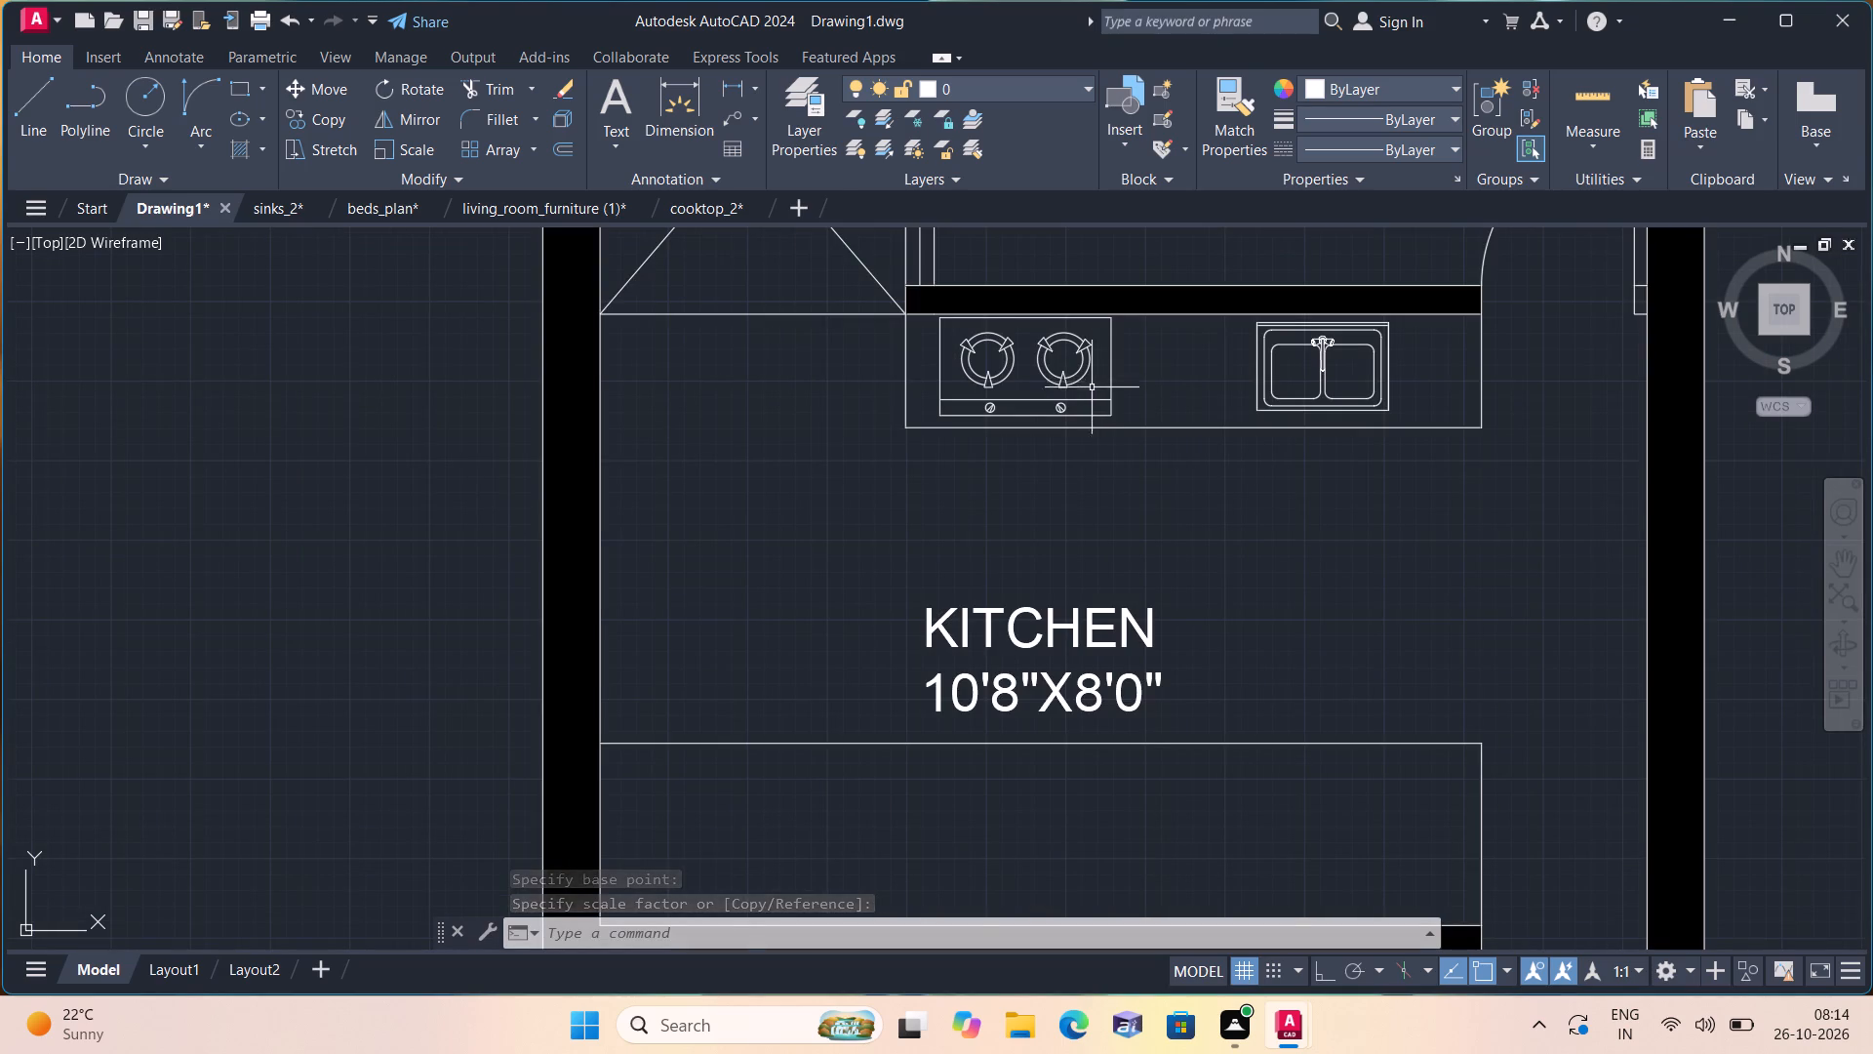
scroll(1070, 438, down, 1)
scroll(907, 464, down, 2)
scroll(671, 457, down, 1)
middle_drag(671, 457, 890, 591)
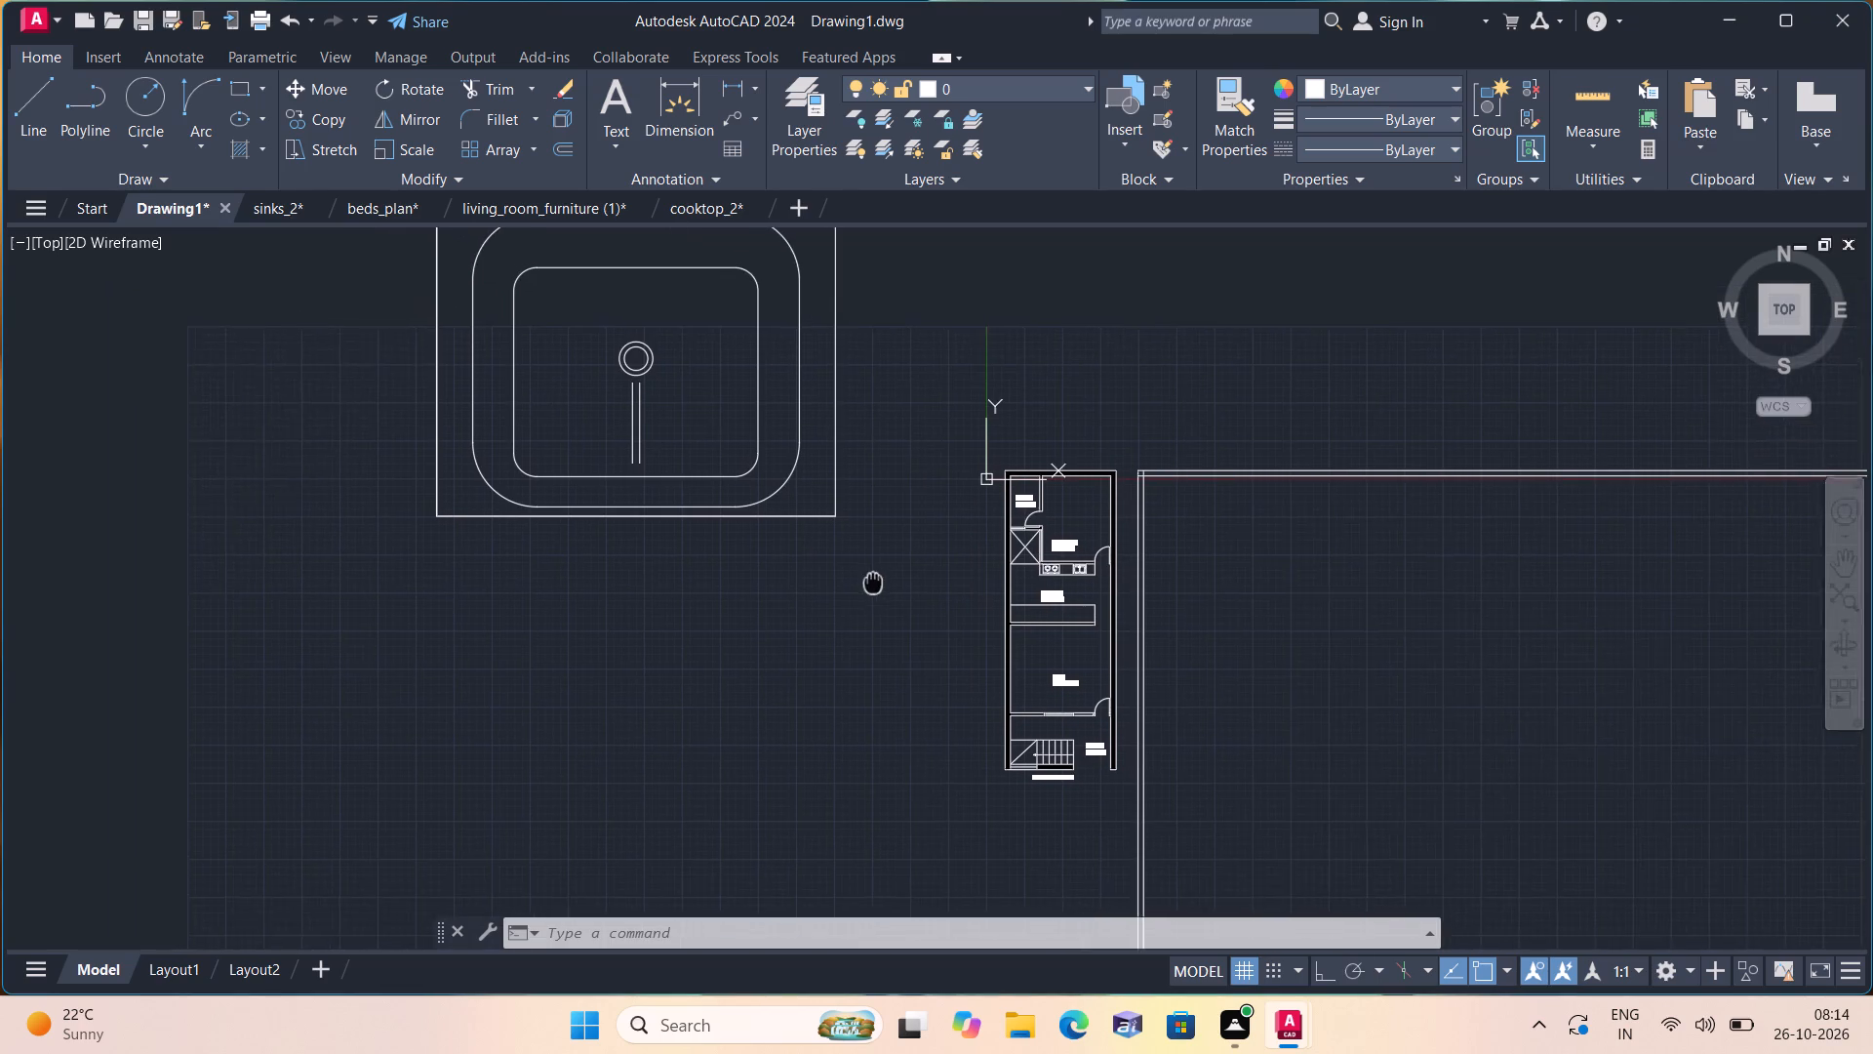
middle_drag(890, 591, 904, 599)
click(797, 488)
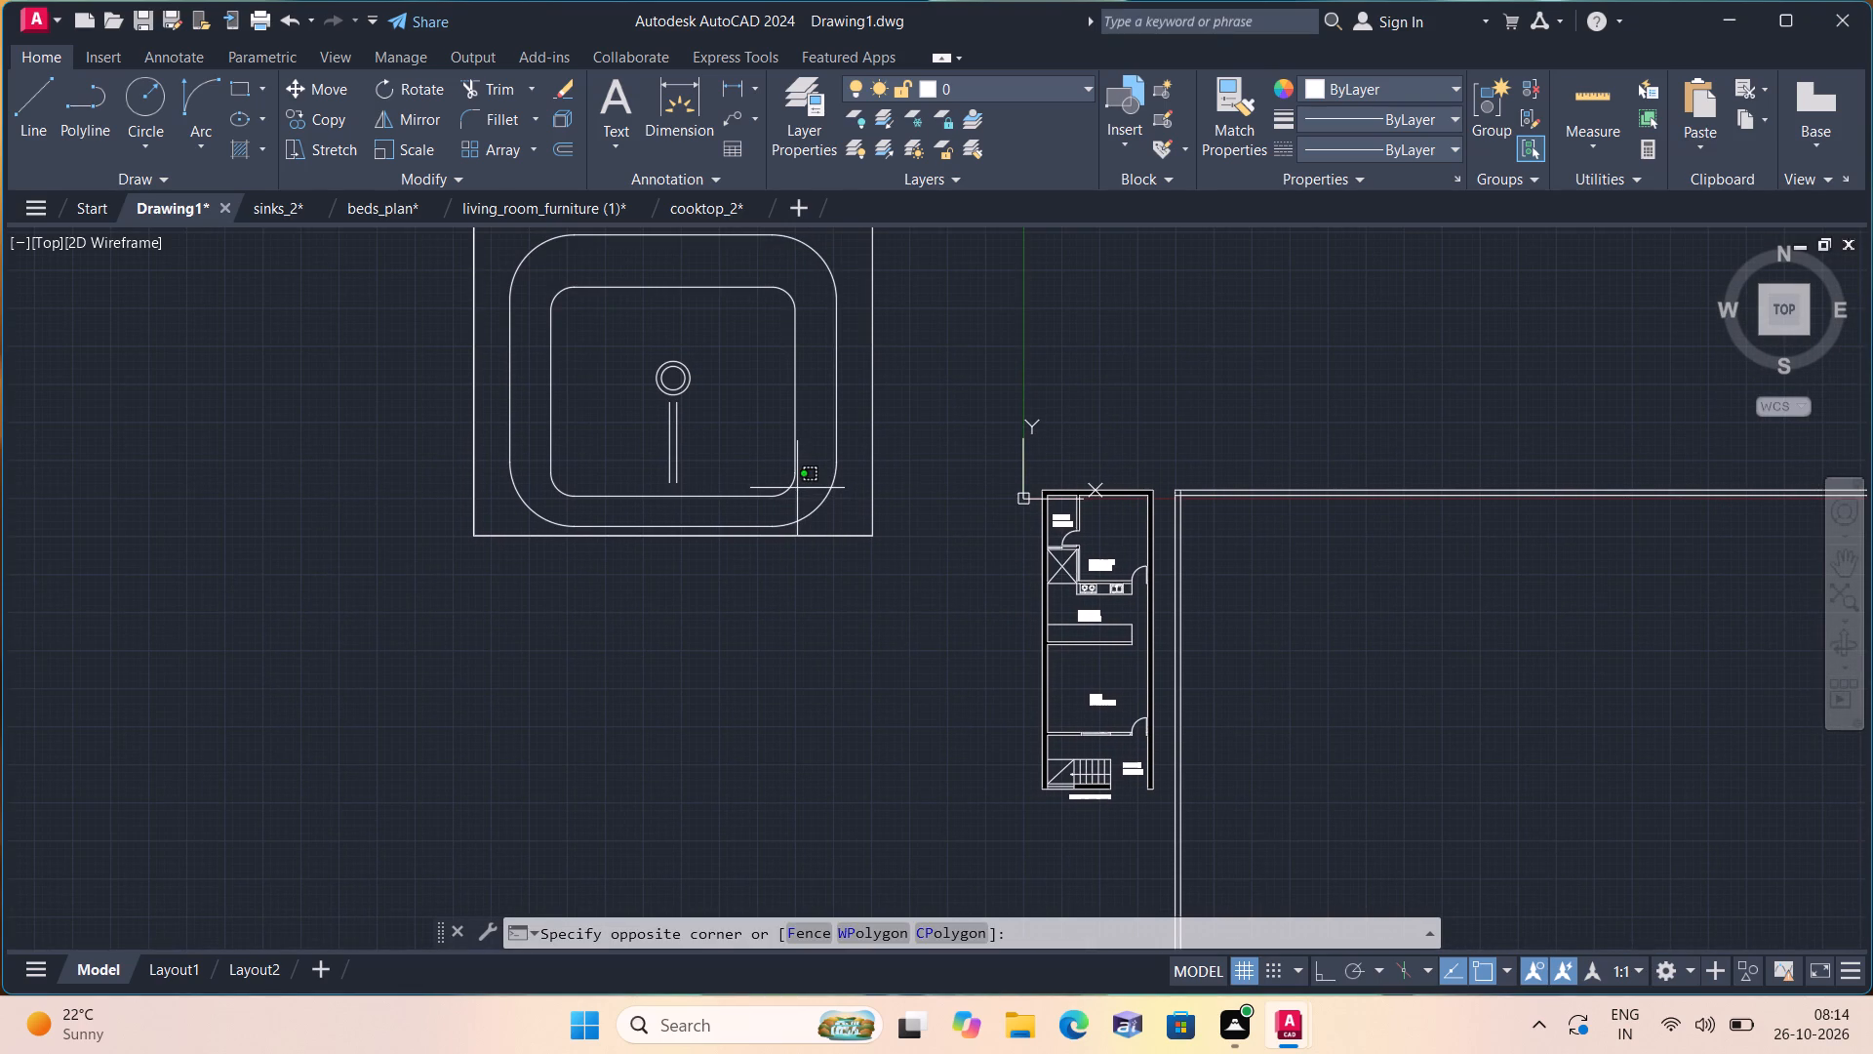
click(797, 488)
click(775, 459)
click(804, 491)
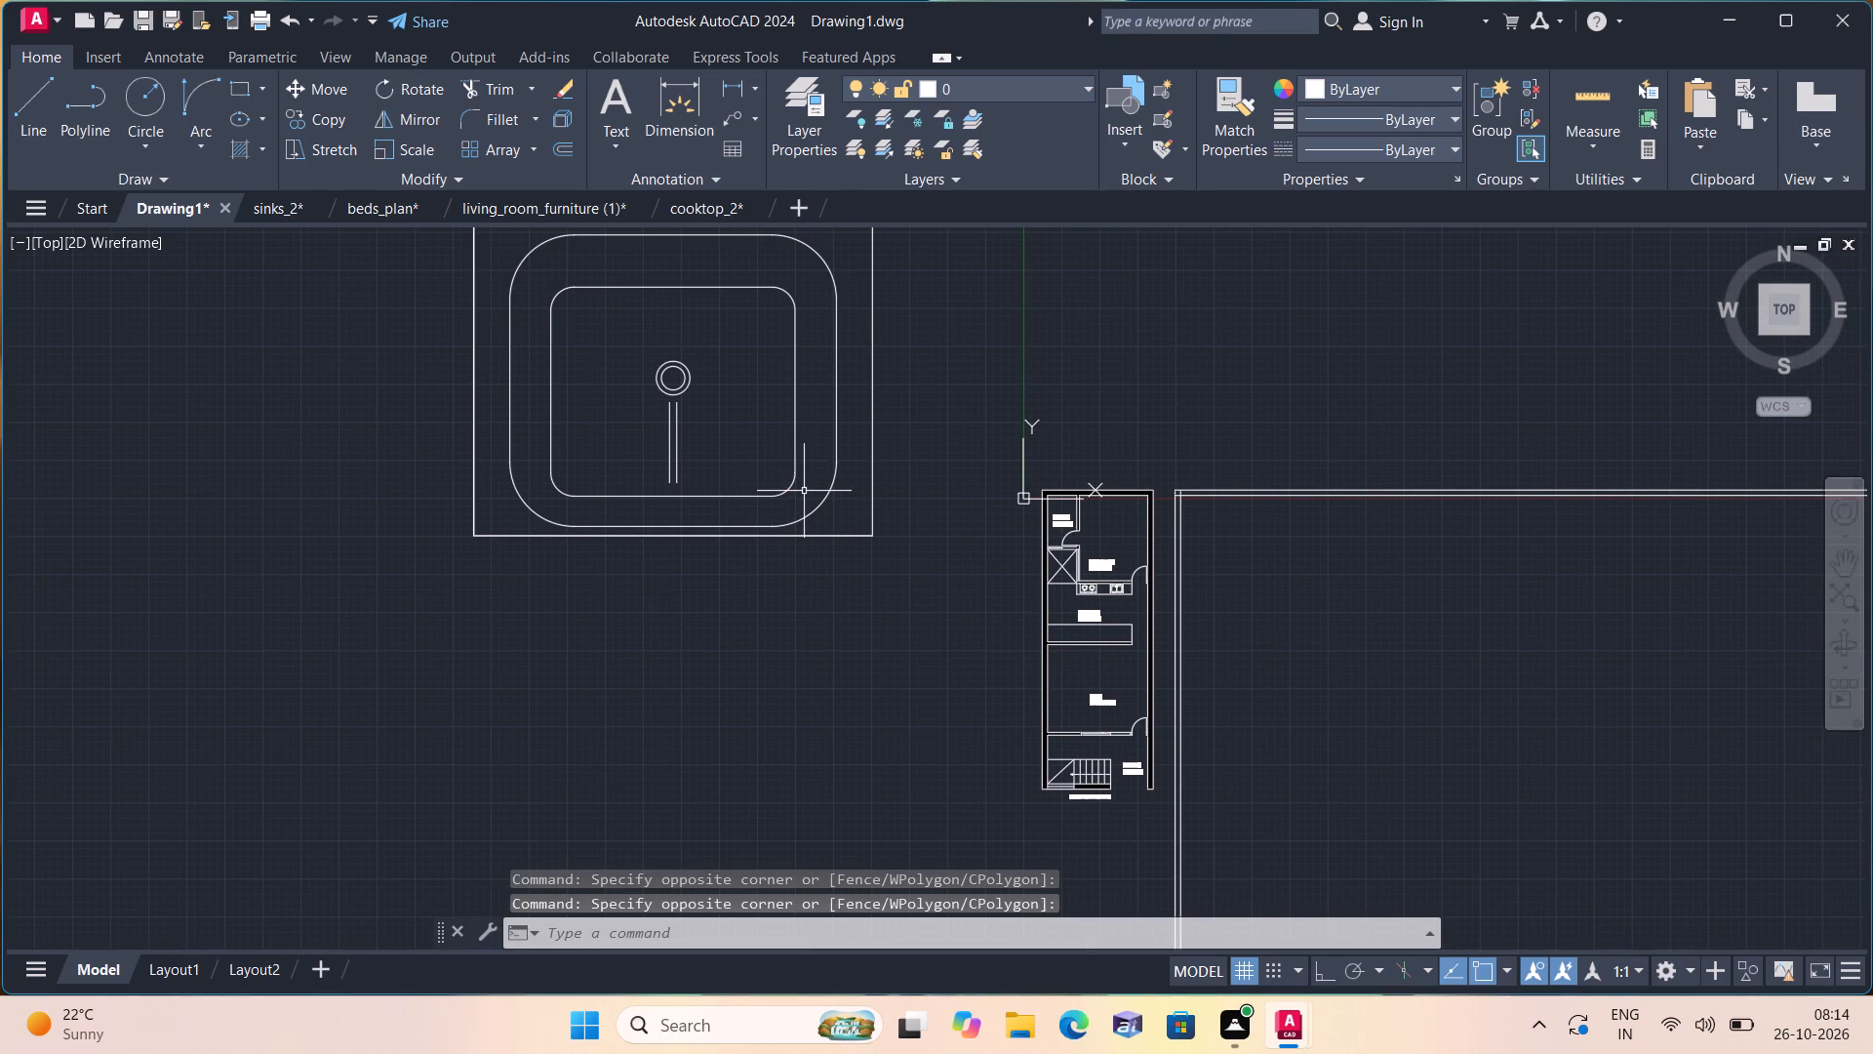
click(797, 480)
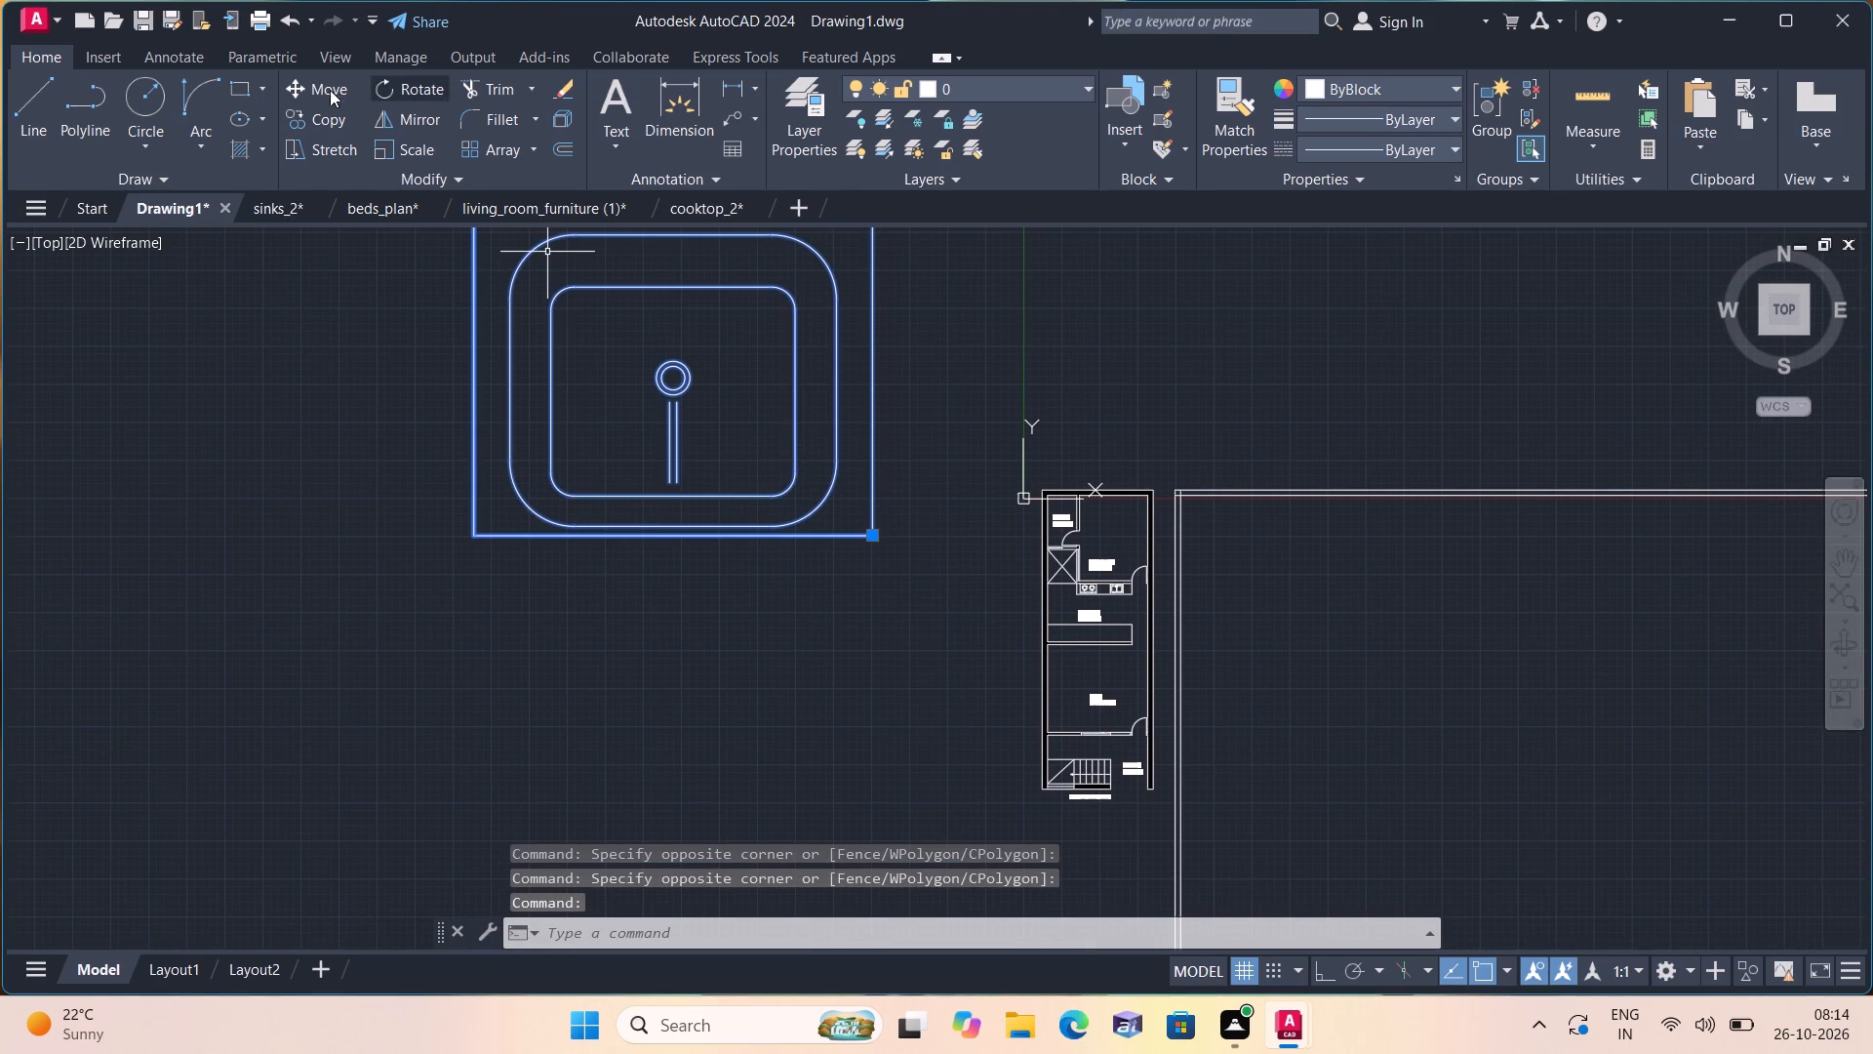
scroll(395, 142, down, 1)
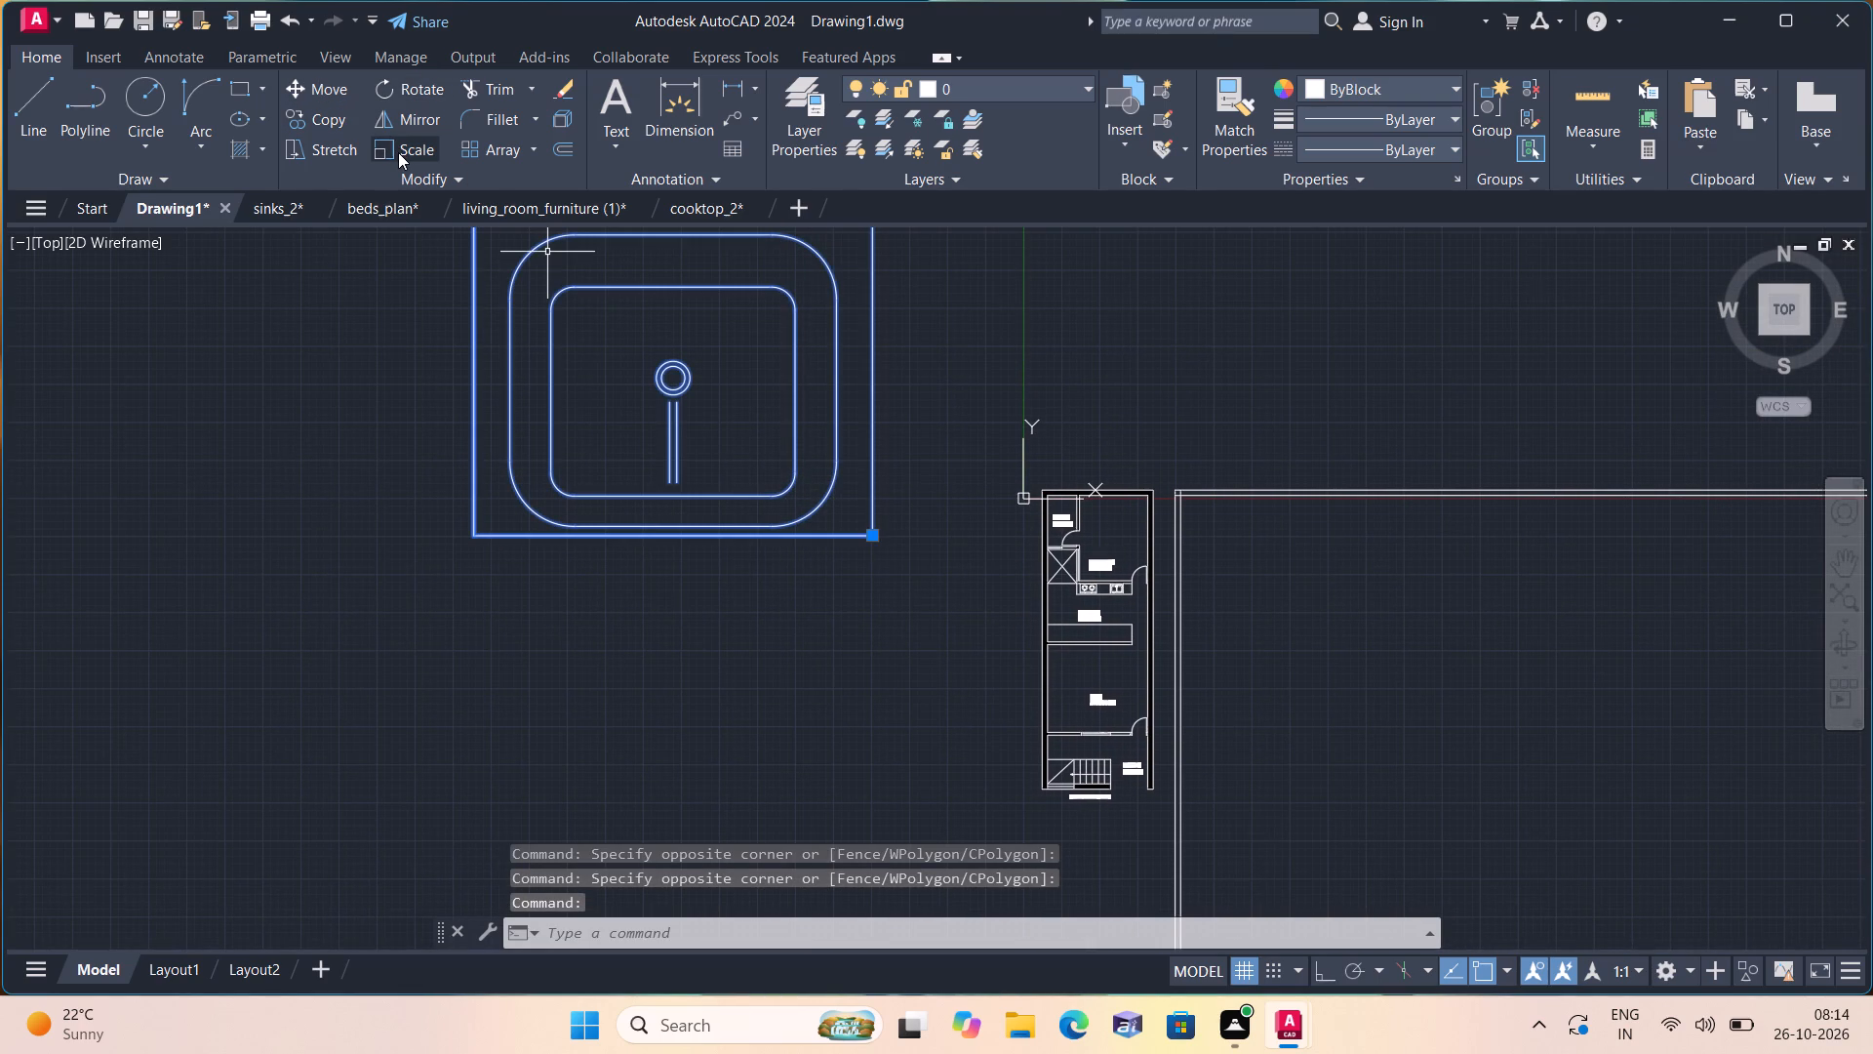
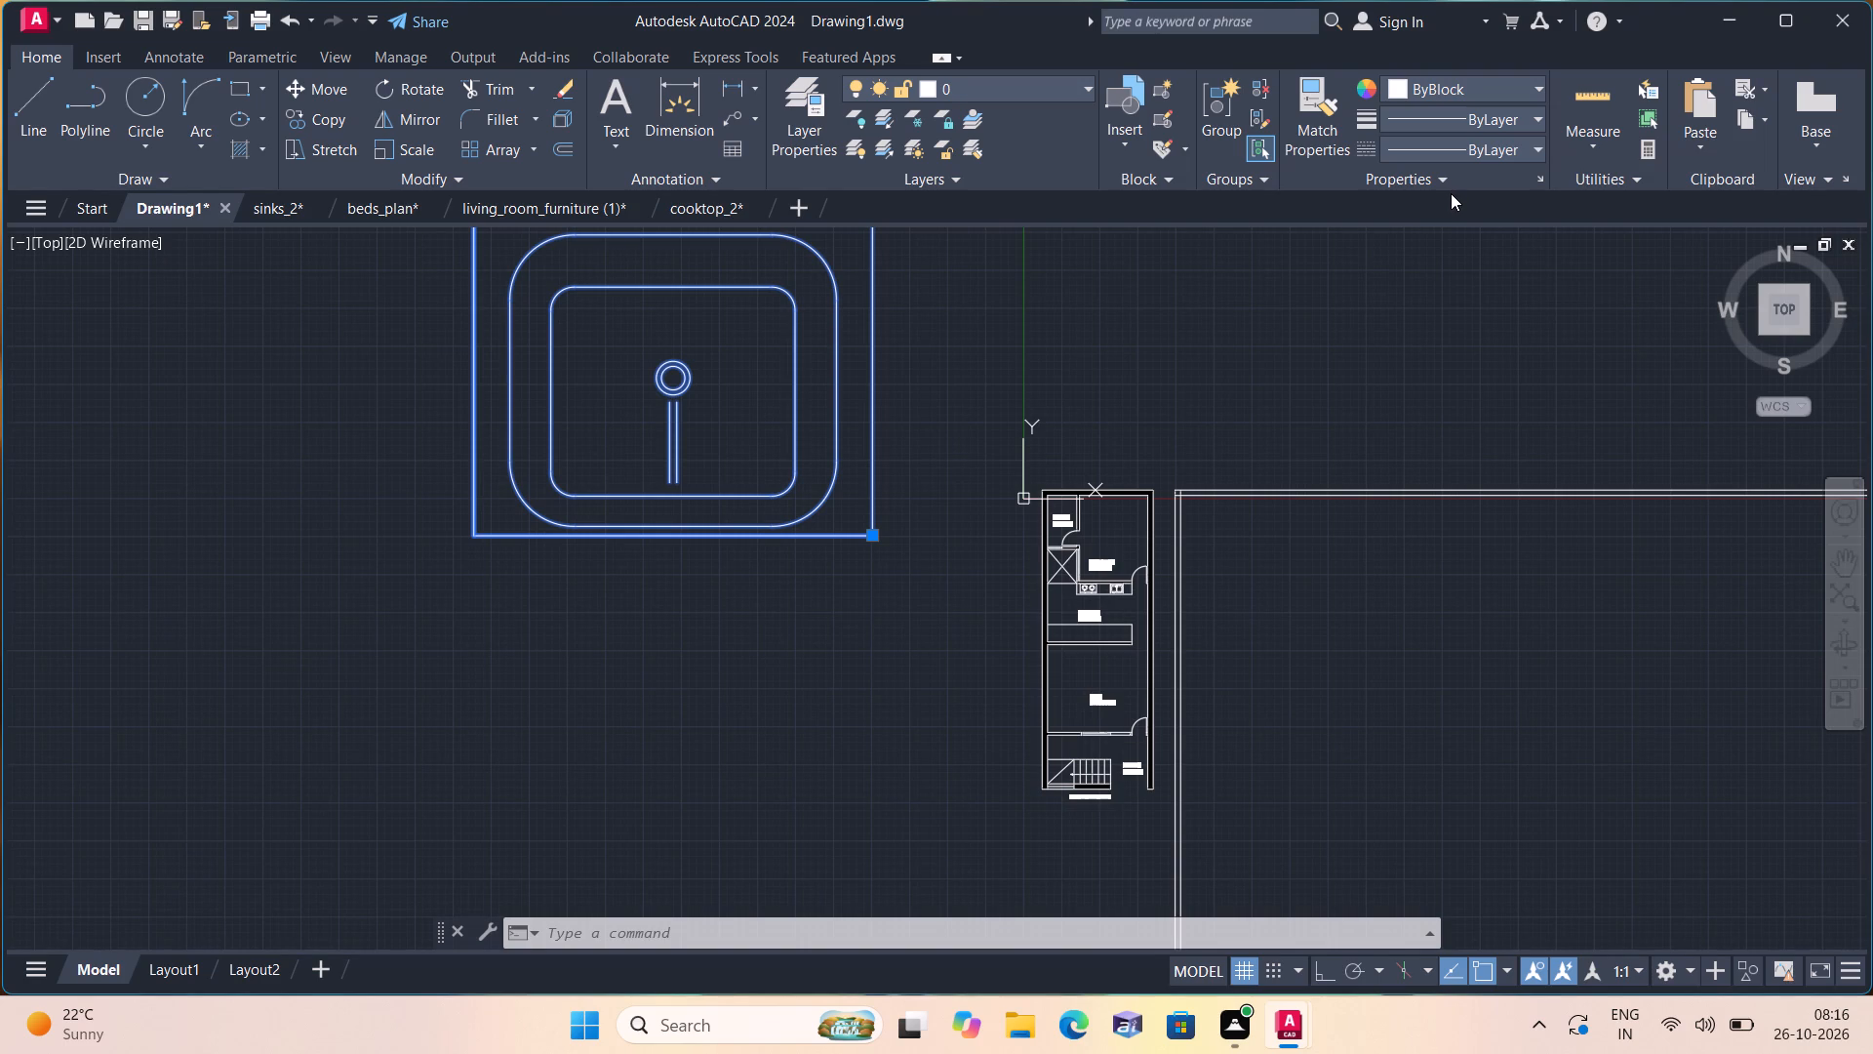
Scale the large single-bowl sink freehand about a point near its middle, down to roughly one twelfth of its size.
scroll(1477, 213, down, 2)
scroll(15, 726, down, 2)
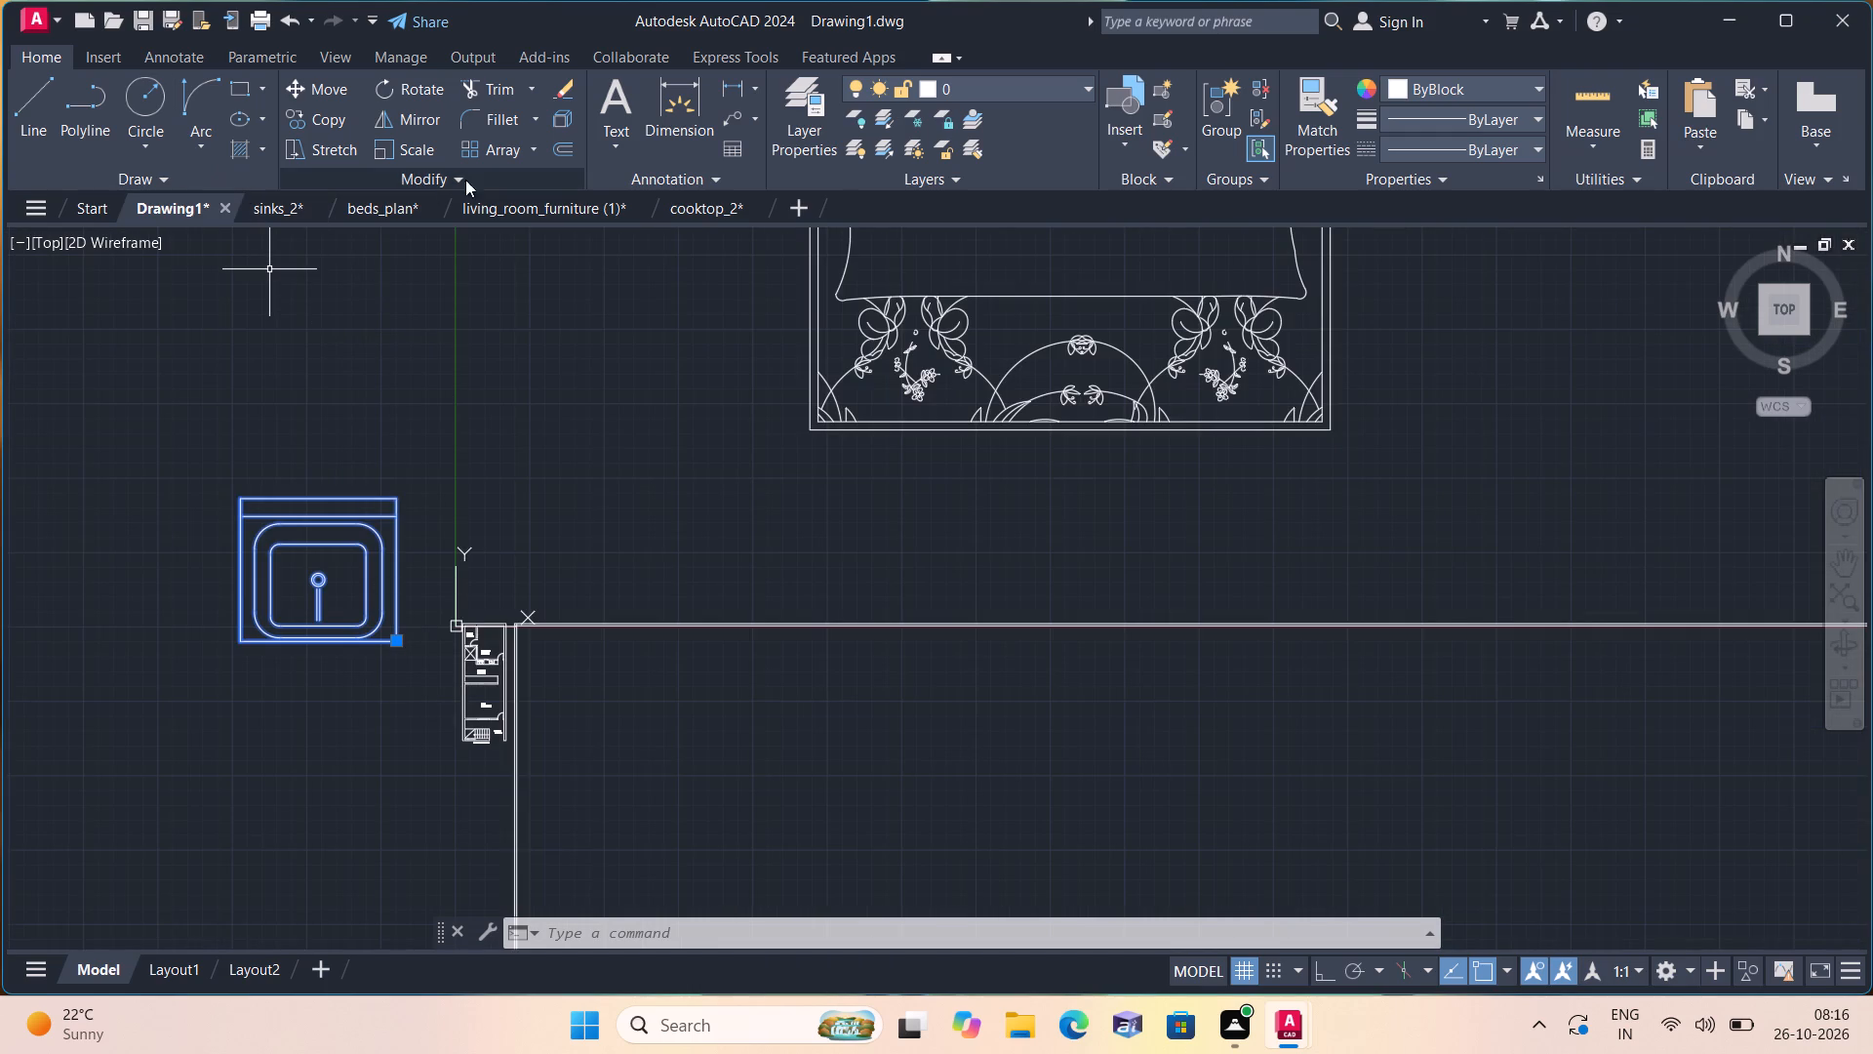
click(414, 145)
scroll(332, 571, up, 3)
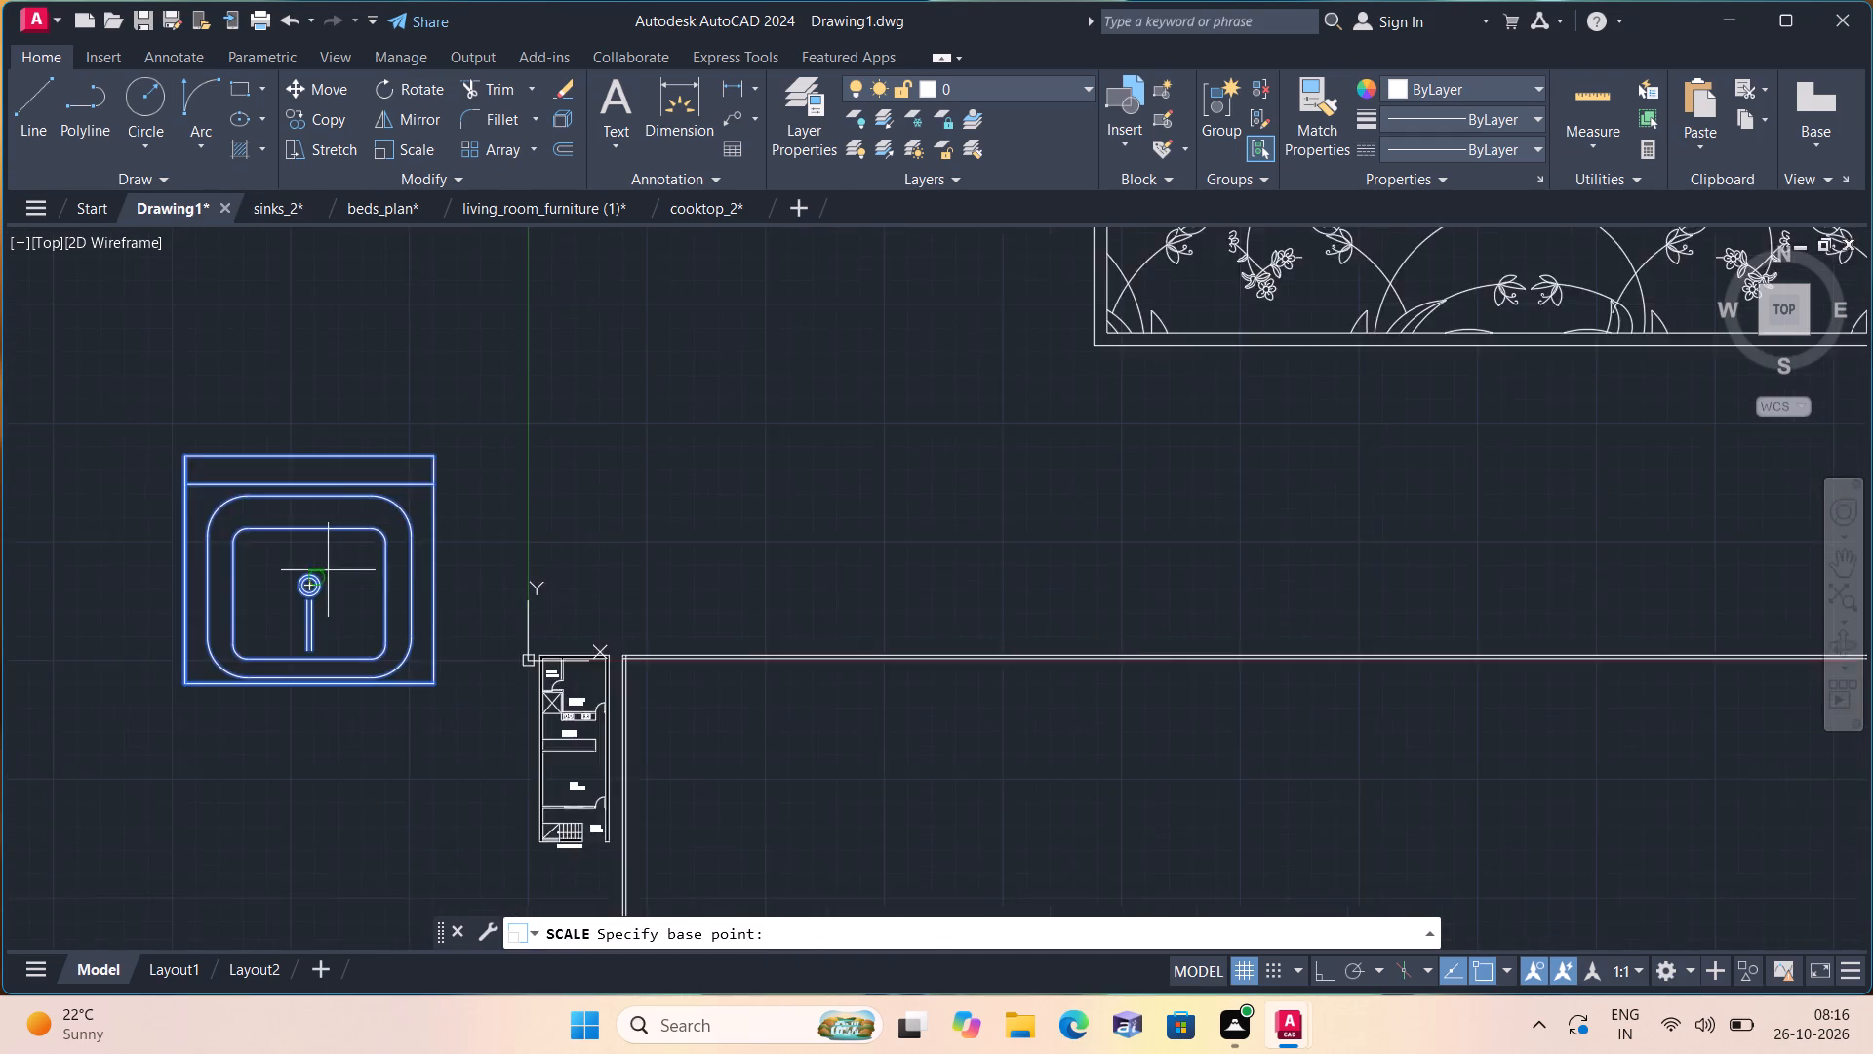
click(331, 560)
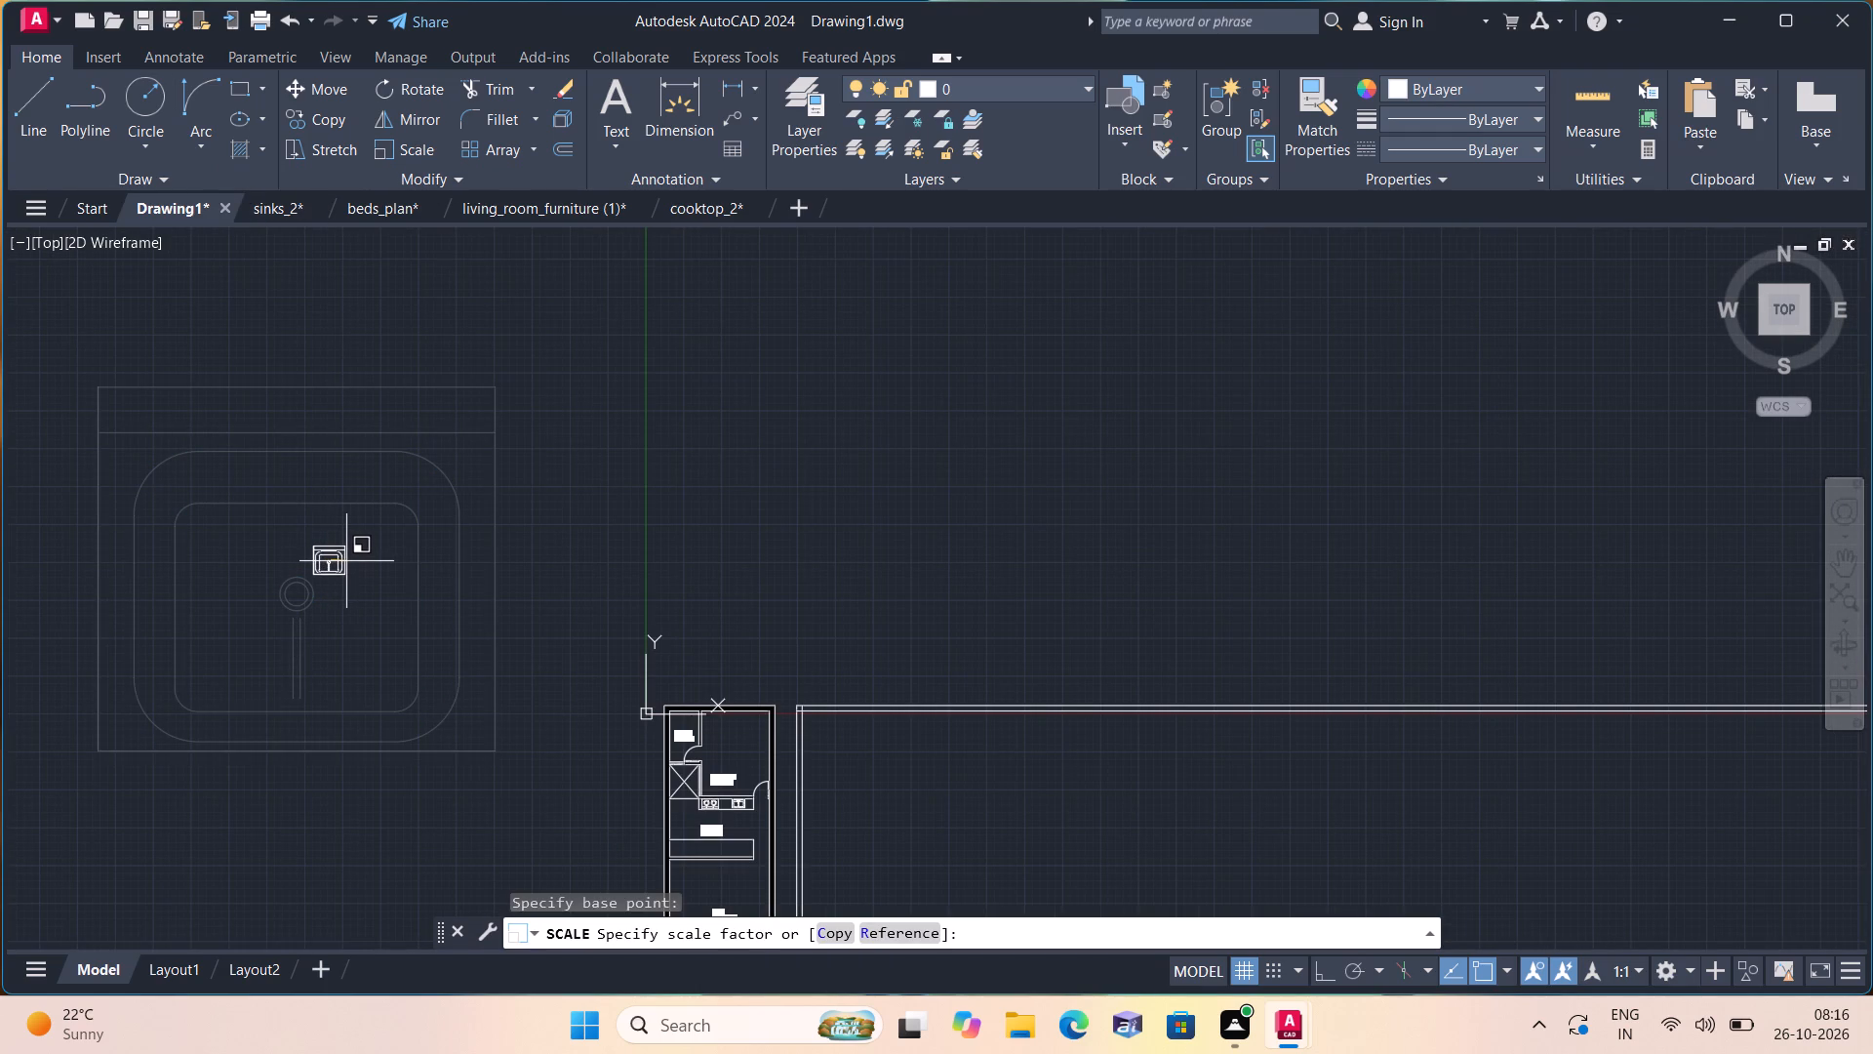
click(346, 561)
Move the reduced sink from outside the plan into the bedroom, above the room label.
scroll(339, 566, up, 2)
click(341, 566)
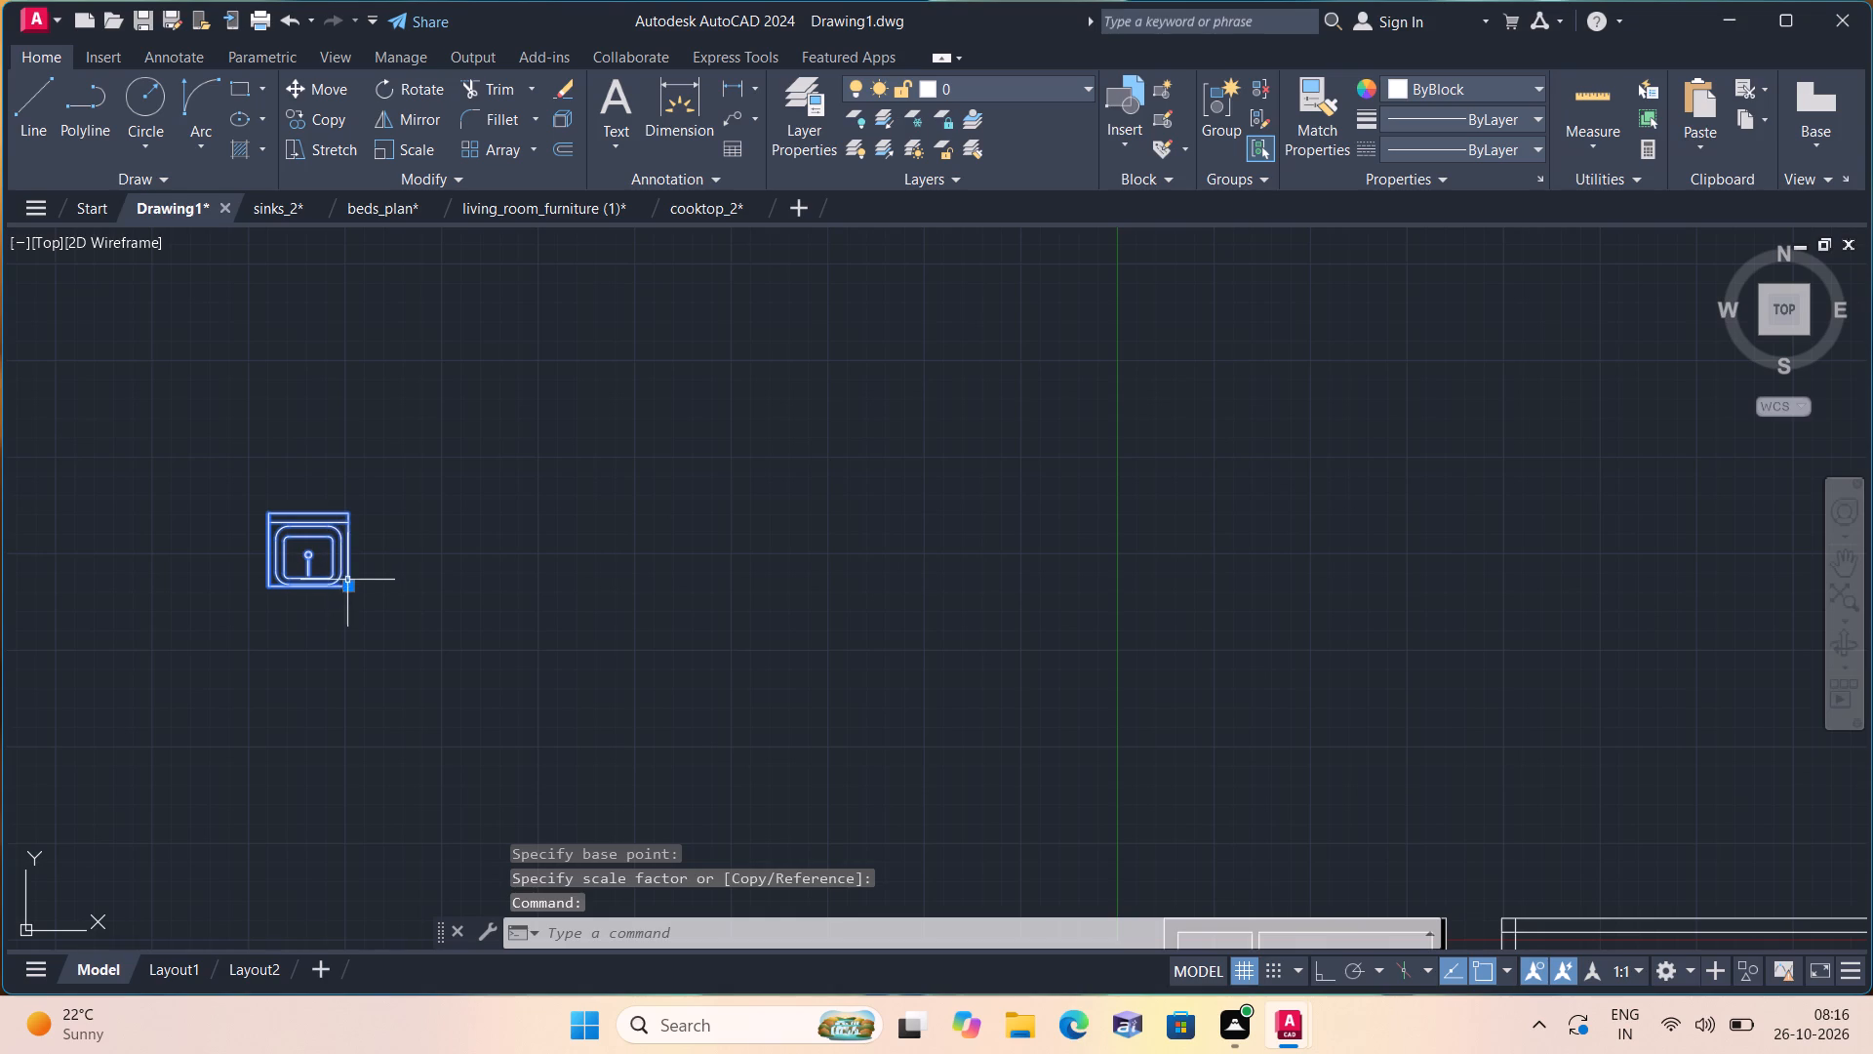
click(350, 586)
scroll(470, 591, down, 3)
scroll(594, 631, down, 1)
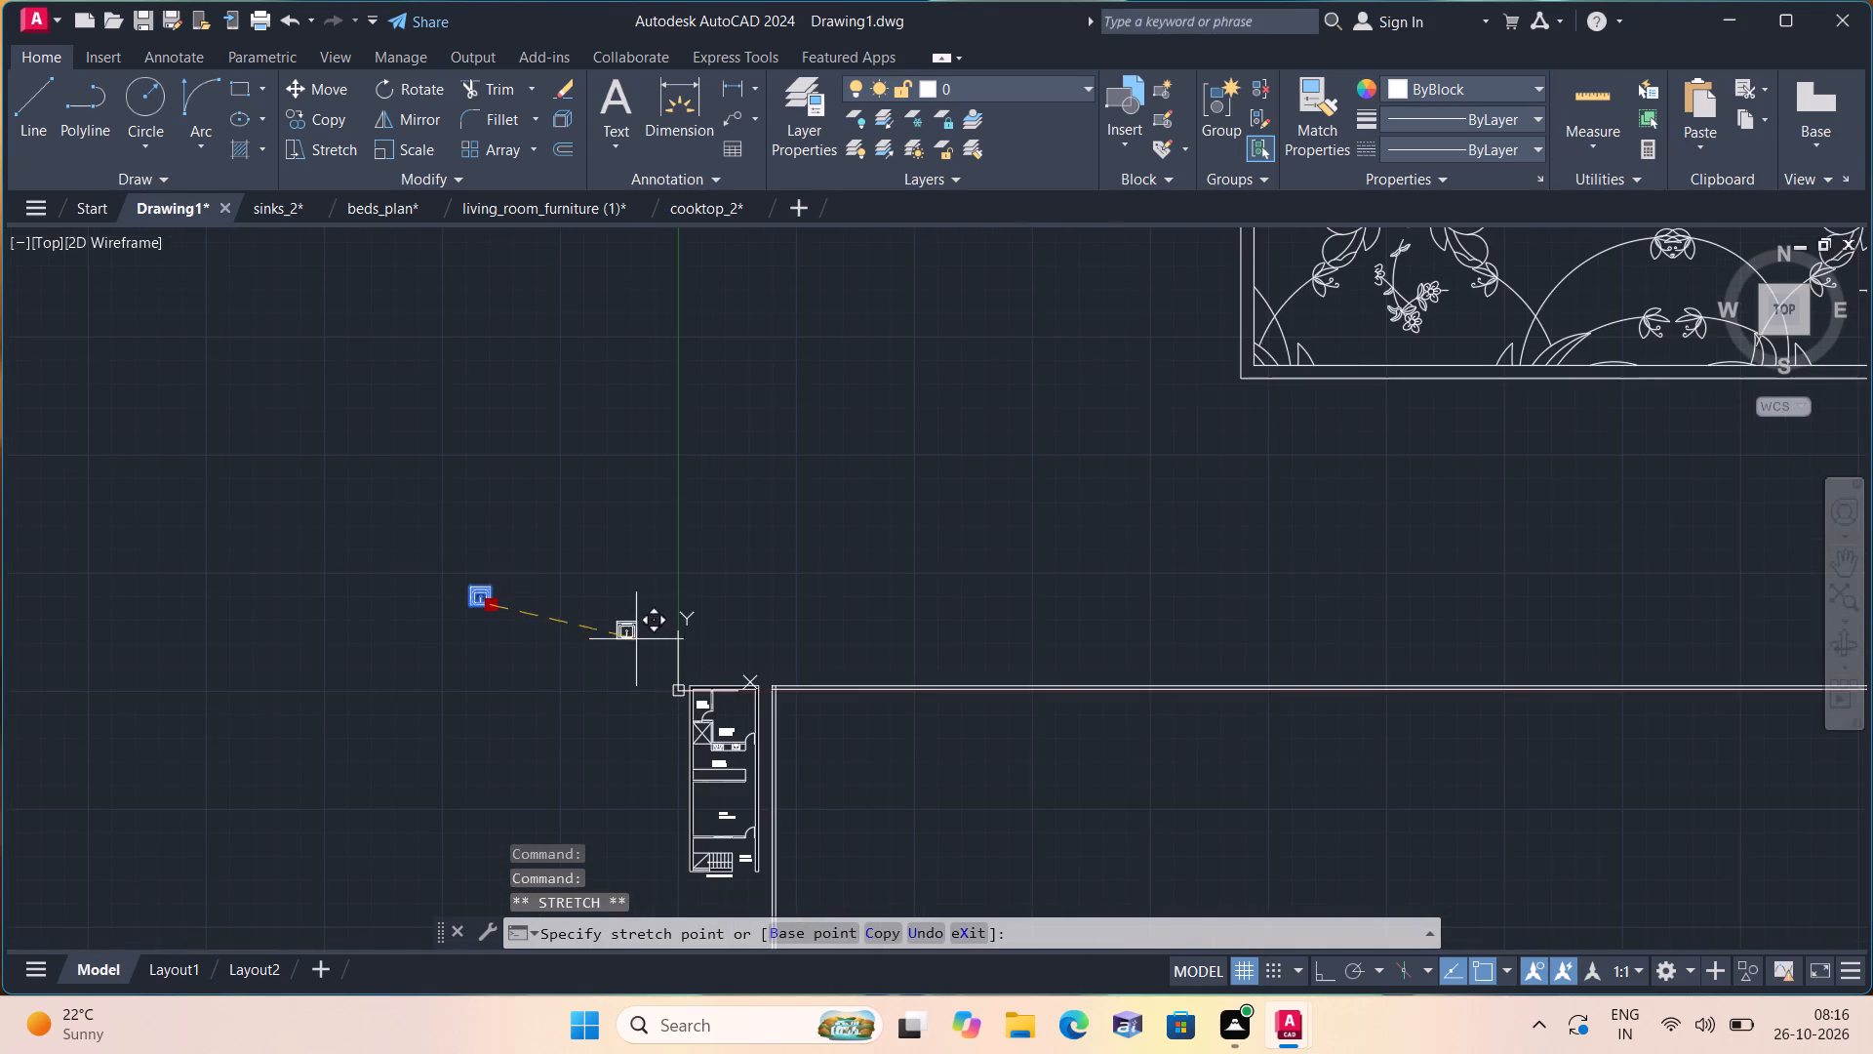
scroll(701, 728, up, 3)
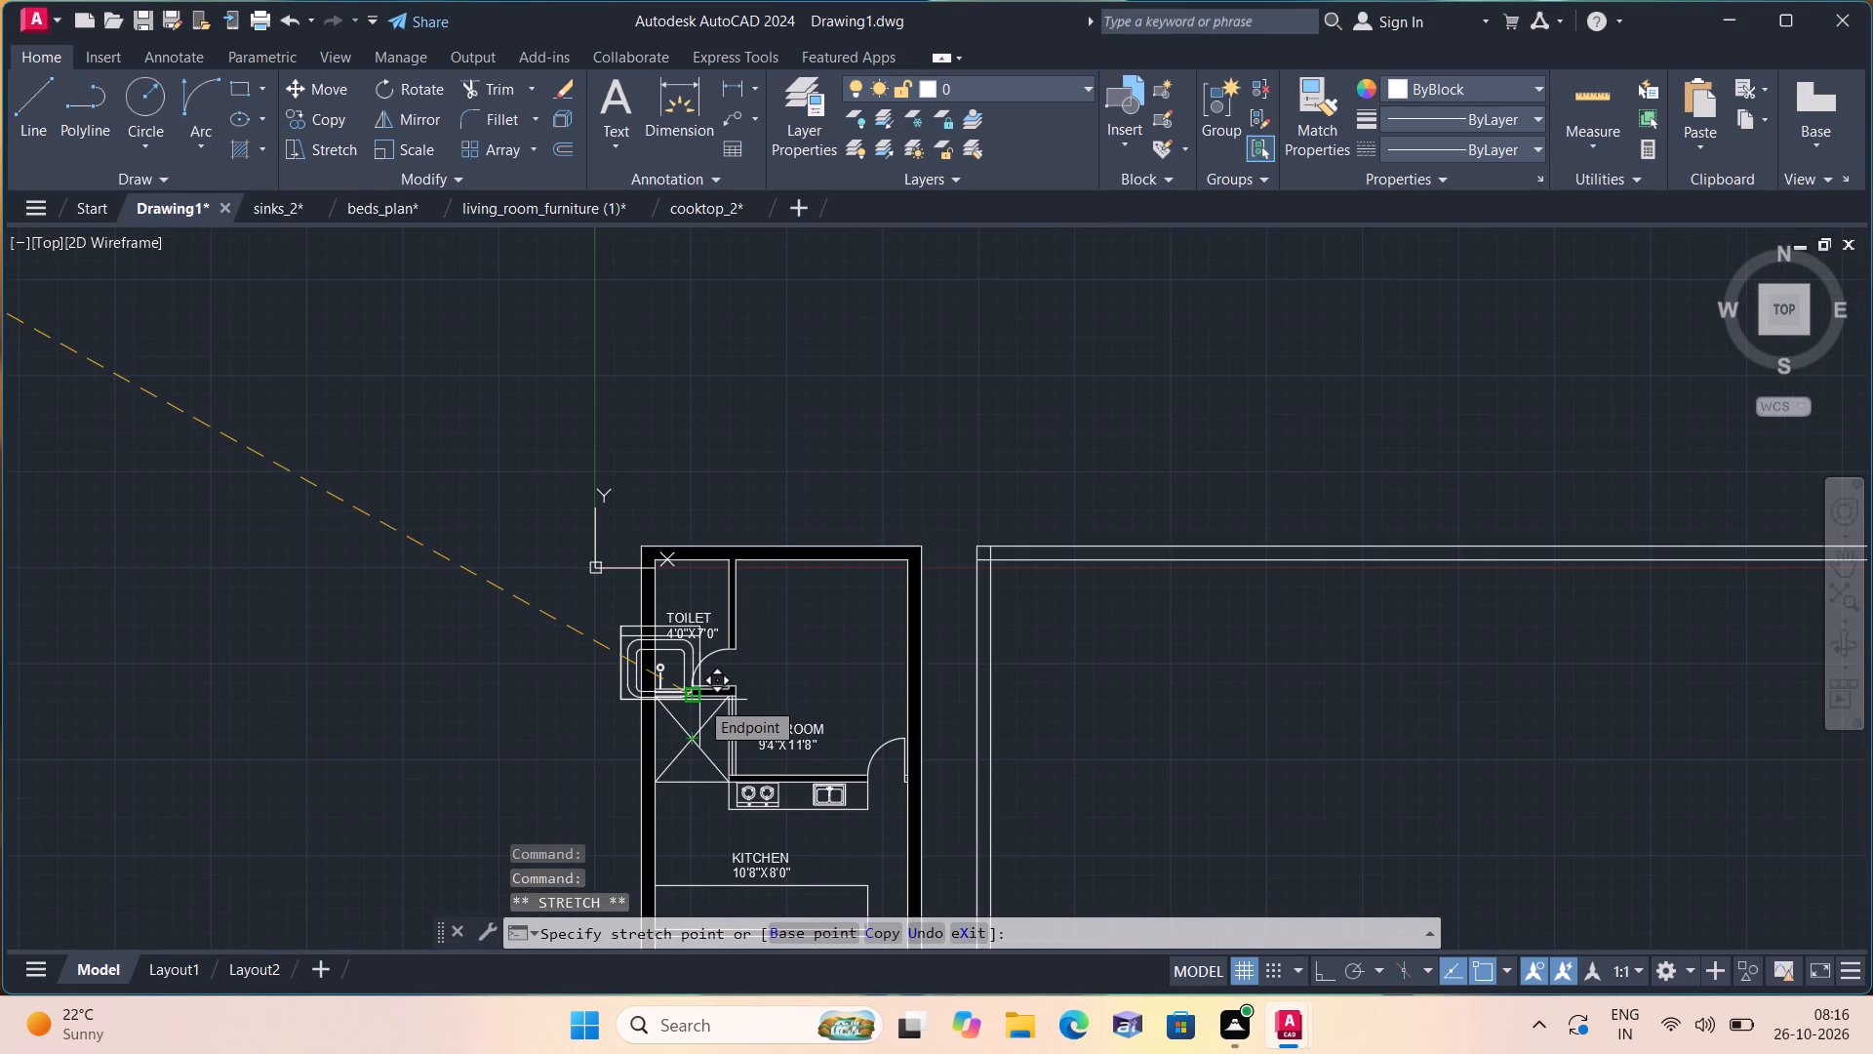
scroll(713, 708, up, 2)
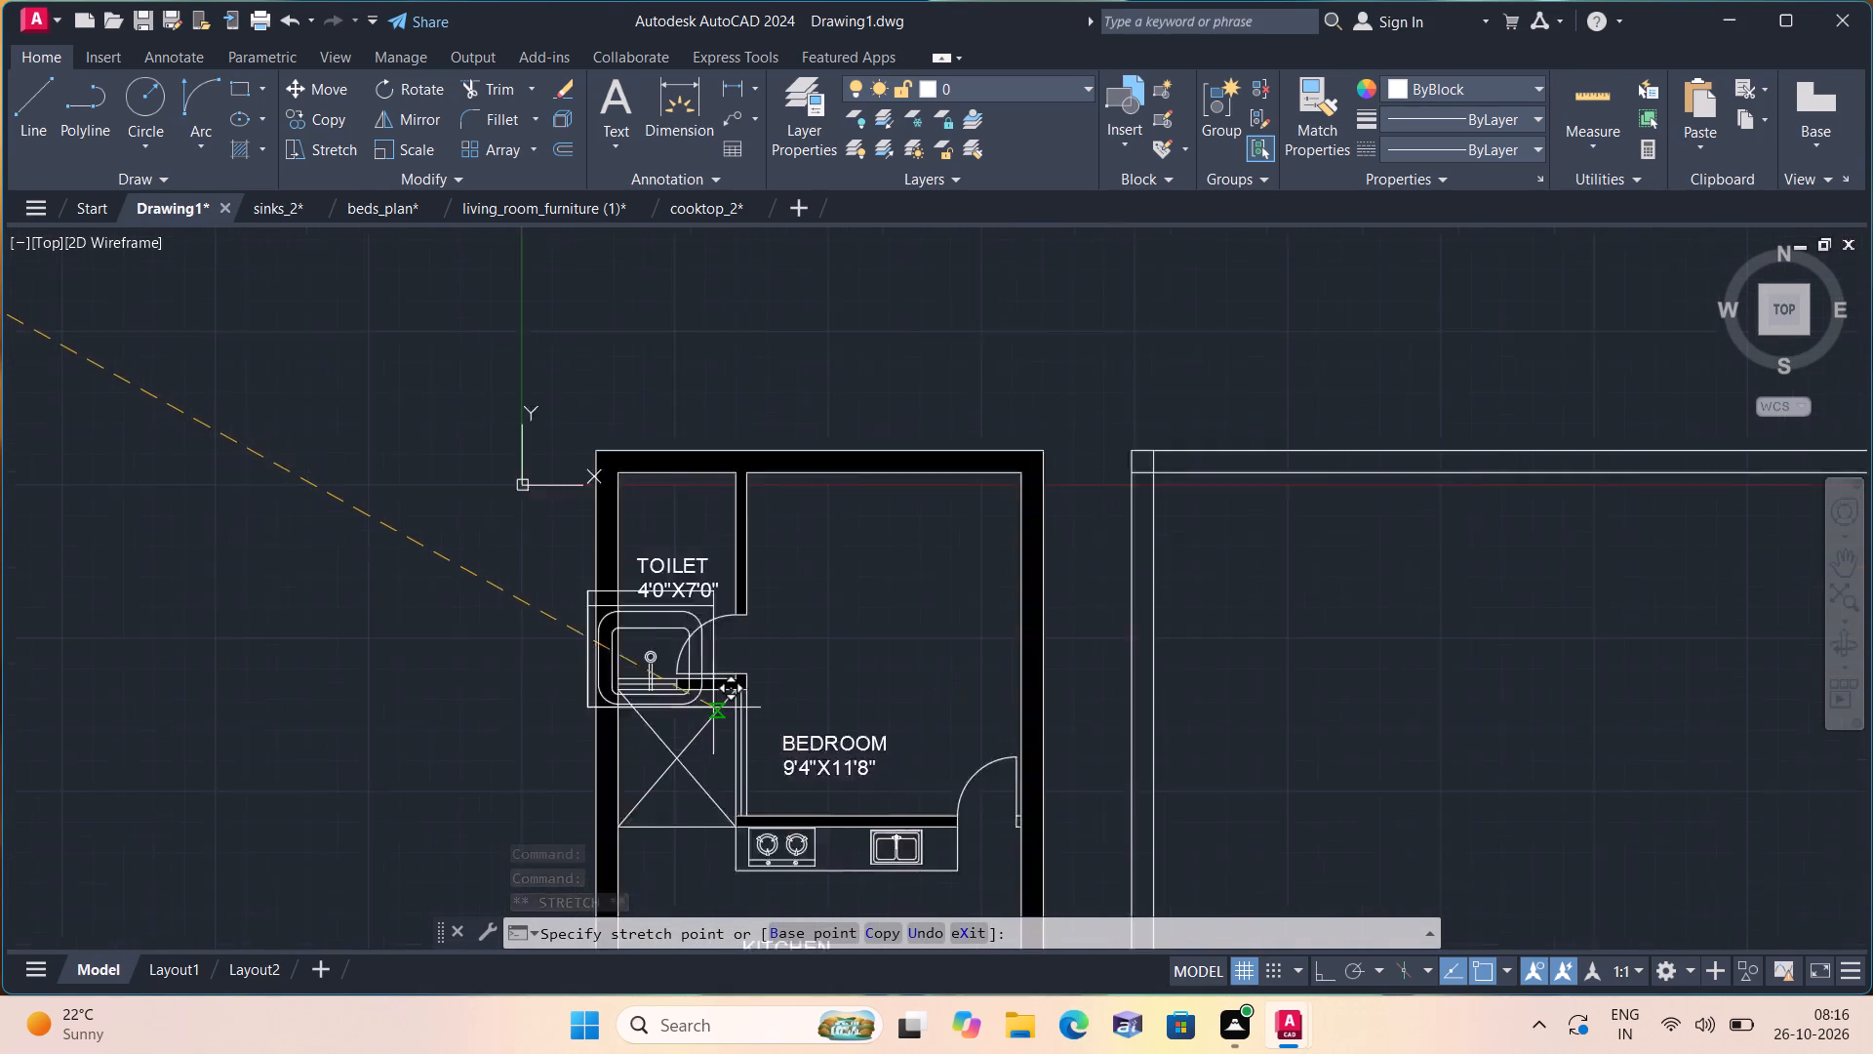
click(1066, 585)
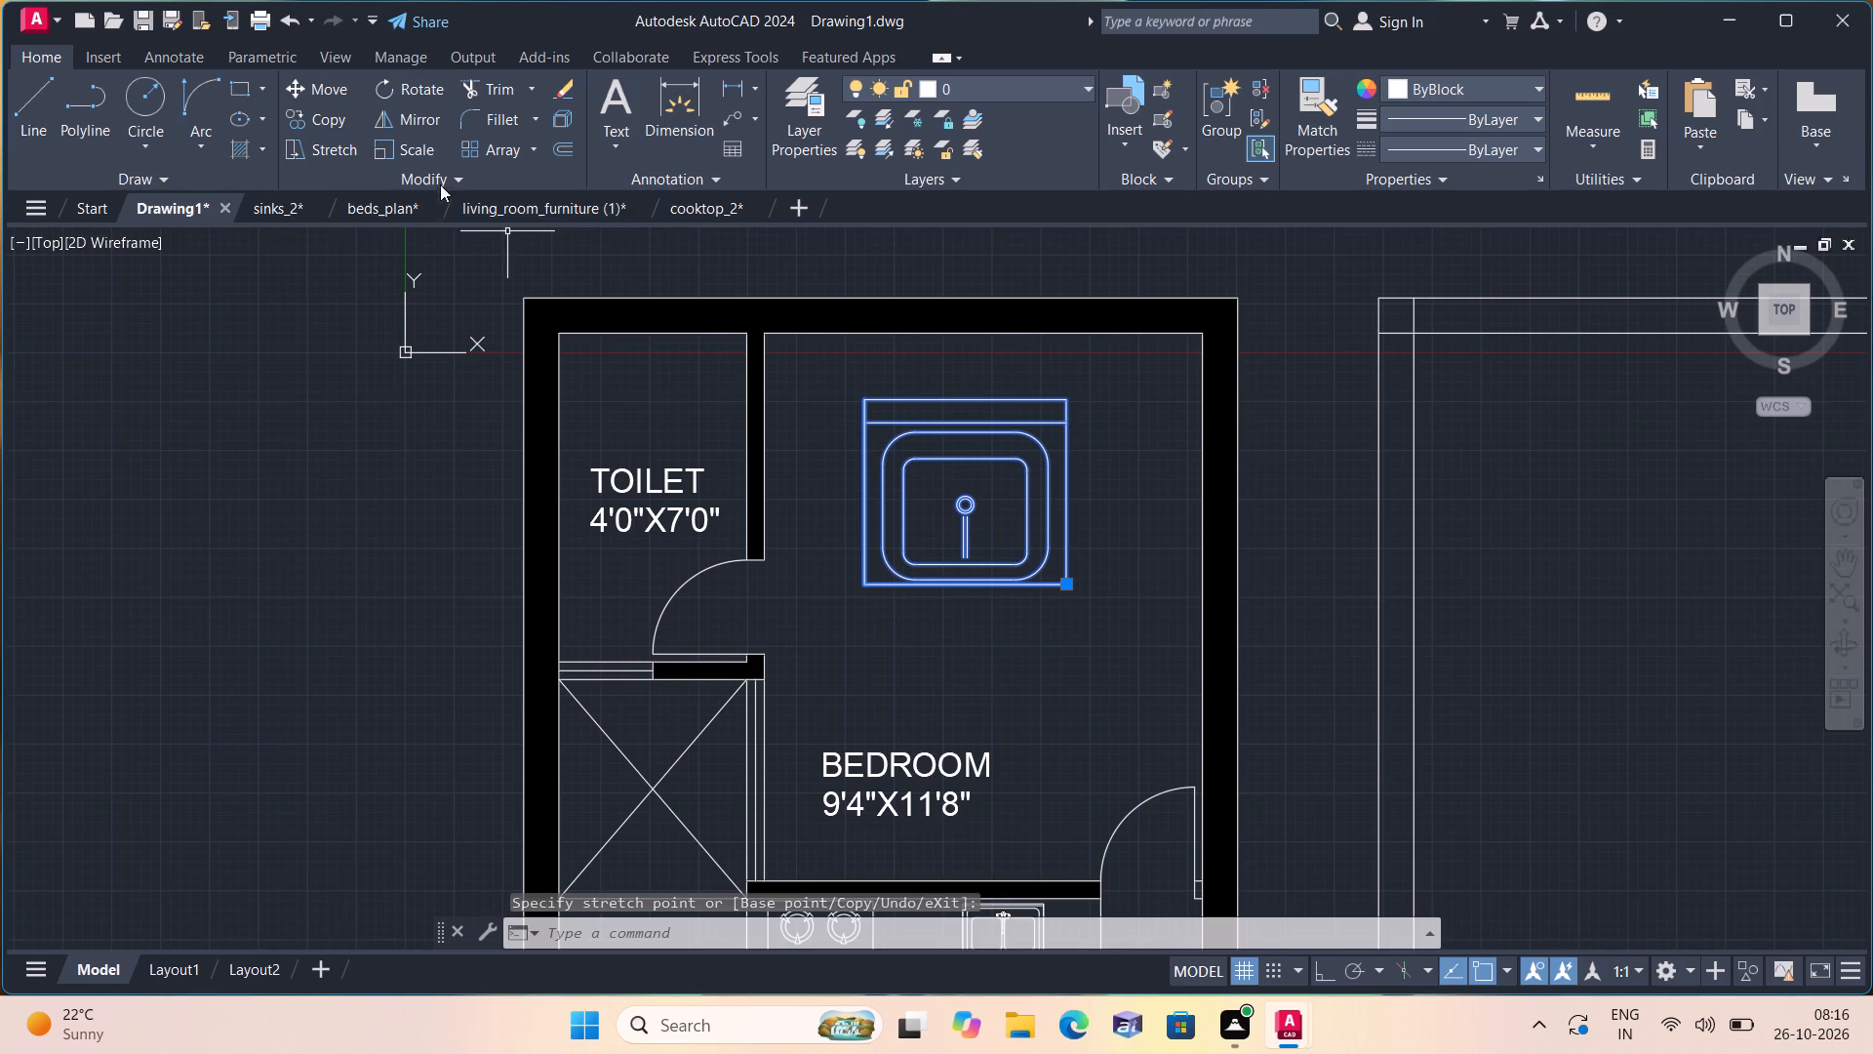
Scale the sink freehand about a point near its left edge, down to roughly one eighth of its size.
click(421, 143)
scroll(885, 533, up, 2)
click(896, 530)
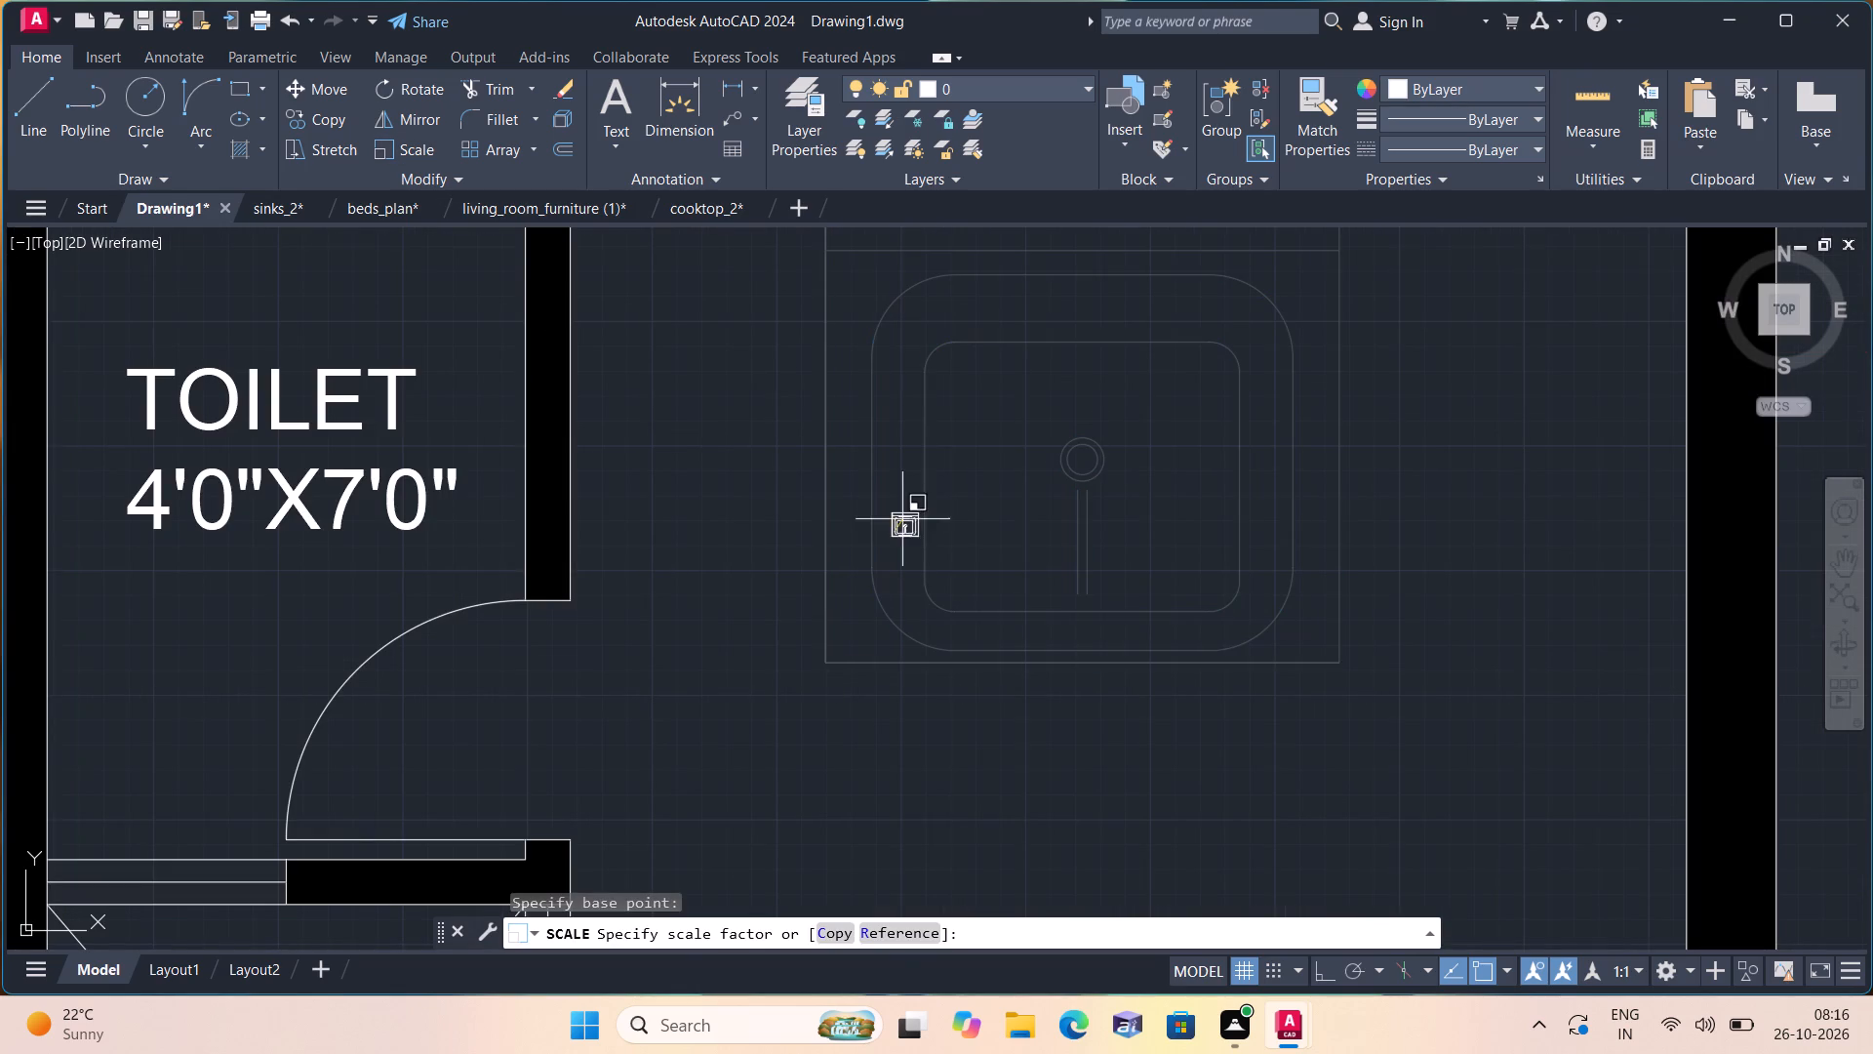
double_click(911, 501)
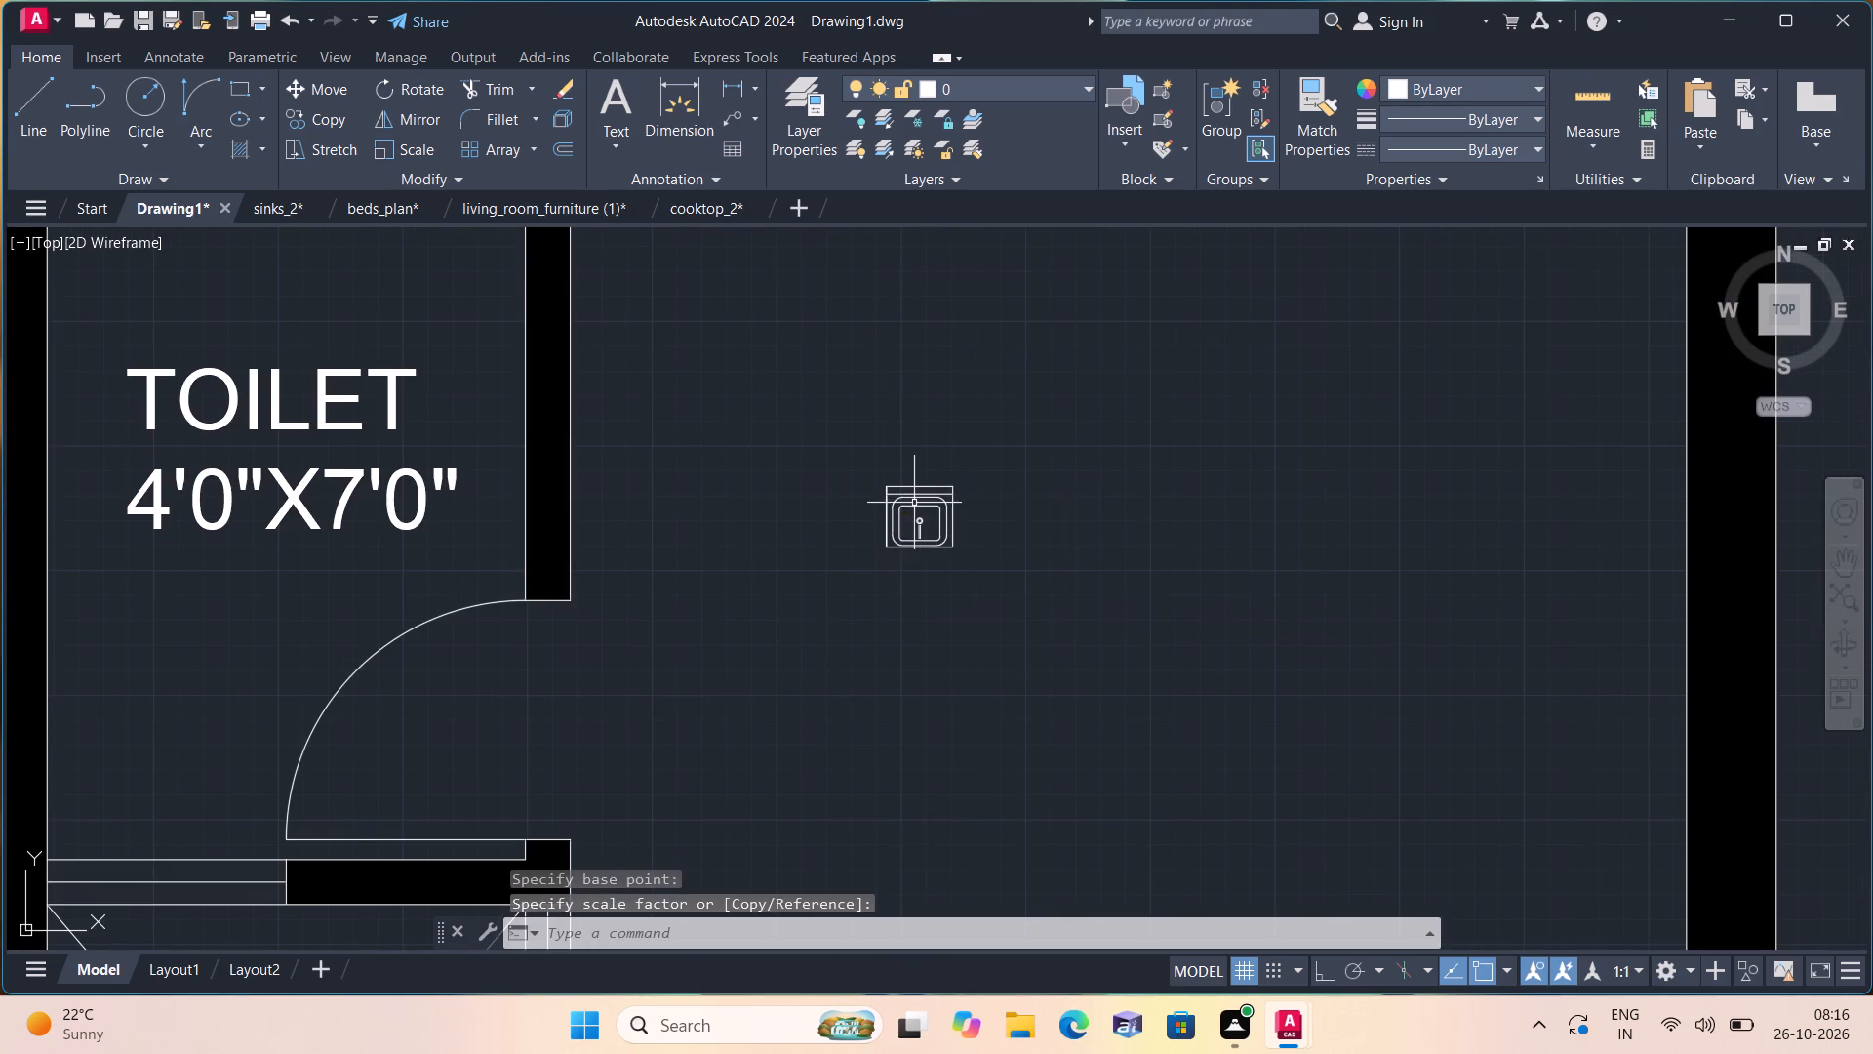
Move the sink from the bedroom into the toilet, between the outer wall and the door swing, just above the lower wall.
click(914, 503)
click(955, 546)
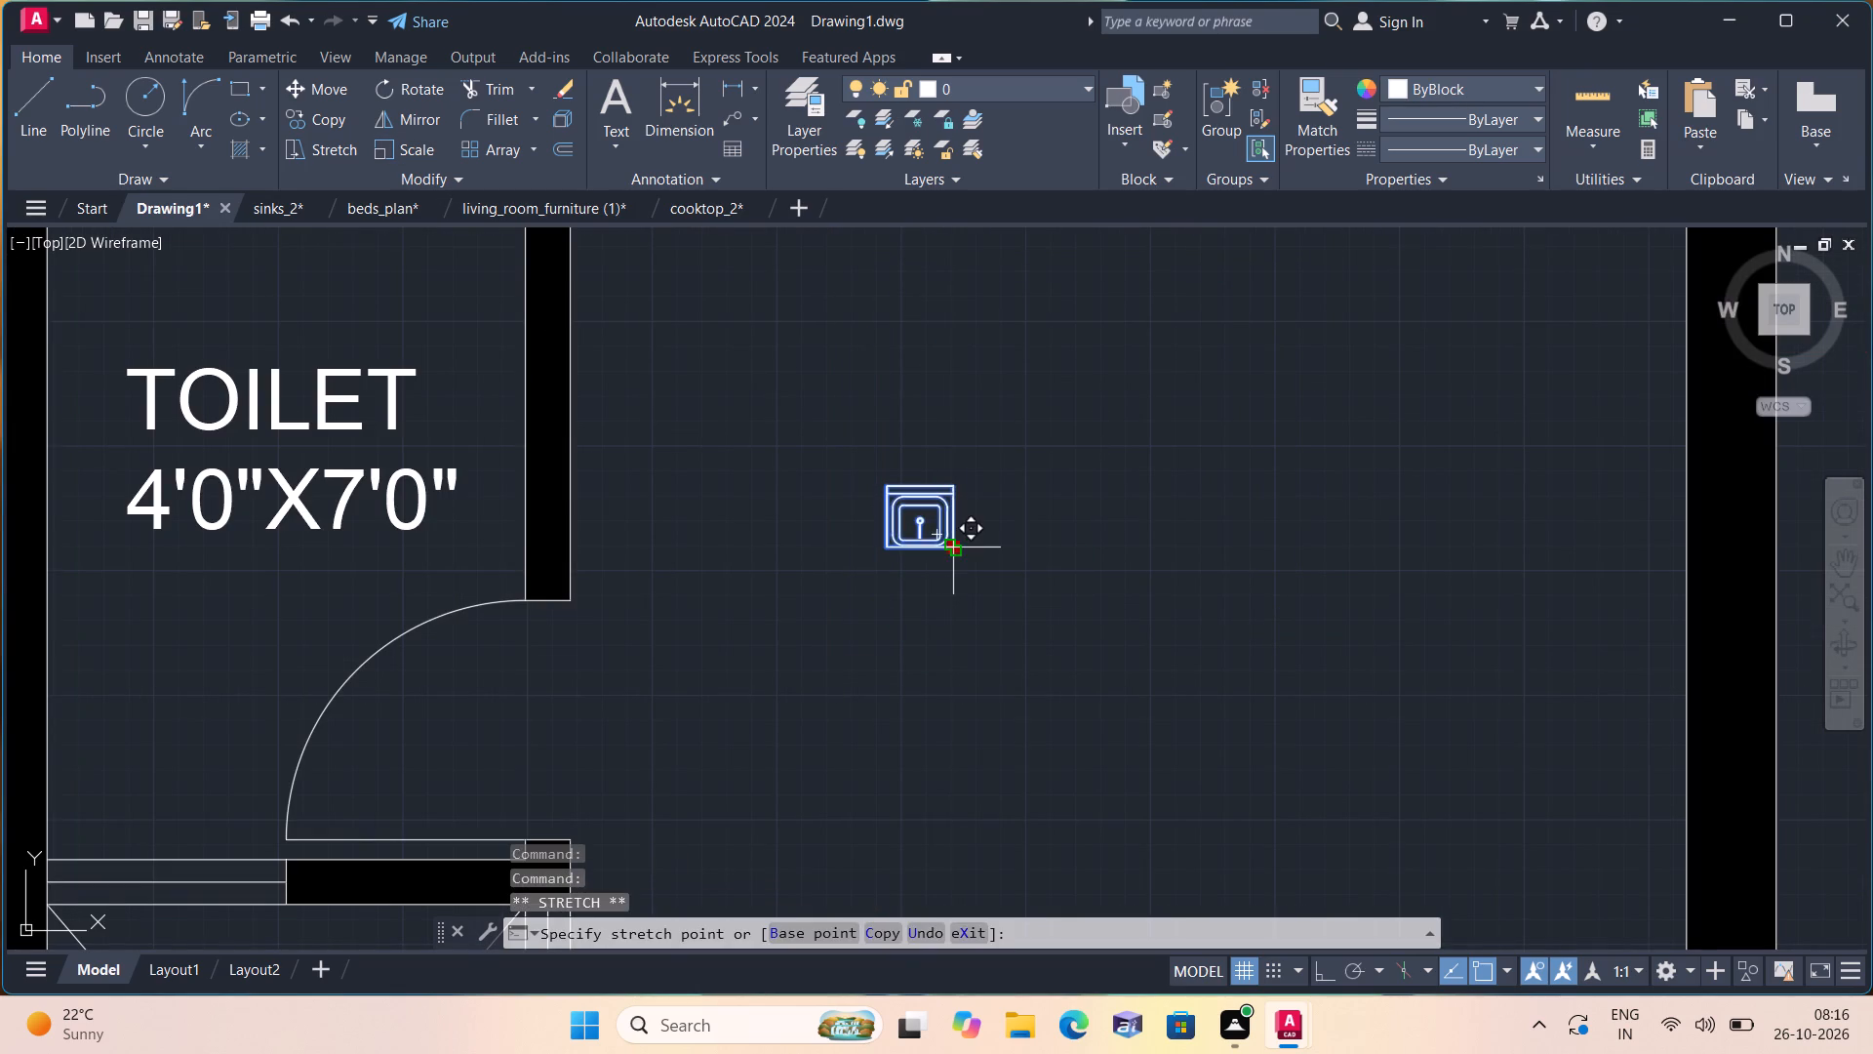
scroll(929, 556, down, 4)
scroll(807, 632, up, 4)
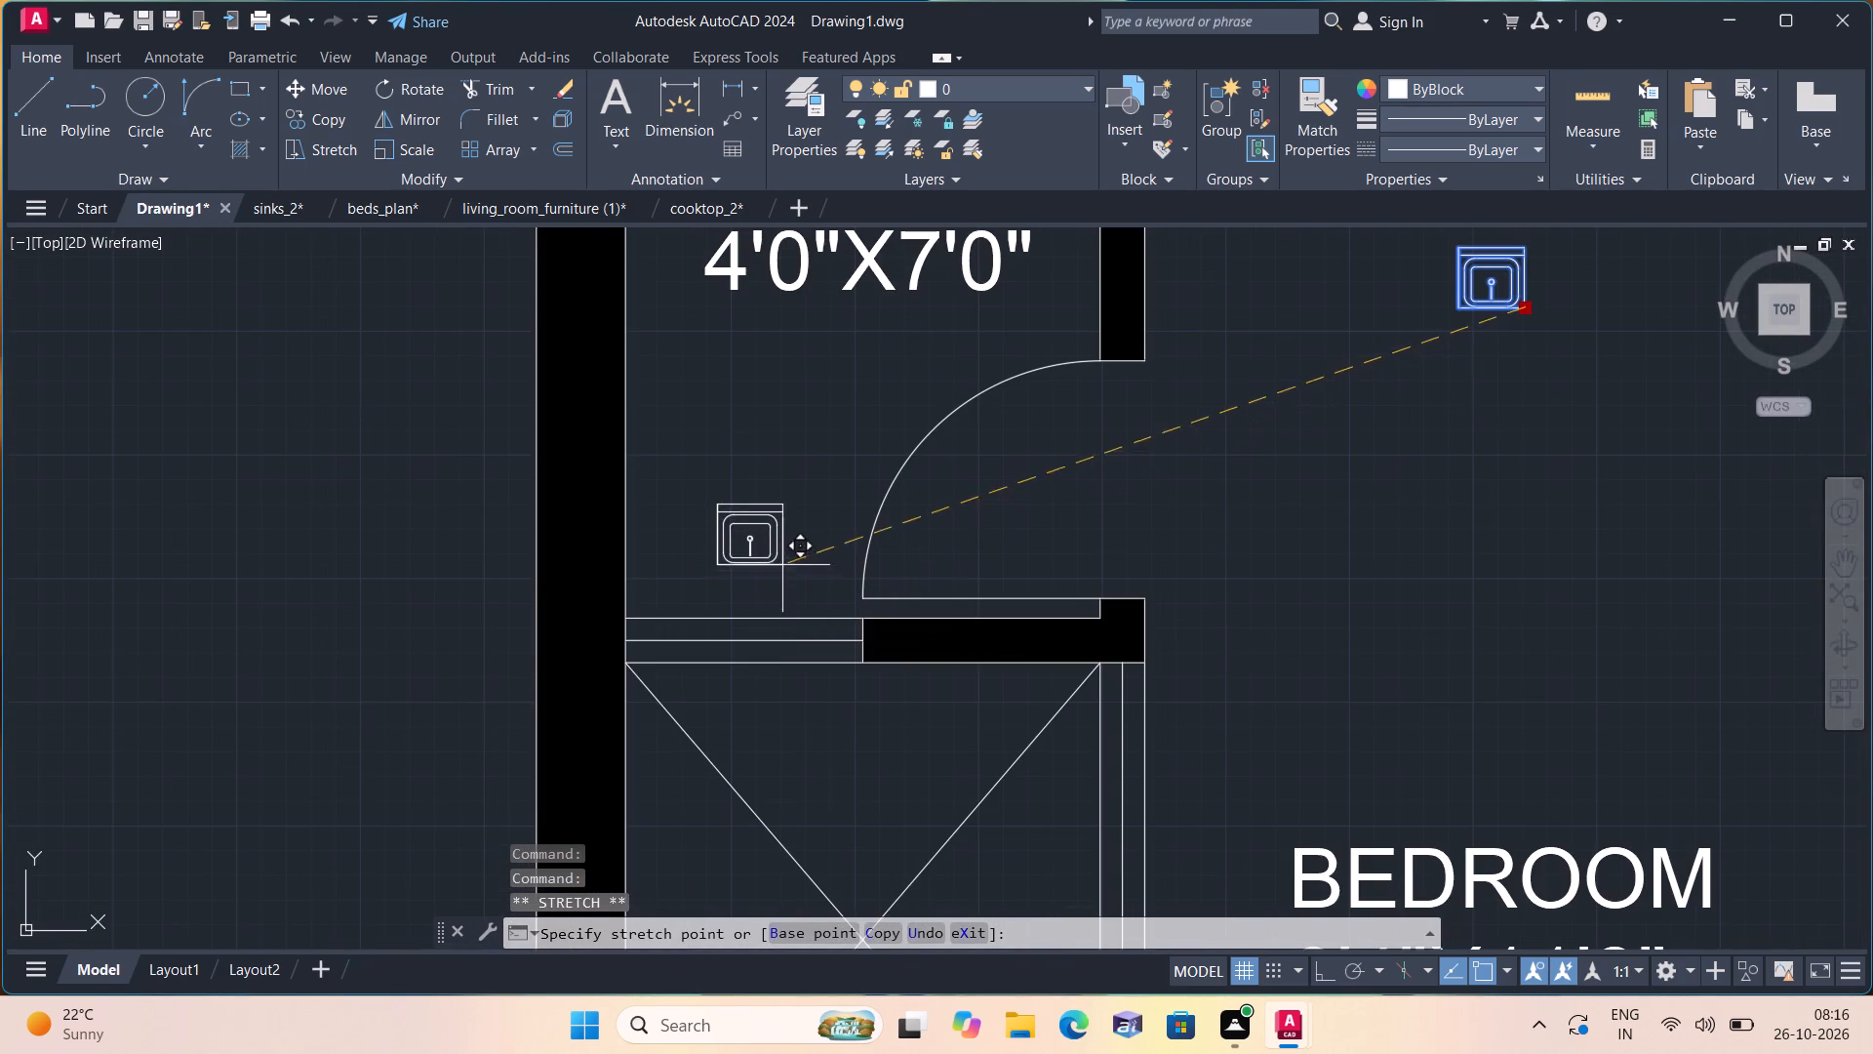
click(773, 546)
Scale the toilet's sink up freehand to about 2.2 times its size, keeping it between the outer wall and door swing.
click(418, 153)
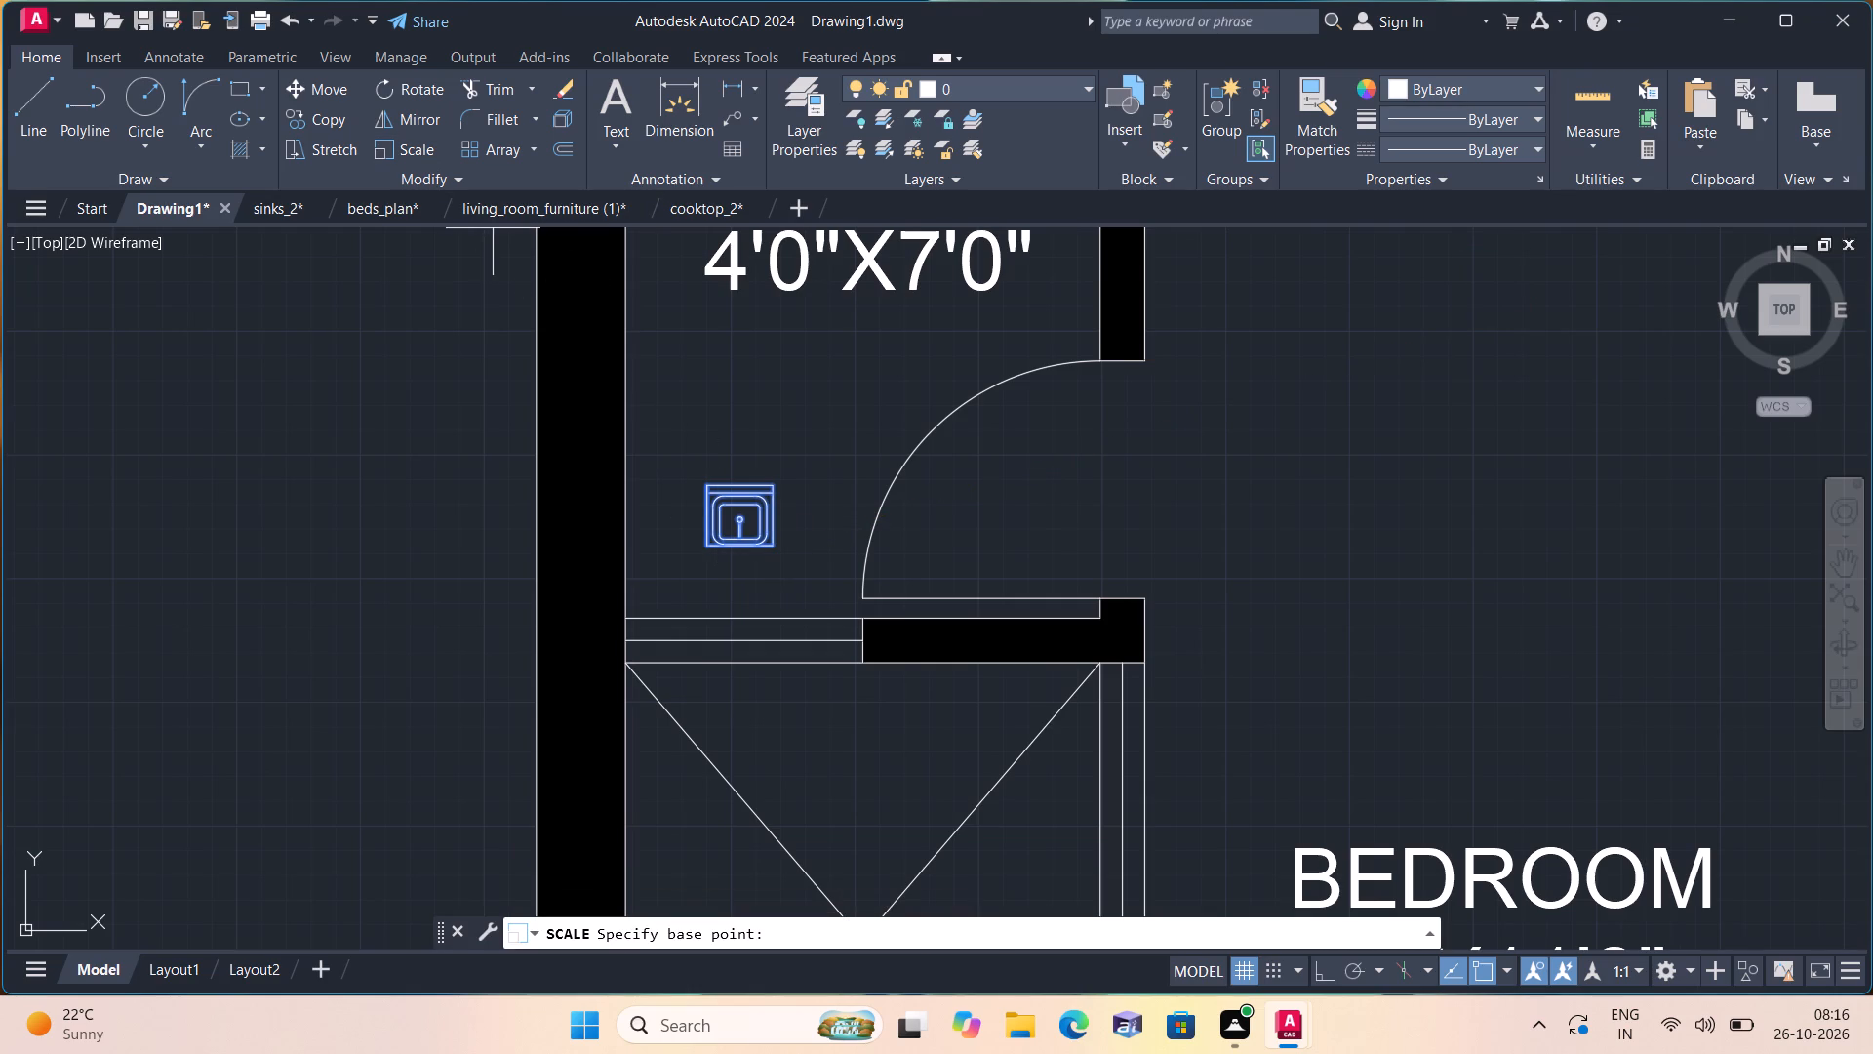
click(759, 526)
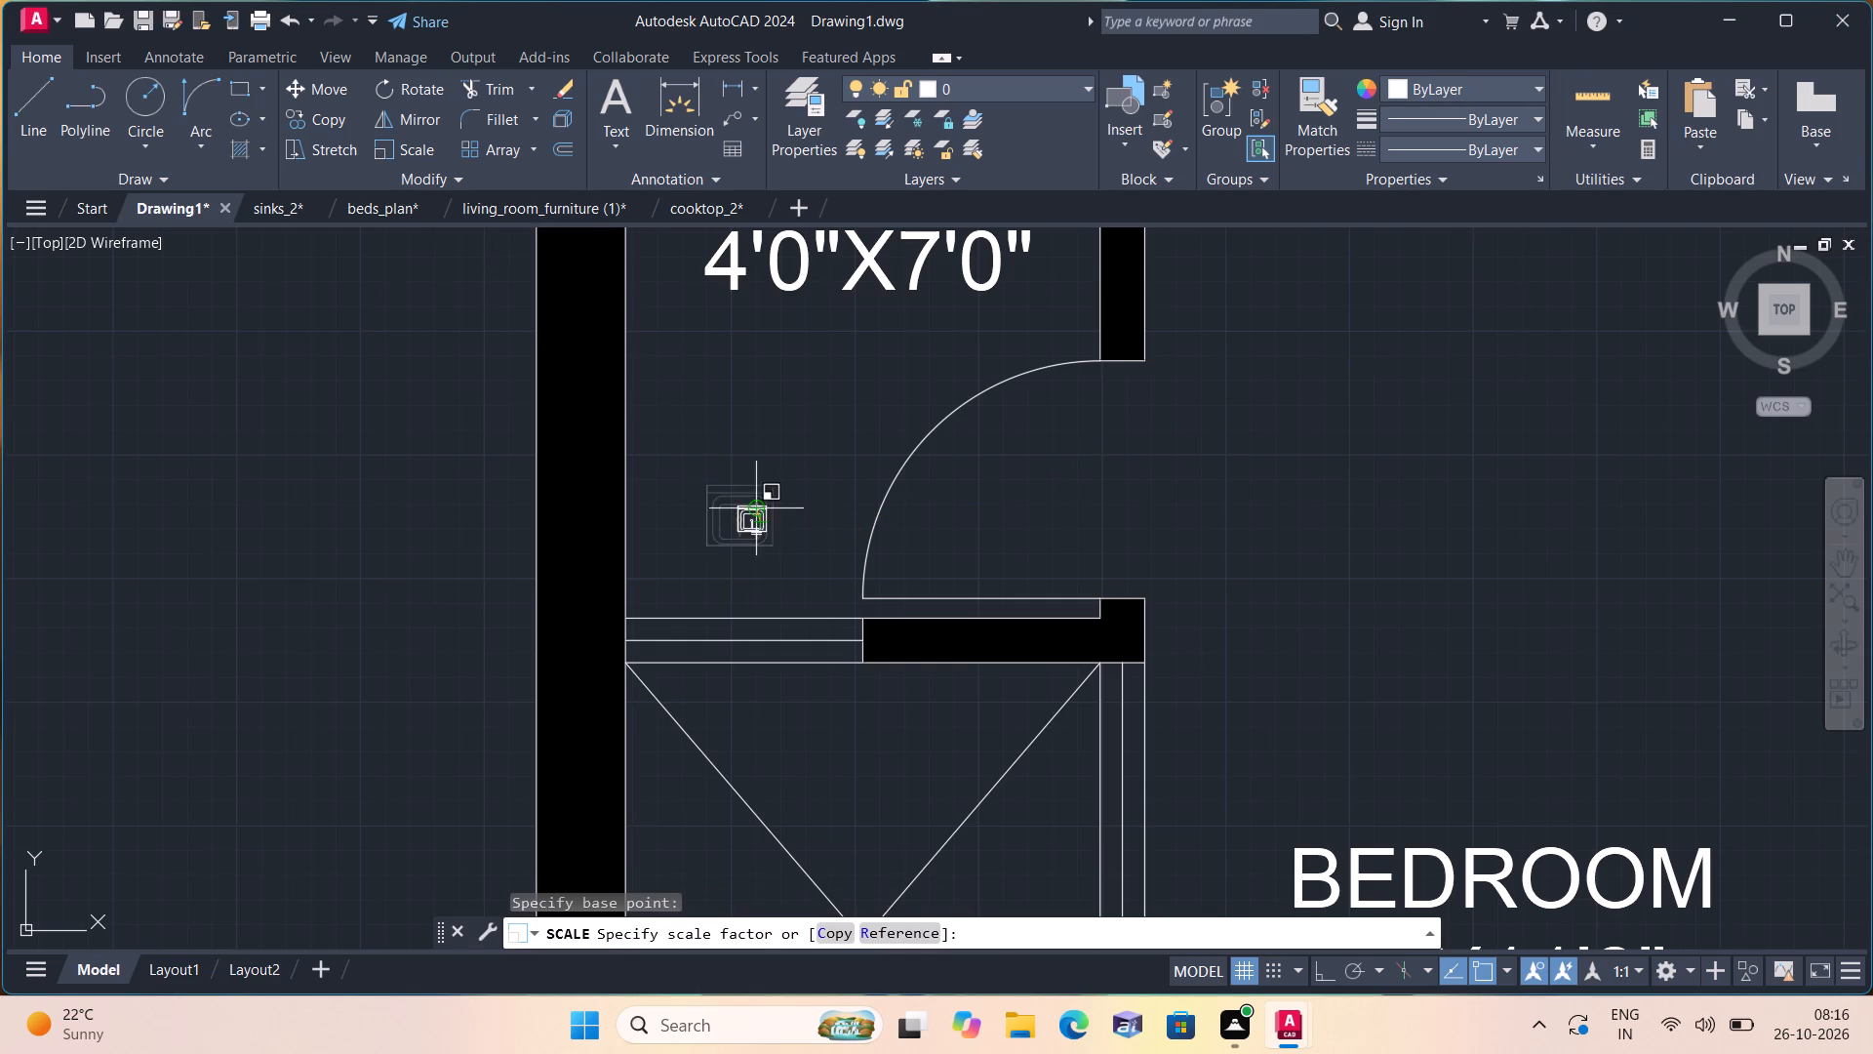
click(773, 449)
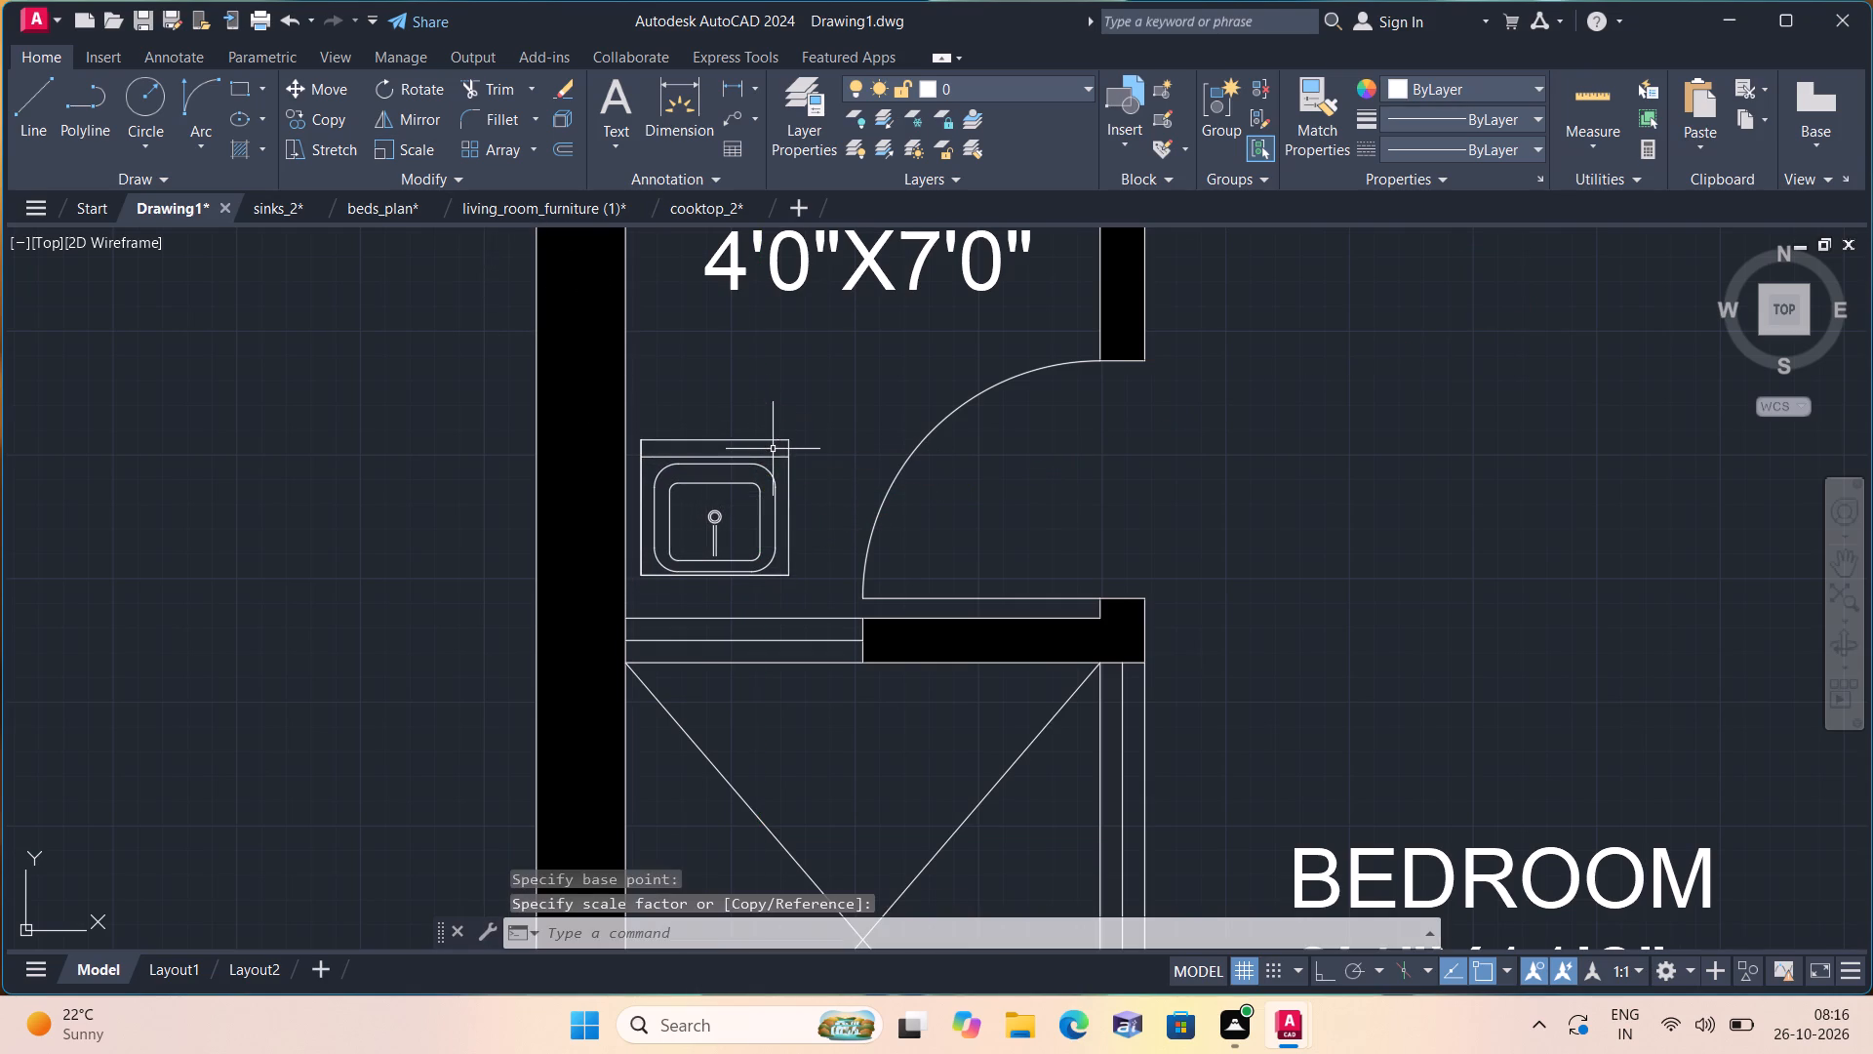
Move the sink straight down so its lower edge sits against the toilet's lower wall, then deselect it.
click(754, 482)
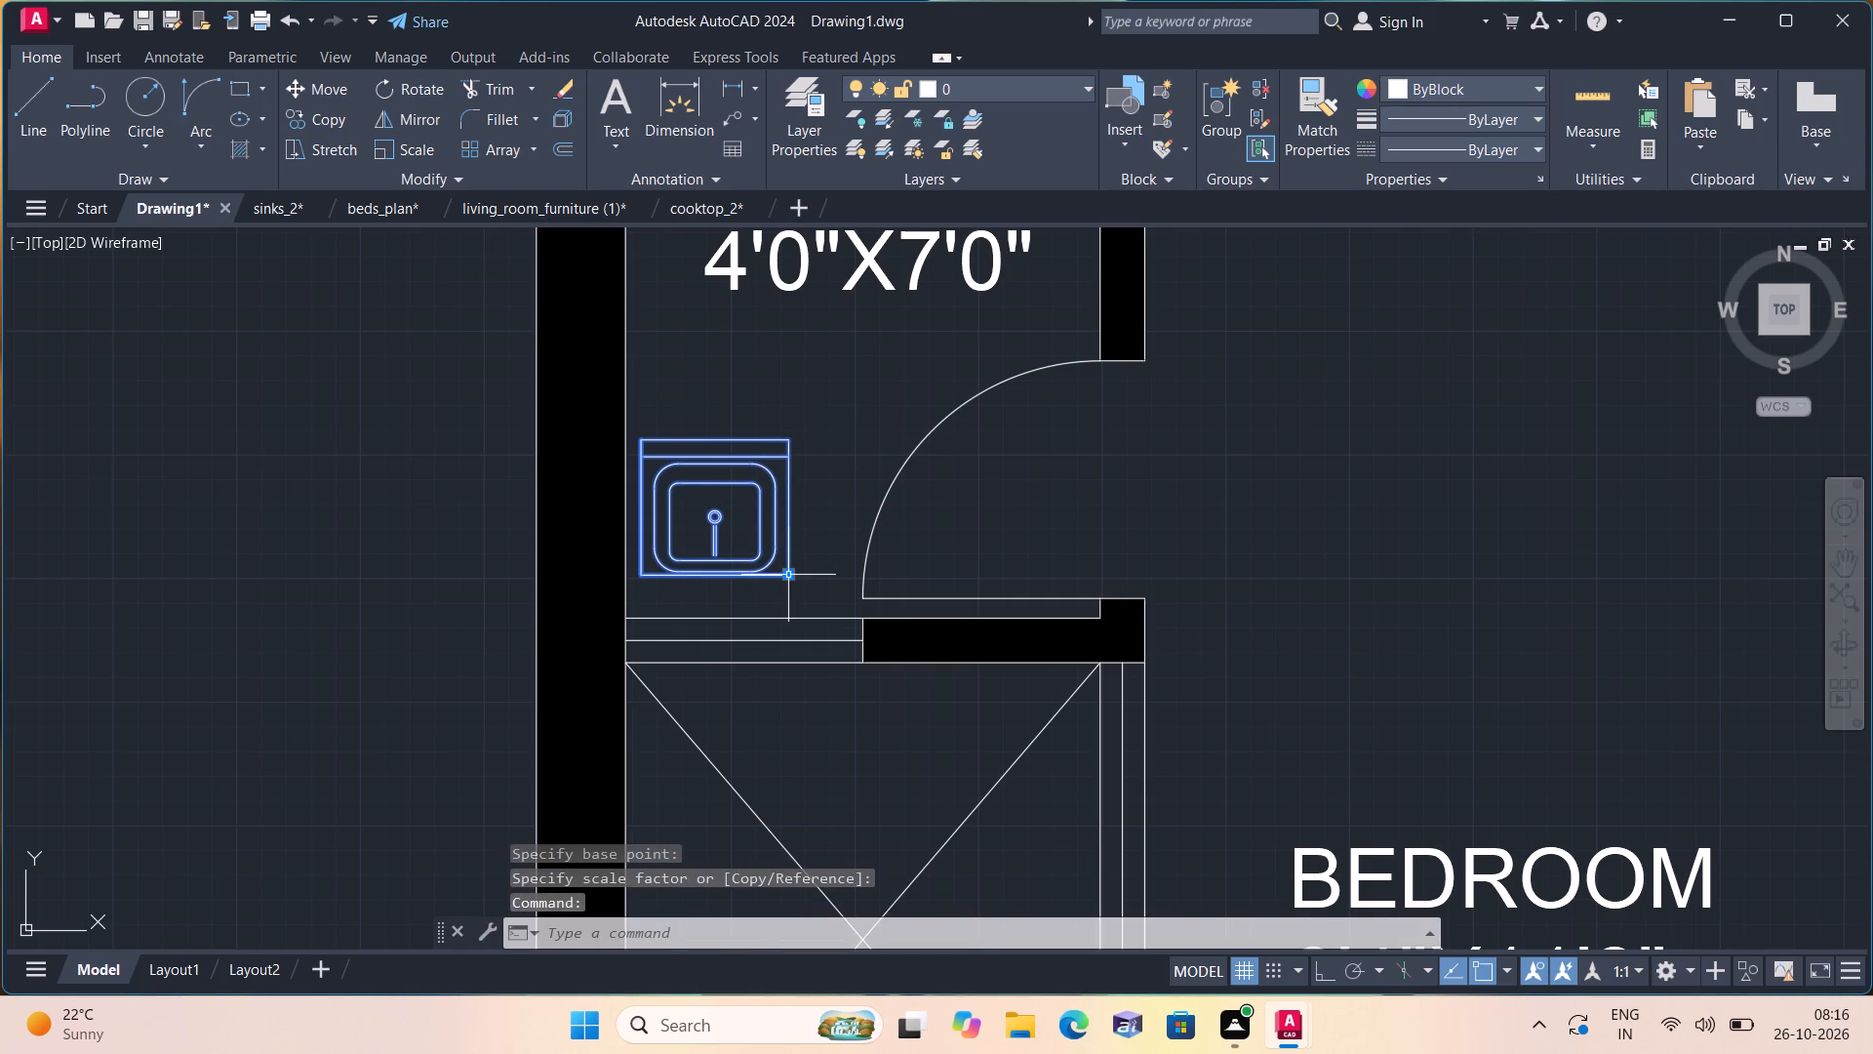
click(789, 576)
click(794, 612)
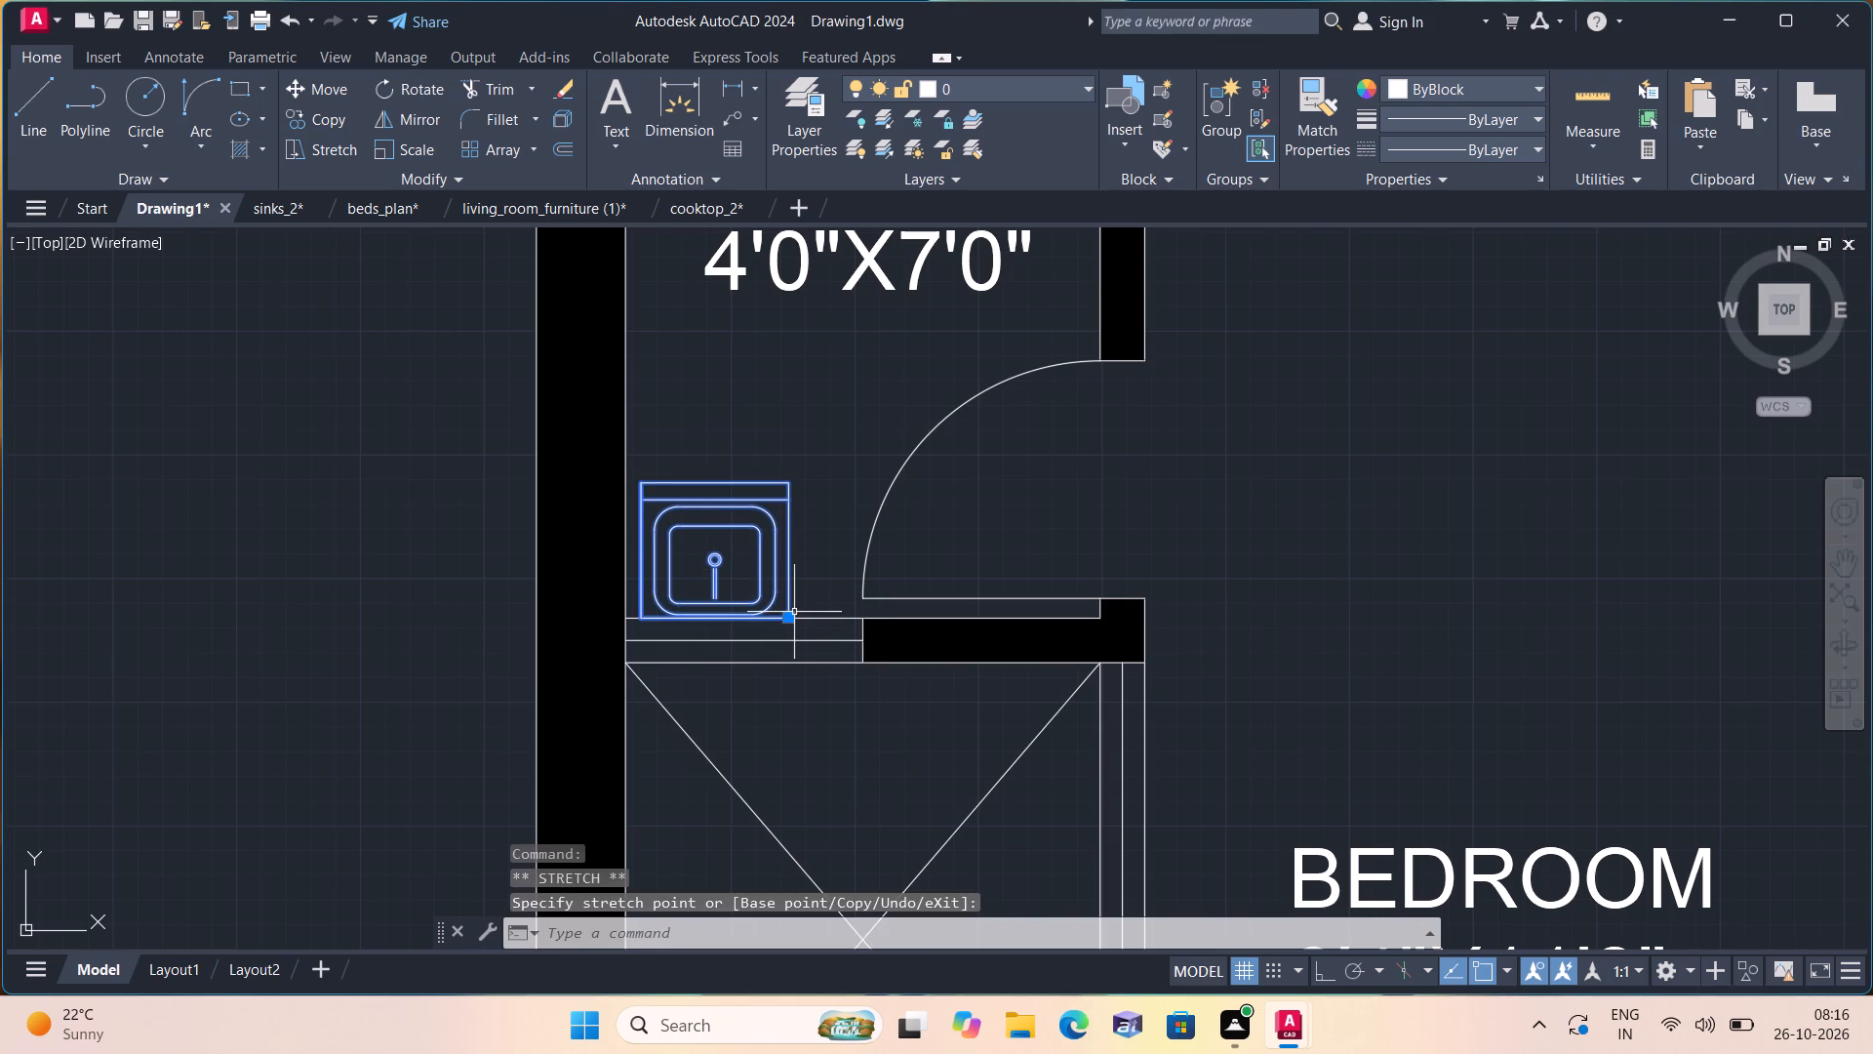
key(Escape)
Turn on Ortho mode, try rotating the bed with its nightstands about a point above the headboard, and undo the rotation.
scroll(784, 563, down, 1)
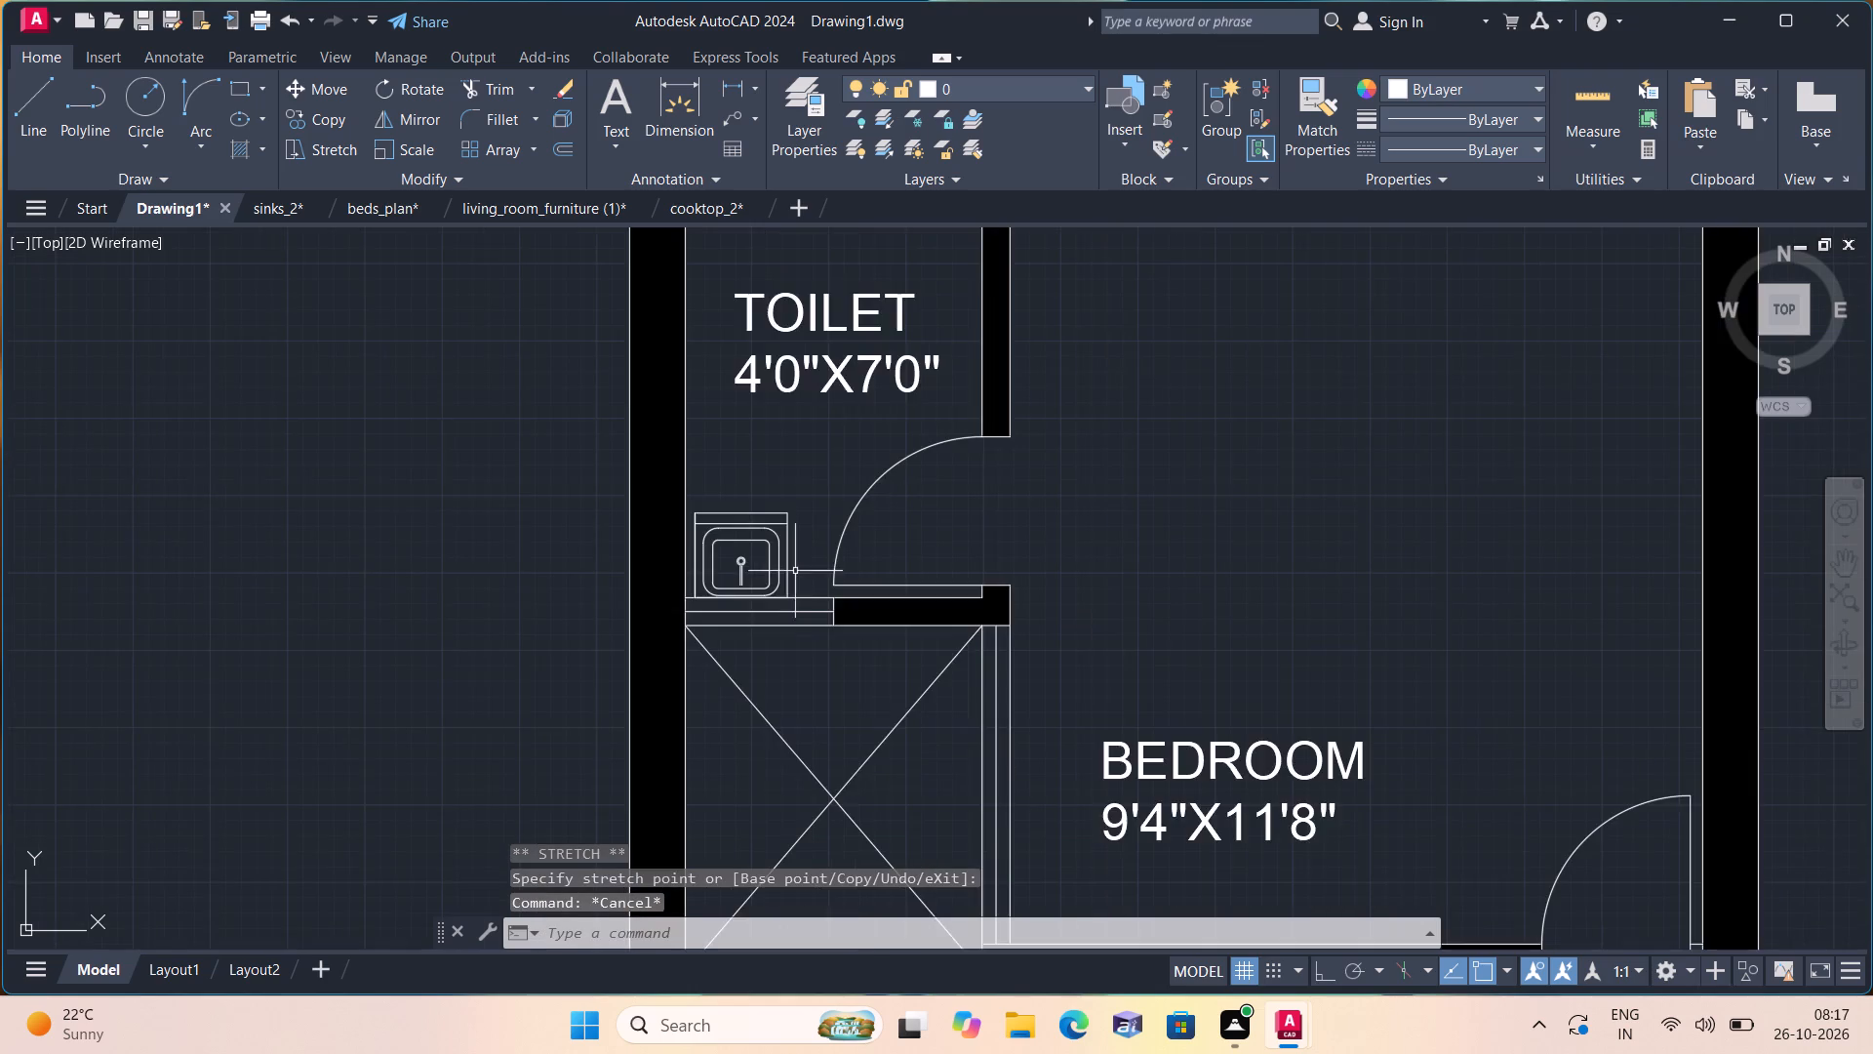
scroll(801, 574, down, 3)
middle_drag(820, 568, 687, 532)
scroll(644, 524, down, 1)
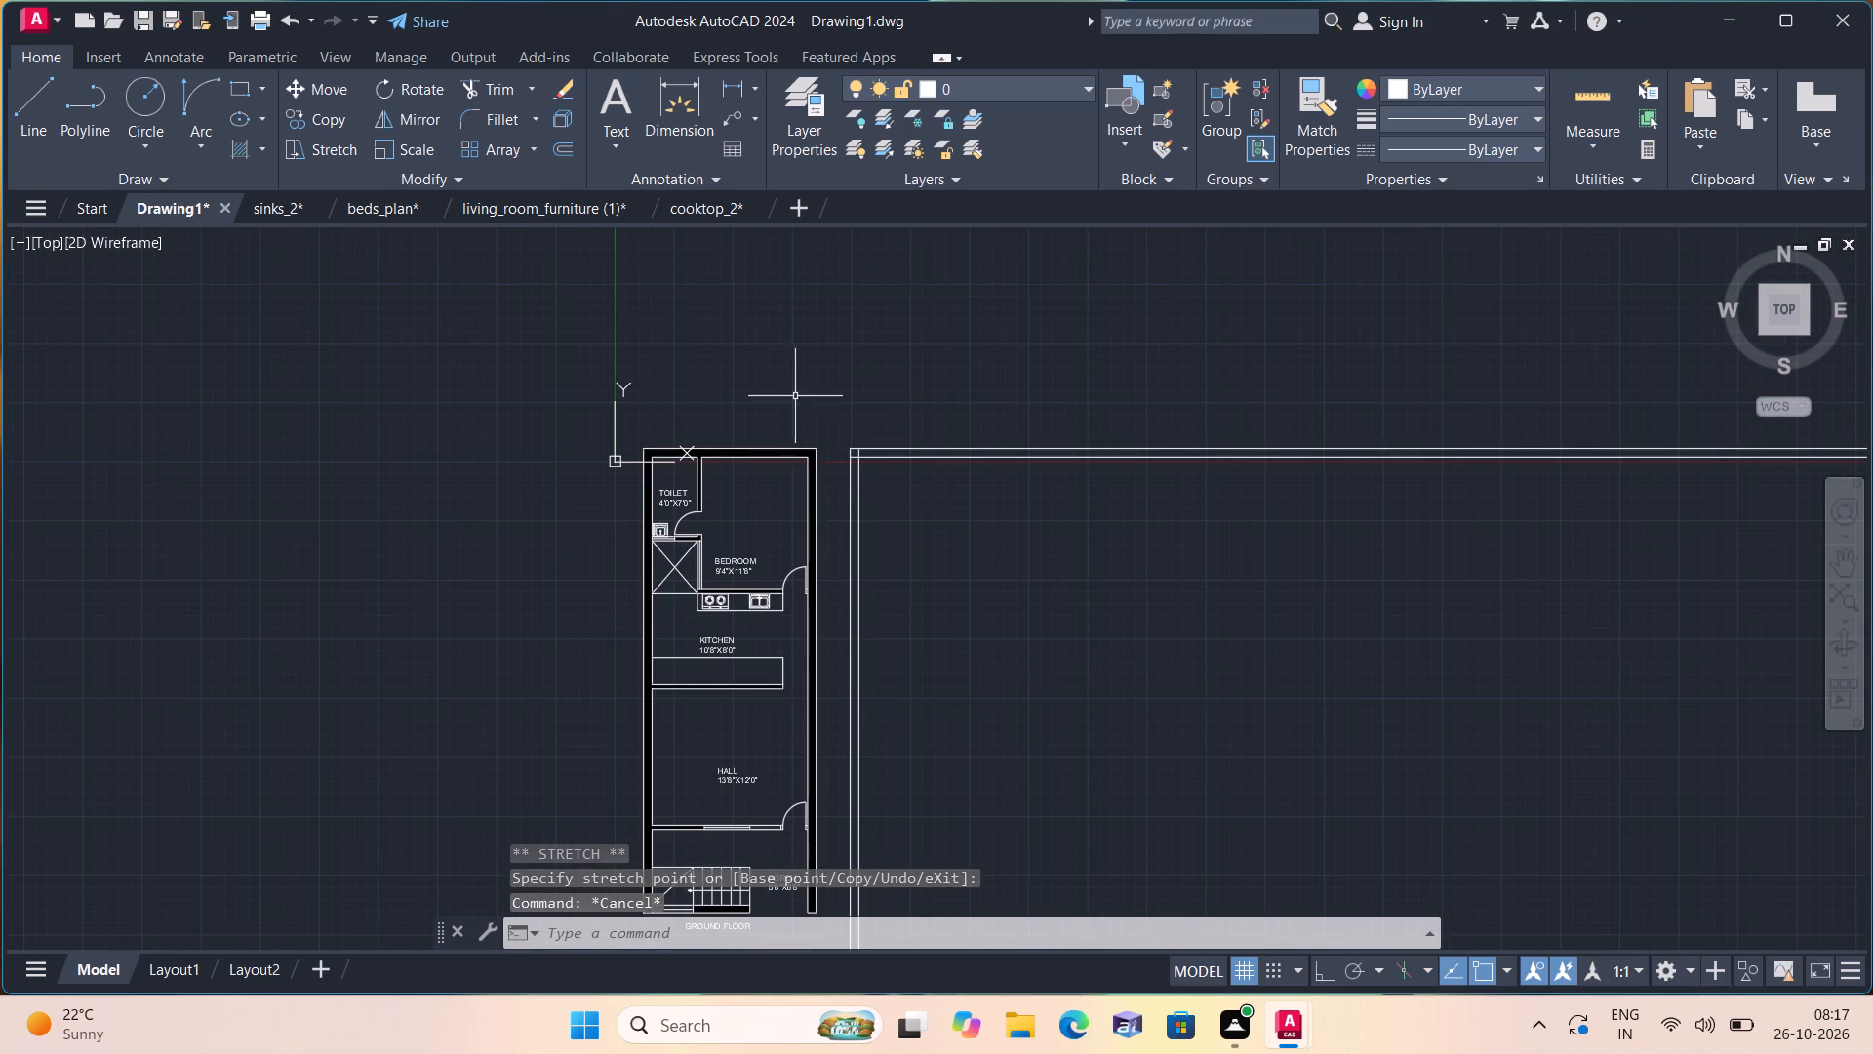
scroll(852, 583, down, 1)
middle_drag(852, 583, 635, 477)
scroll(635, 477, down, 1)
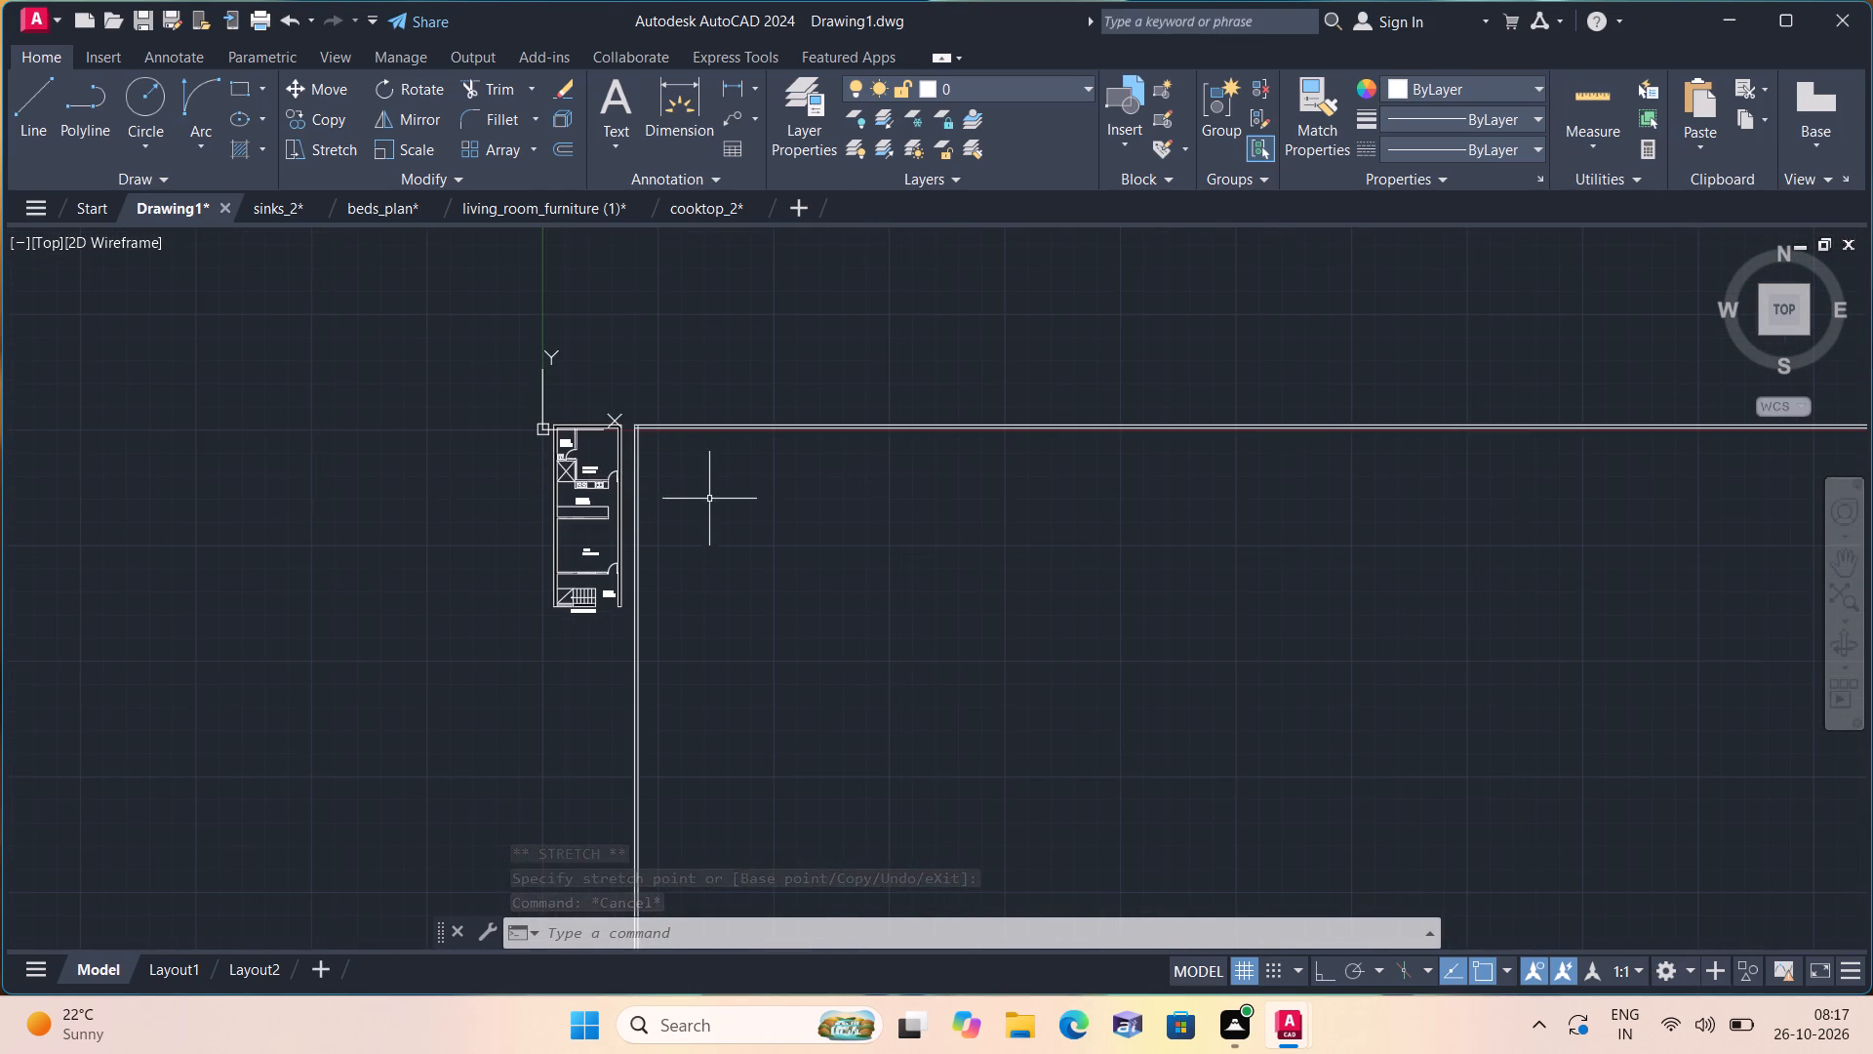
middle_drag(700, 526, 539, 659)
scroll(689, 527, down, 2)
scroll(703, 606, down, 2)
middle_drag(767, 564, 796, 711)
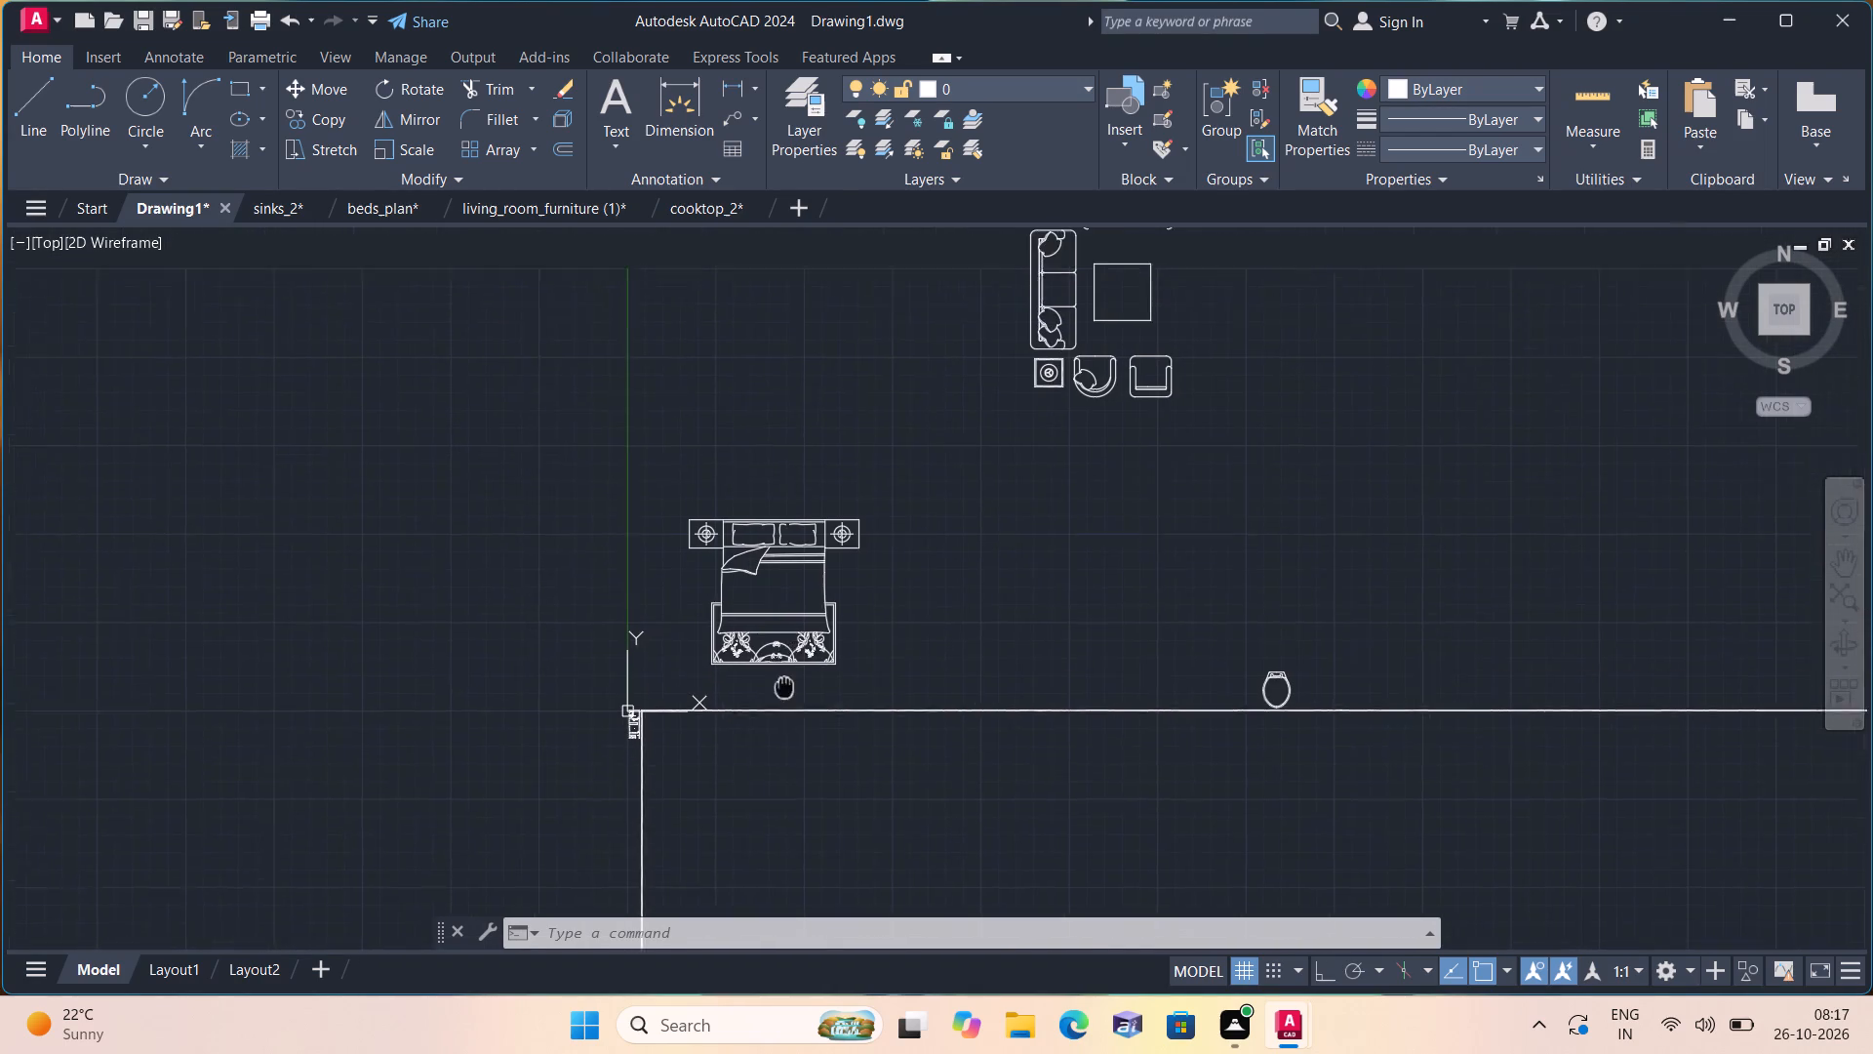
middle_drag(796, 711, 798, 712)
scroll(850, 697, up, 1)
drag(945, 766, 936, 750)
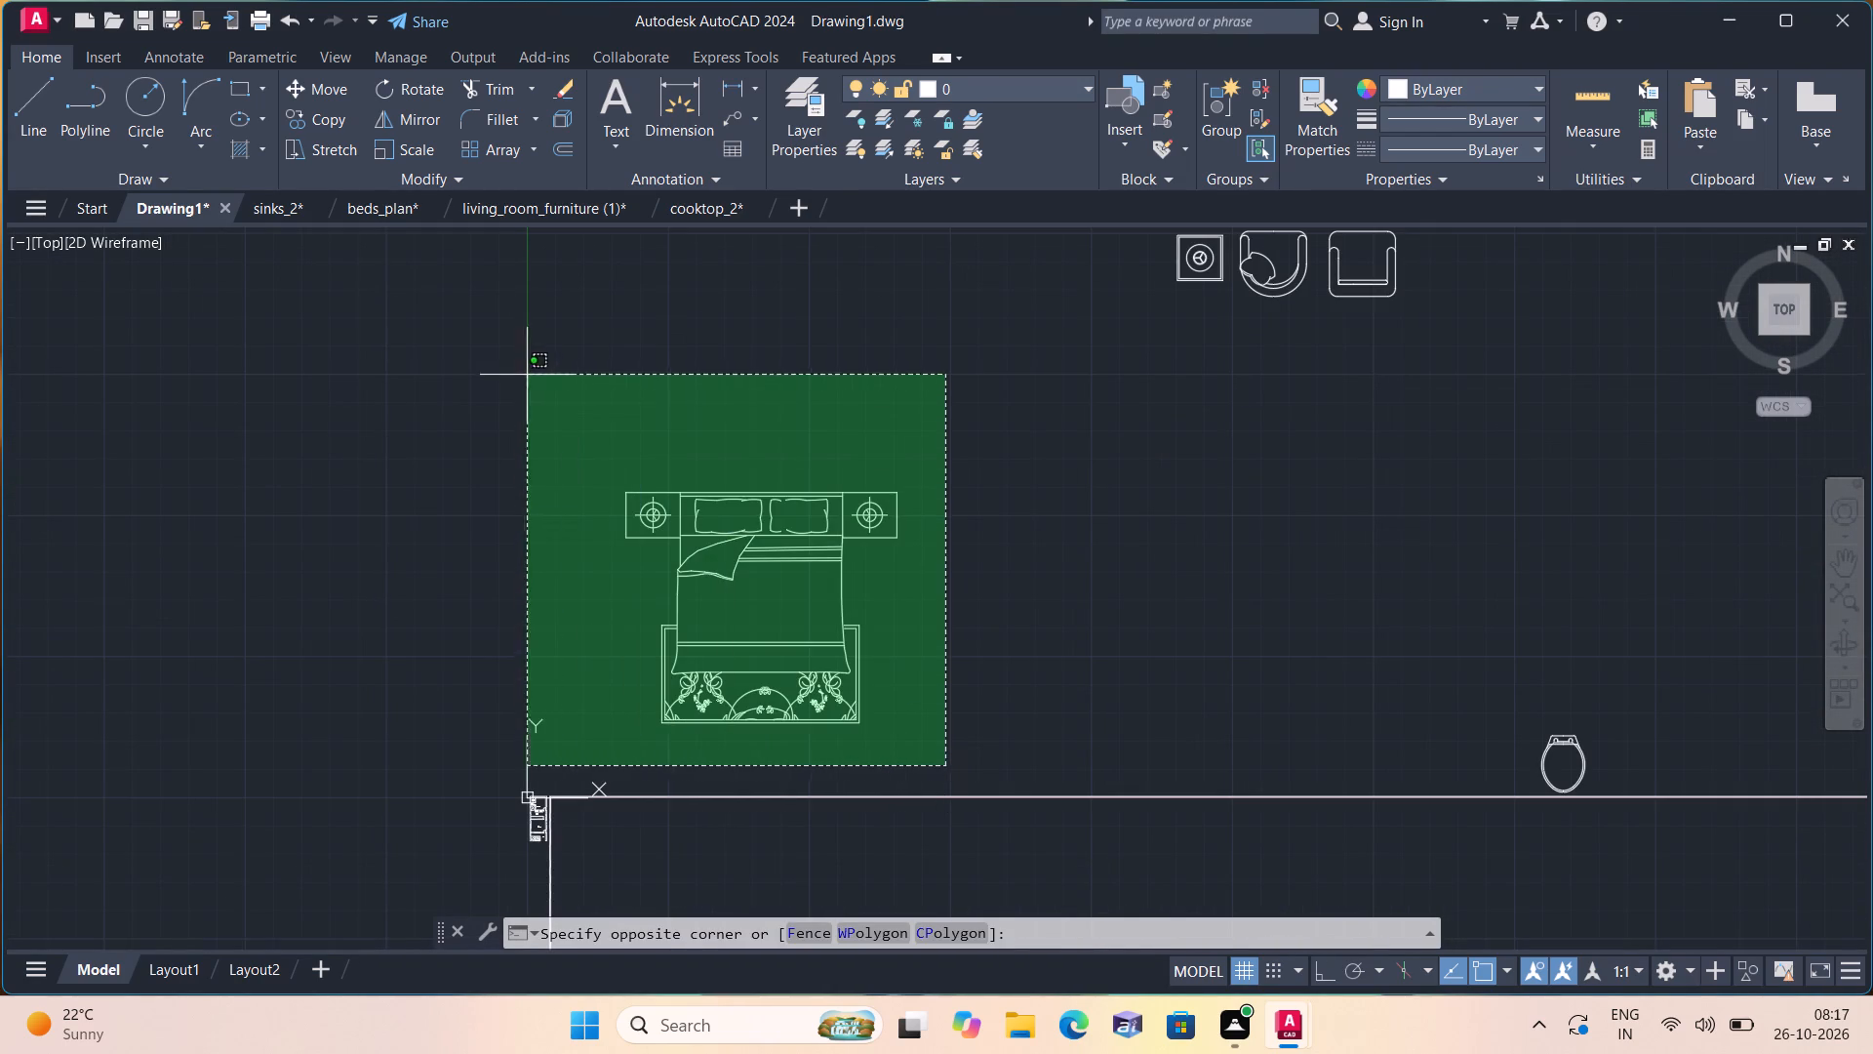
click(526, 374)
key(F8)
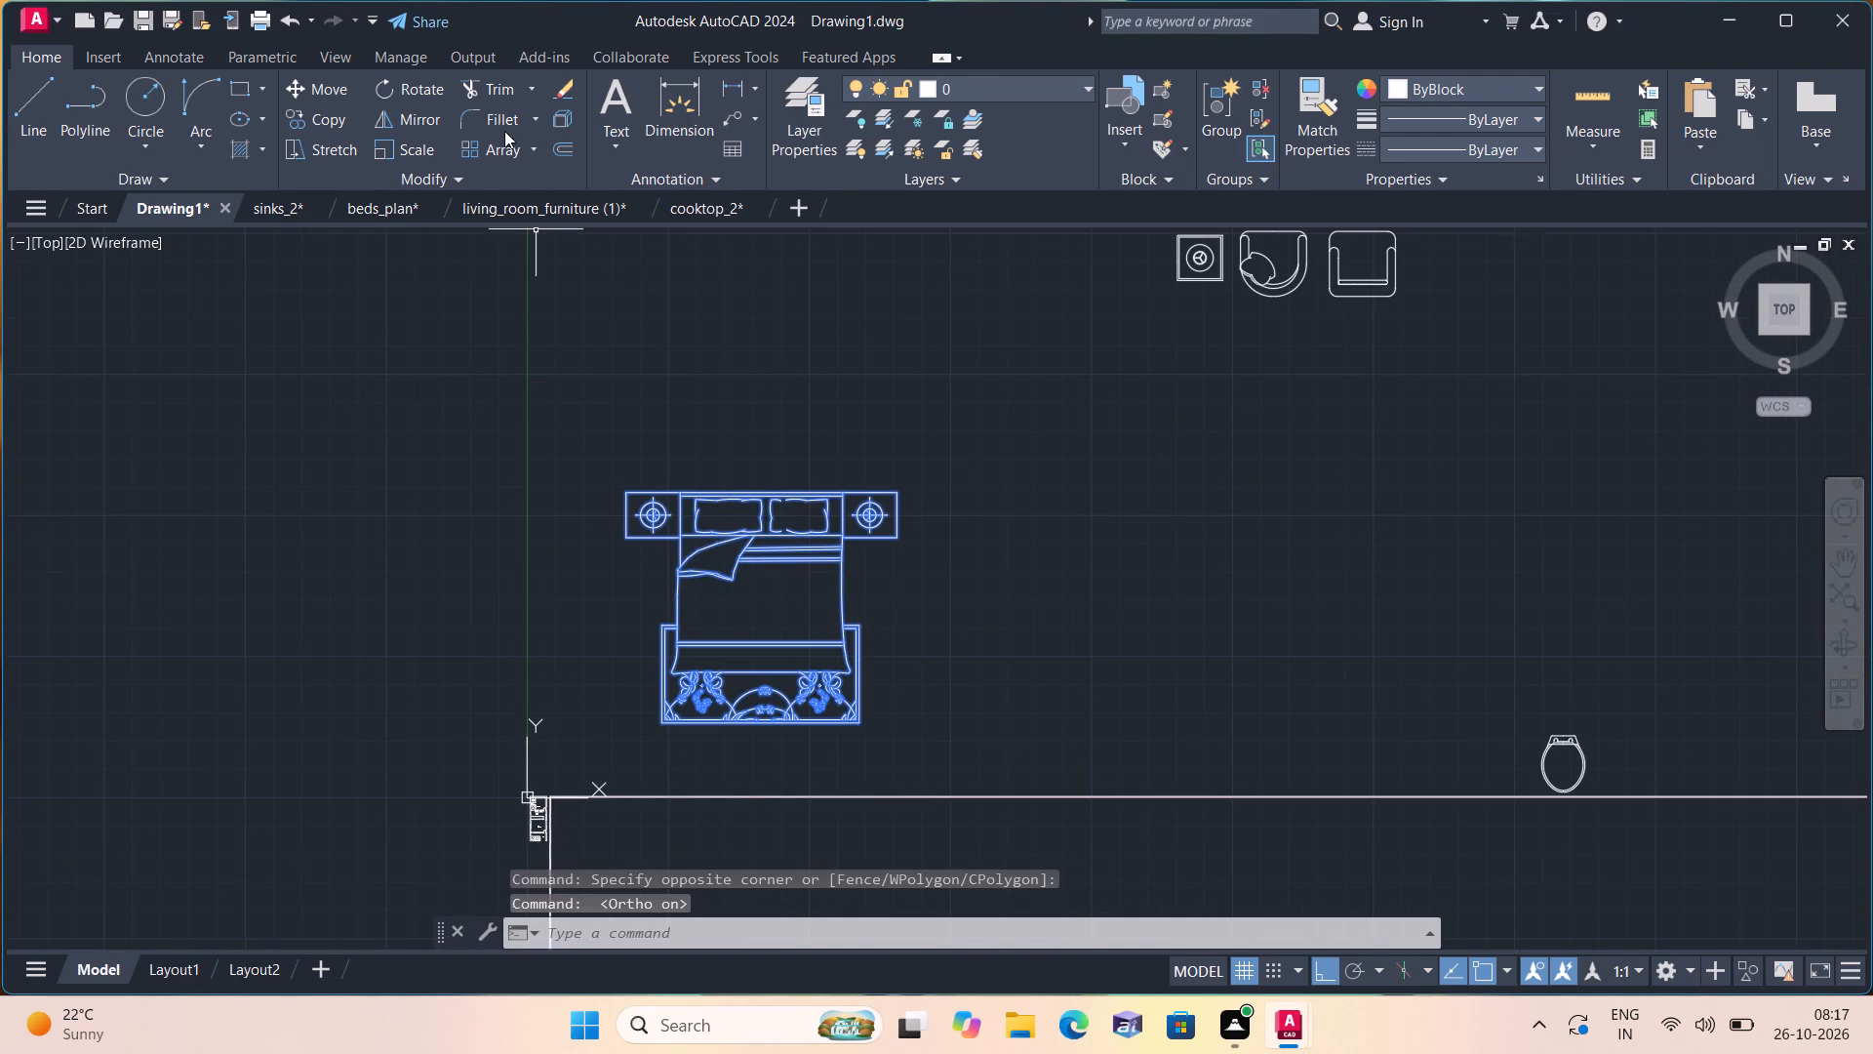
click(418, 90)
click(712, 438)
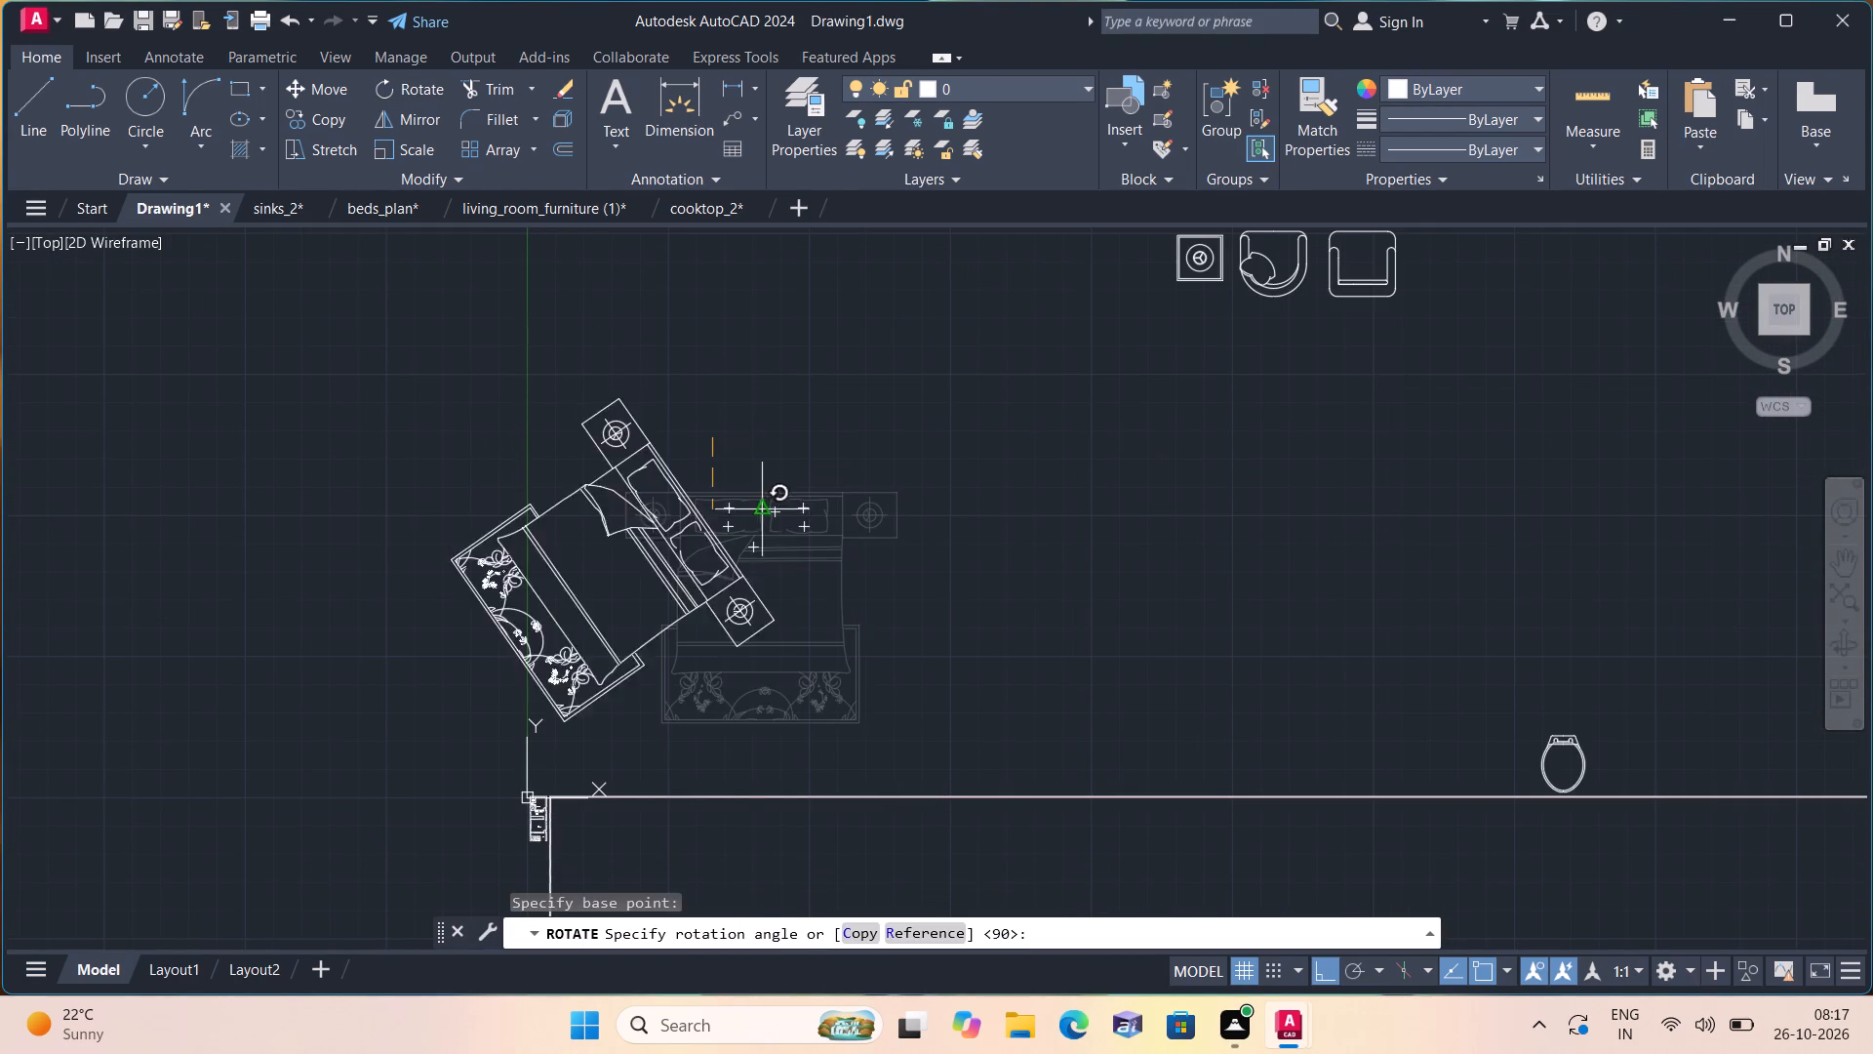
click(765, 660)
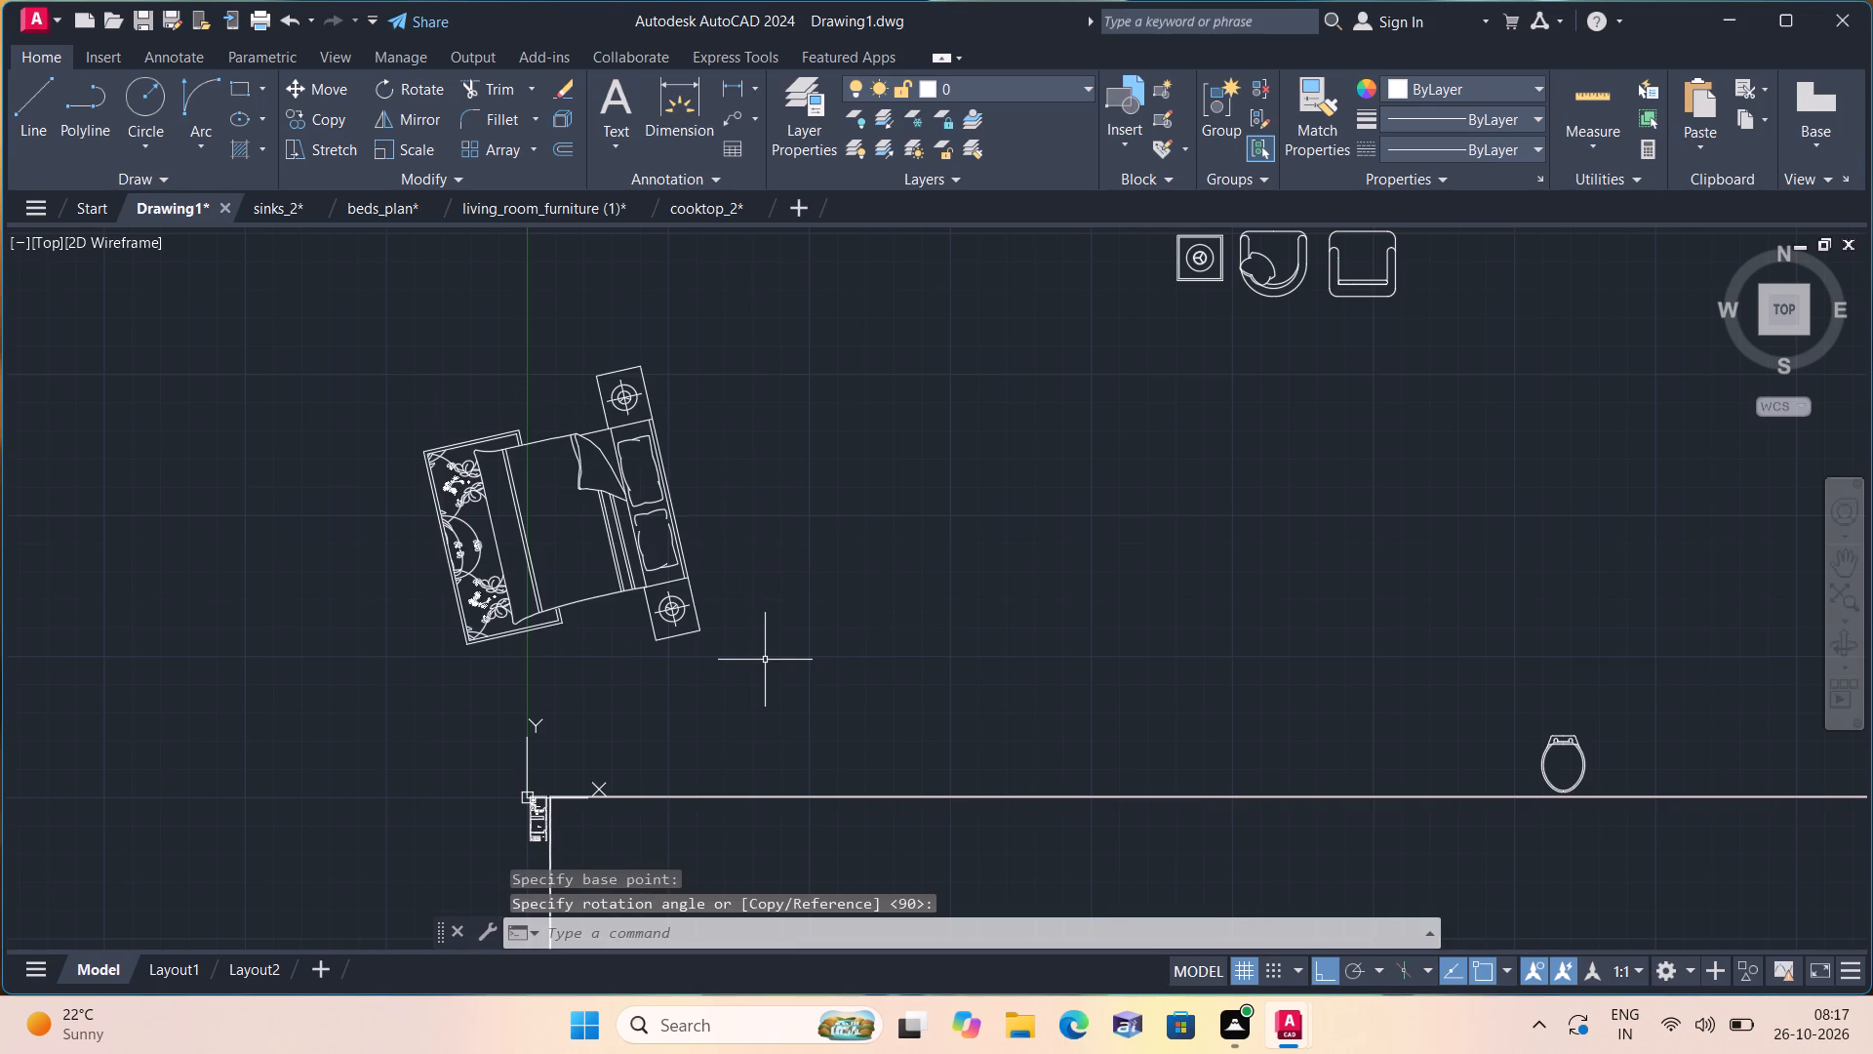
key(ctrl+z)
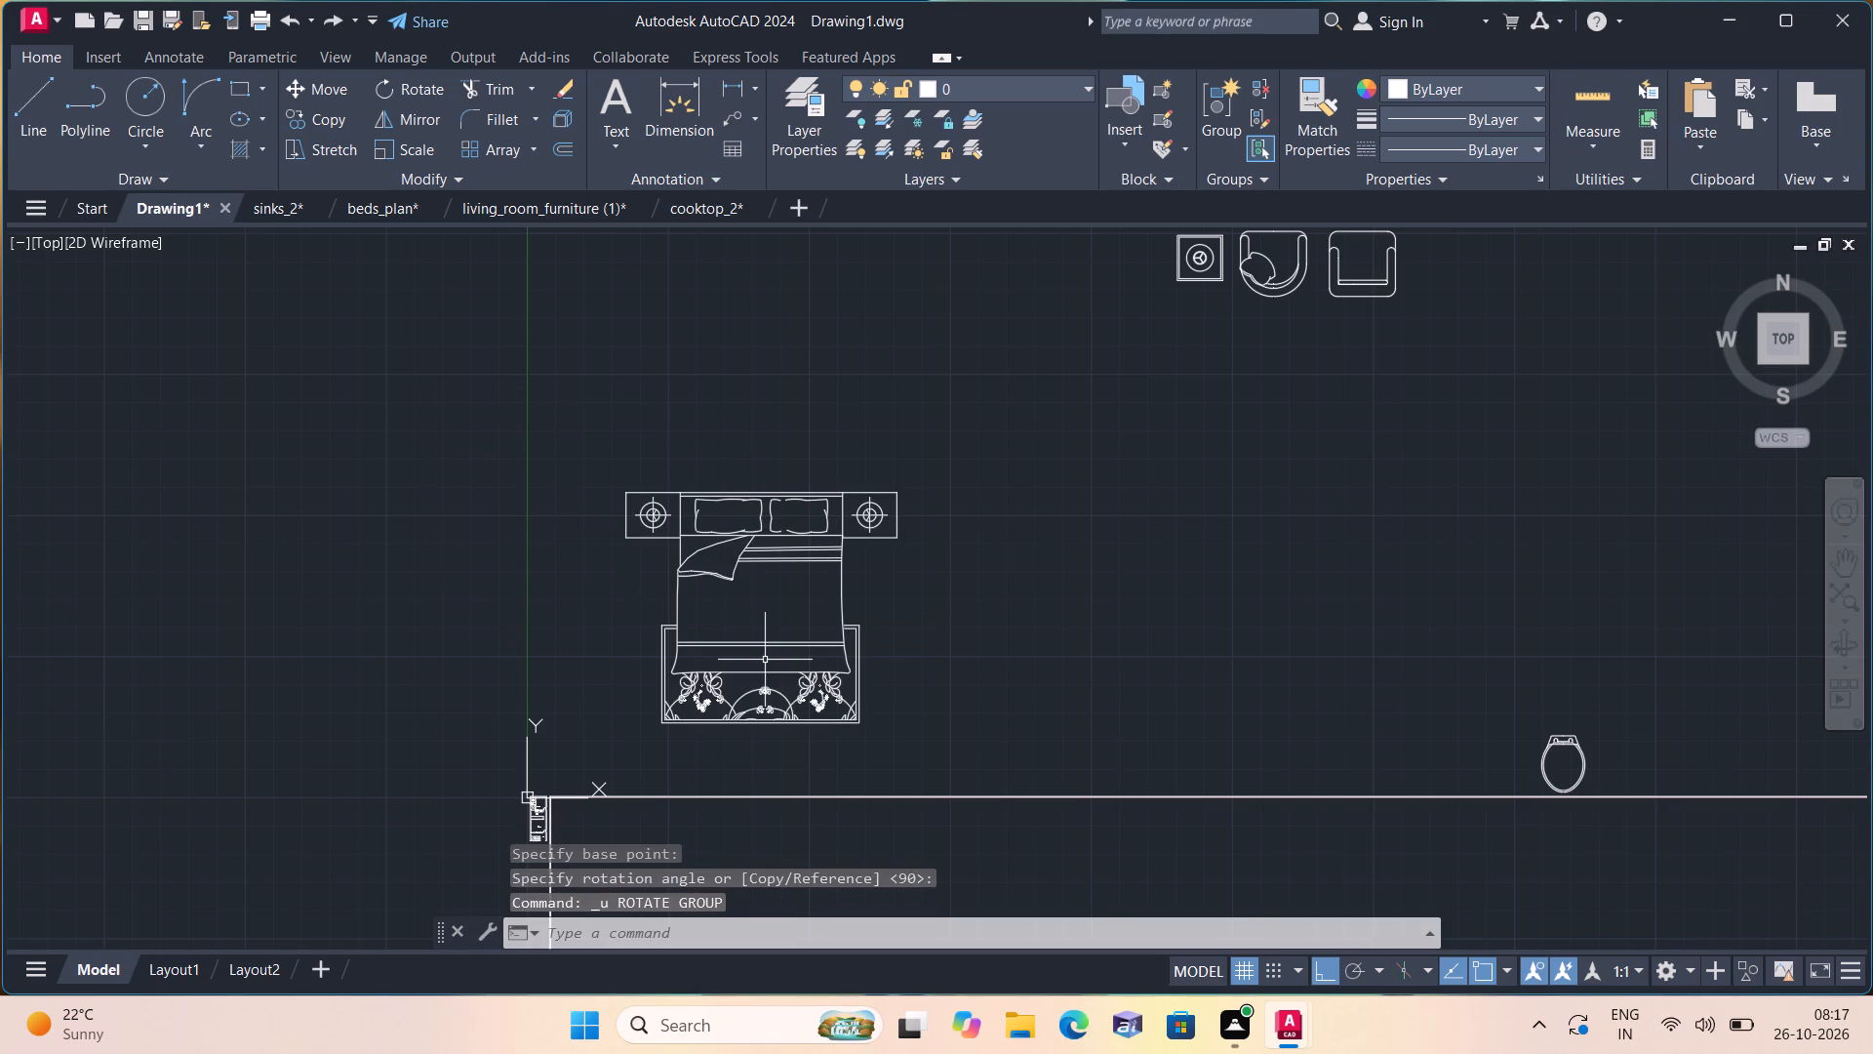
Rotate the bed and its nightstands a quarter turn clockwise about a point on the headboard edge.
drag(936, 751, 929, 743)
click(485, 329)
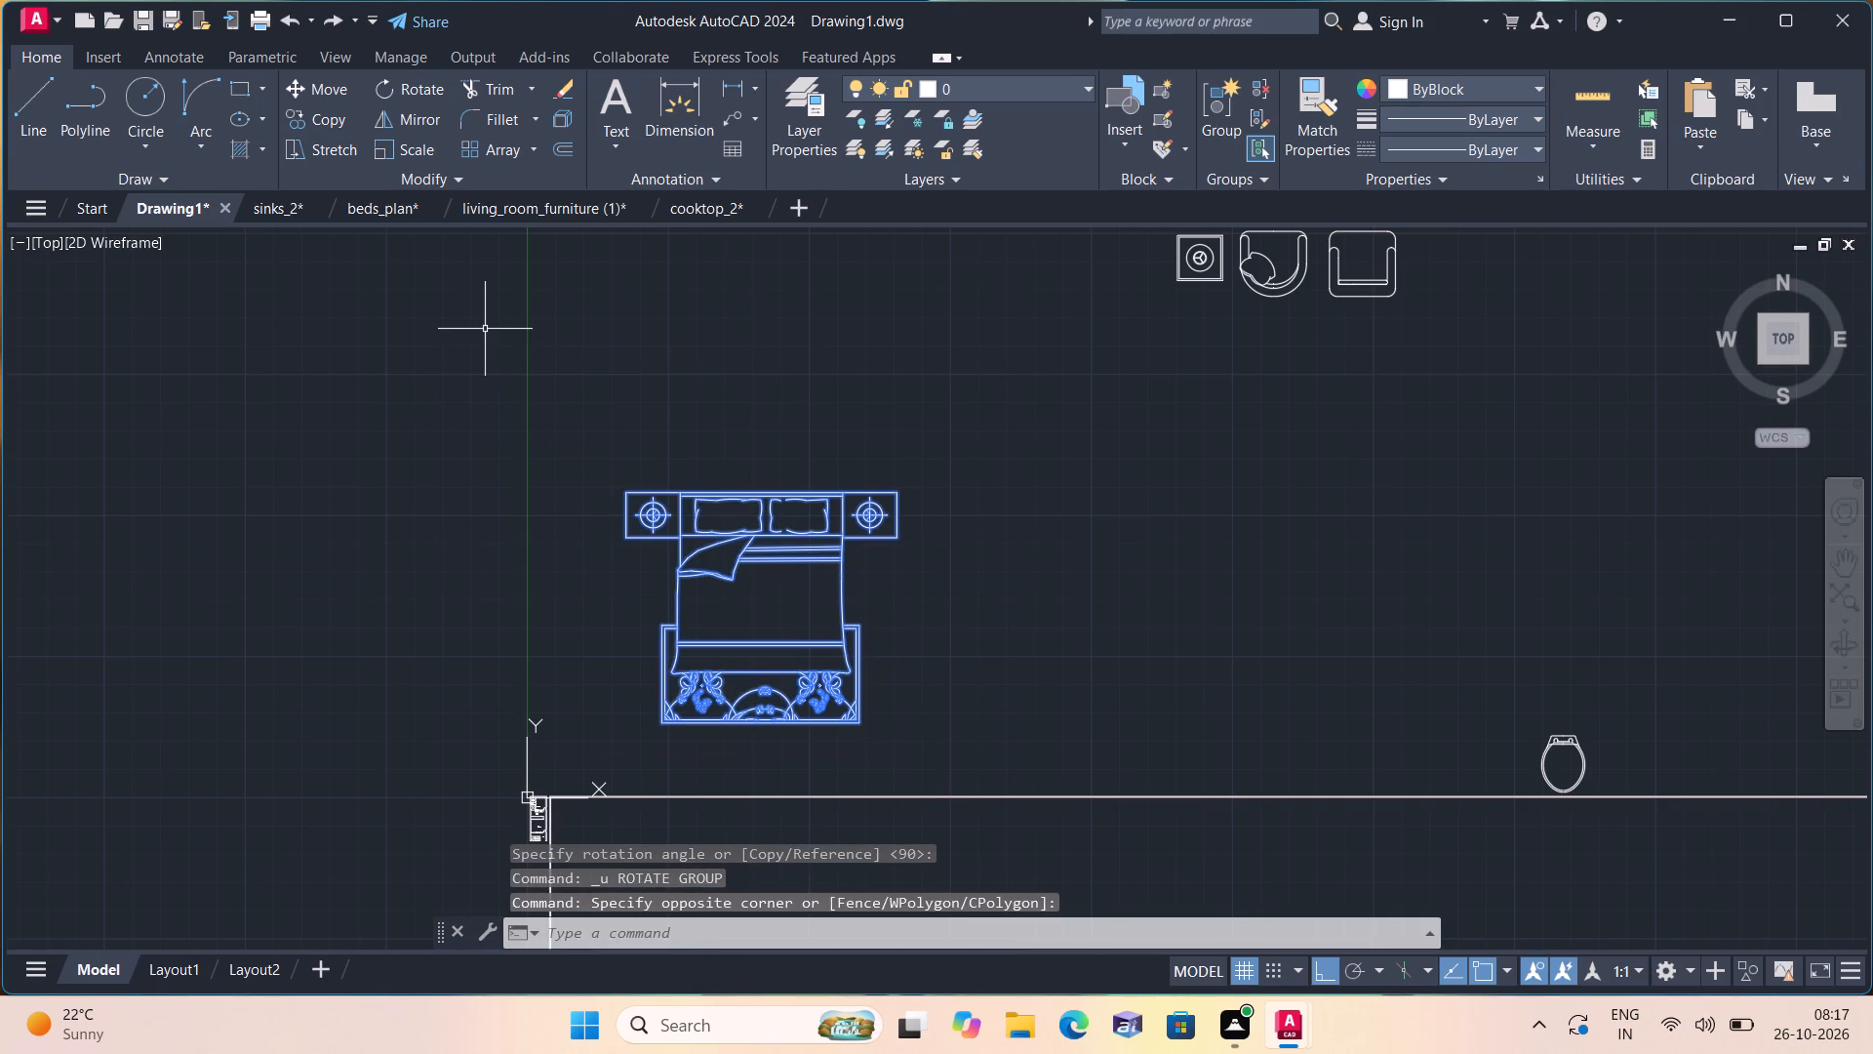
click(417, 79)
click(770, 493)
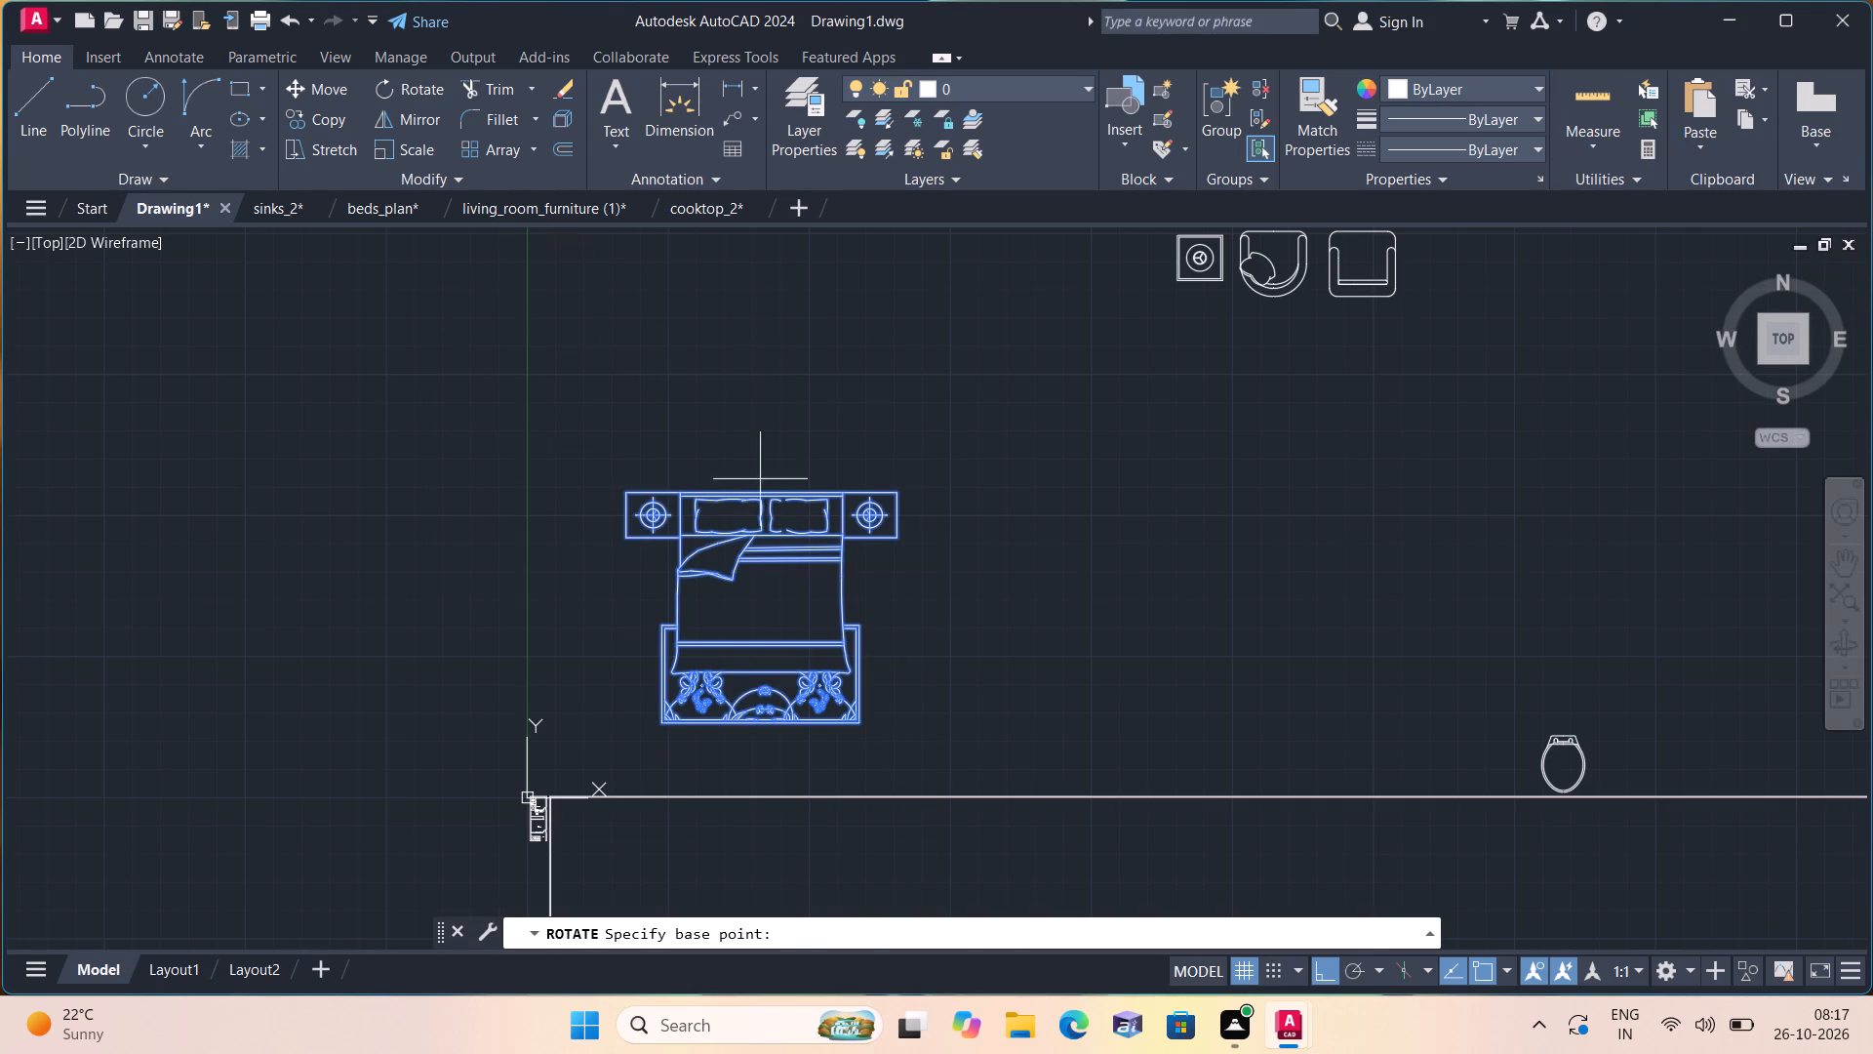
click(777, 690)
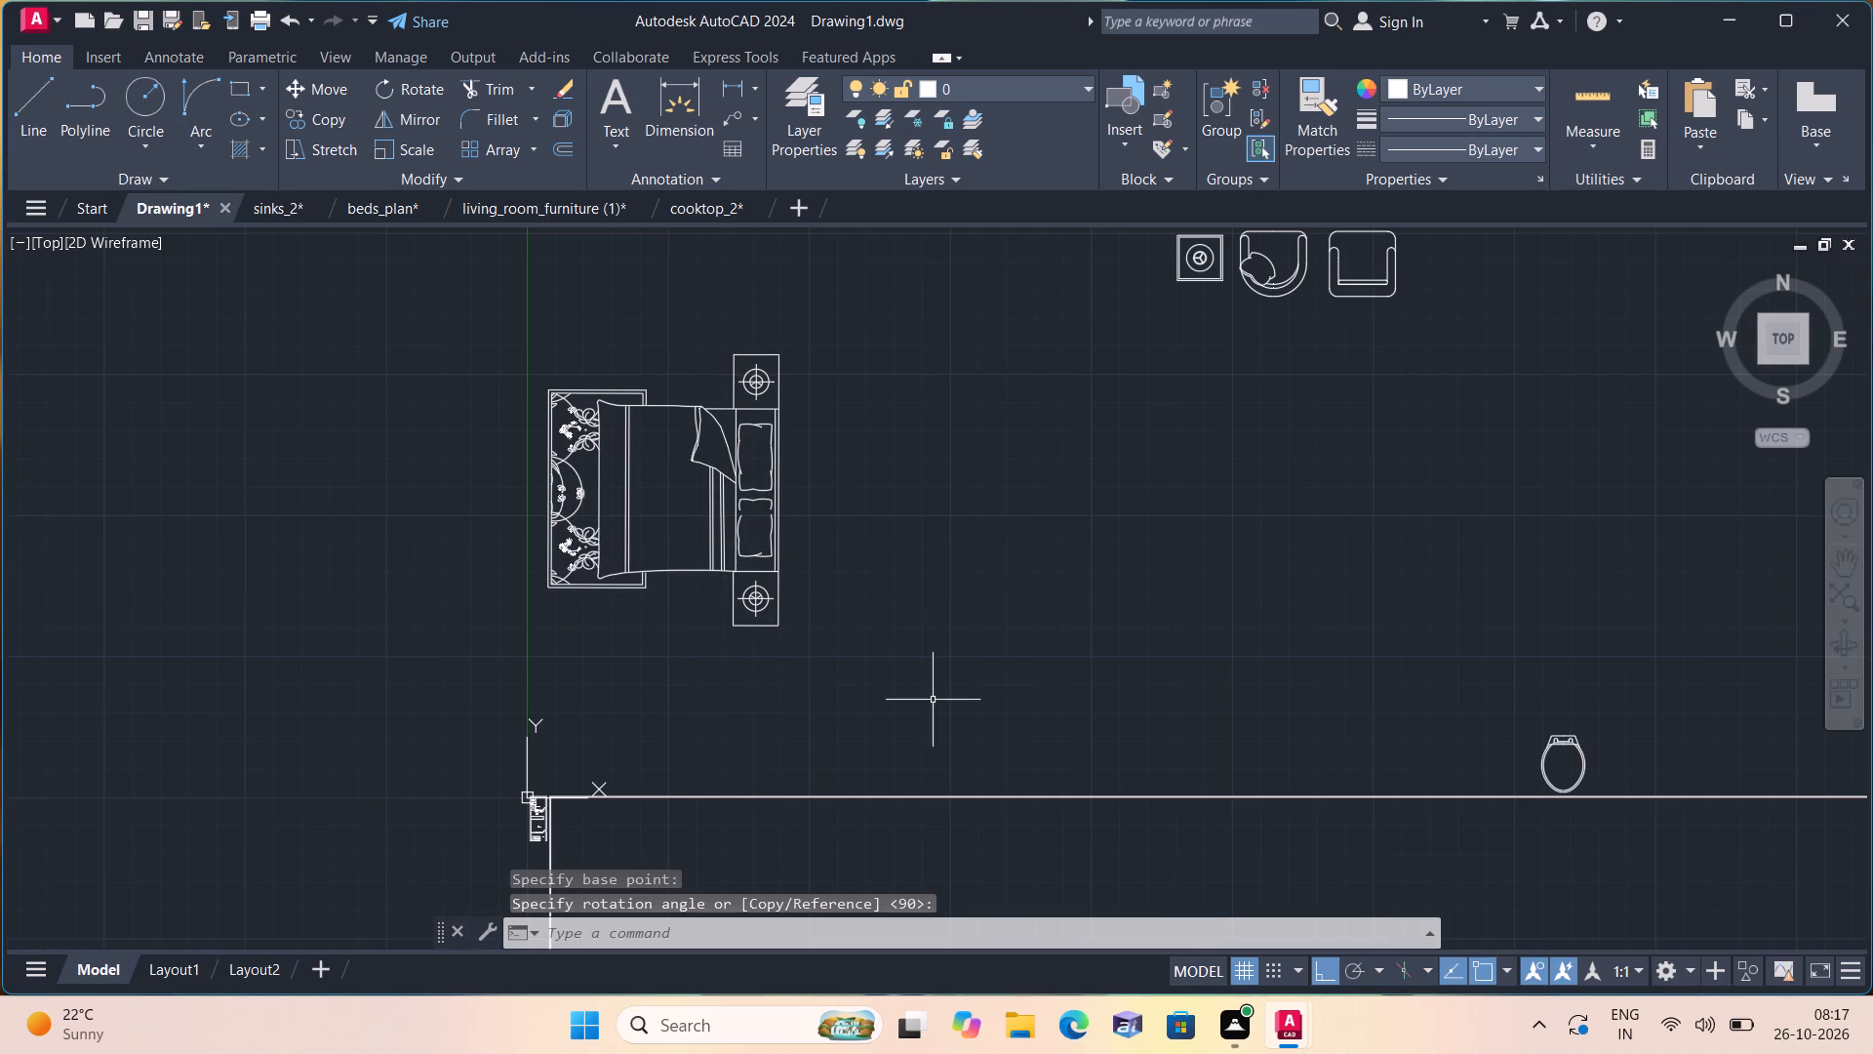
Scale the rotated bed with its nightstands freehand about a point on the mattress, down to roughly one twentieth of its size.
click(882, 673)
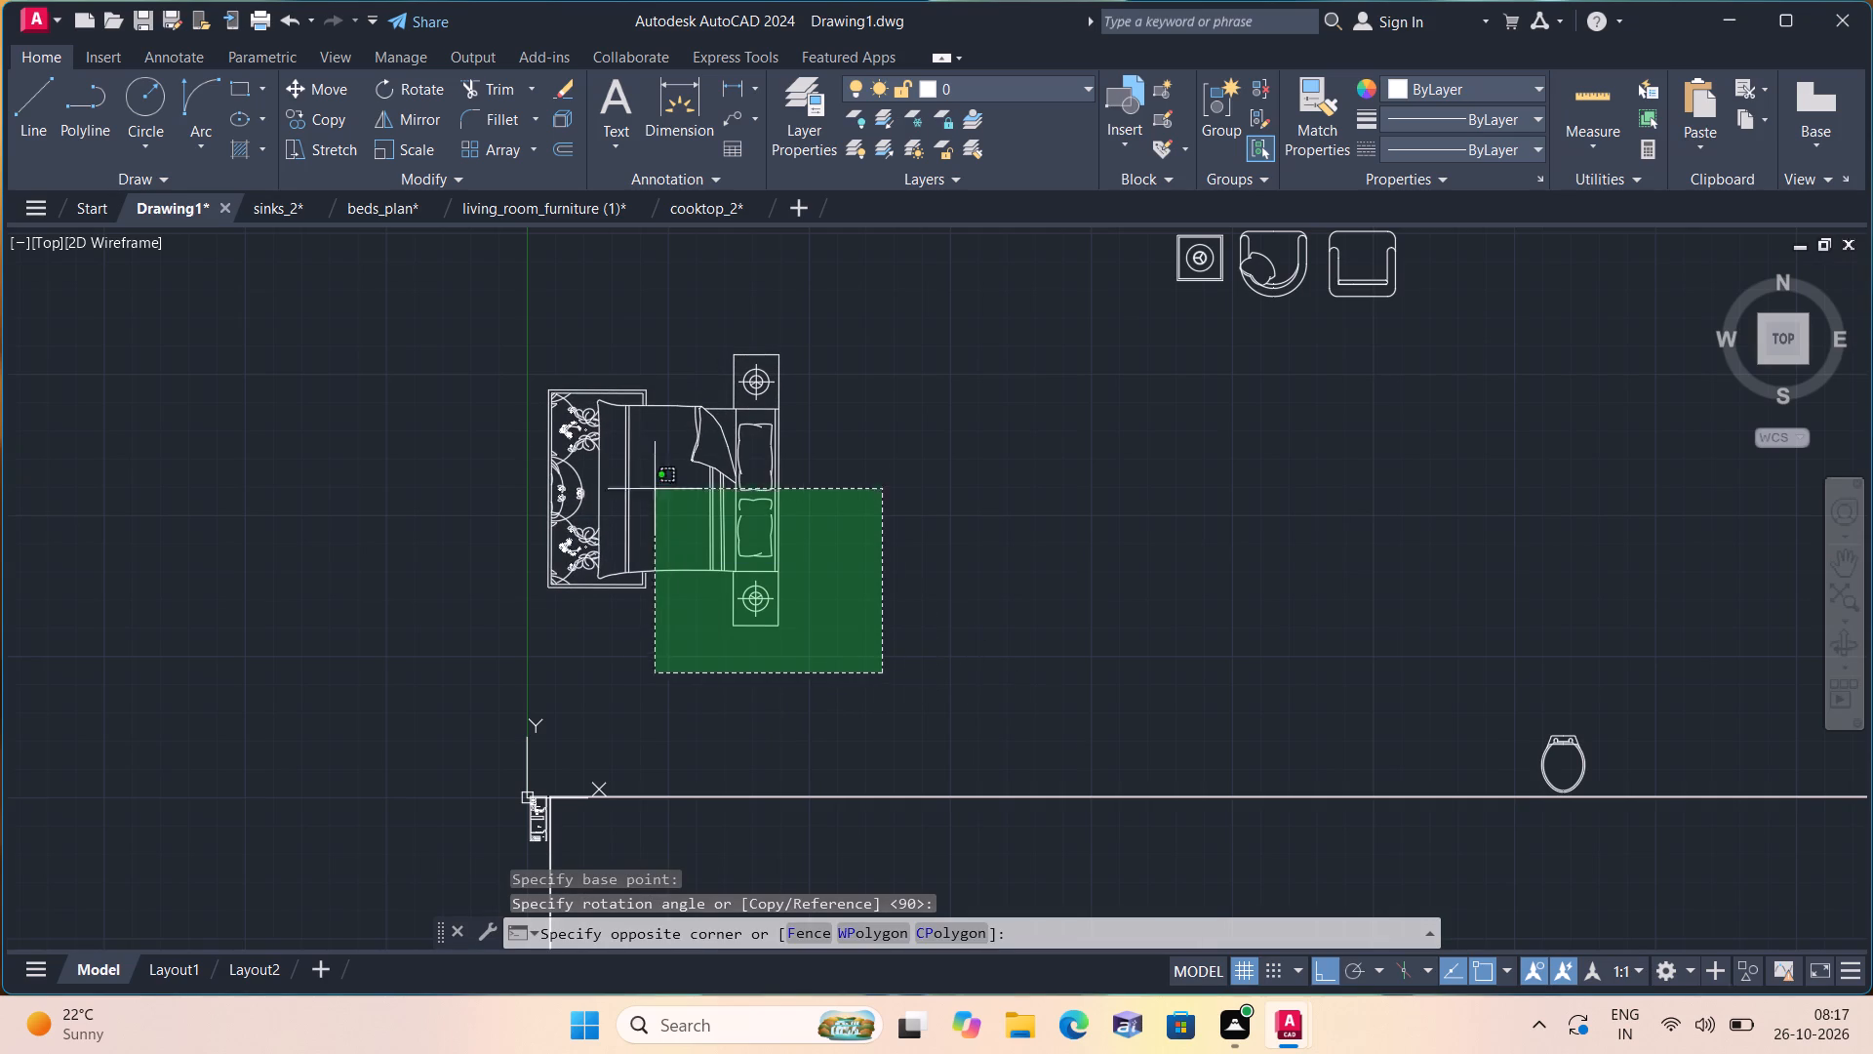
click(502, 344)
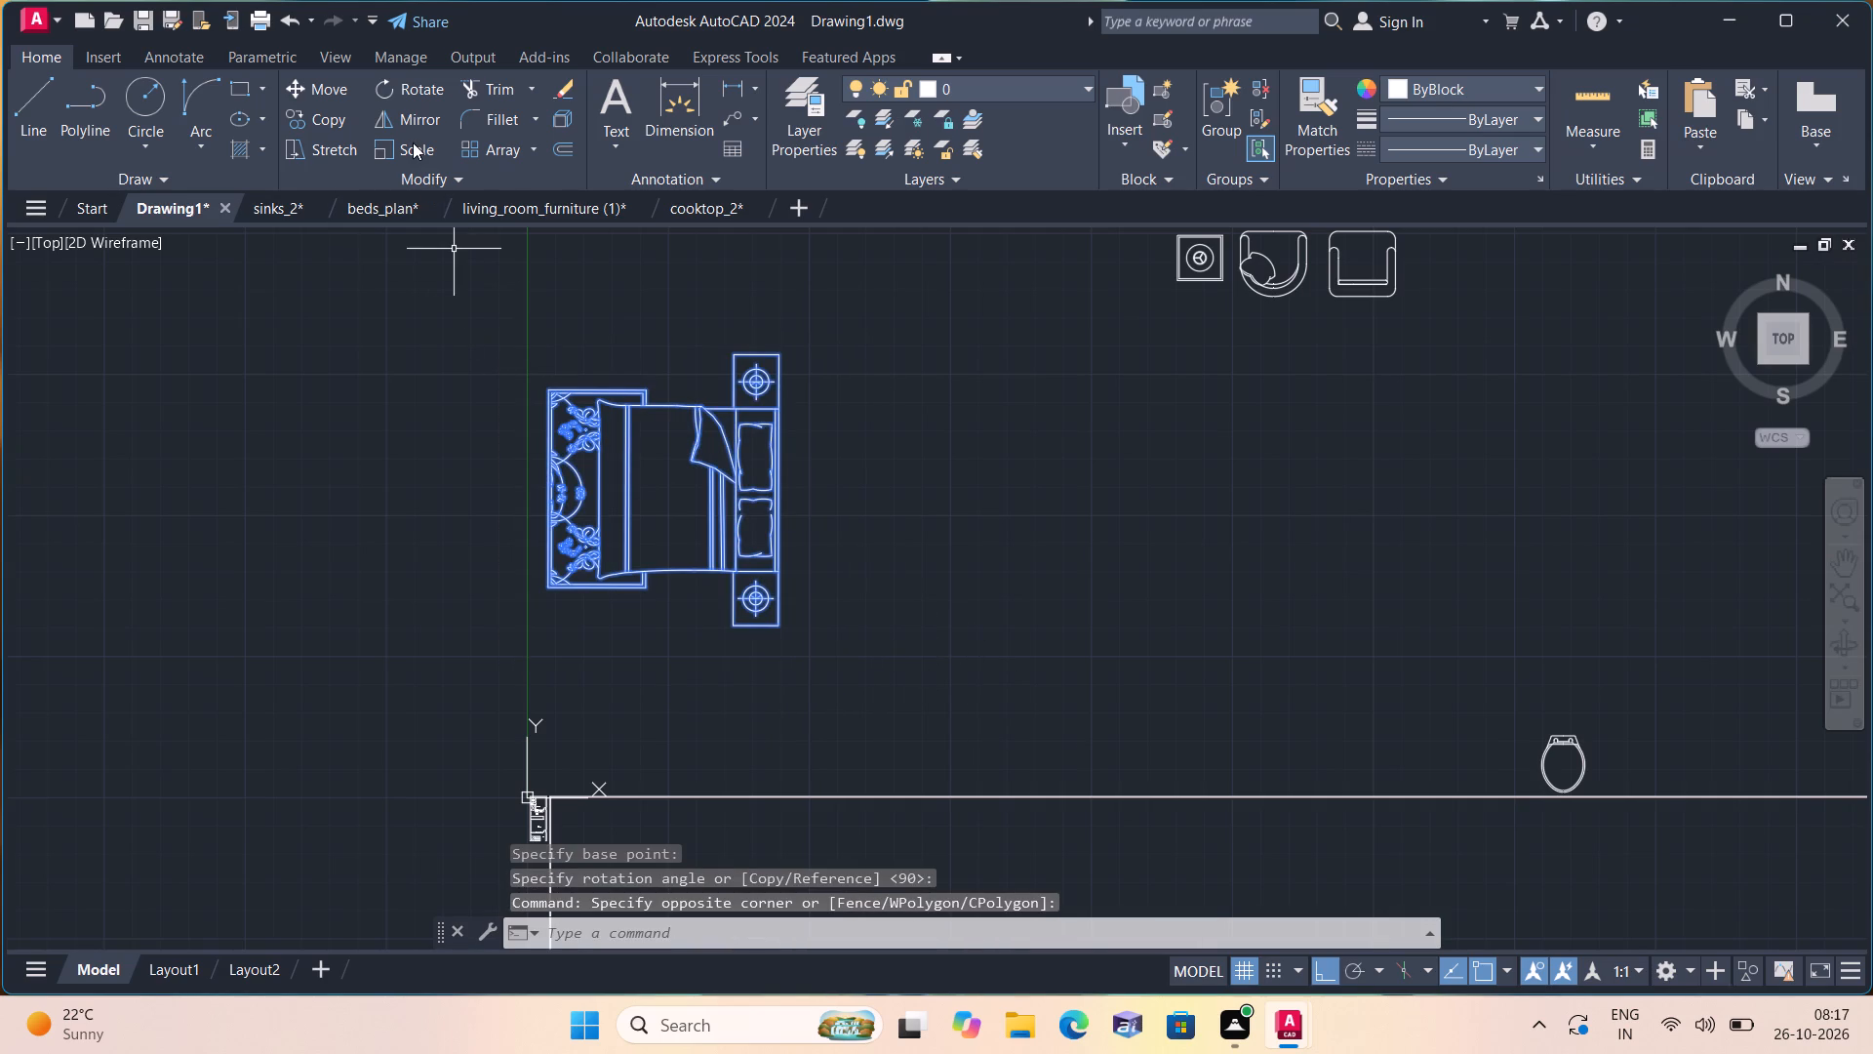
click(413, 142)
scroll(637, 467, up, 2)
click(644, 470)
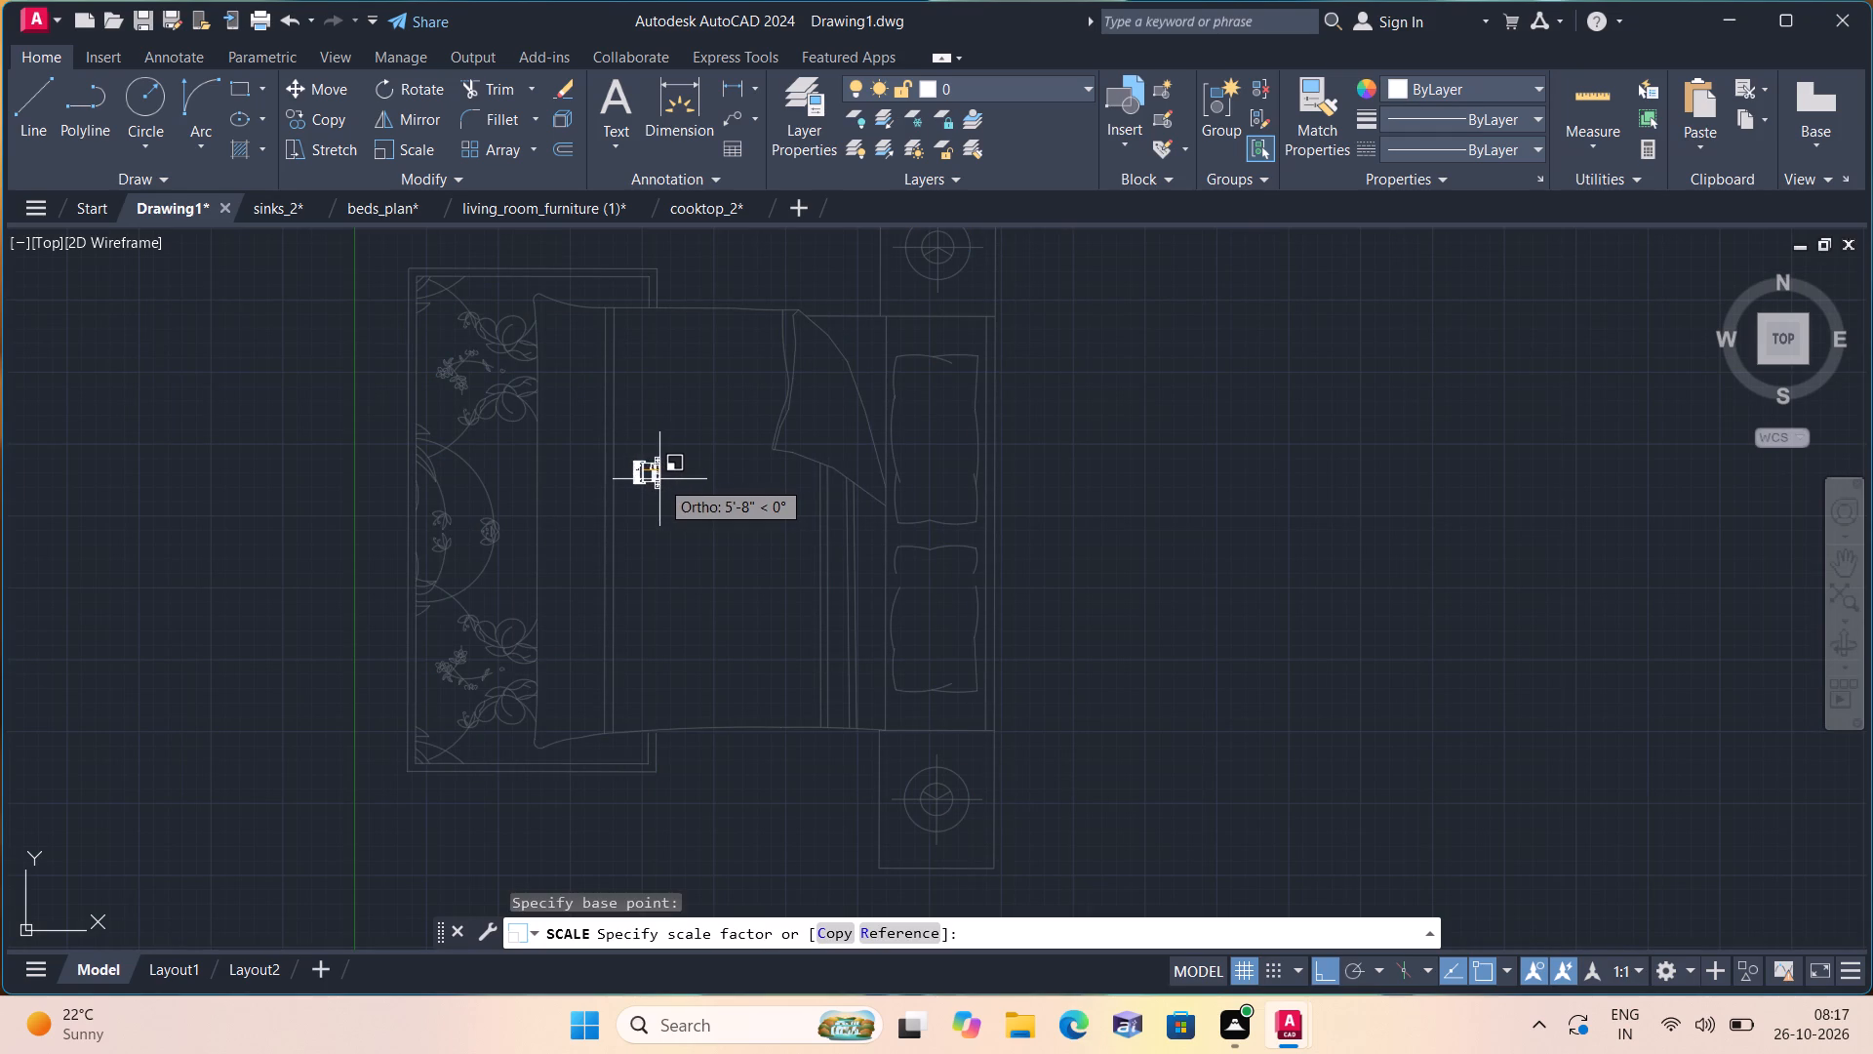
click(659, 479)
Move the scaled-down bed with its nightstands straight down, to a spot just above the top wall line of the drawing.
scroll(674, 490, up, 1)
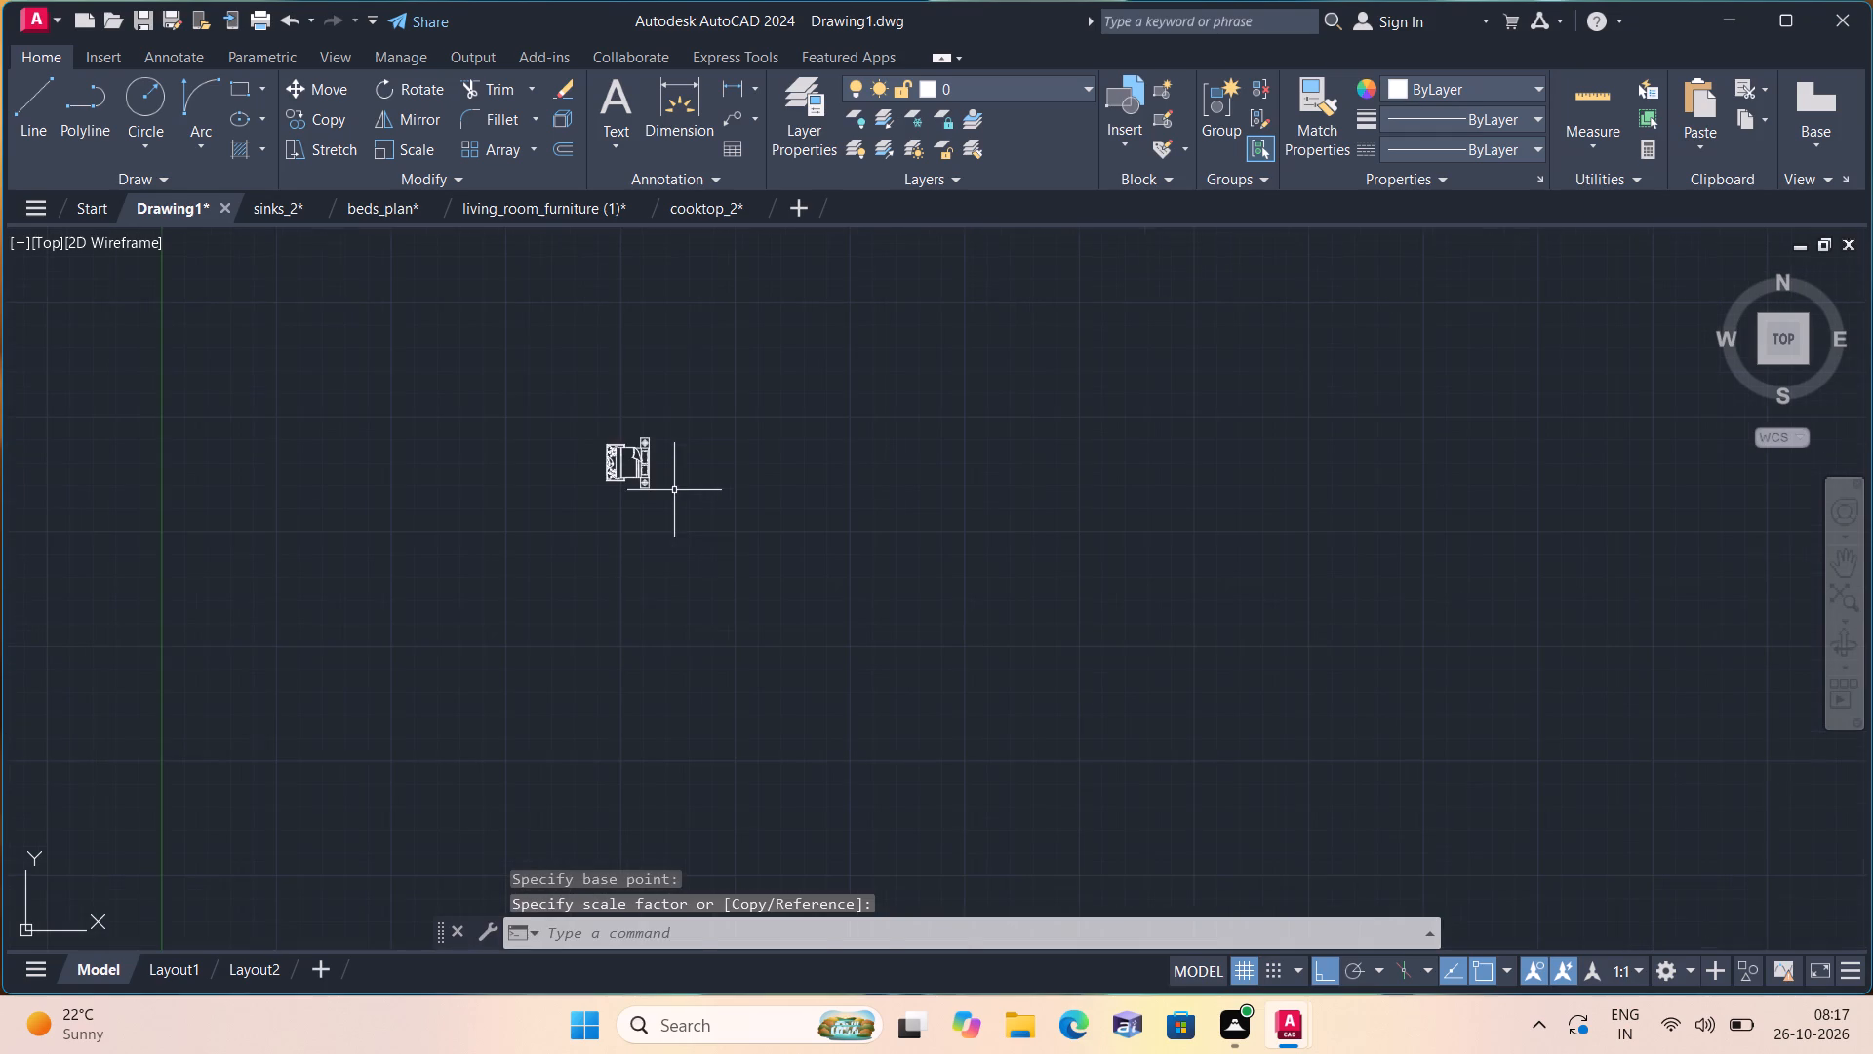
click(705, 518)
click(558, 384)
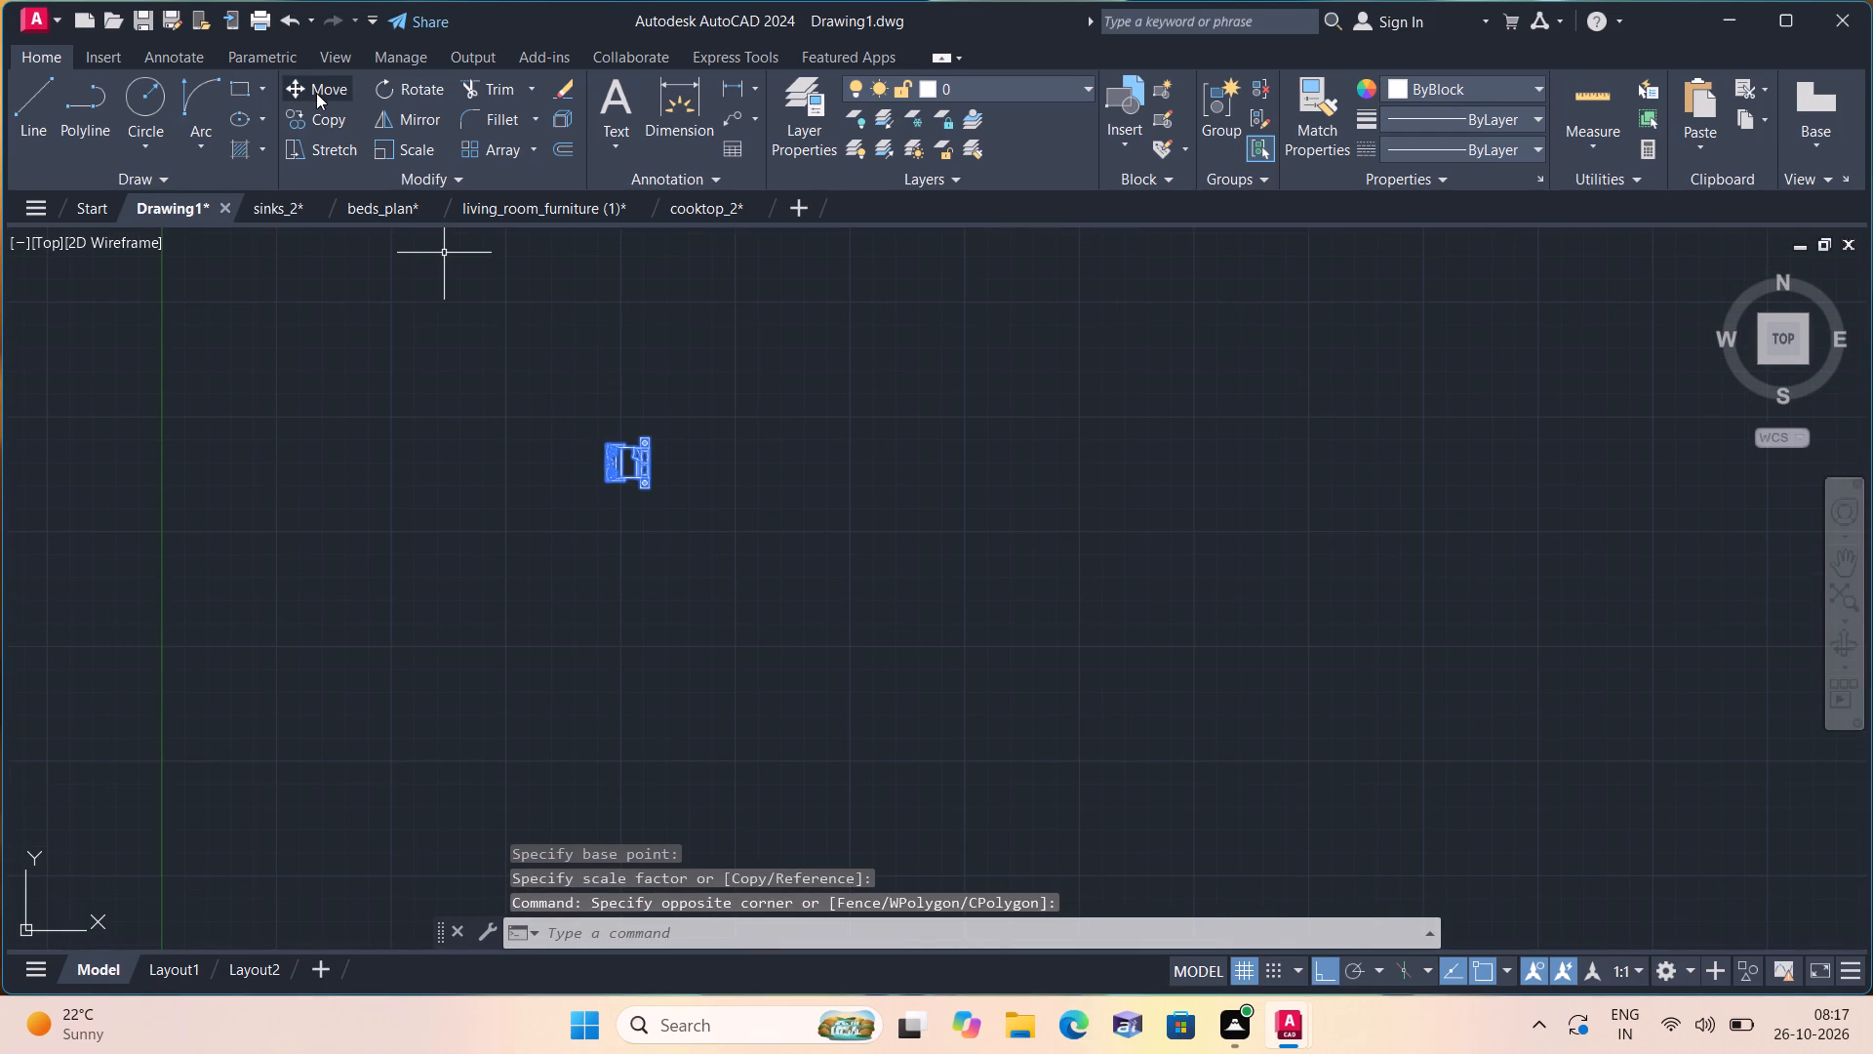
click(315, 90)
click(626, 454)
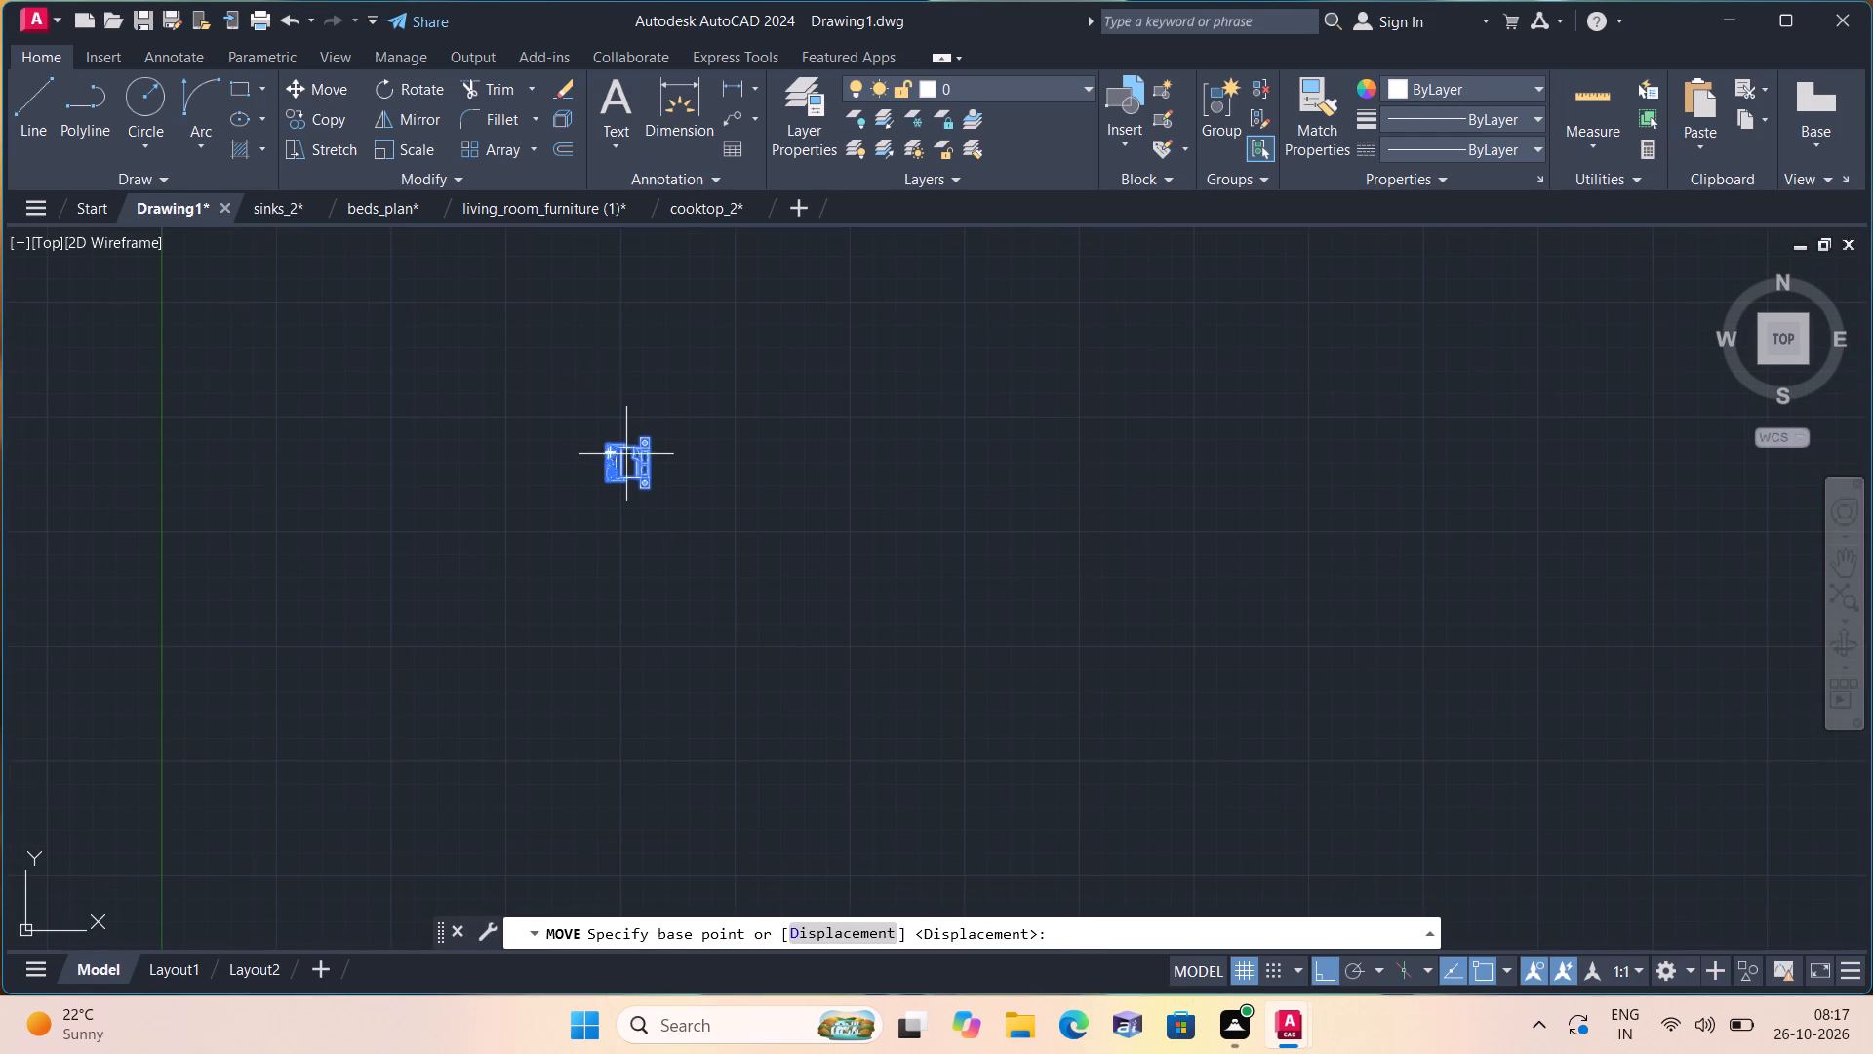
scroll(624, 456, down, 3)
scroll(602, 676, down, 1)
middle_drag(593, 676, 606, 568)
scroll(547, 632, up, 1)
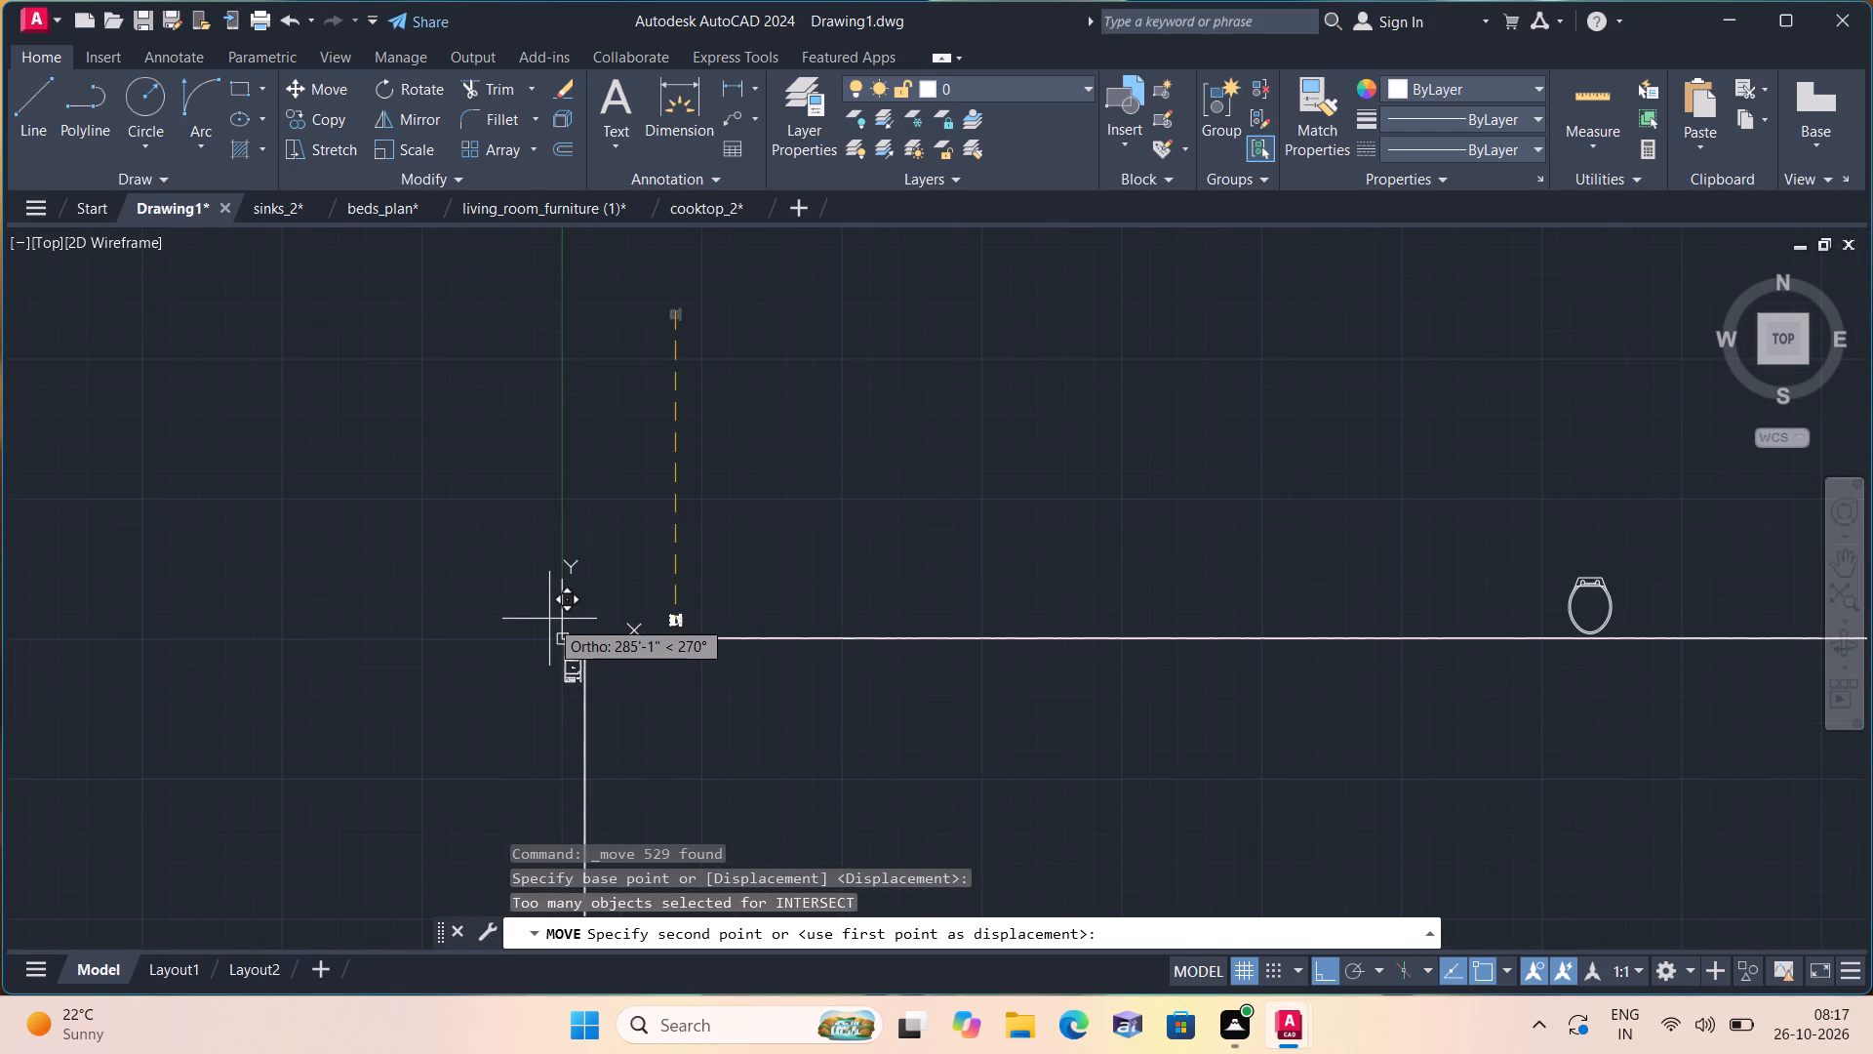
click(639, 413)
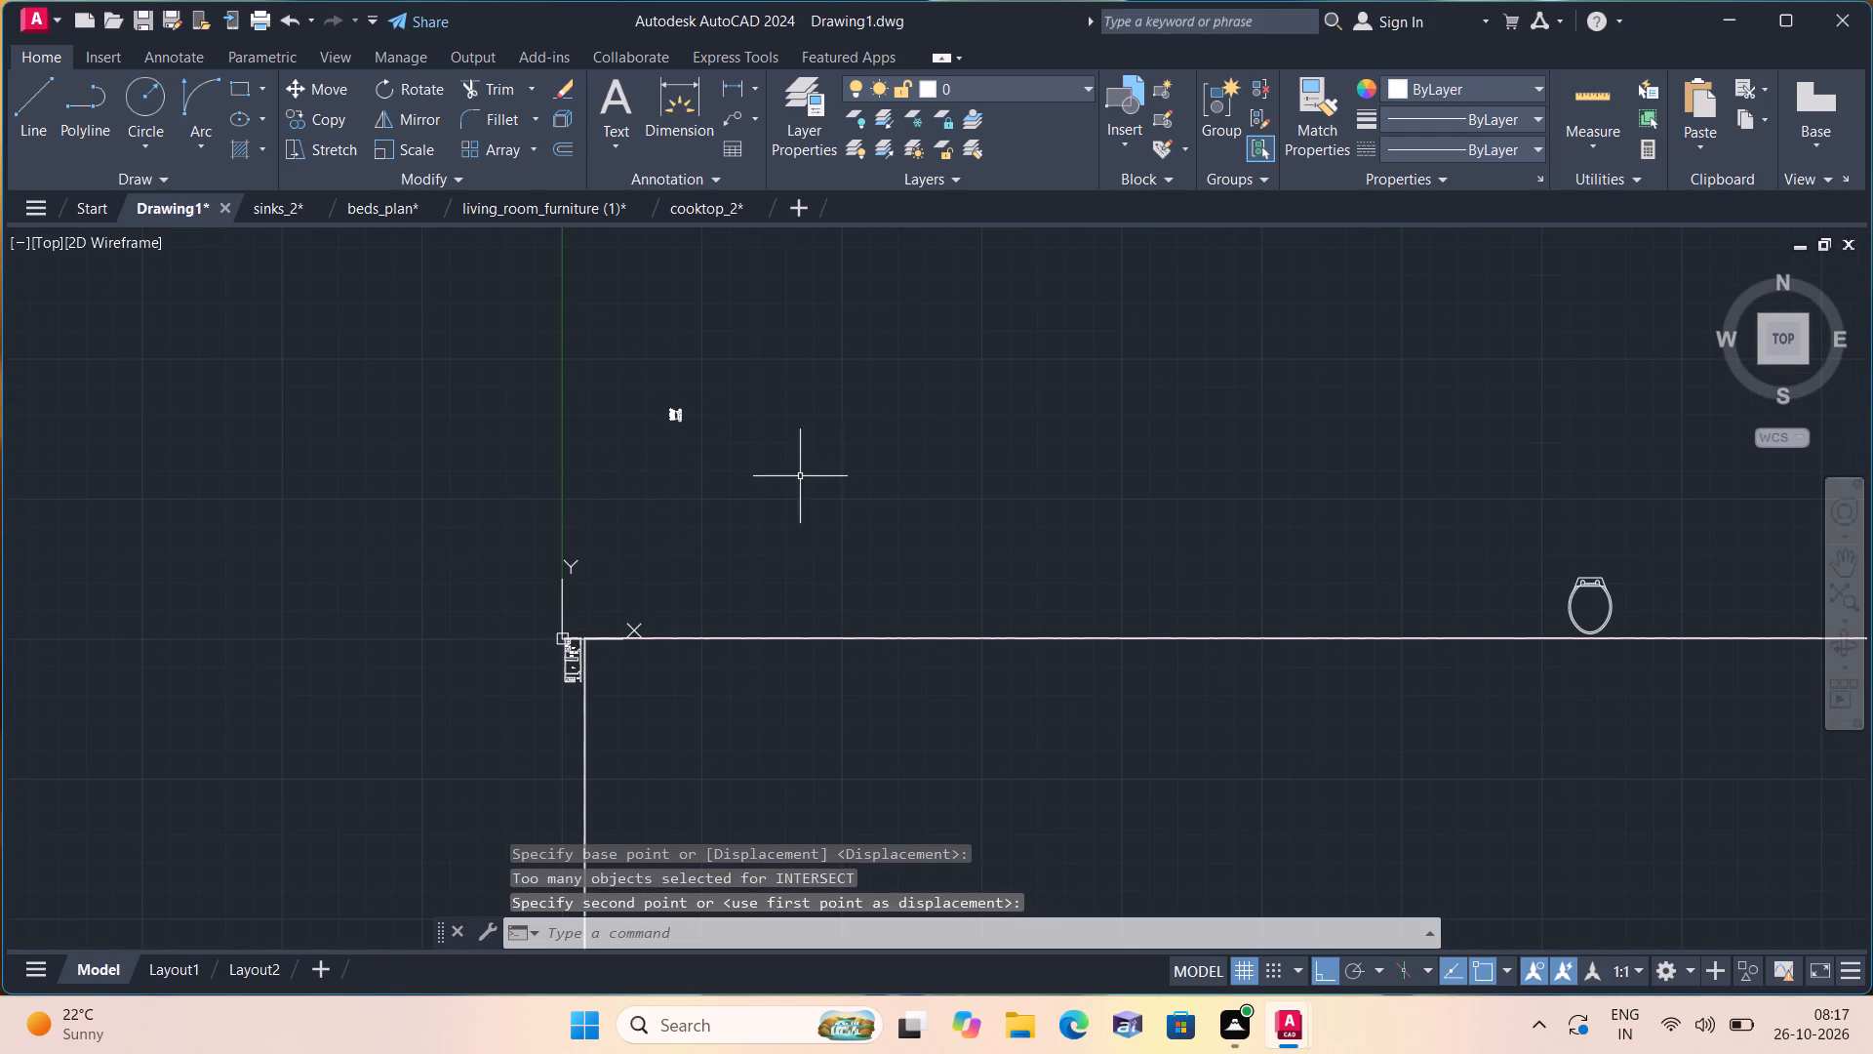
Delete the lamp side table and the round-backed armchair below the three-seat sofa in the living room set.
middle_drag(876, 485, 618, 463)
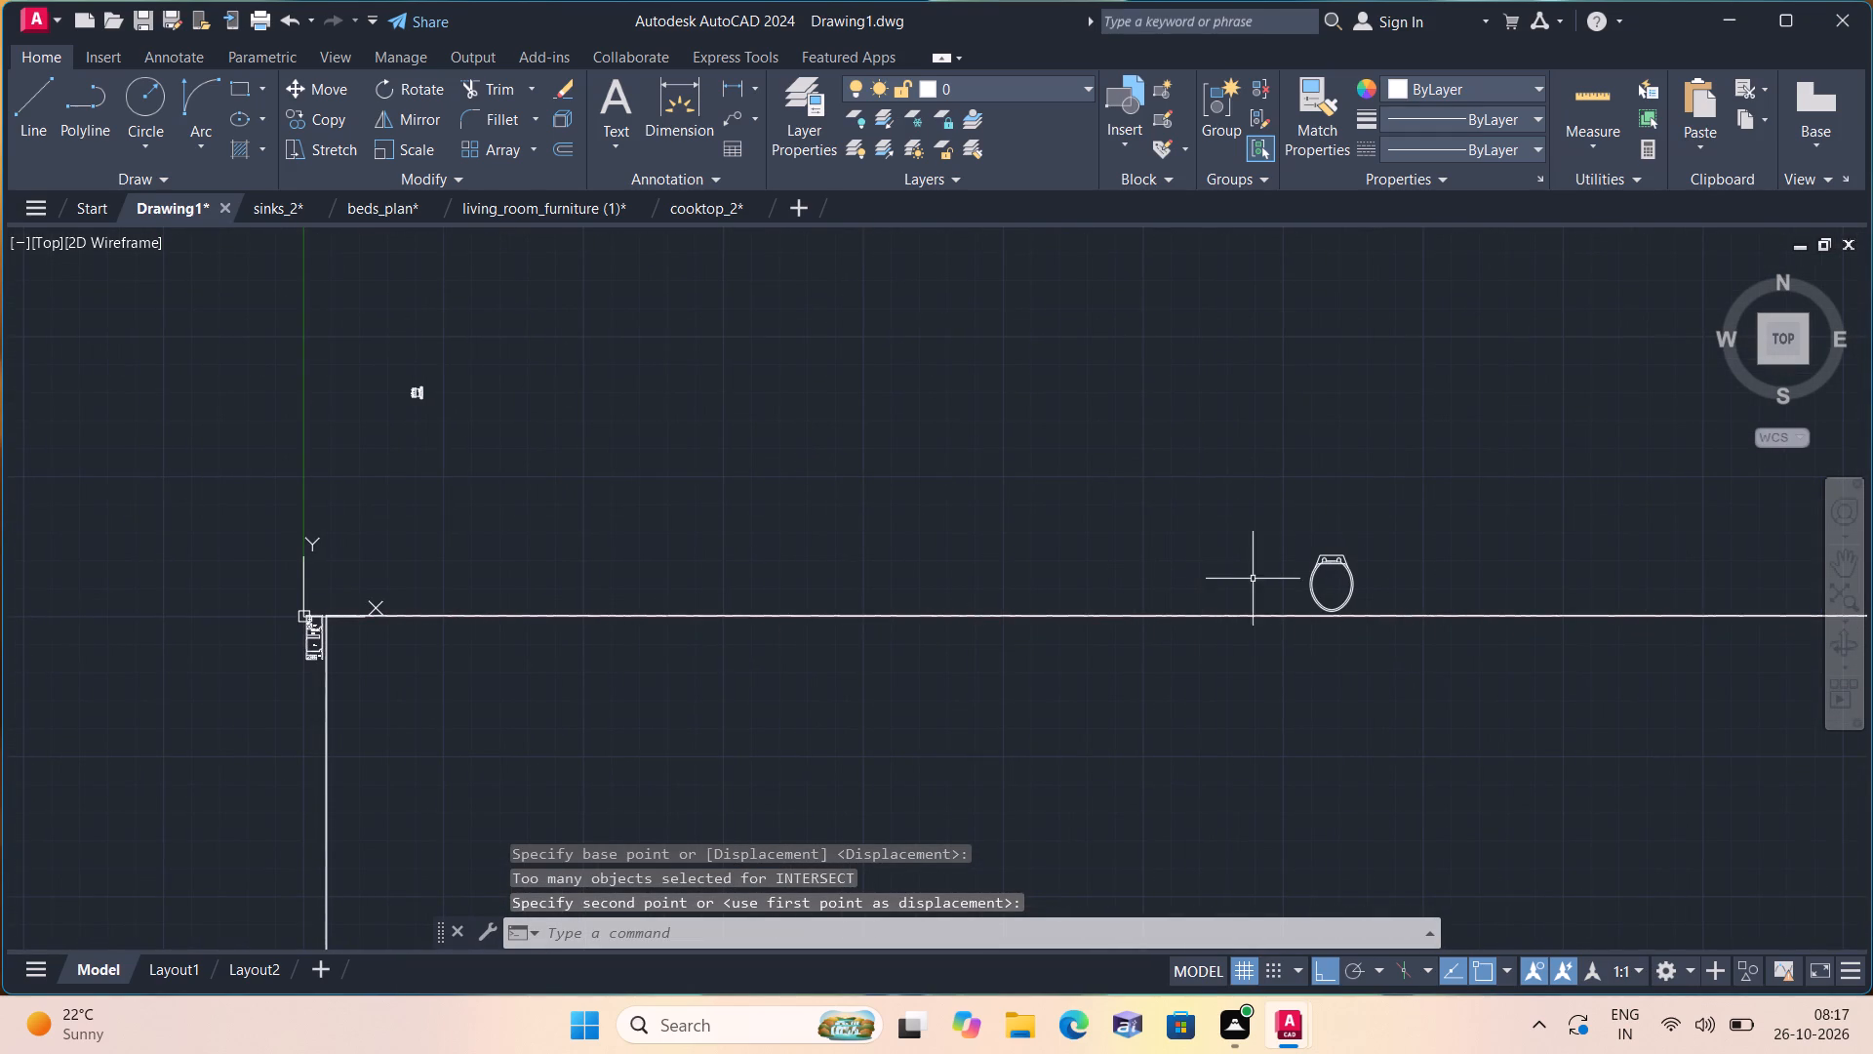
scroll(1177, 515, down, 1)
scroll(890, 488, down, 1)
middle_drag(878, 490, 829, 760)
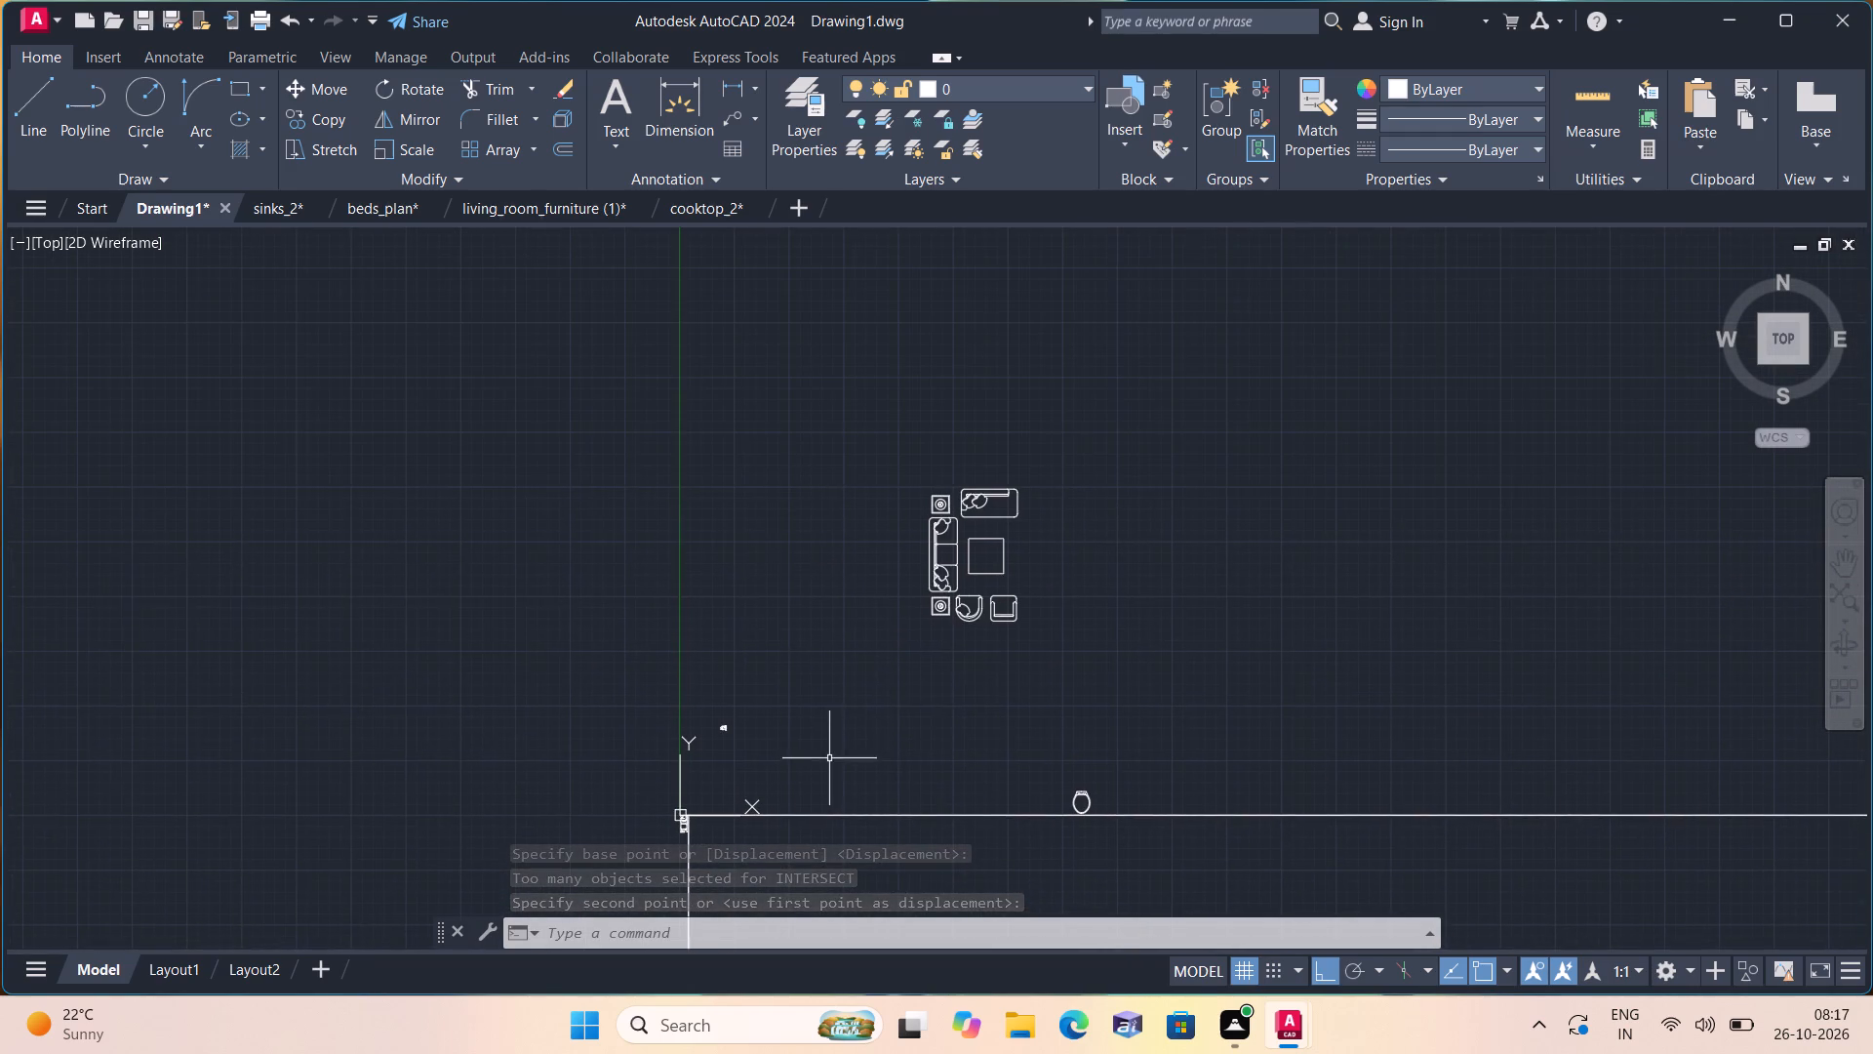
scroll(1072, 653, up, 1)
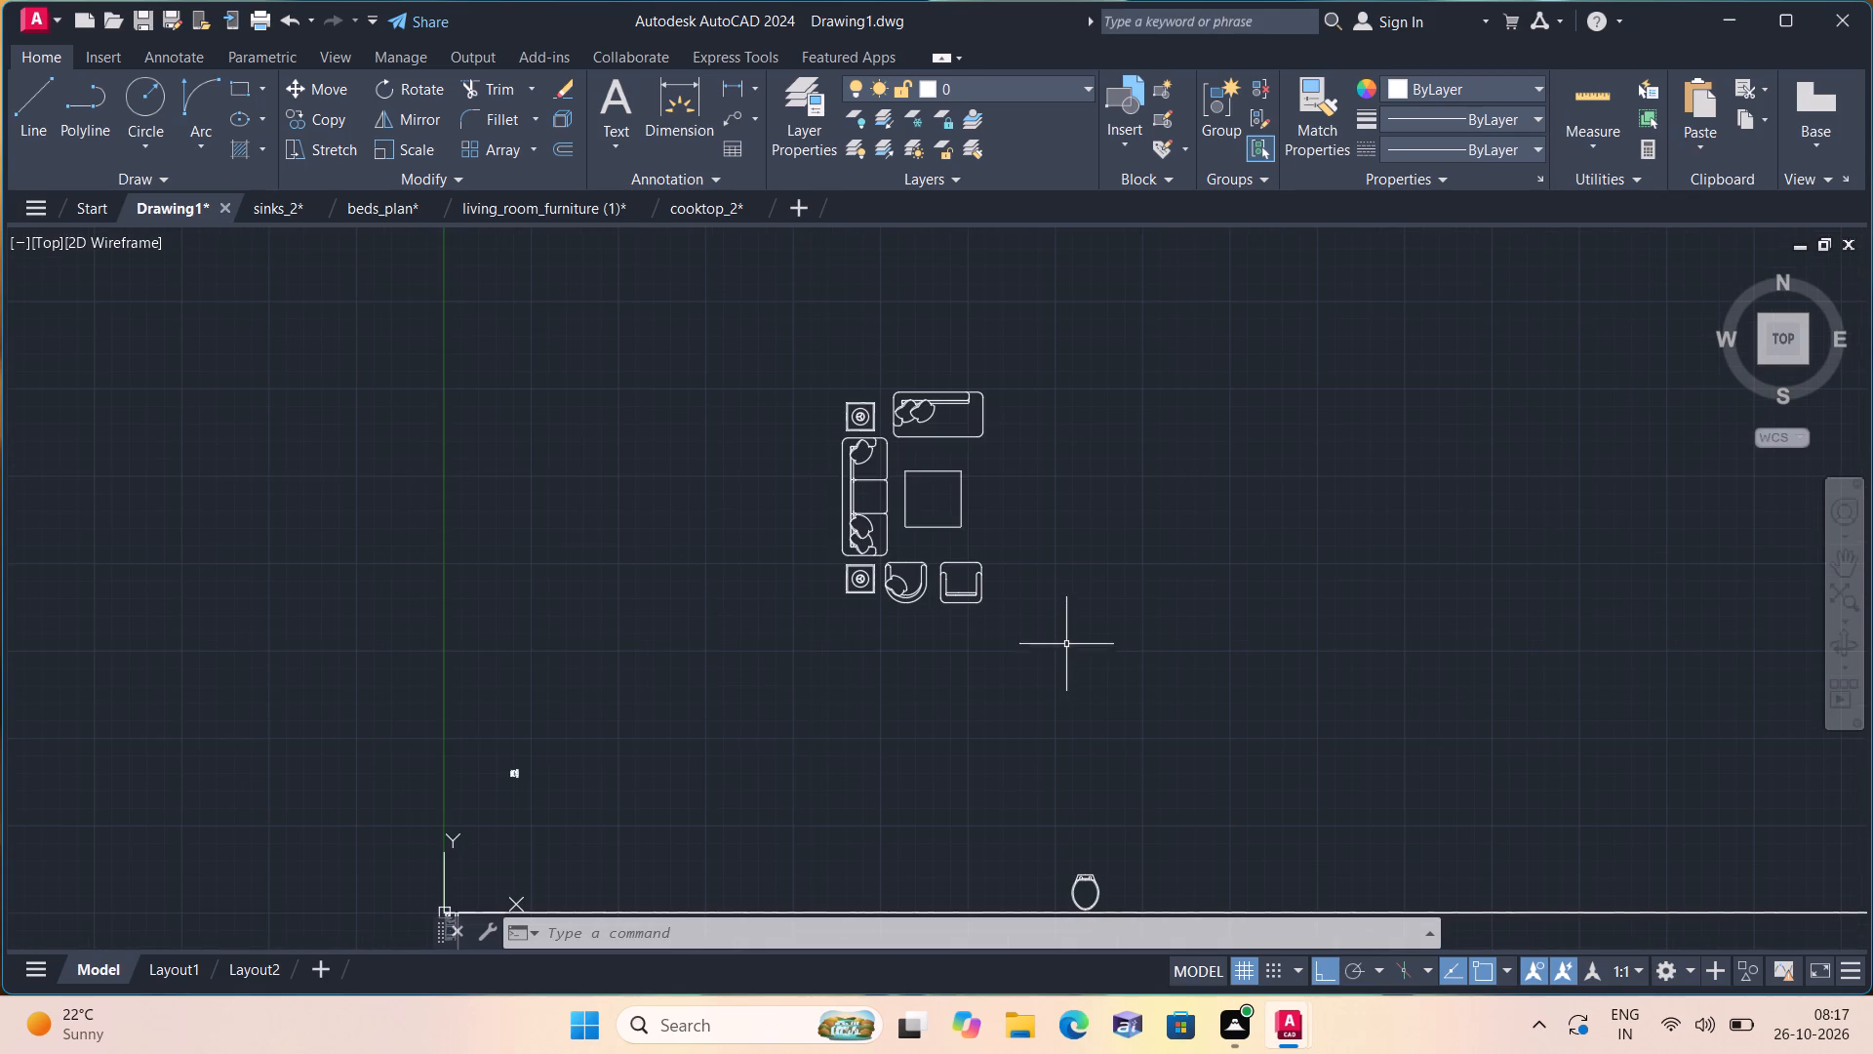
scroll(819, 526, up, 3)
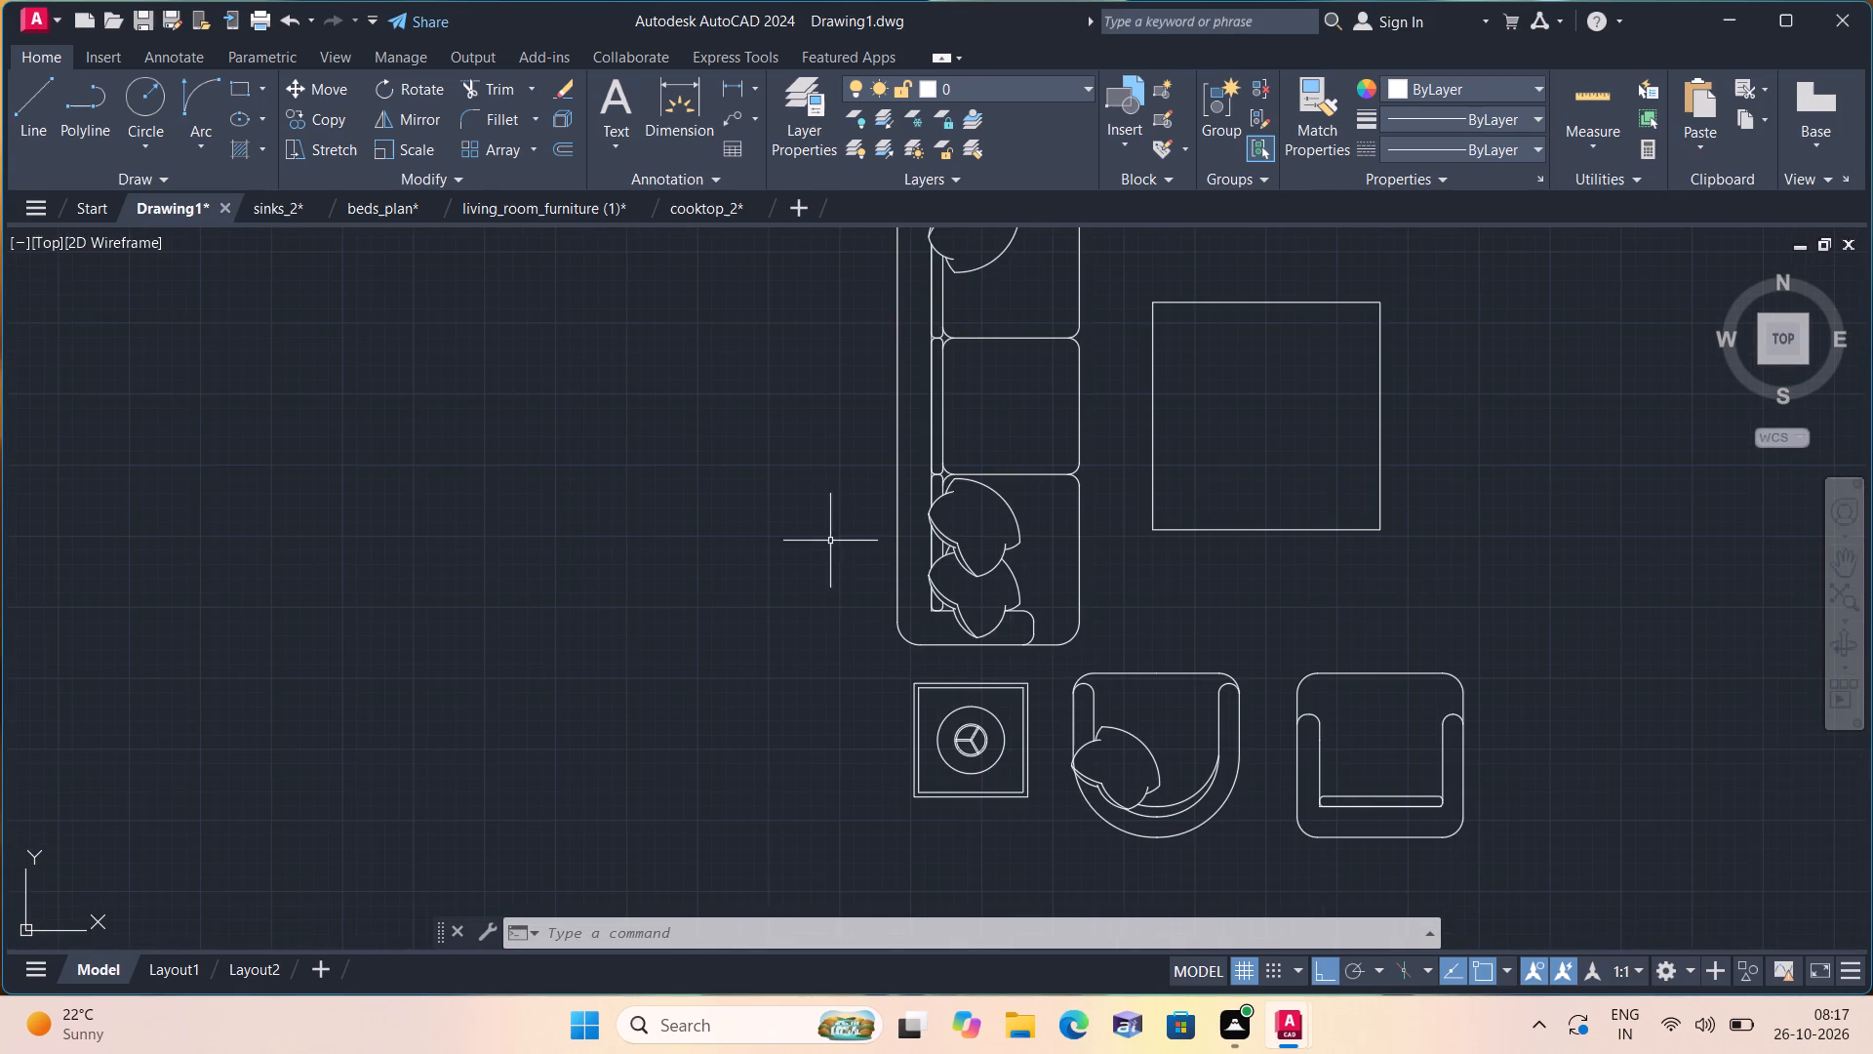
click(1259, 852)
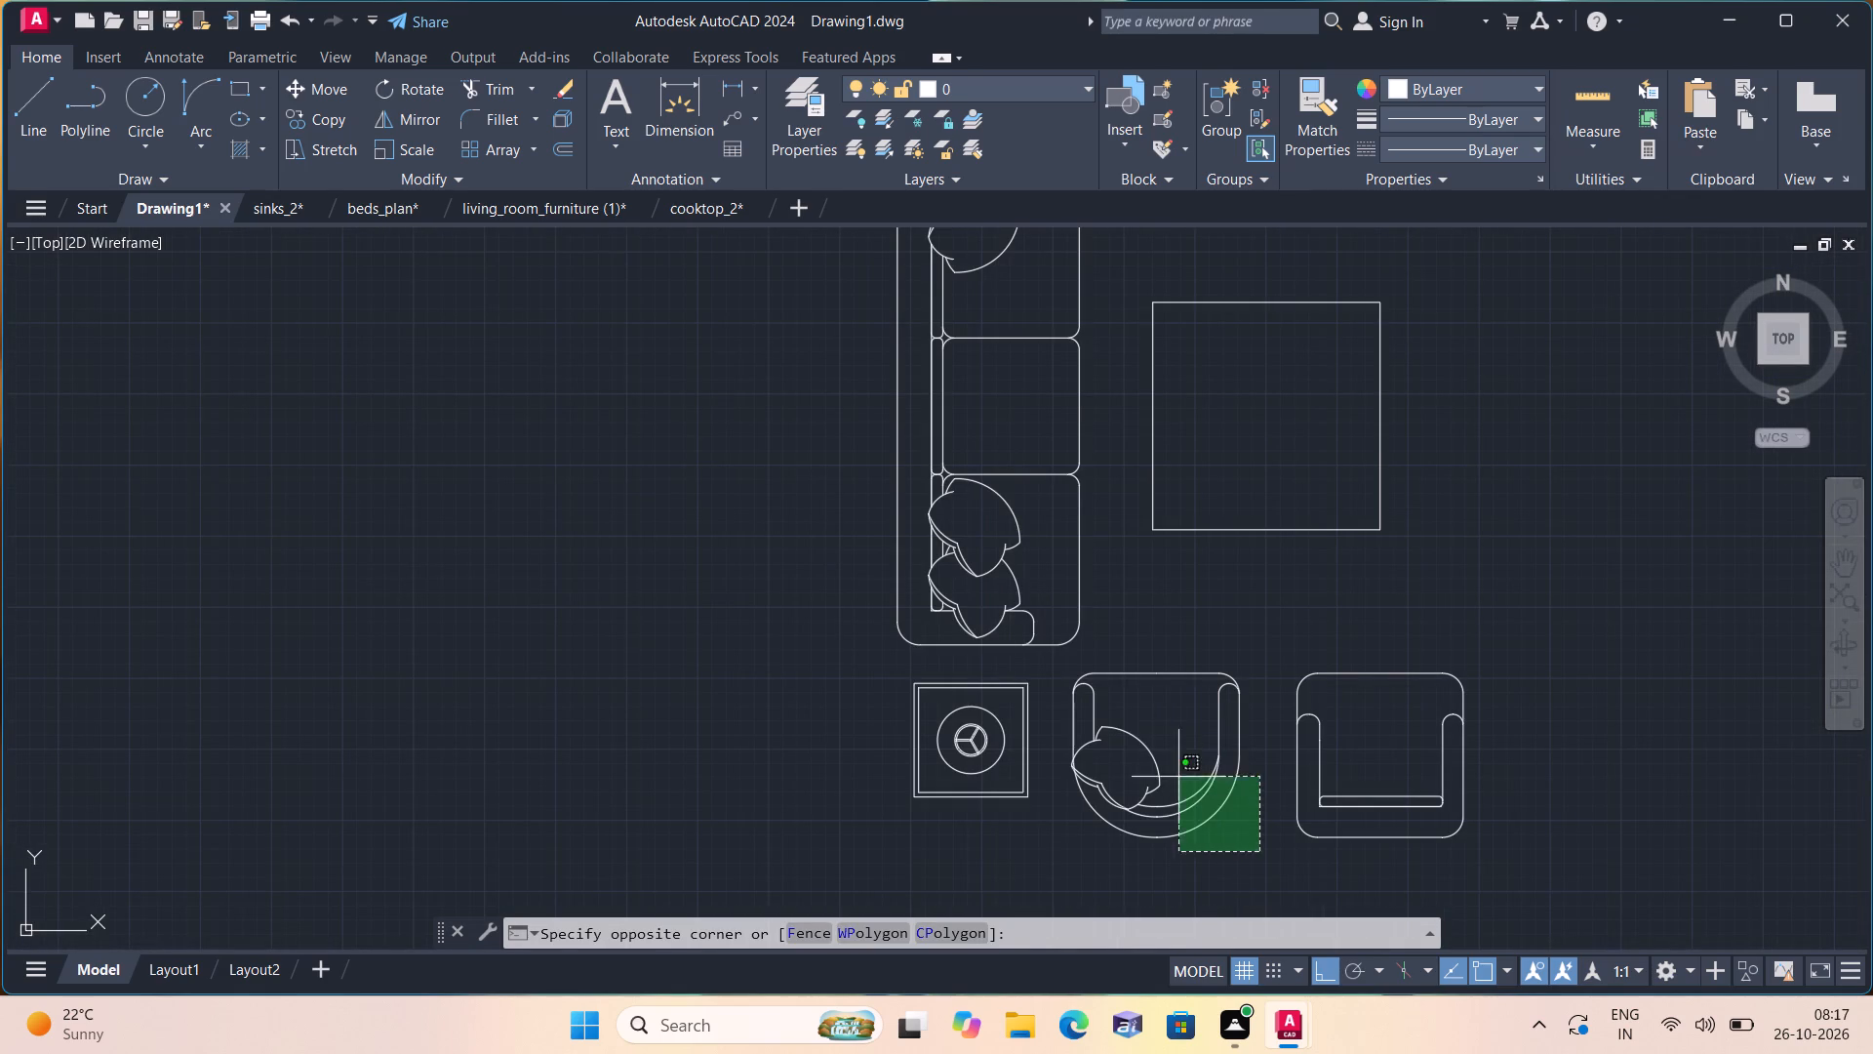
scroll(1151, 754, down, 1)
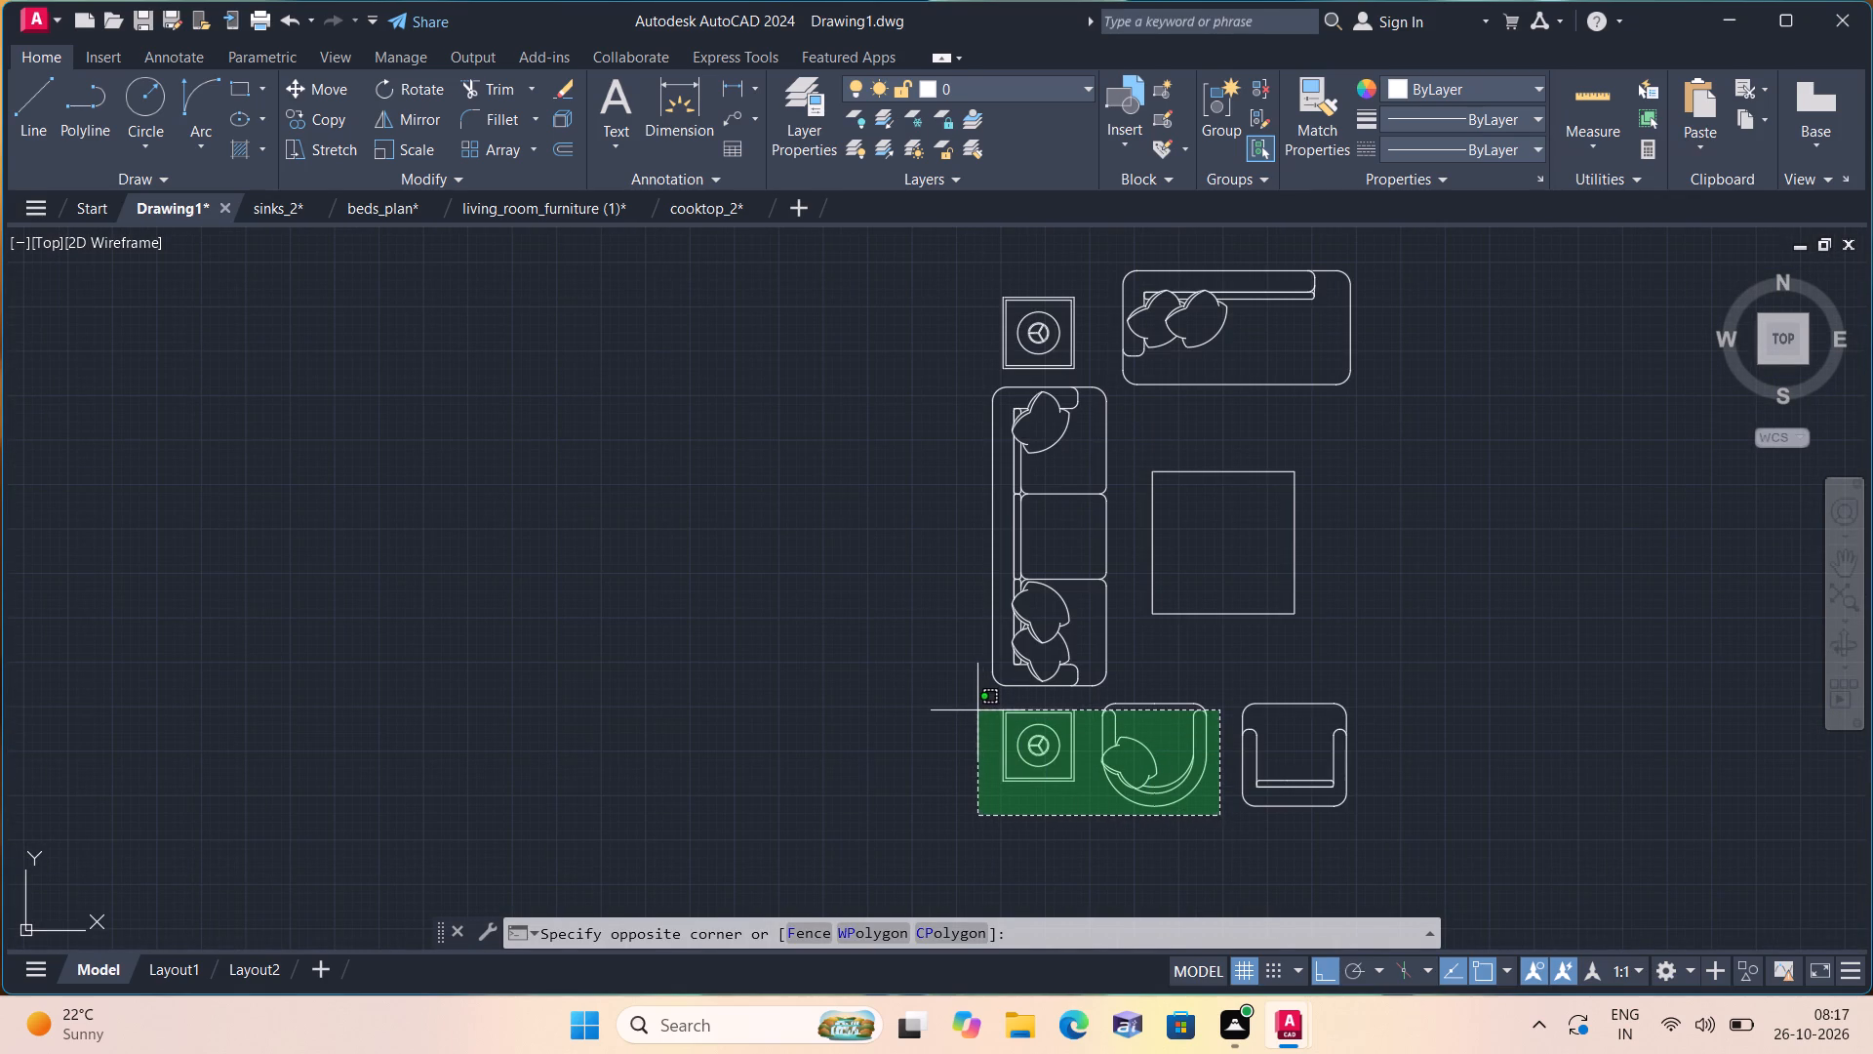
click(961, 699)
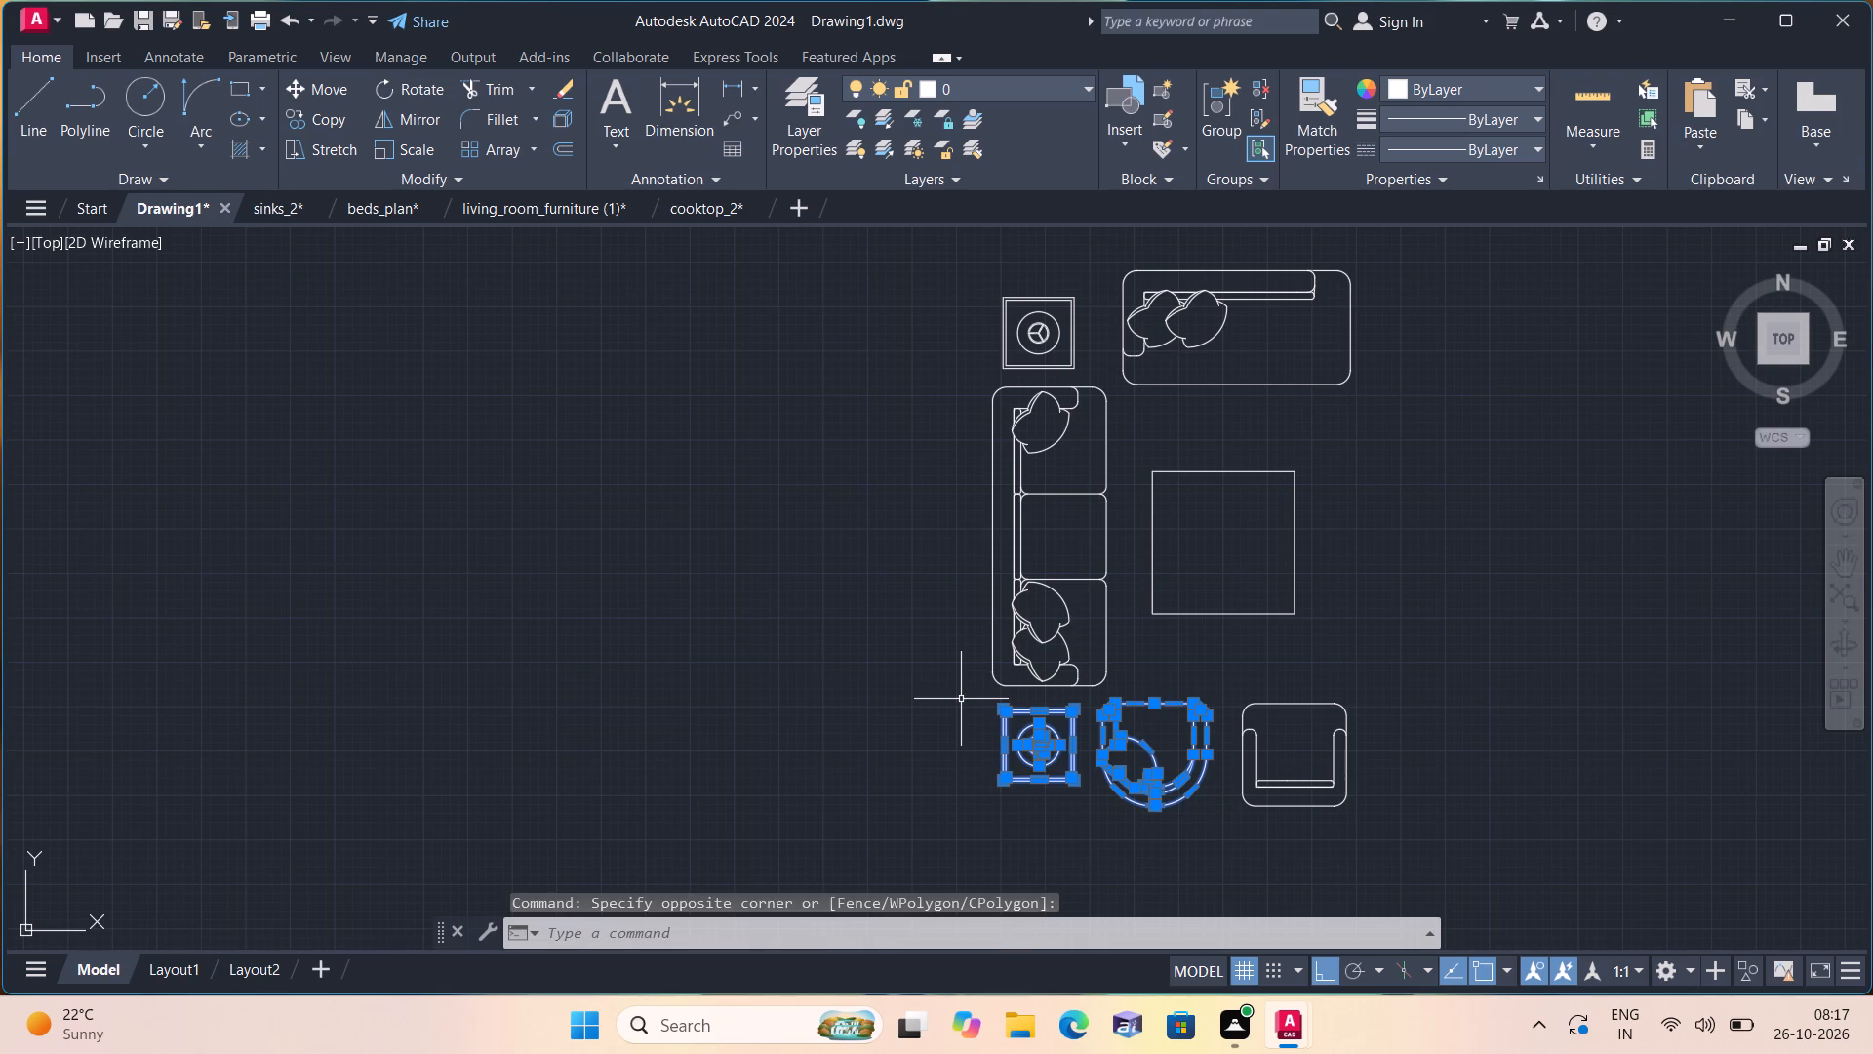
key(Delete)
Scale the remaining living room furniture freehand about a point inside the square table, down to roughly one twelfth of its size.
scroll(961, 699, down, 1)
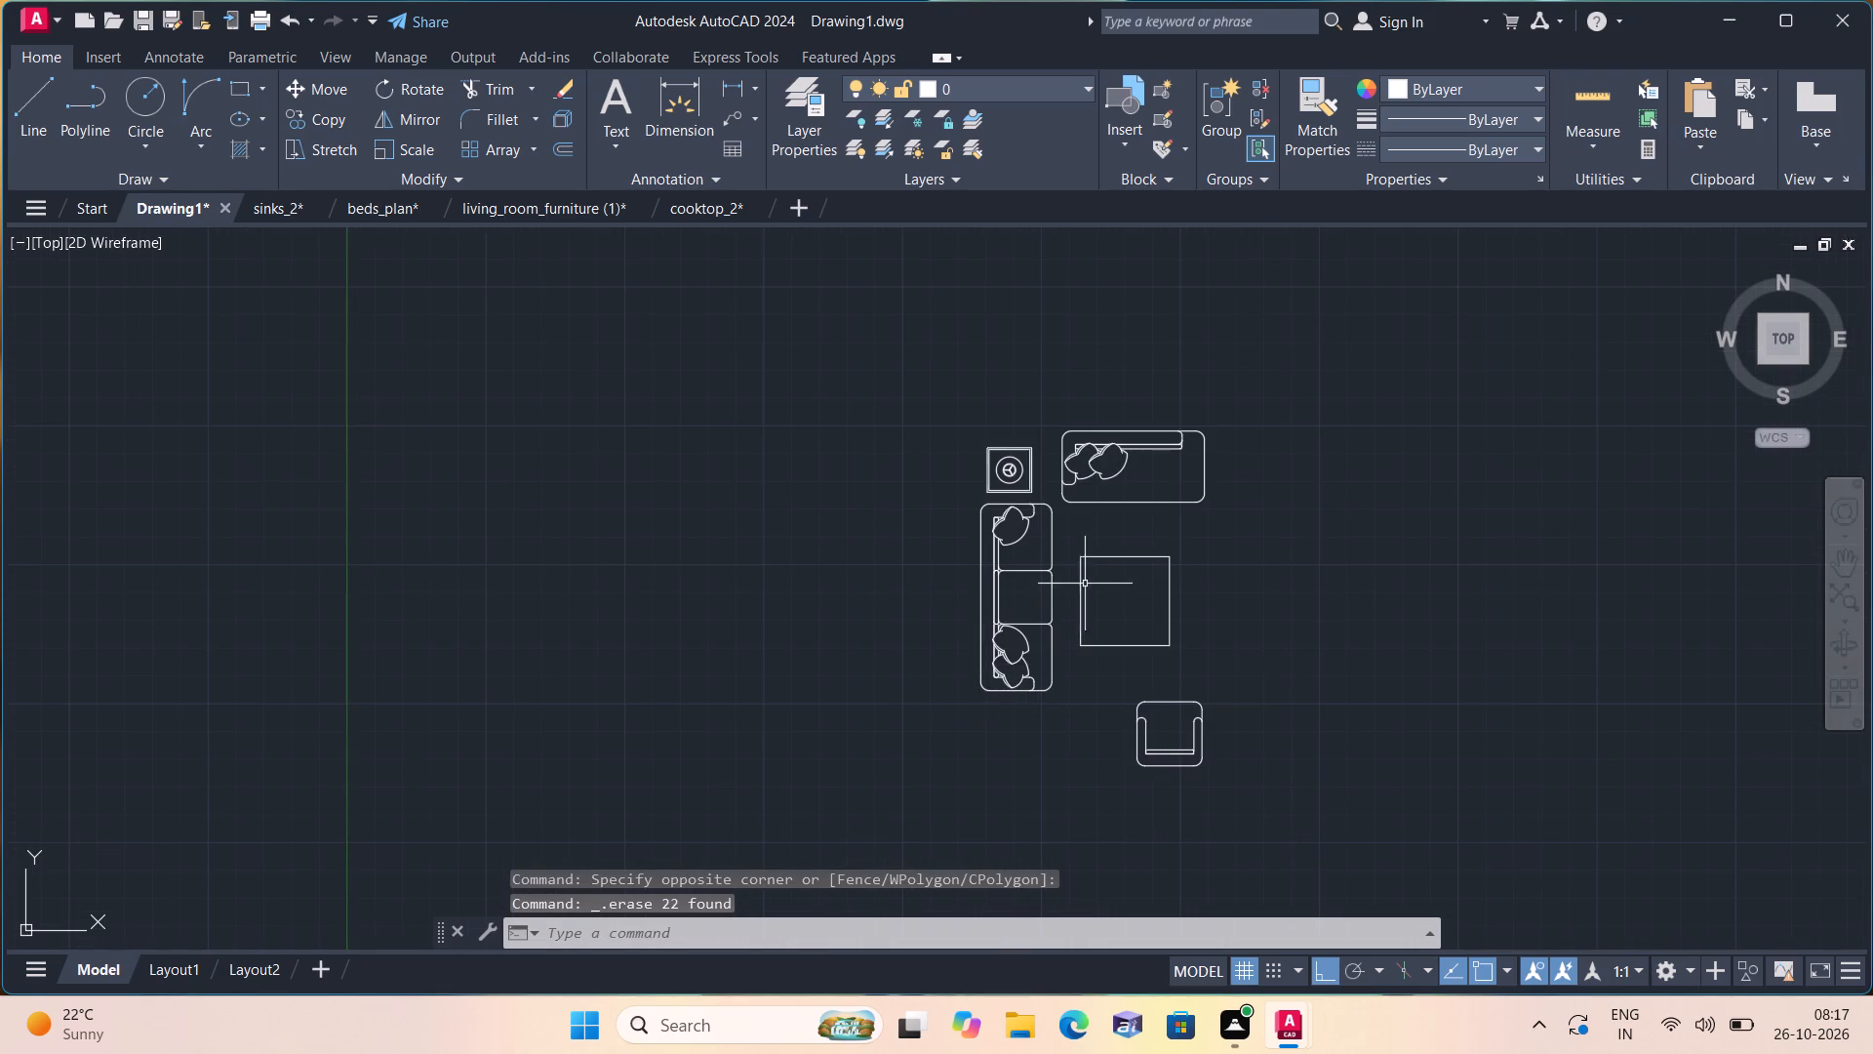
scroll(1090, 584, up, 1)
scroll(1091, 586, down, 1)
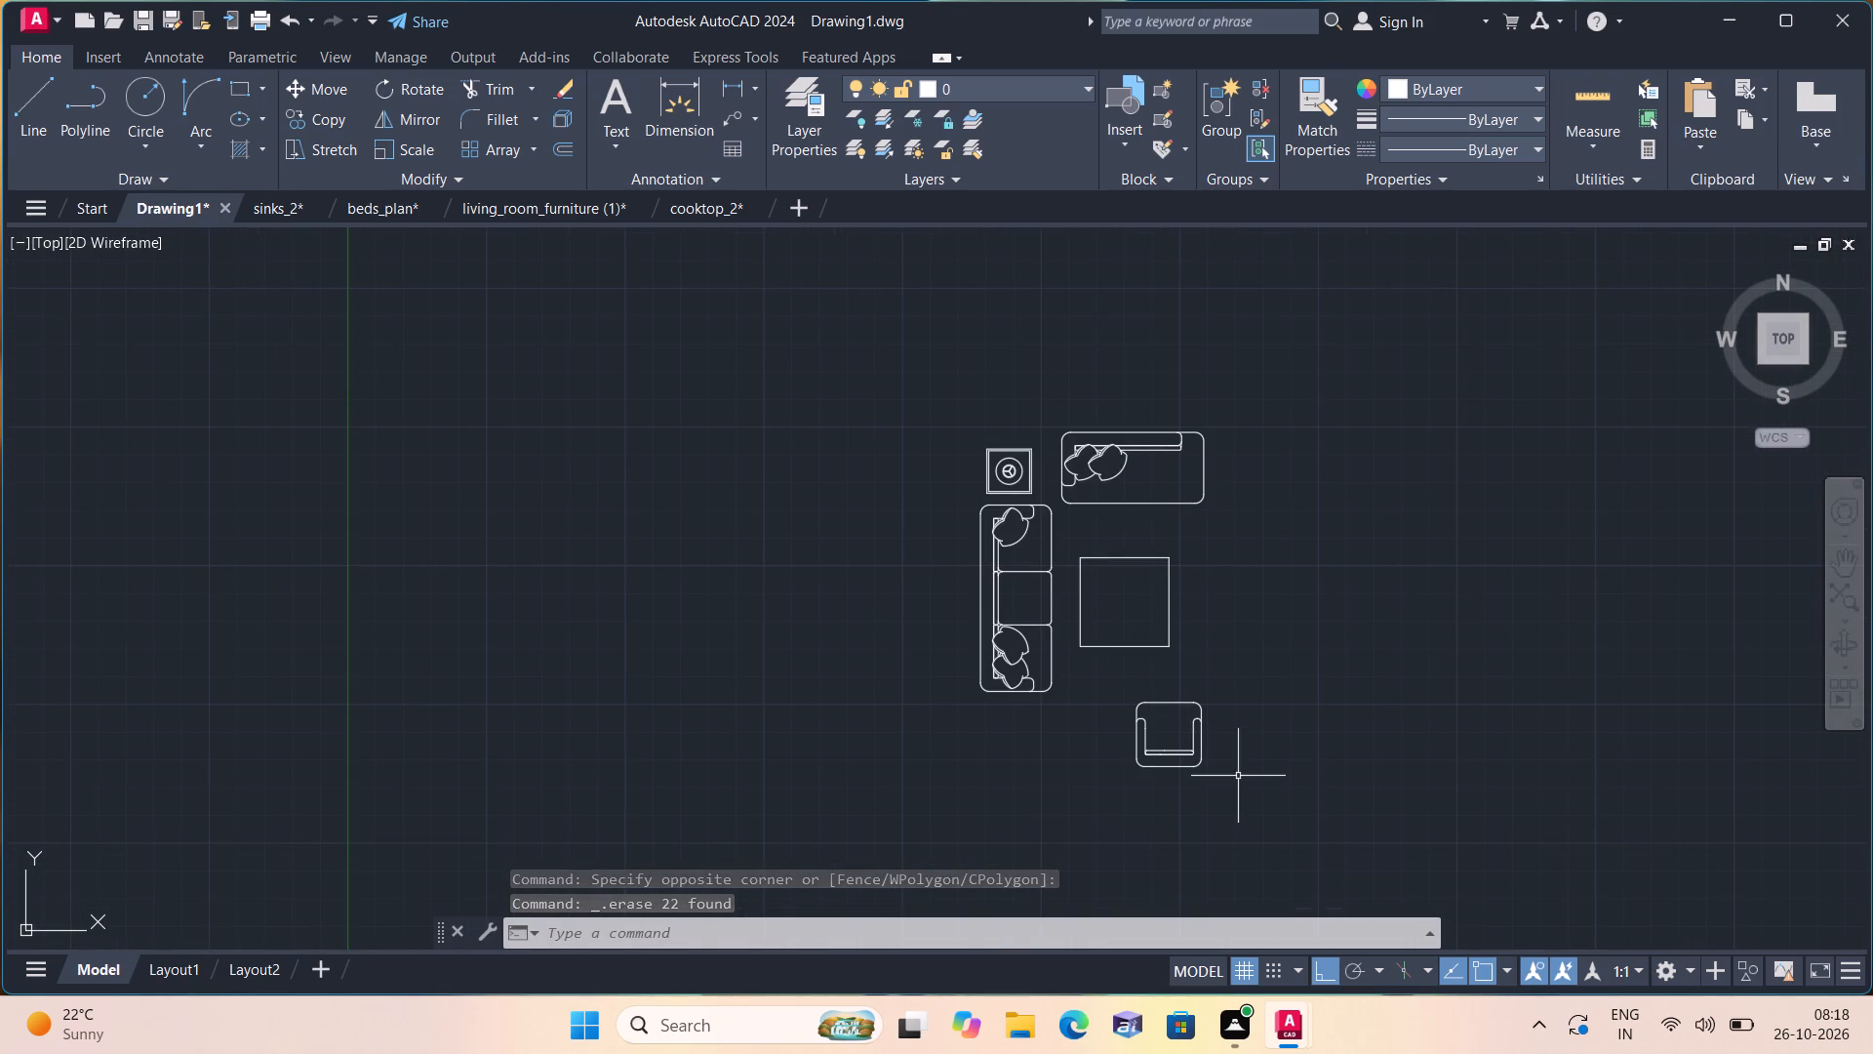
drag(1244, 792, 1239, 777)
click(879, 364)
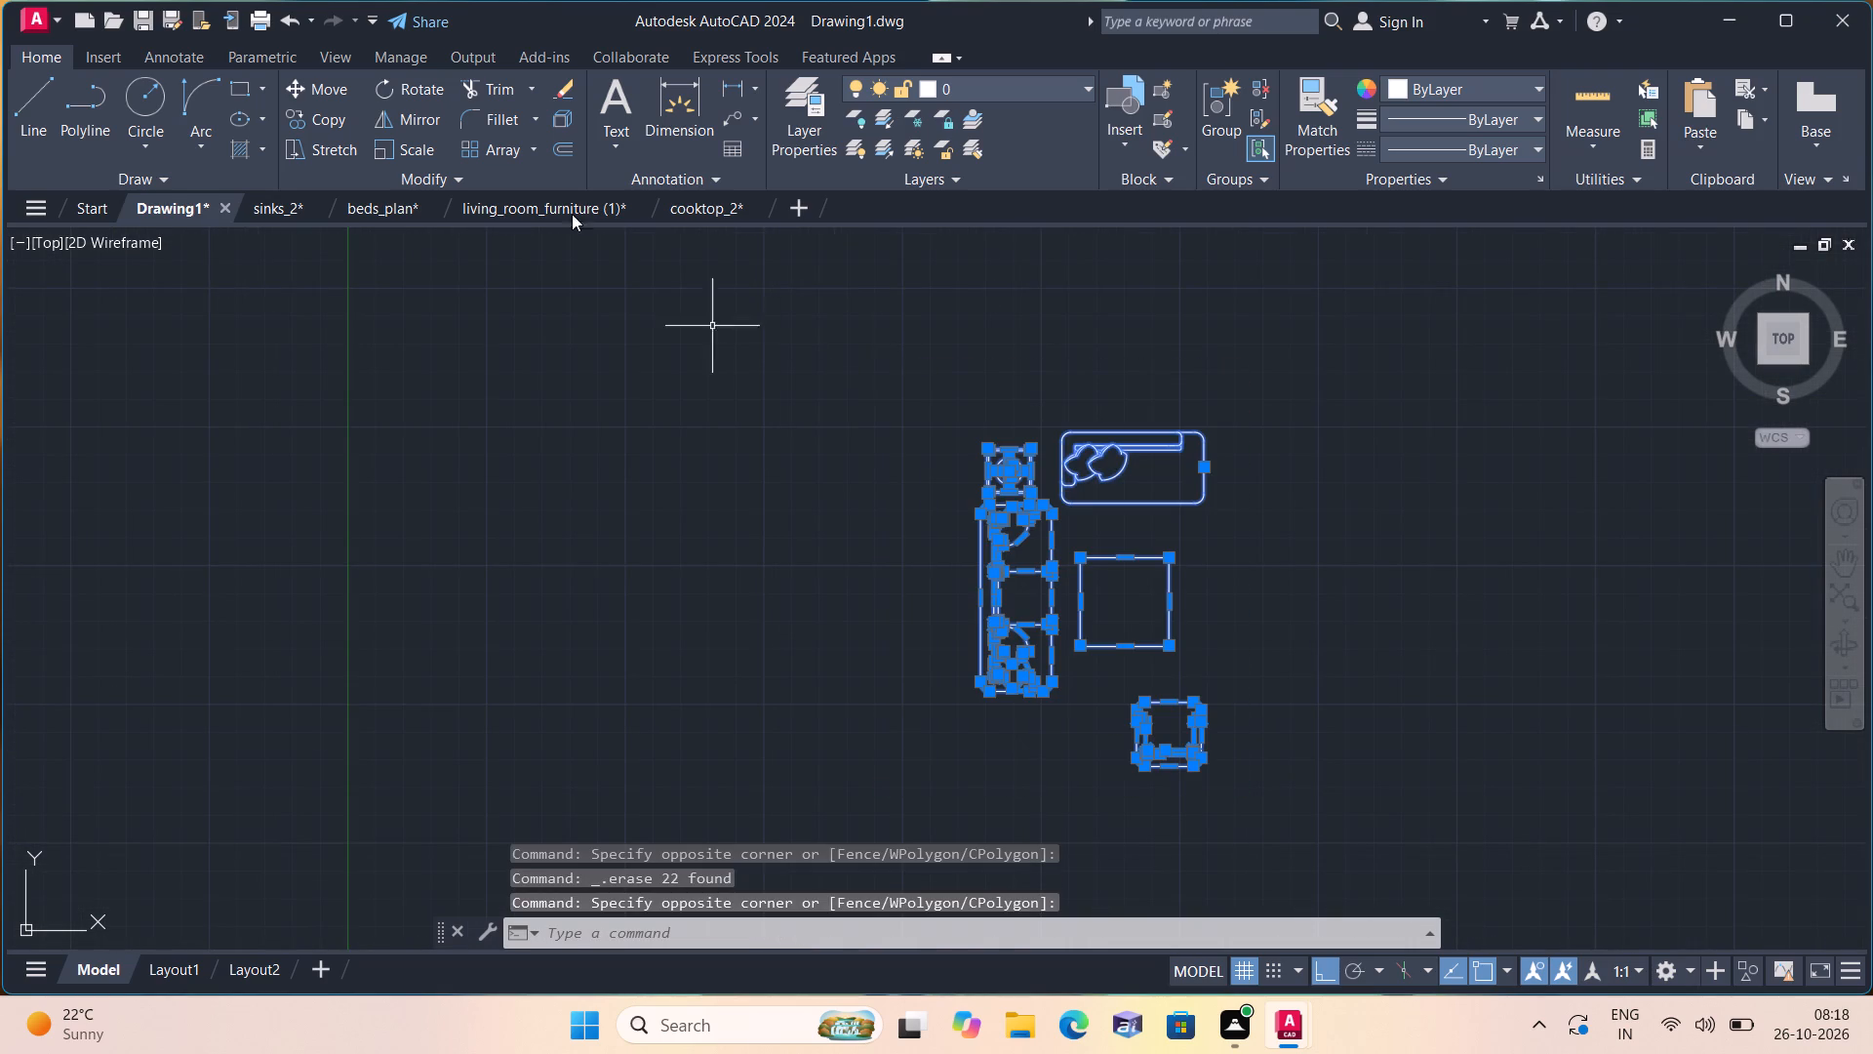
click(408, 150)
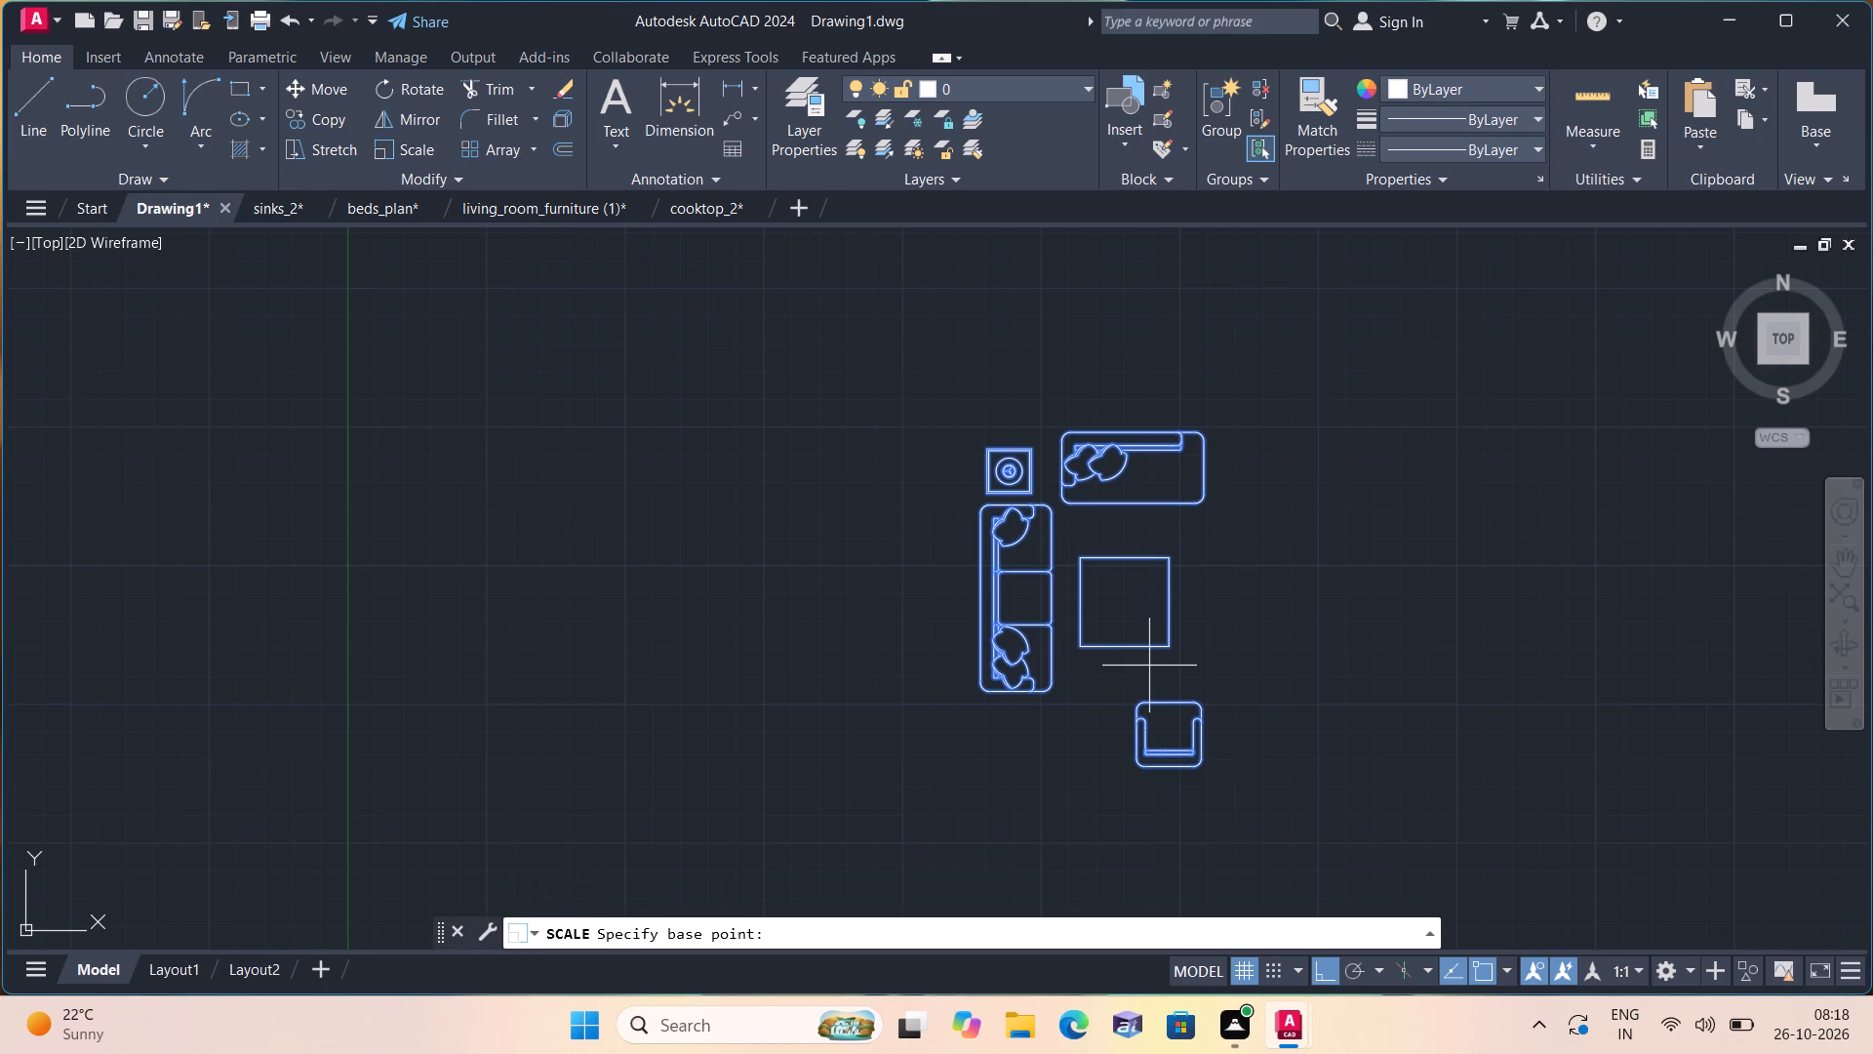
scroll(1156, 644, up, 1)
click(1120, 580)
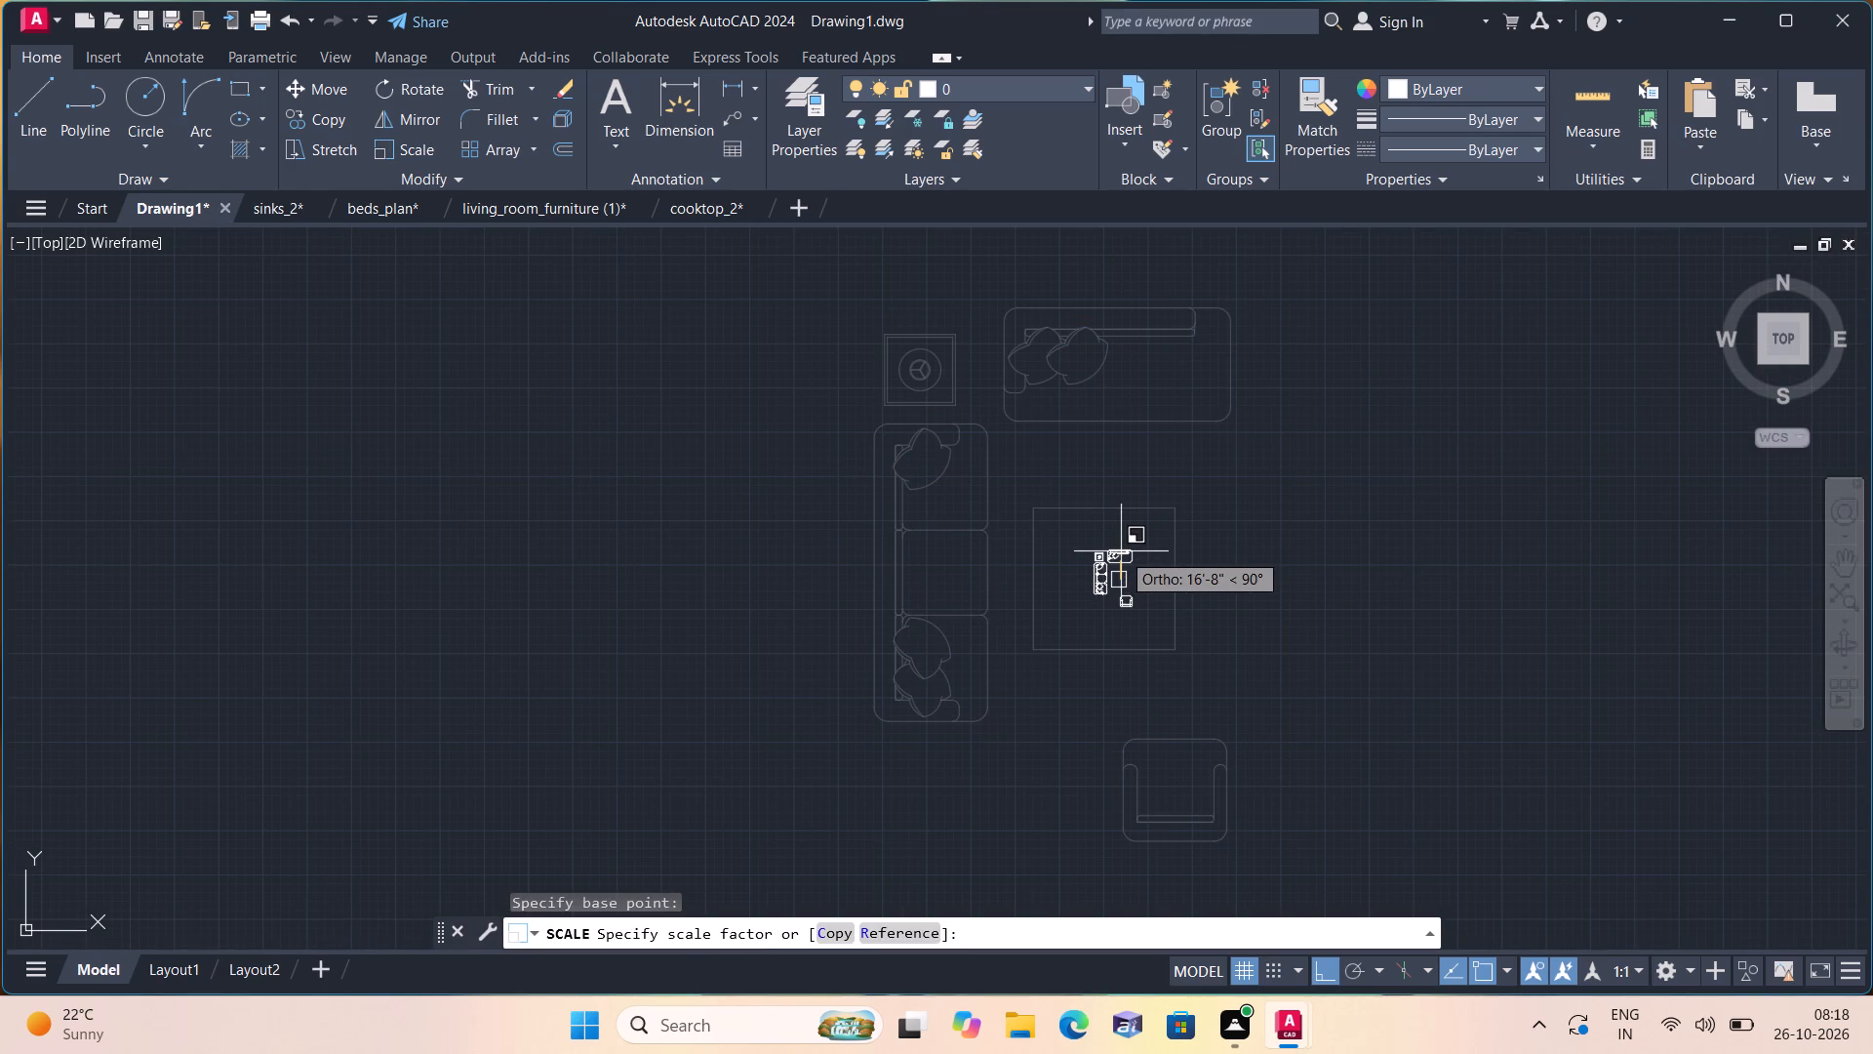
click(1122, 559)
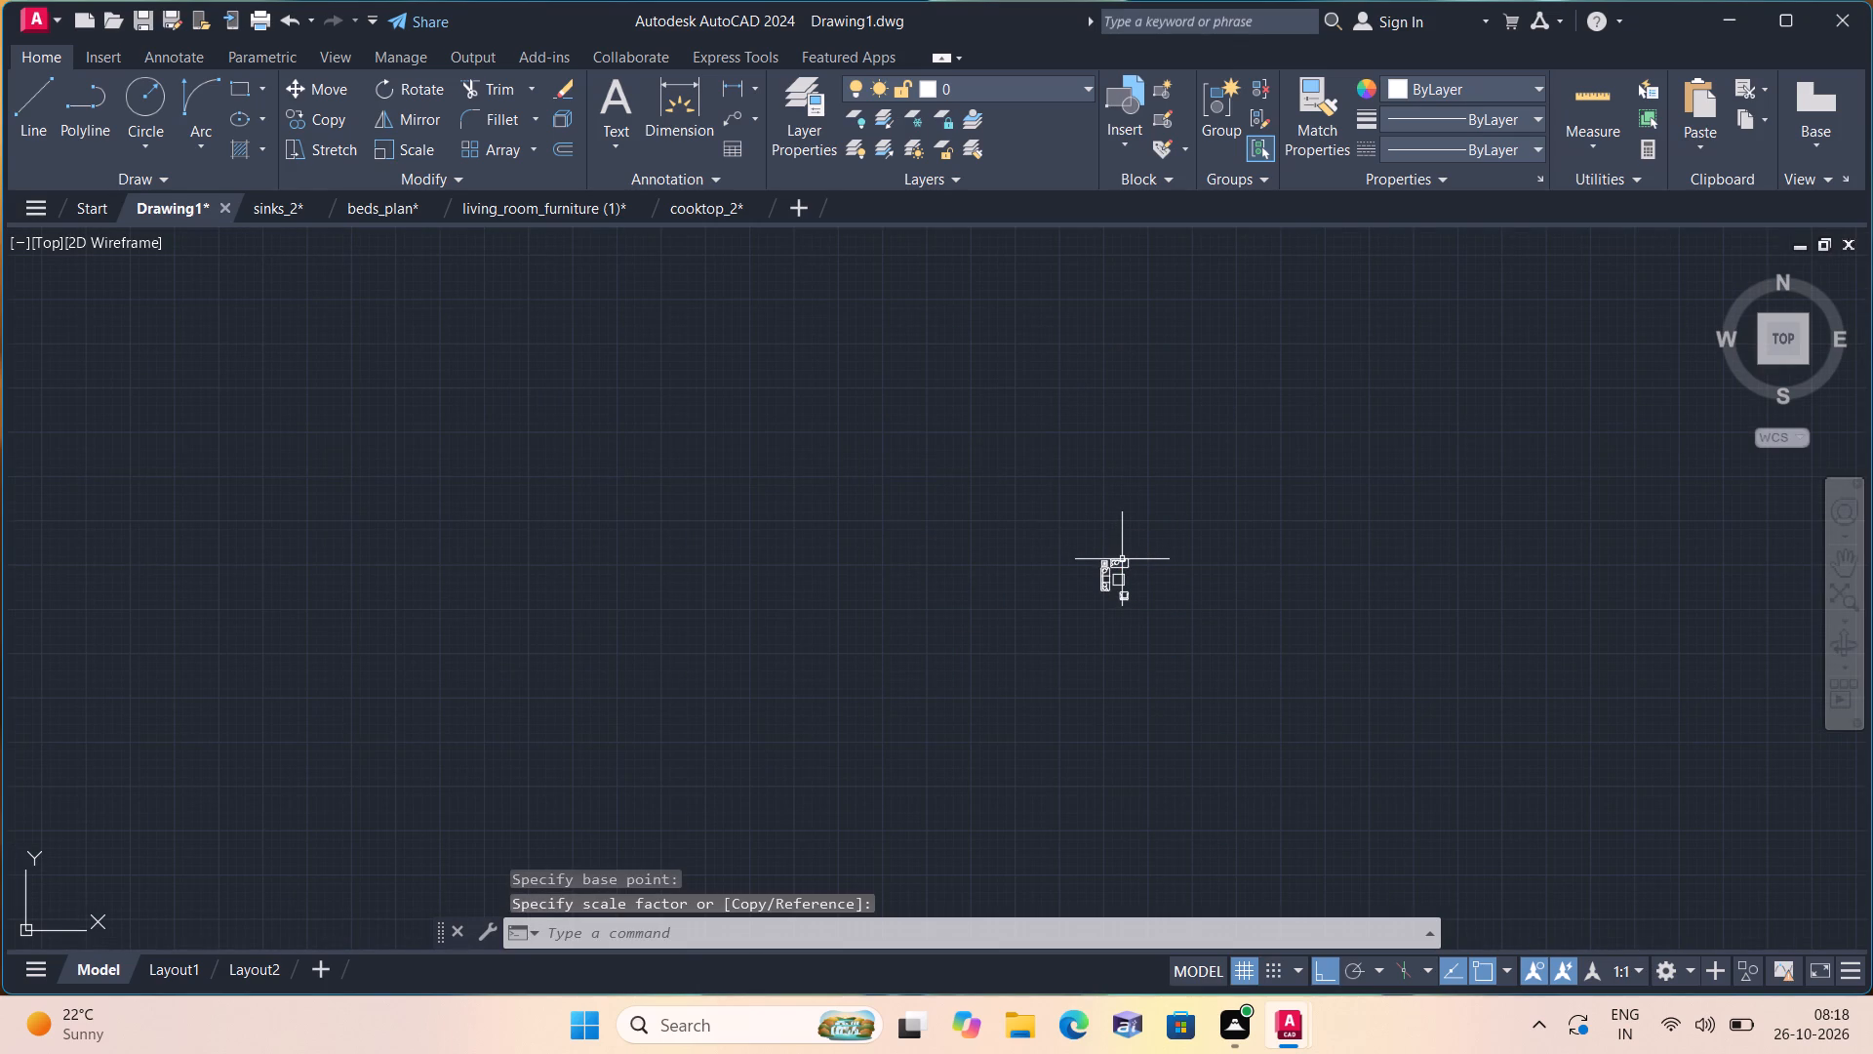
Turn off Ortho mode and move the living room furniture into the empty area just east of the ground floor plan.
key(F8)
drag(1190, 671, 1136, 576)
click(987, 452)
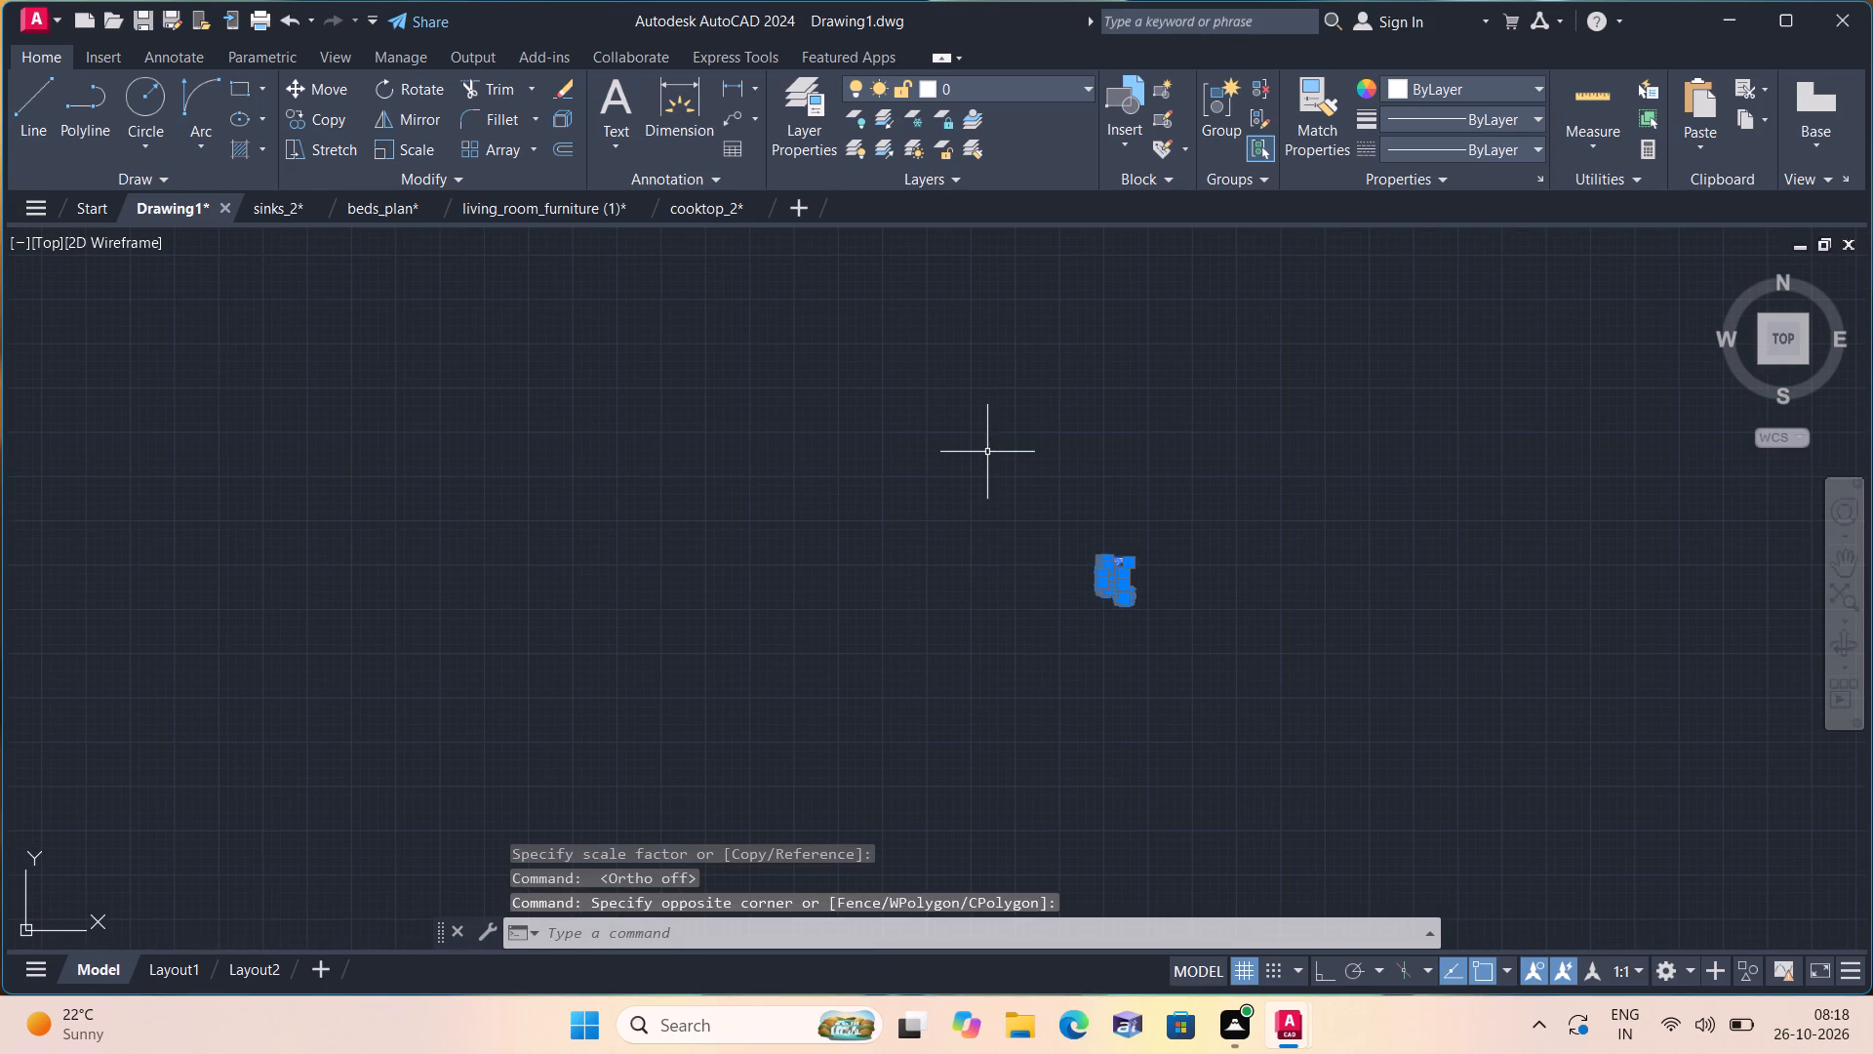
click(315, 81)
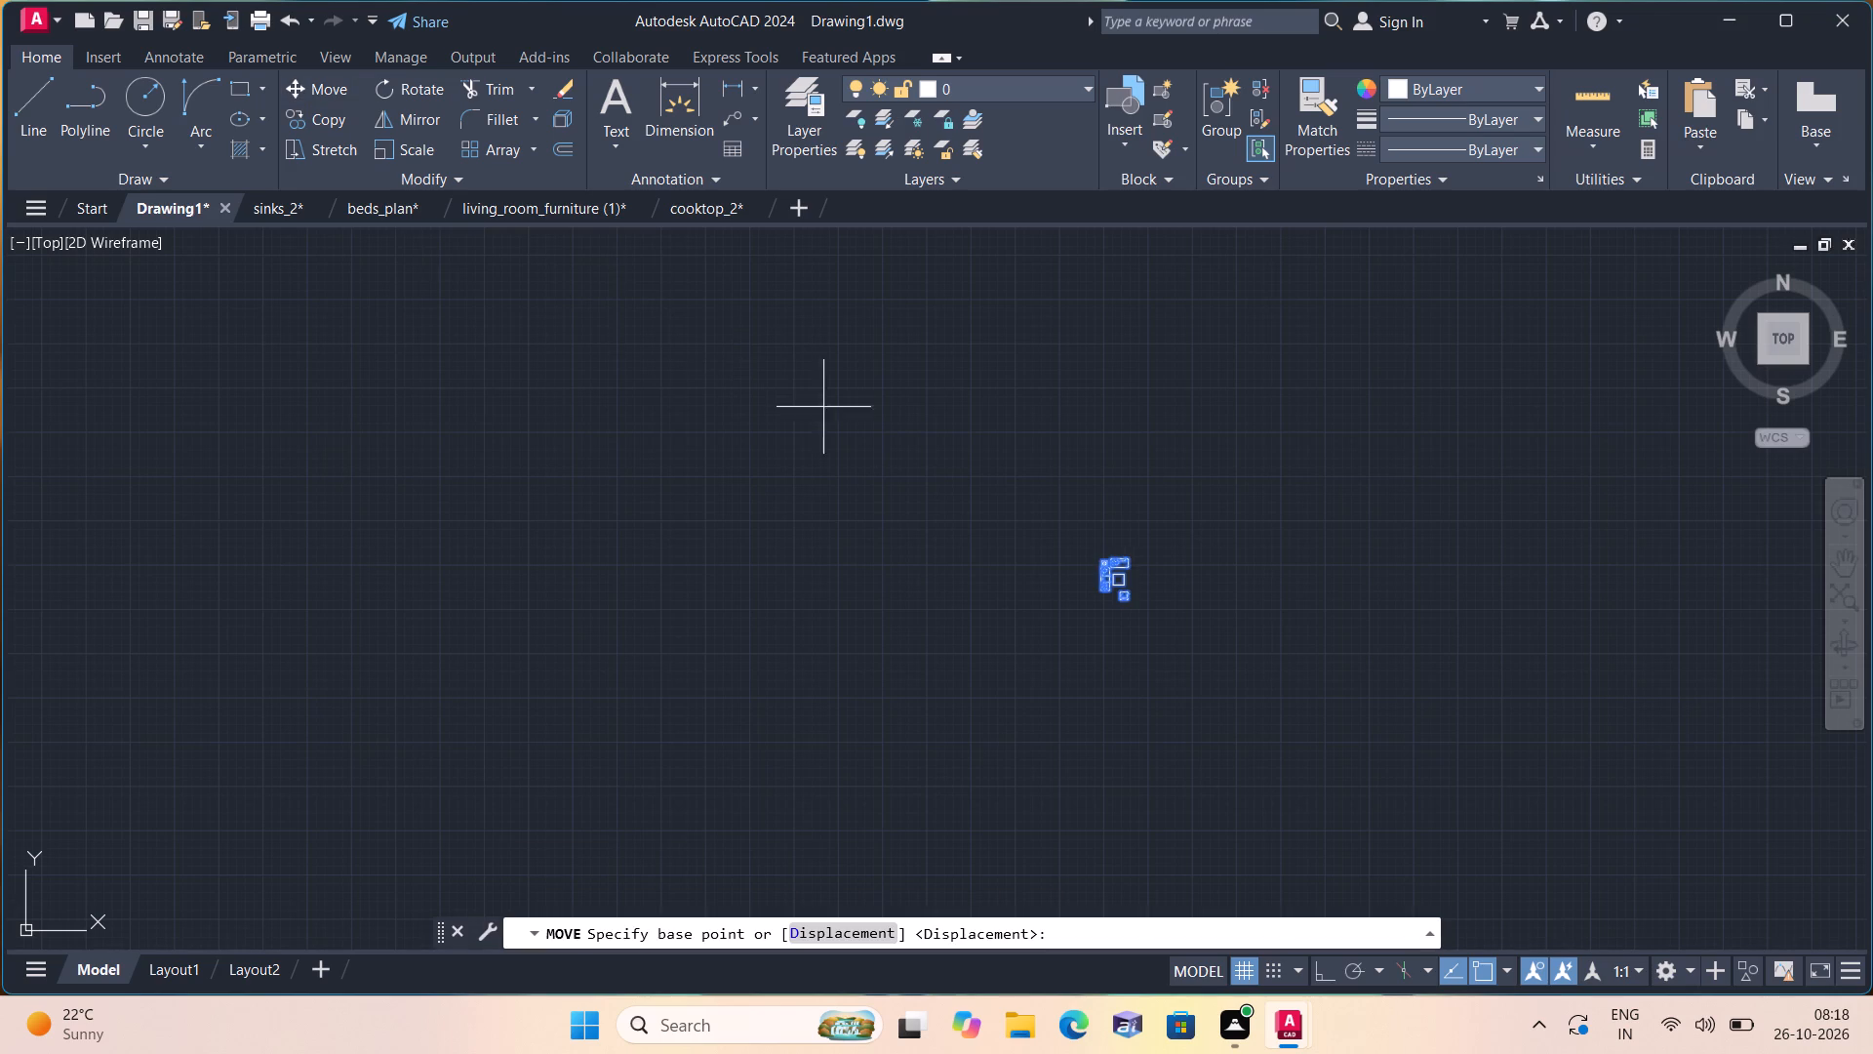
click(1109, 562)
scroll(955, 526, down, 3)
scroll(867, 552, down, 1)
middle_drag(866, 552, 906, 497)
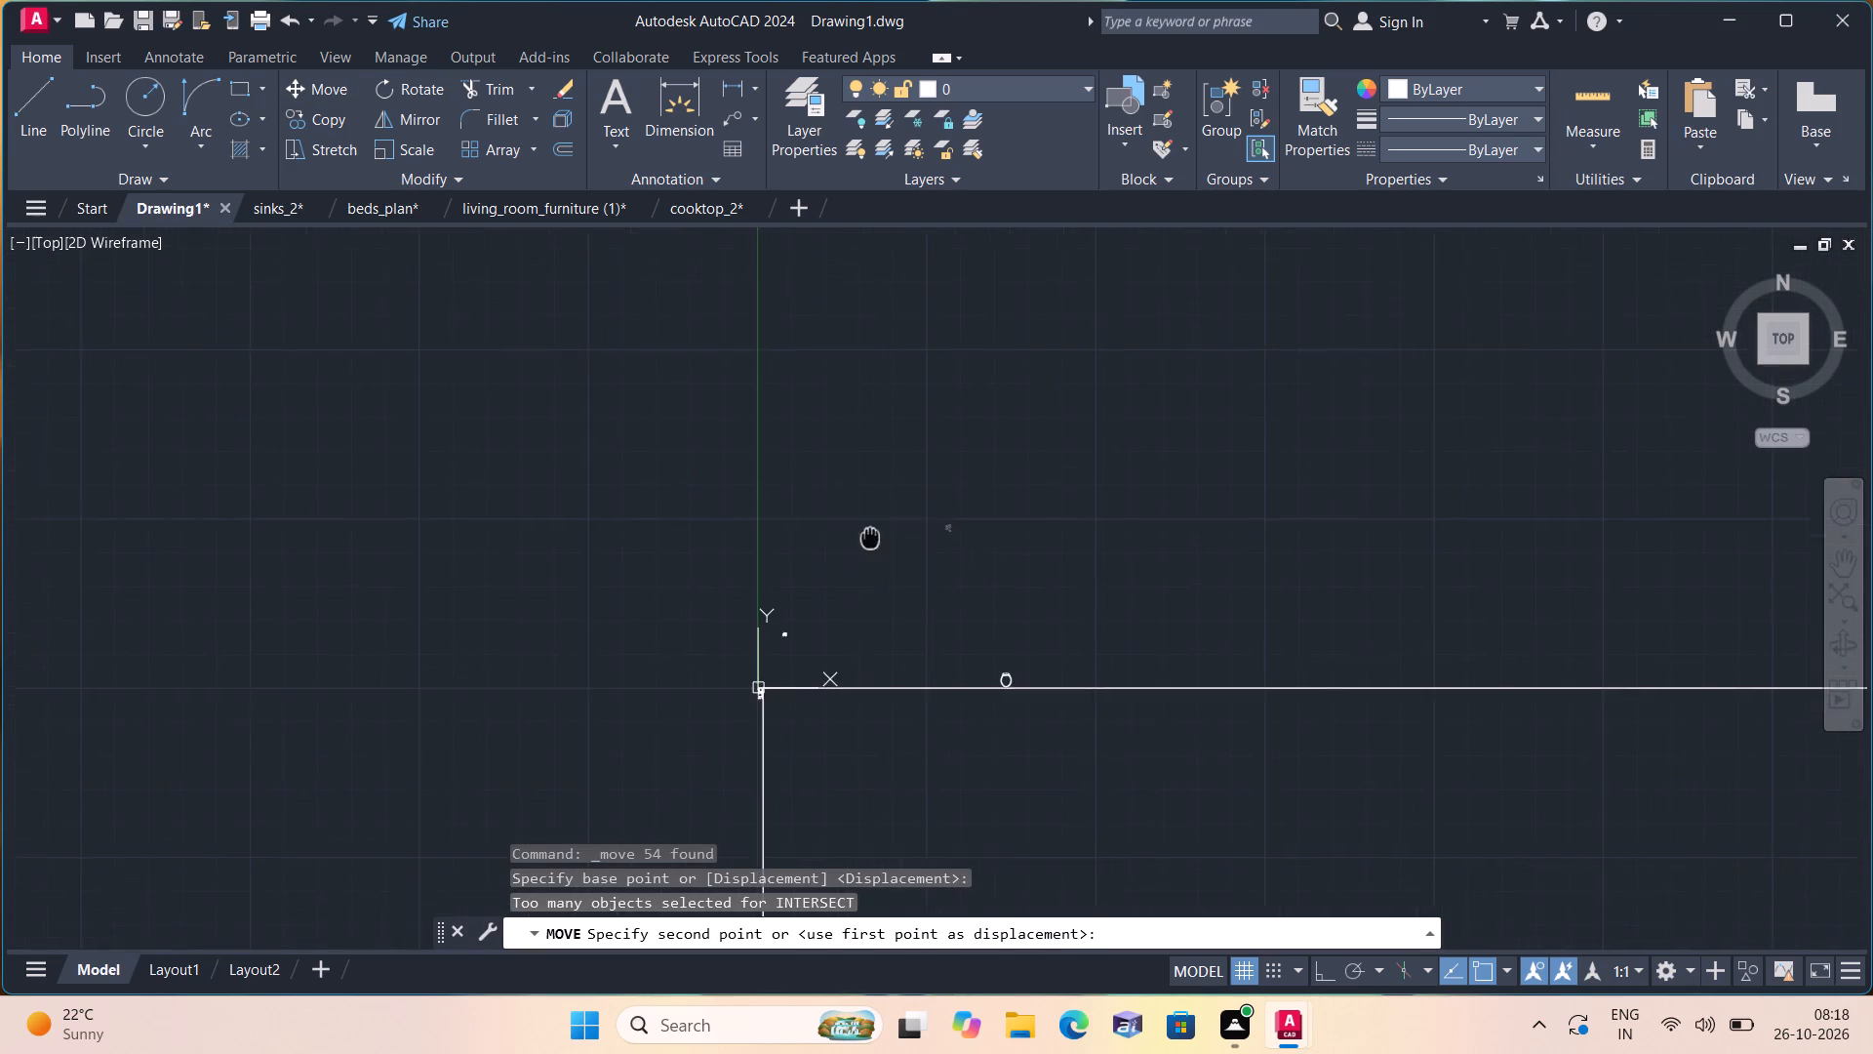
middle_drag(906, 497, 911, 487)
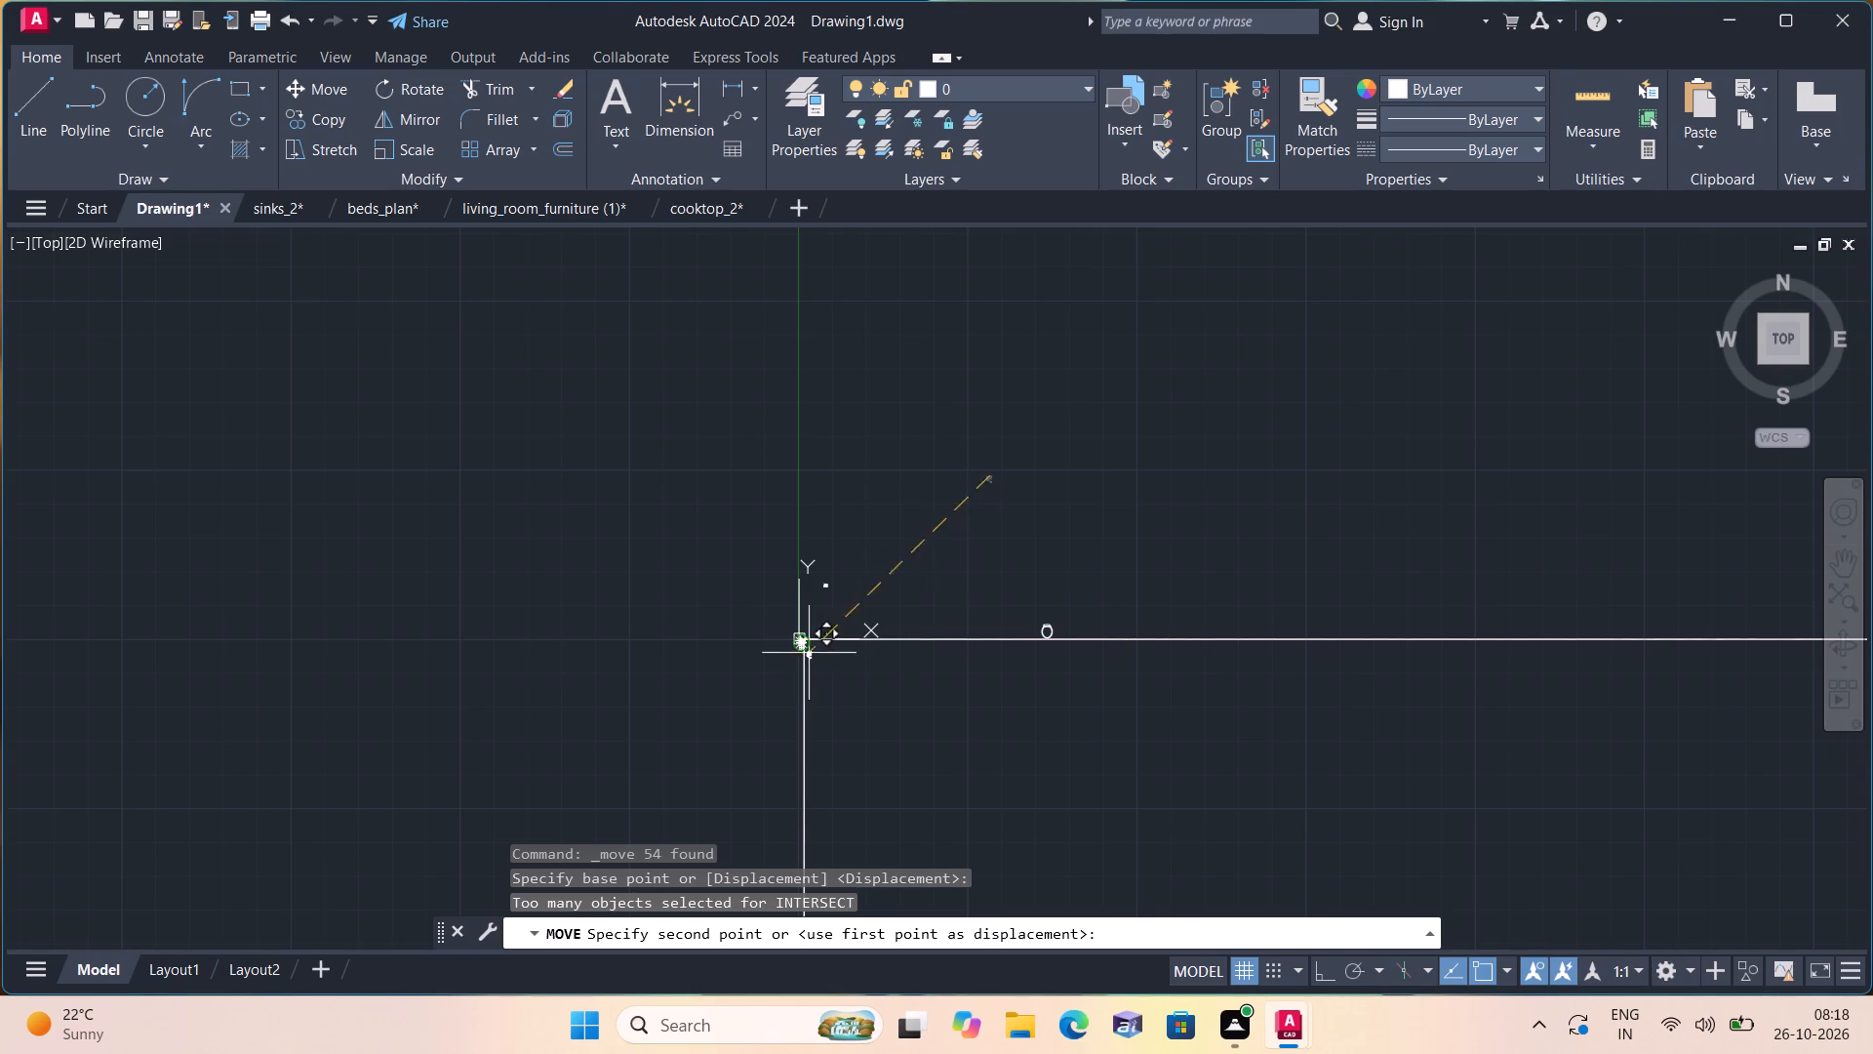
scroll(802, 652, up, 8)
middle_drag(1080, 603, 717, 477)
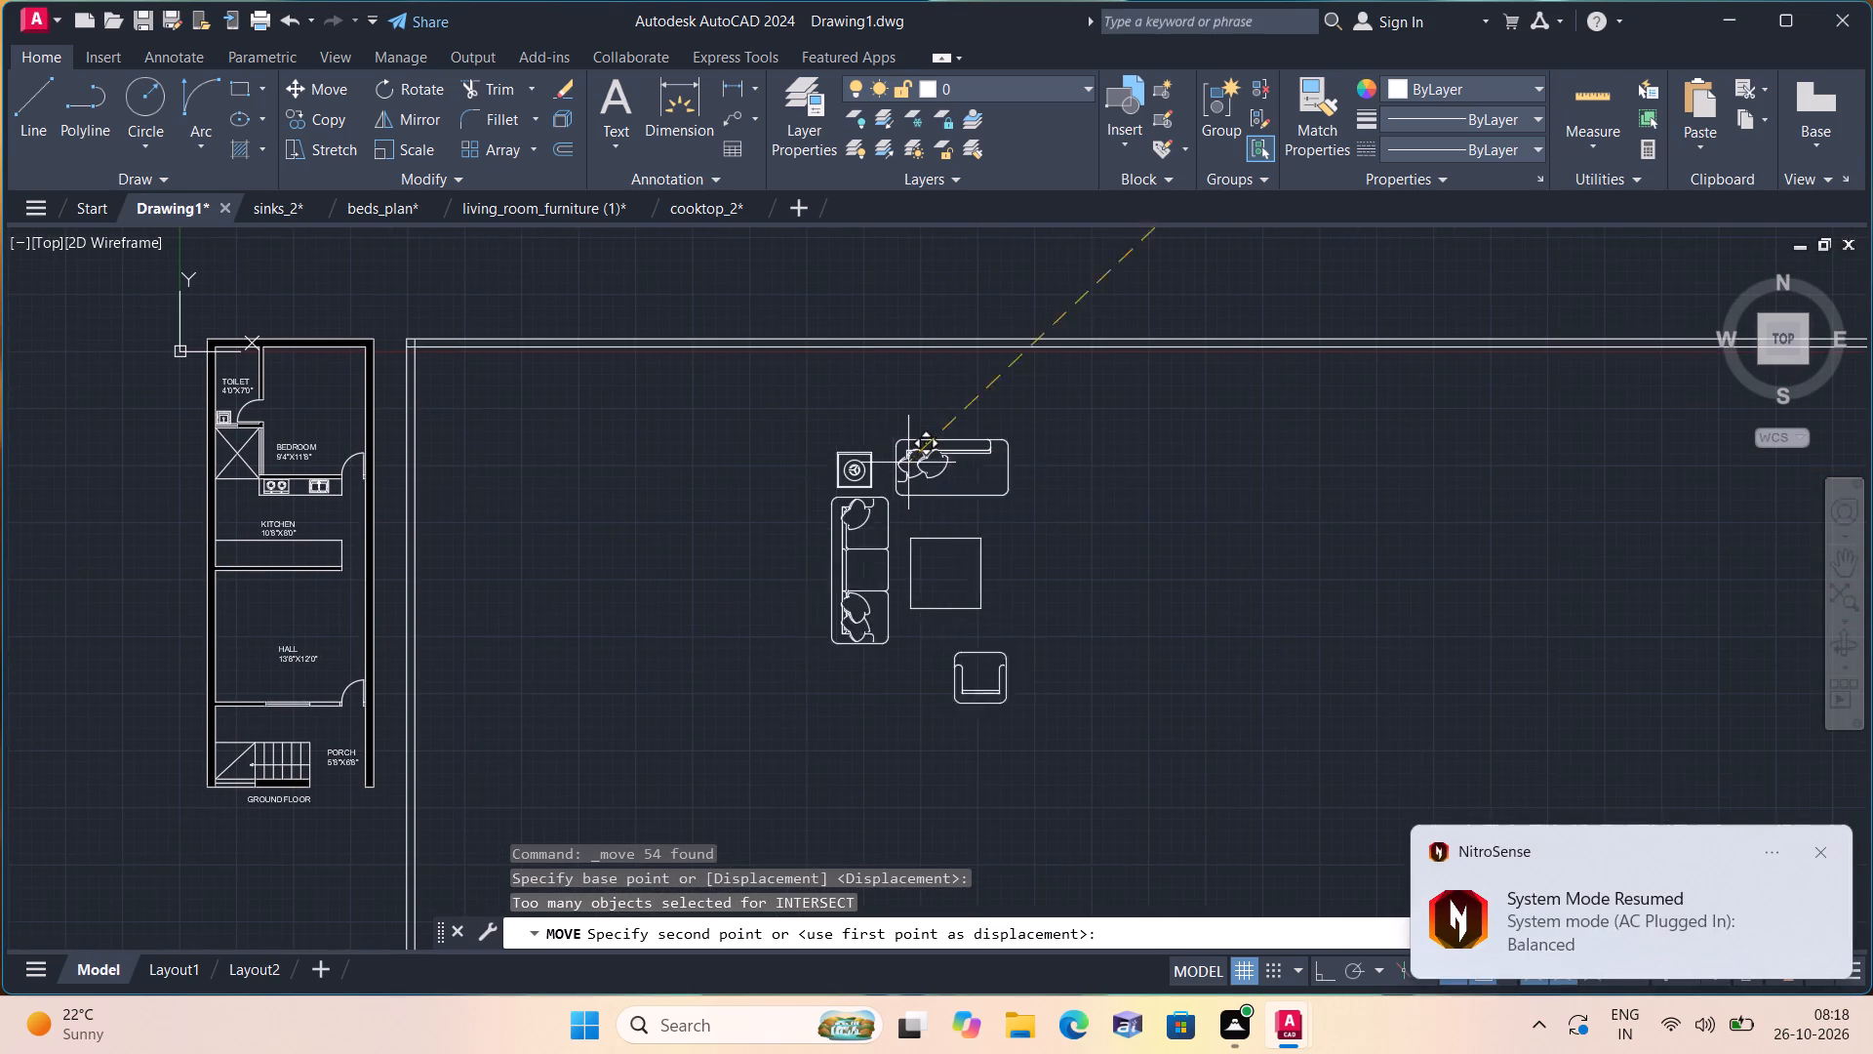
click(830, 463)
Scale the living room furniture freehand about a point inside the square table, down to roughly one tenth of its size.
click(715, 410)
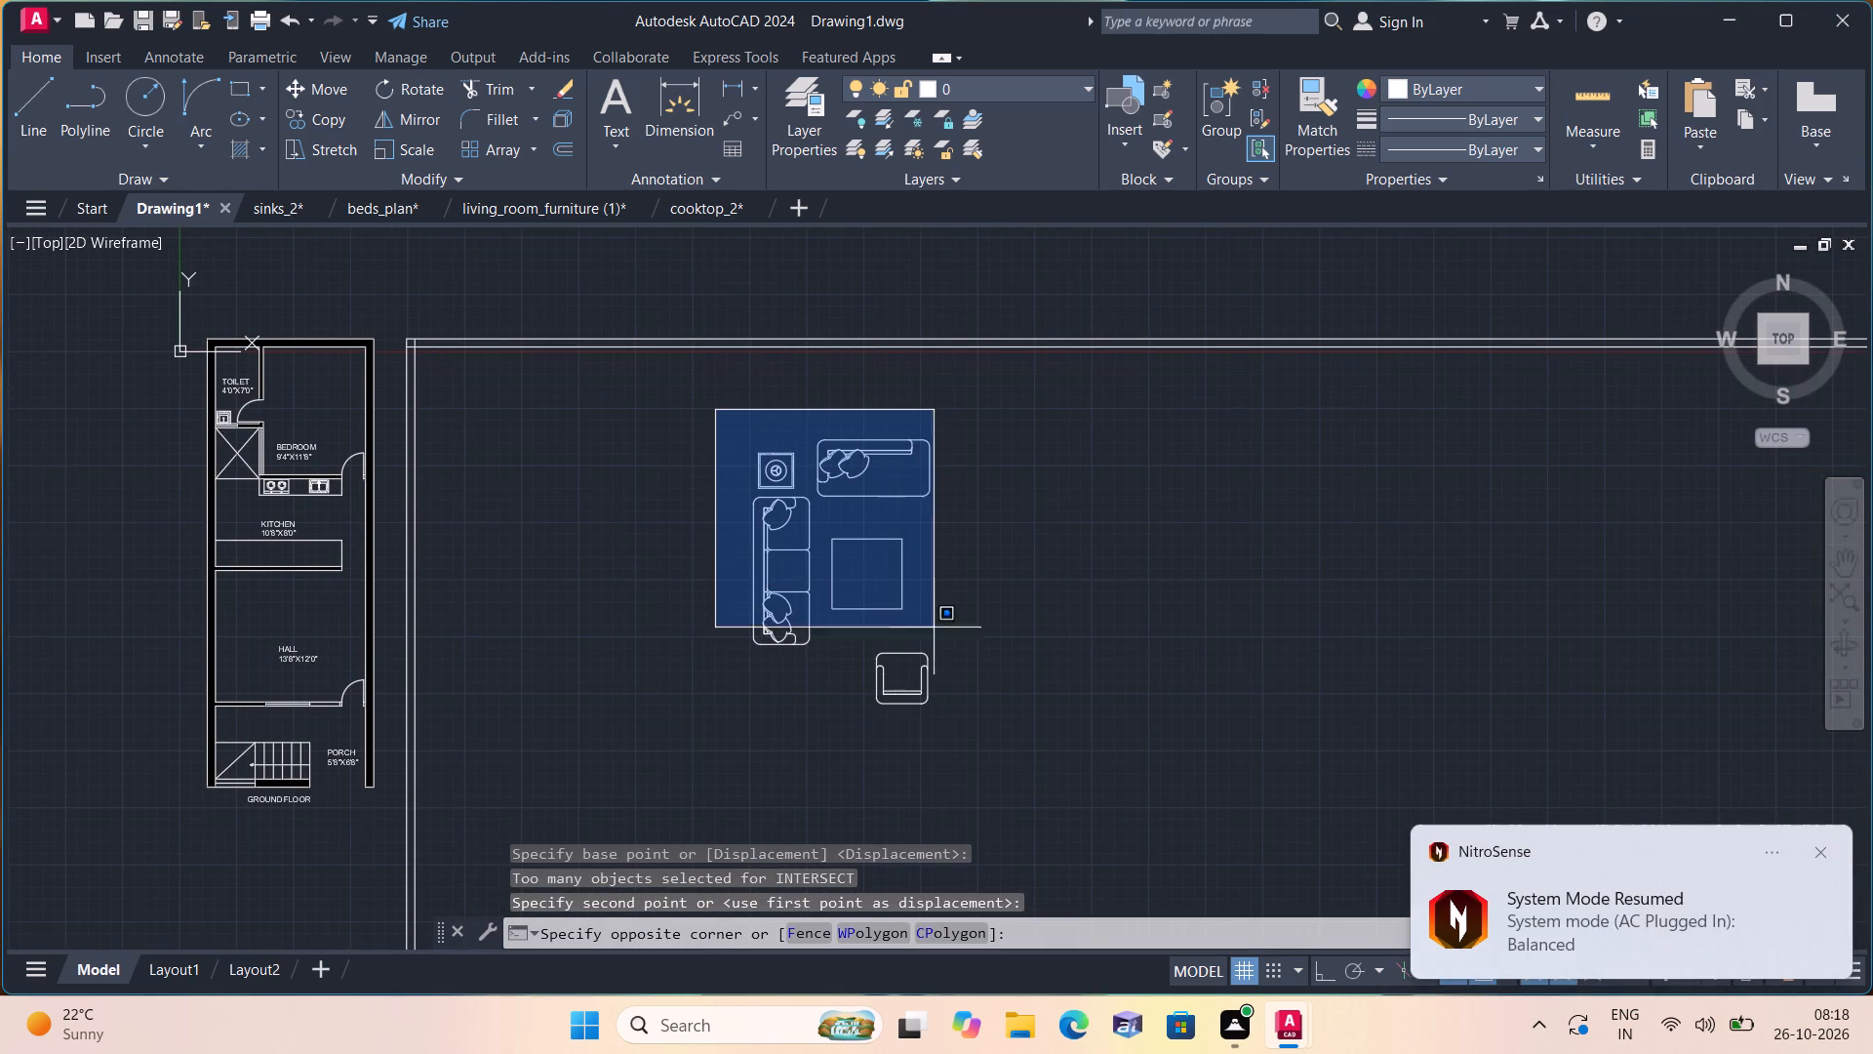
click(1028, 789)
click(413, 148)
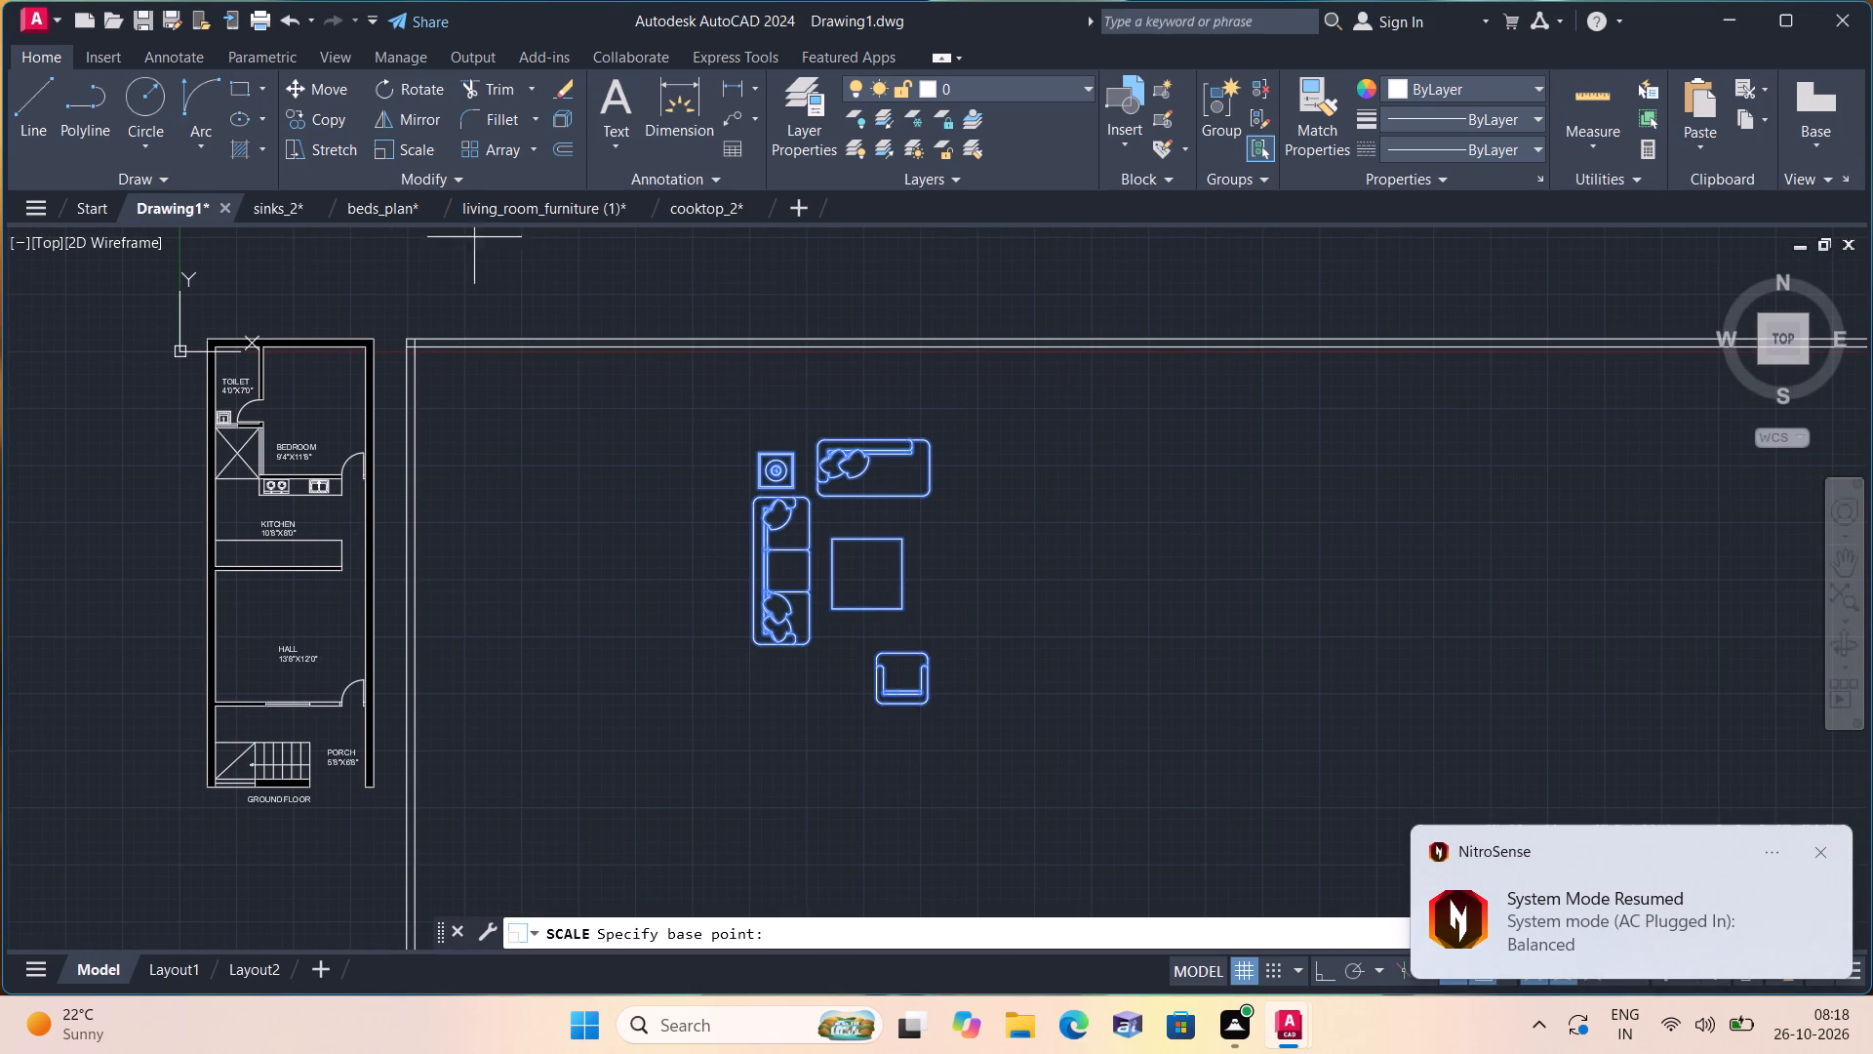
scroll(842, 544, up, 1)
click(876, 595)
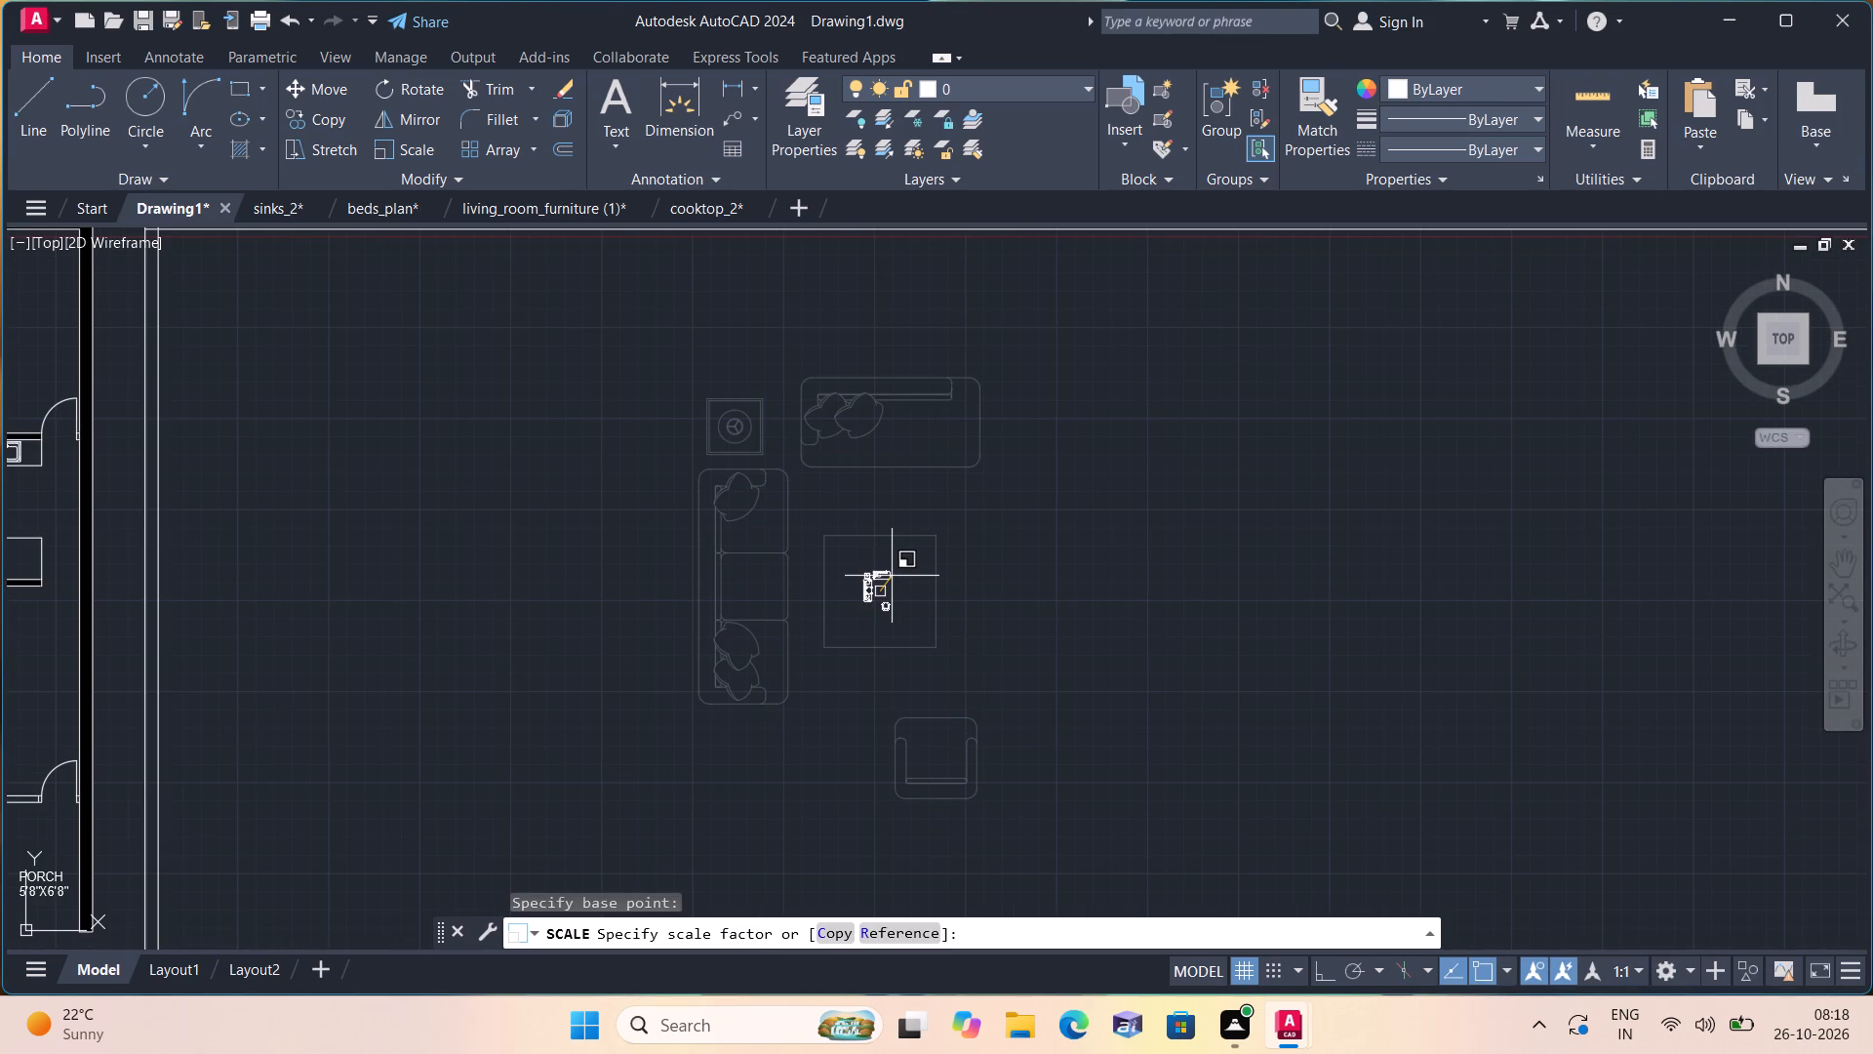
click(892, 579)
Move the living room furniture into the hall, above and to the left of the HALL label.
drag(961, 670, 929, 633)
click(741, 468)
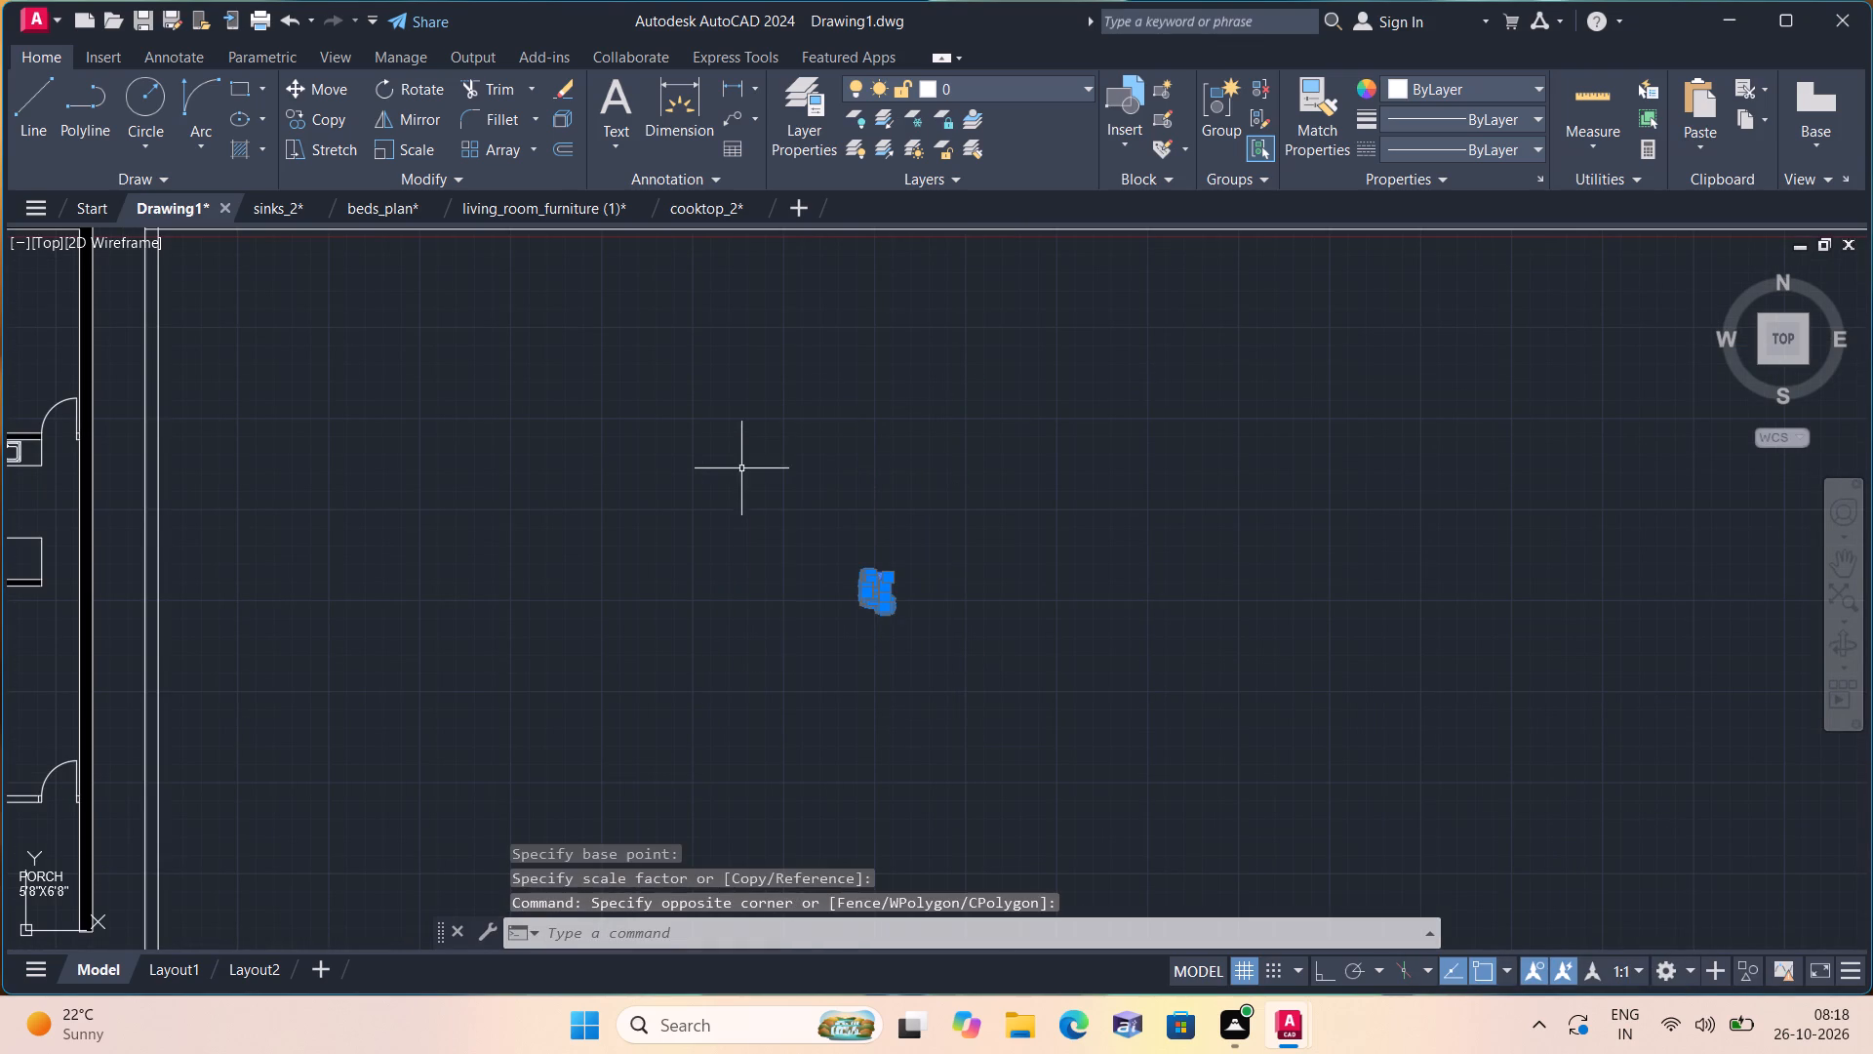
click(304, 82)
click(873, 589)
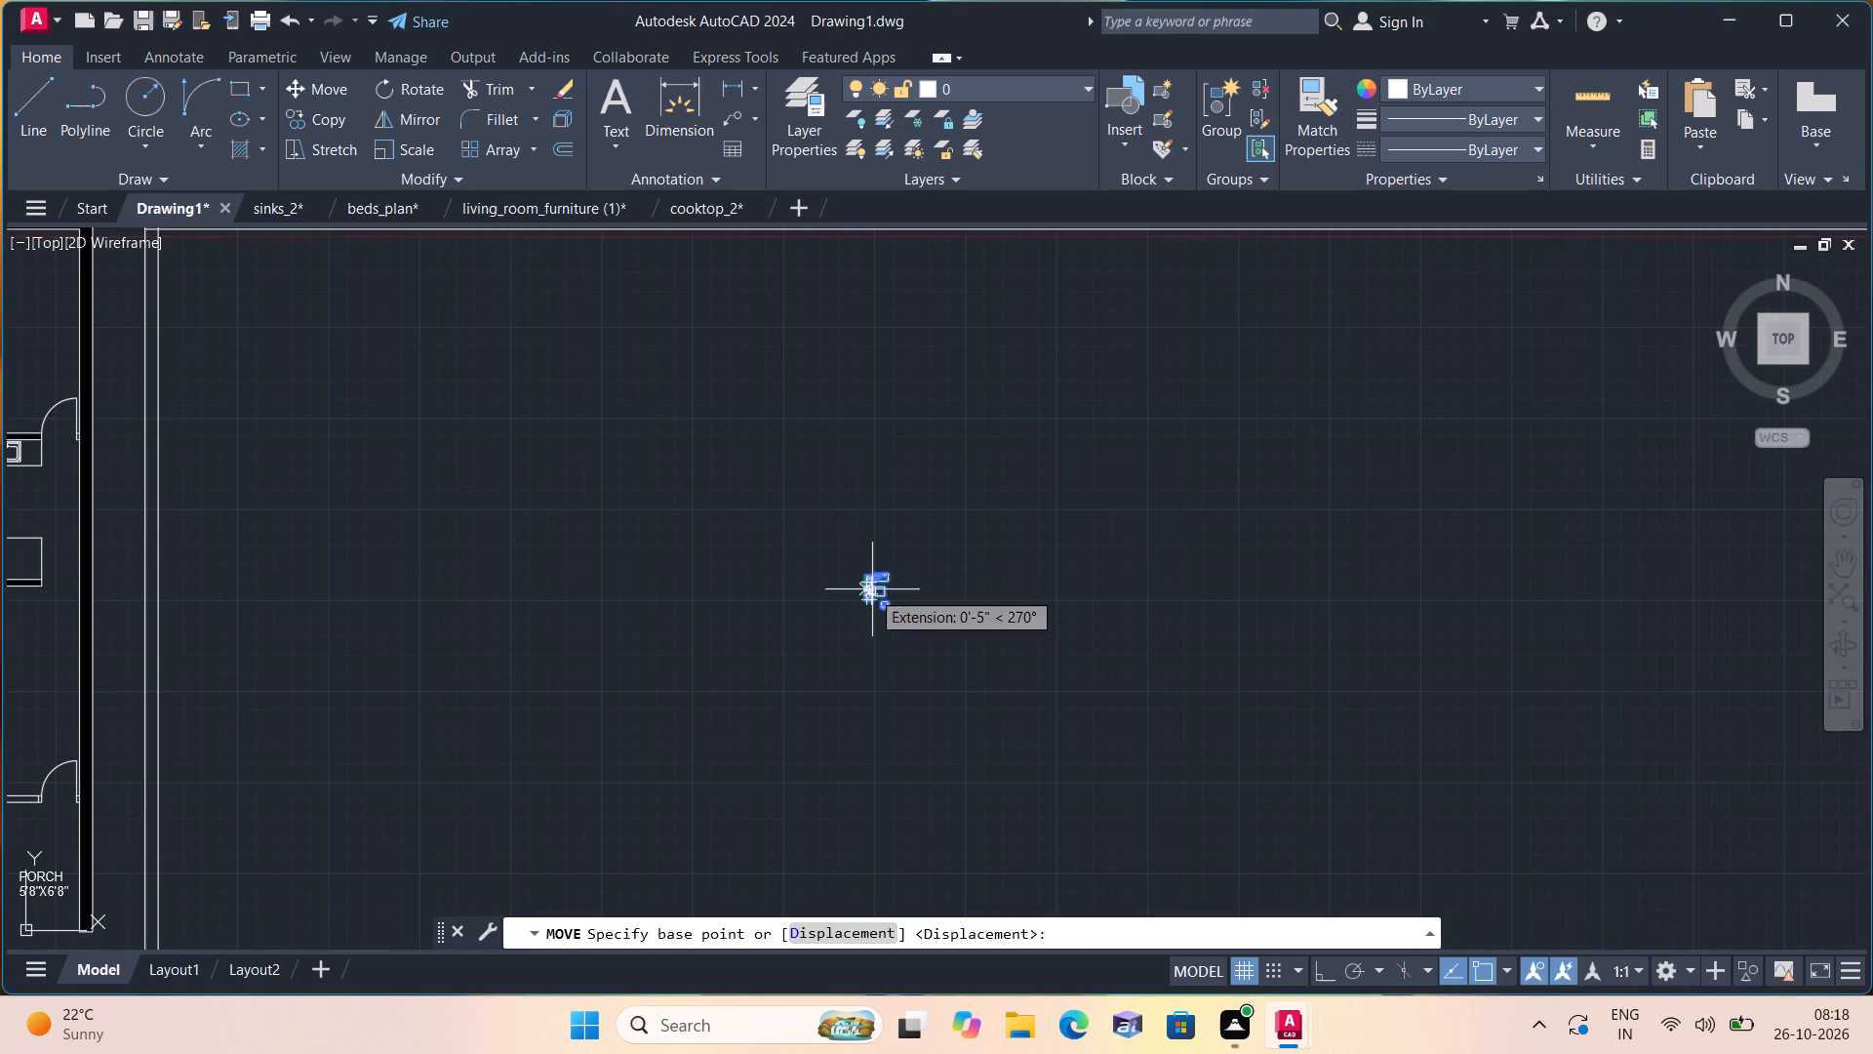
scroll(778, 590, down, 2)
middle_drag(787, 568, 939, 354)
scroll(579, 392, up, 1)
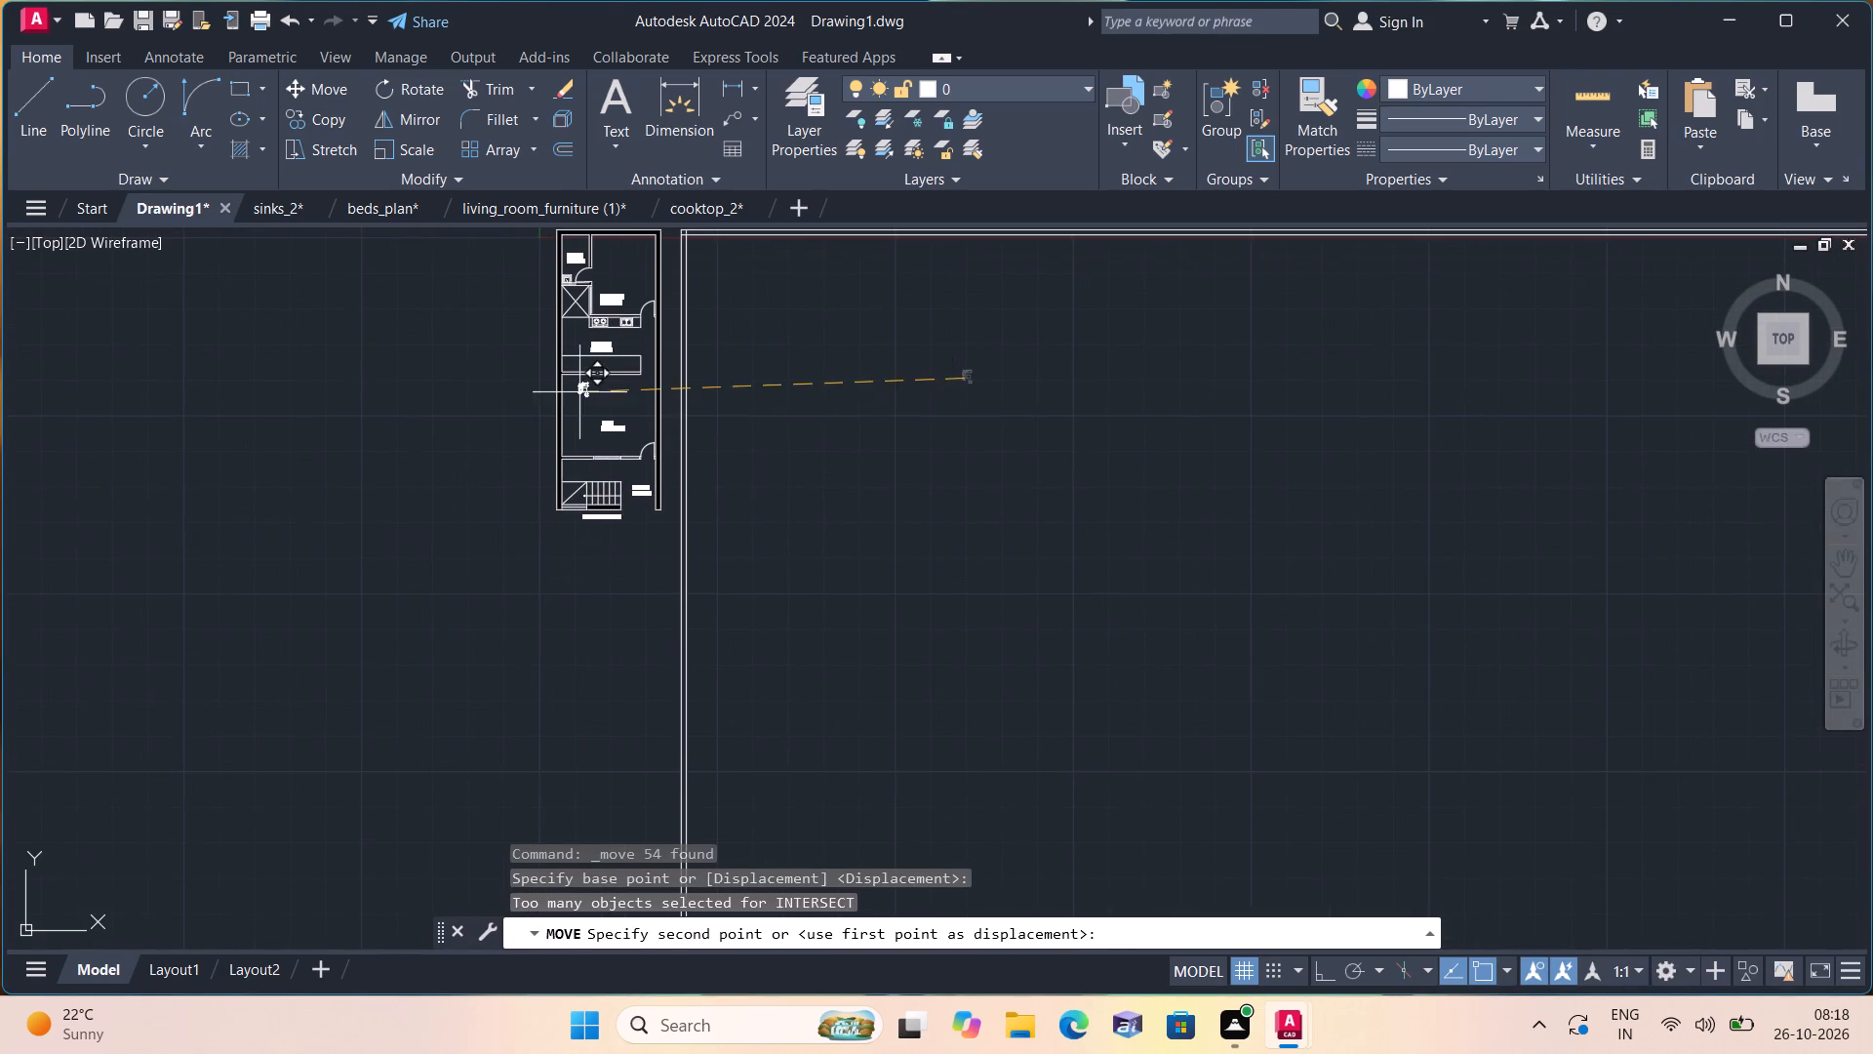
scroll(579, 392, up, 4)
middle_drag(686, 591, 755, 381)
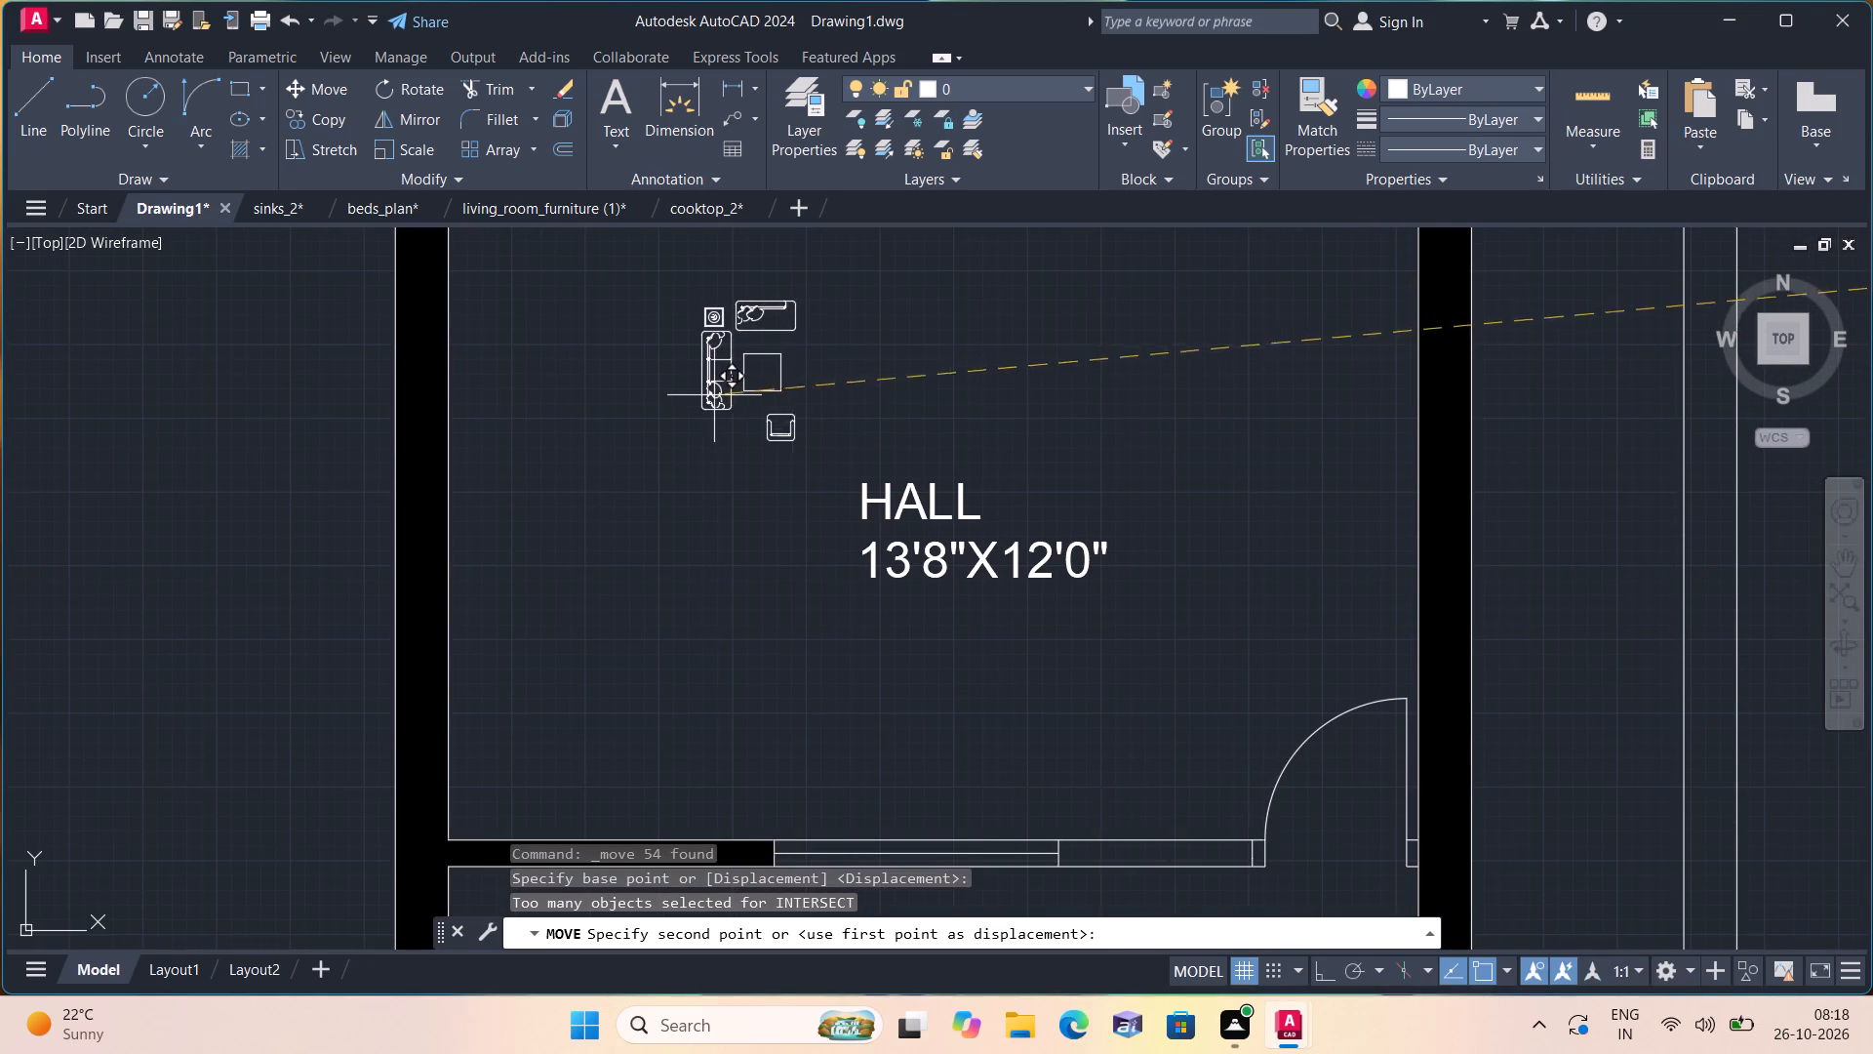
click(680, 438)
Move the armchair away from the set to just above the window in the hall's lower wall.
scroll(733, 482, up, 2)
drag(845, 534, 830, 512)
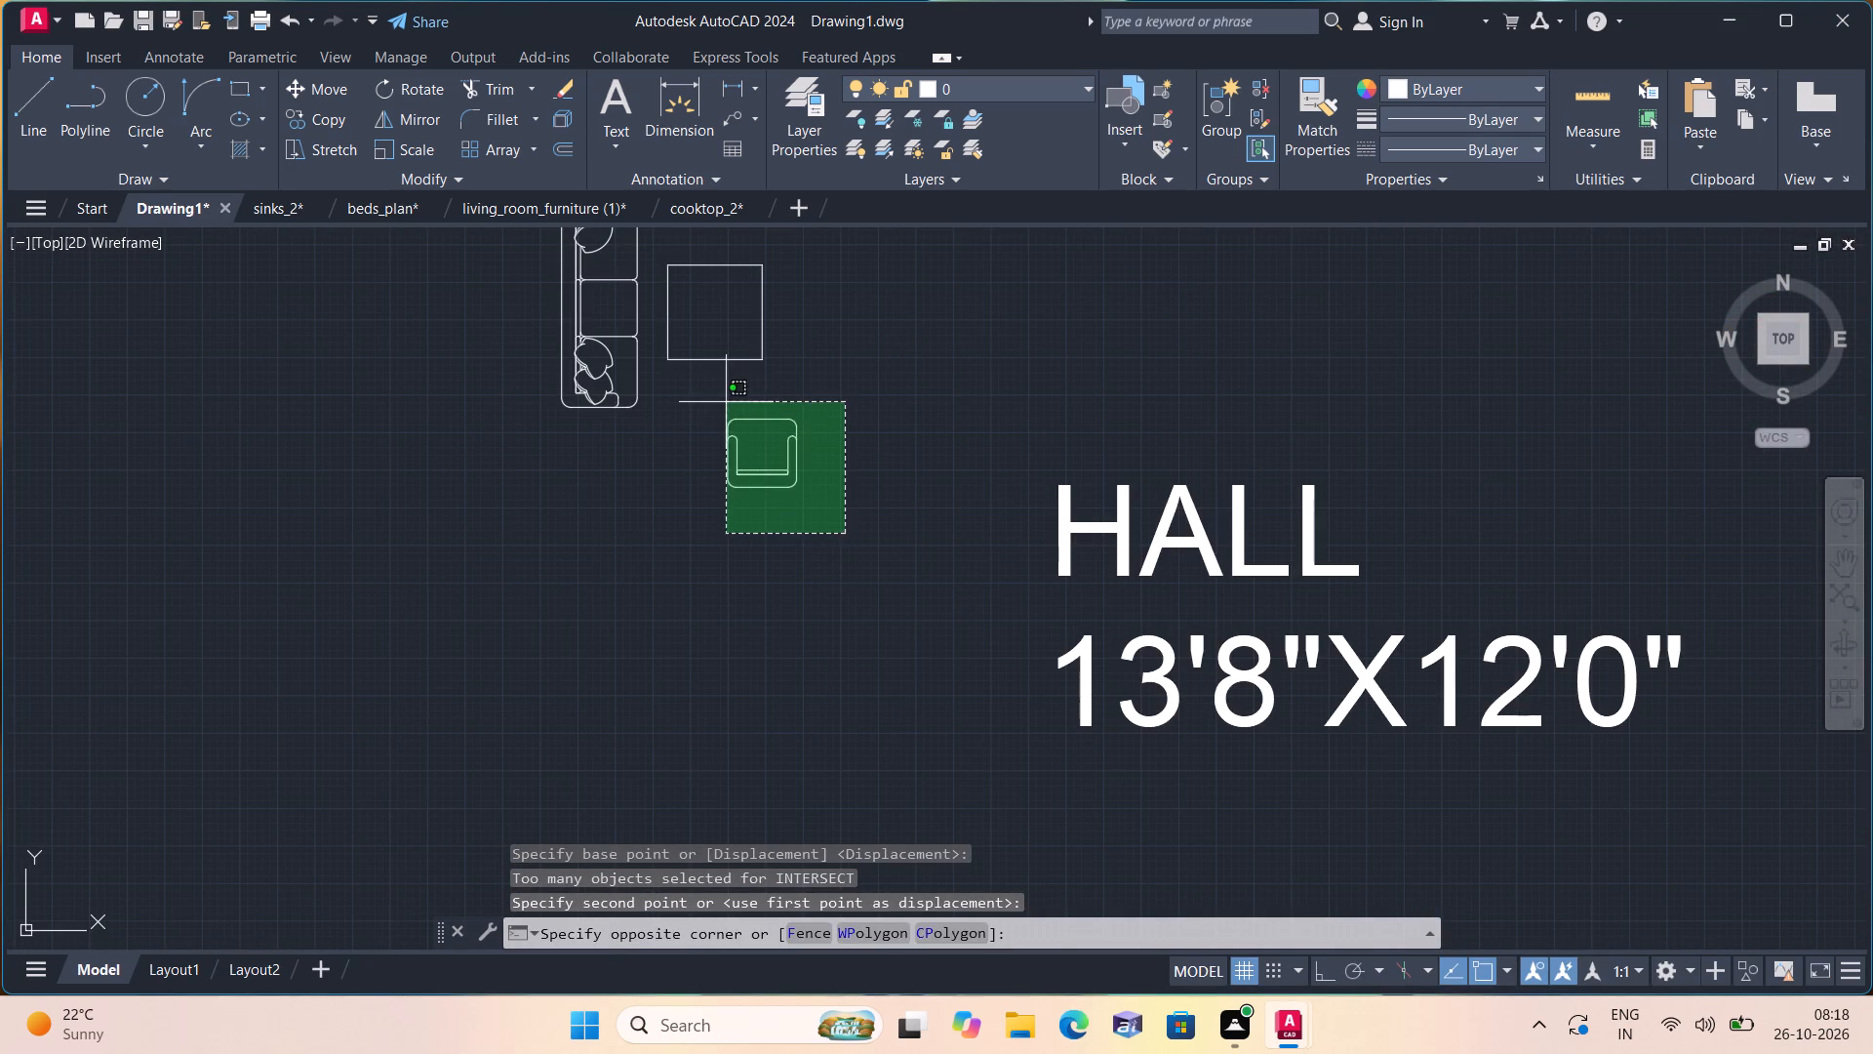
click(714, 406)
click(311, 88)
click(750, 462)
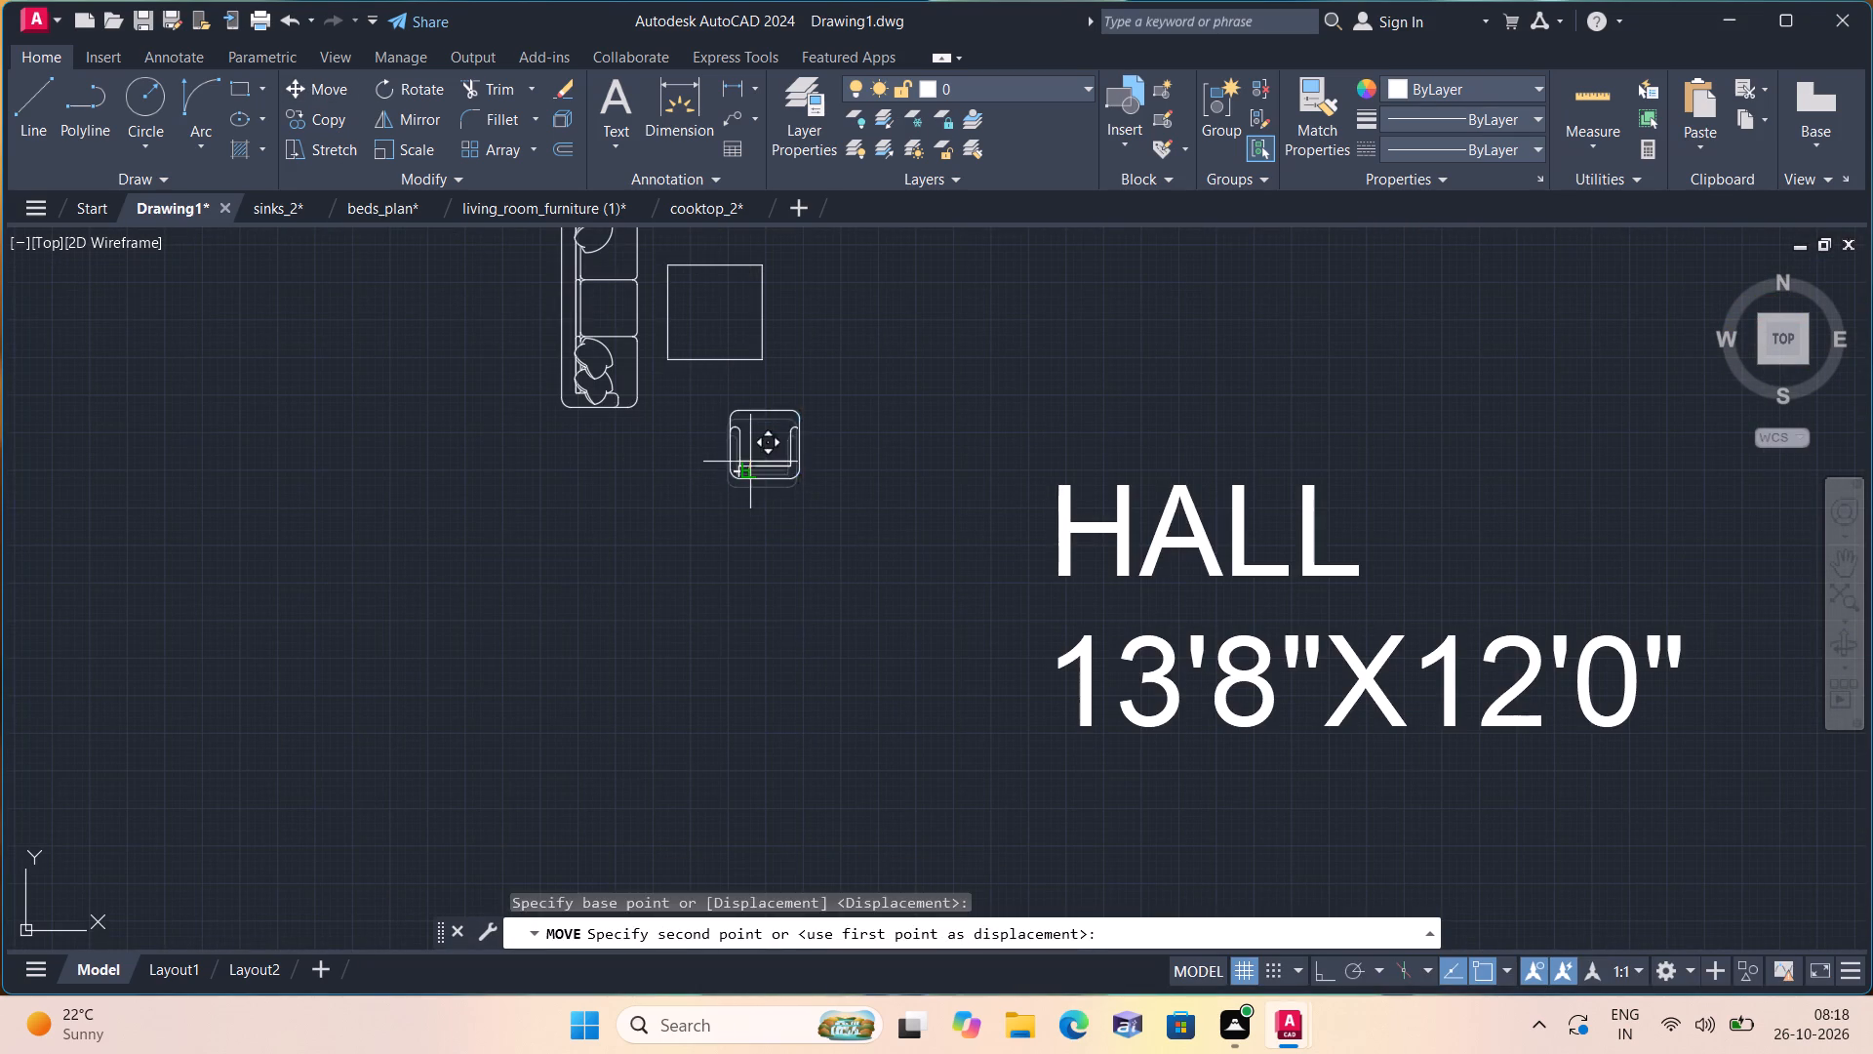
scroll(837, 620, down, 3)
middle_drag(882, 686, 707, 387)
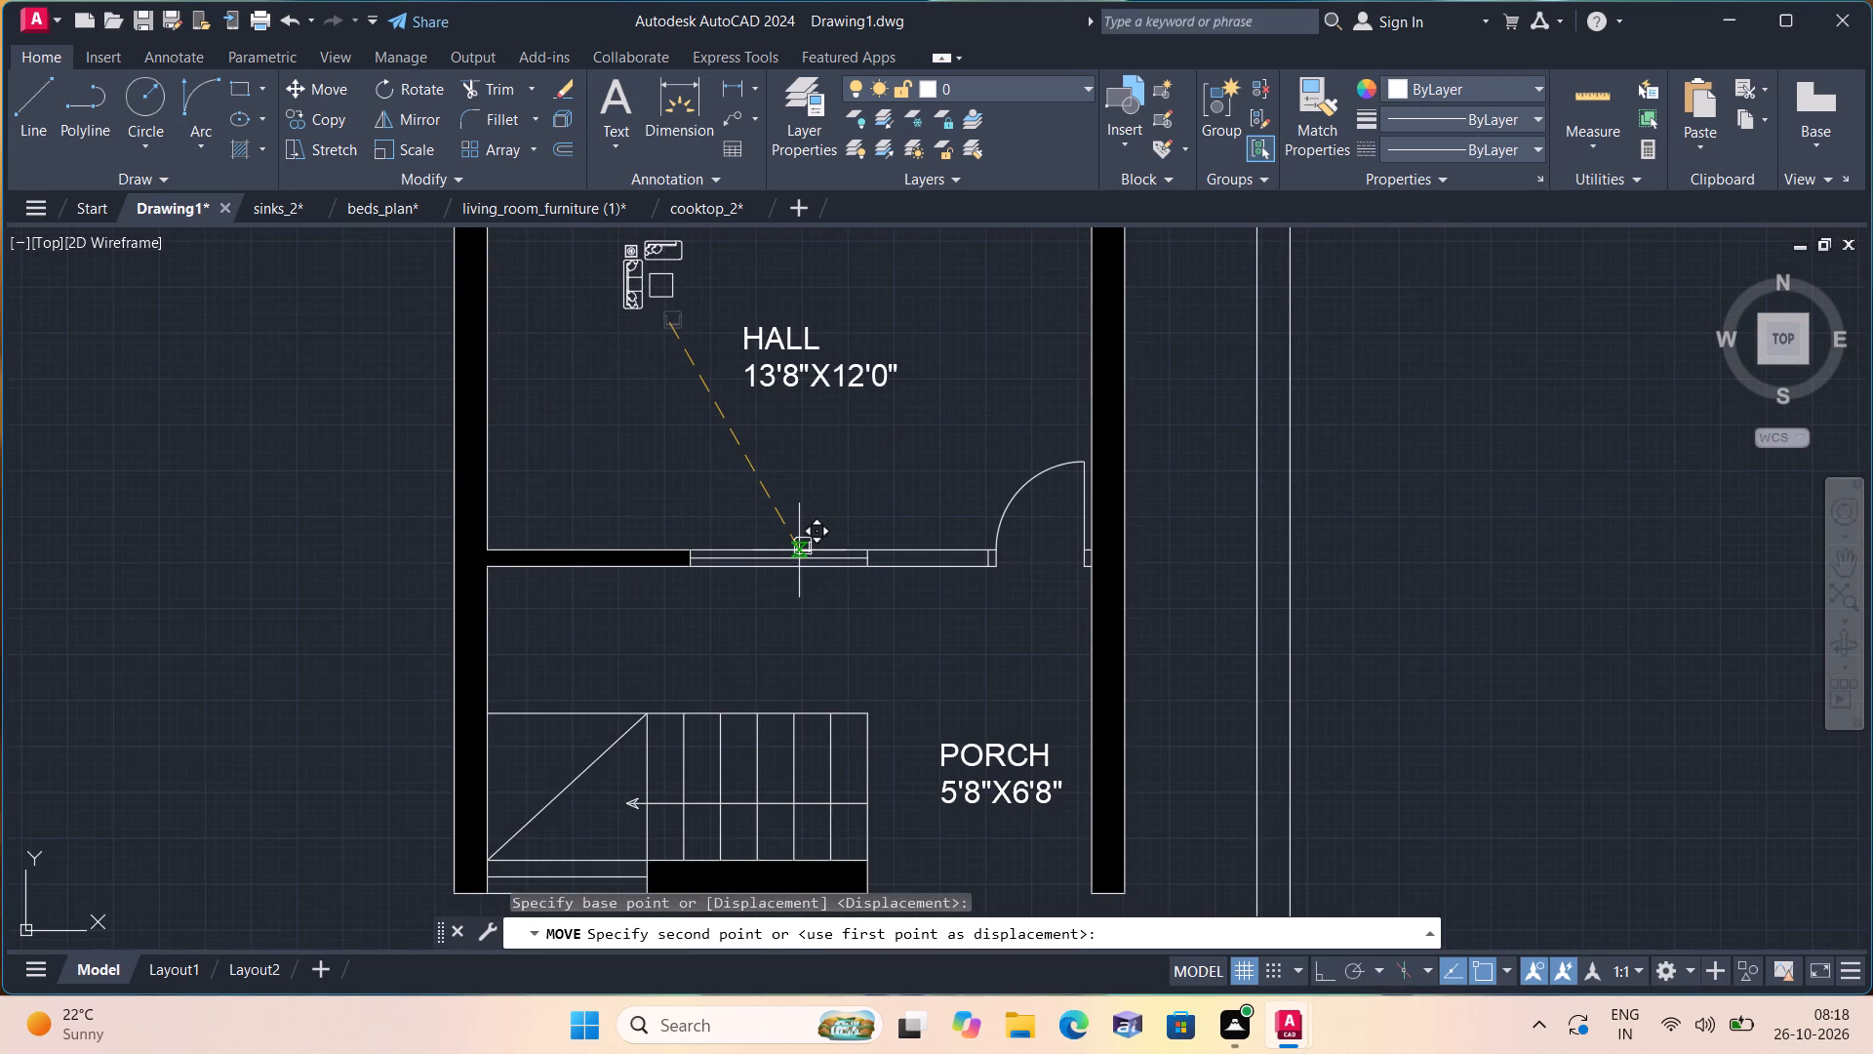
scroll(811, 560, up, 3)
click(832, 360)
Scale the armchair above the hall's lower window freehand about its centre, to roughly two and a half times its size.
scroll(729, 311, down, 1)
middle_drag(727, 311, 756, 417)
click(954, 497)
click(610, 309)
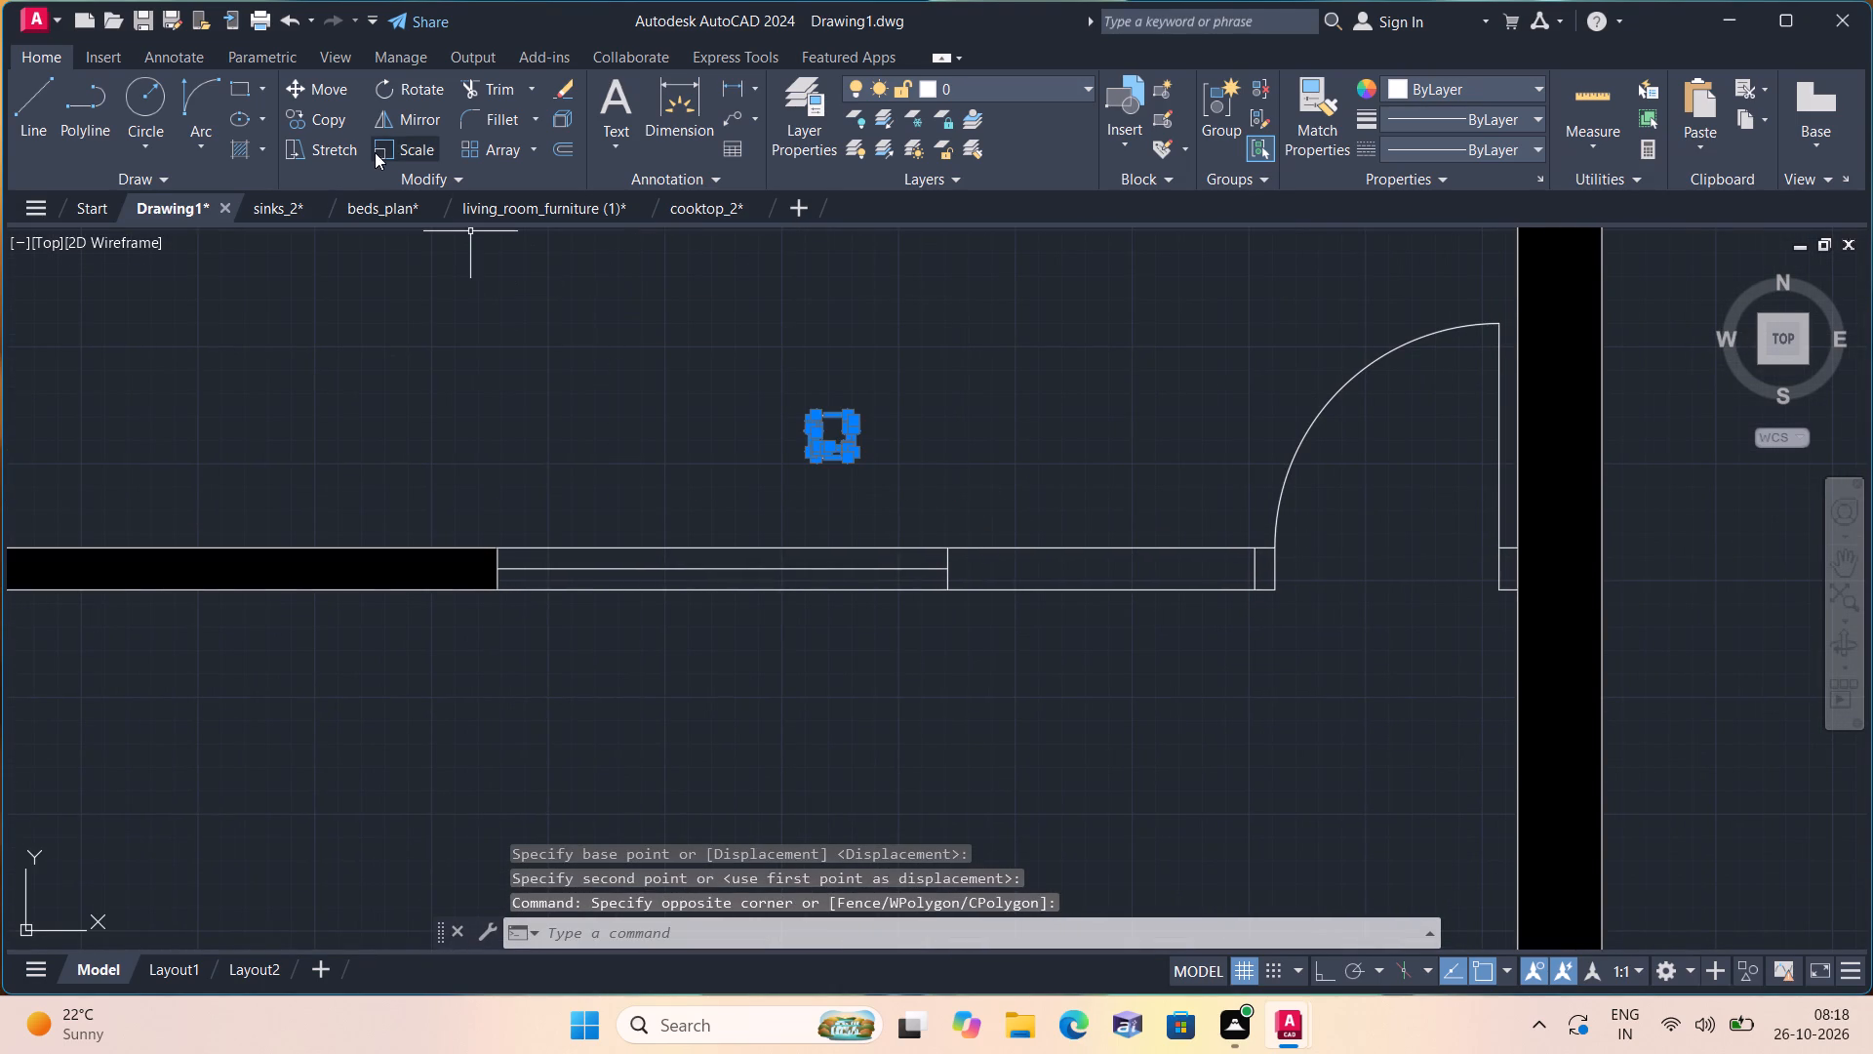
click(410, 144)
click(833, 429)
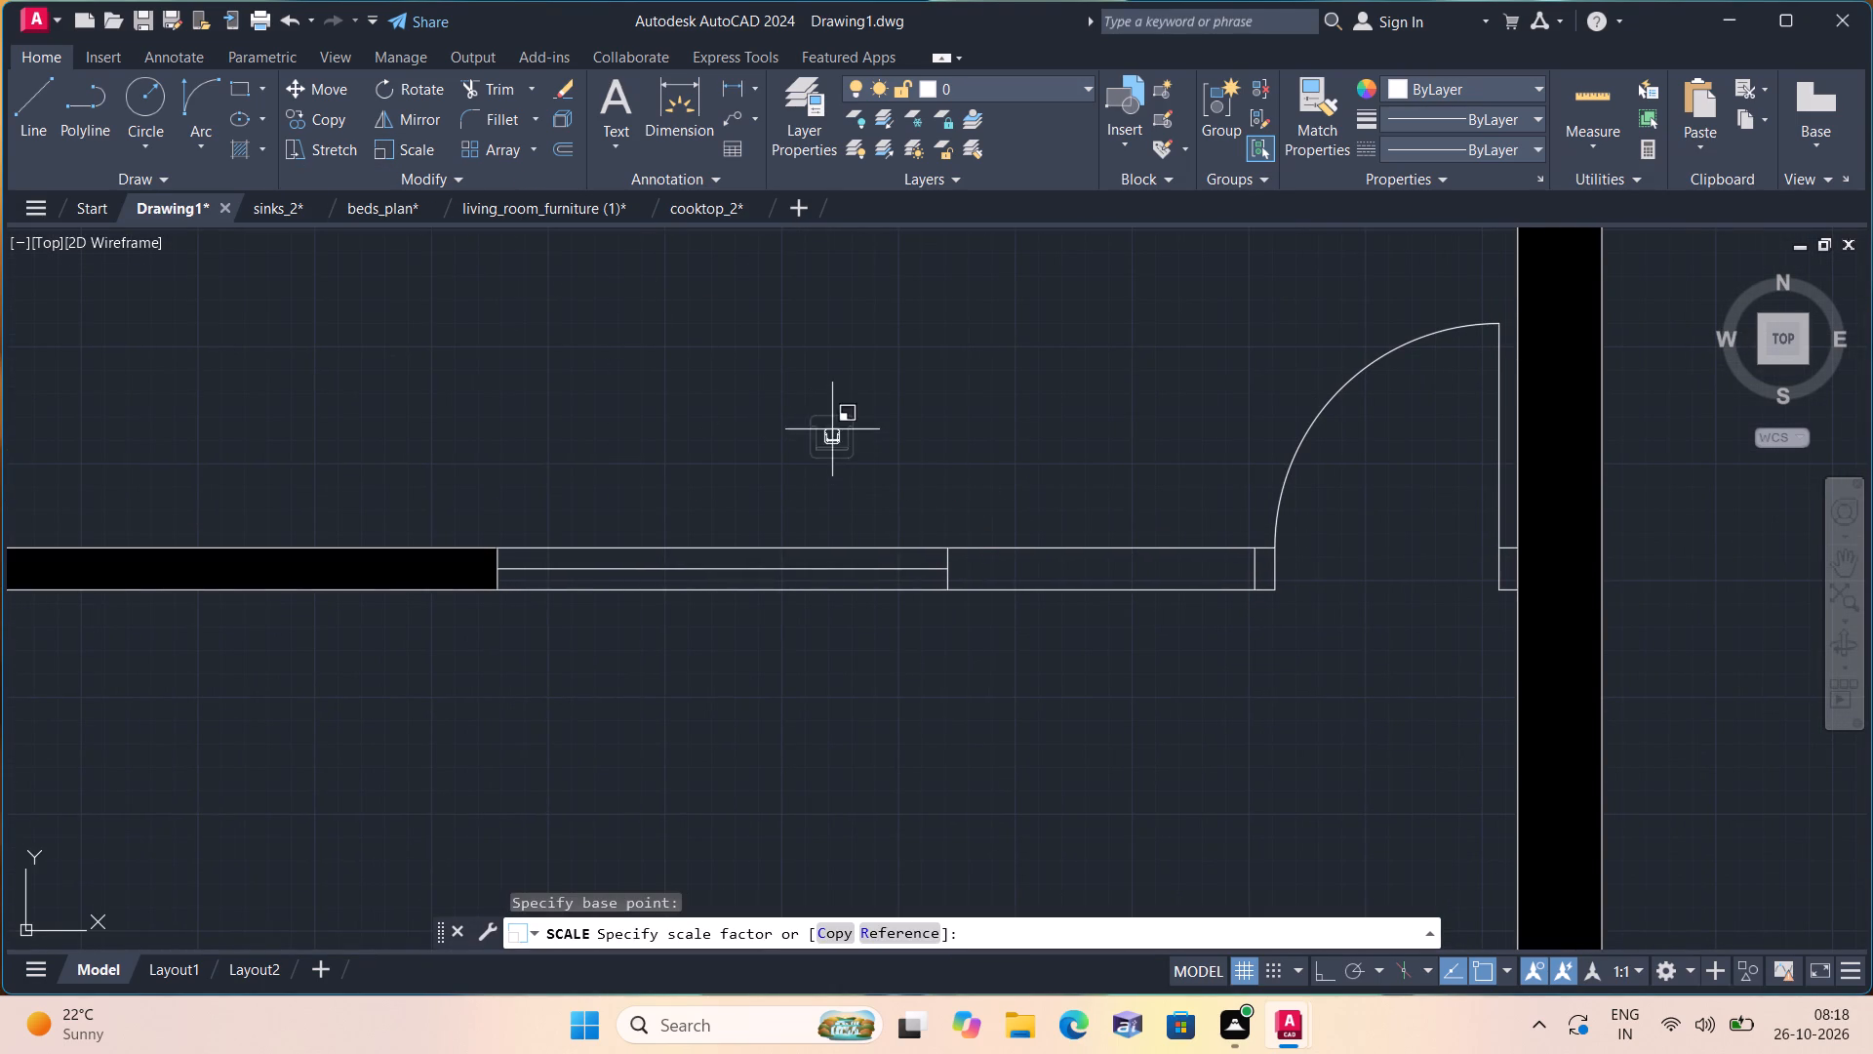
scroll(919, 310, down, 1)
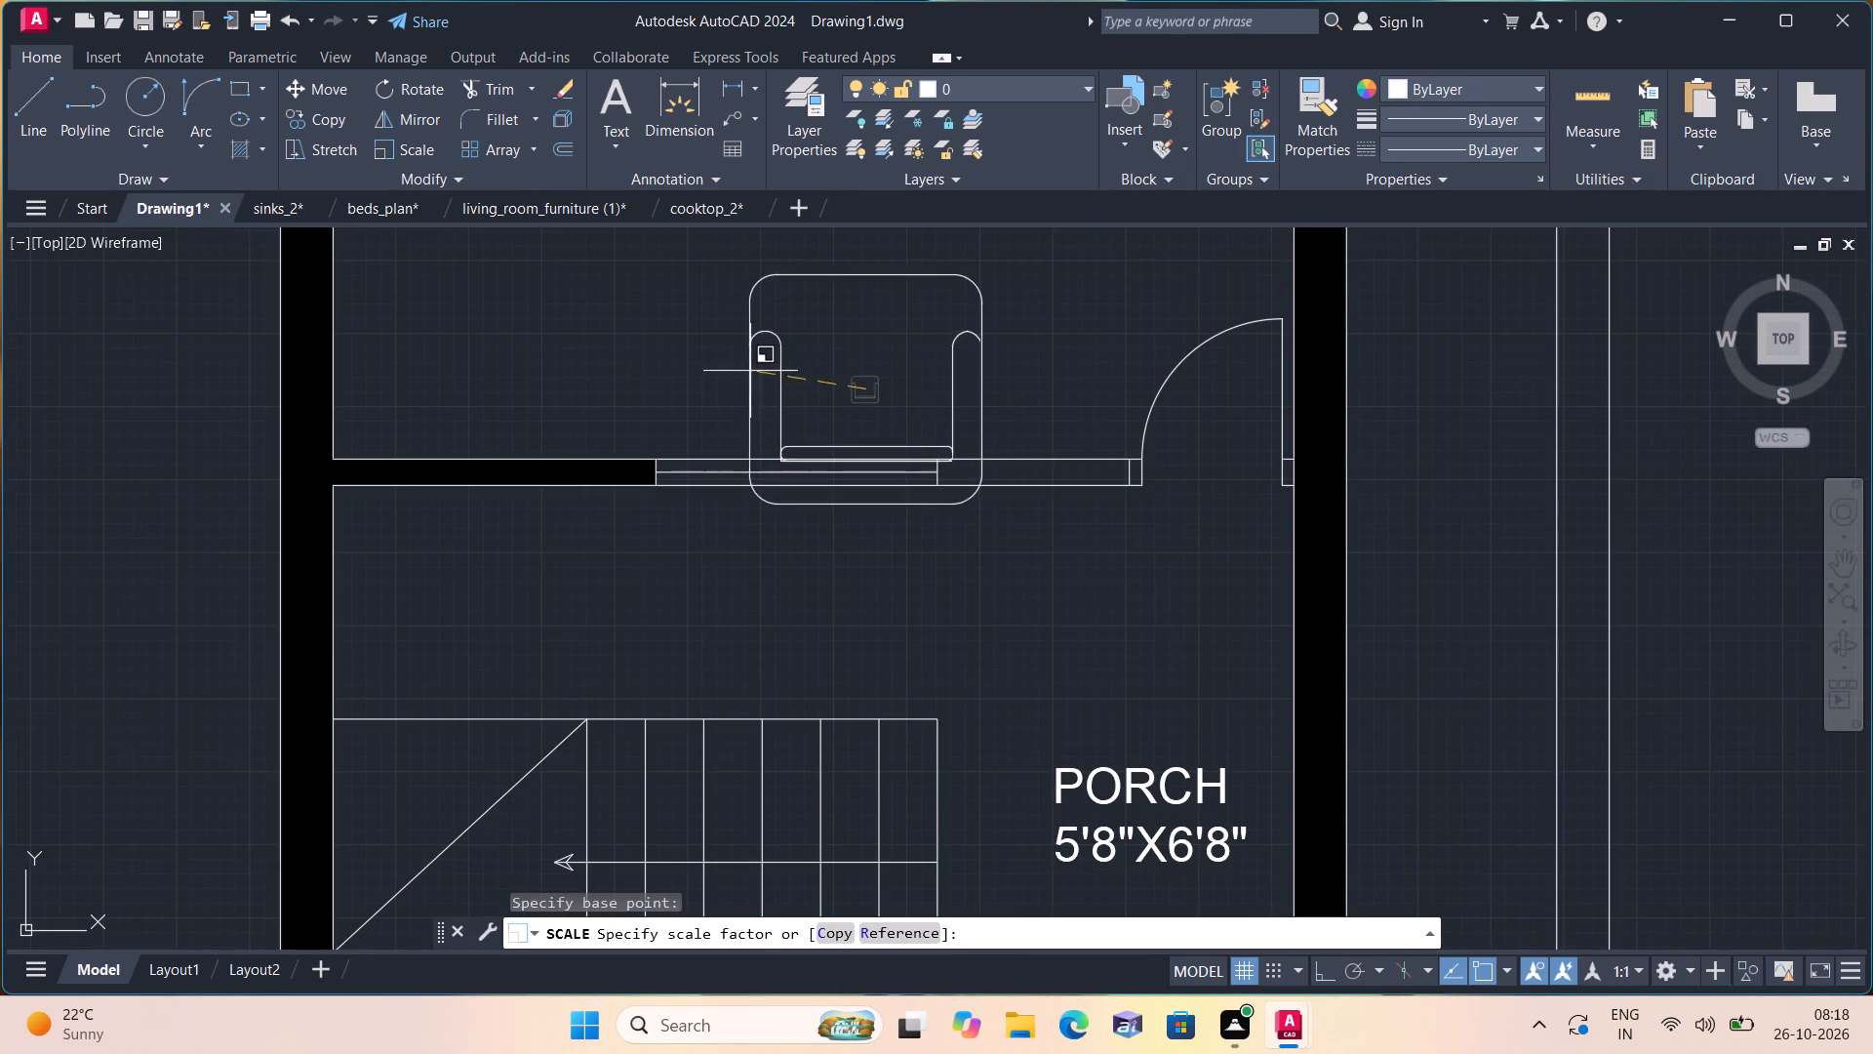
click(855, 359)
Move the armchair slightly up and to the left, into the space between the HALL label and the window.
drag(926, 439, 897, 414)
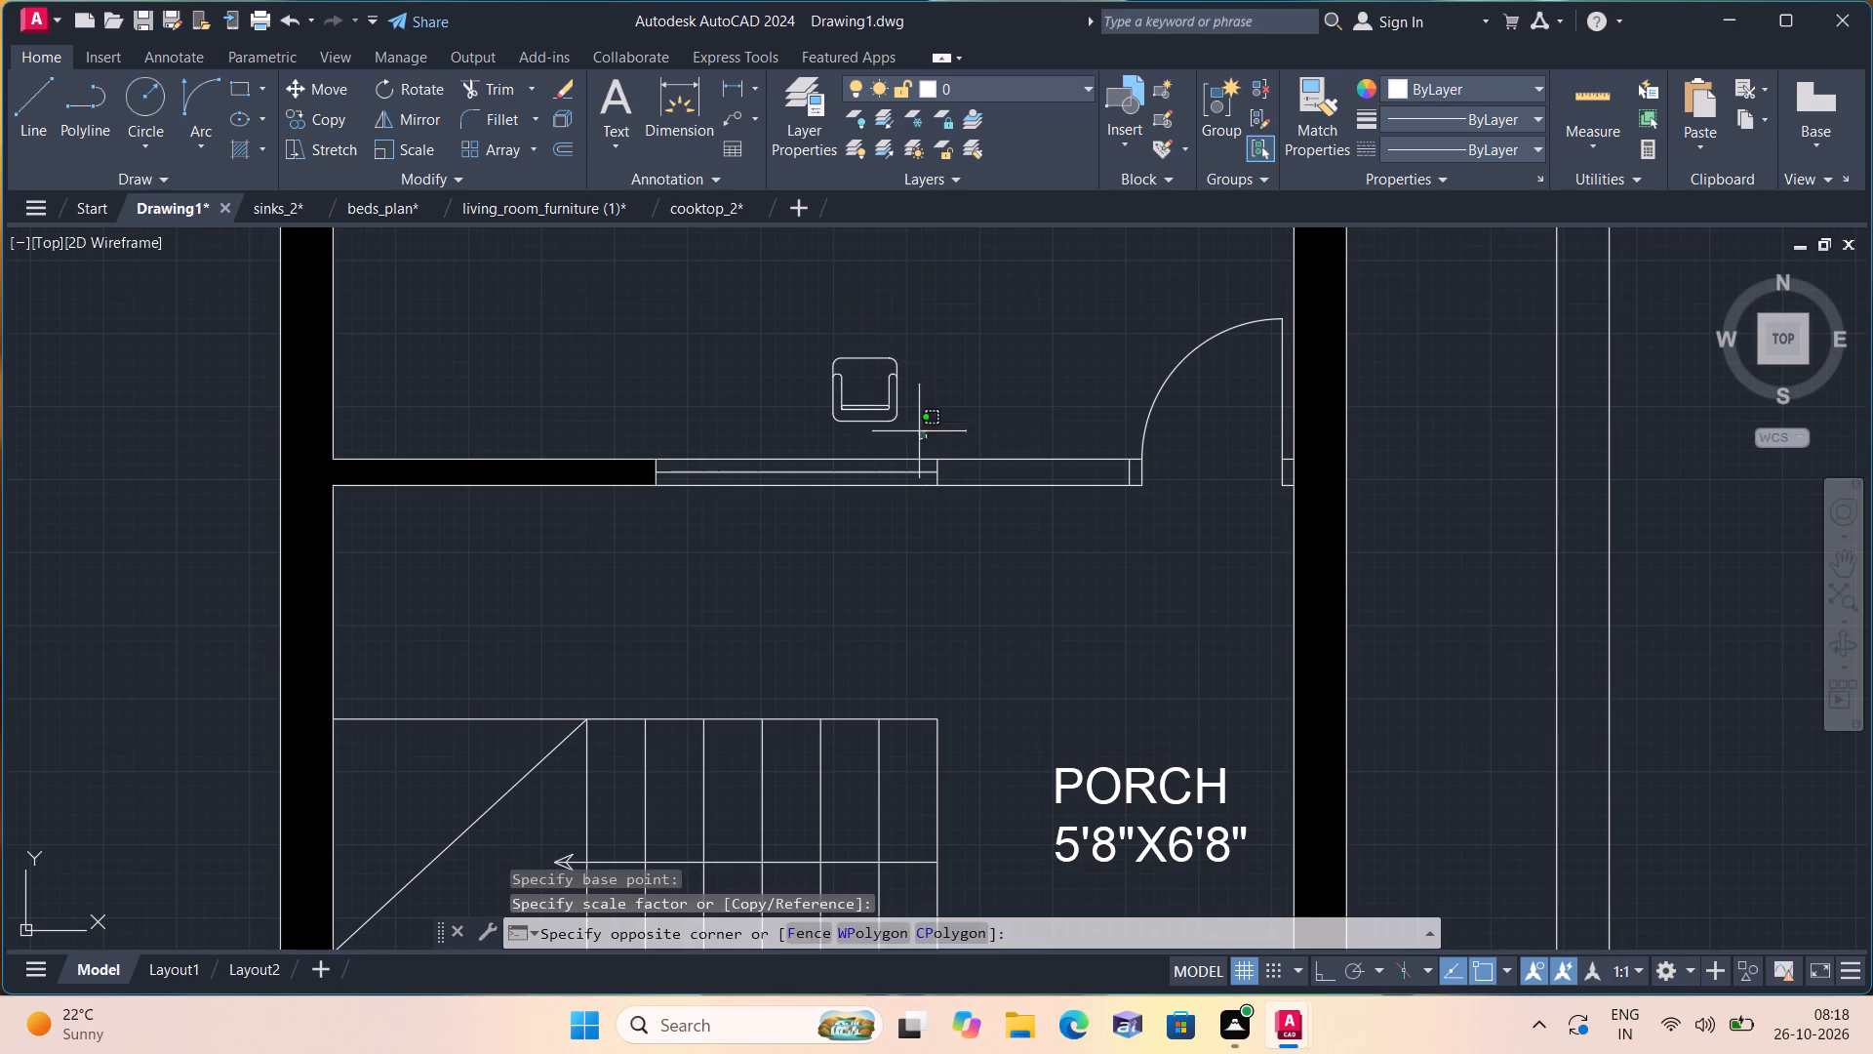
drag(897, 414, 912, 426)
click(721, 307)
middle_drag(703, 337, 620, 493)
scroll(664, 363, down, 1)
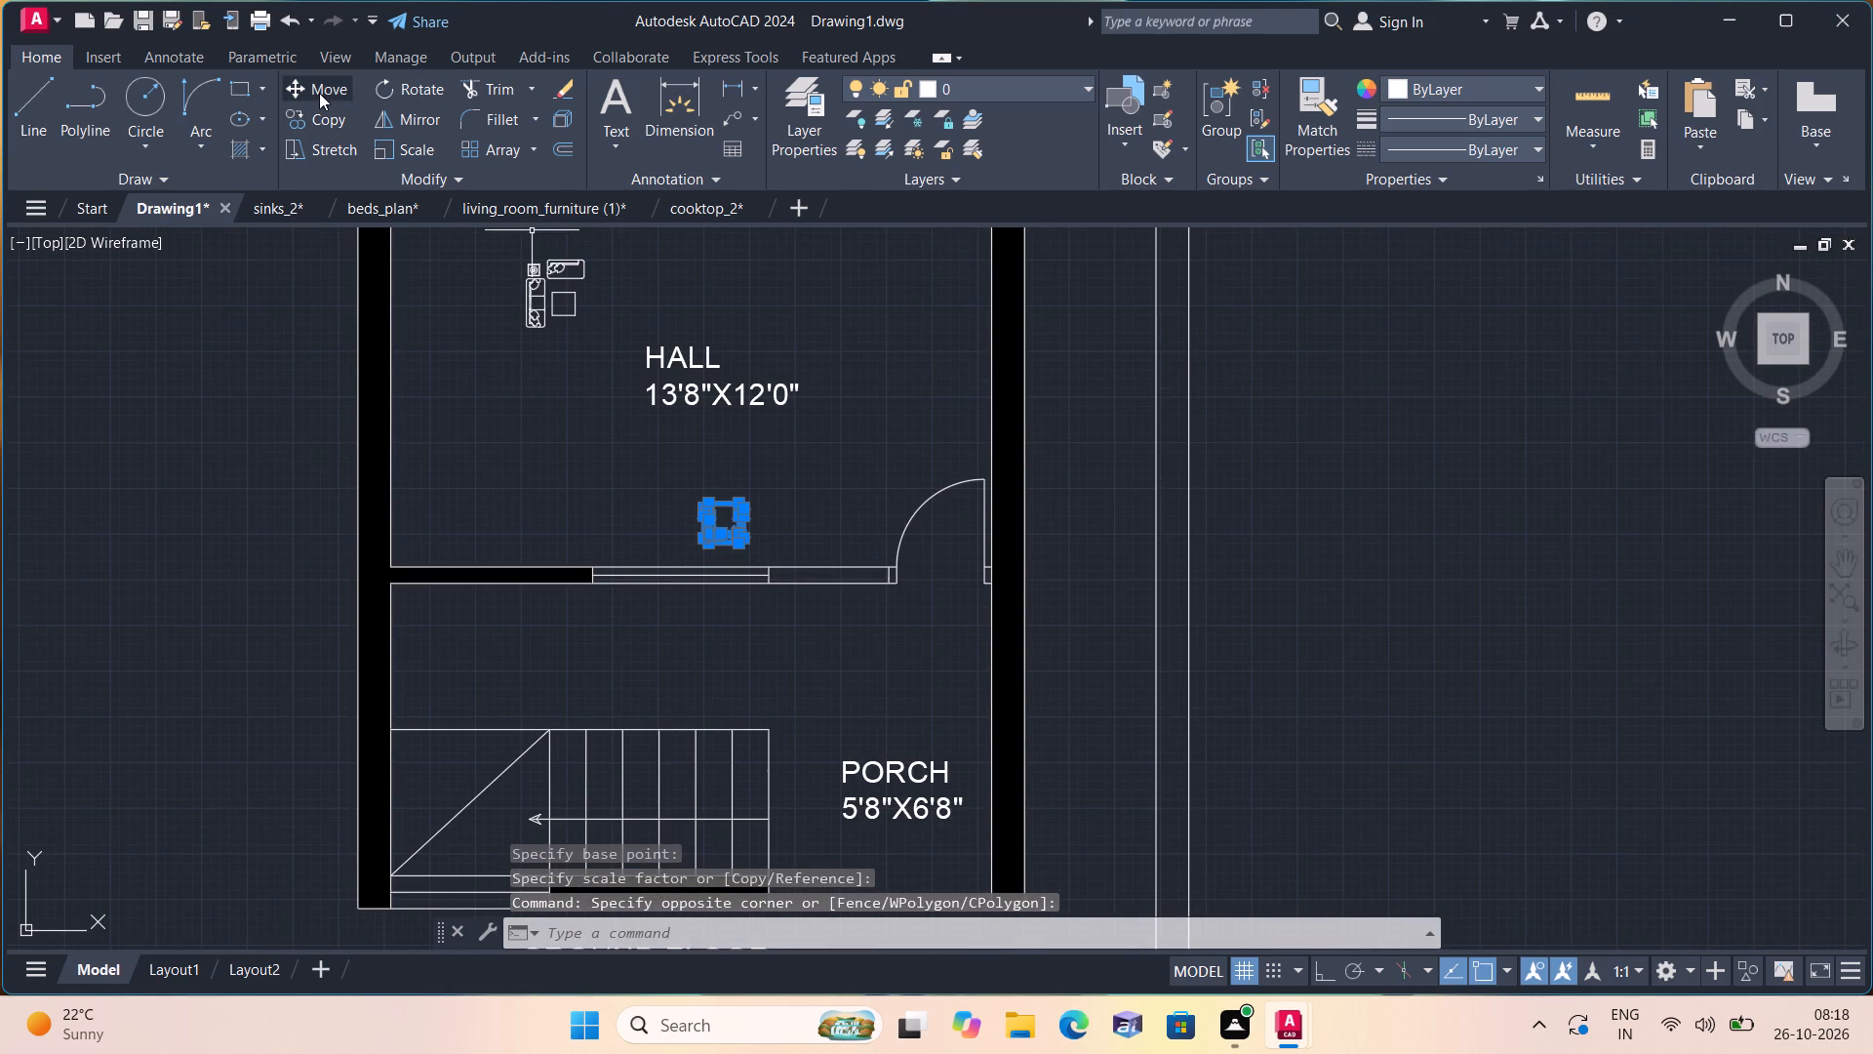
drag(319, 93, 365, 161)
click(317, 85)
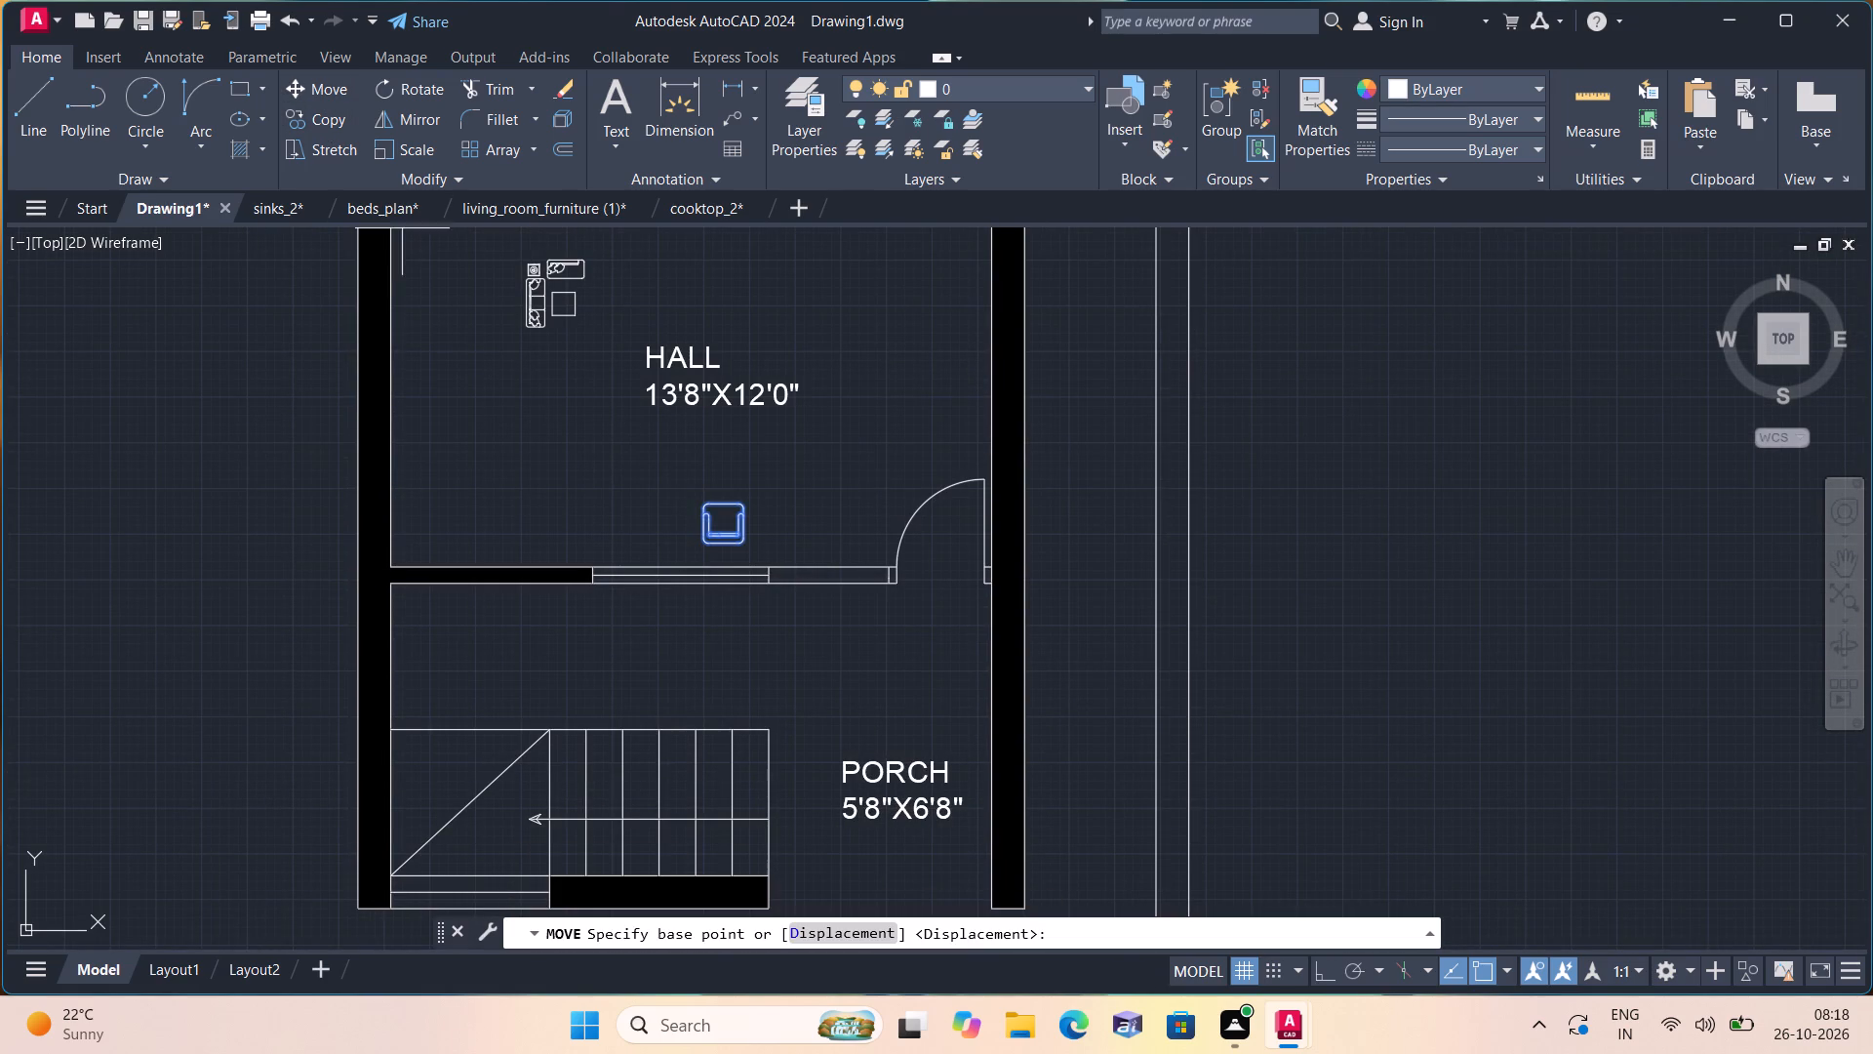
click(729, 523)
scroll(726, 507, up, 1)
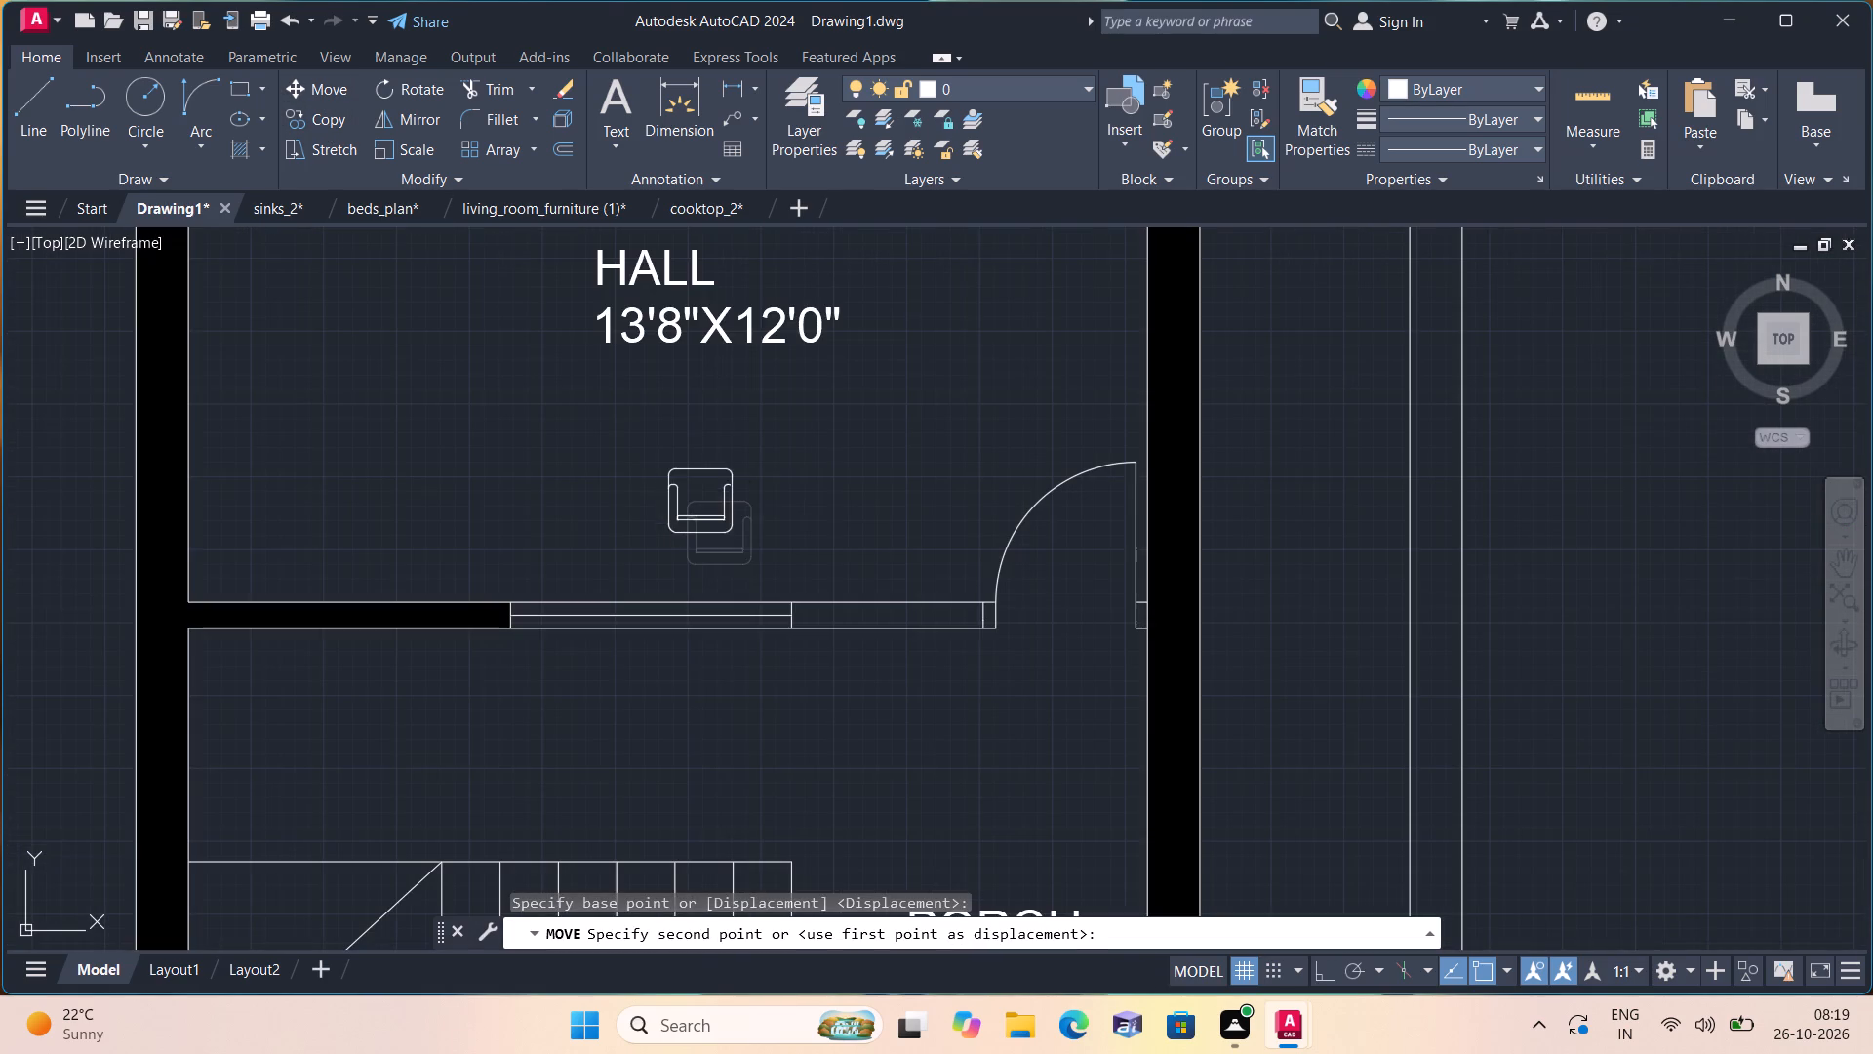
click(699, 473)
Scale the armchair up freehand again about its centre, to roughly three times its size.
click(752, 526)
click(514, 406)
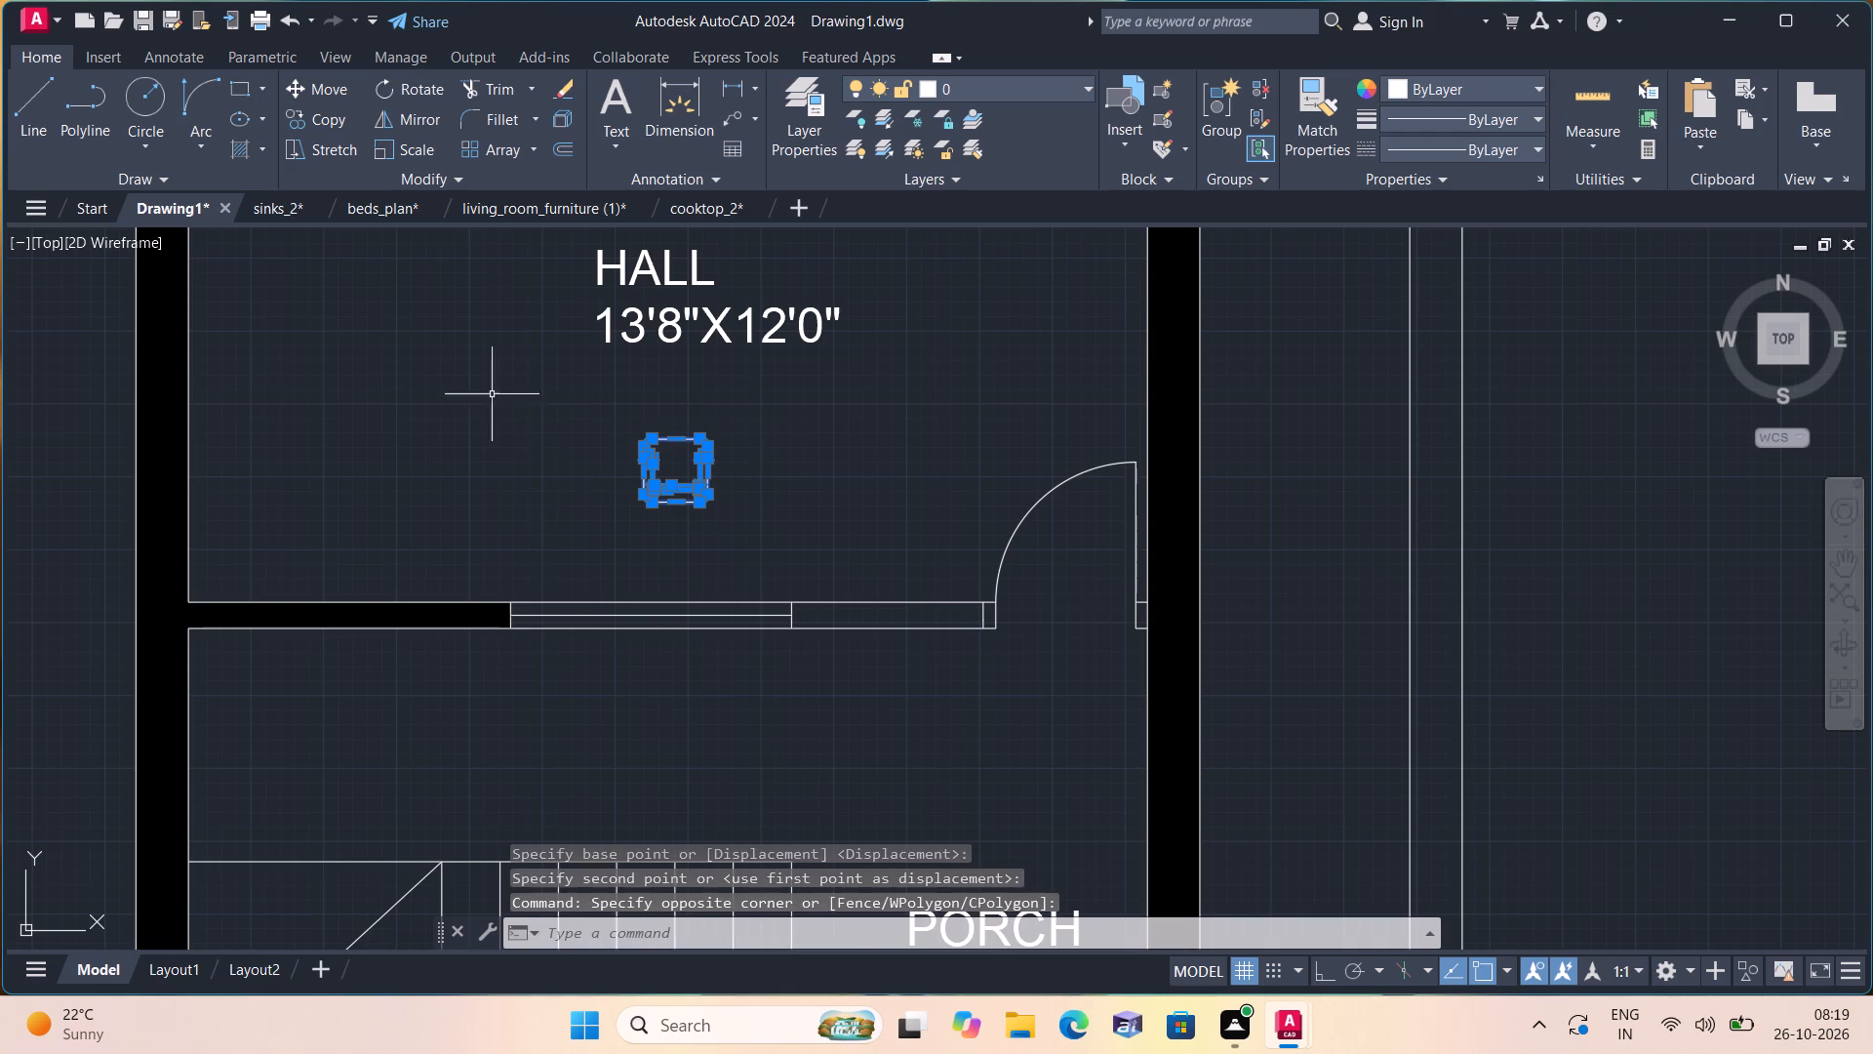
click(415, 142)
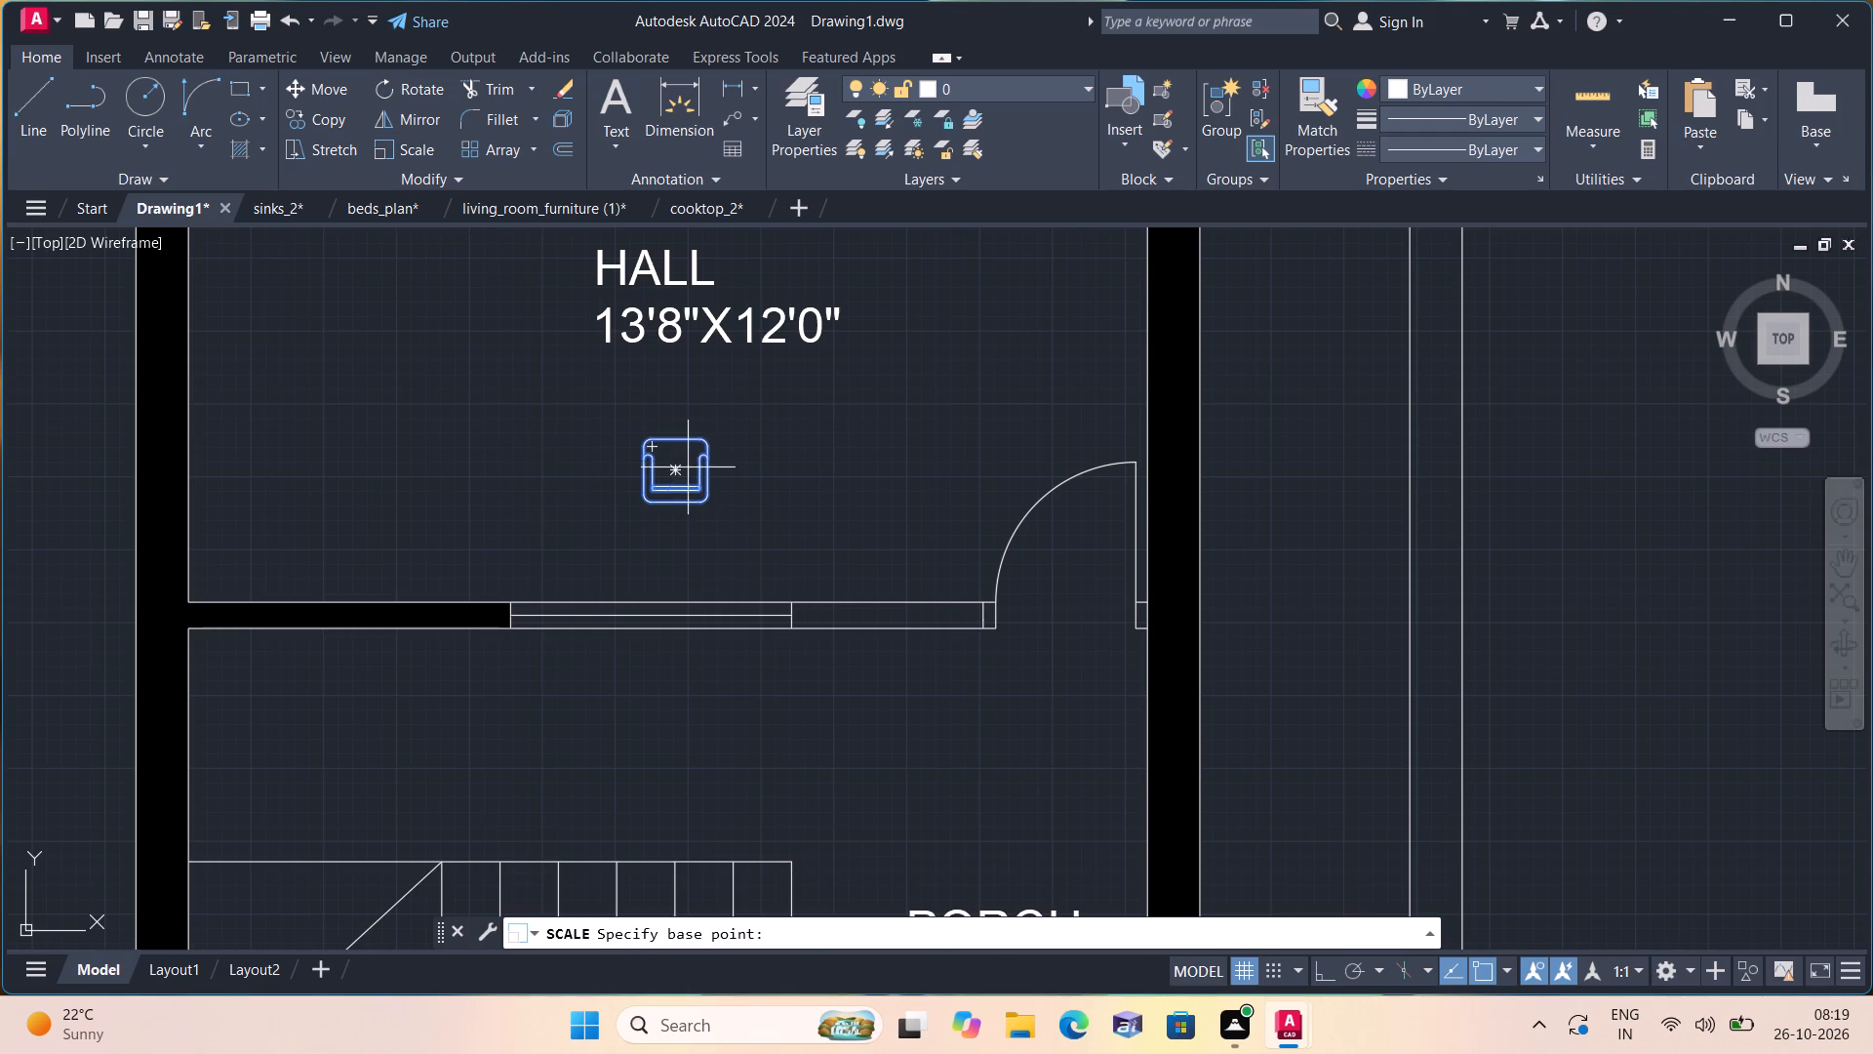
click(675, 463)
click(722, 562)
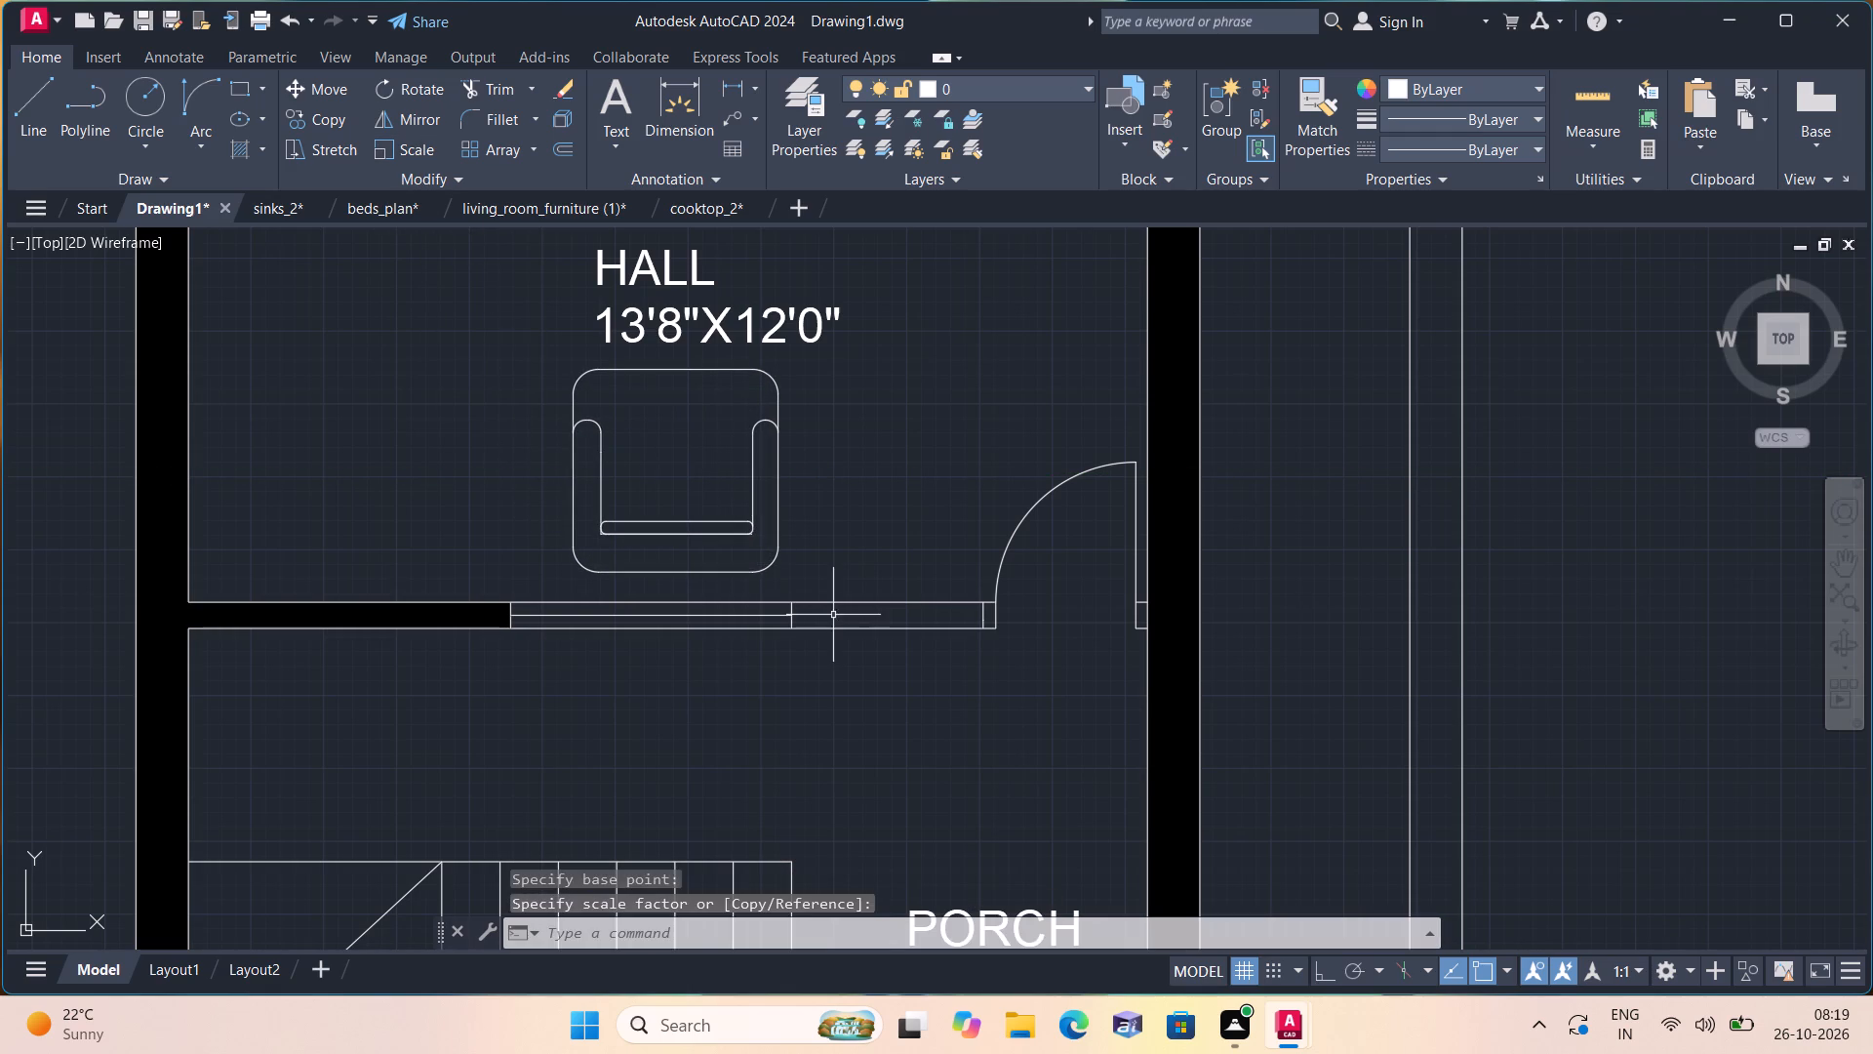
Move the armchair straight down so it sits just above the window in the hall's lower wall.
click(814, 577)
click(530, 375)
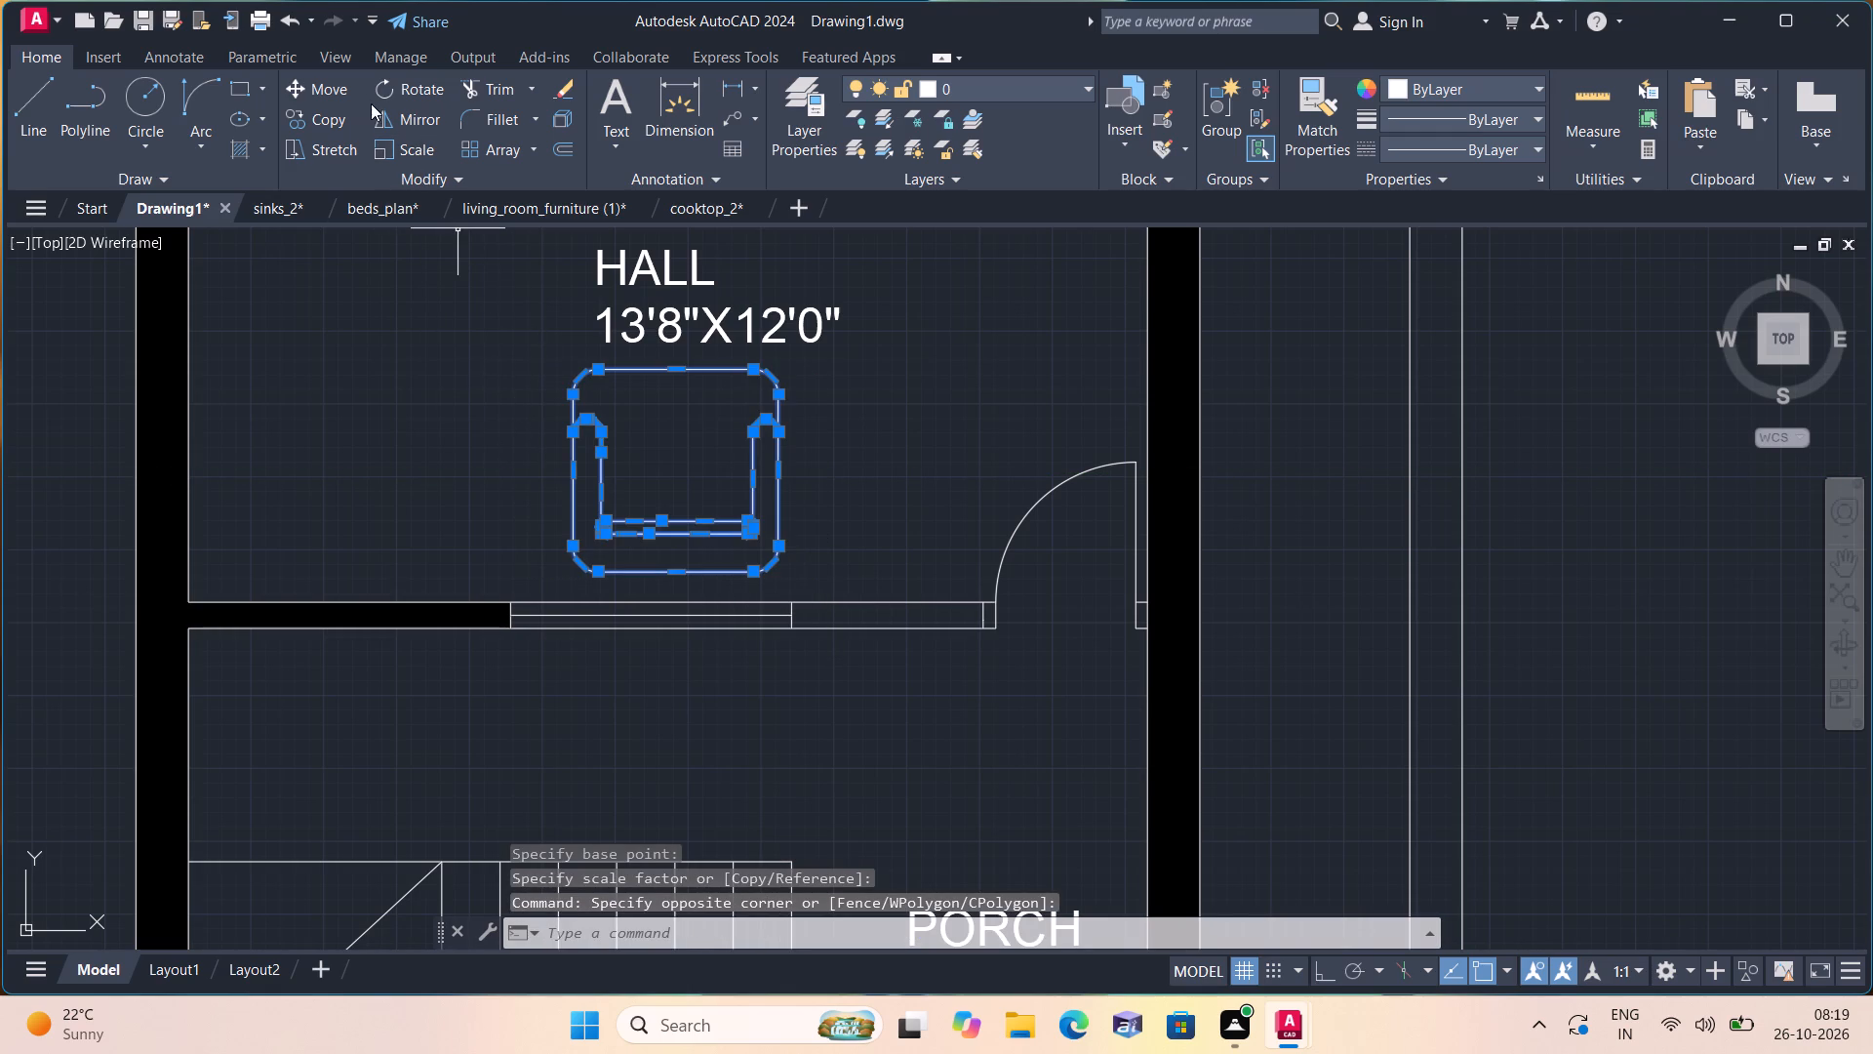
click(323, 78)
click(662, 437)
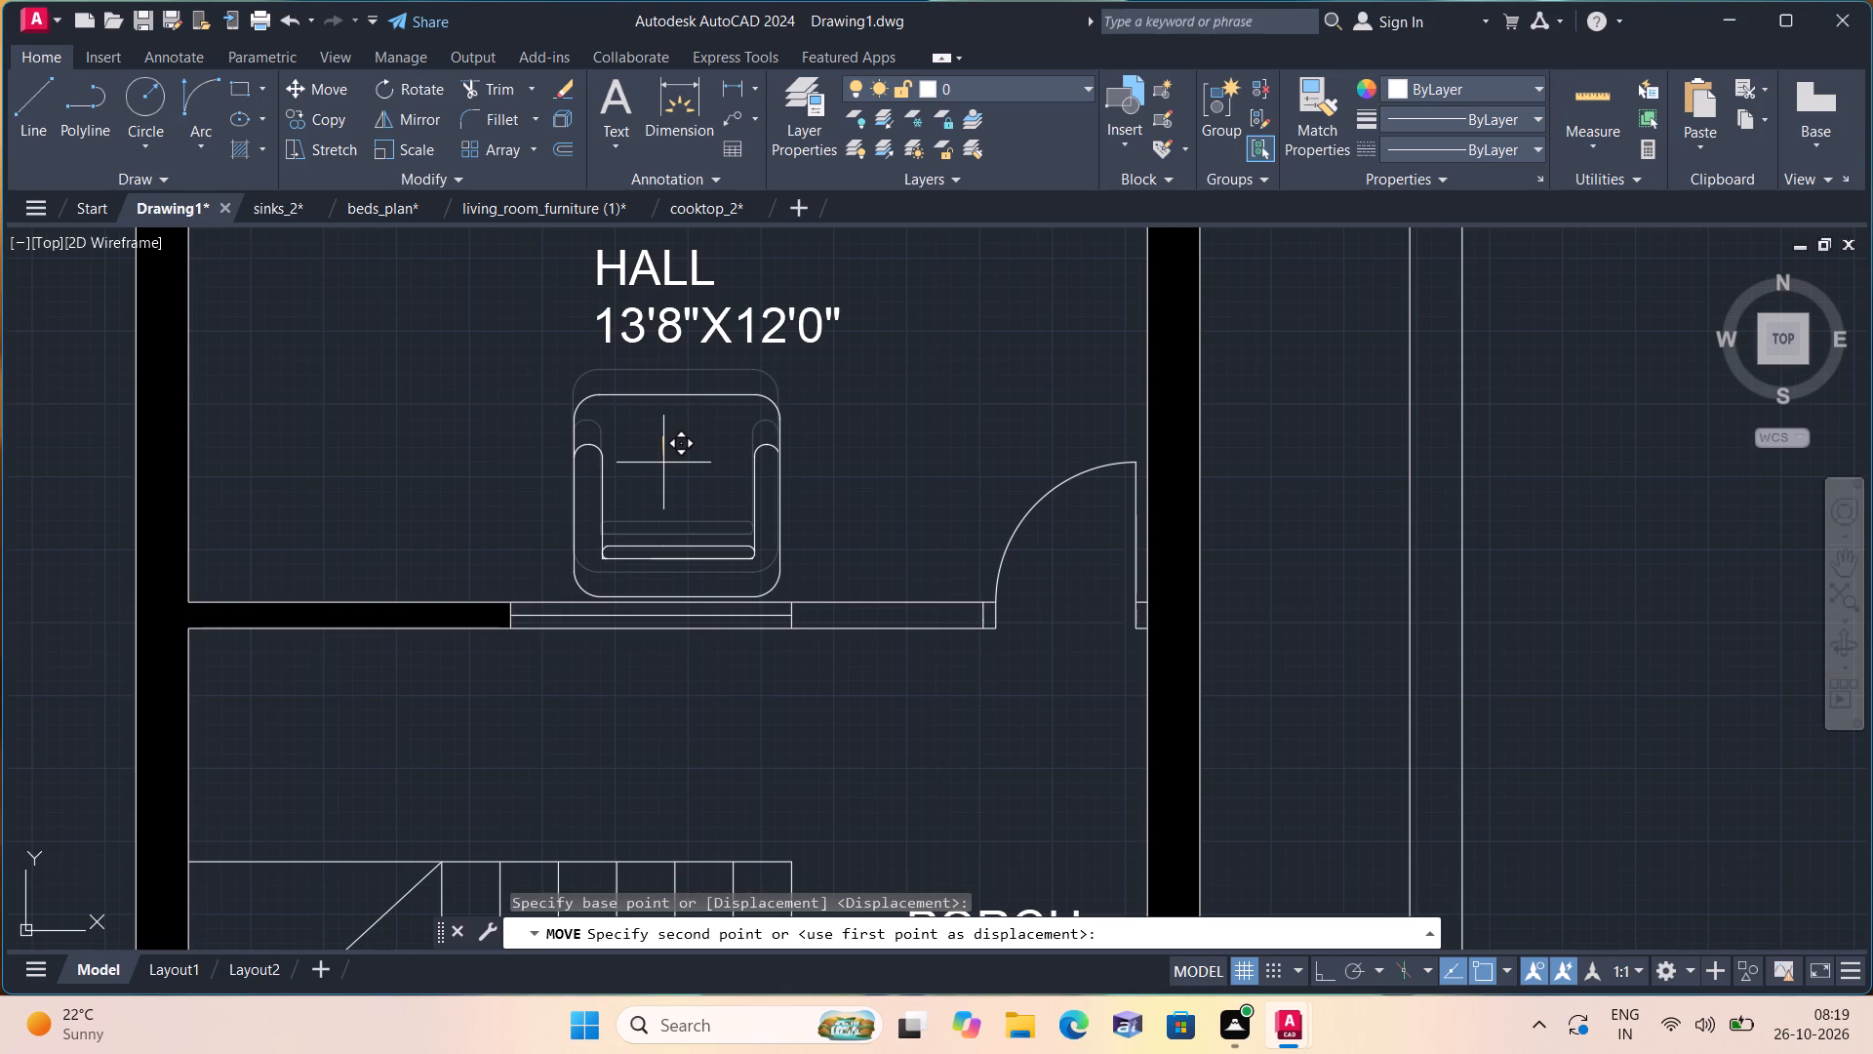
click(663, 458)
Scale the sofas, side table and square table freehand about a point inside the square table, to roughly four times their size.
scroll(528, 387, down, 2)
middle_drag(527, 386, 691, 589)
scroll(662, 537, up, 2)
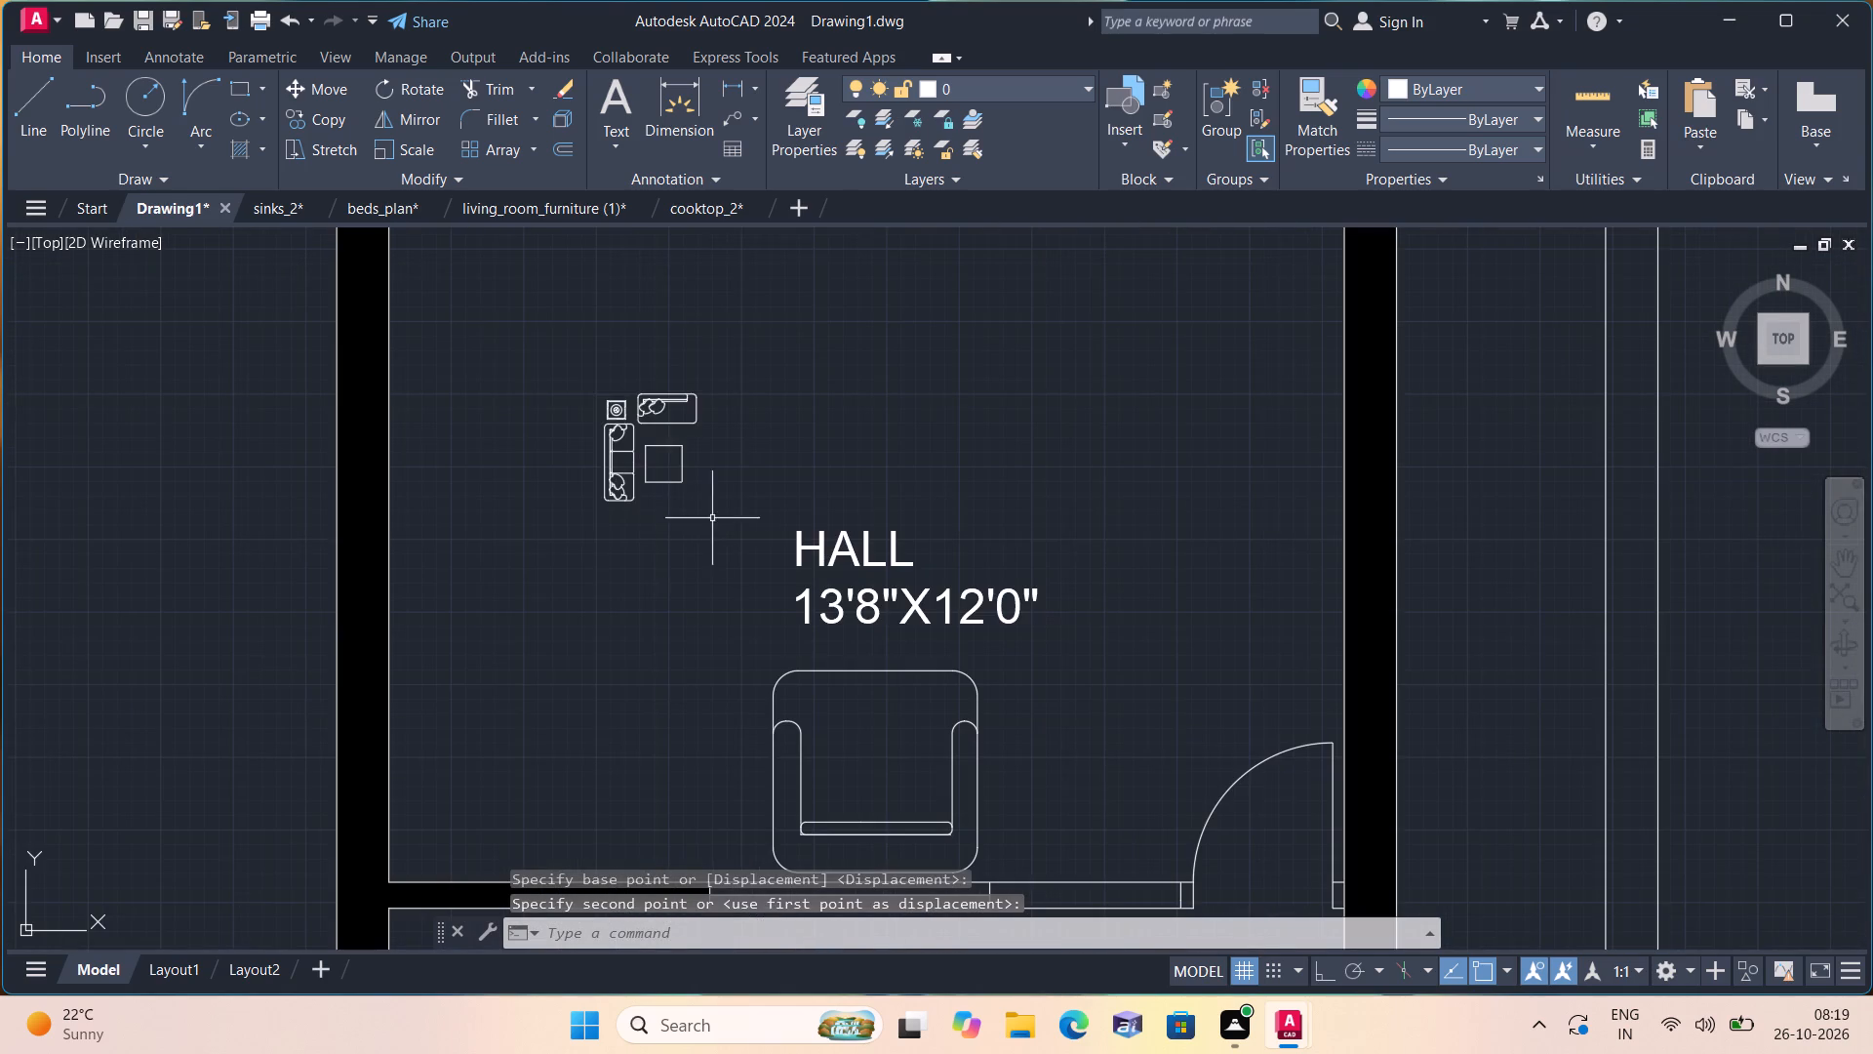
click(735, 523)
click(473, 330)
click(415, 146)
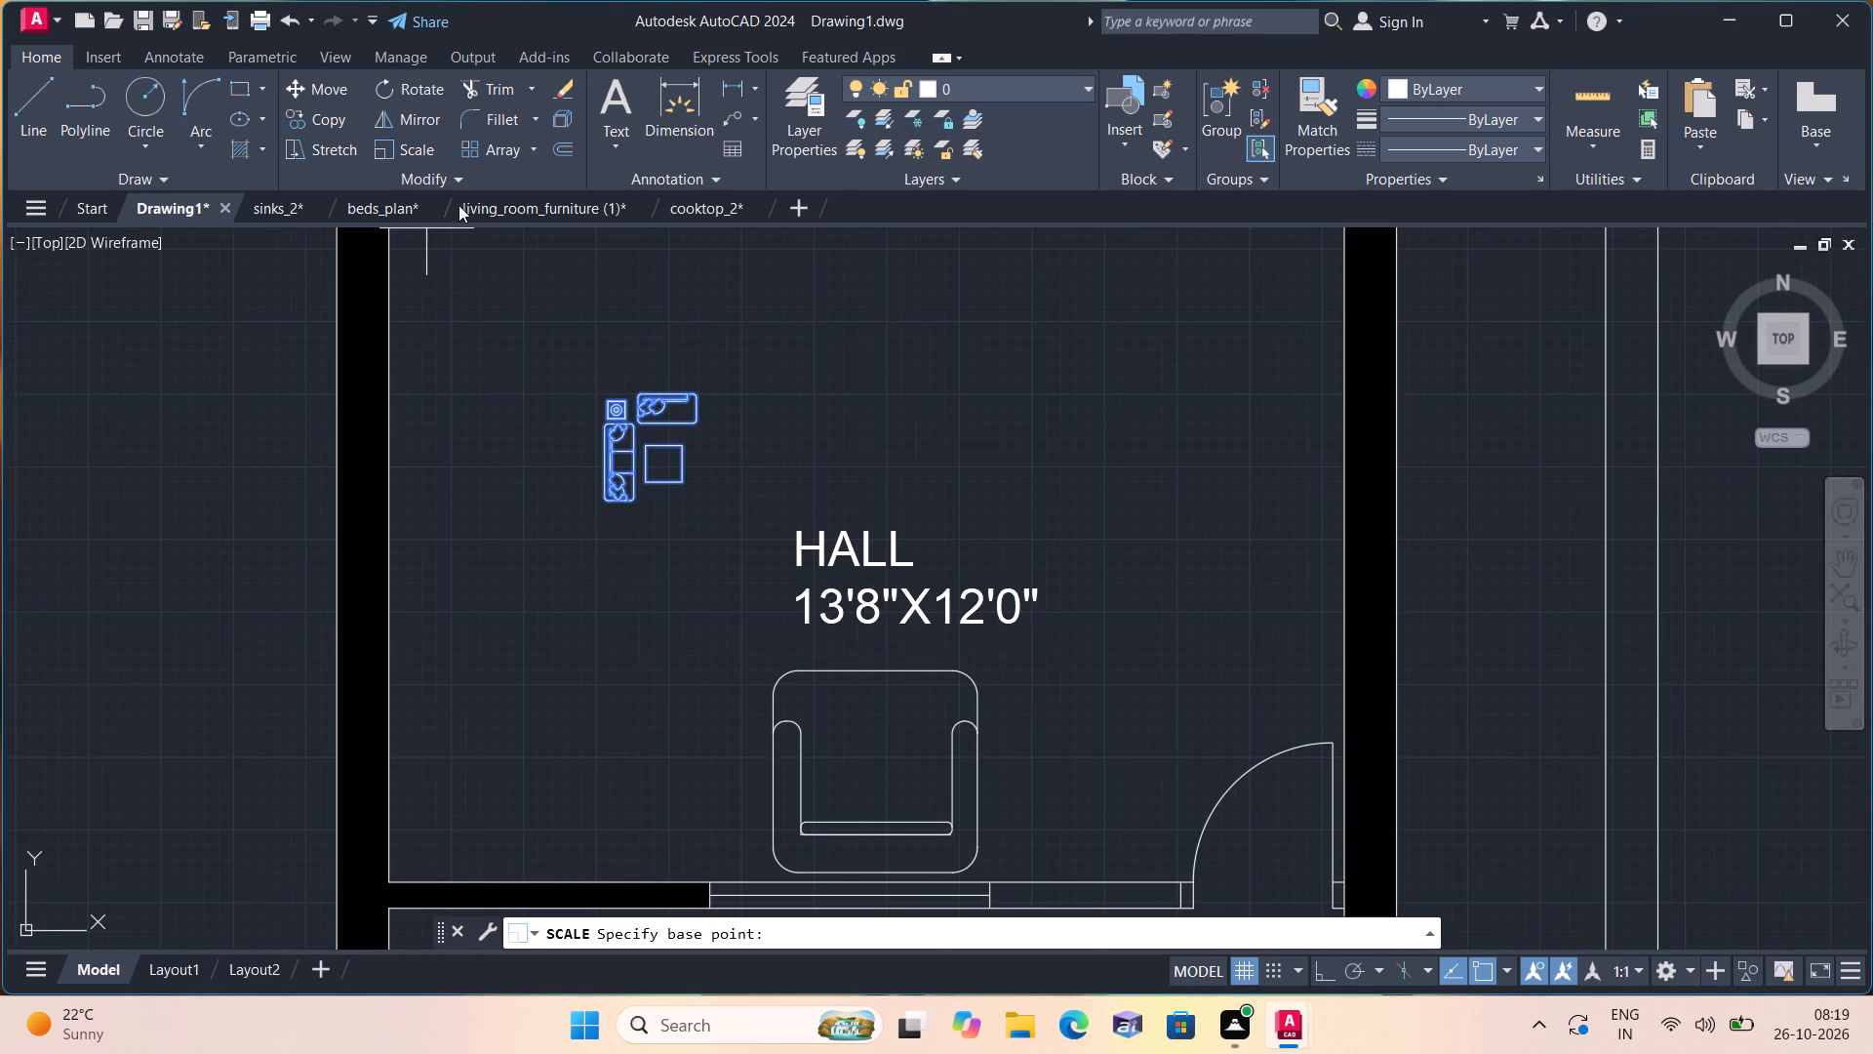
drag(670, 476, 669, 452)
middle_drag(710, 349, 702, 364)
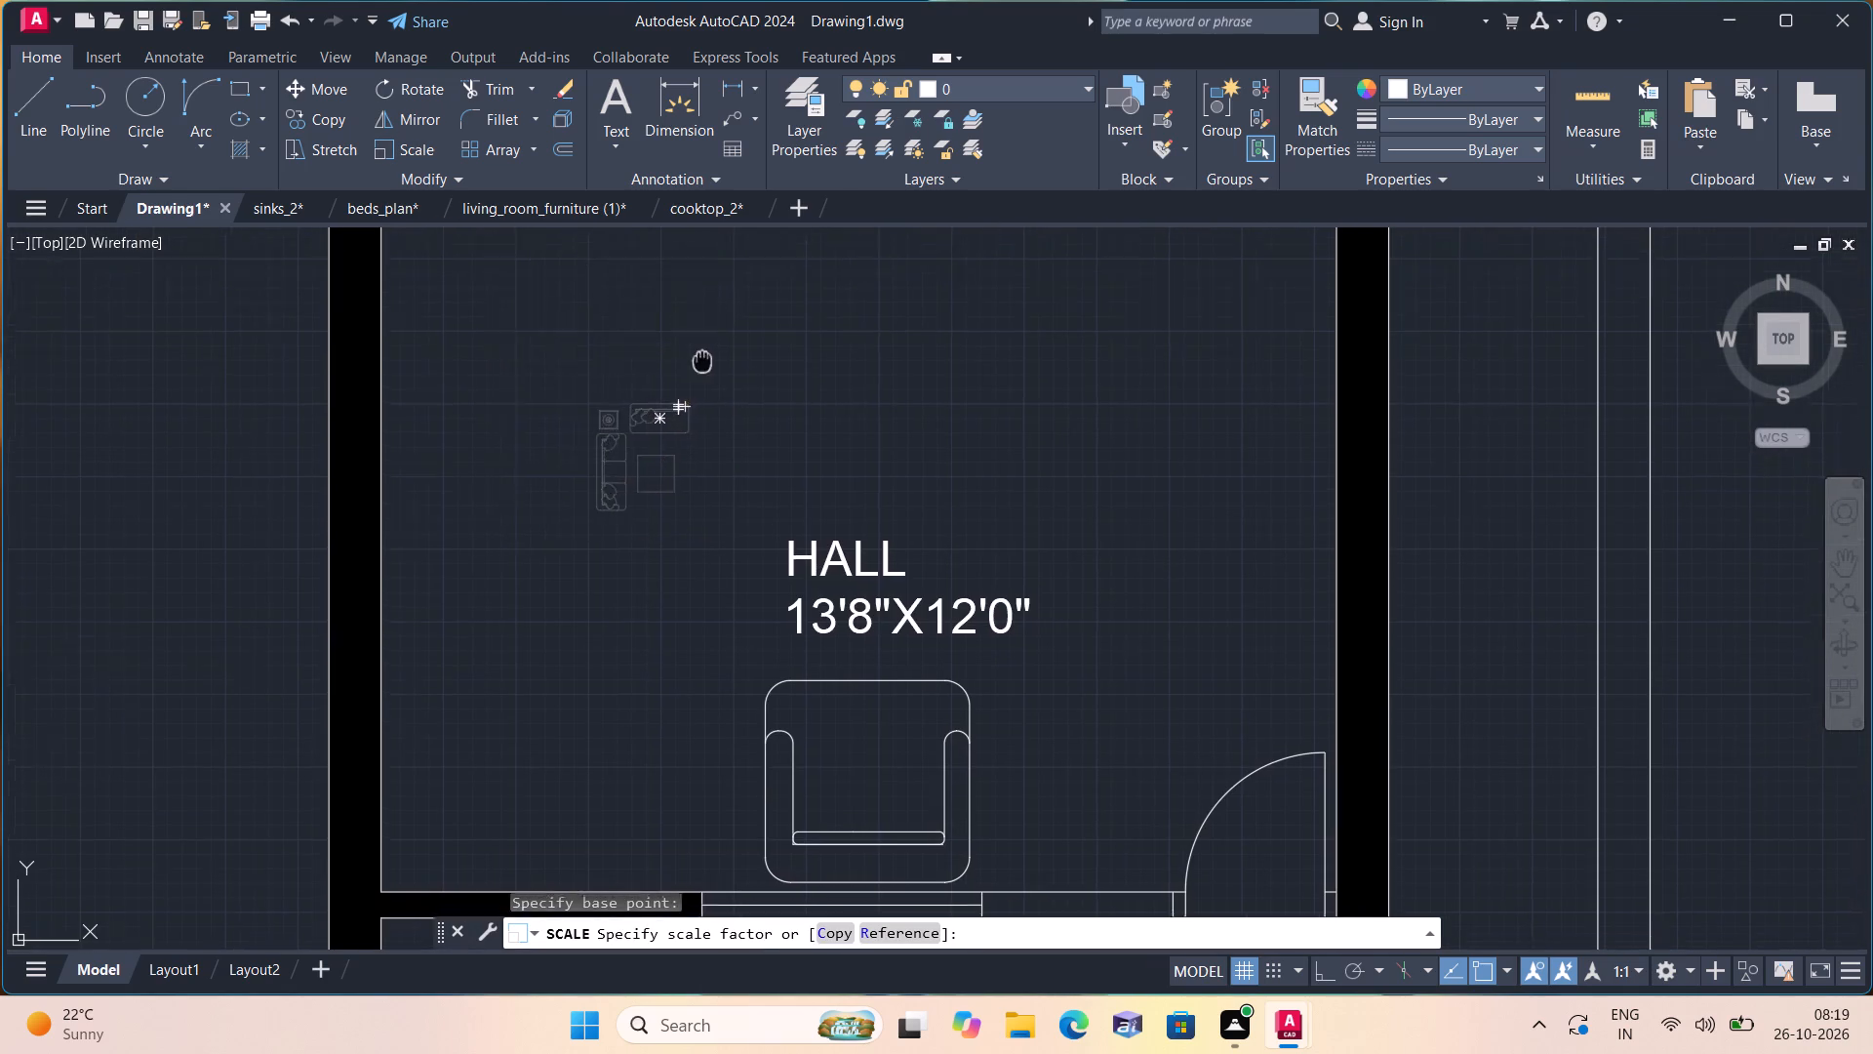
middle_drag(702, 364, 723, 488)
scroll(716, 423, down, 2)
middle_drag(725, 460, 725, 469)
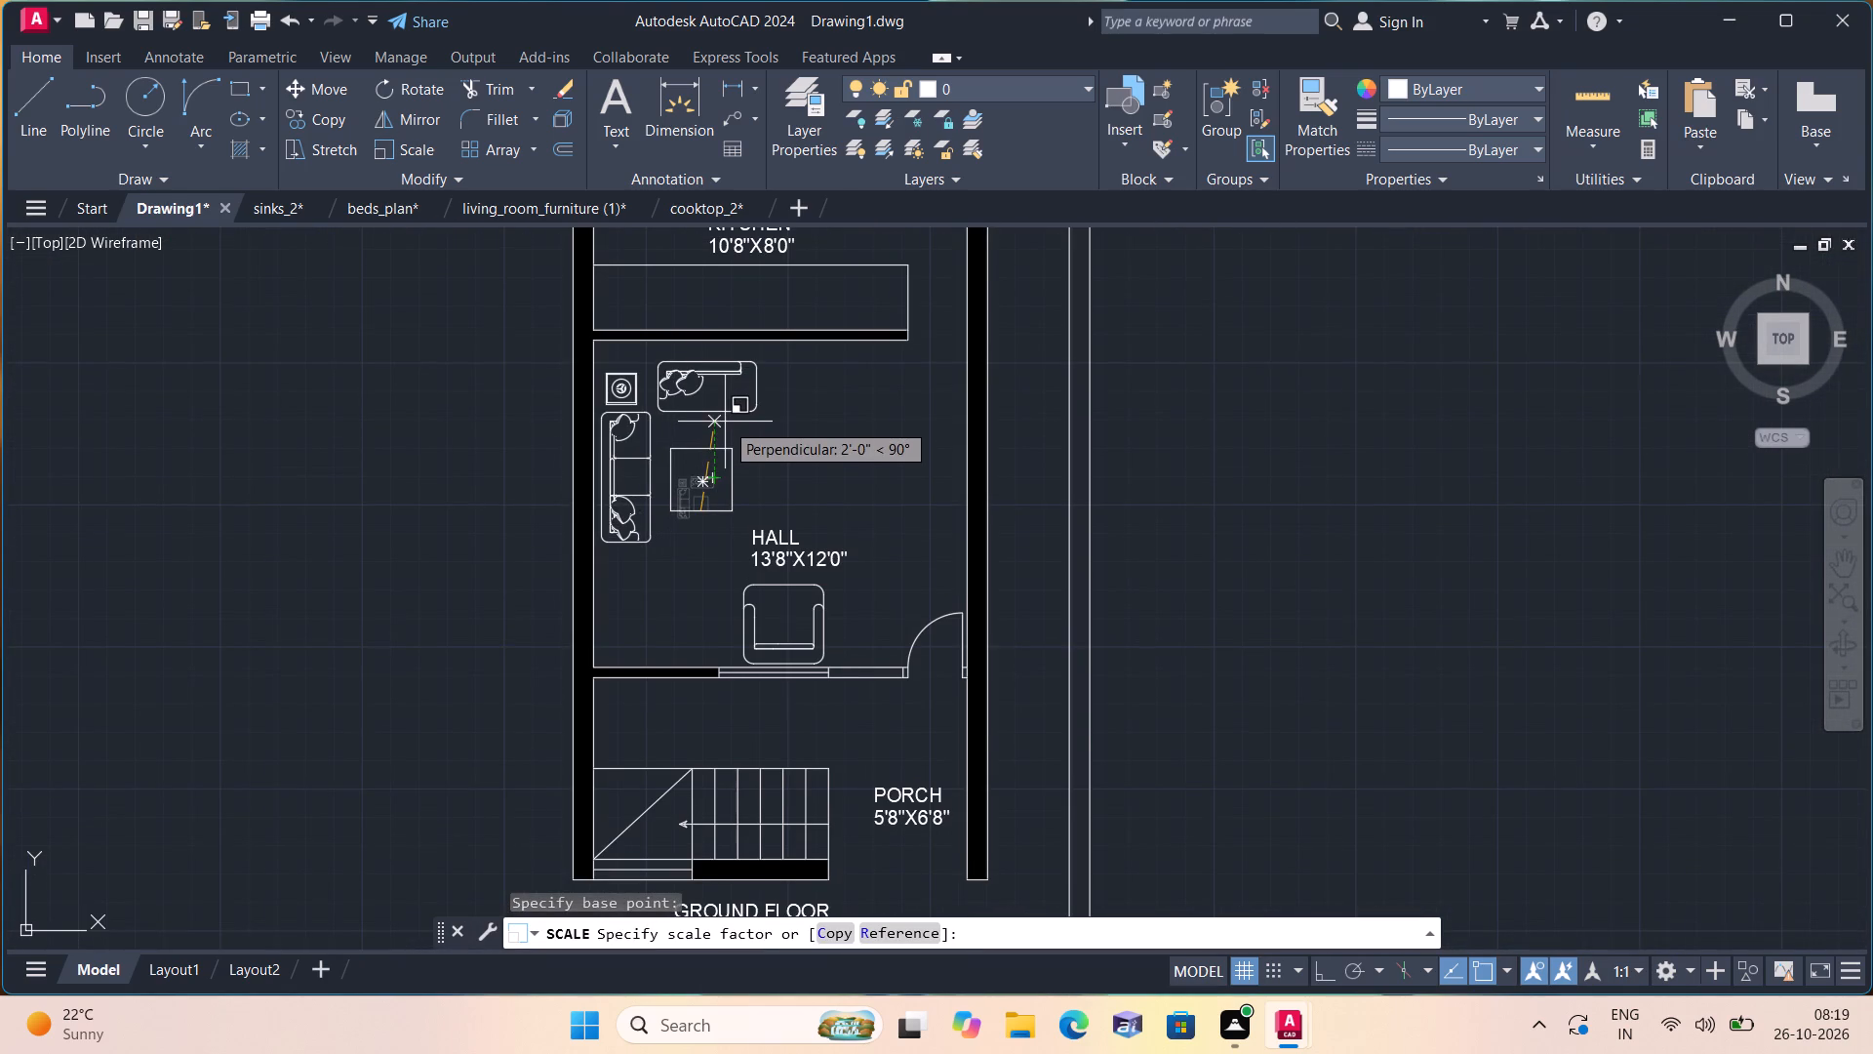
click(725, 422)
Move the complete sofa and table set into the hall's upper-left corner, just below the kitchen wall.
scroll(732, 500, up, 1)
click(779, 532)
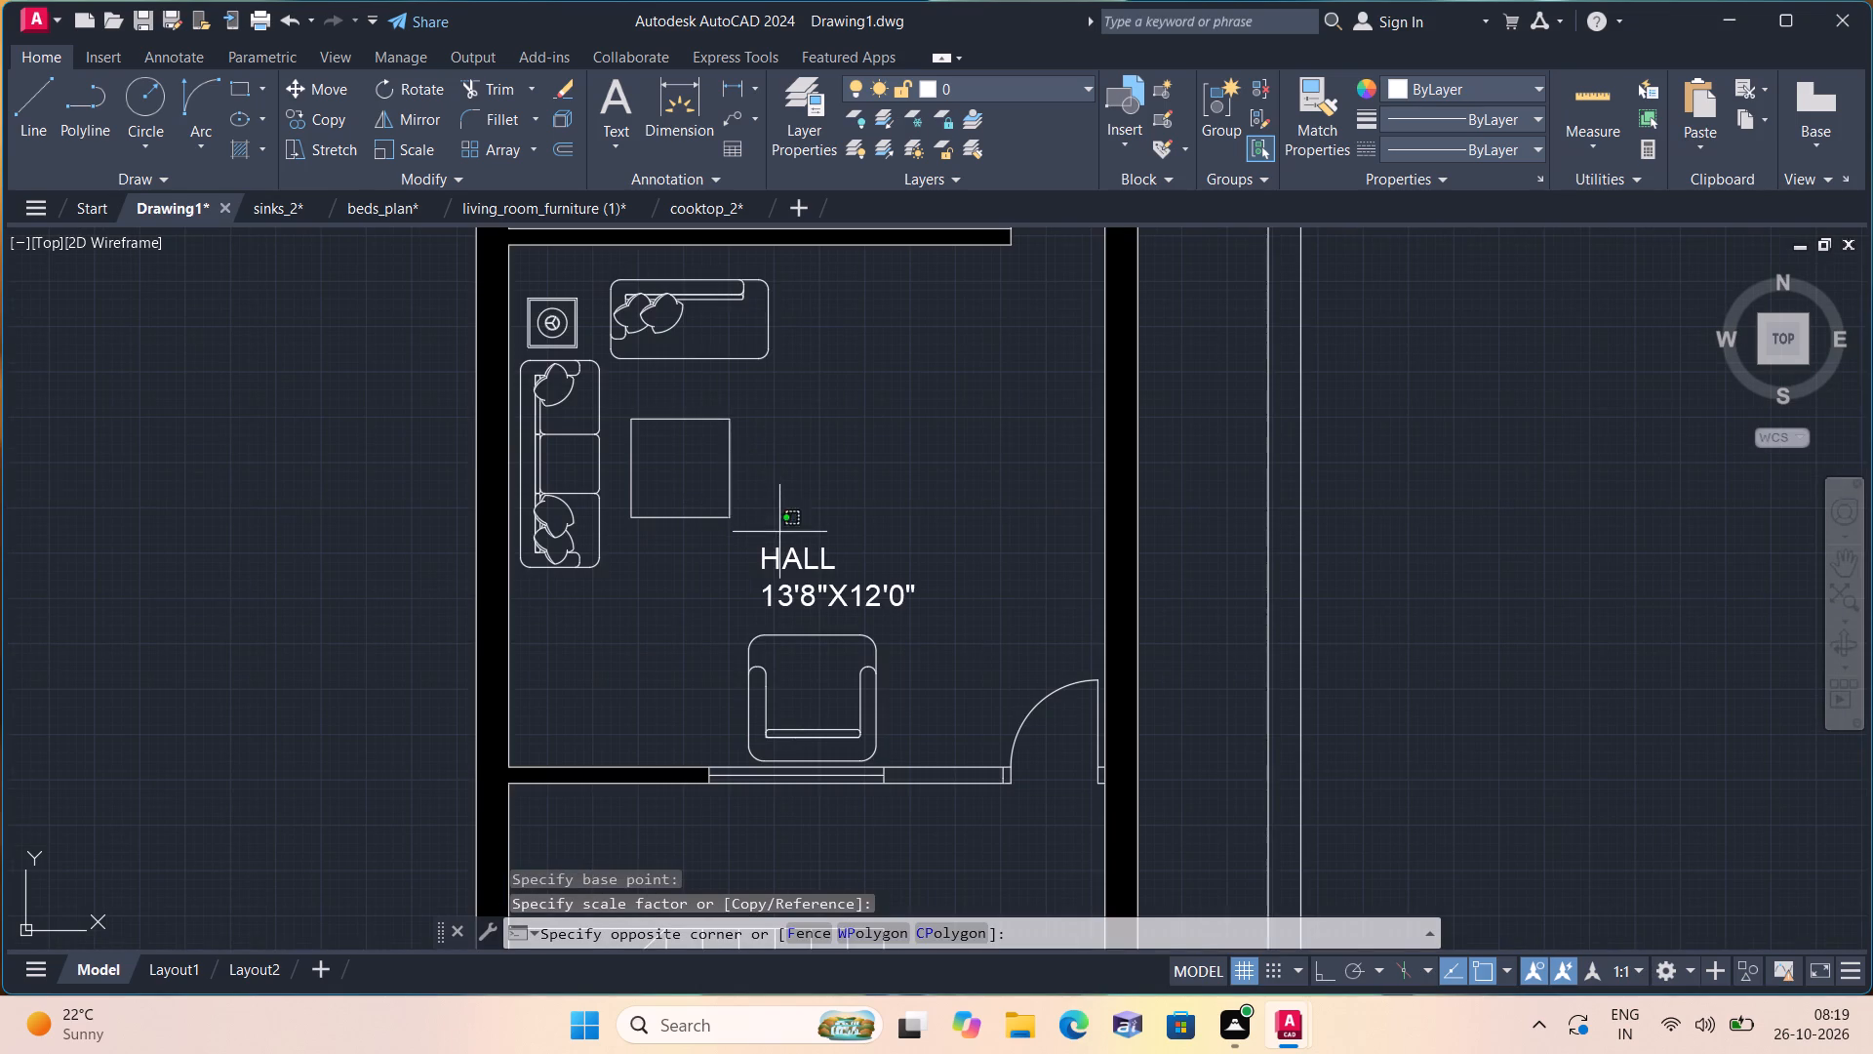
click(531, 287)
scroll(625, 614, up, 1)
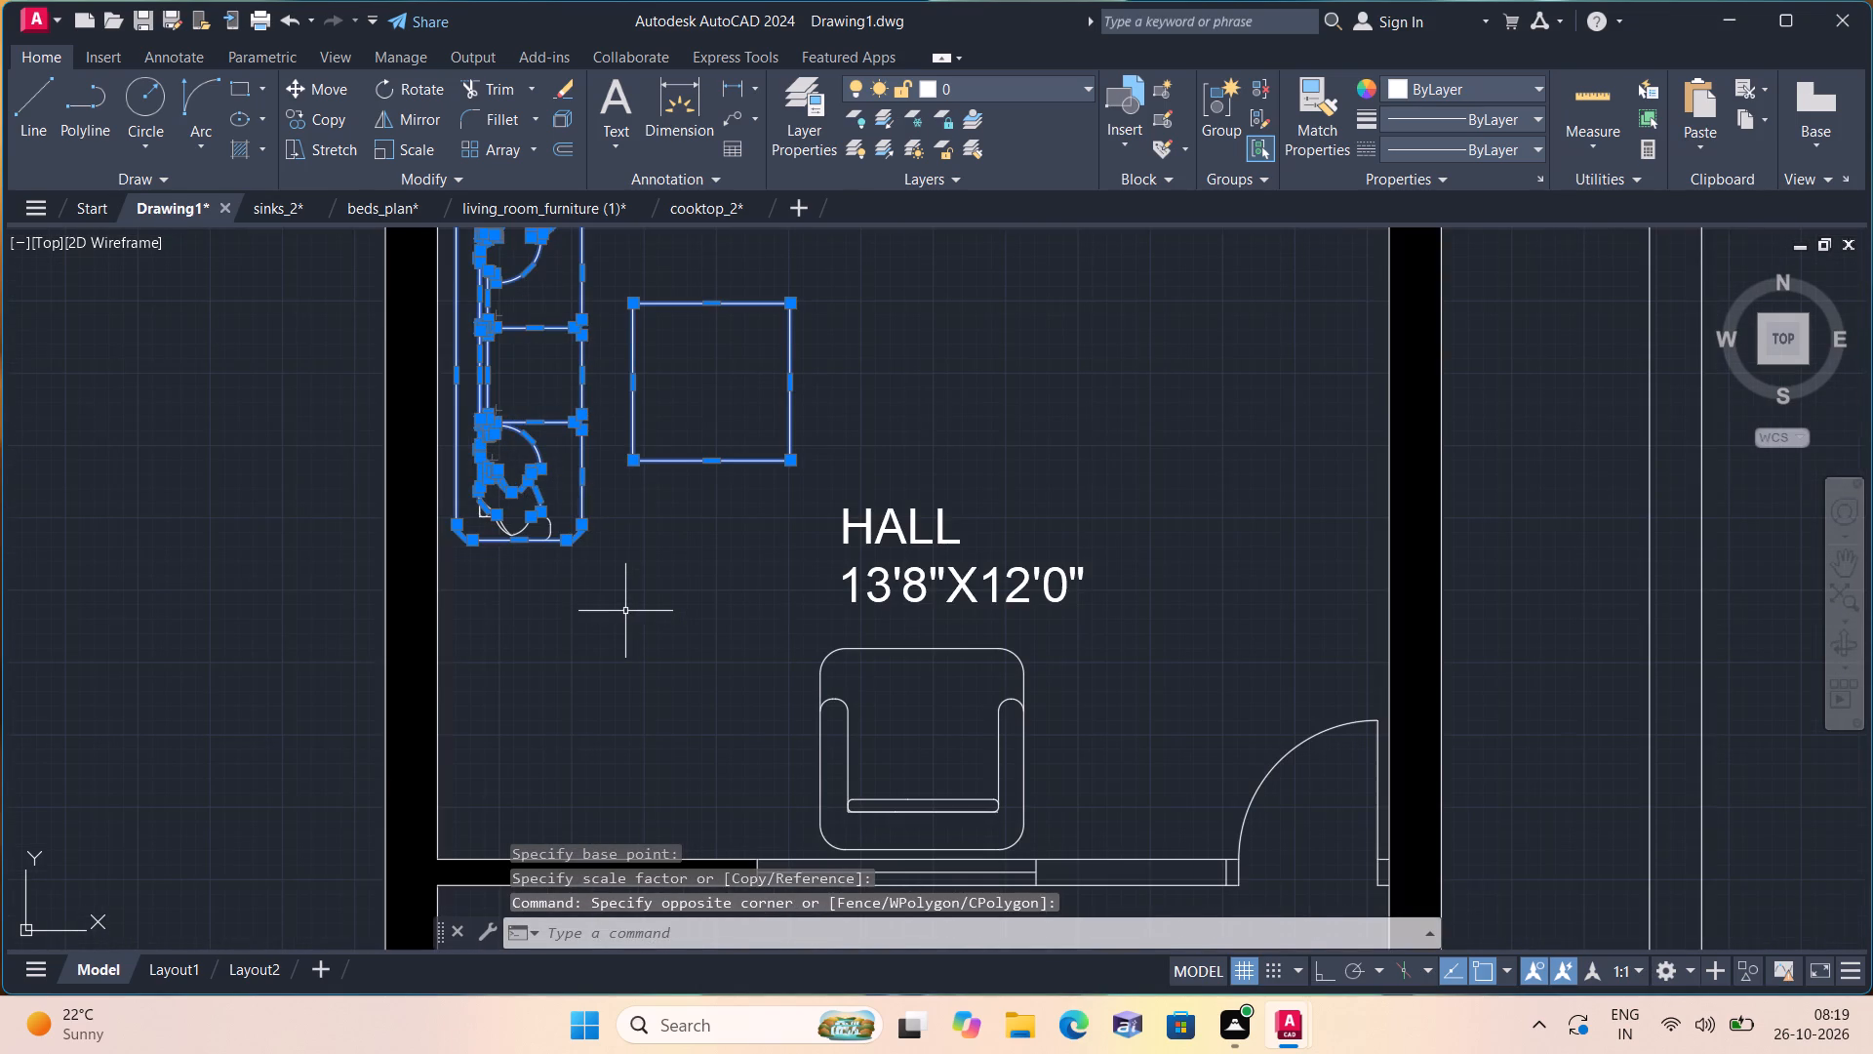
drag(625, 609, 599, 561)
click(469, 419)
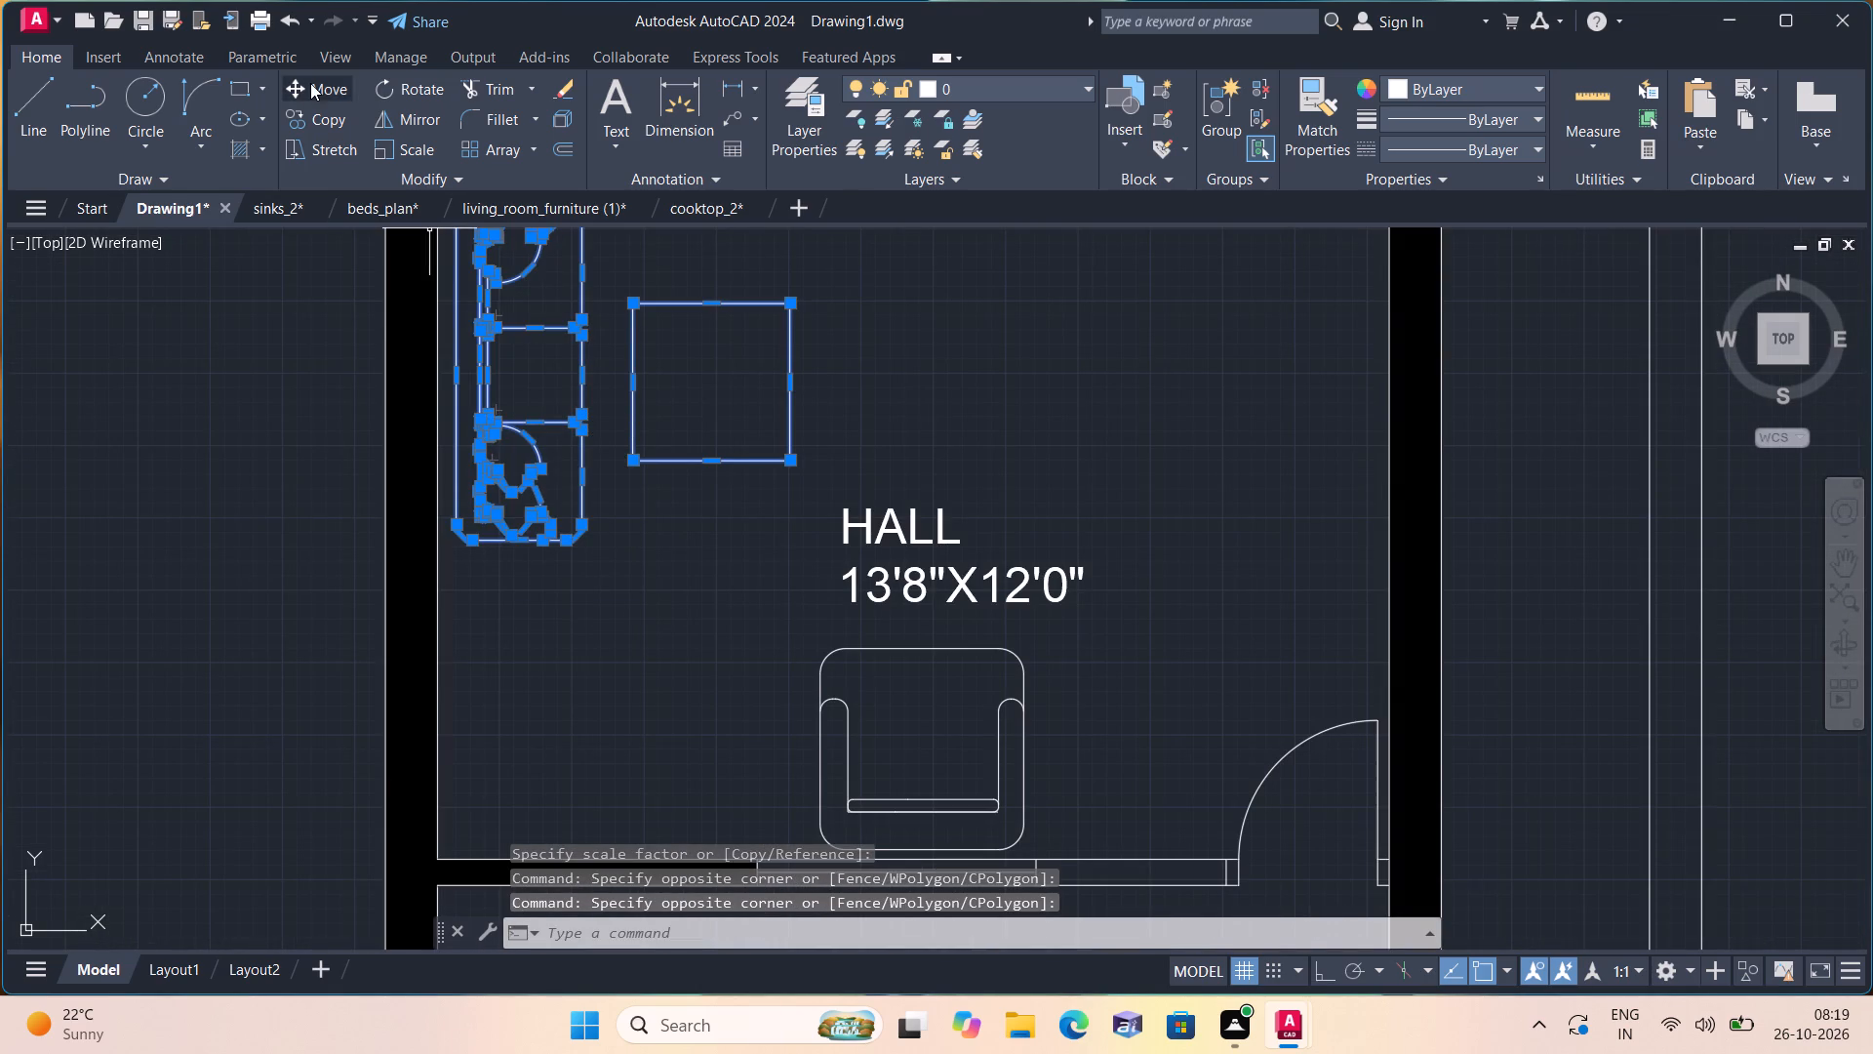
click(310, 83)
middle_drag(693, 488, 692, 655)
click(713, 554)
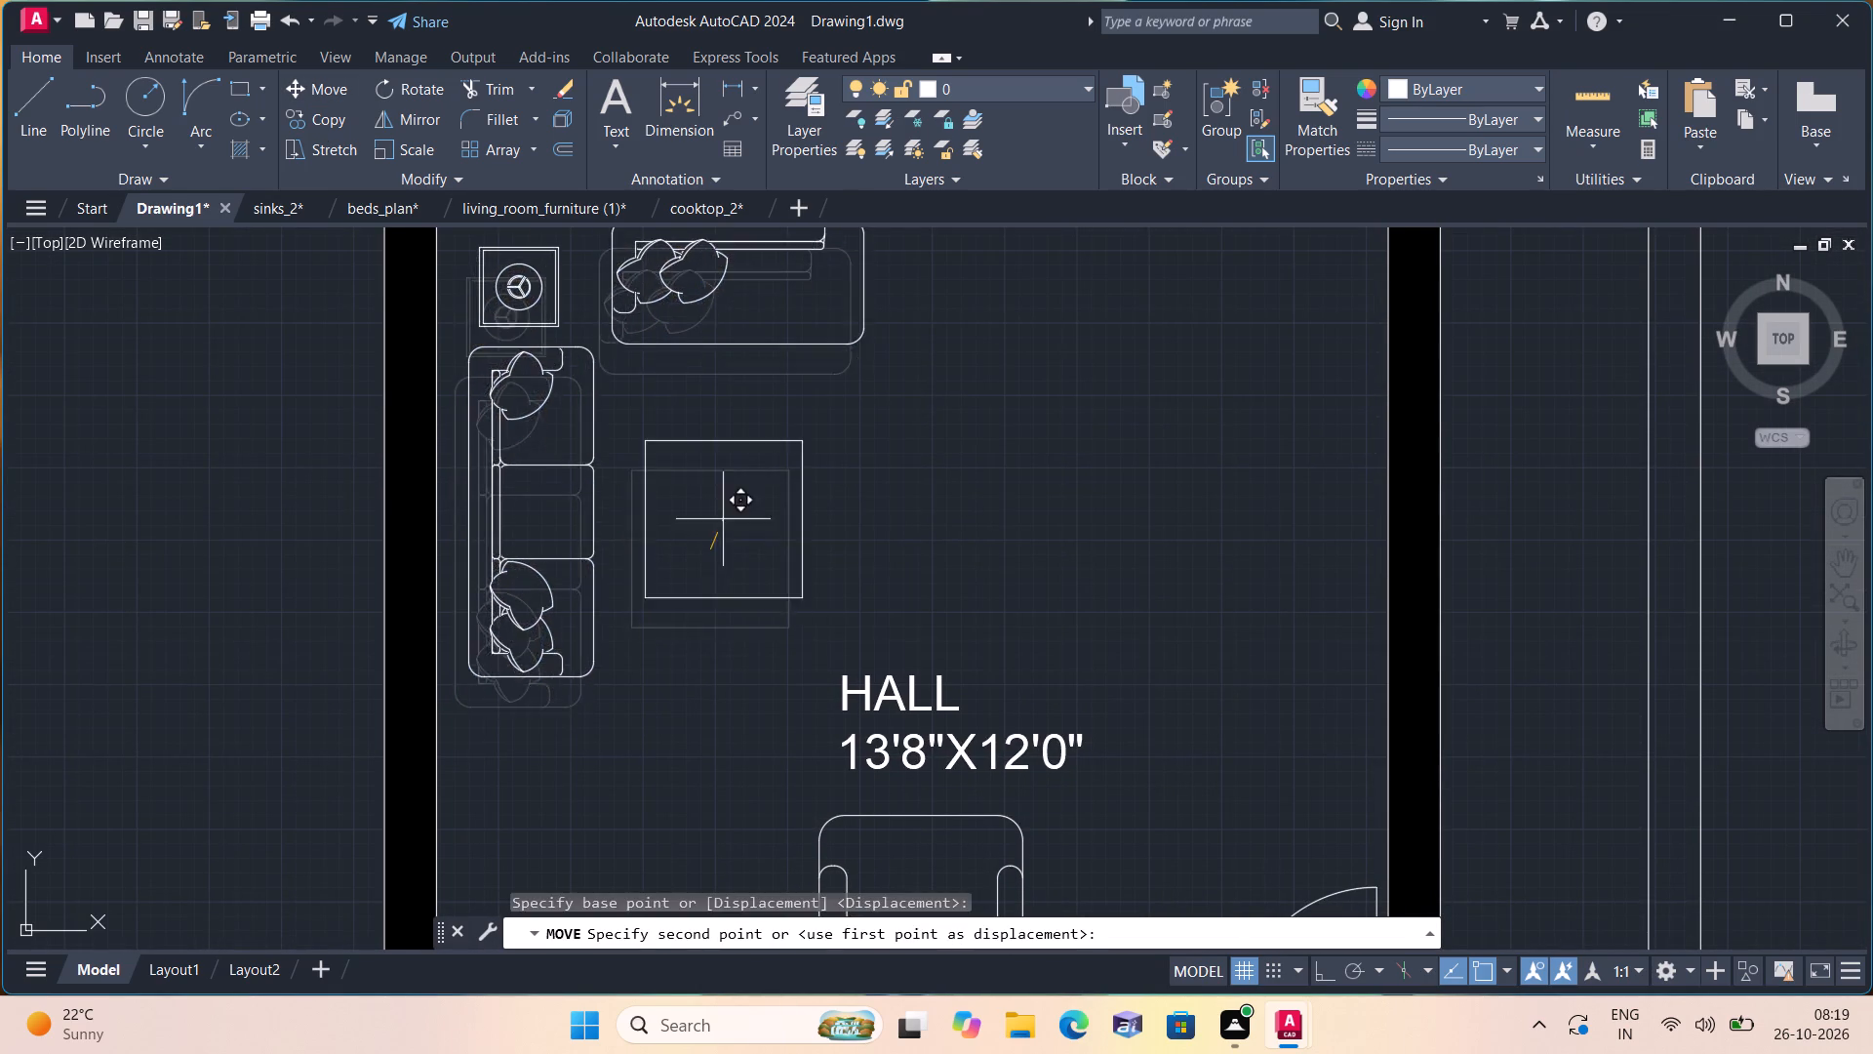
middle_drag(723, 518, 744, 632)
scroll(723, 518, down, 1)
click(744, 626)
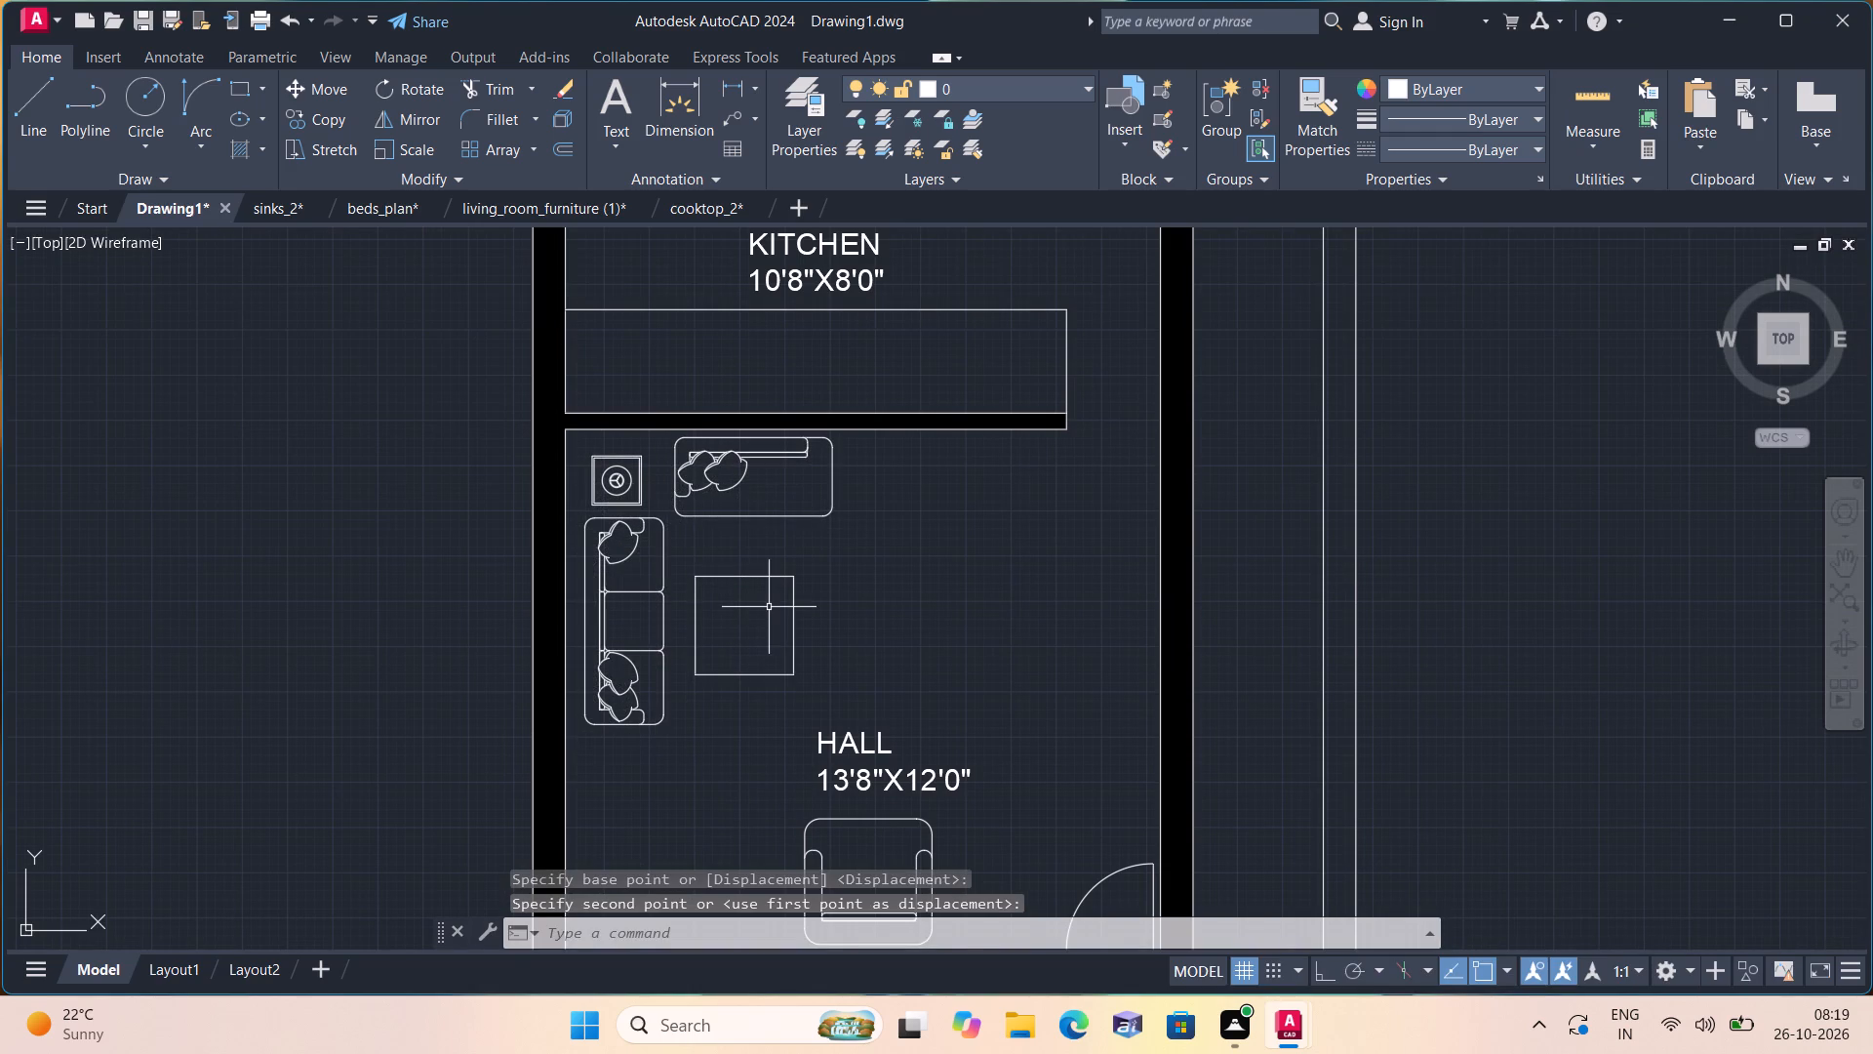
Move the distant bed block to the empty area just northeast of the ground floor plan.
middle_drag(897, 618, 773, 547)
scroll(893, 617, down, 1)
middle_drag(734, 492, 732, 677)
scroll(734, 492, down, 1)
middle_drag(773, 439, 623, 579)
scroll(772, 439, down, 1)
scroll(623, 579, down, 2)
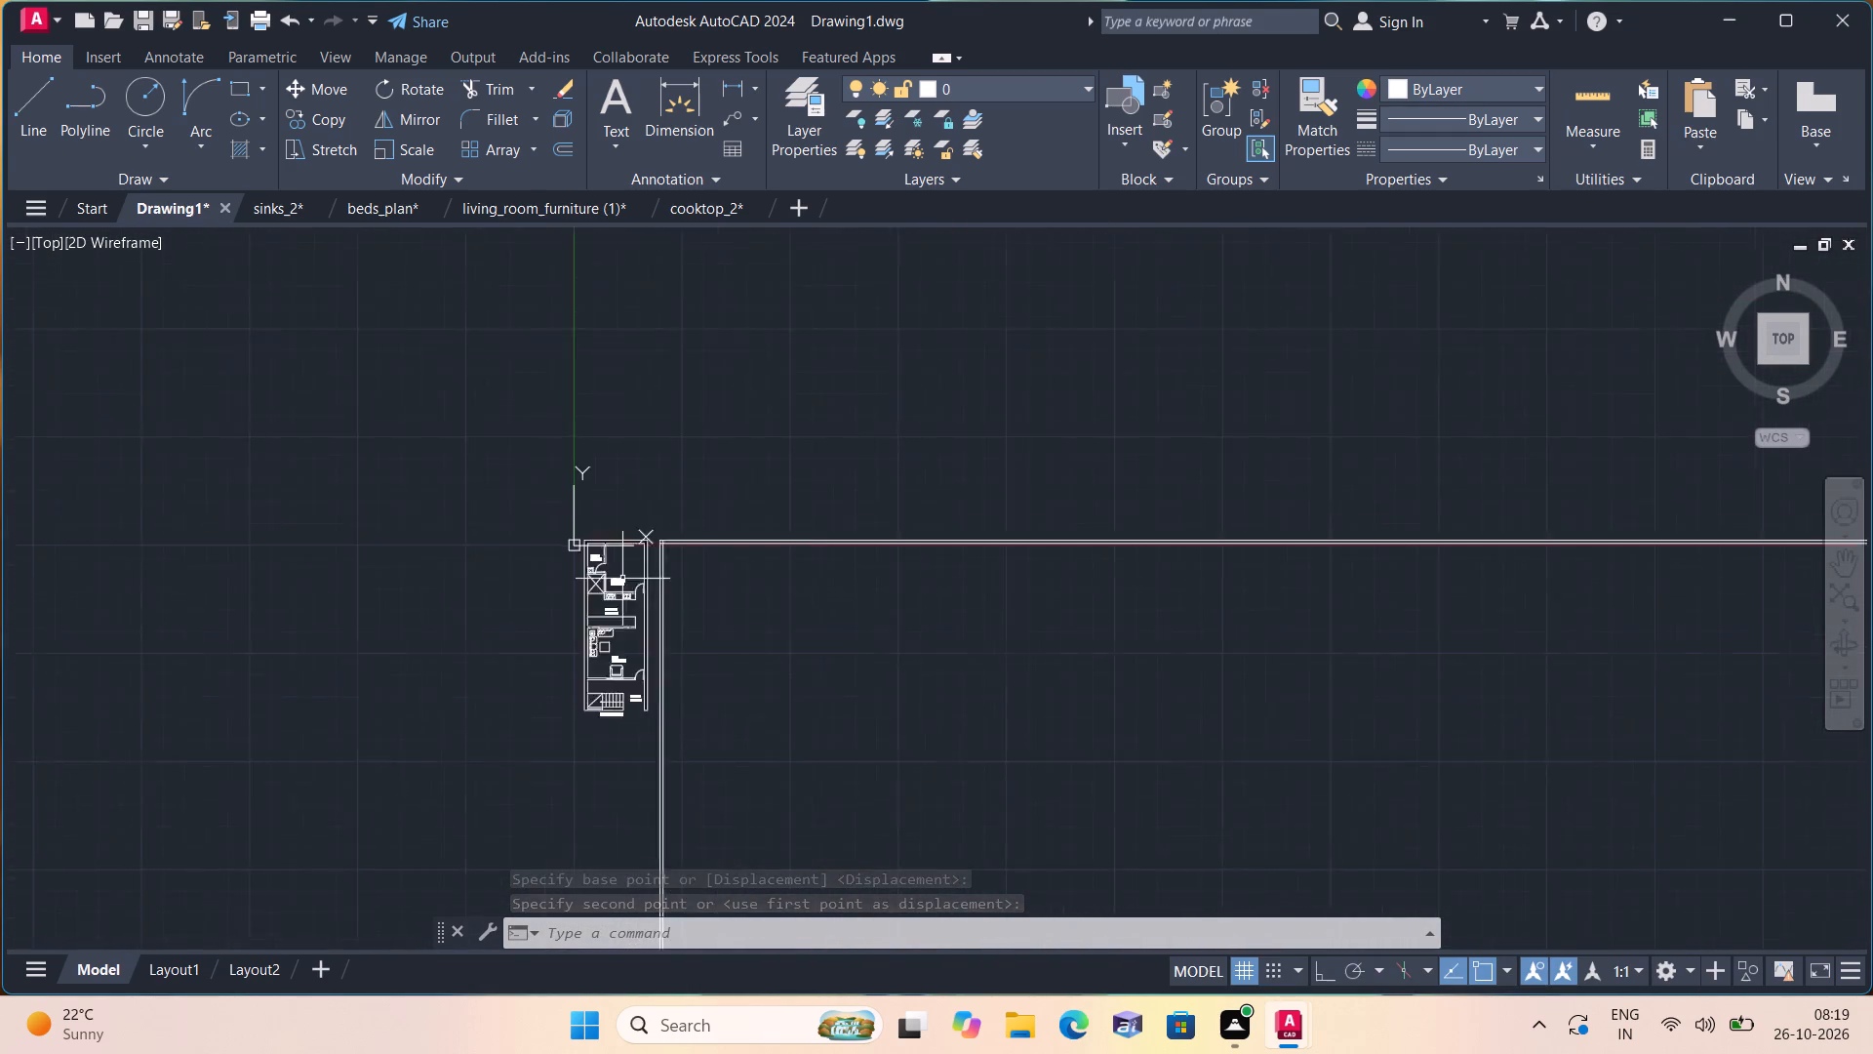
scroll(622, 579, down, 1)
scroll(917, 410, down, 2)
middle_drag(906, 413, 765, 601)
scroll(759, 447, up, 2)
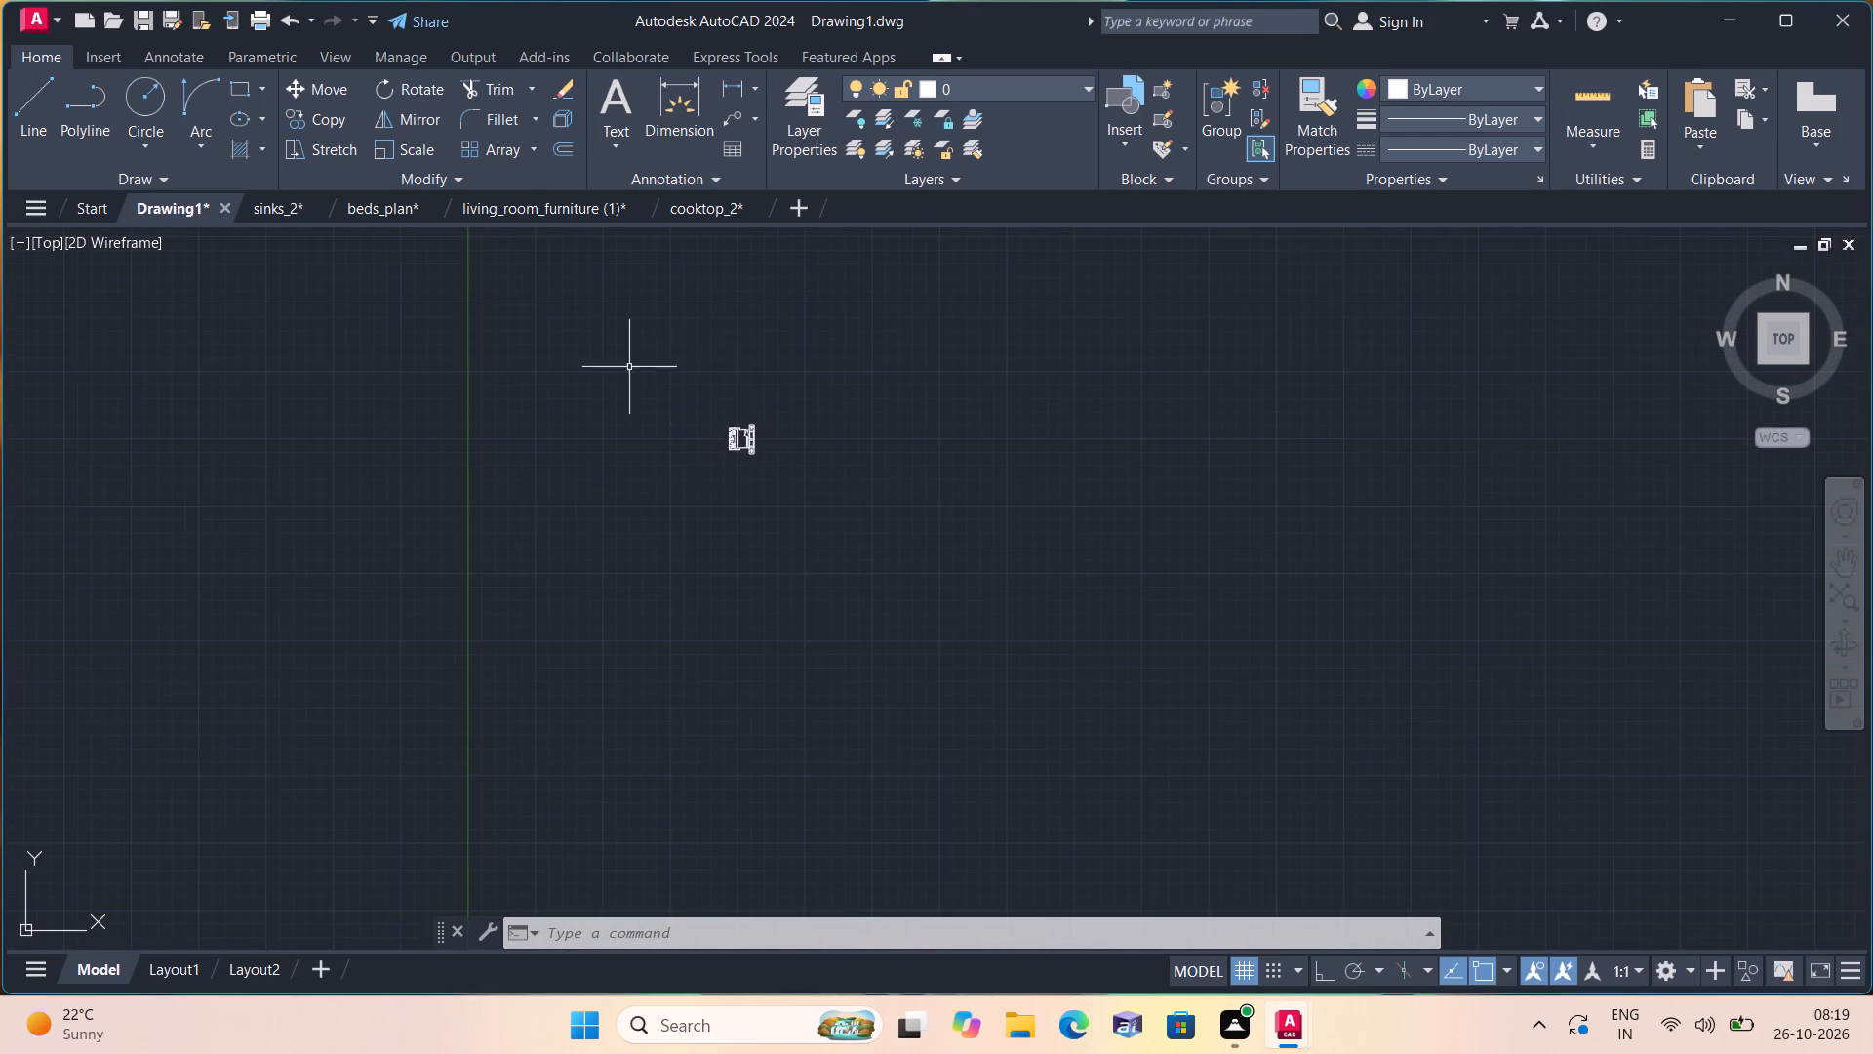
drag(612, 364, 699, 455)
click(1045, 537)
click(317, 83)
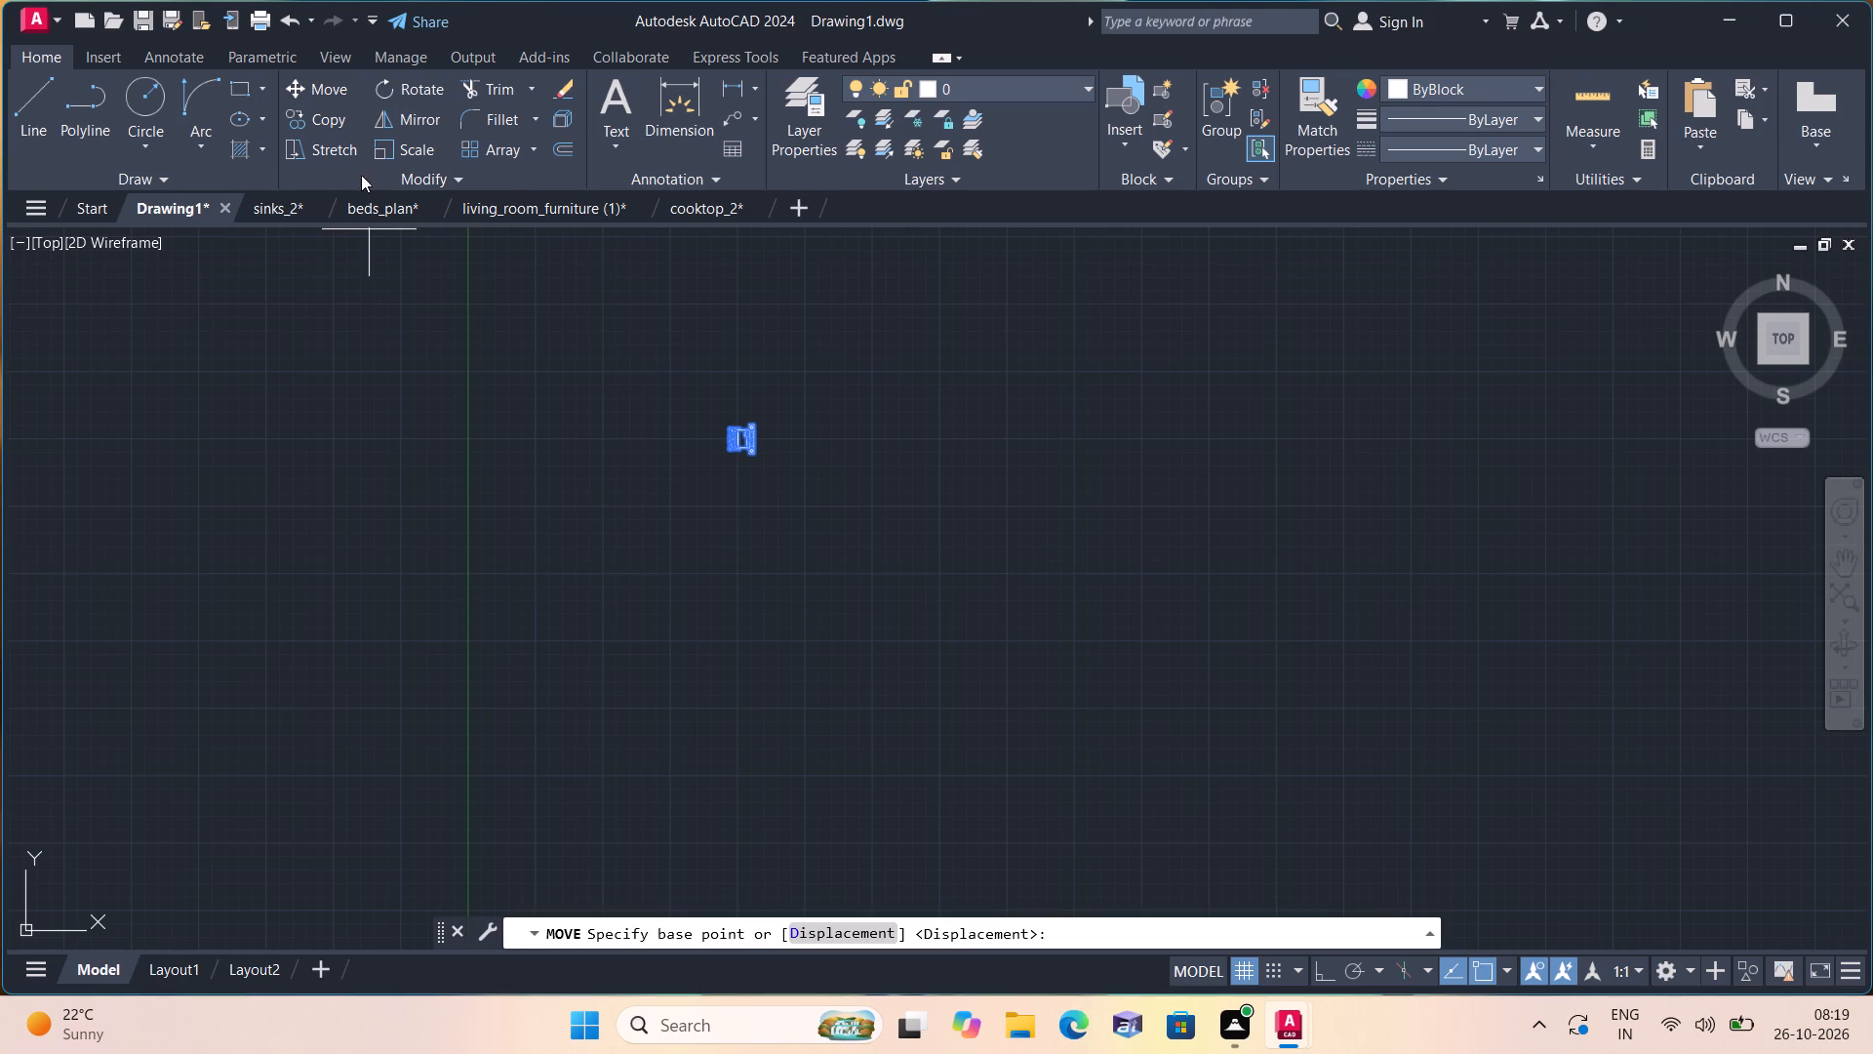
click(738, 455)
scroll(635, 699, down, 1)
middle_drag(632, 700, 818, 419)
scroll(735, 636, up, 2)
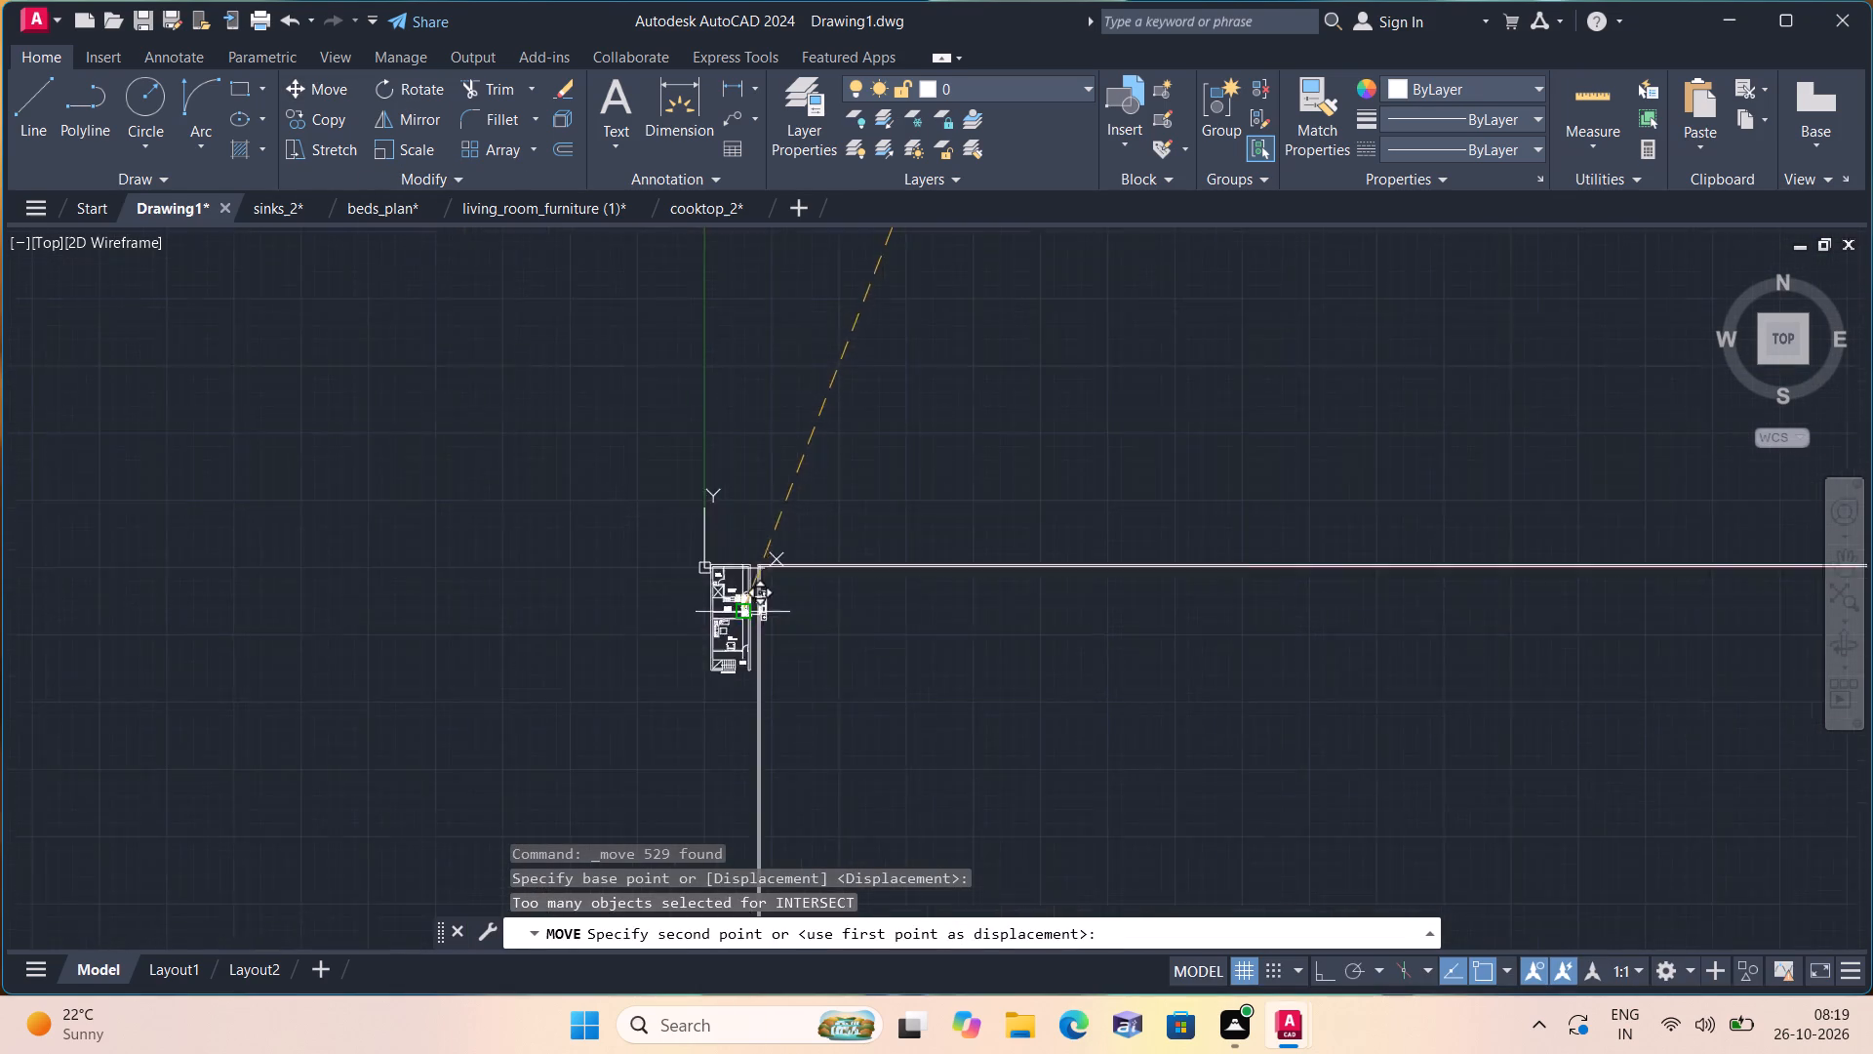
scroll(705, 565, up, 4)
middle_drag(707, 608, 522, 717)
scroll(523, 717, down, 2)
click(794, 460)
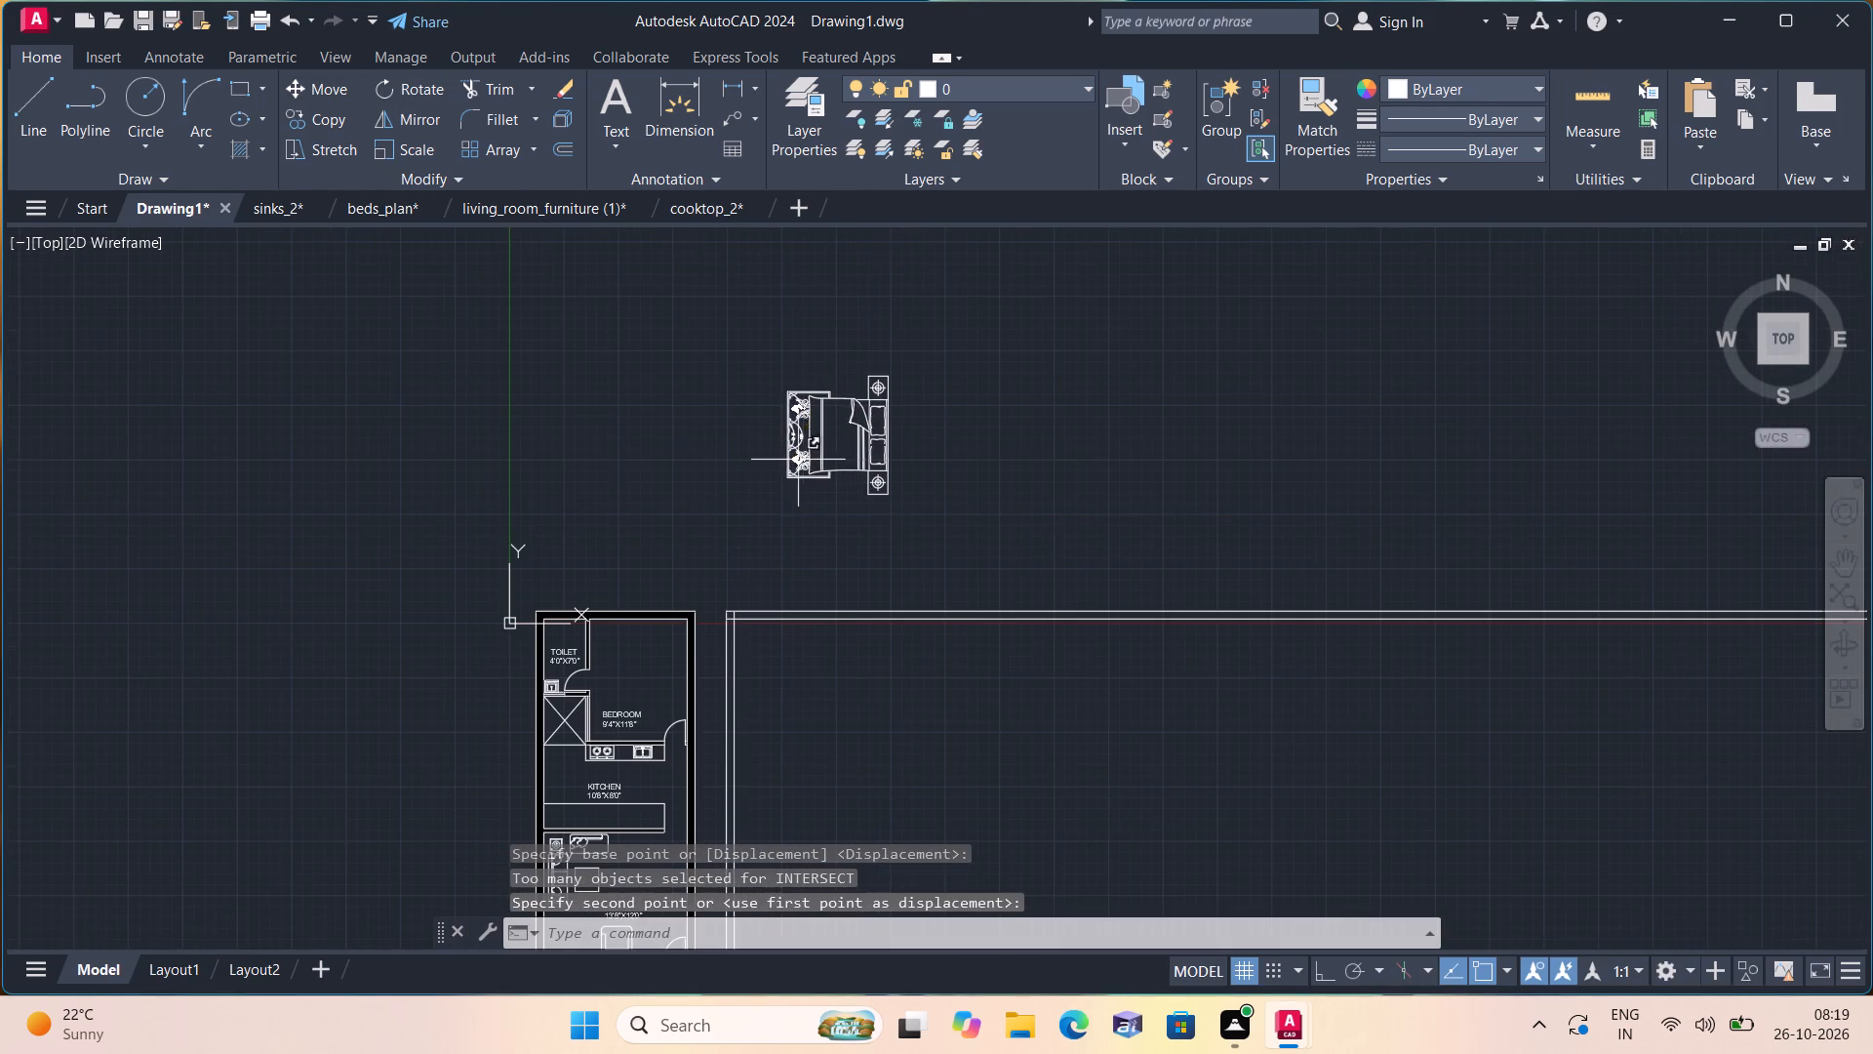
Scale the bed block freehand about a point near its middle, down to roughly half its size.
drag(717, 348, 767, 391)
click(996, 510)
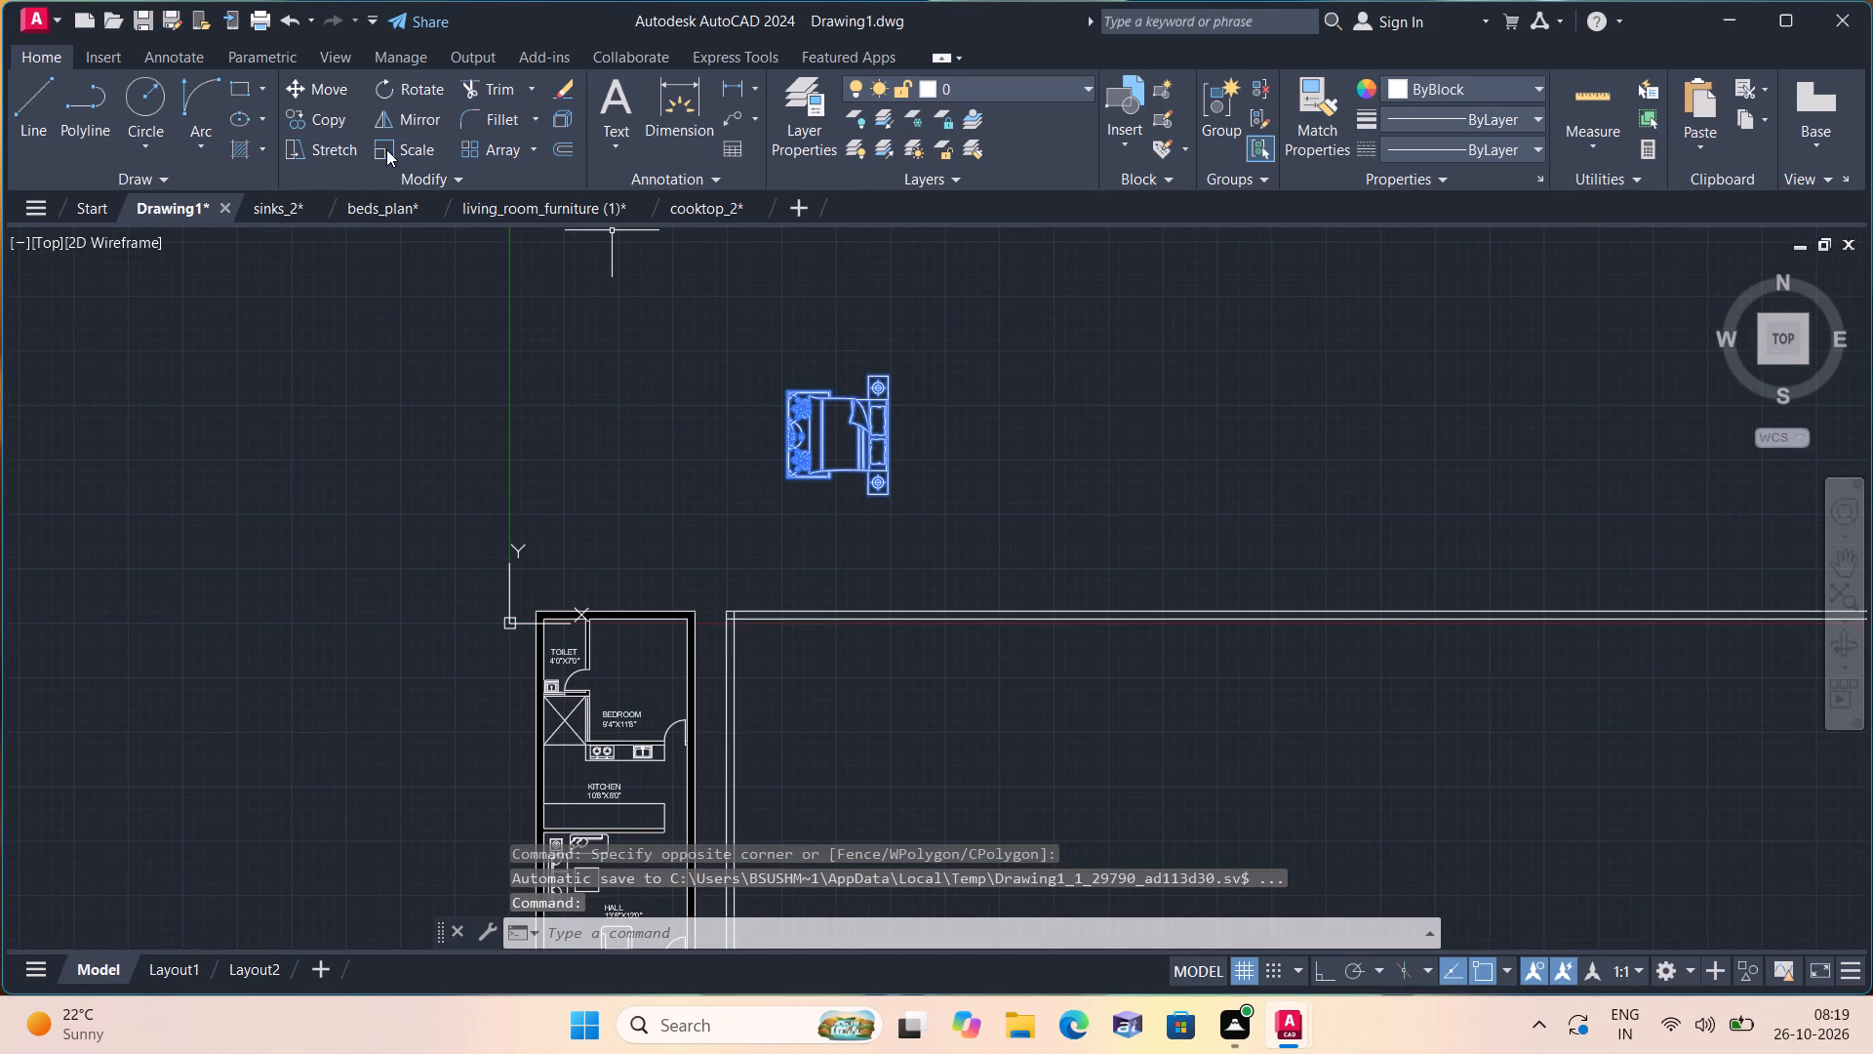
click(418, 148)
click(842, 448)
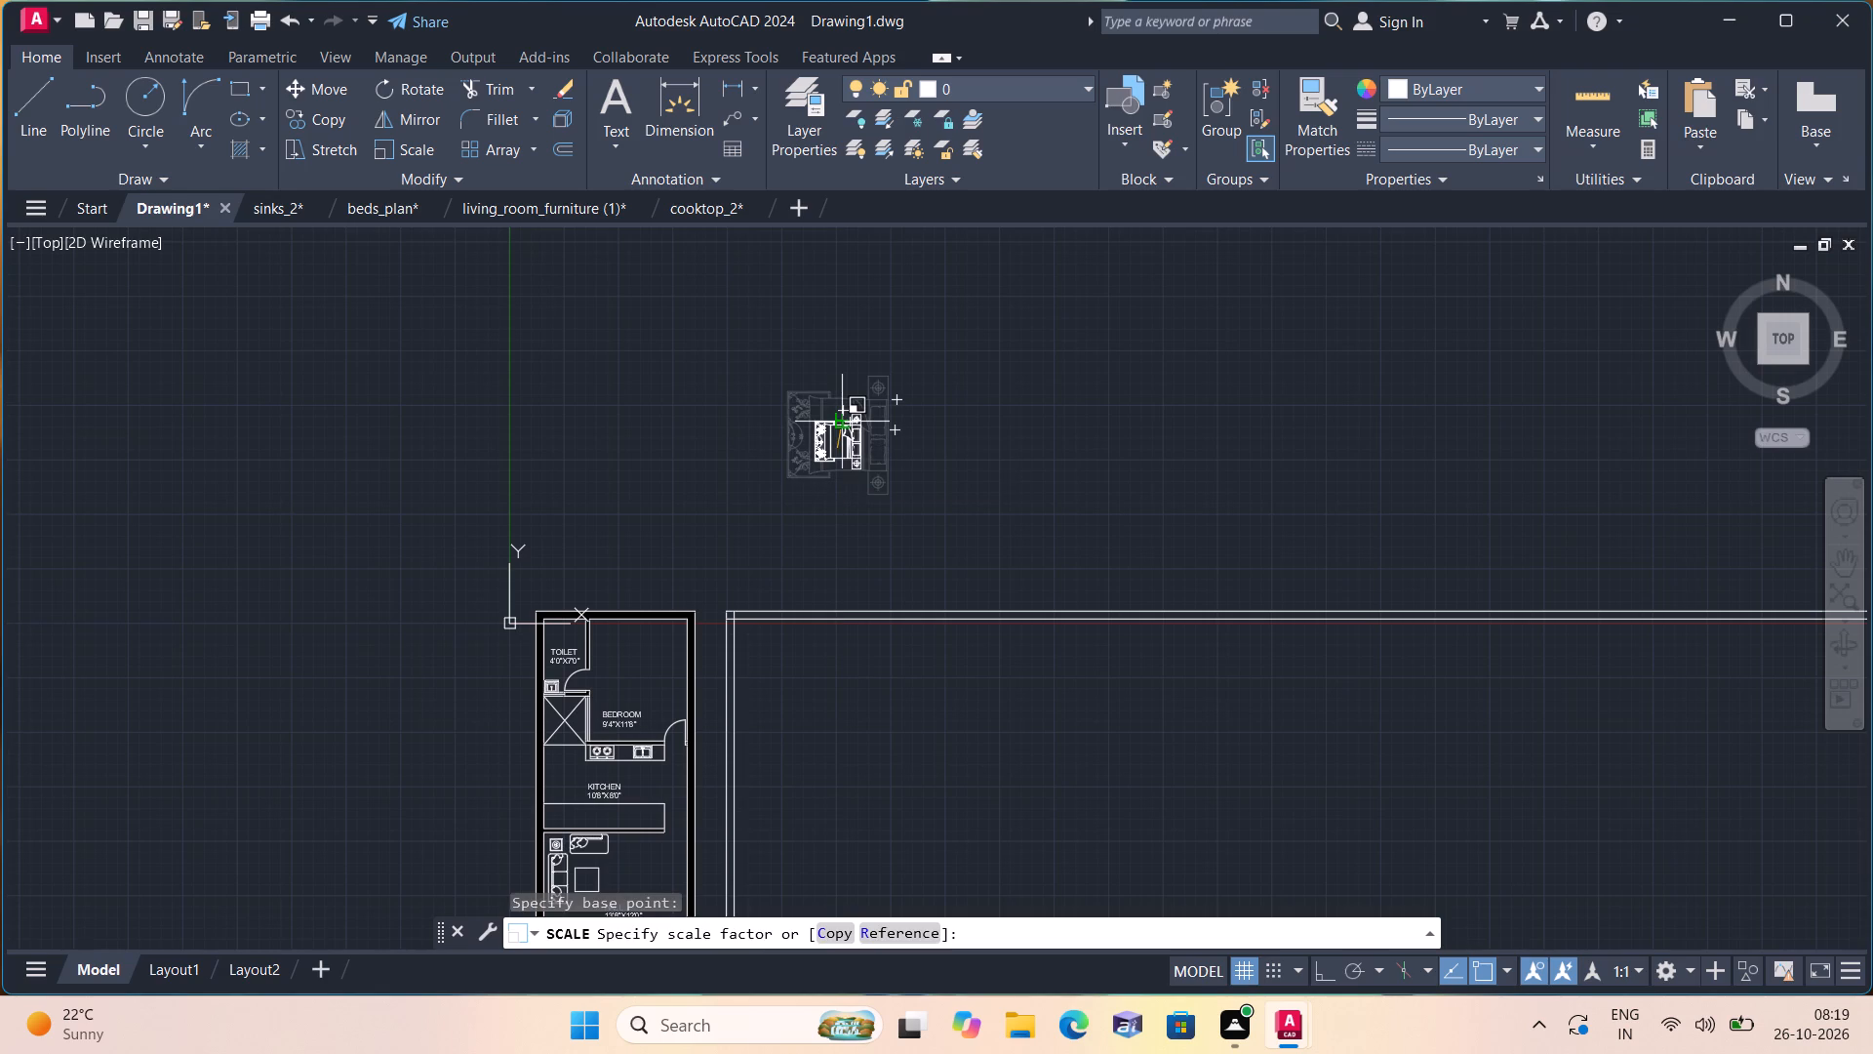
click(844, 426)
Move the bed block into the bedroom's upper-right corner, with its headboard near the right wall.
drag(941, 510, 836, 411)
click(723, 351)
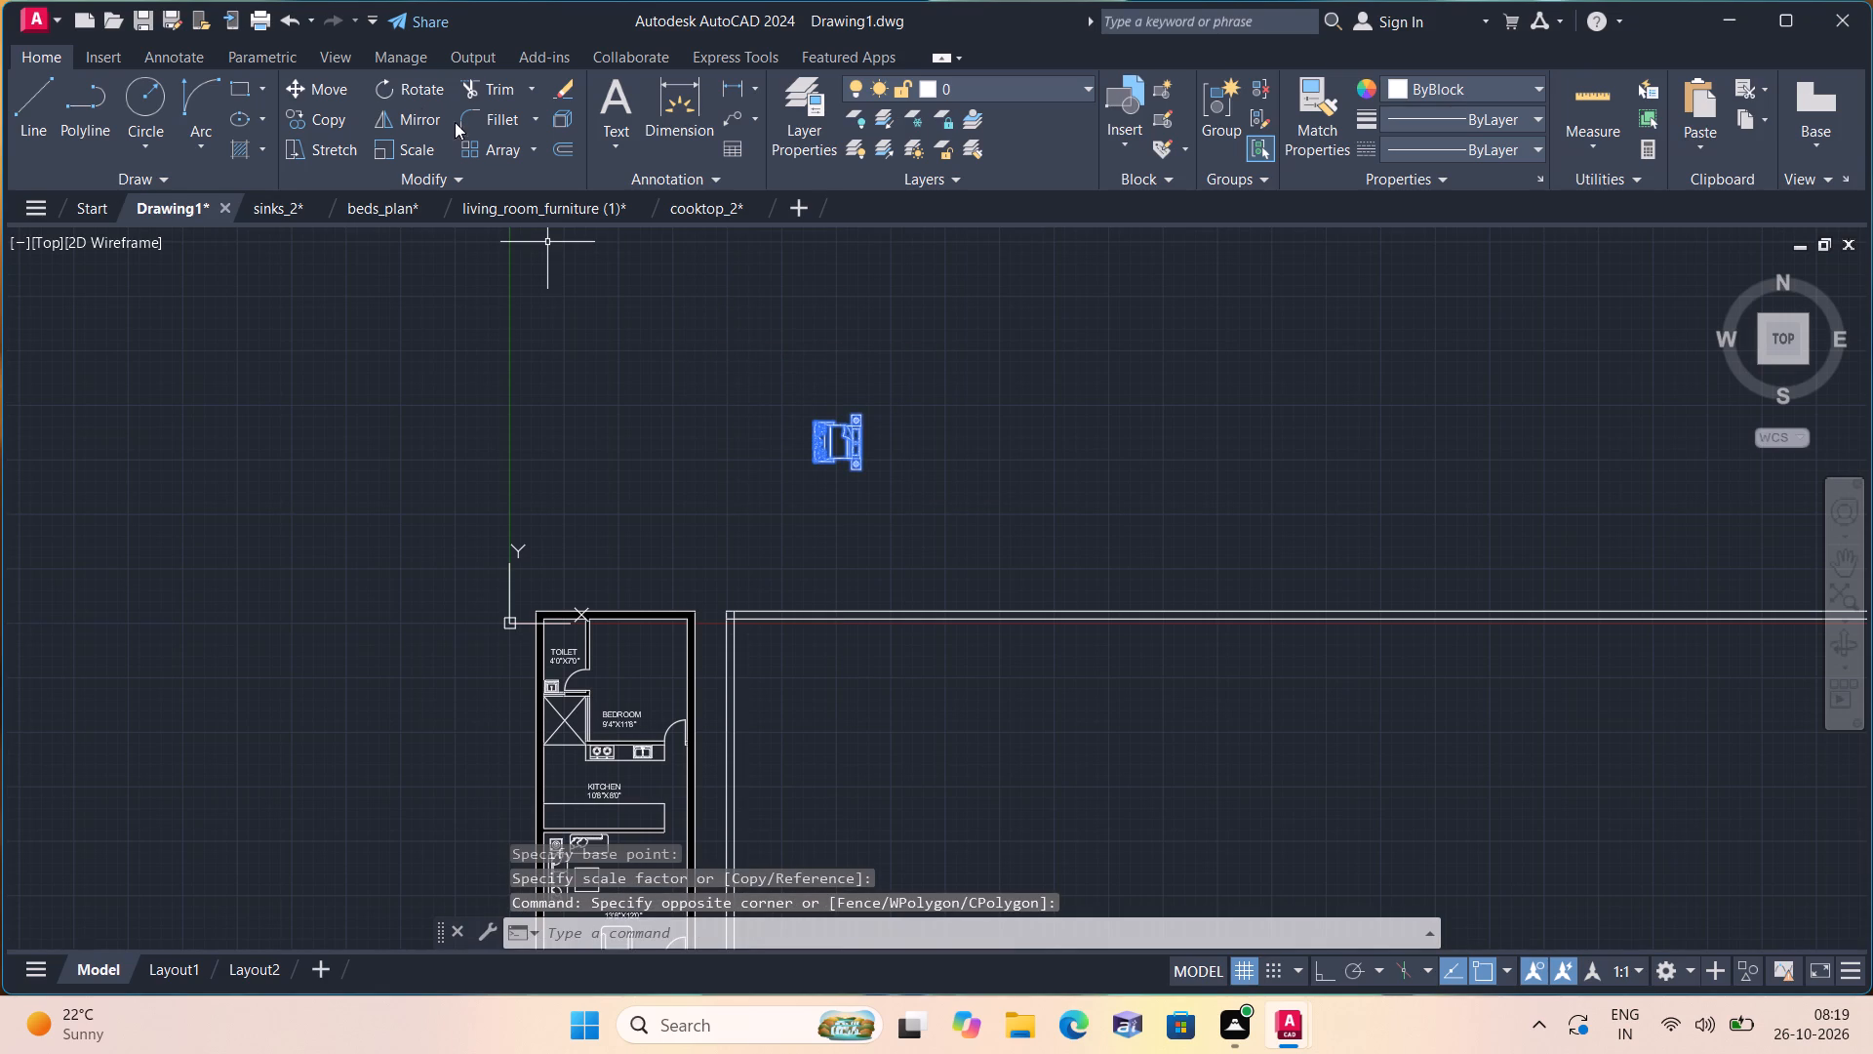
click(327, 83)
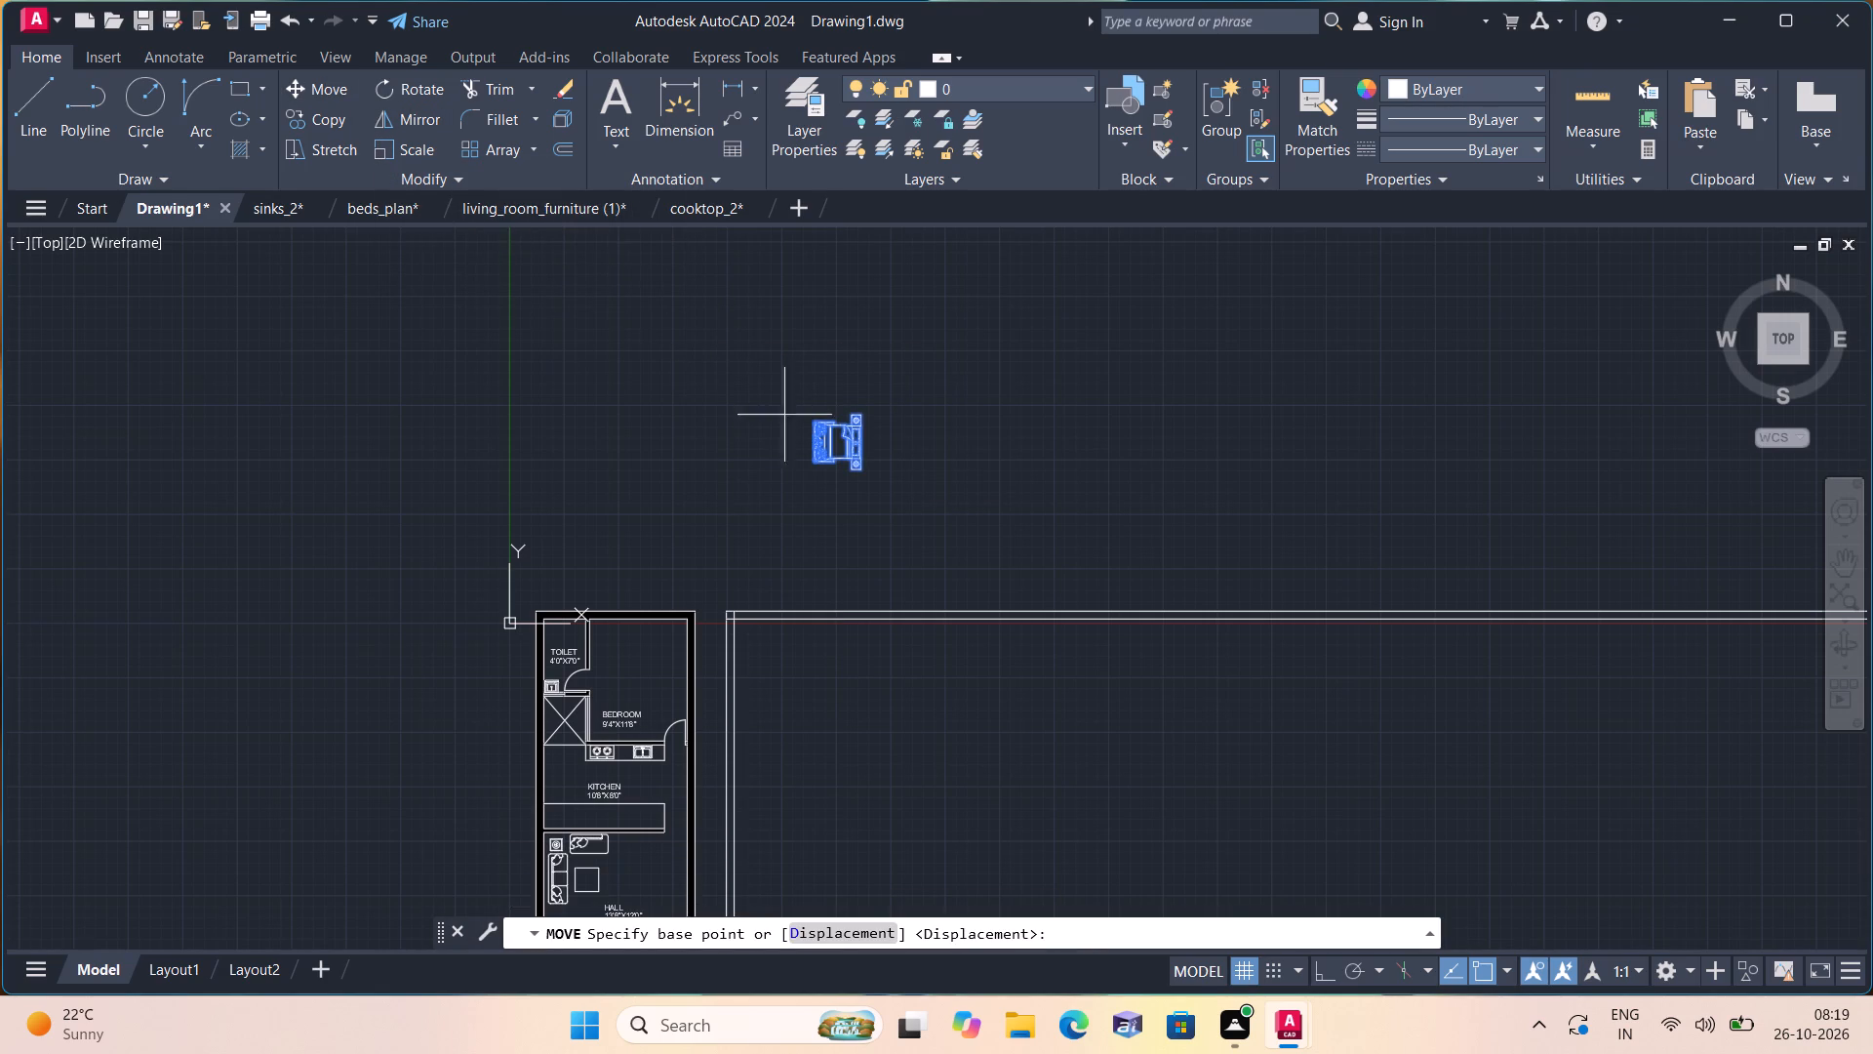
click(845, 438)
scroll(653, 647, up, 3)
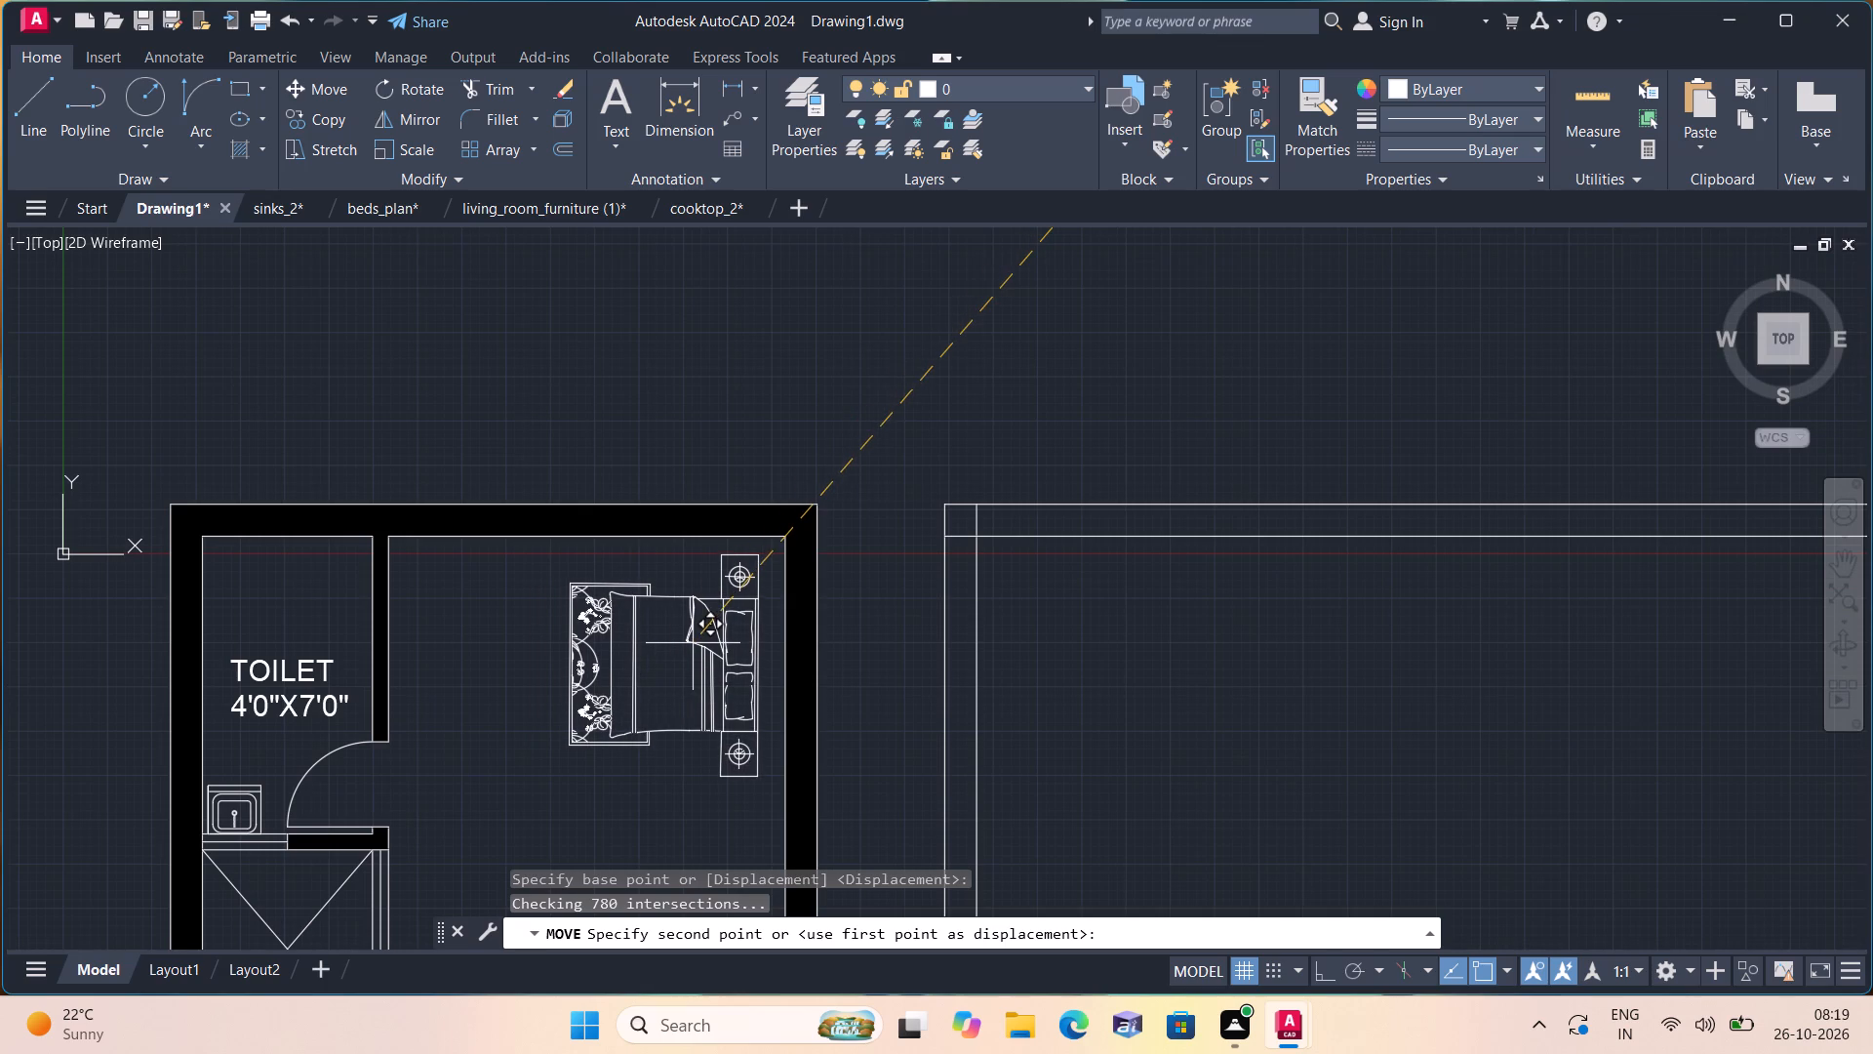
click(693, 634)
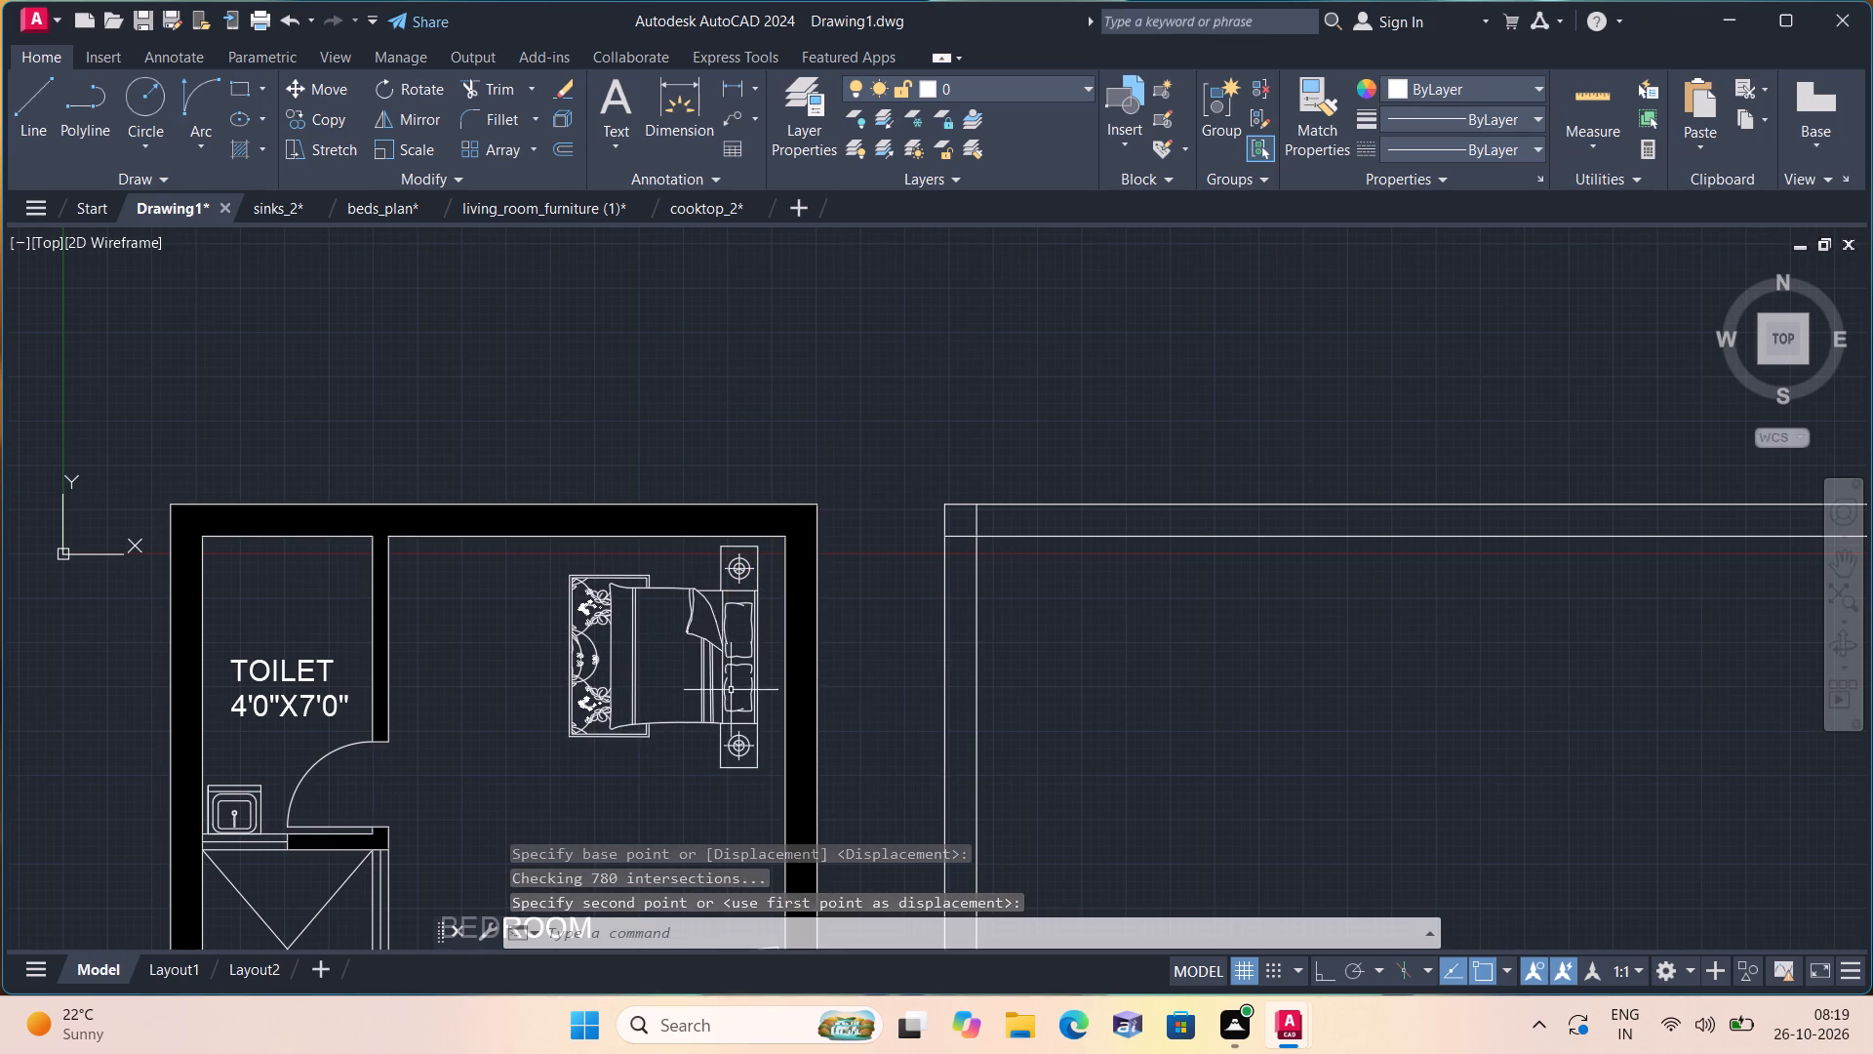
Move the distant toilet seat block to the empty area just west of the ground floor plan.
middle_drag(728, 690, 698, 538)
scroll(723, 689, down, 1)
scroll(699, 516, down, 3)
scroll(1062, 621, down, 4)
middle_drag(1050, 621, 643, 625)
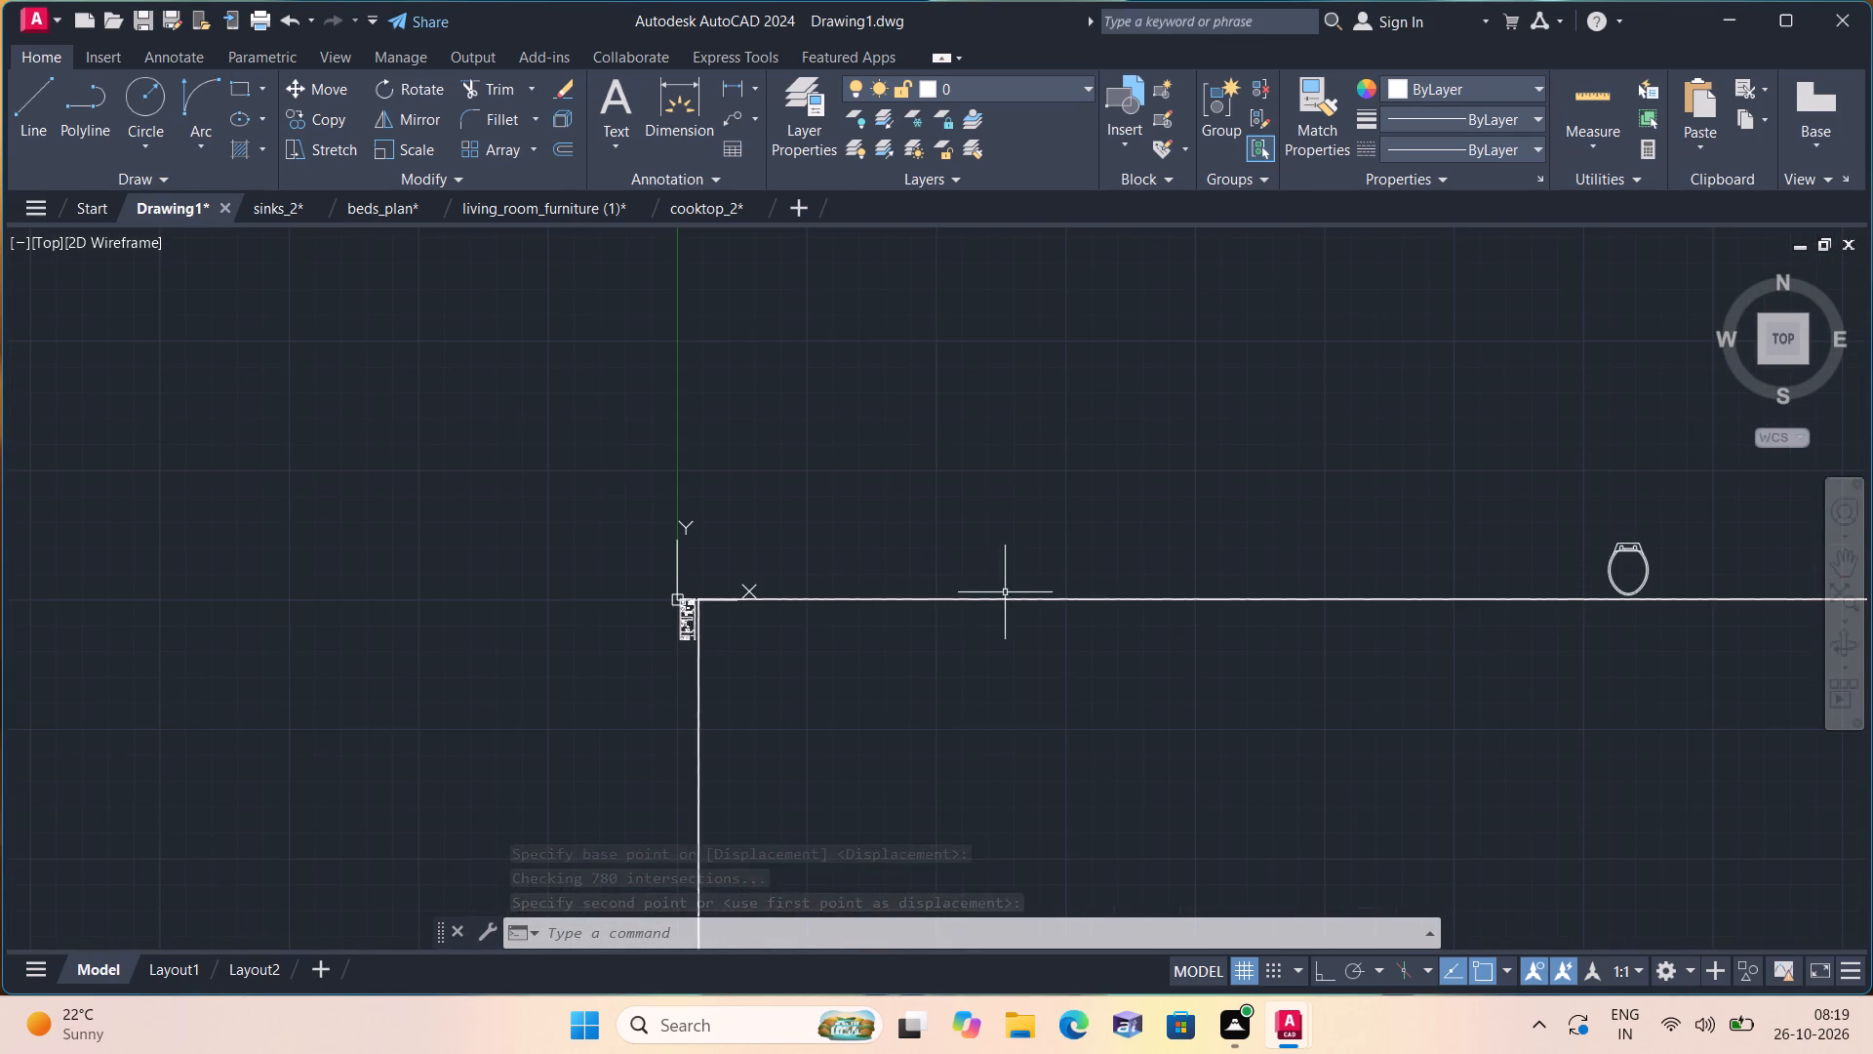
scroll(1667, 544, up, 2)
click(1635, 667)
click(1340, 478)
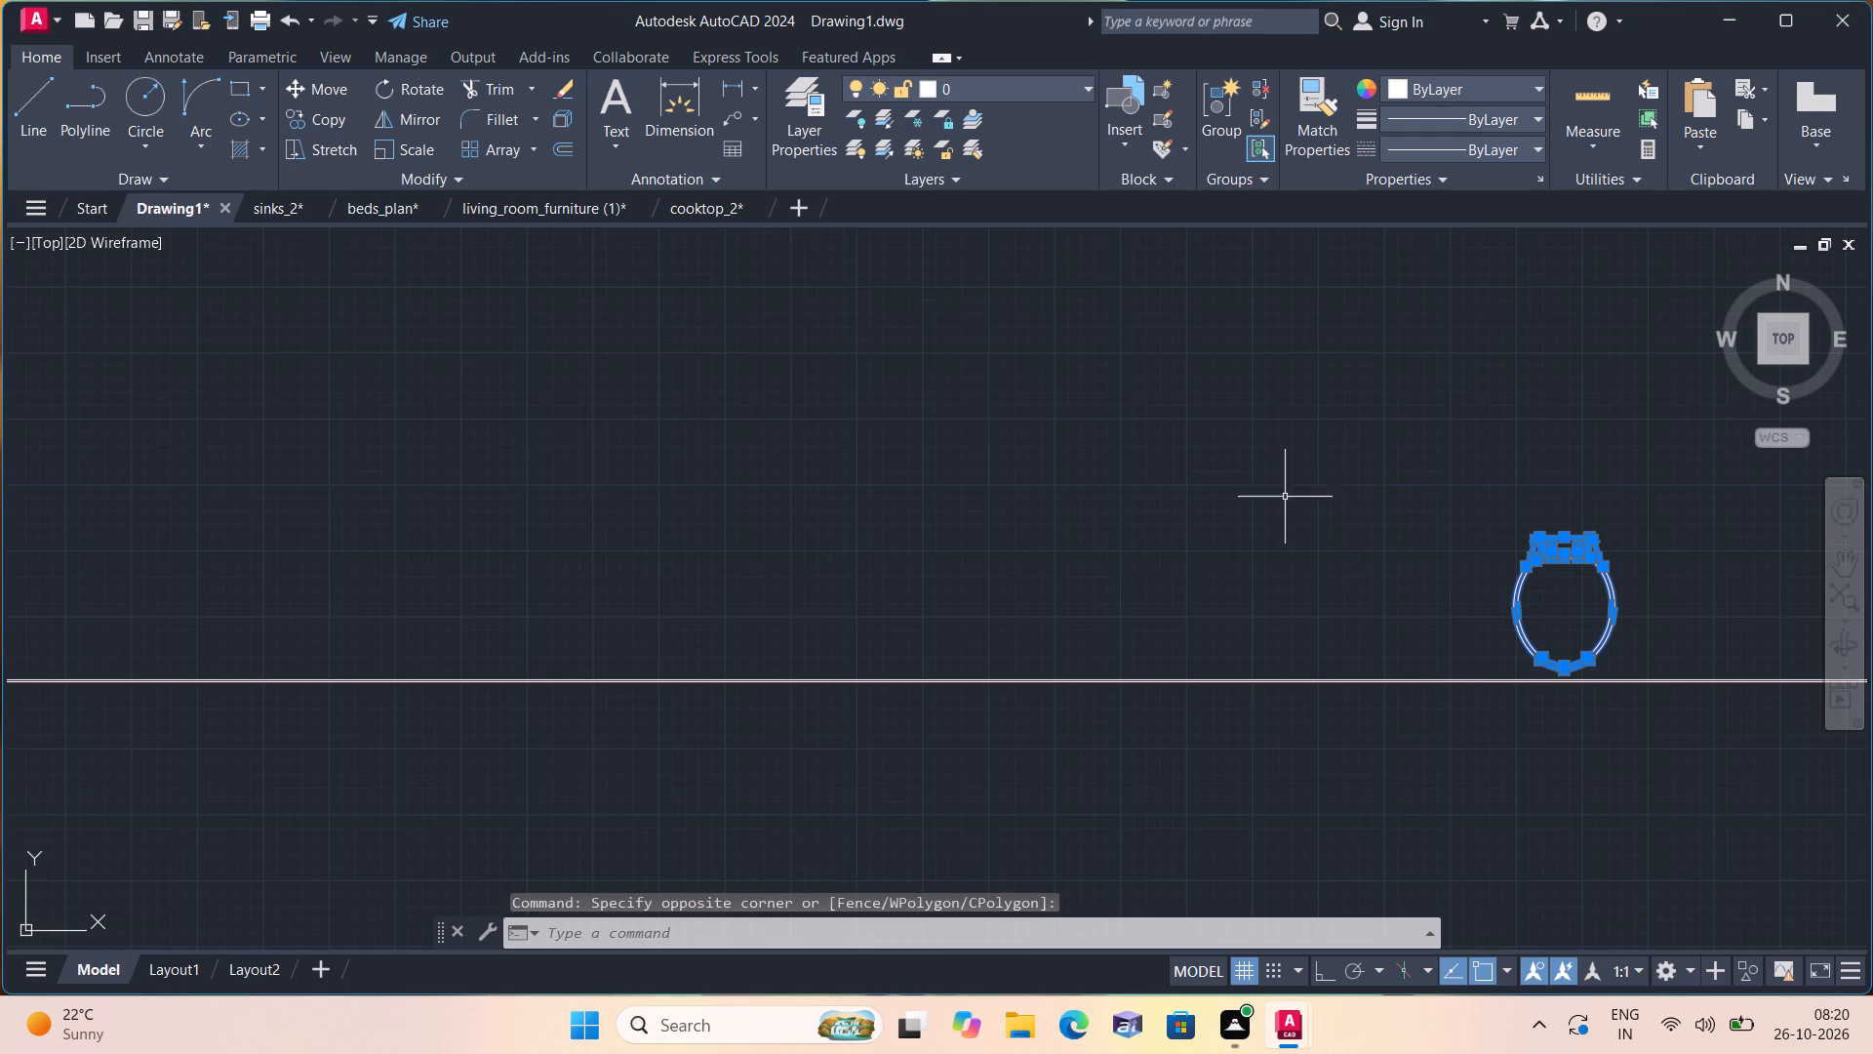
click(311, 81)
click(1575, 602)
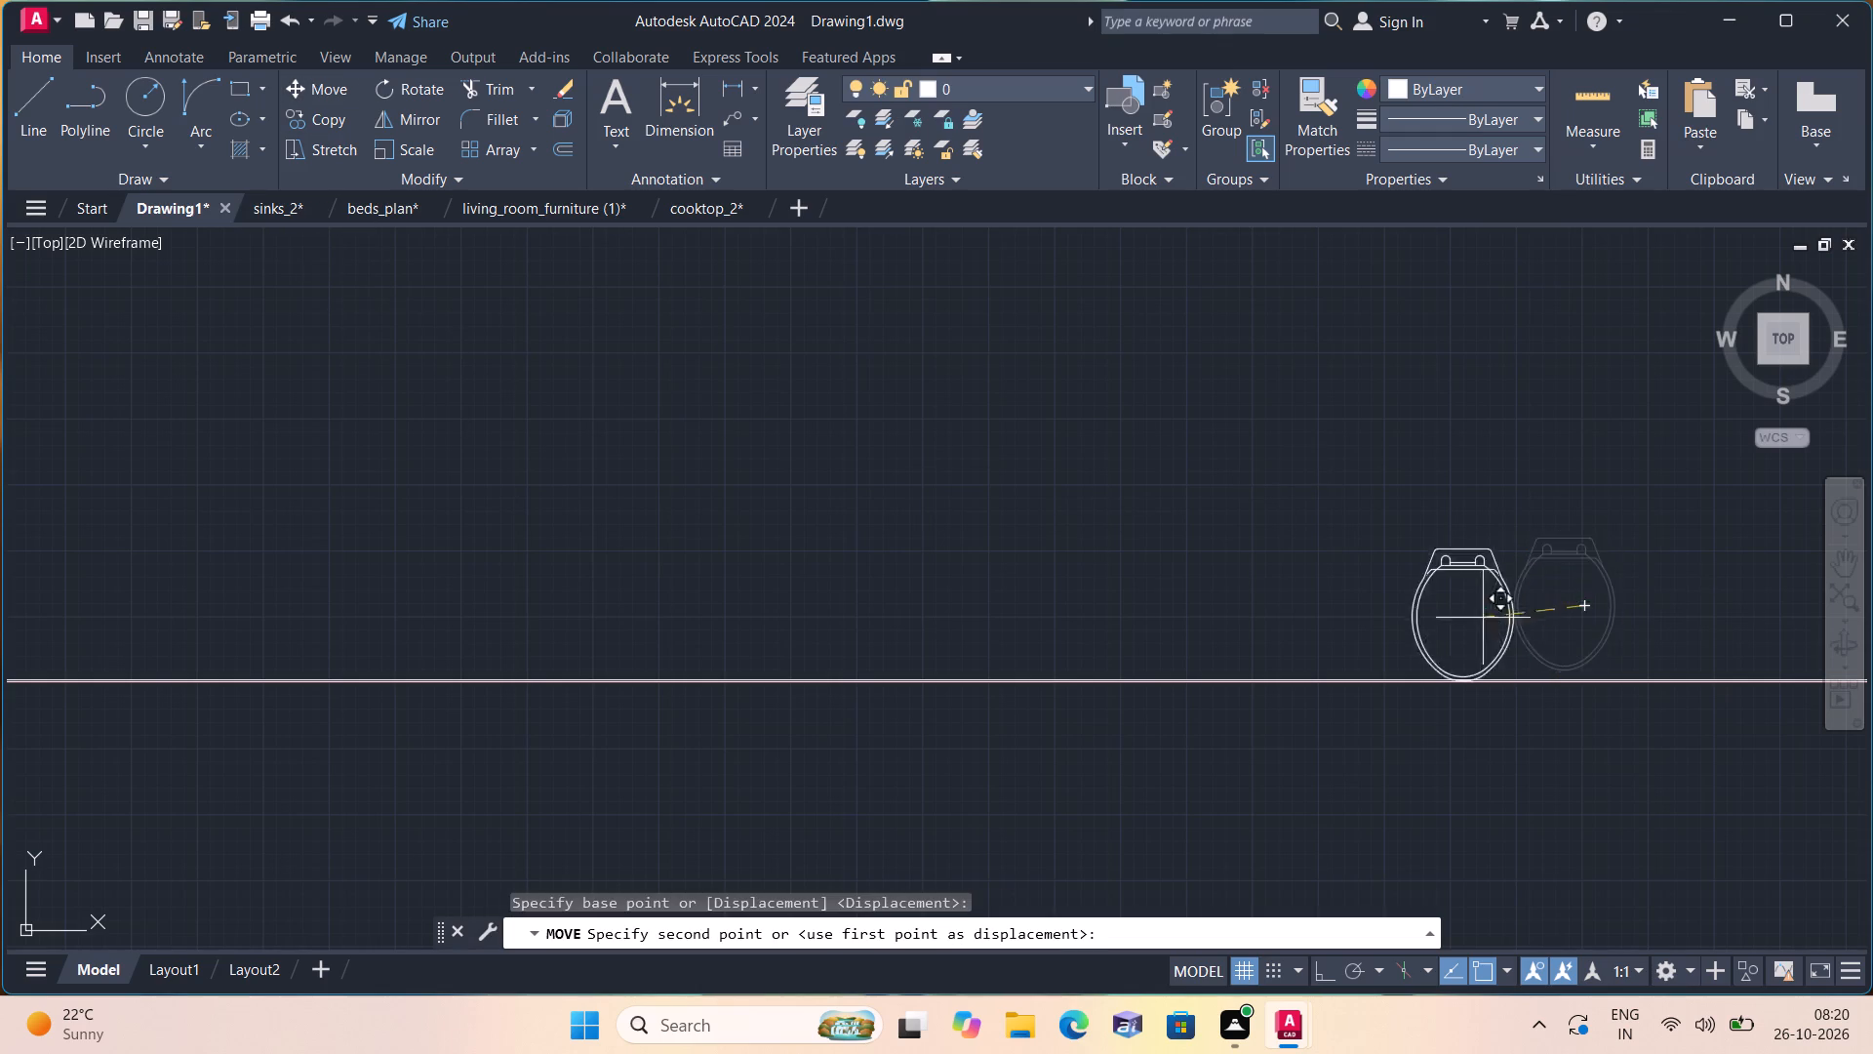
scroll(1033, 677, down, 1)
scroll(770, 745, down, 1)
middle_drag(766, 738, 1393, 364)
scroll(777, 350, up, 2)
middle_drag(760, 367, 530, 601)
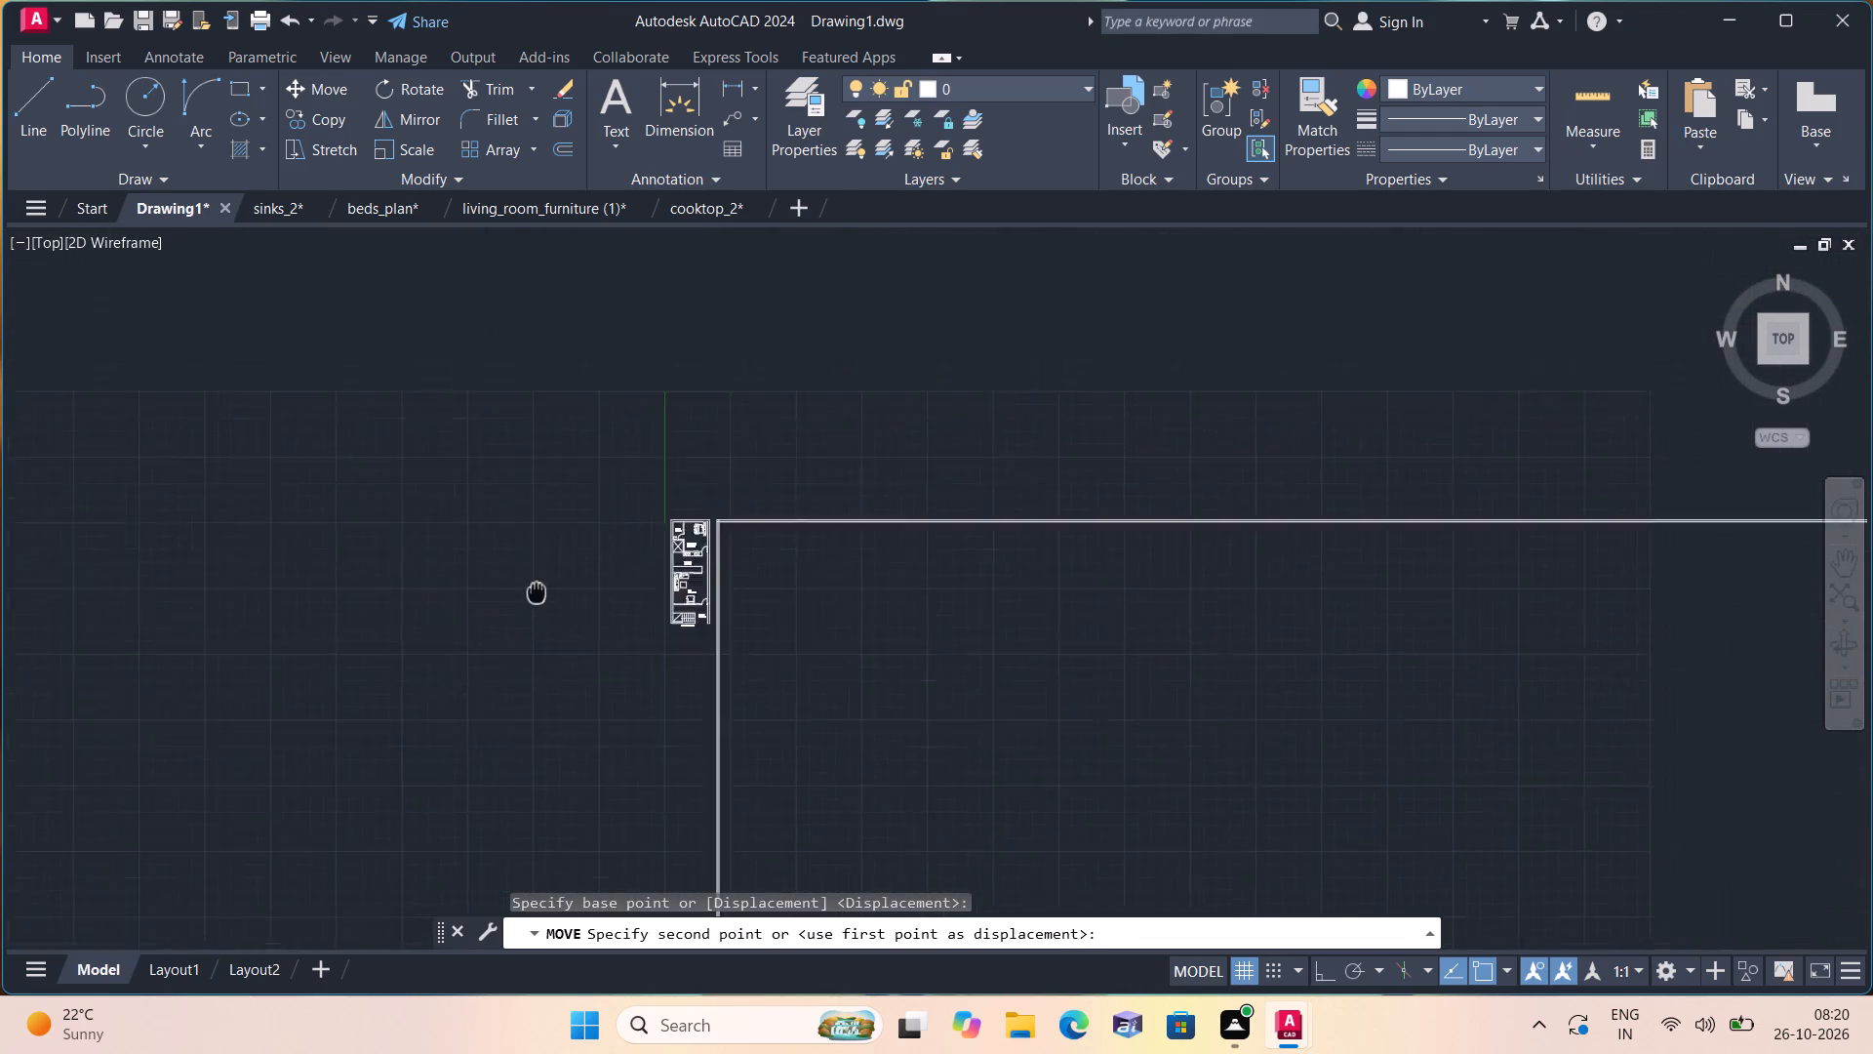
middle_drag(530, 601, 517, 631)
scroll(570, 620, up, 3)
click(728, 596)
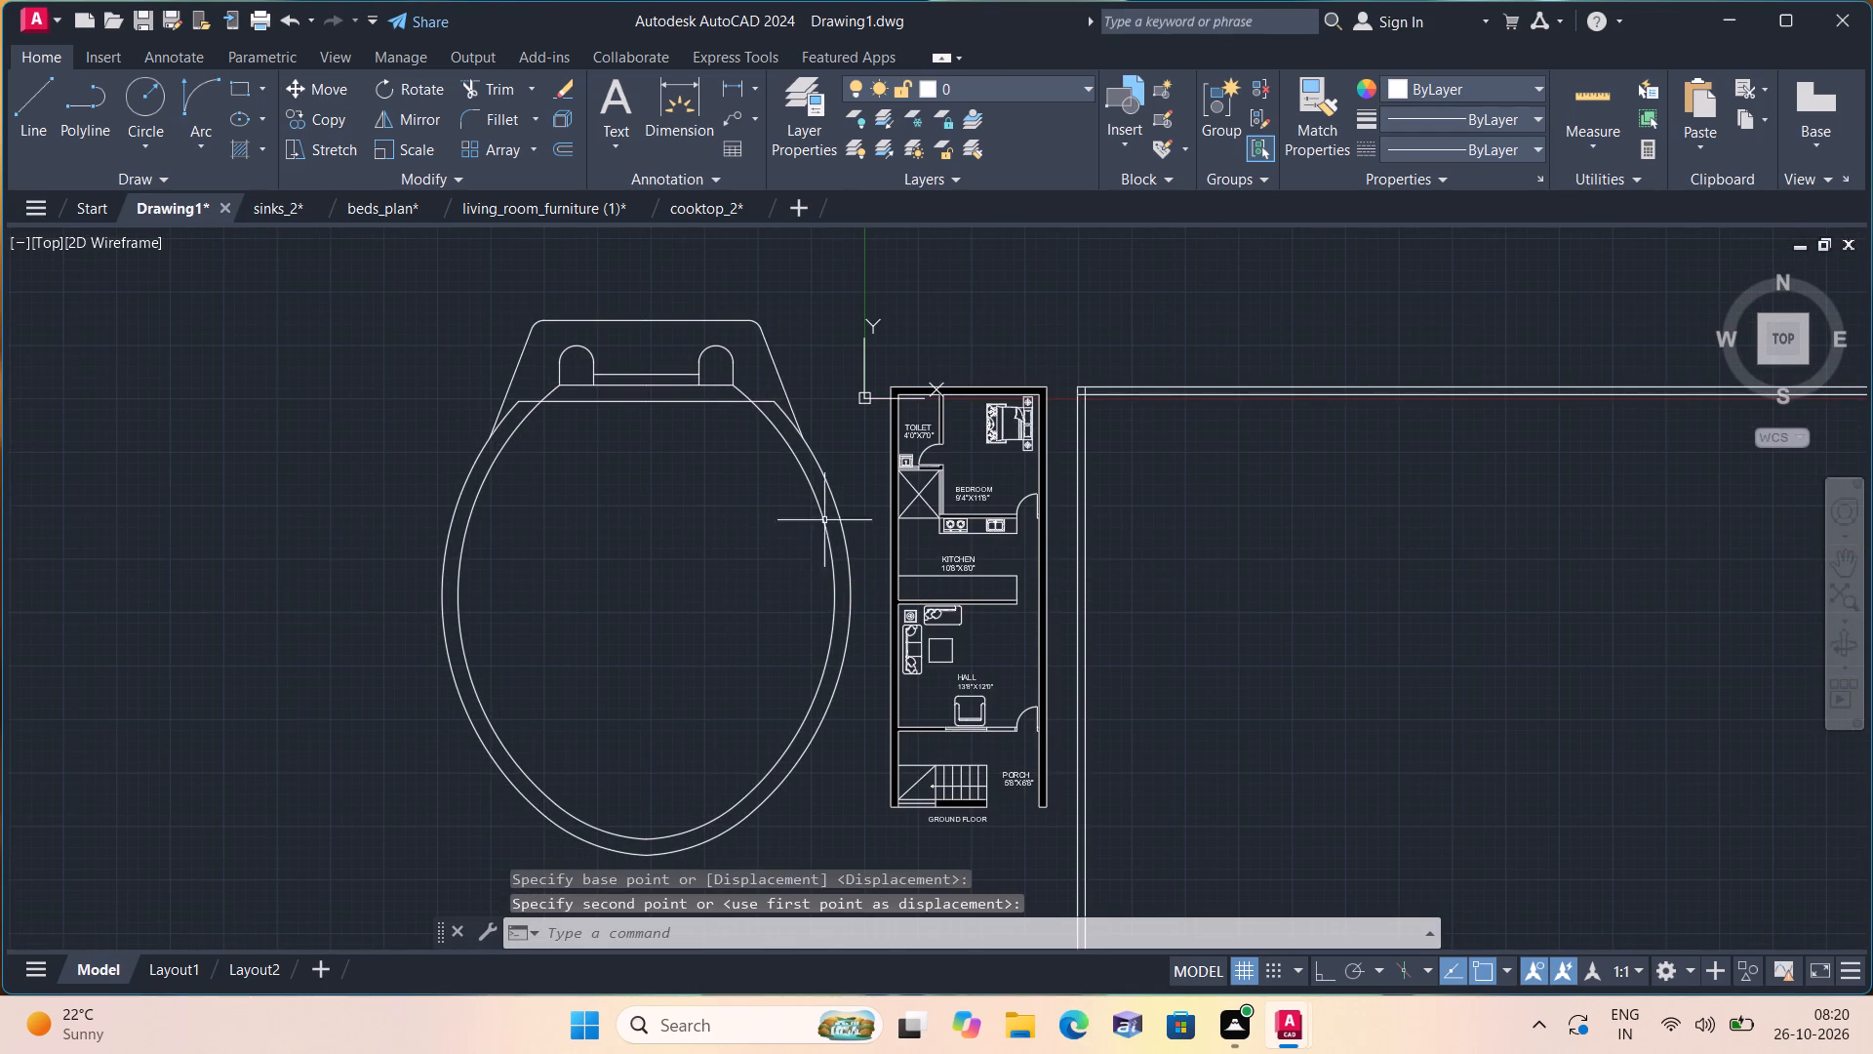
Scale the oversized toilet block freehand about a point near its middle, down to roughly one-sixteenth of its size.
drag(840, 471, 827, 459)
click(404, 313)
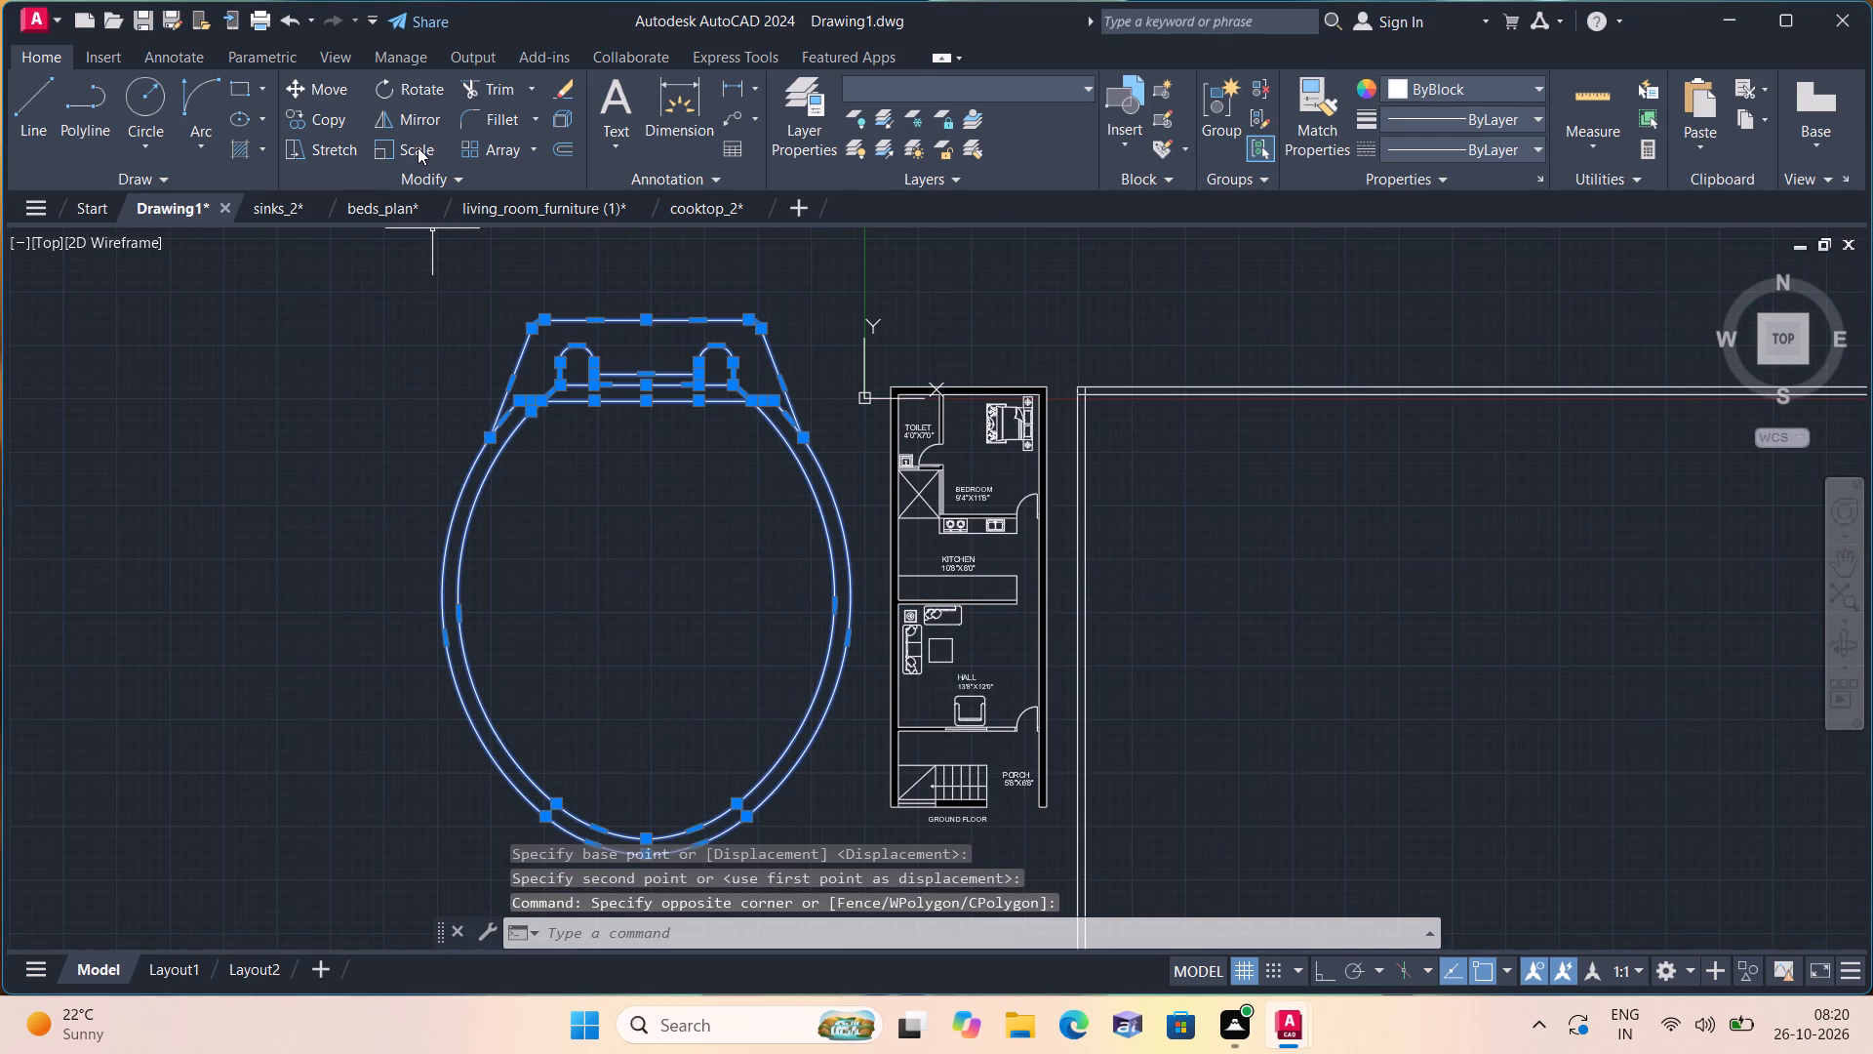
click(418, 147)
click(720, 649)
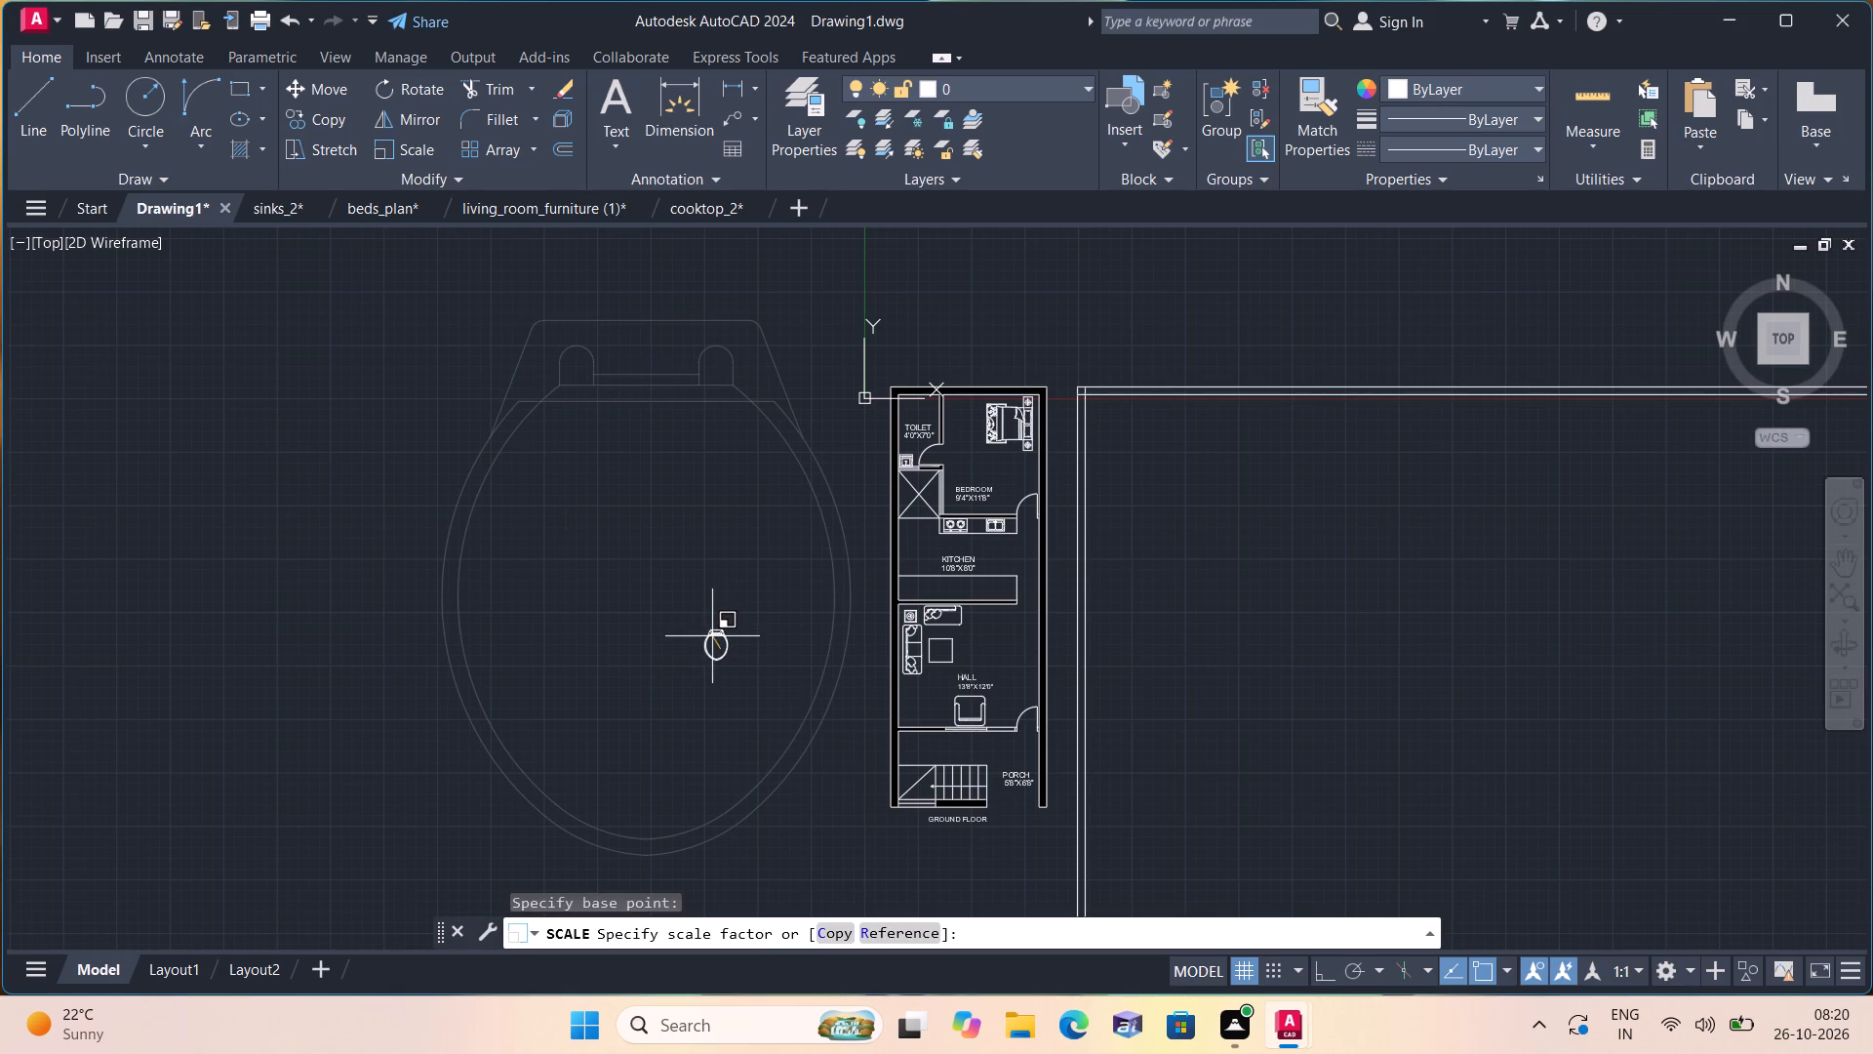
click(717, 634)
Move the reduced toilet block to just outside the plan's upper-left corner, beside the toilet room.
drag(755, 689, 692, 623)
click(627, 575)
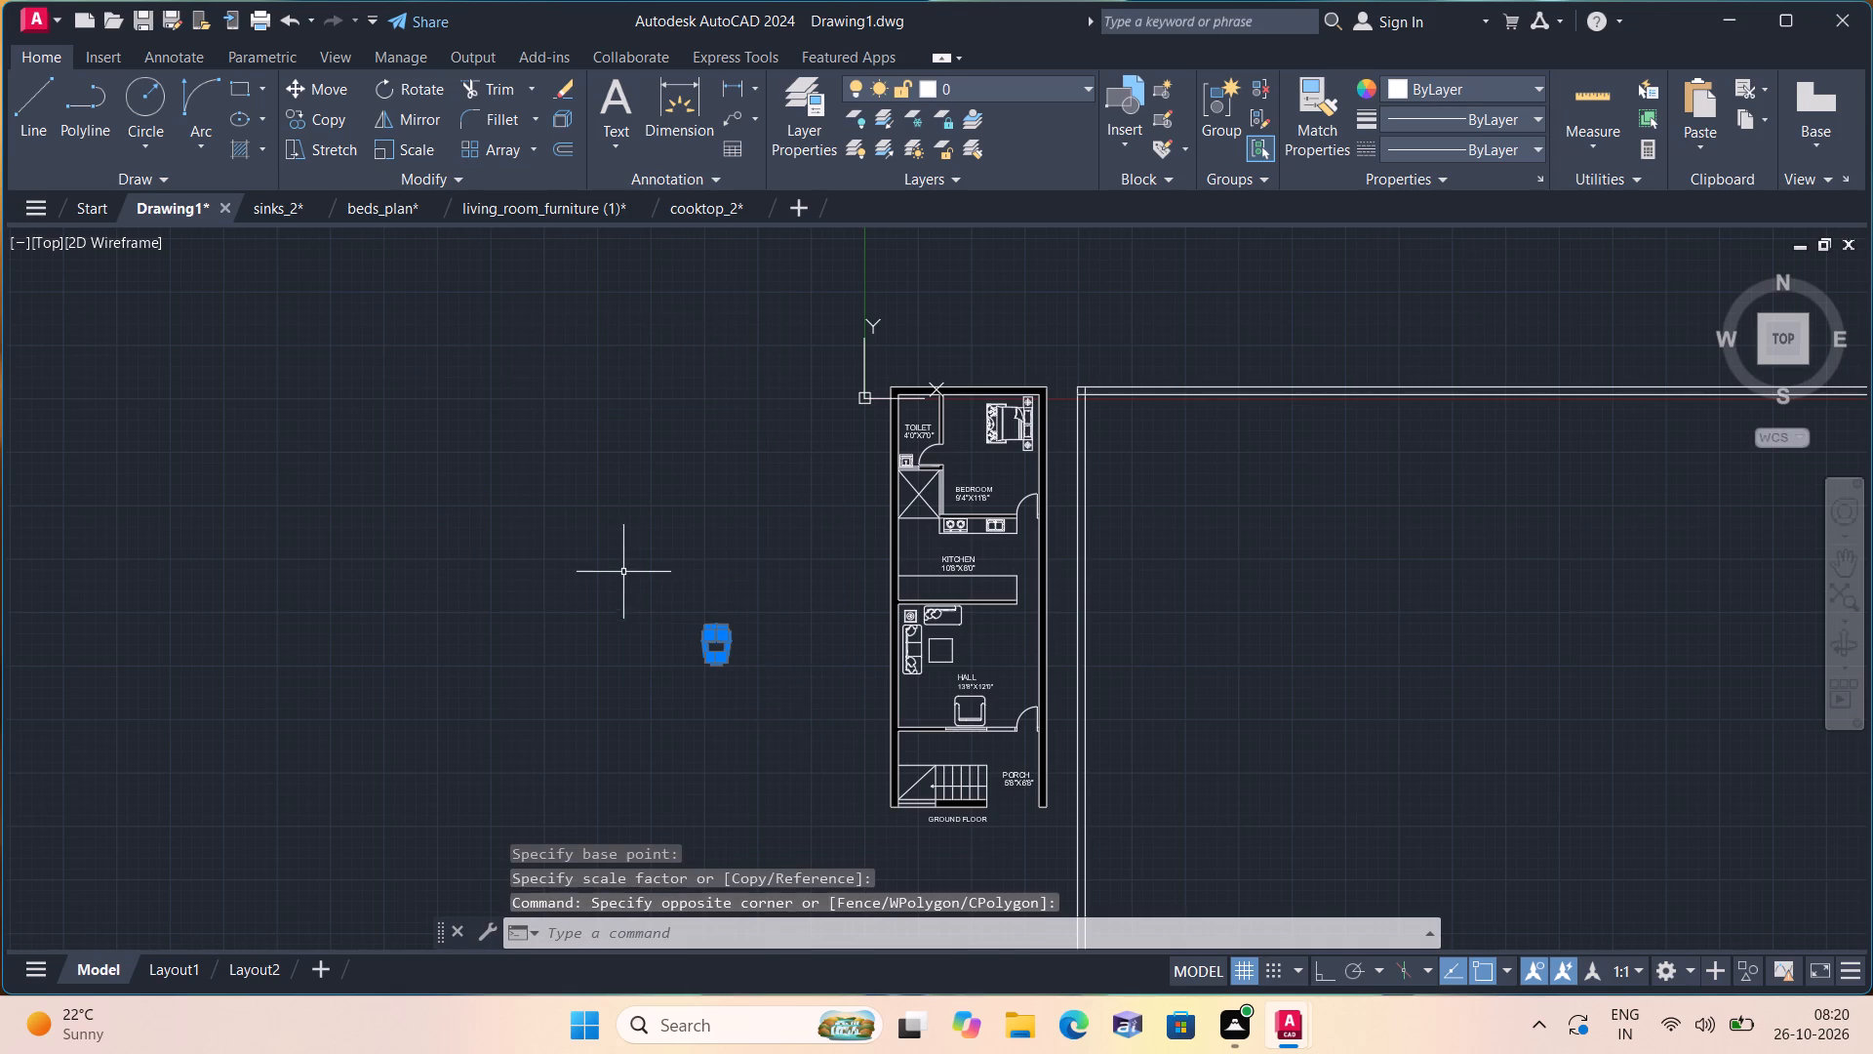
click(319, 80)
click(714, 636)
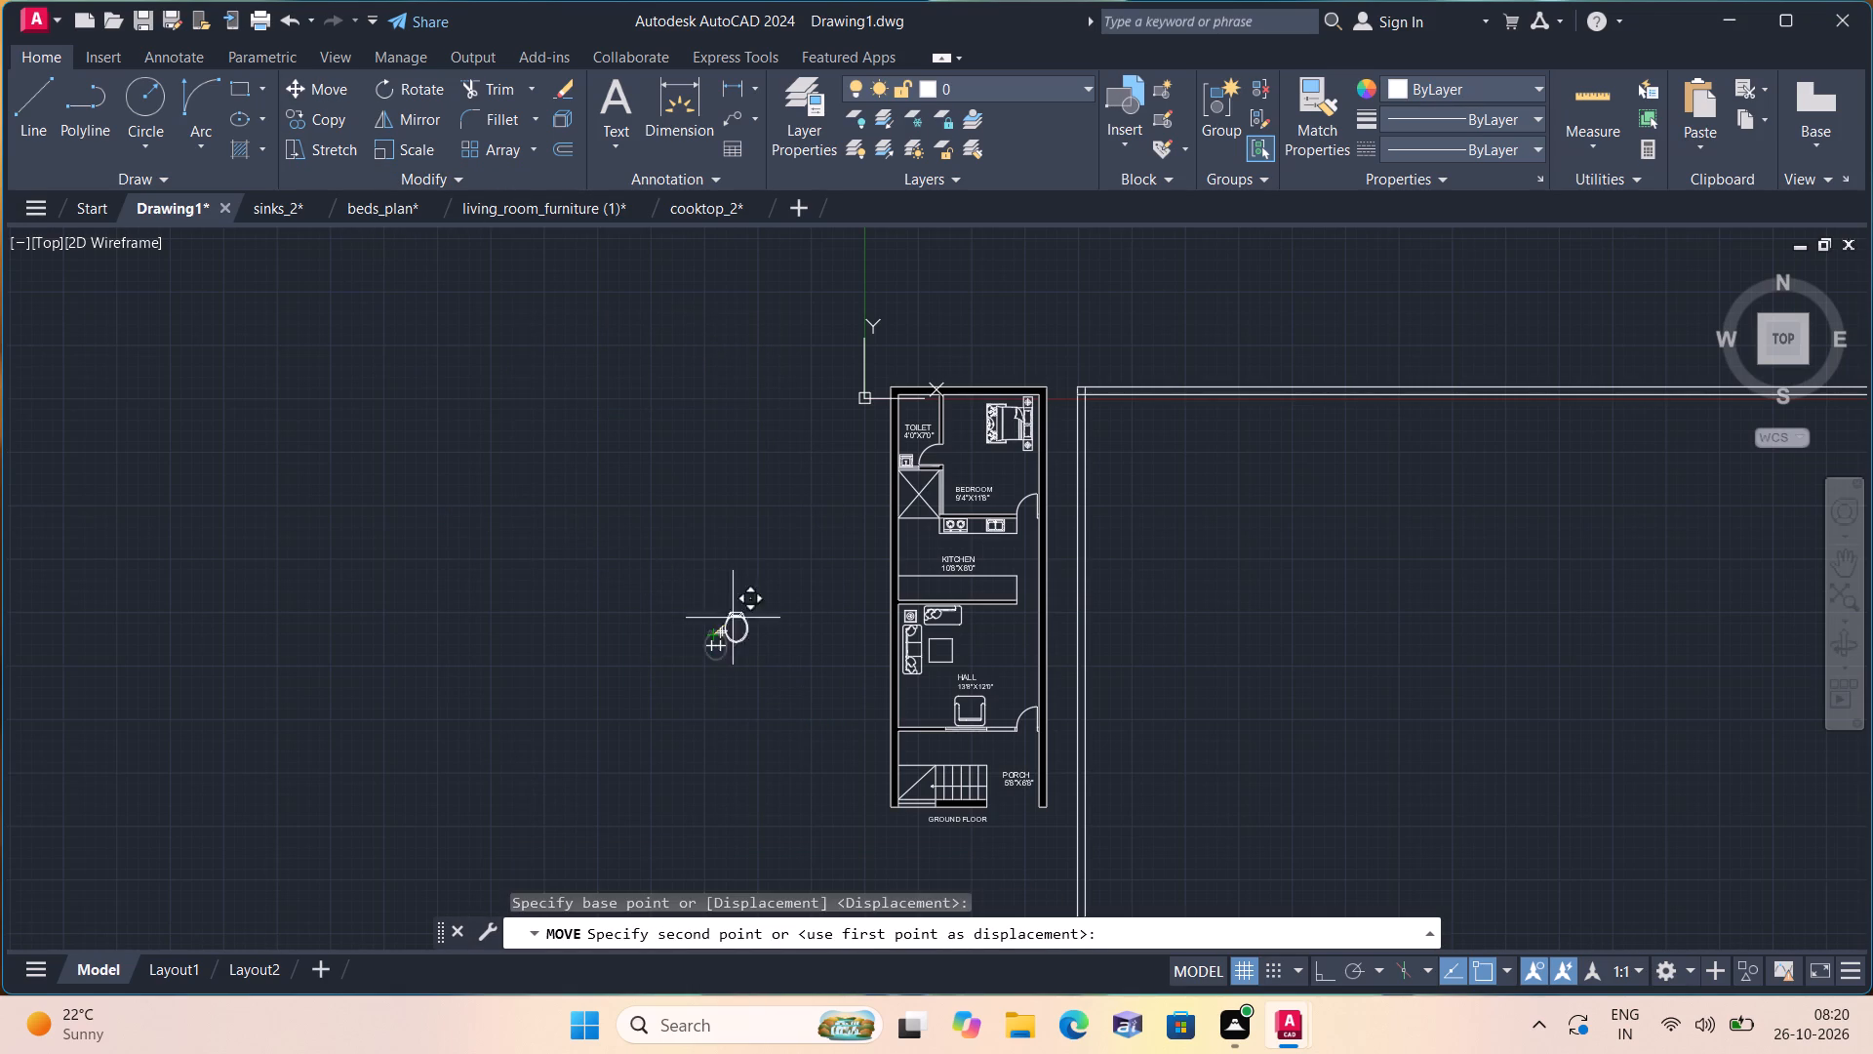
scroll(897, 410, up, 4)
middle_drag(930, 393, 931, 567)
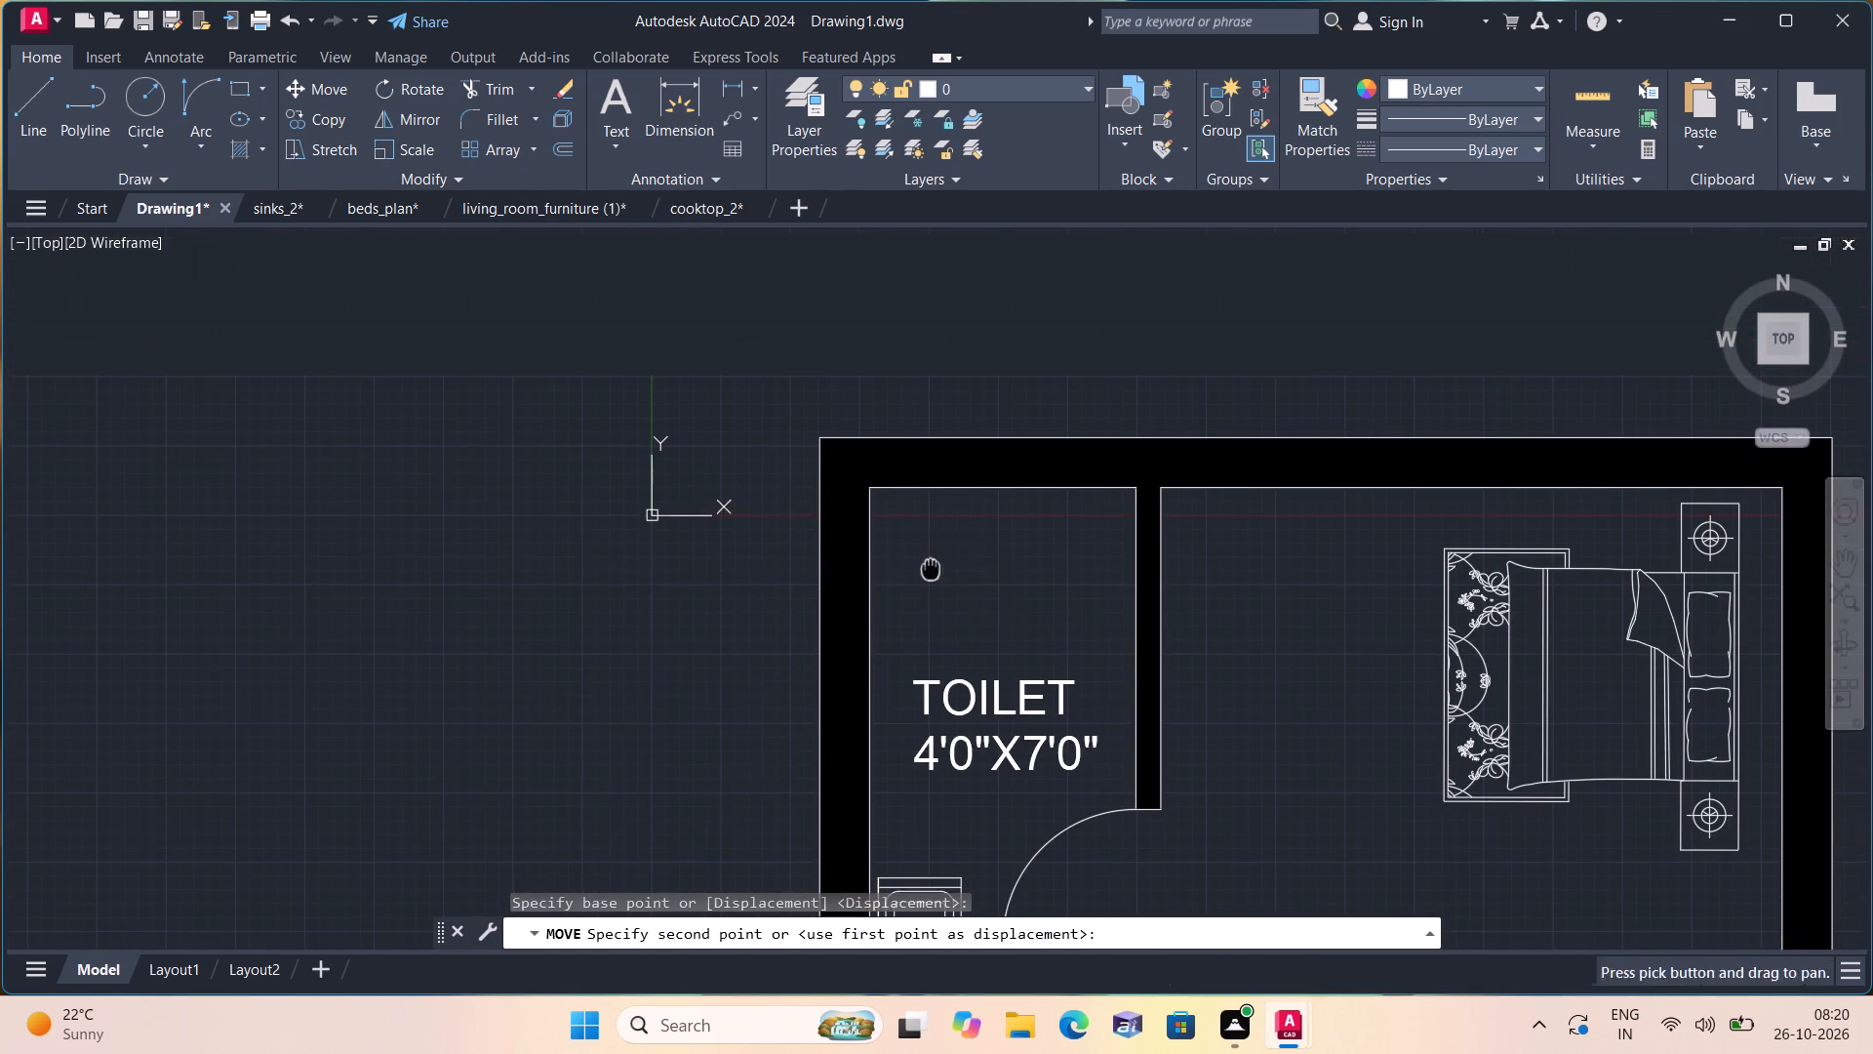
click(573, 579)
Scale the toilet block freehand about a point inside it, down to roughly a quarter of its size.
click(701, 707)
click(479, 537)
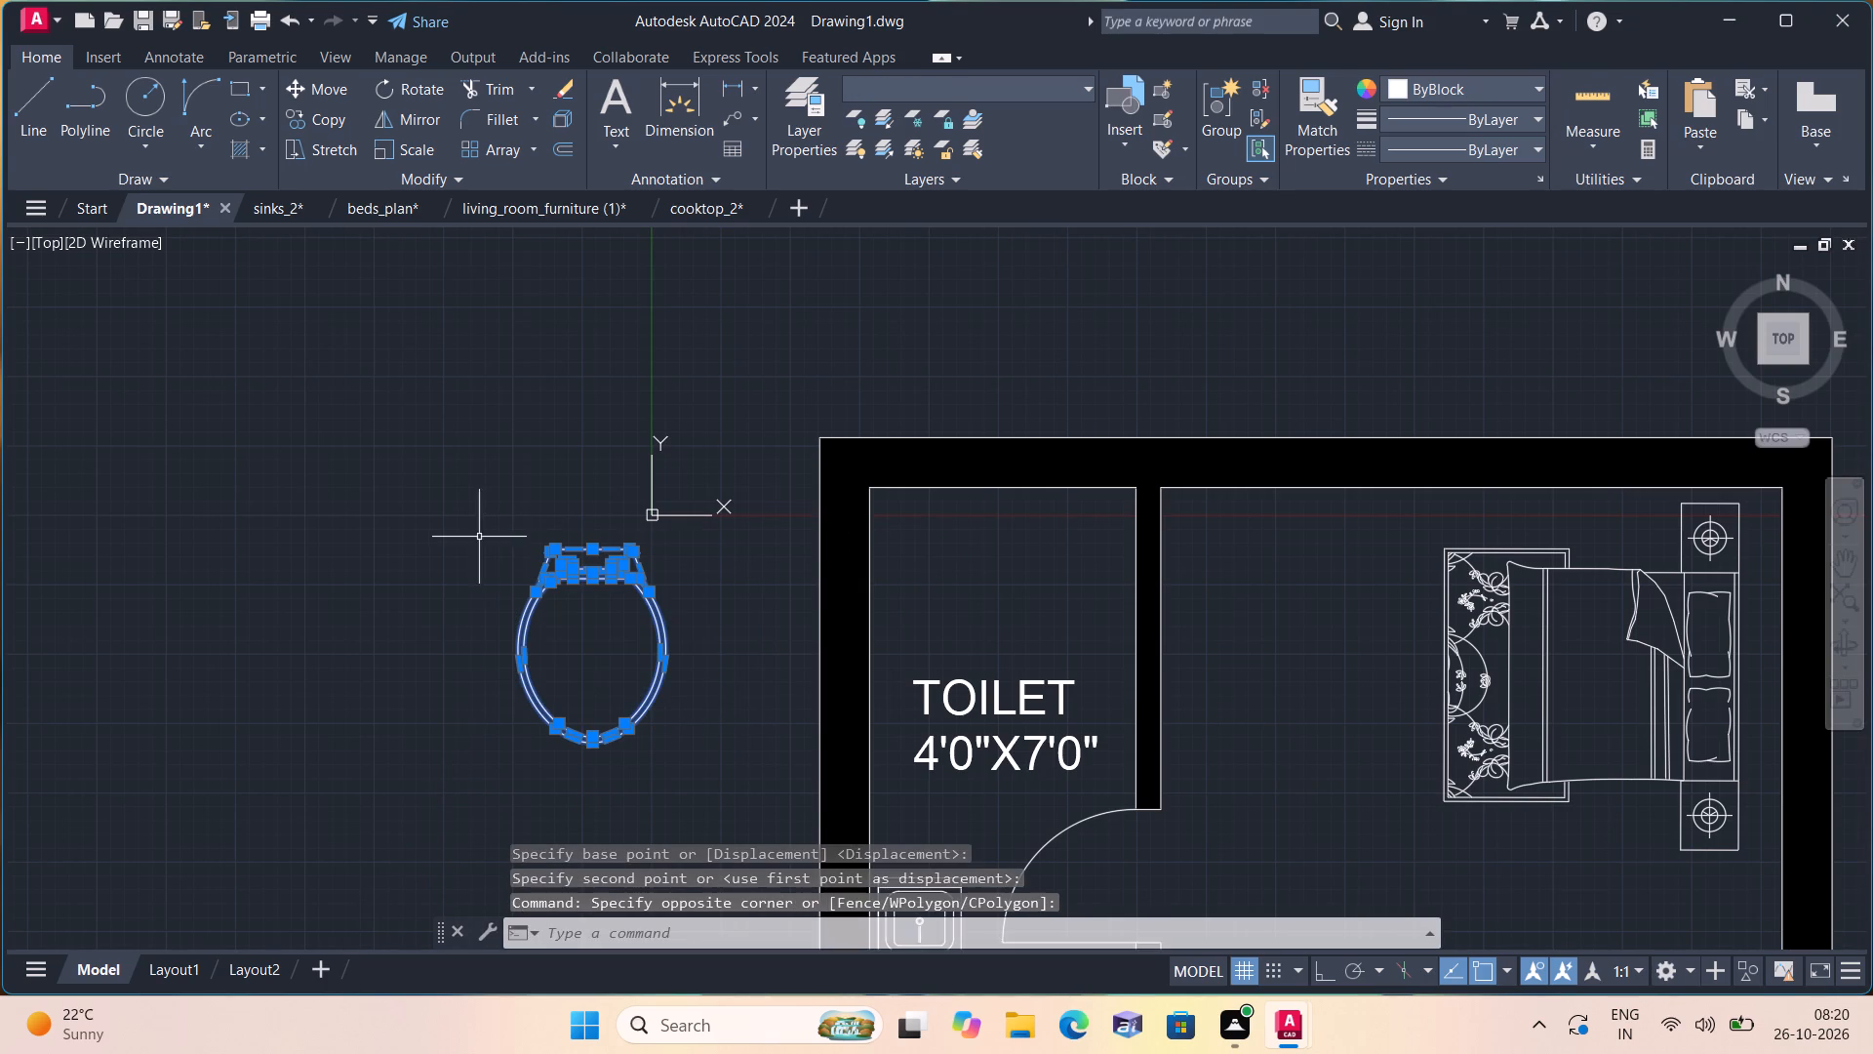
click(415, 145)
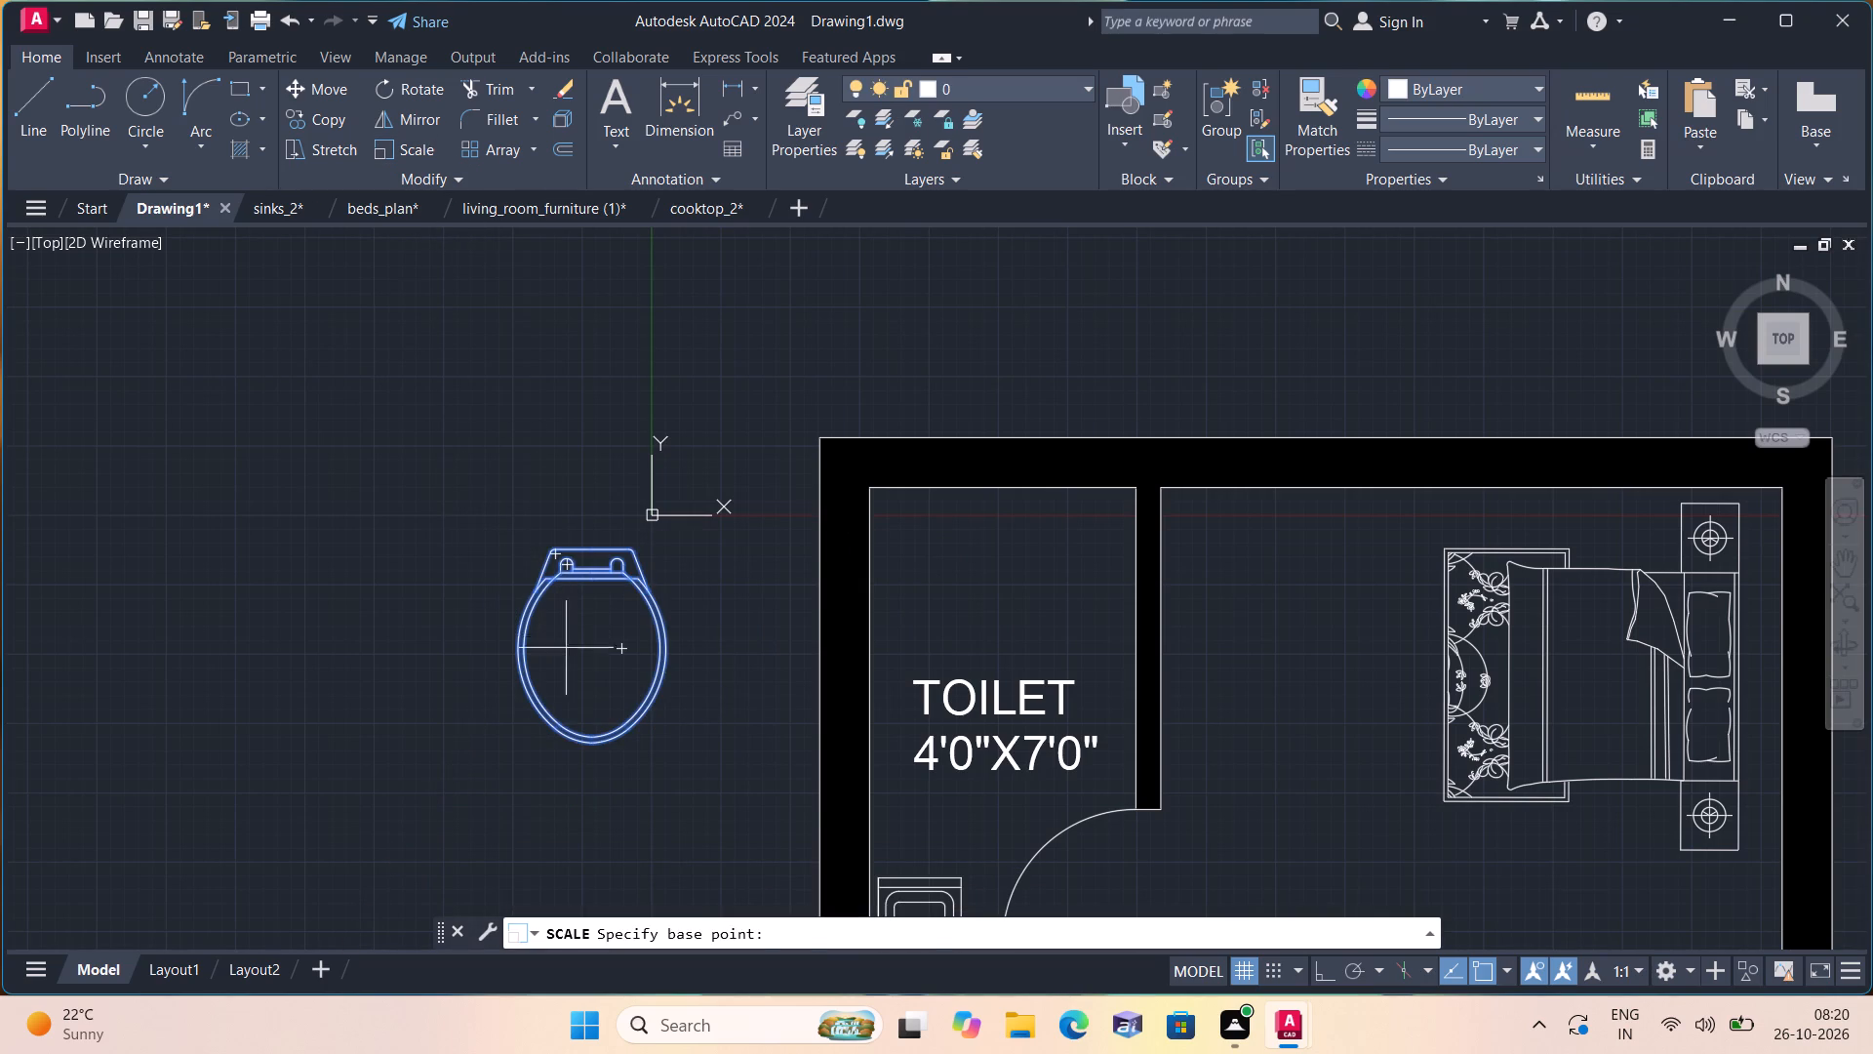
click(567, 650)
click(566, 627)
Move the toilet block into the toilet room, above the room label and near the upper wall.
drag(591, 696, 572, 664)
click(436, 526)
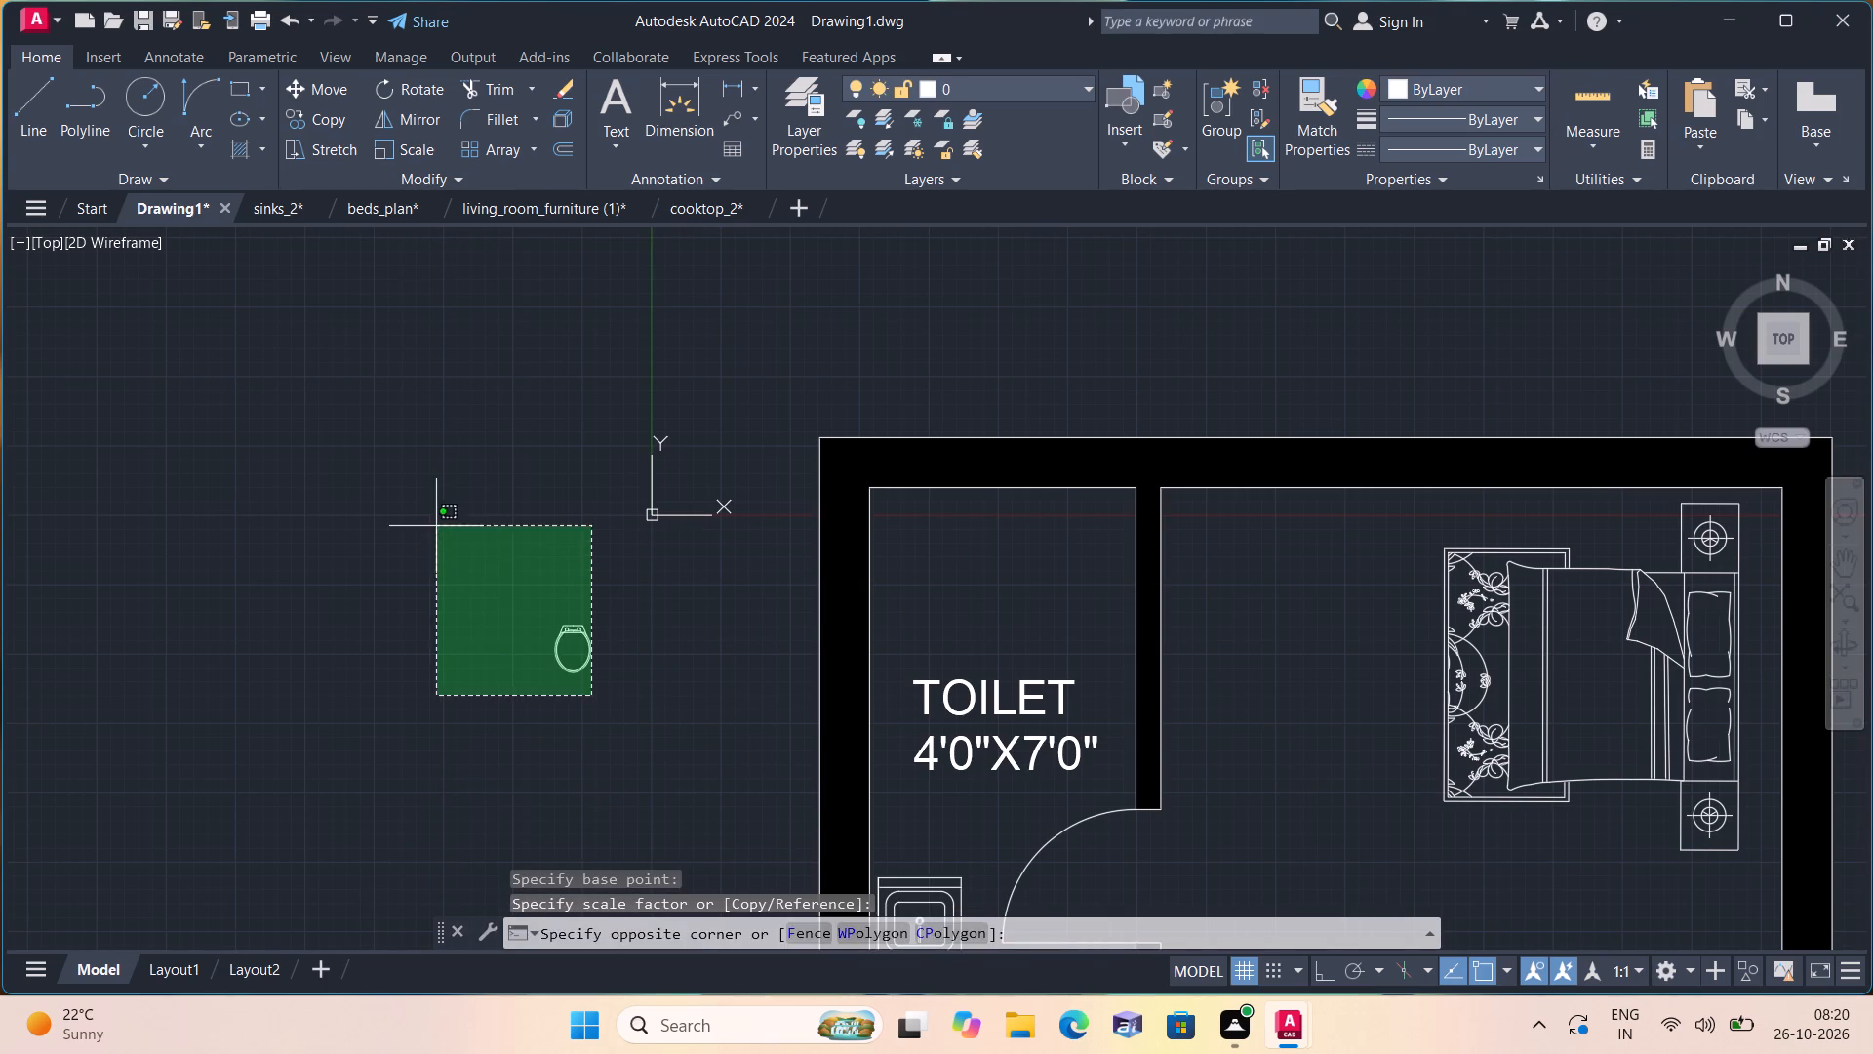
click(327, 91)
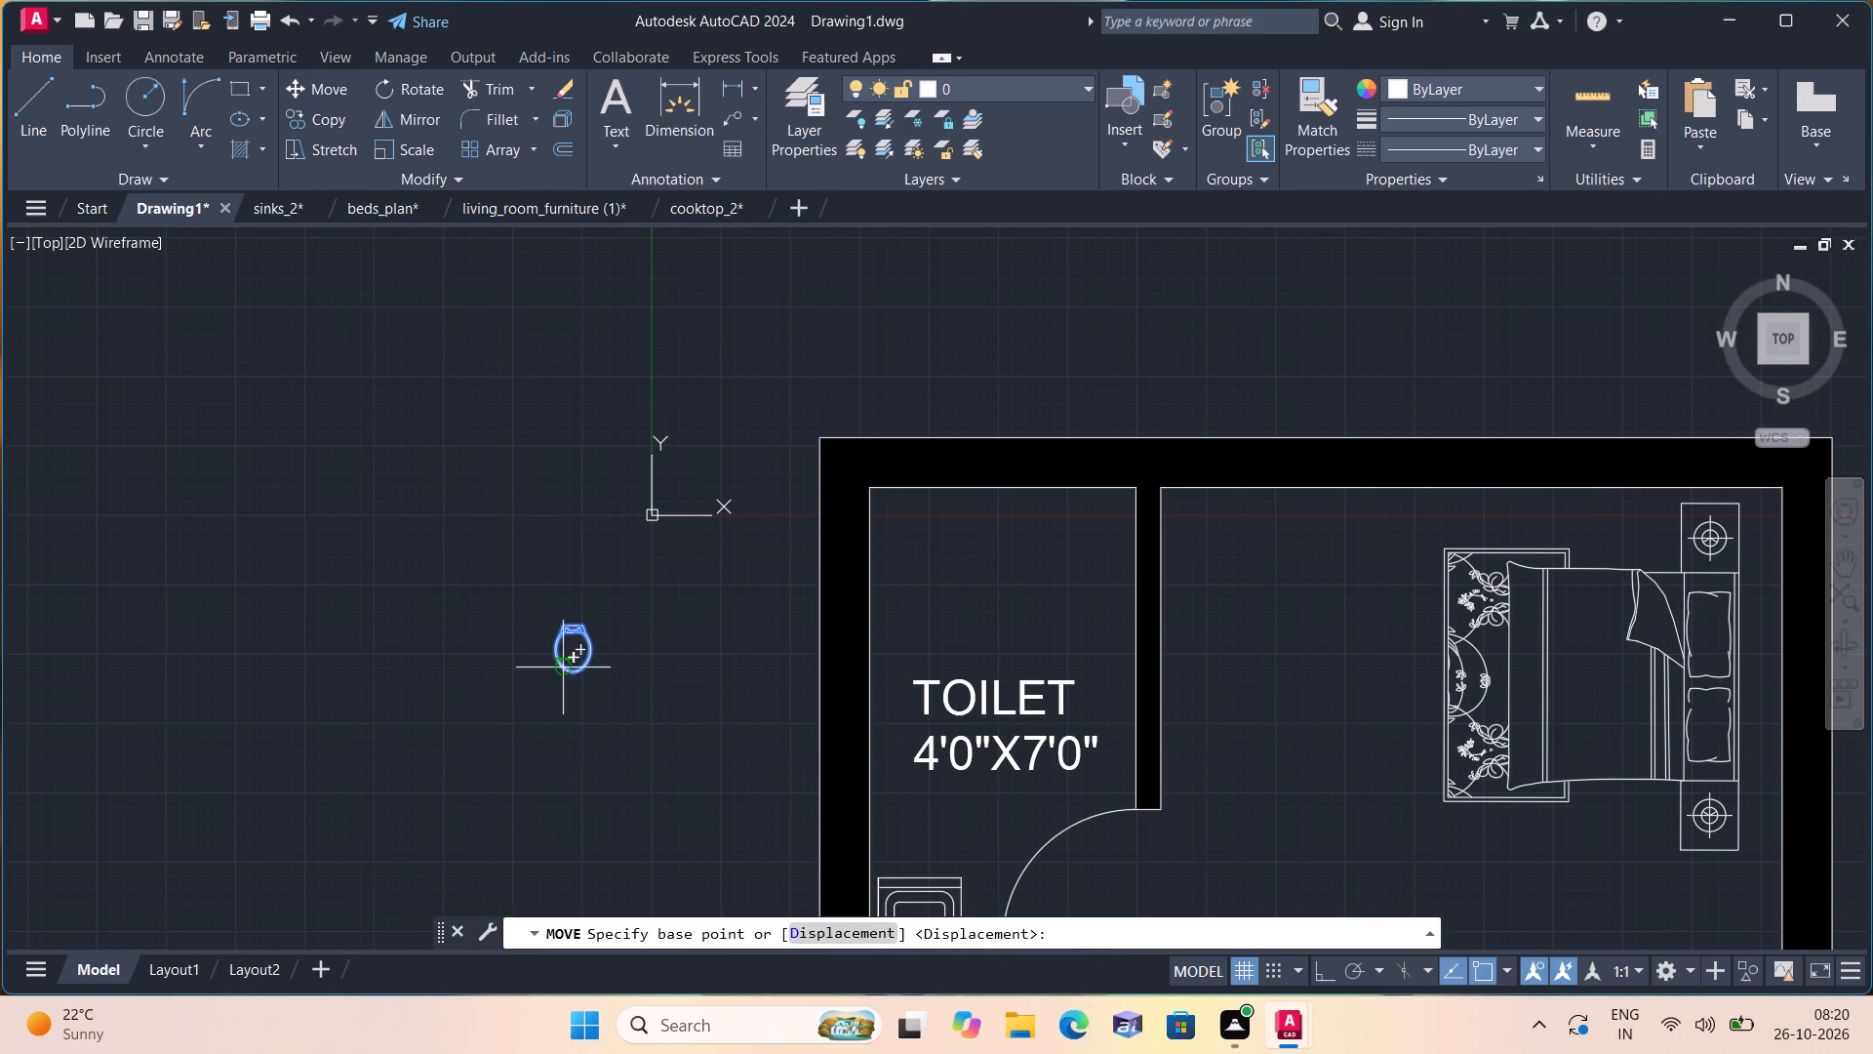
click(557, 665)
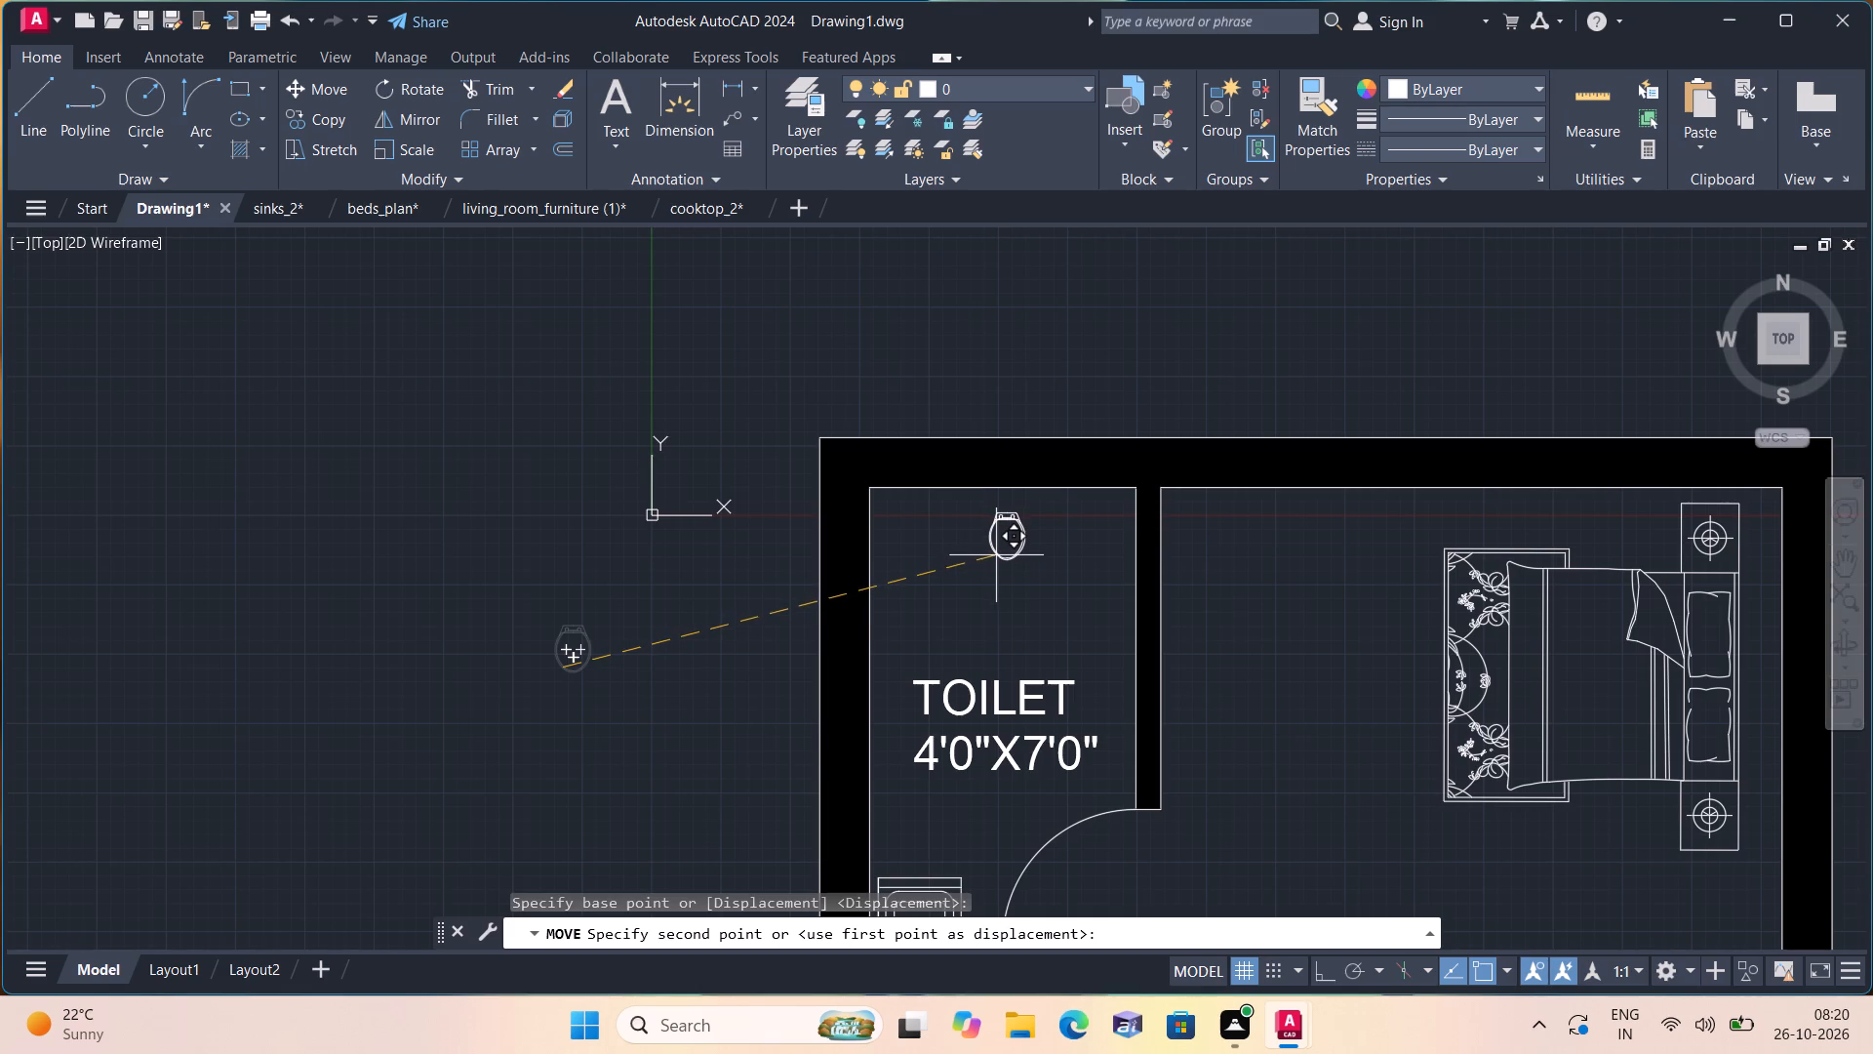
click(991, 567)
Scale the toilet block up freehand about its middle to slightly more than twice its size.
scroll(1037, 568, up, 1)
drag(1044, 621, 1031, 590)
click(889, 461)
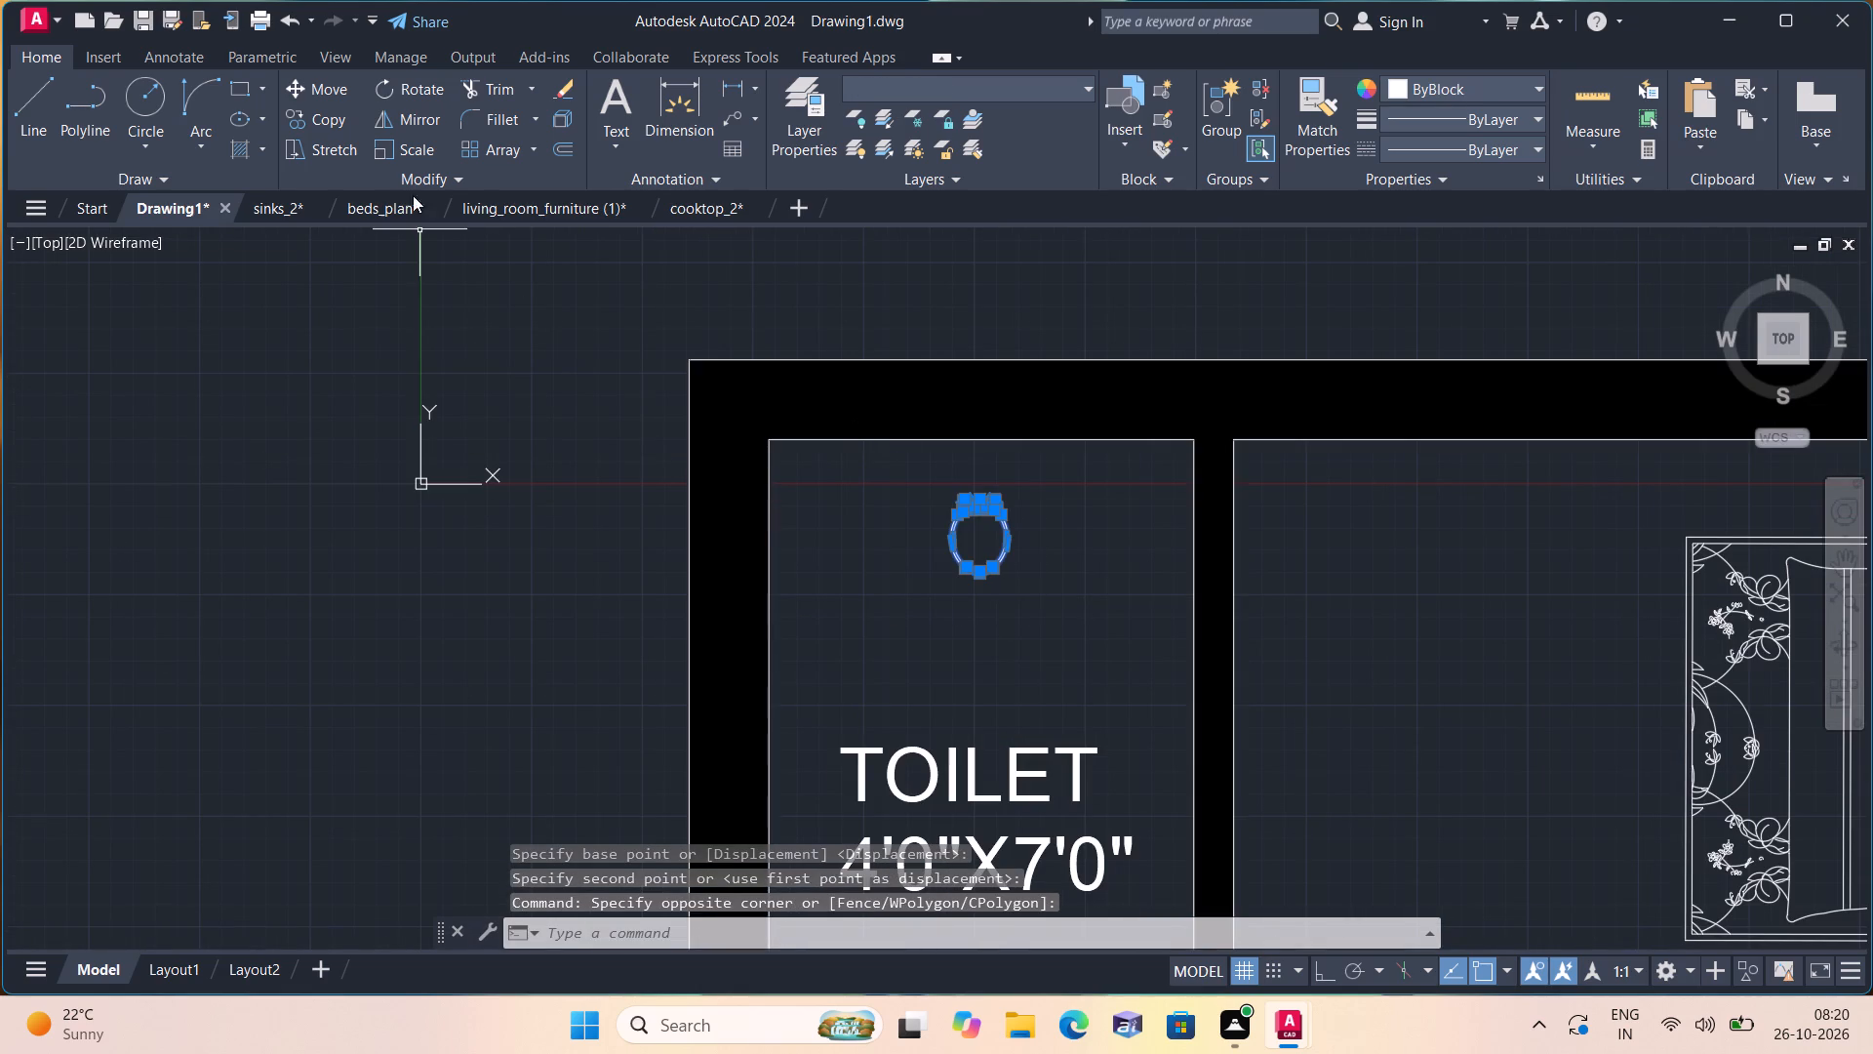
click(418, 142)
drag(975, 541, 977, 556)
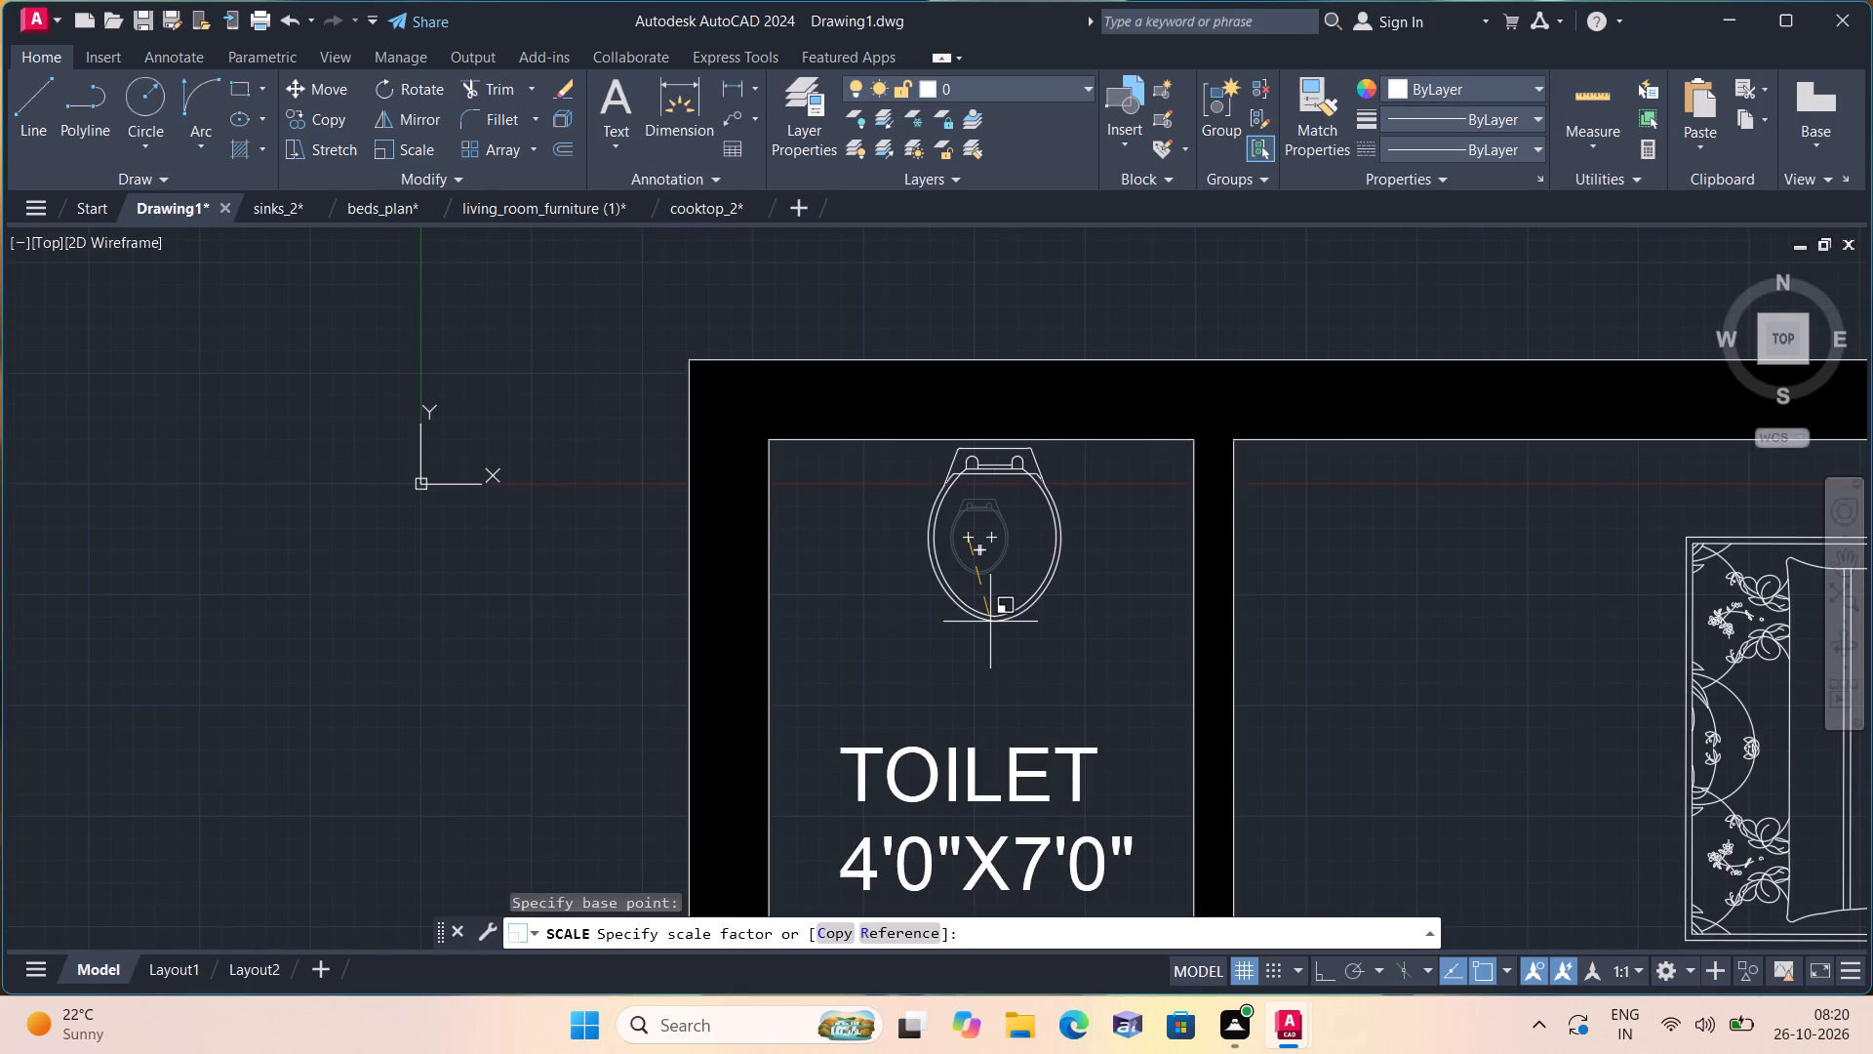
click(990, 621)
Move the toilet block slightly up so its back sits against the toilet room's upper wall.
drag(1070, 633, 1028, 560)
click(889, 453)
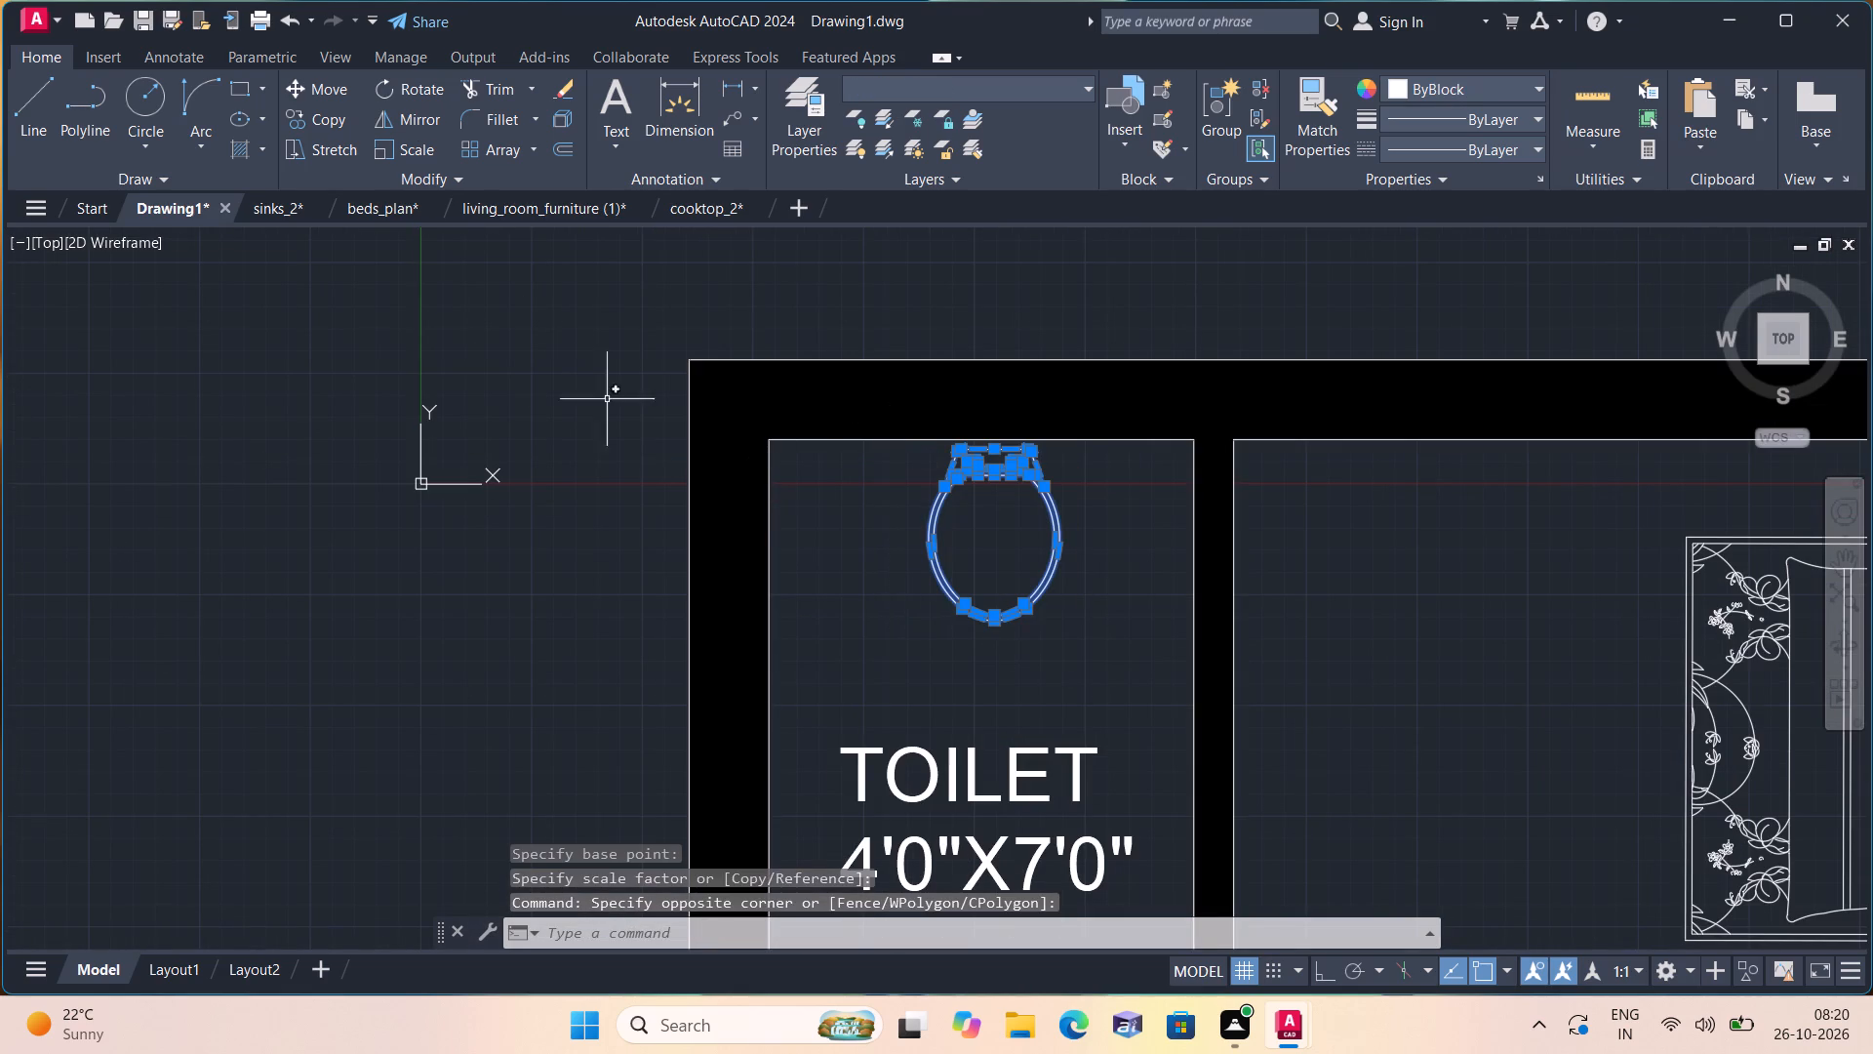
click(328, 84)
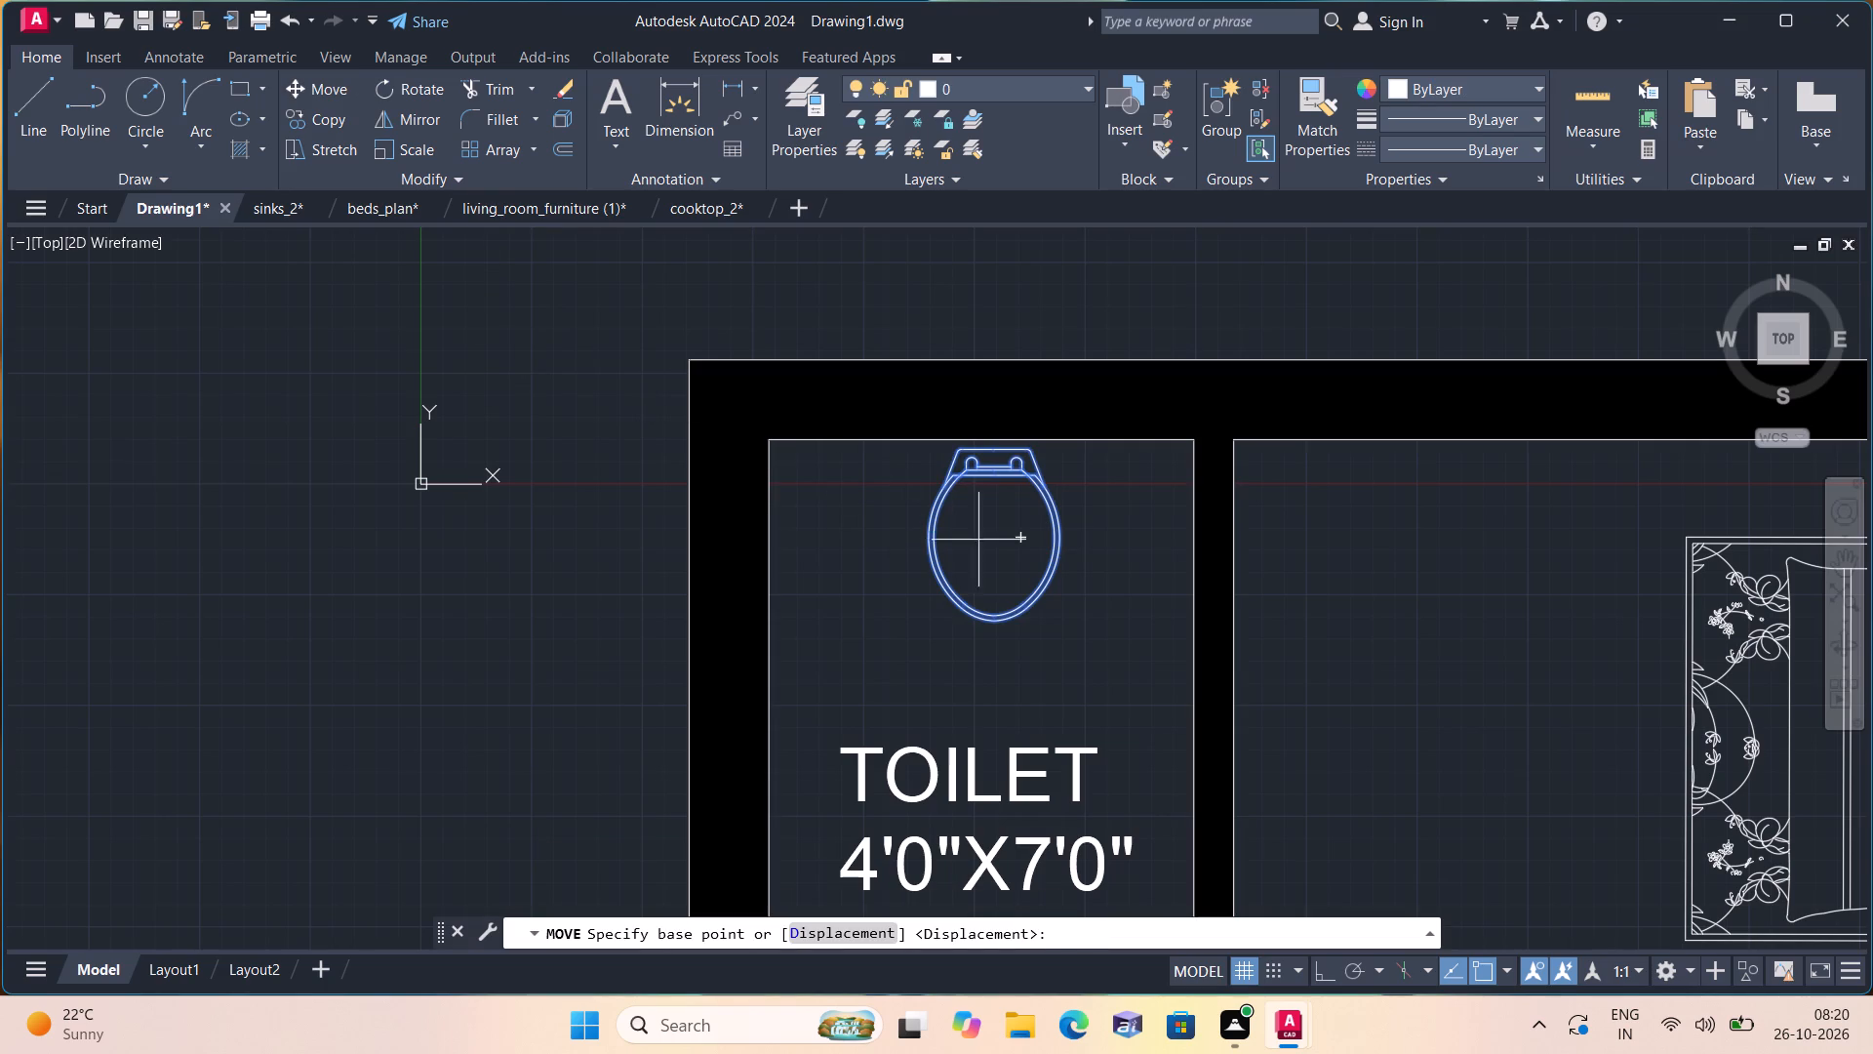
click(986, 540)
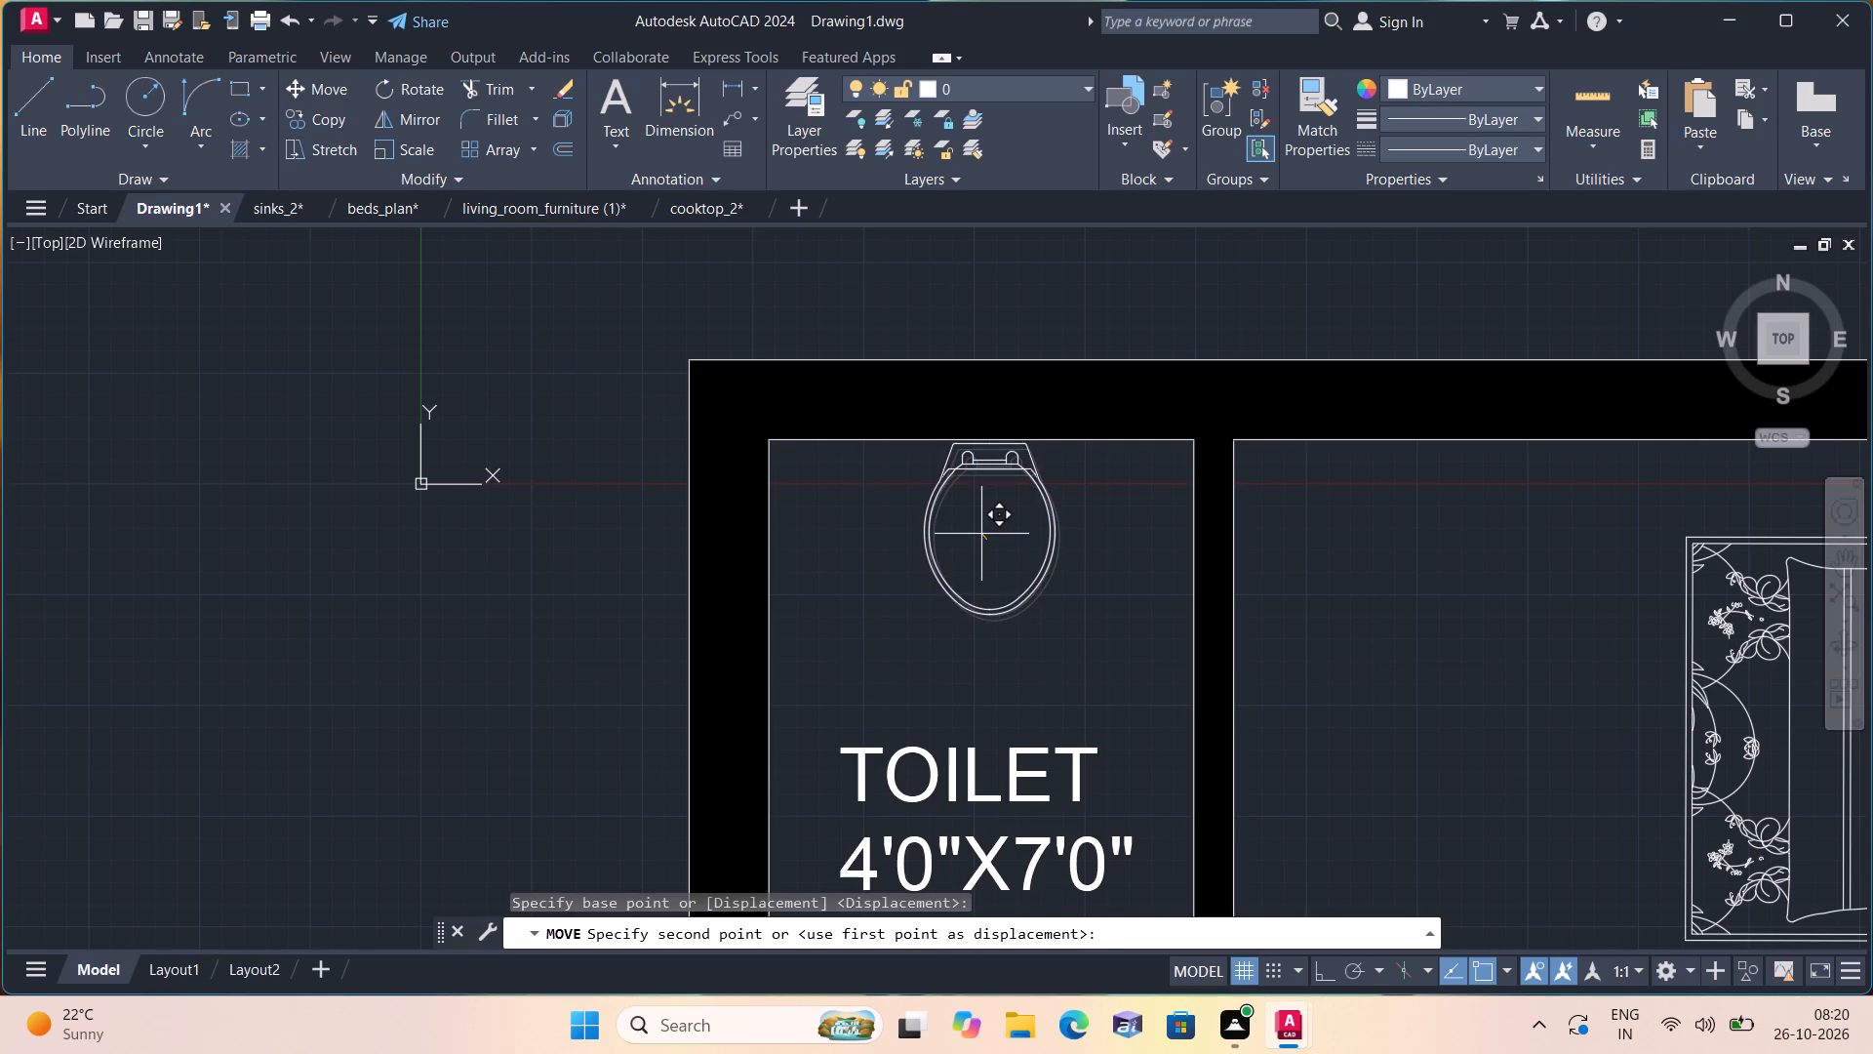
click(981, 534)
Look over the furnished ground floor plan from the toilet and bedroom down to the hall and porch.
scroll(1299, 592, down, 1)
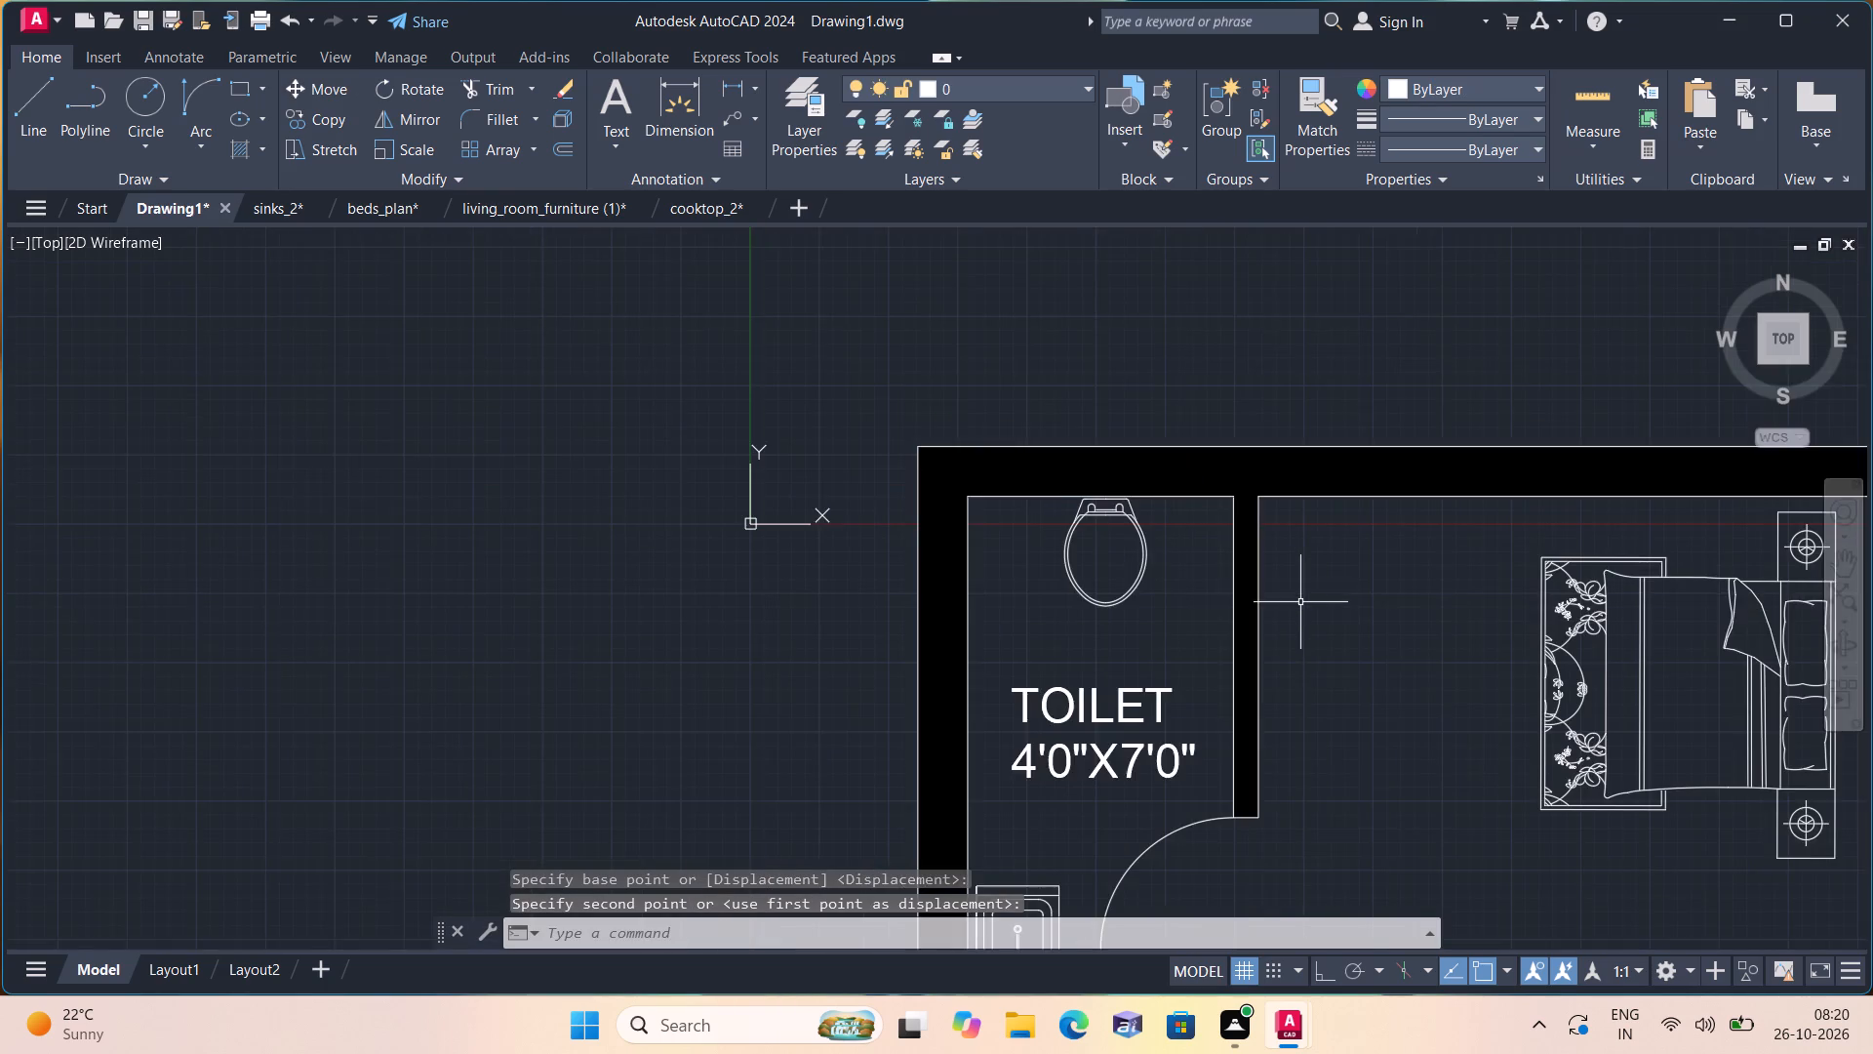
middle_drag(1297, 603, 845, 460)
scroll(952, 494, down, 1)
middle_drag(1028, 657, 879, 447)
scroll(1026, 656, down, 1)
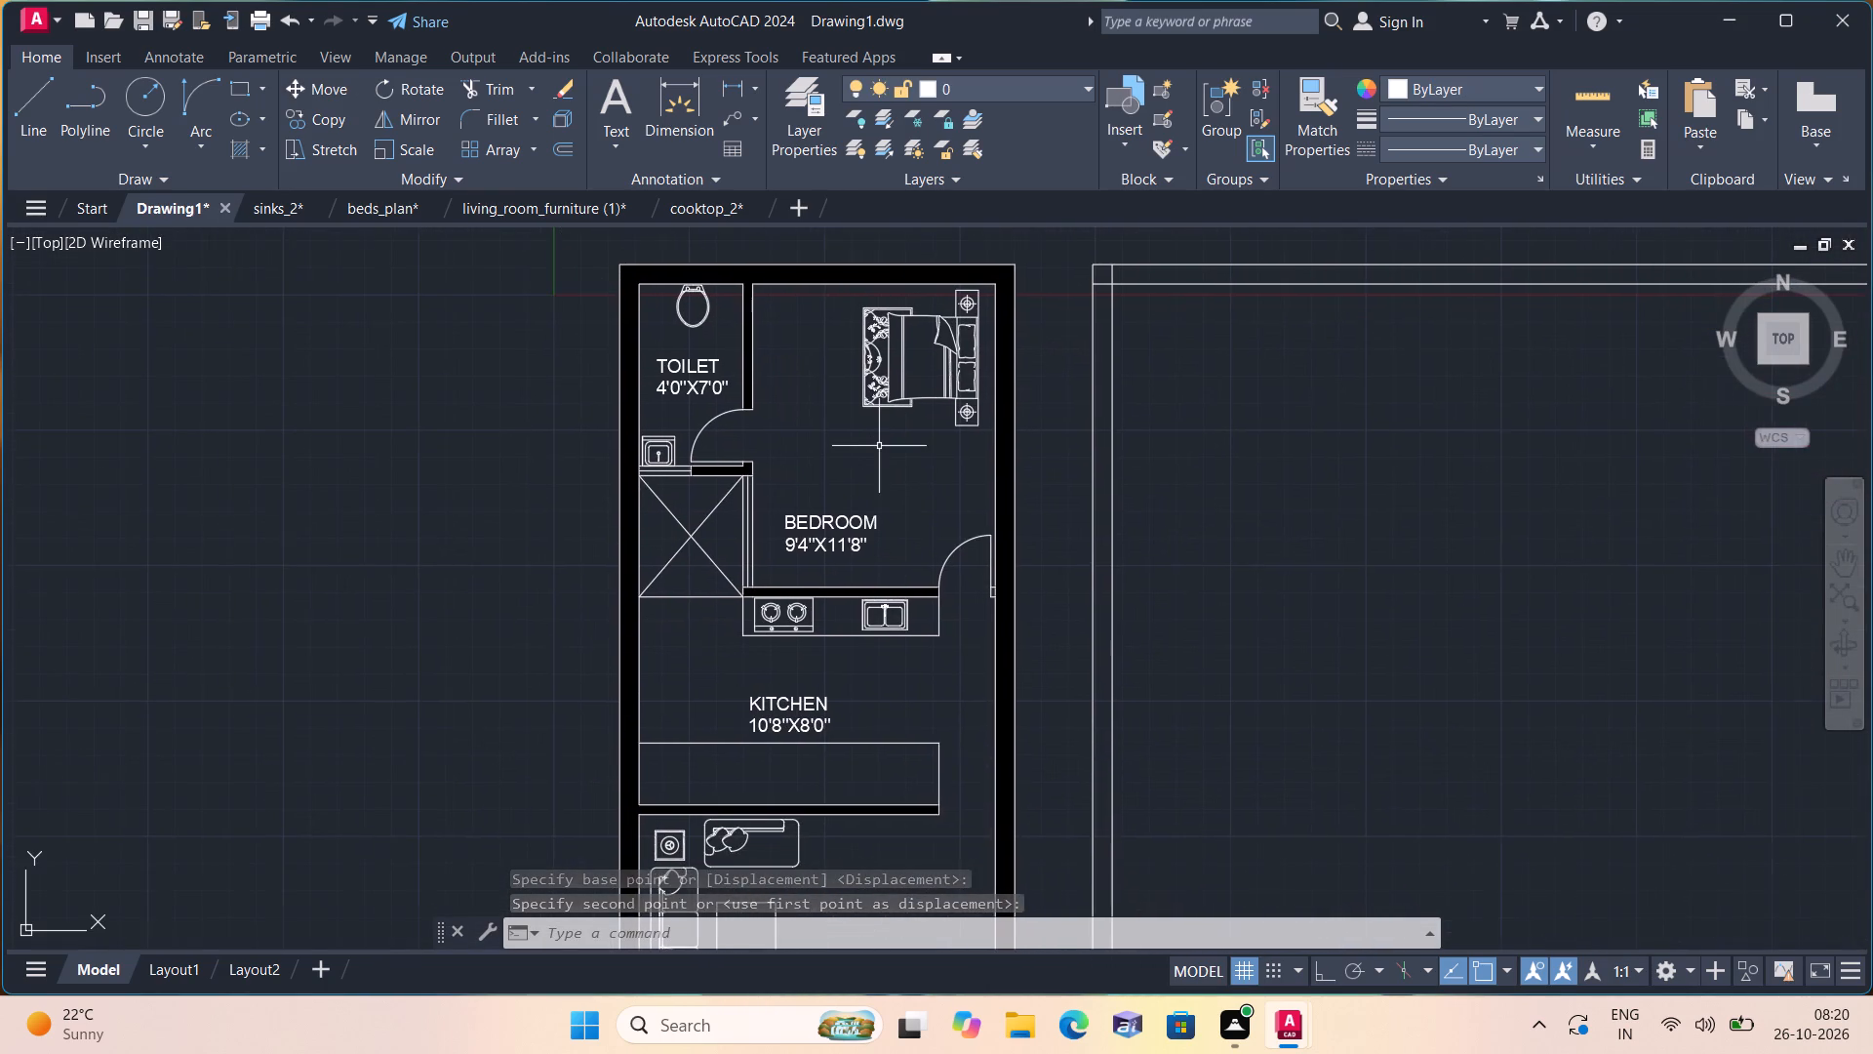
middle_drag(935, 566, 872, 396)
middle_drag(901, 687, 825, 402)
middle_drag(855, 638, 830, 657)
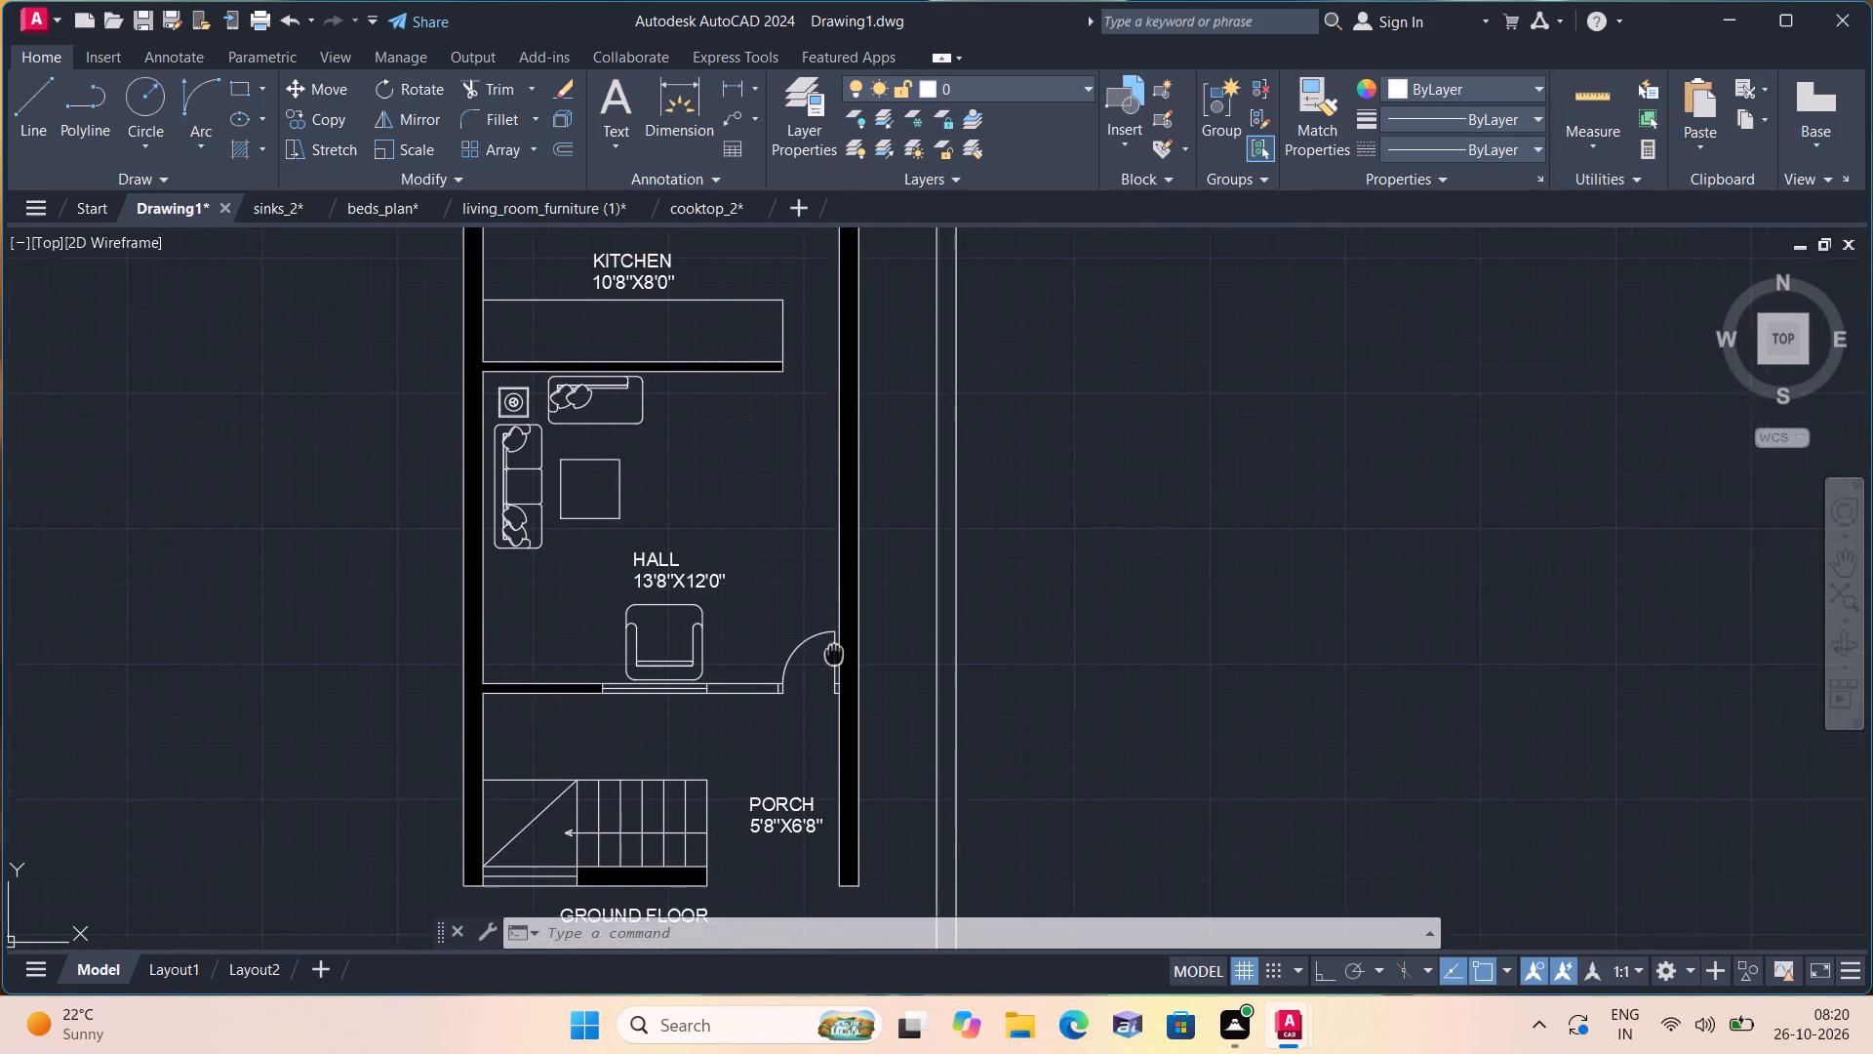
middle_drag(830, 657, 830, 663)
scroll(830, 661, down, 2)
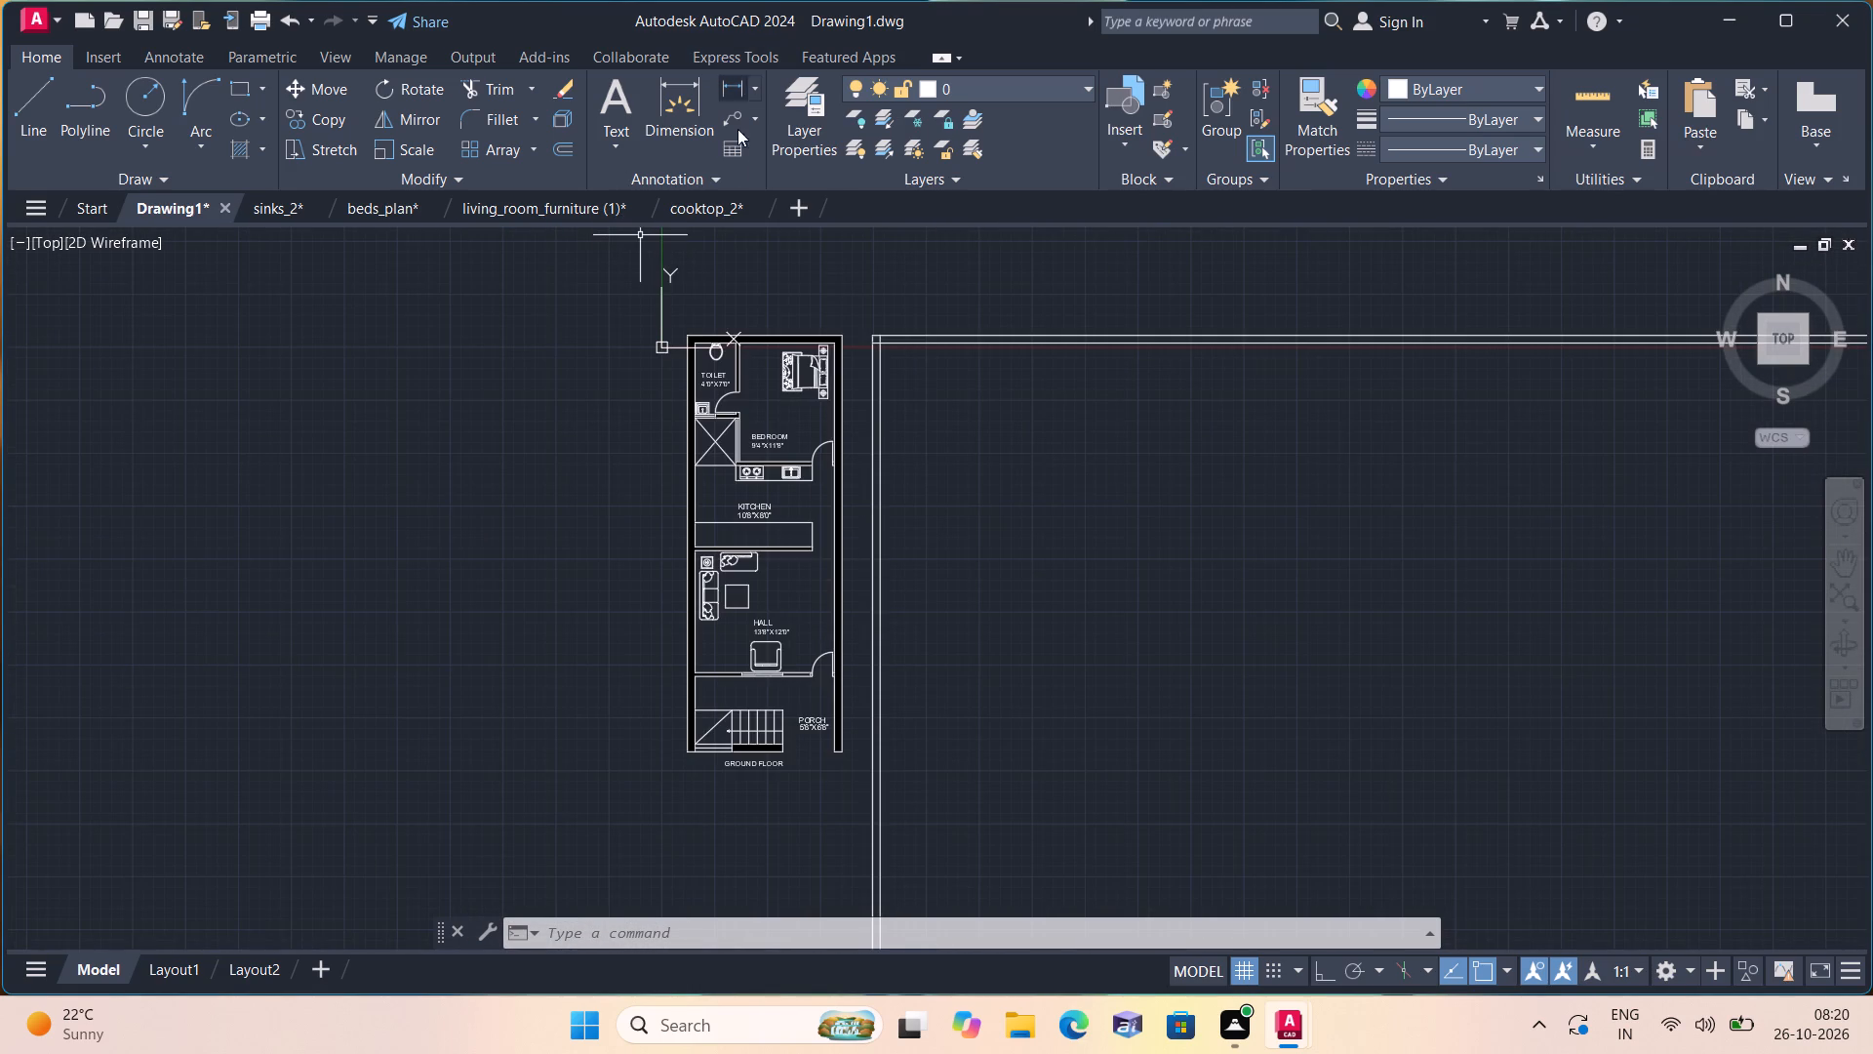
Close the cooktop_2, living_room_furniture (1), beds_plan and sinks_2 drawings, saving their changes.
click(758, 211)
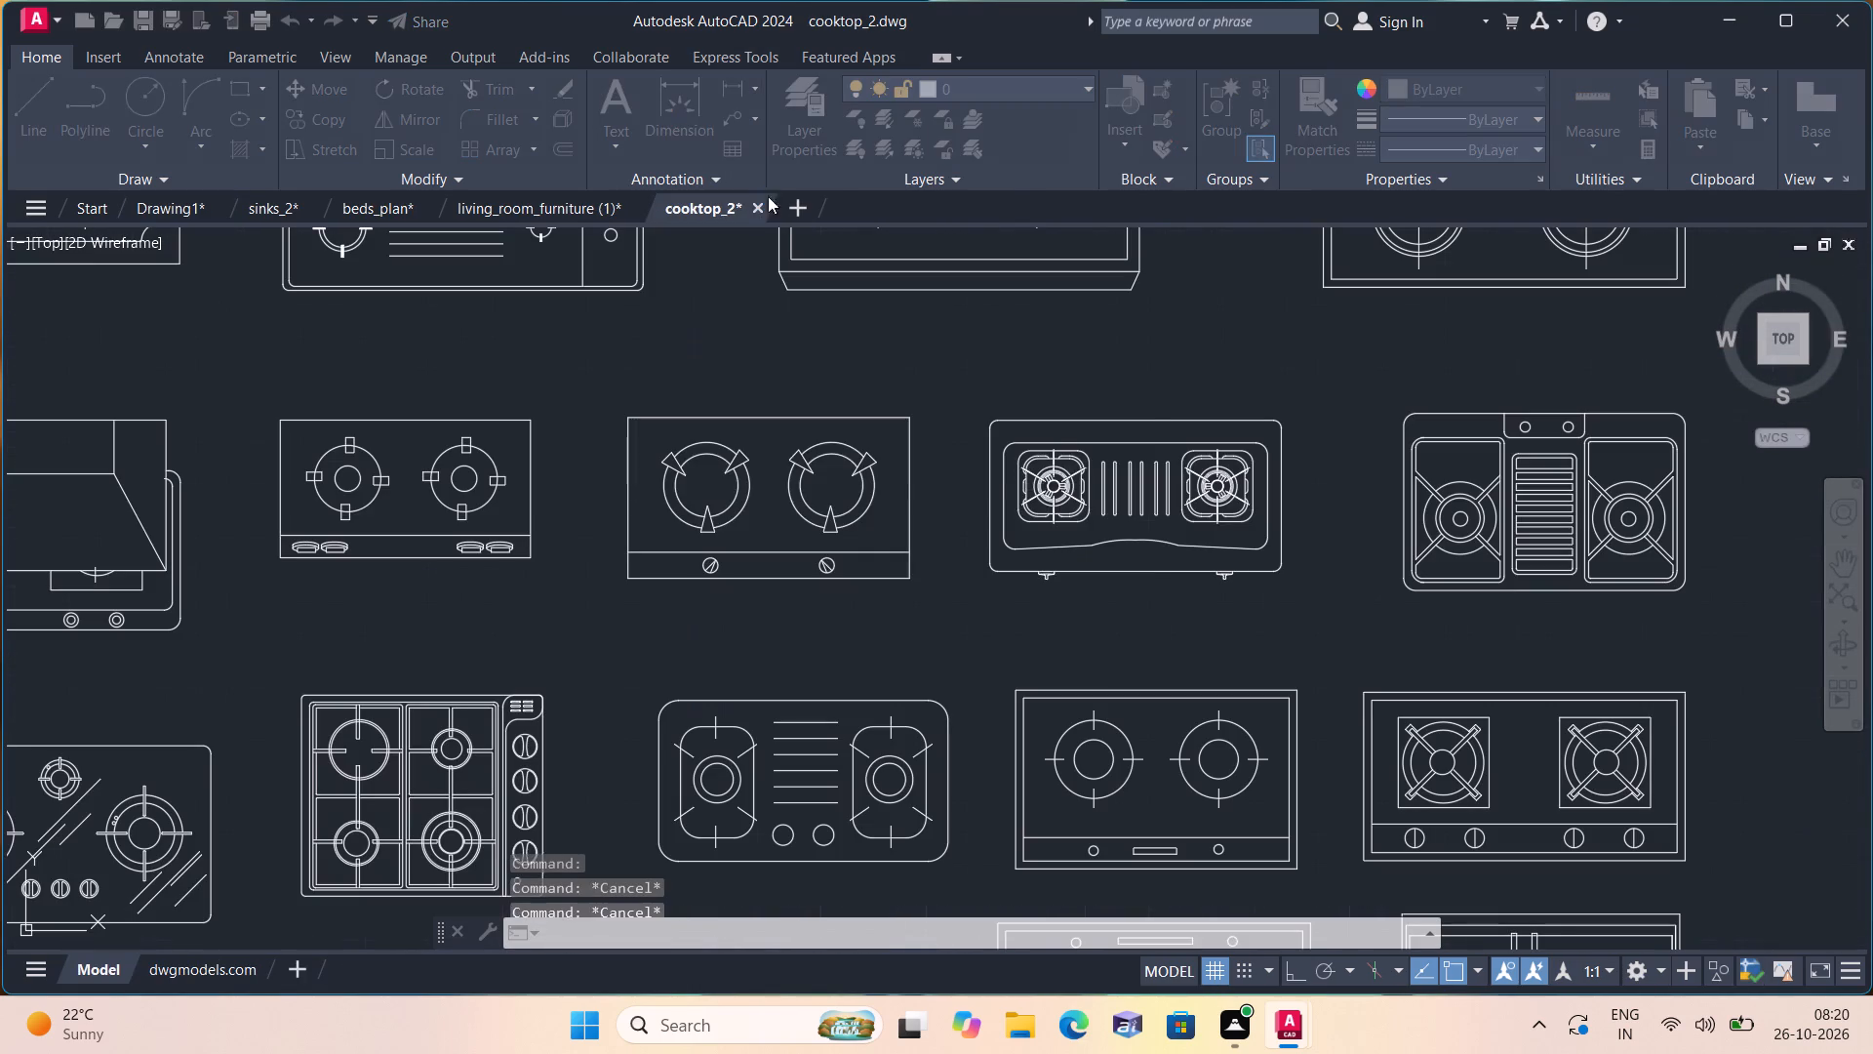
click(907, 566)
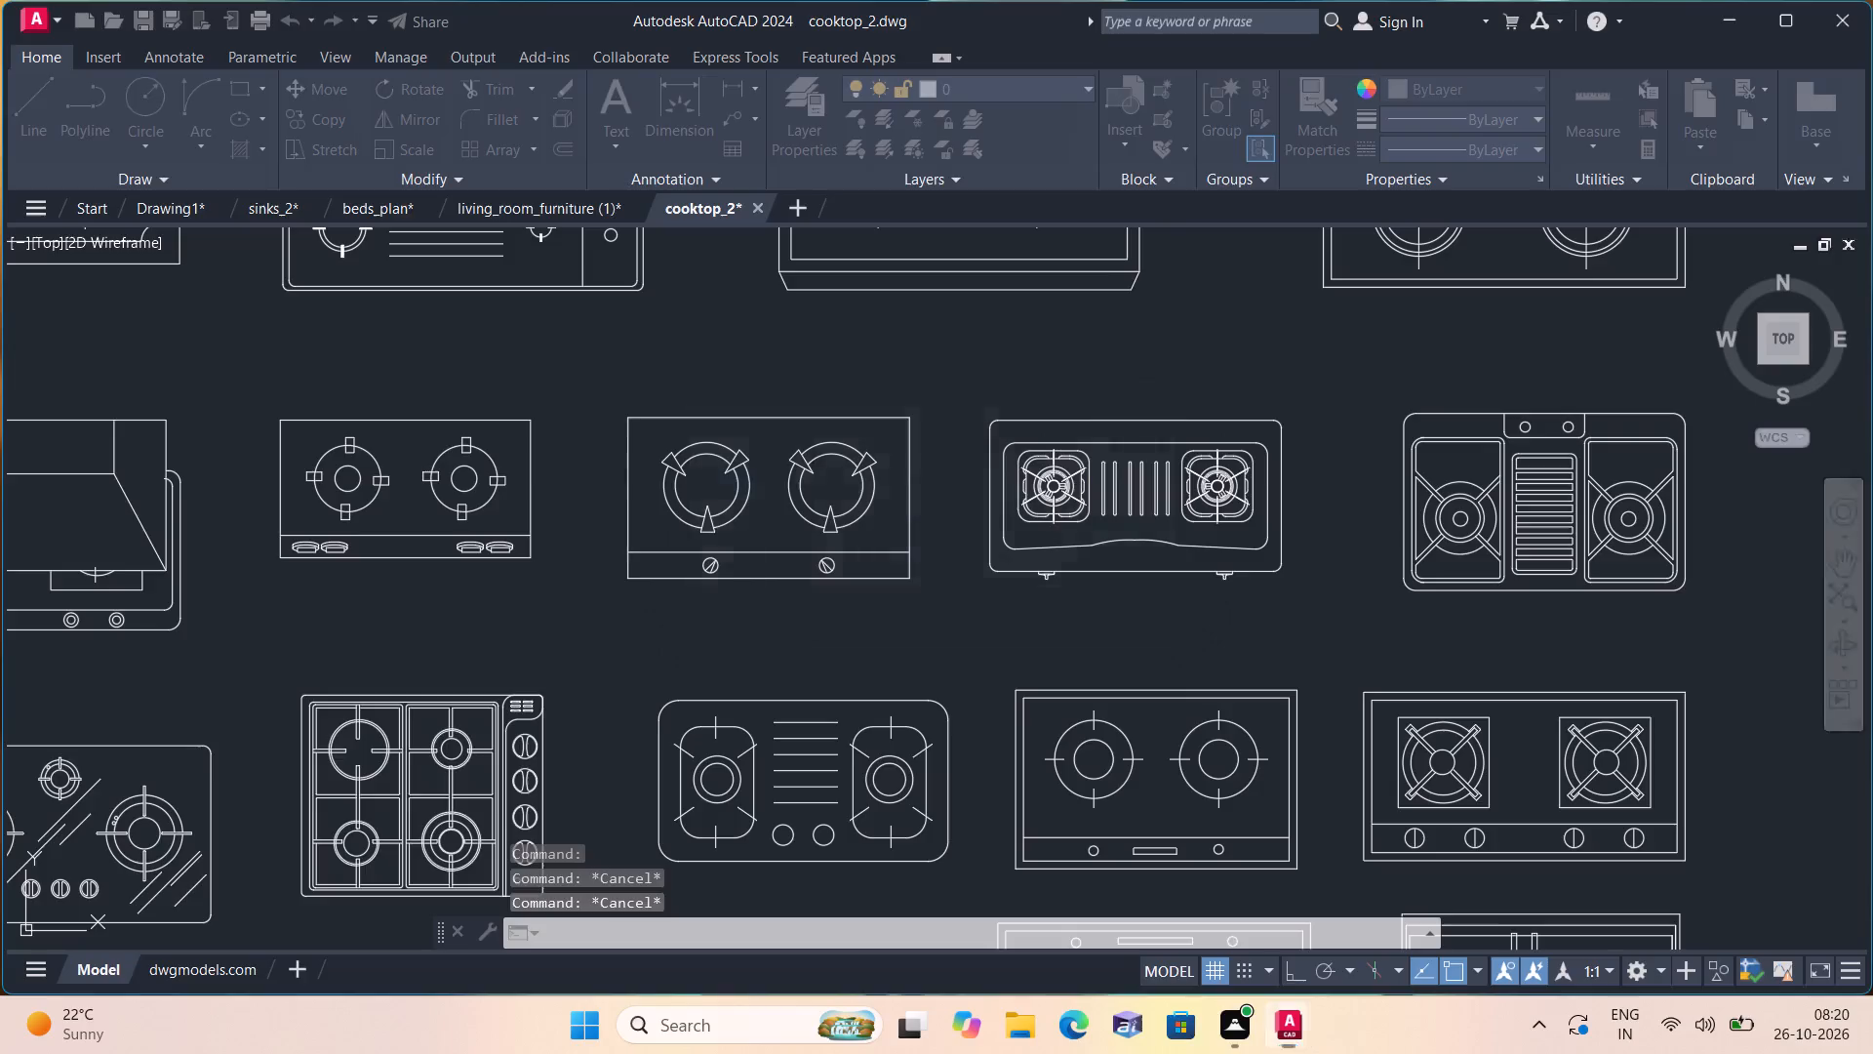
click(645, 213)
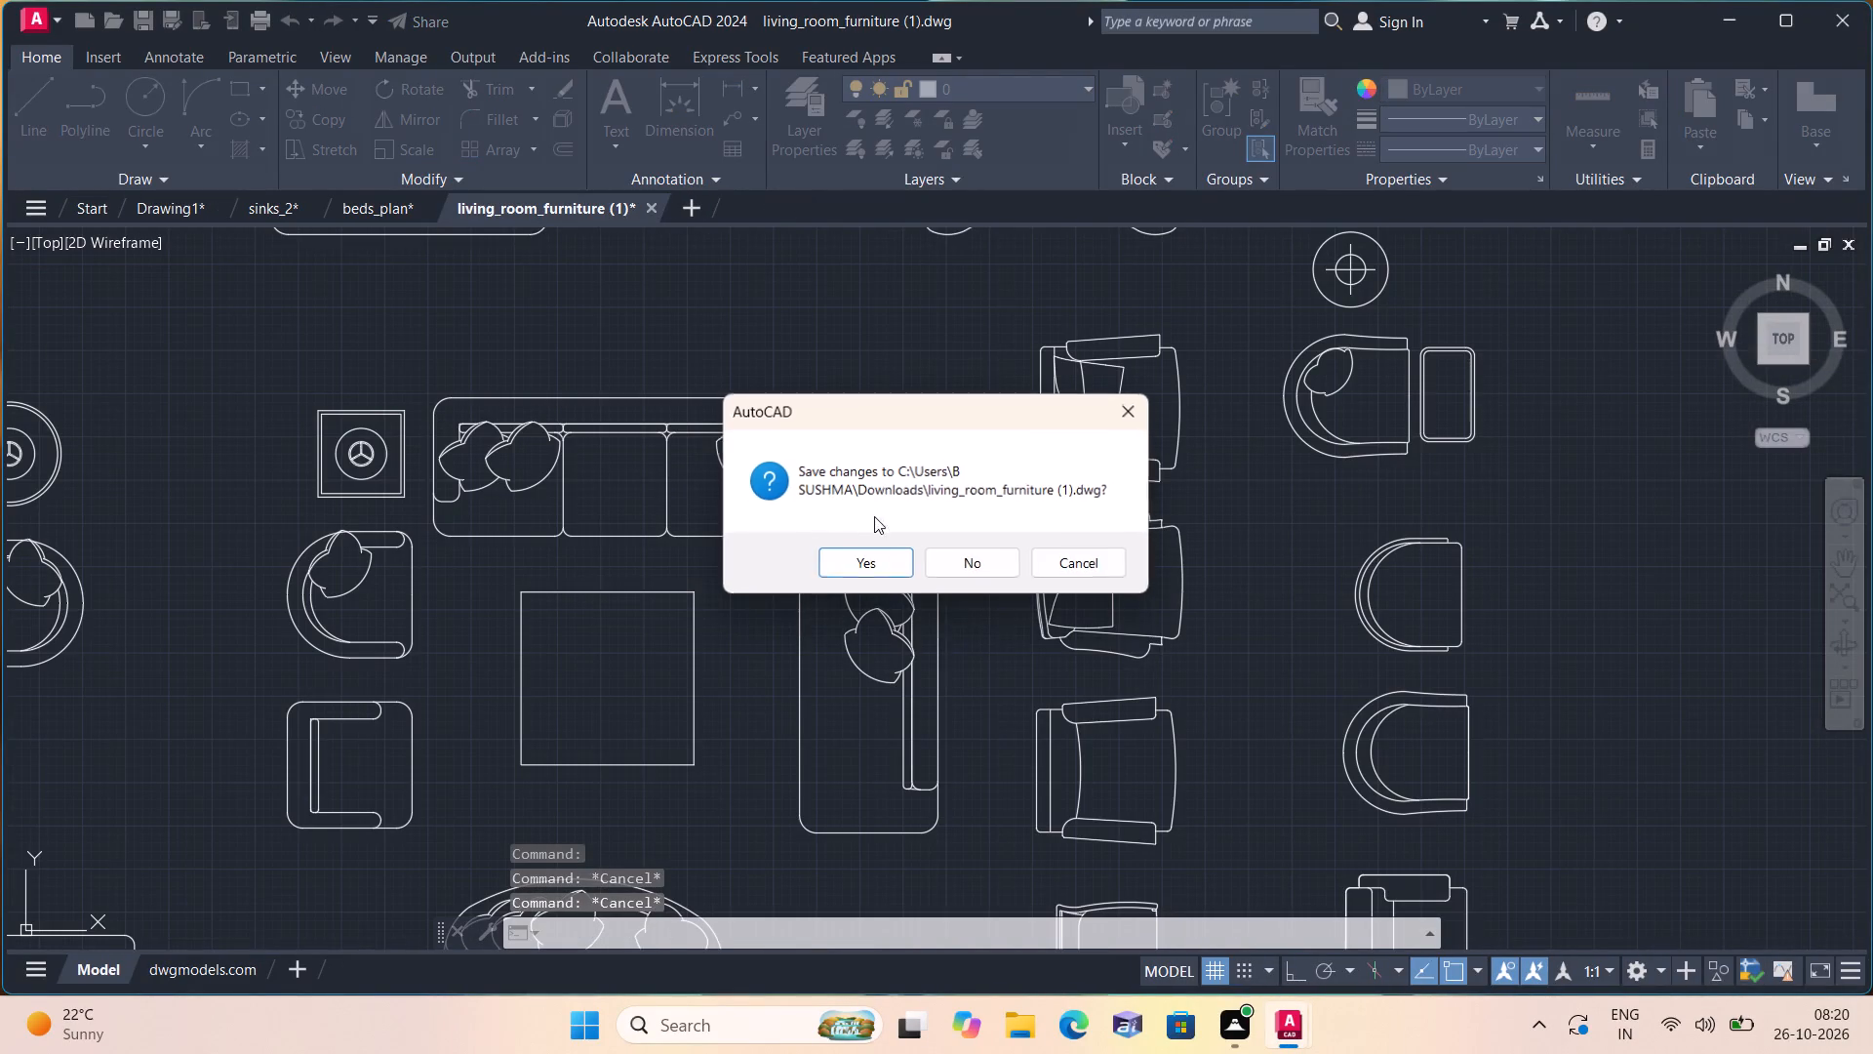
click(876, 558)
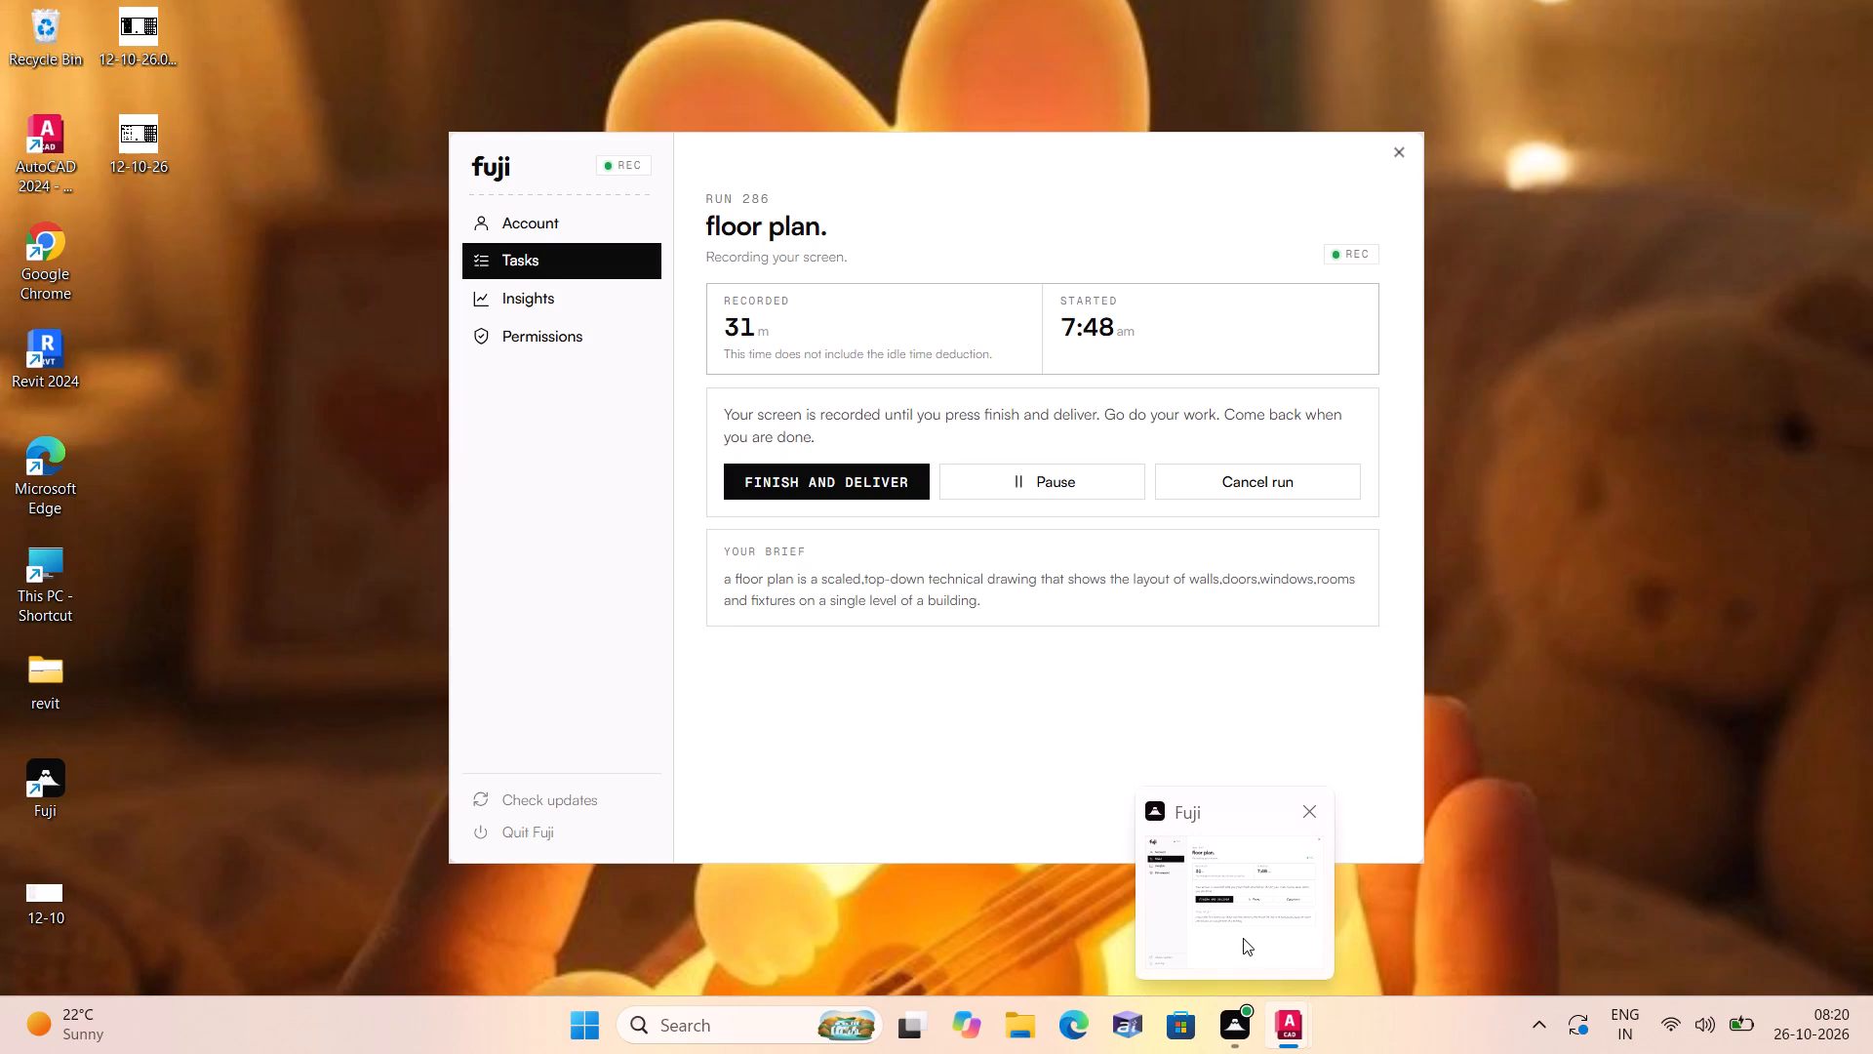
click(434, 210)
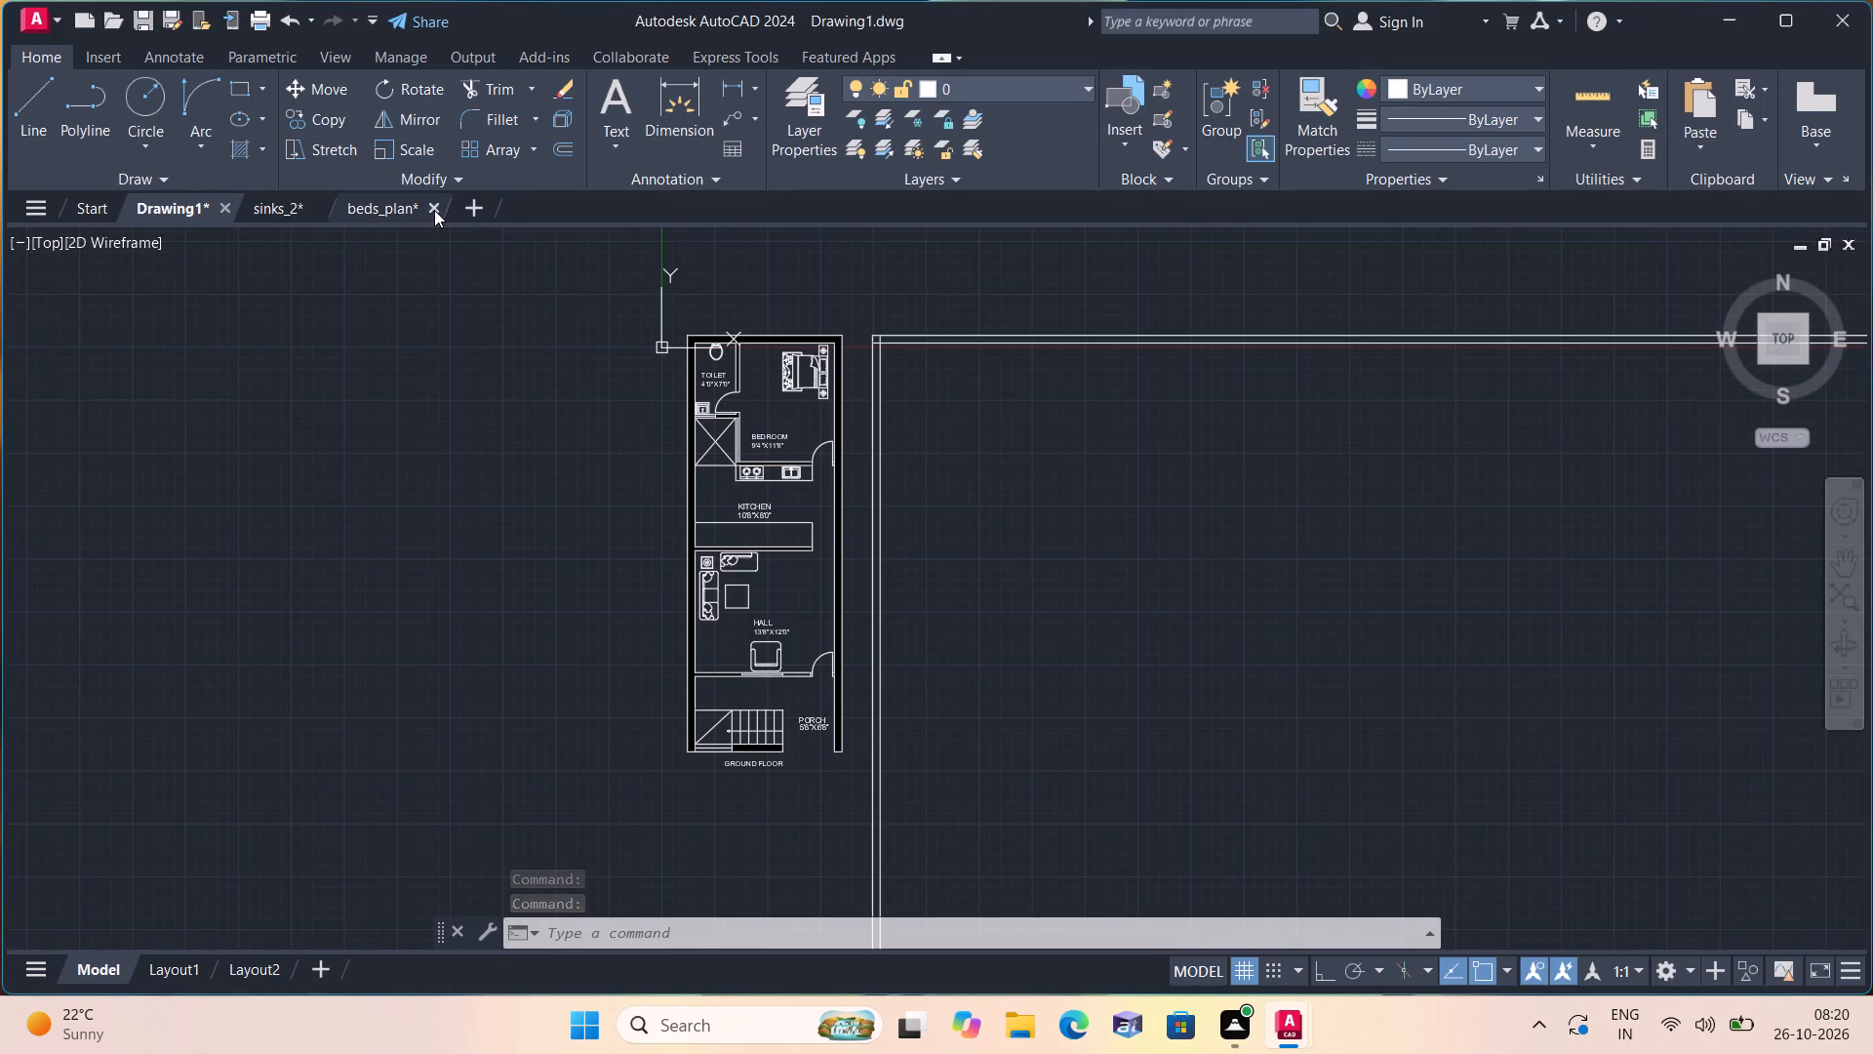
click(913, 569)
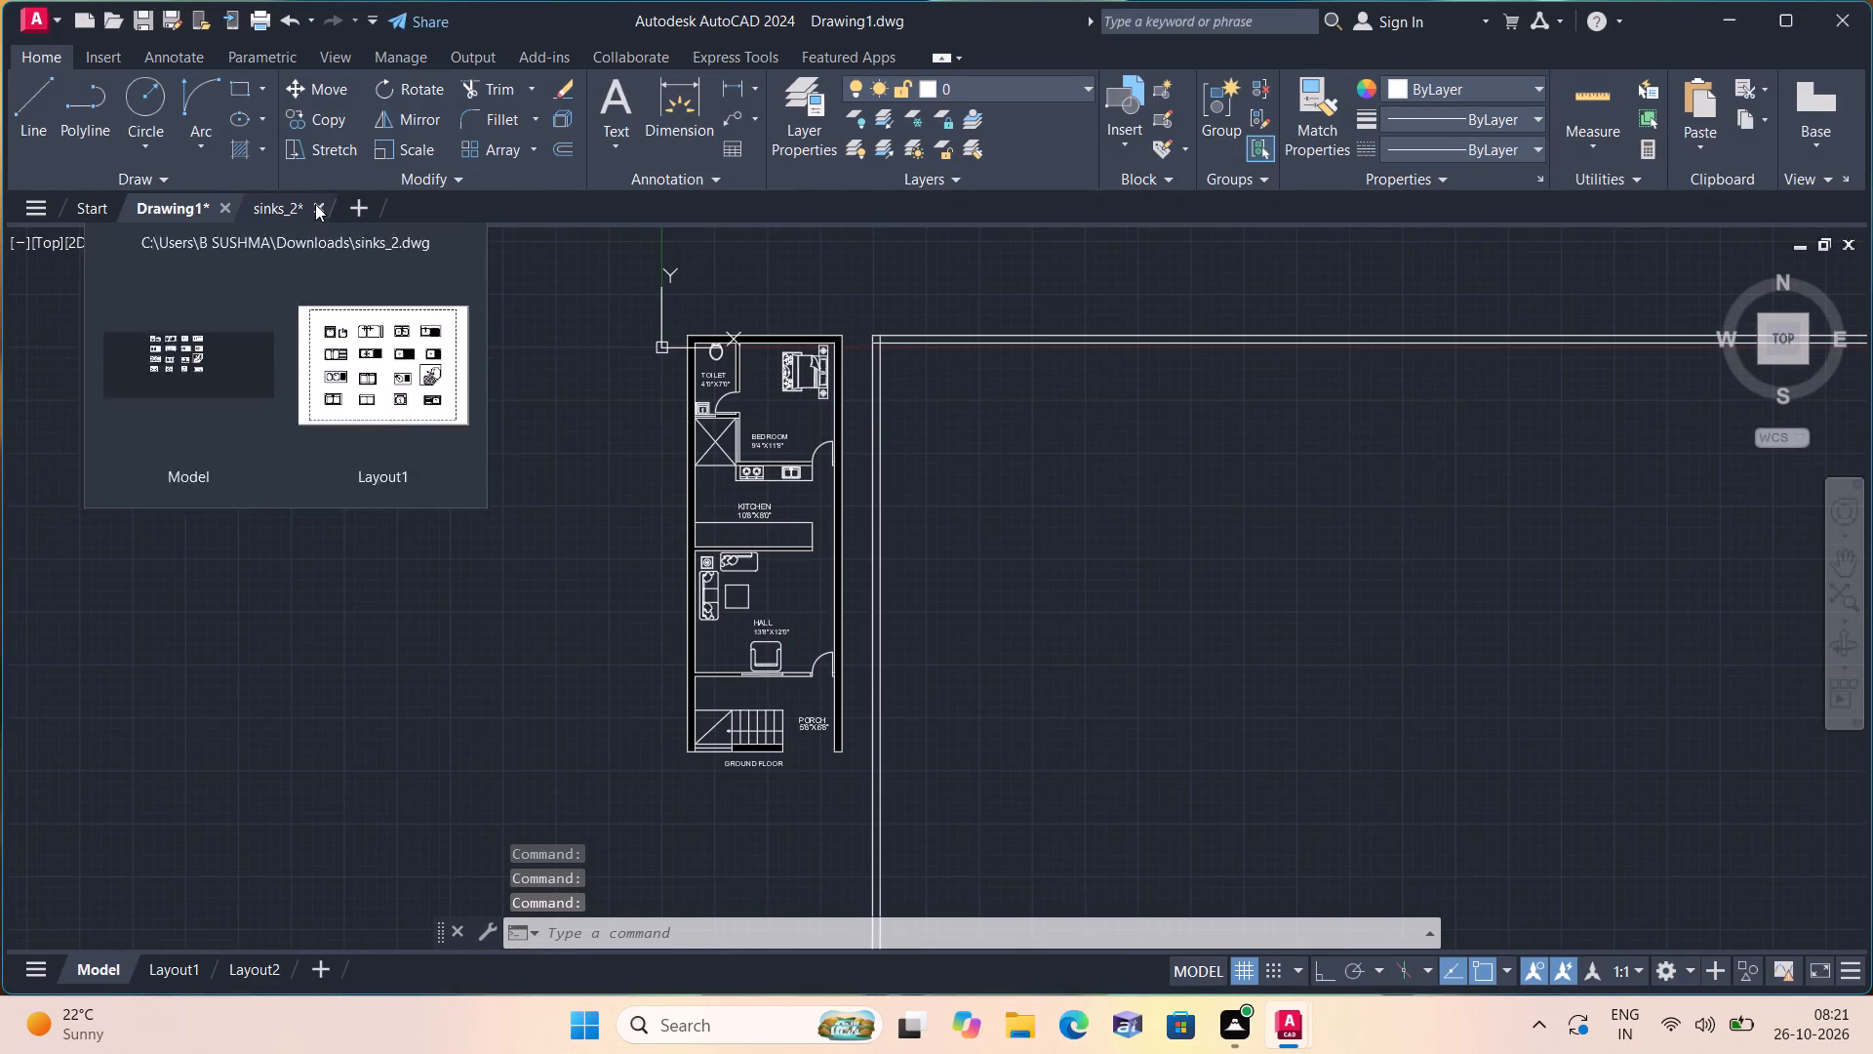
click(315, 204)
click(896, 564)
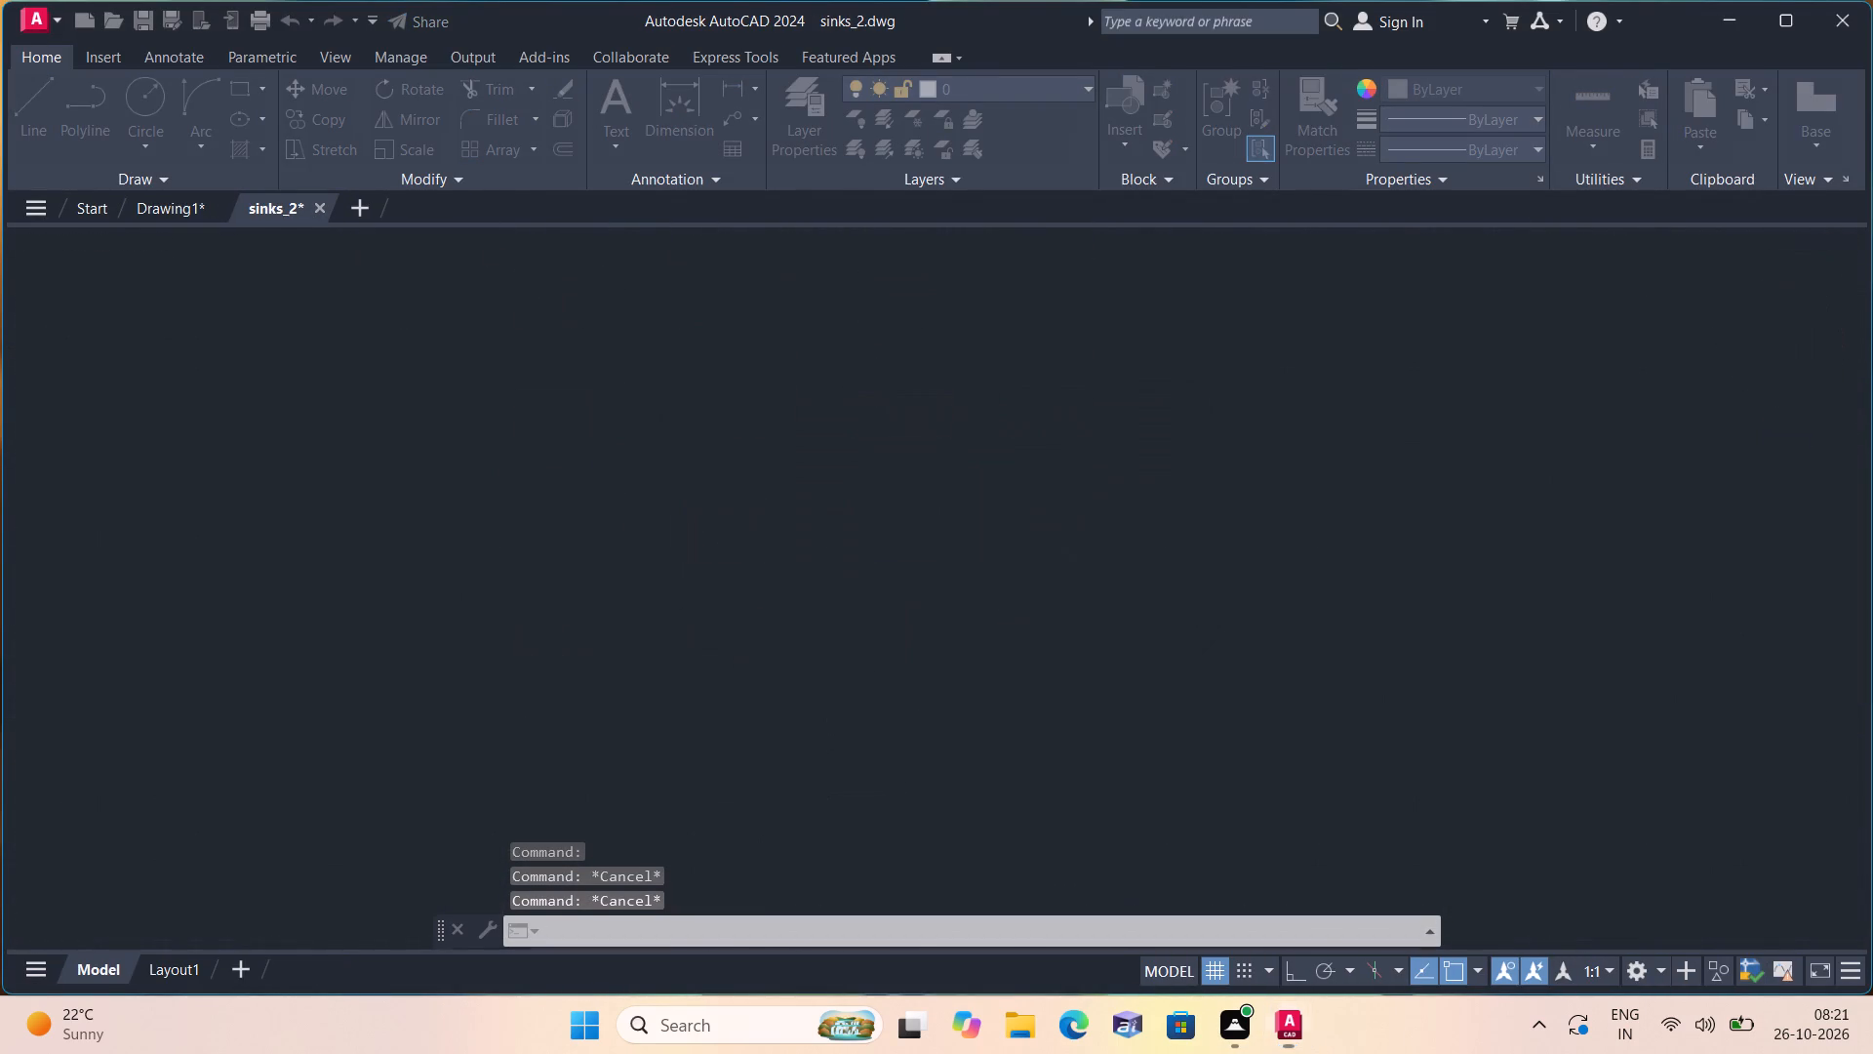
Add a linear dimension across the ground floor plan's overall outer width, placed just above the upper wall.
scroll(821, 463, up, 1)
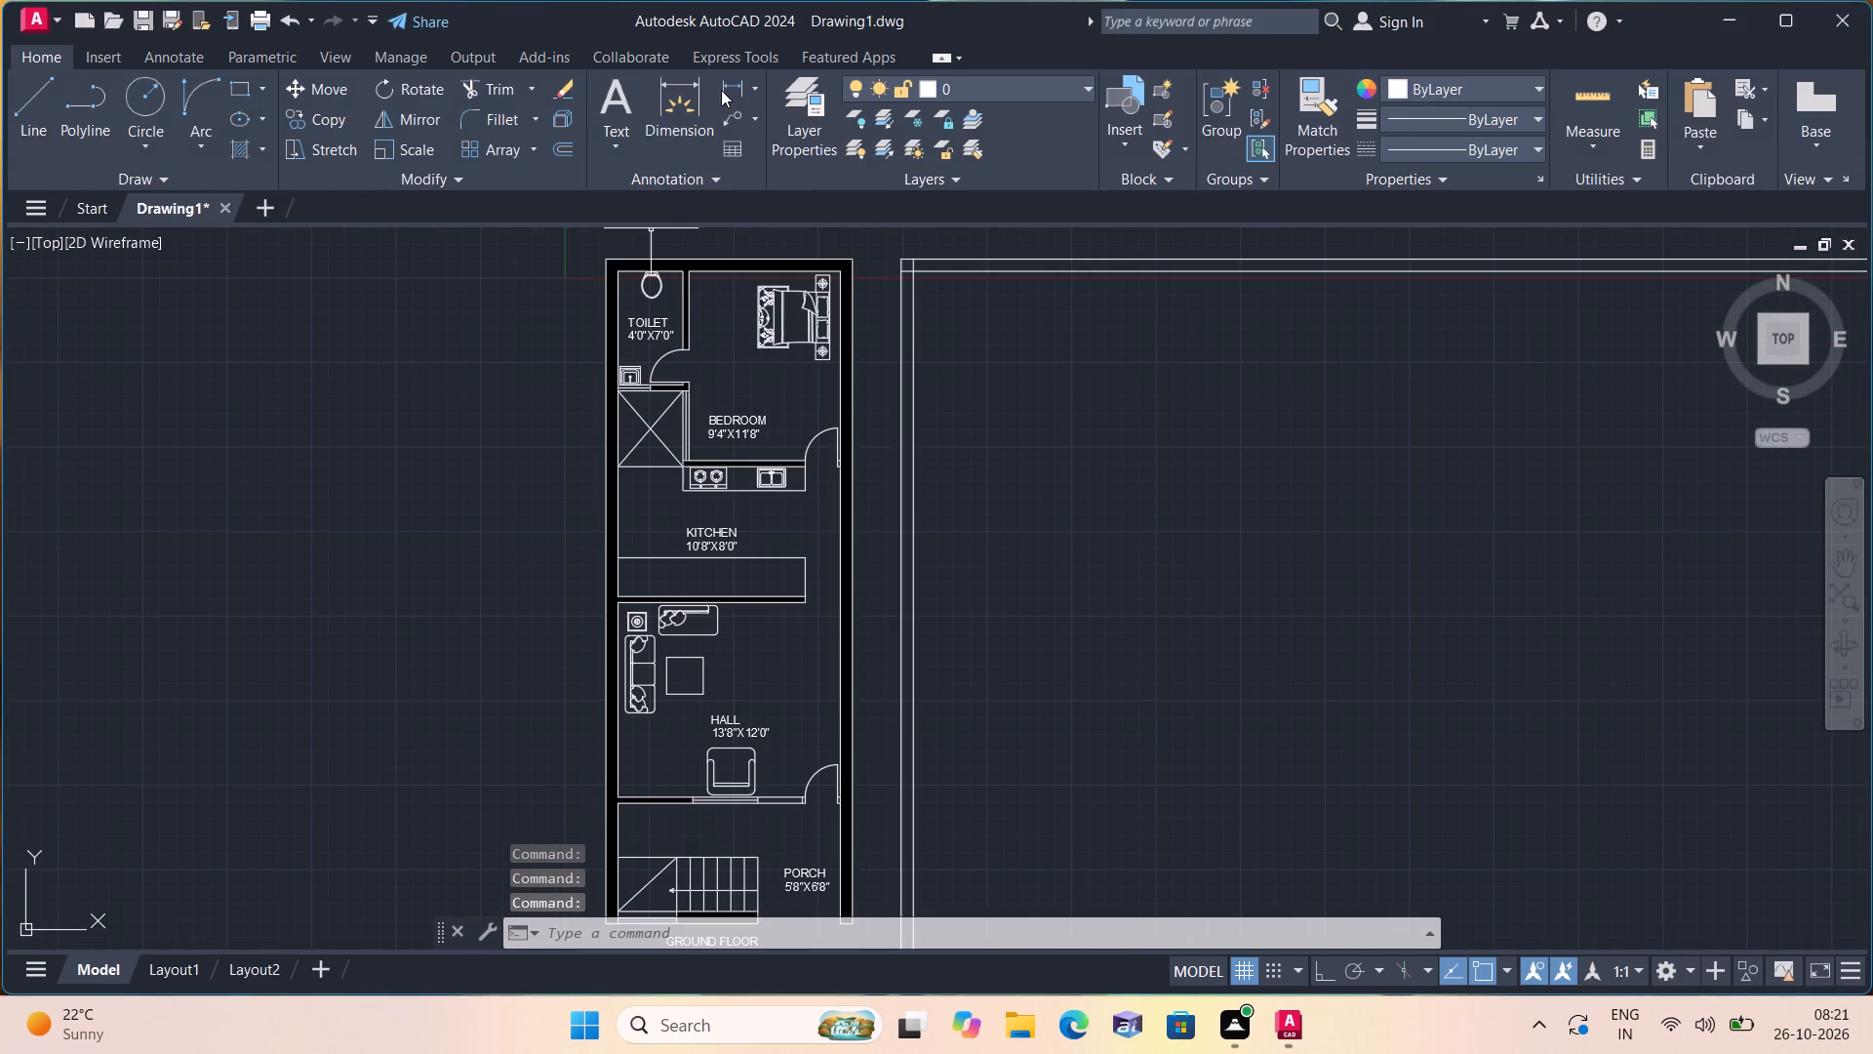
click(721, 84)
middle_drag(636, 391, 655, 573)
scroll(650, 456, up, 1)
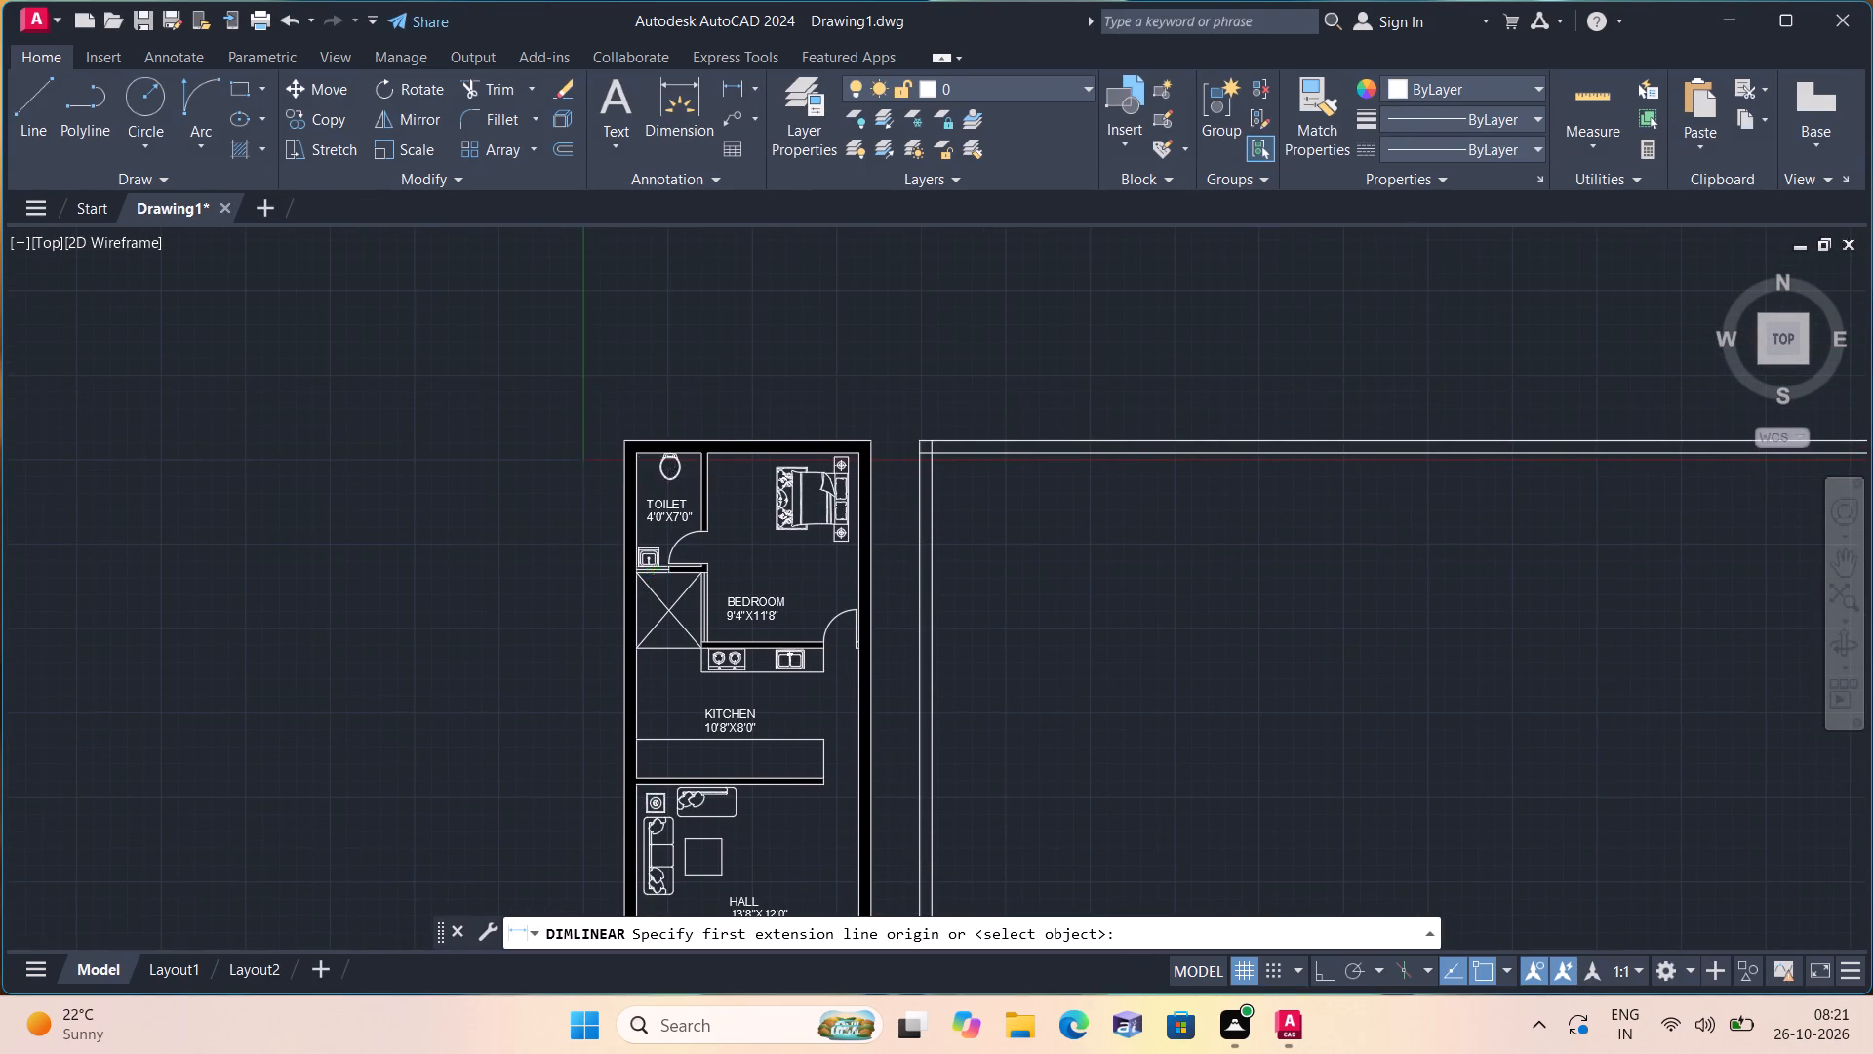
scroll(650, 456, up, 1)
click(580, 420)
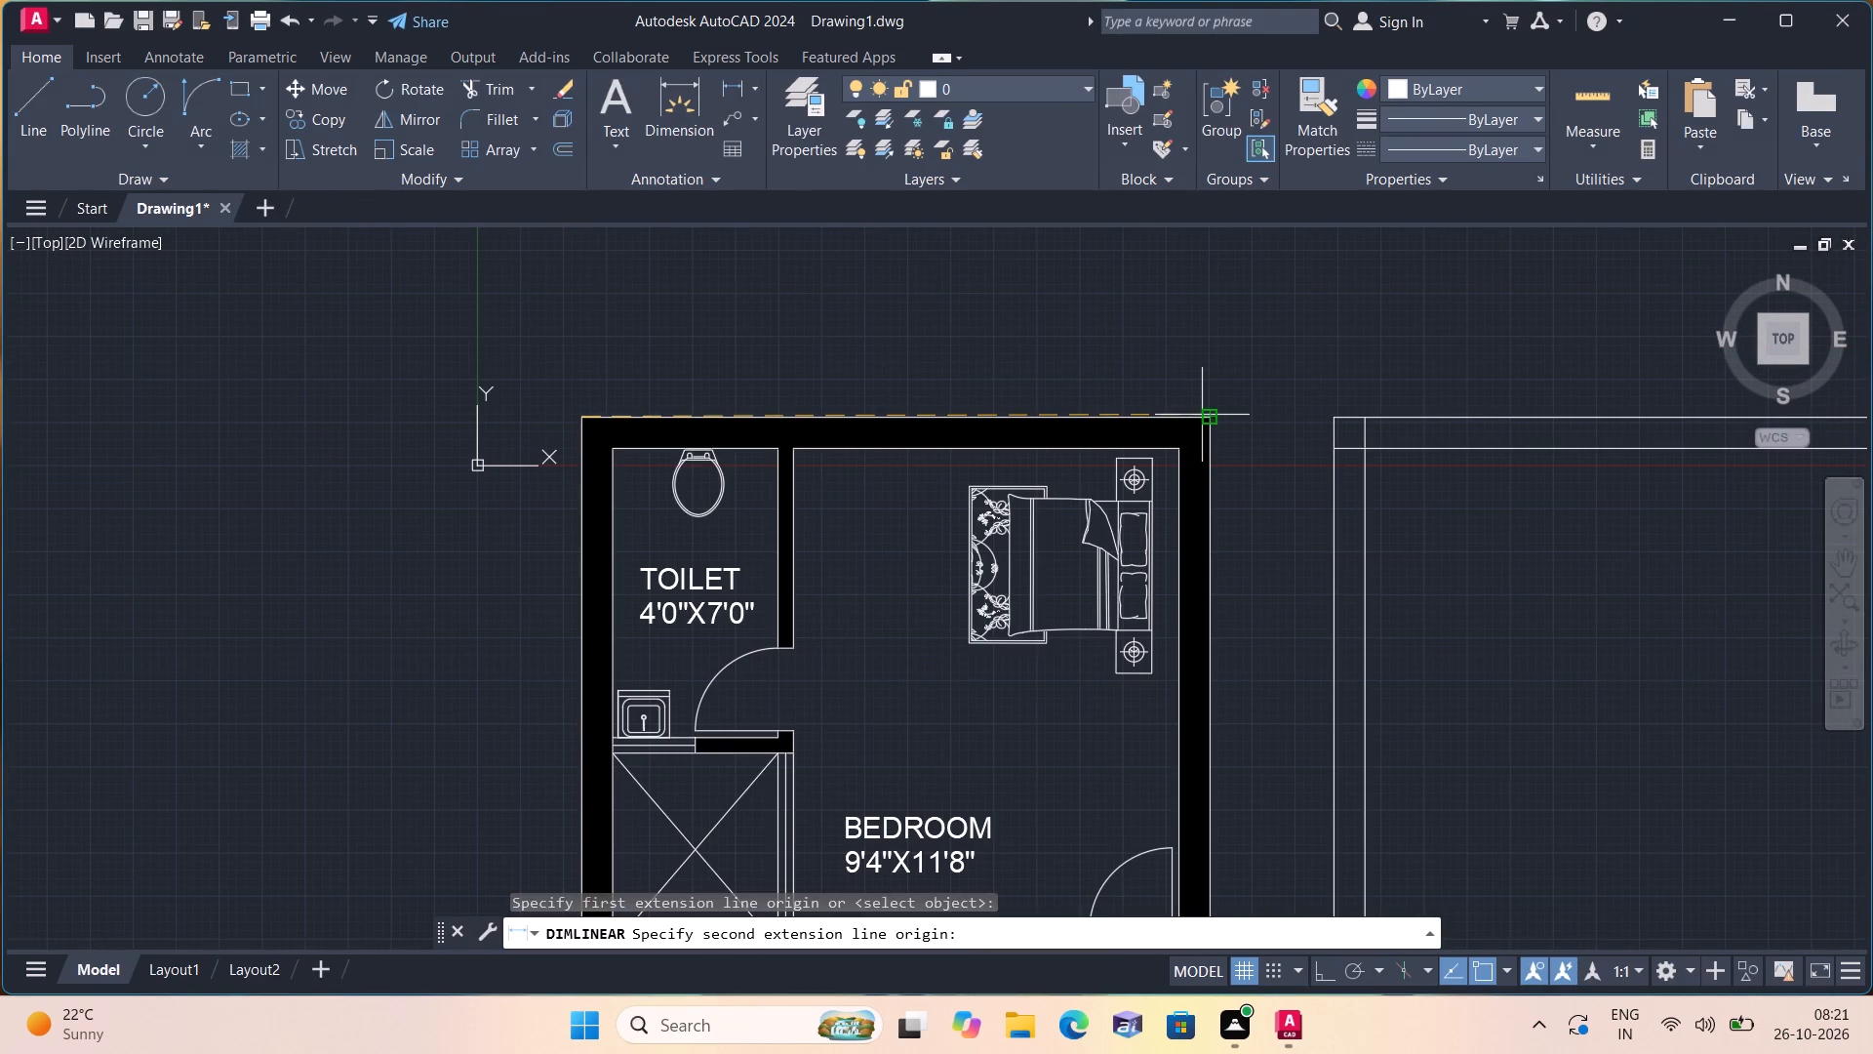
click(1203, 415)
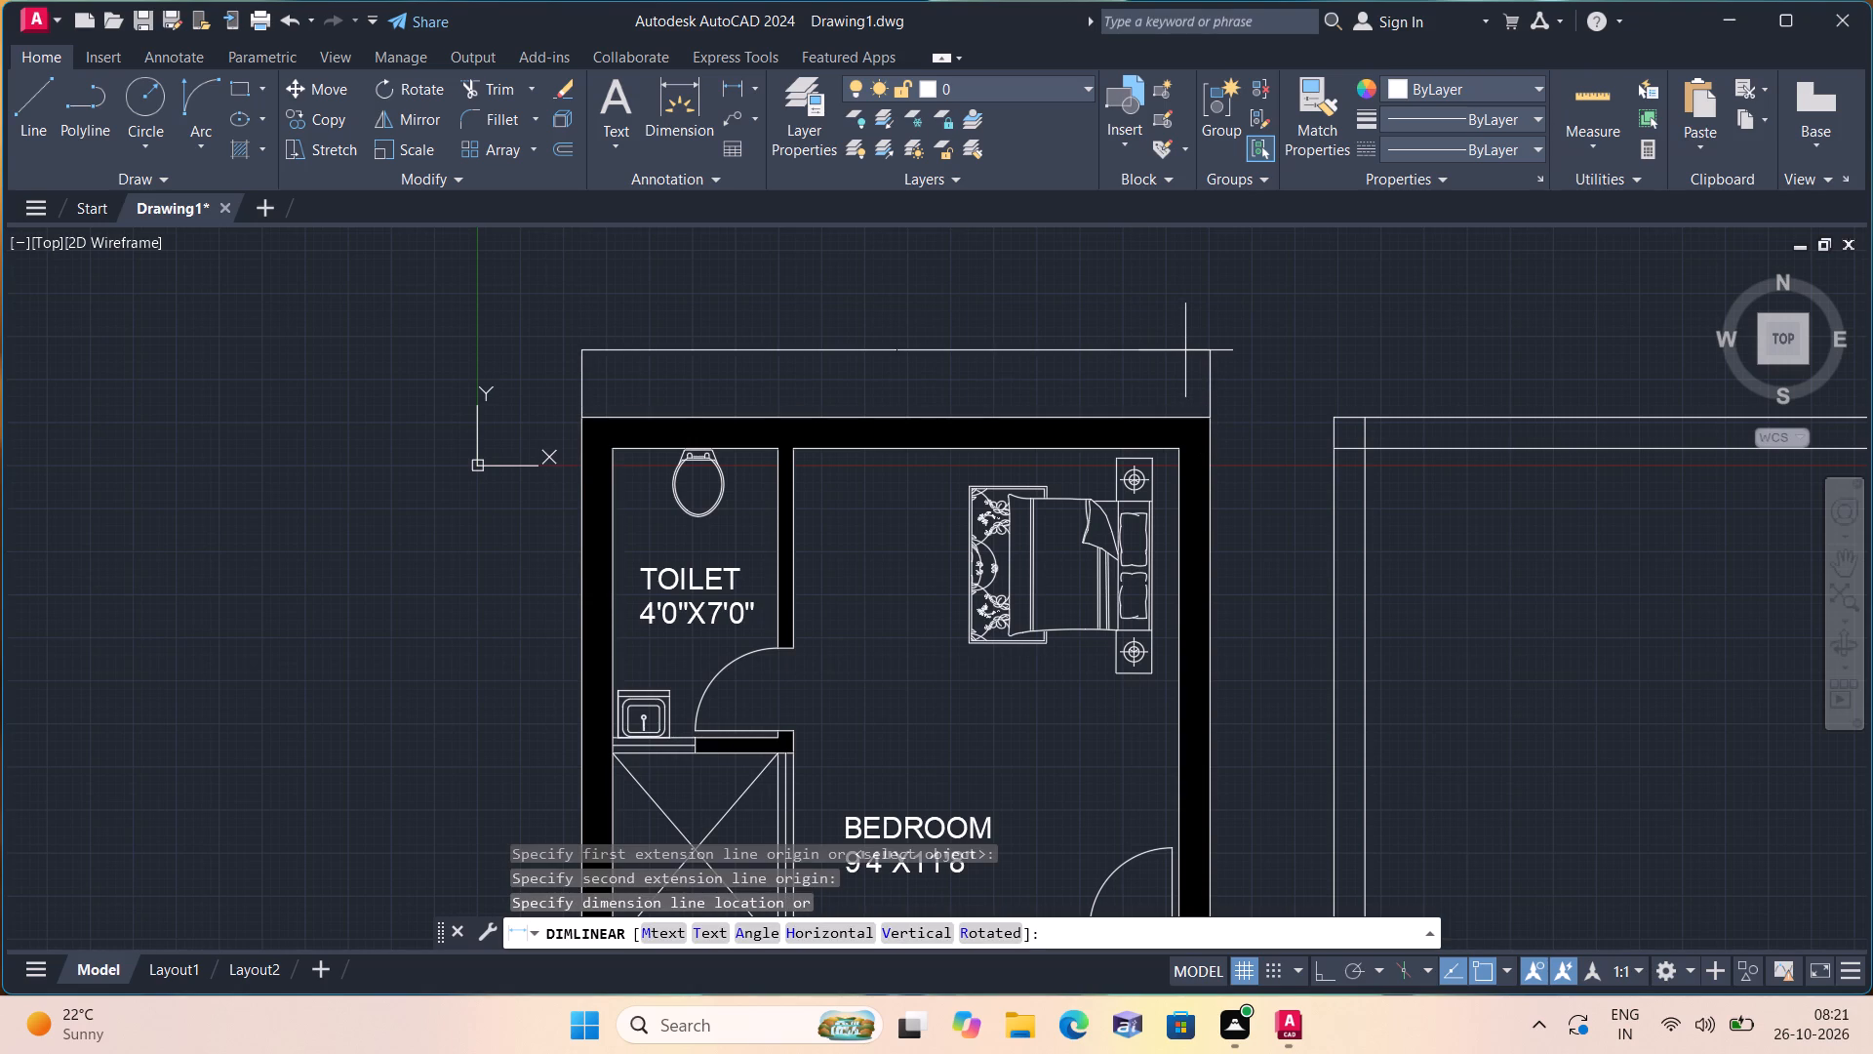
click(1185, 358)
Add a vertical linear dimension along the full outer length of the plan's right wall, offset about 1'-3" outside it.
middle_drag(1187, 360, 921, 376)
scroll(1181, 360, down, 1)
click(740, 90)
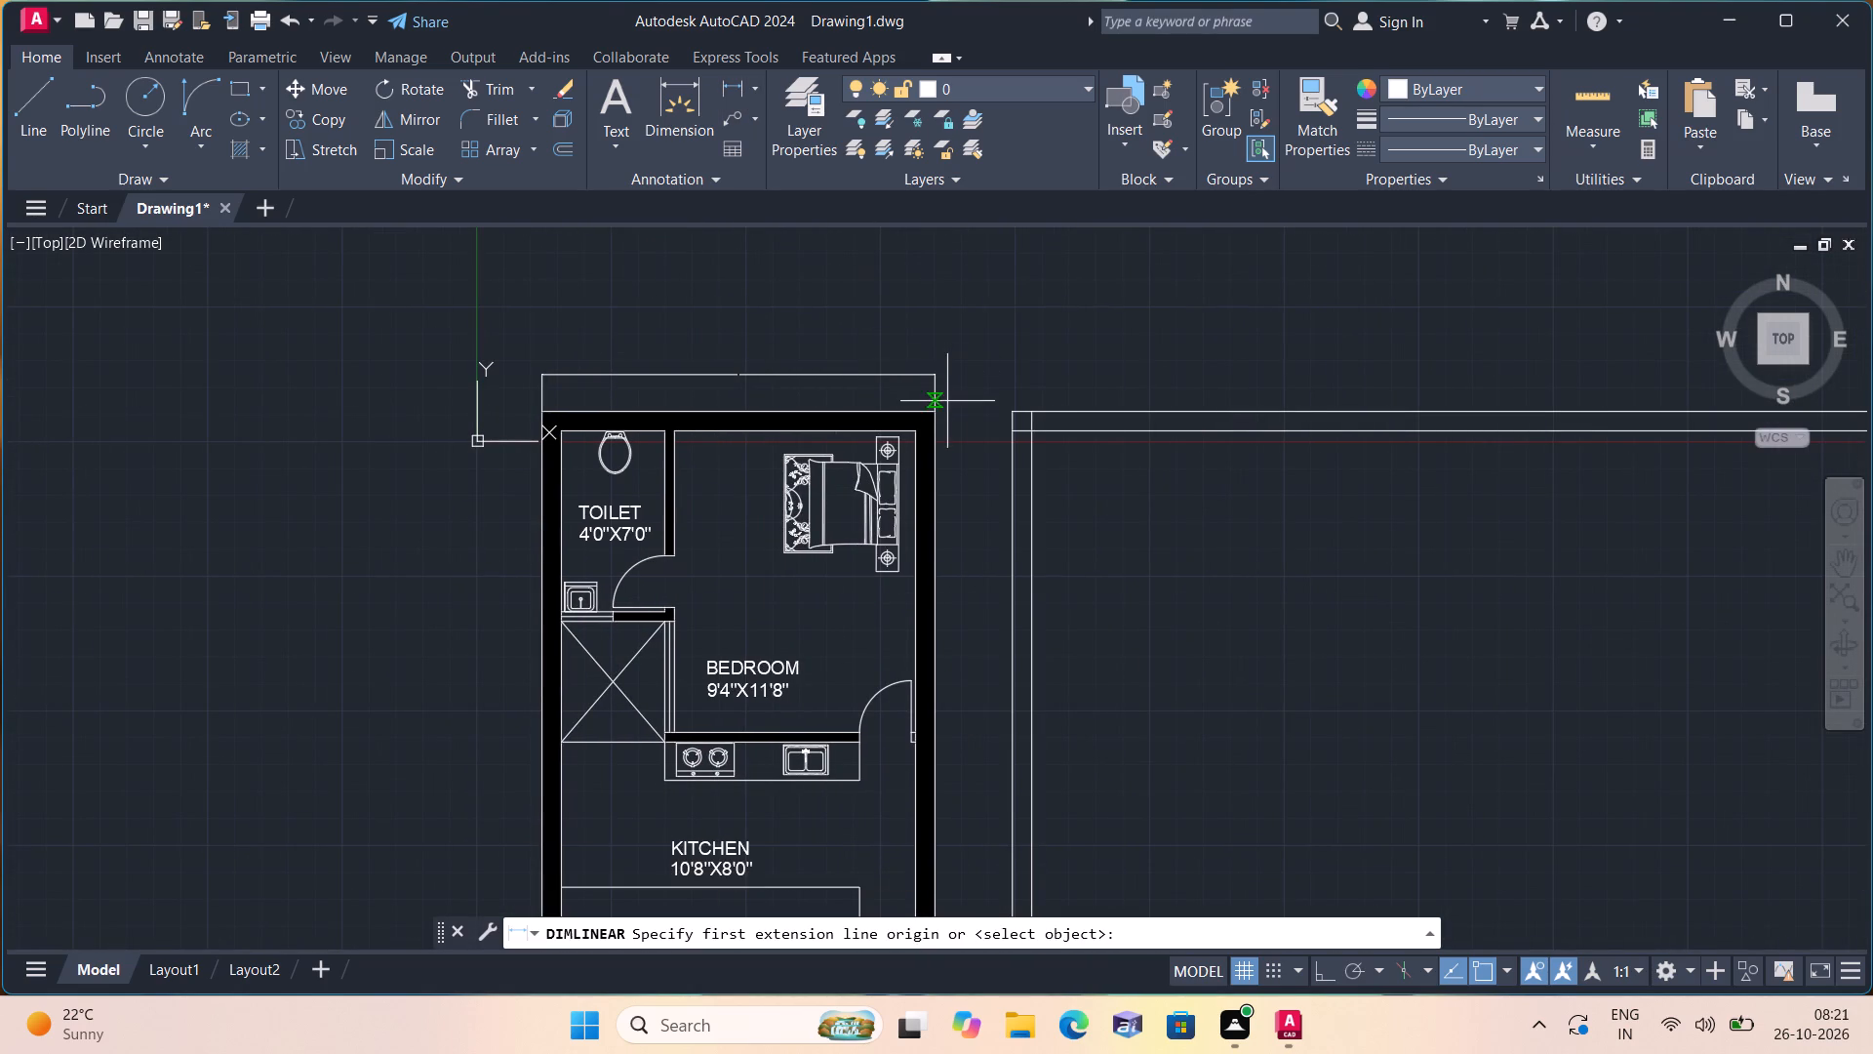
click(942, 409)
middle_drag(929, 496, 864, 273)
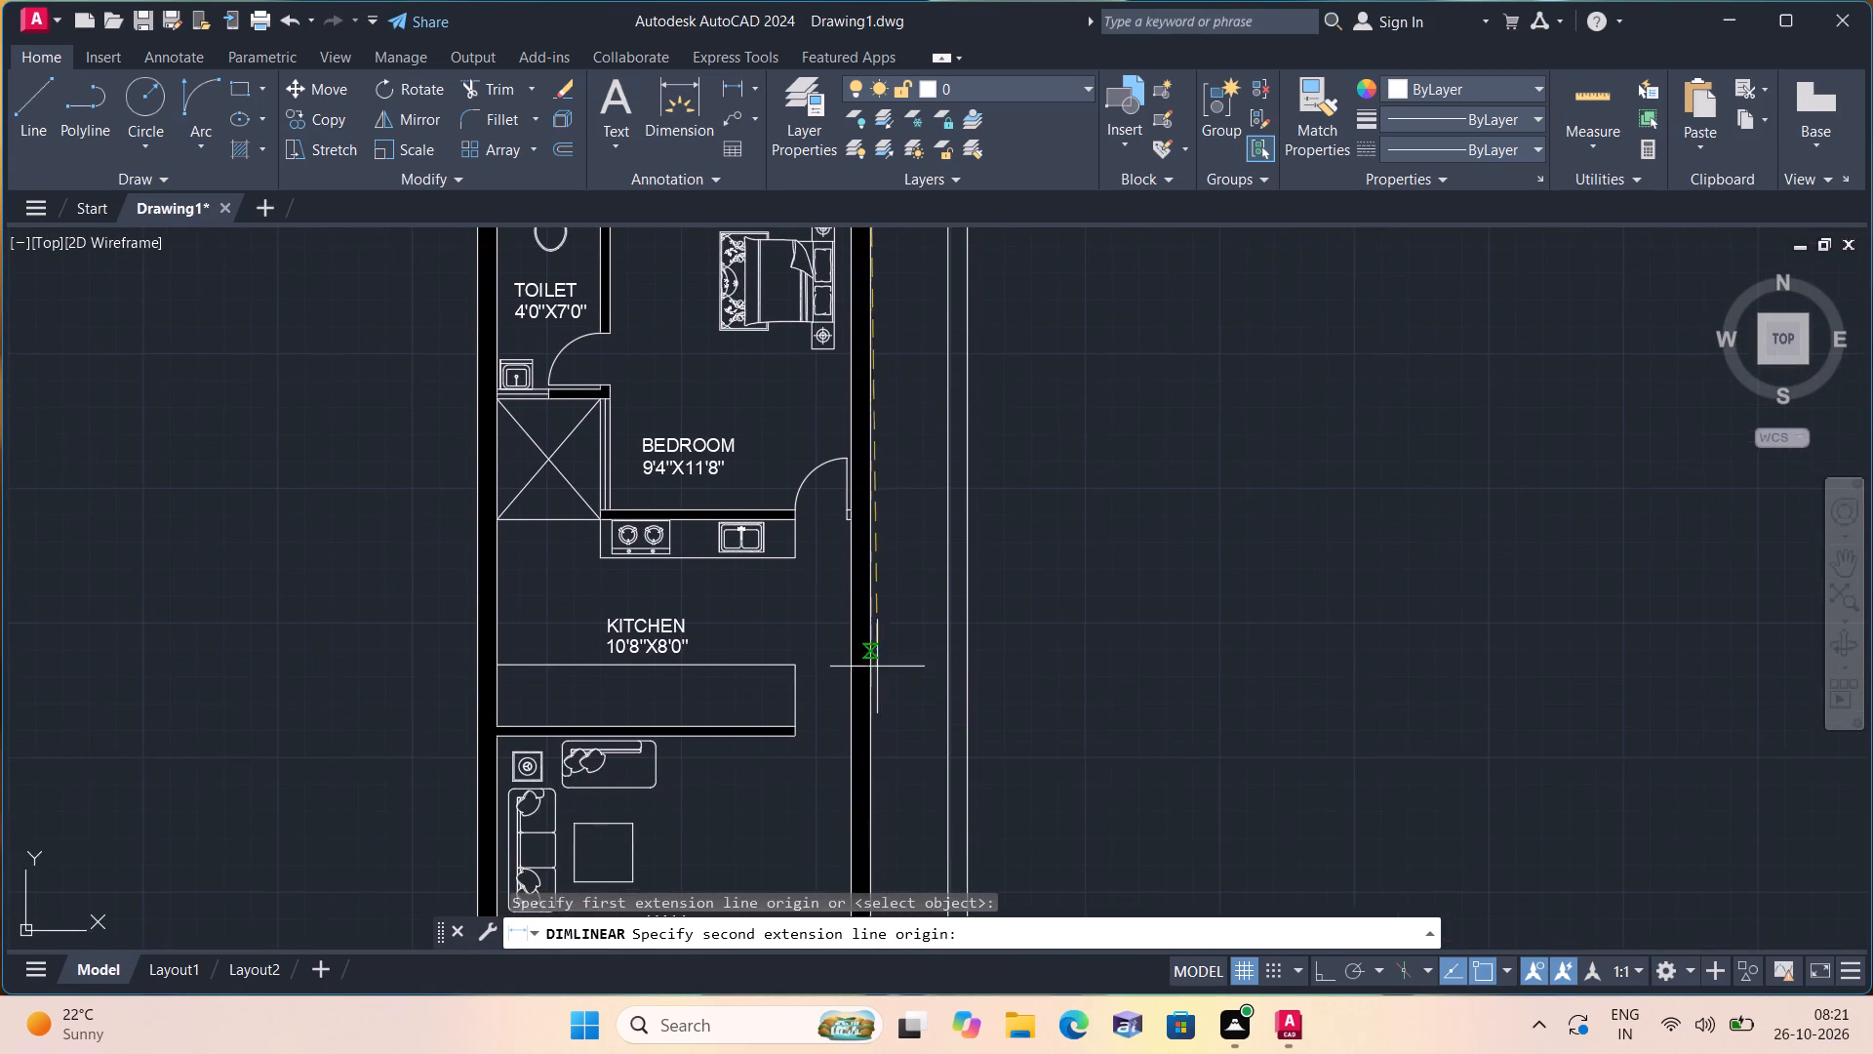
middle_drag(883, 693, 818, 390)
scroll(869, 663, down, 1)
scroll(832, 736, up, 1)
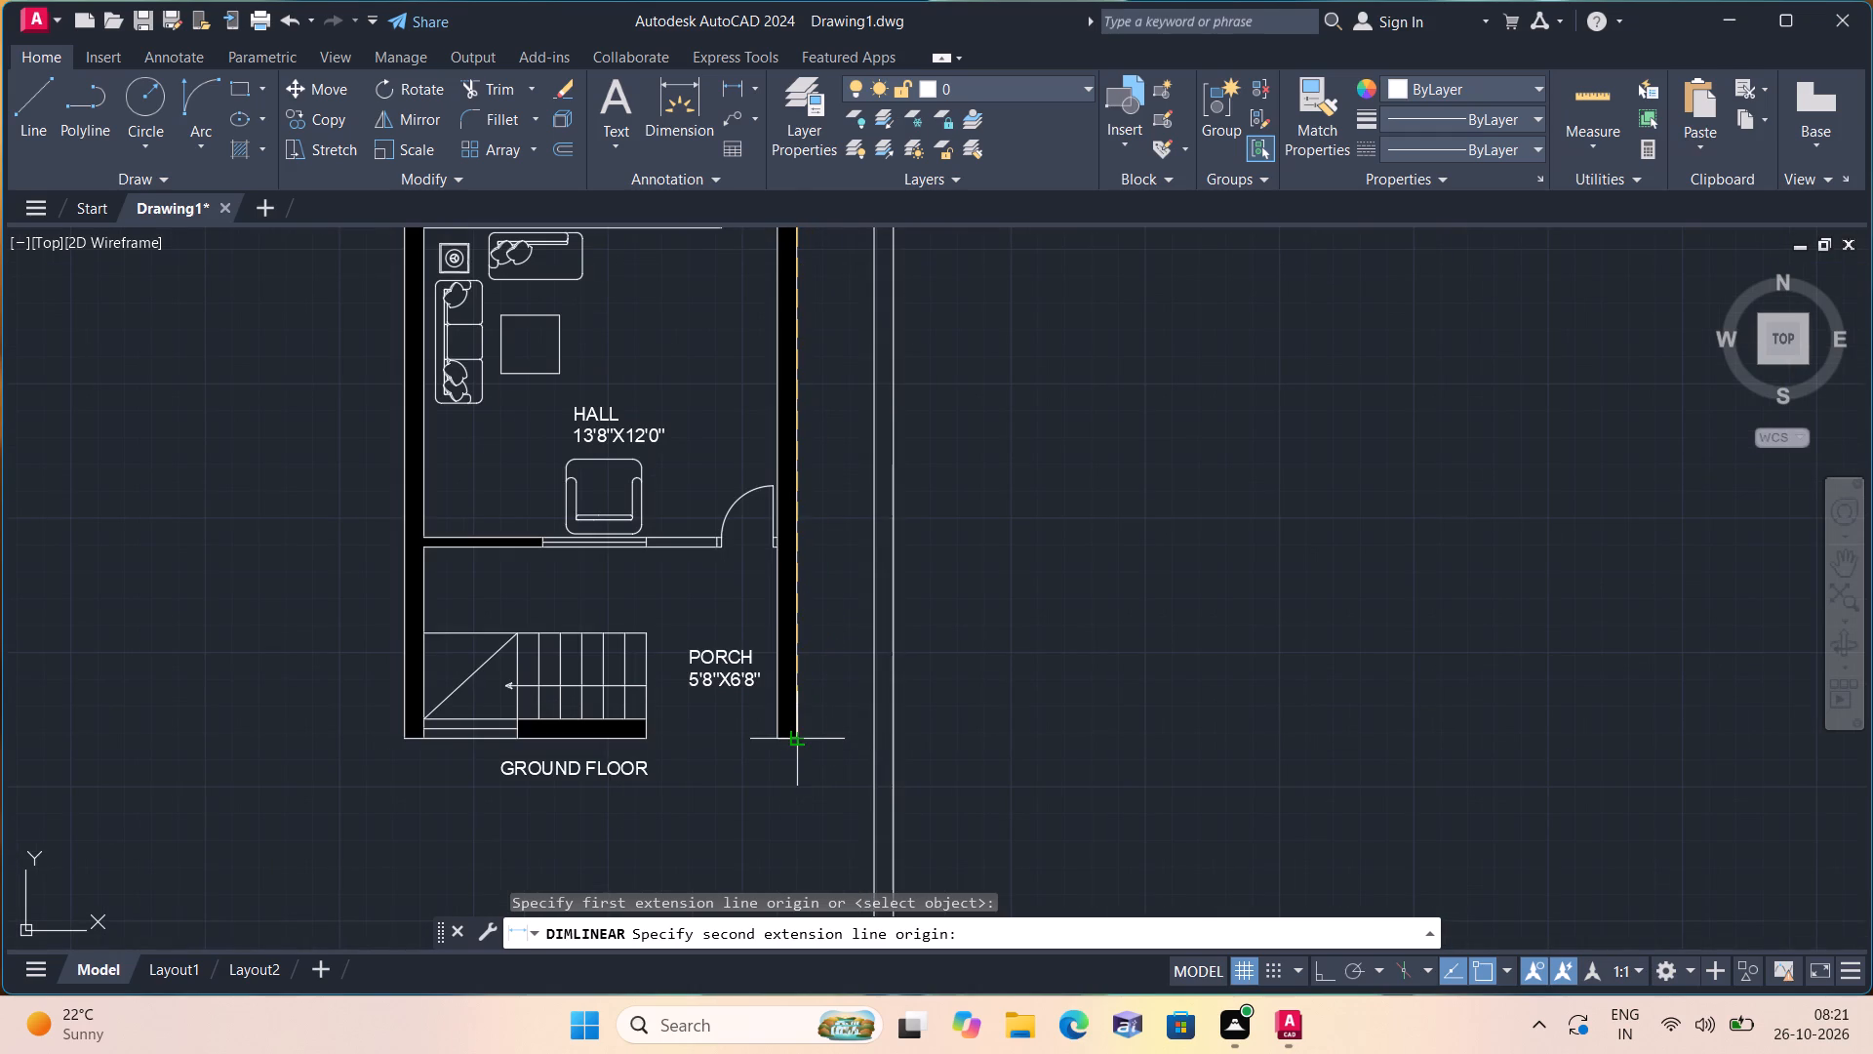
click(801, 739)
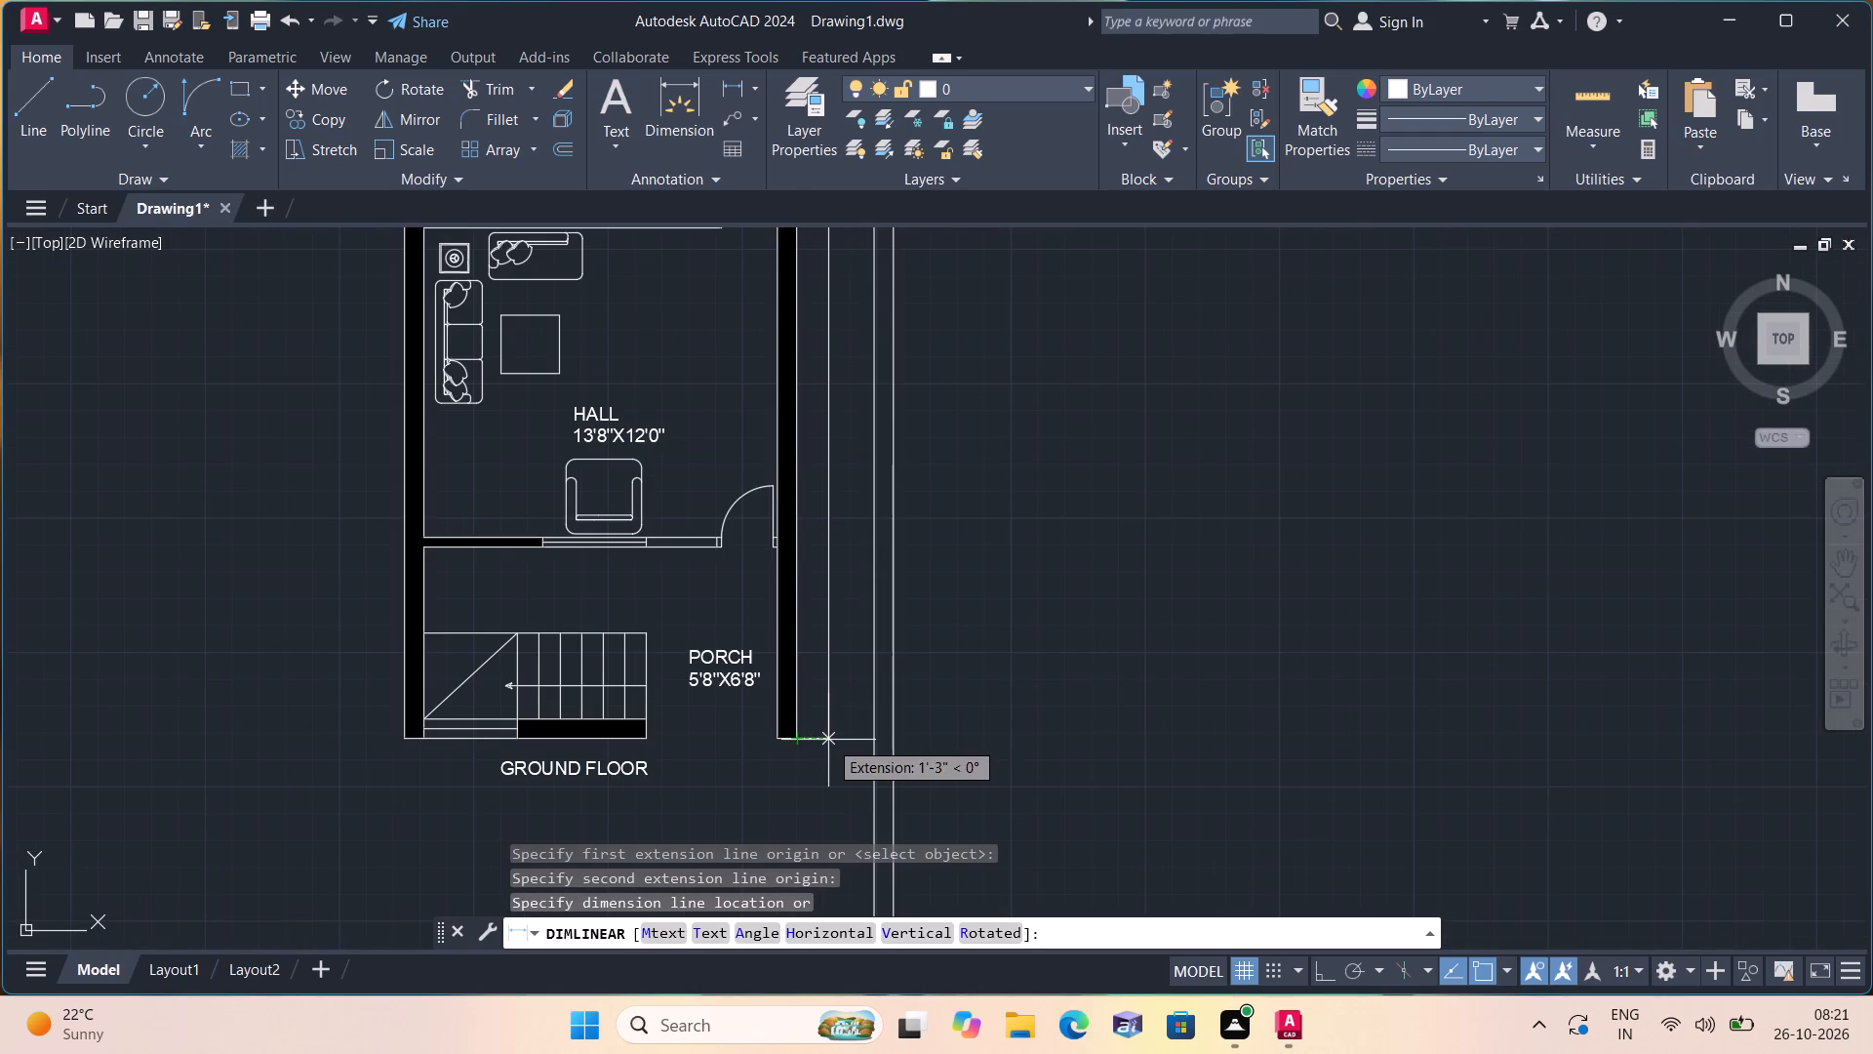
click(831, 740)
Set the text height of both overall dimensions to 6", selecting them together as similar objects.
scroll(850, 739, up, 2)
drag(830, 748, 826, 739)
click(751, 623)
right_click(751, 623)
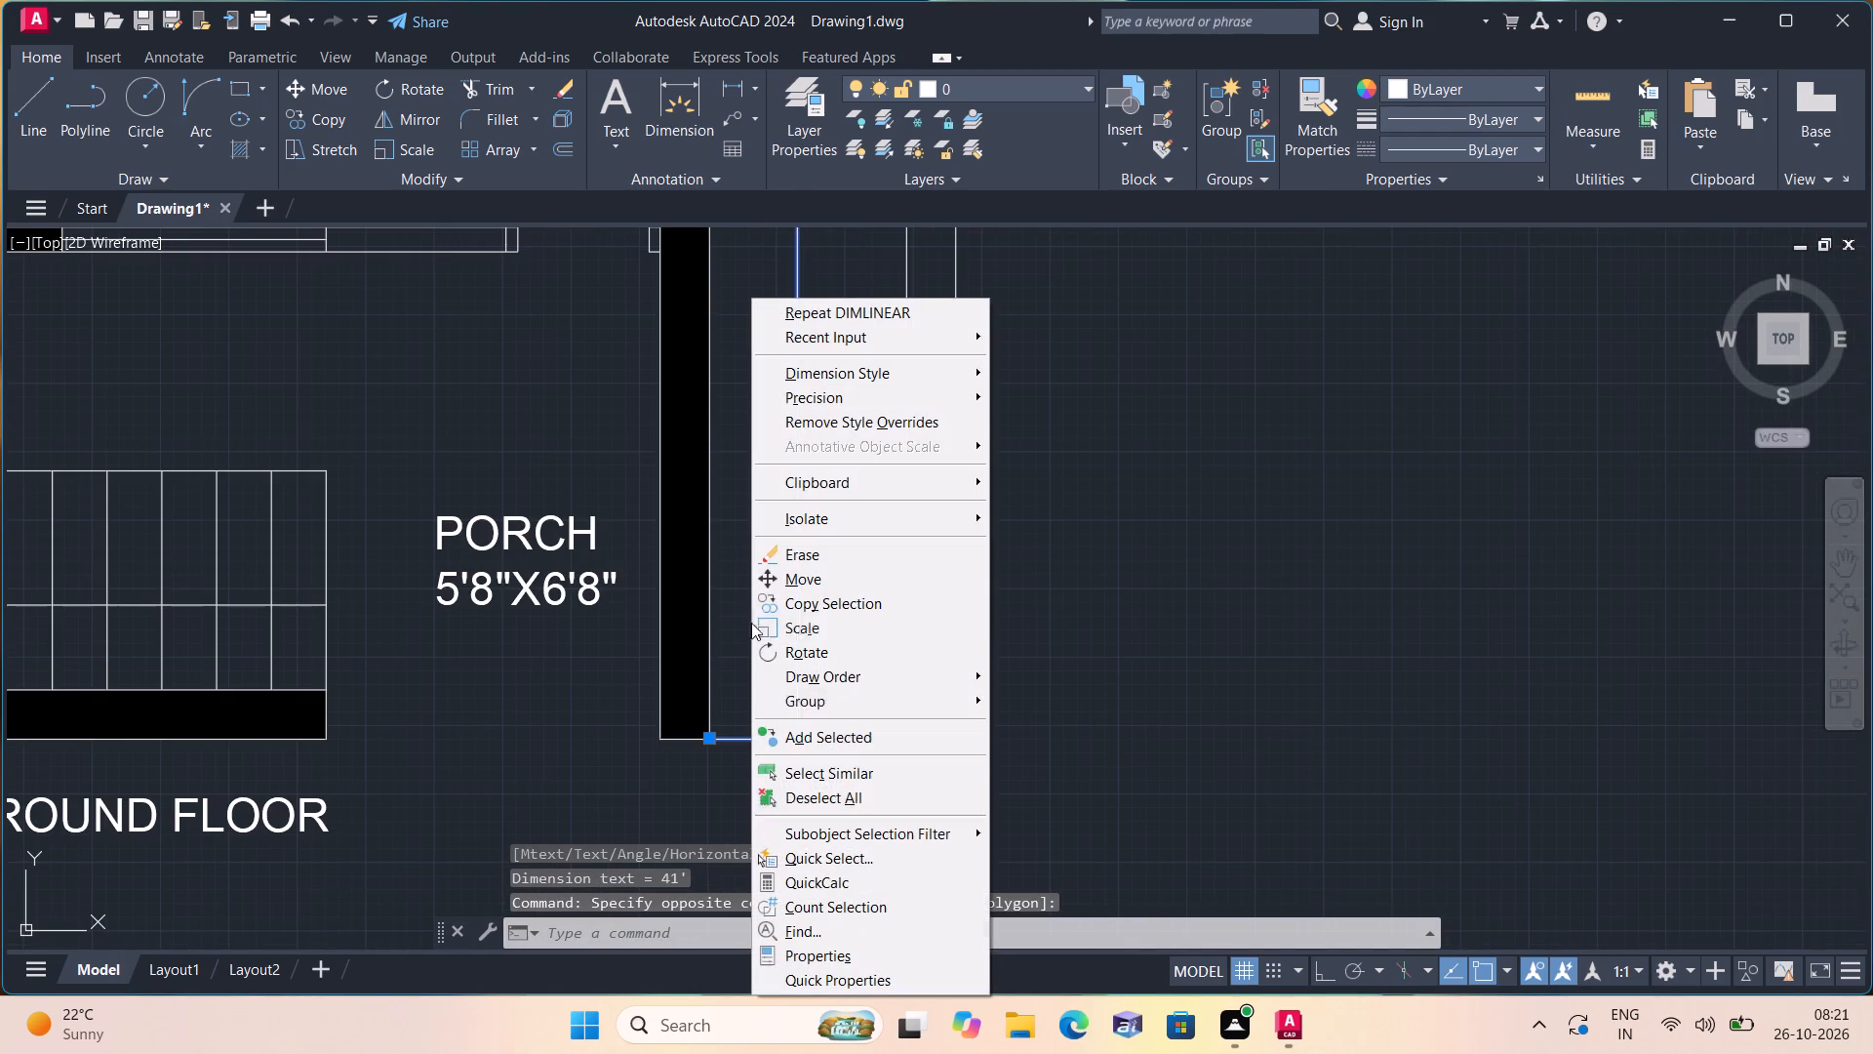
click(869, 781)
right_click(869, 781)
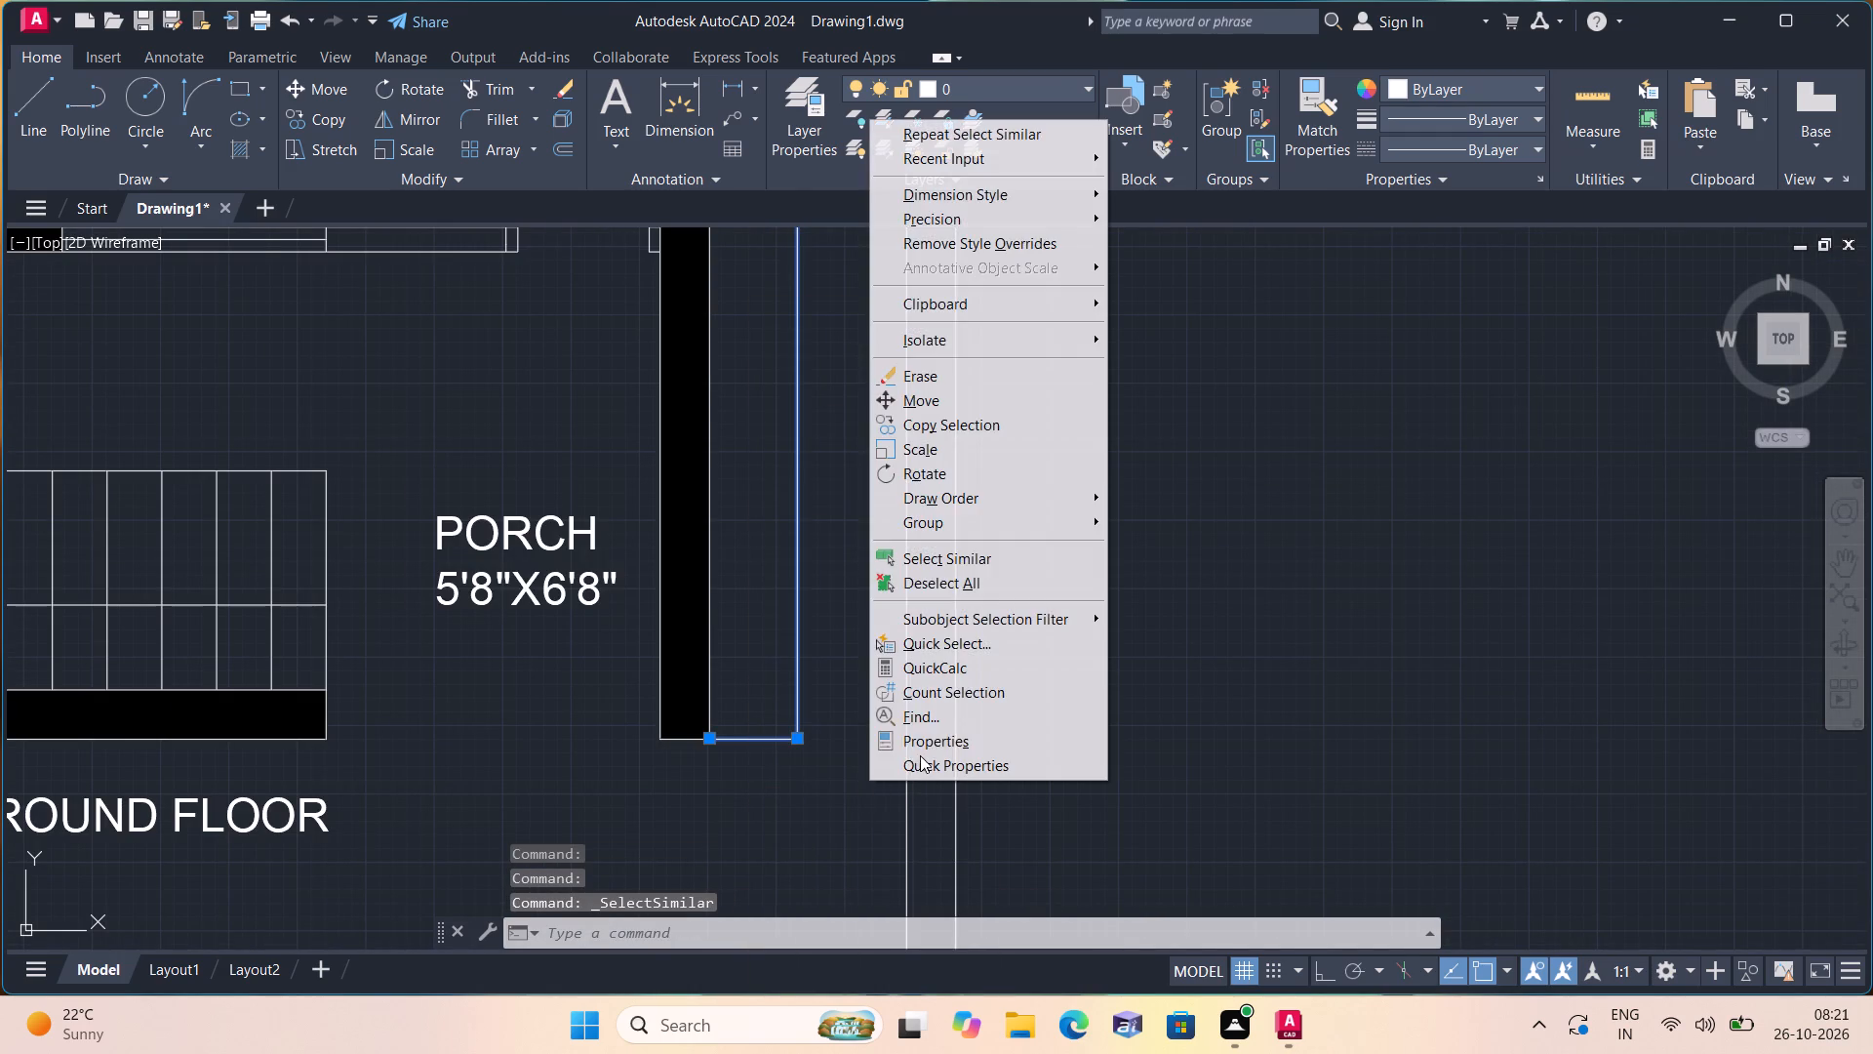
click(928, 743)
scroll(178, 545, down, 5)
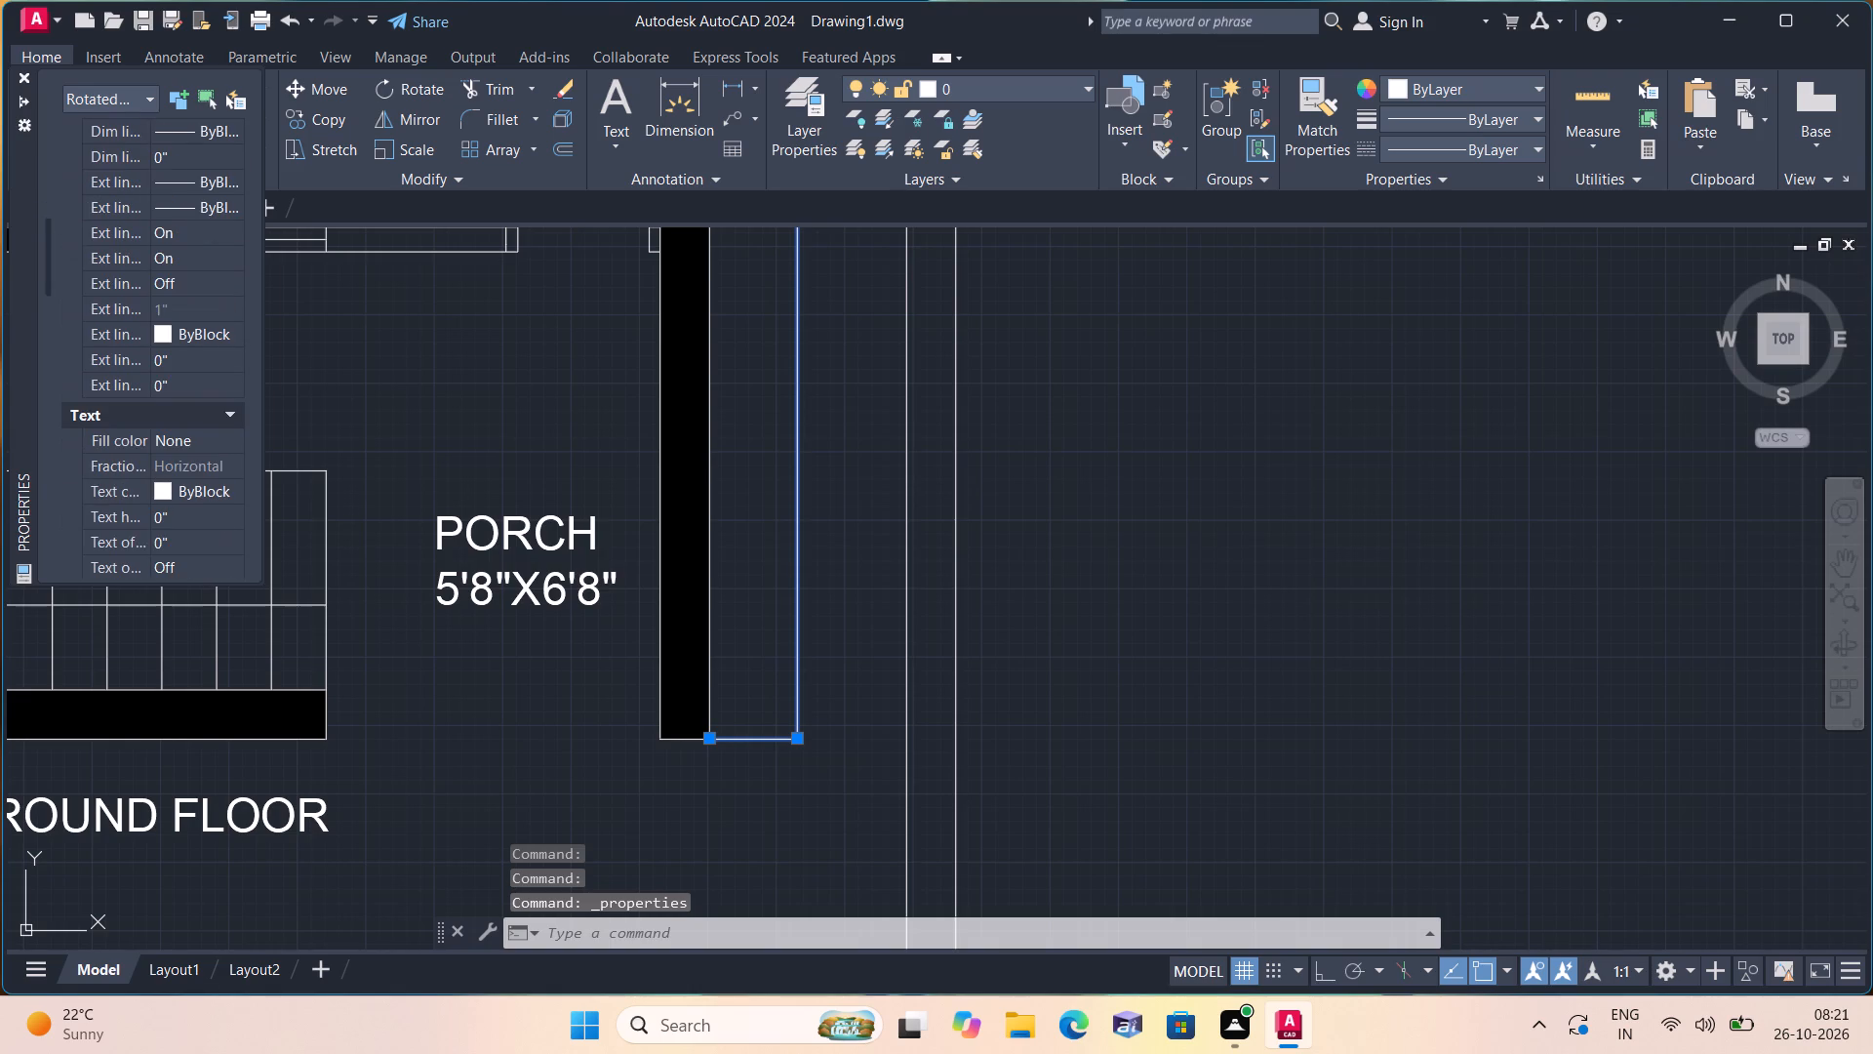
click(192, 521)
key(BackSpace)
text(6")
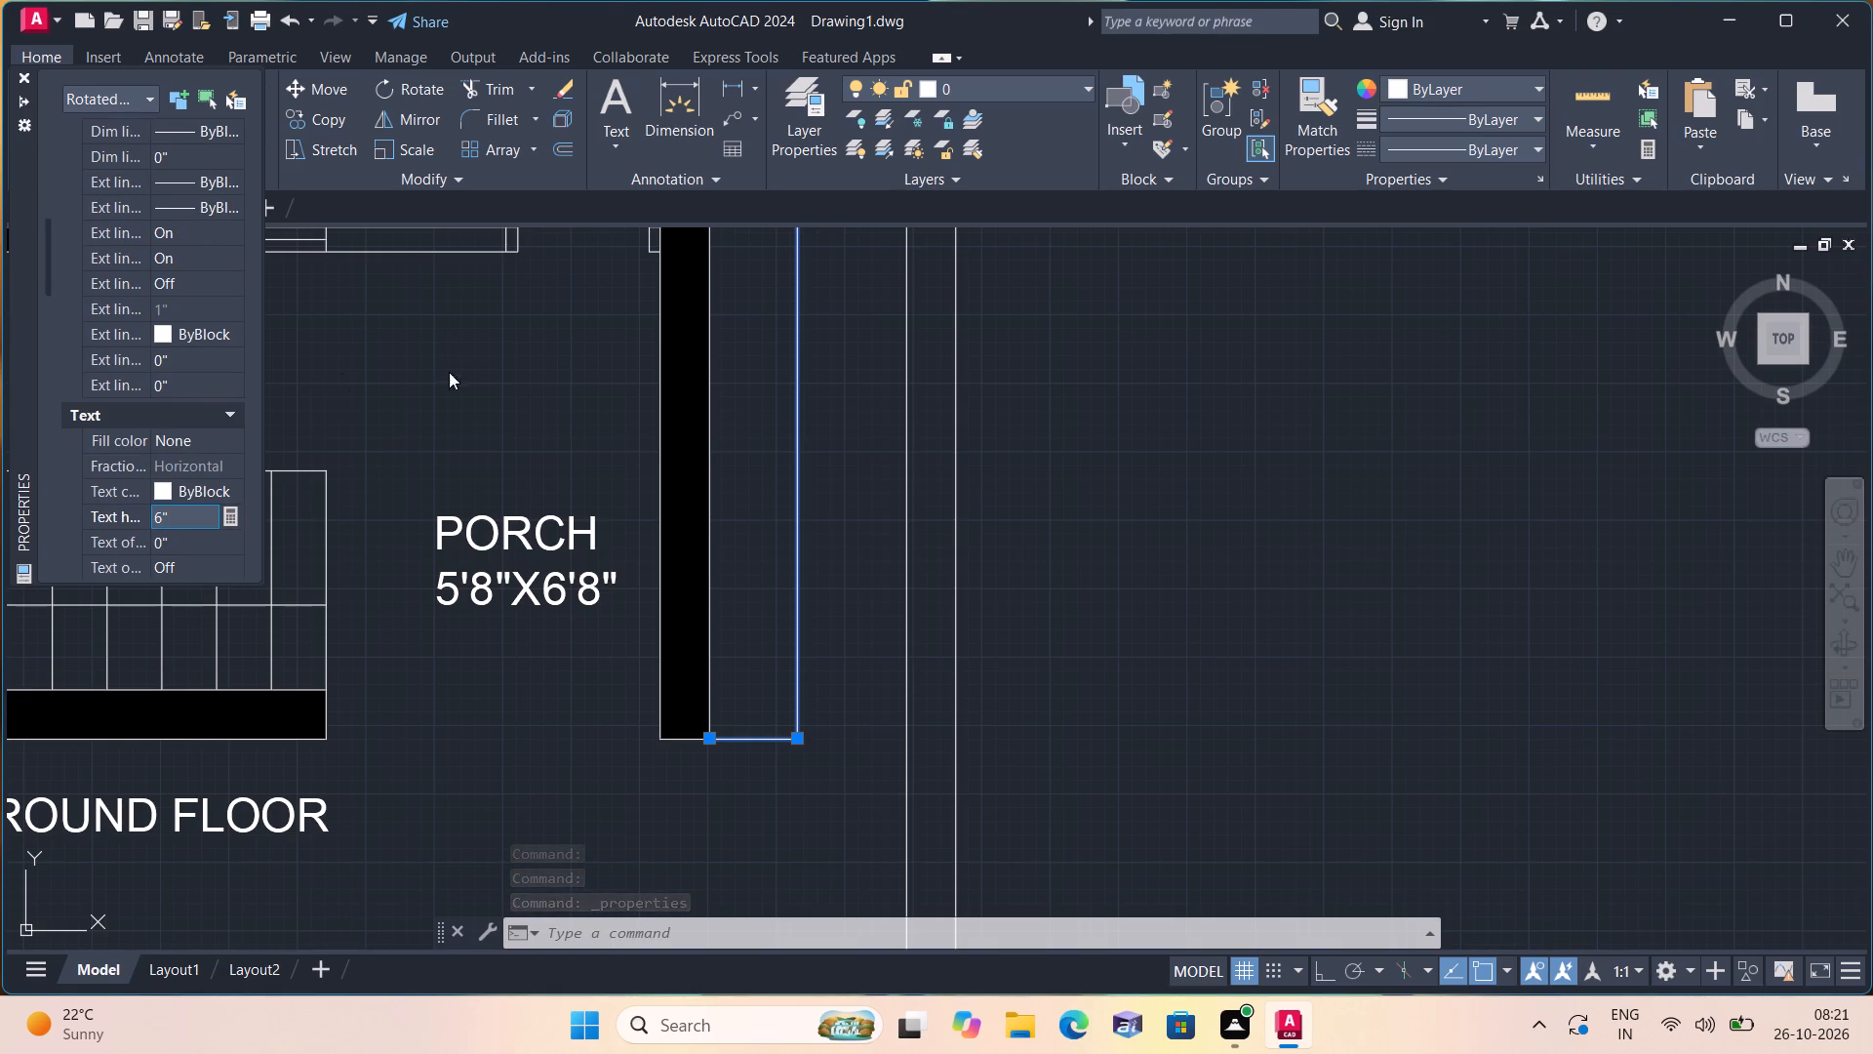
click(497, 355)
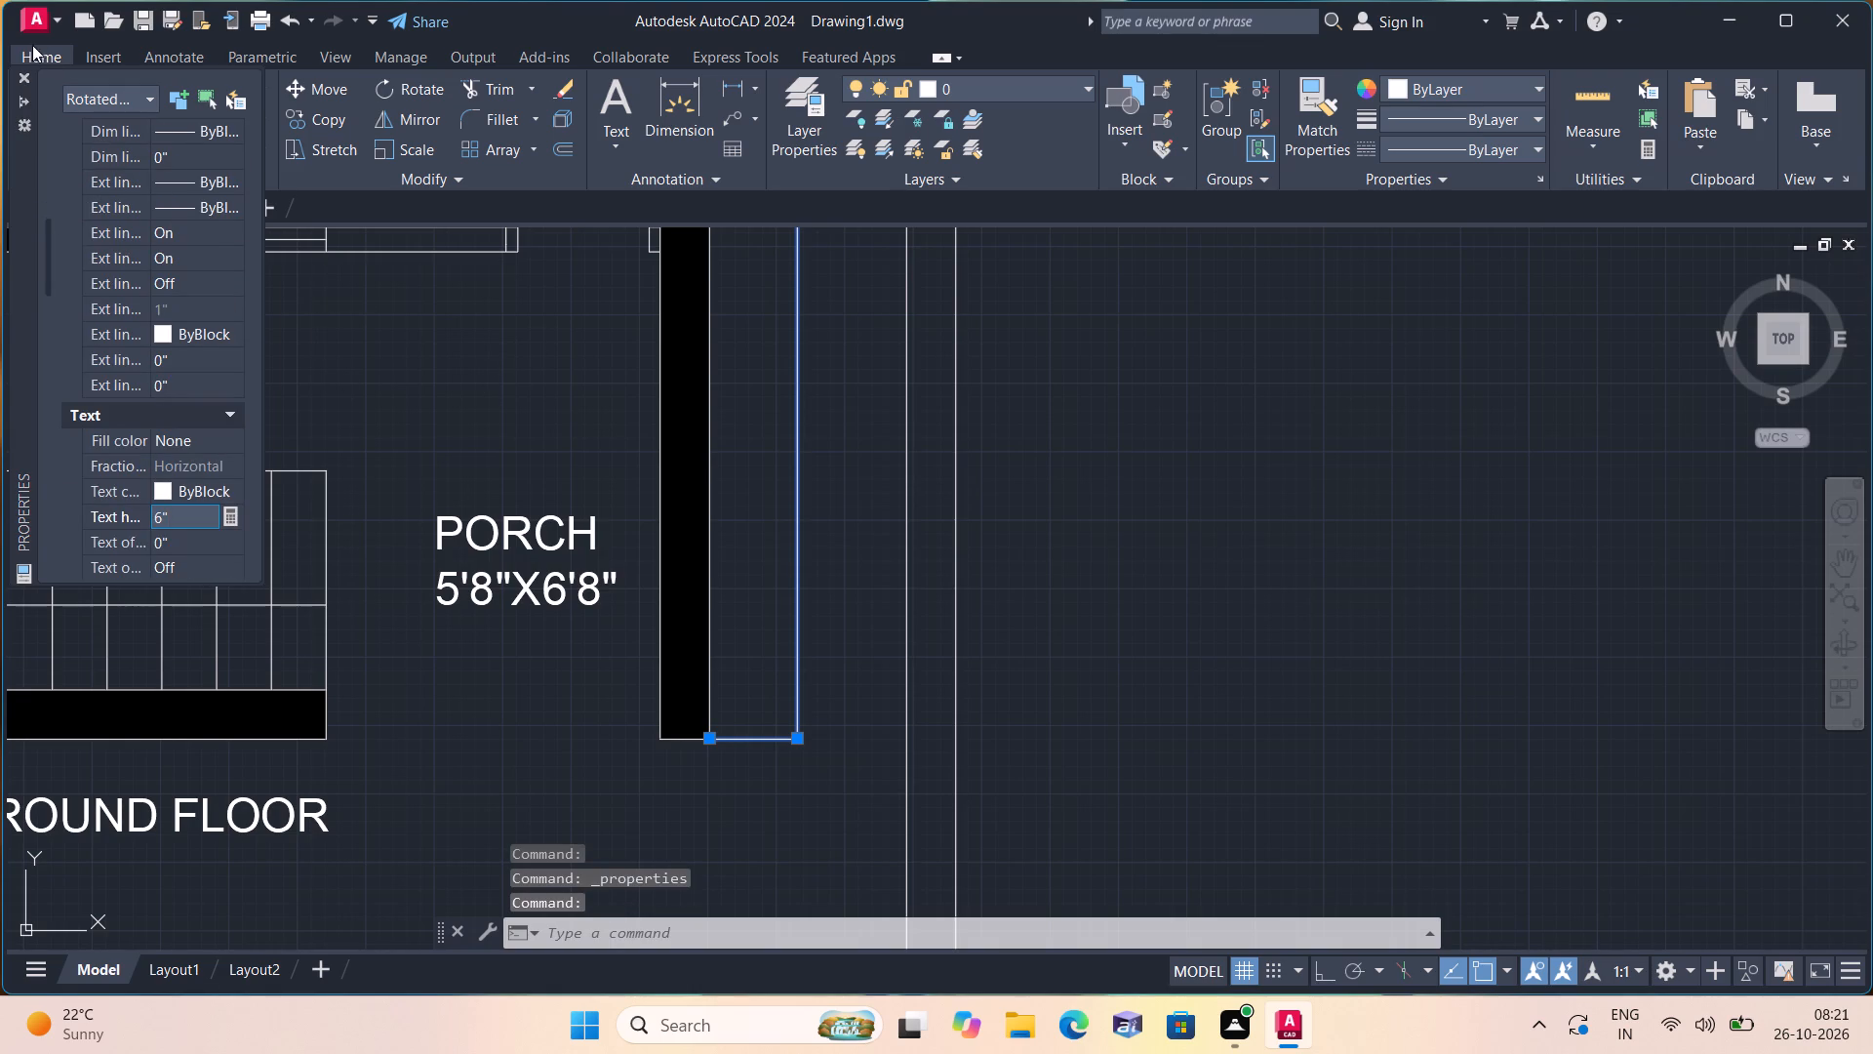
click(16, 76)
key(Escape)
Replace the overall width dimension's text above the toilet and bedroom with 15'.
scroll(477, 405, down, 1)
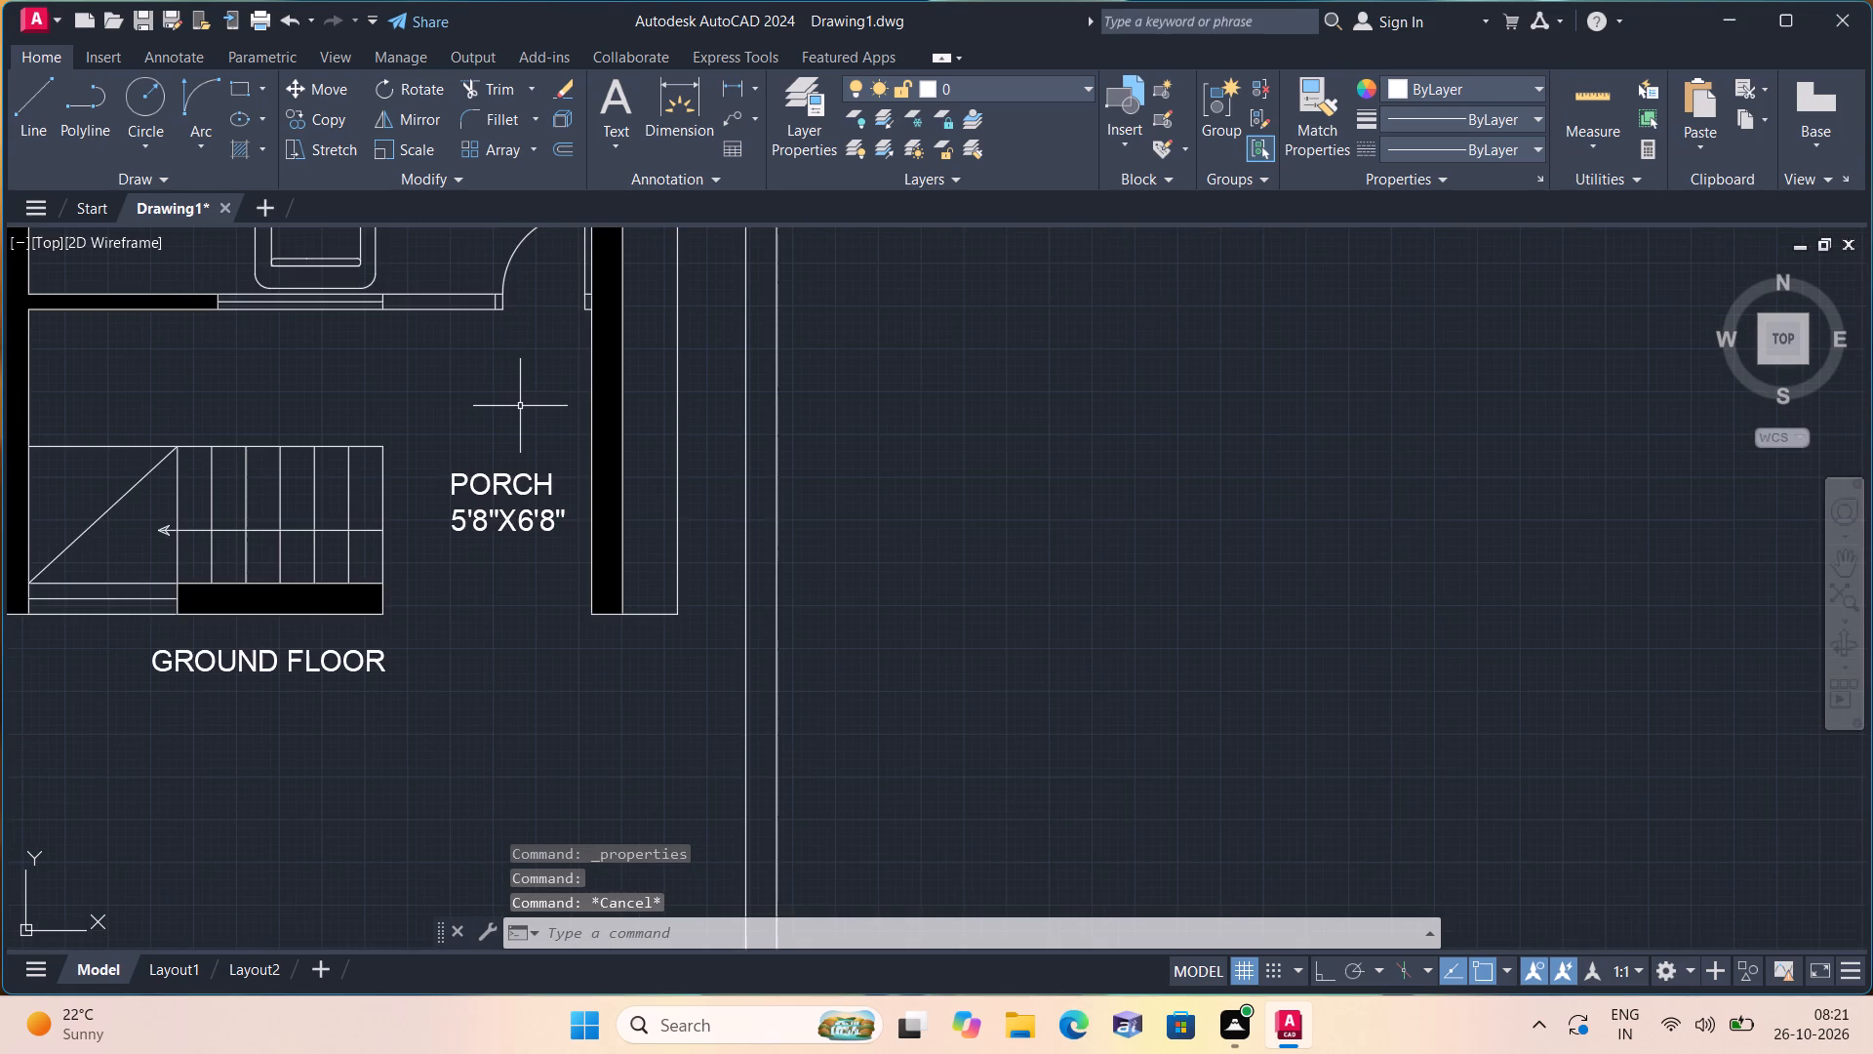
scroll(523, 406, down, 1)
middle_drag(523, 406, 747, 741)
scroll(523, 407, down, 1)
middle_drag(712, 379, 711, 456)
scroll(708, 438, down, 1)
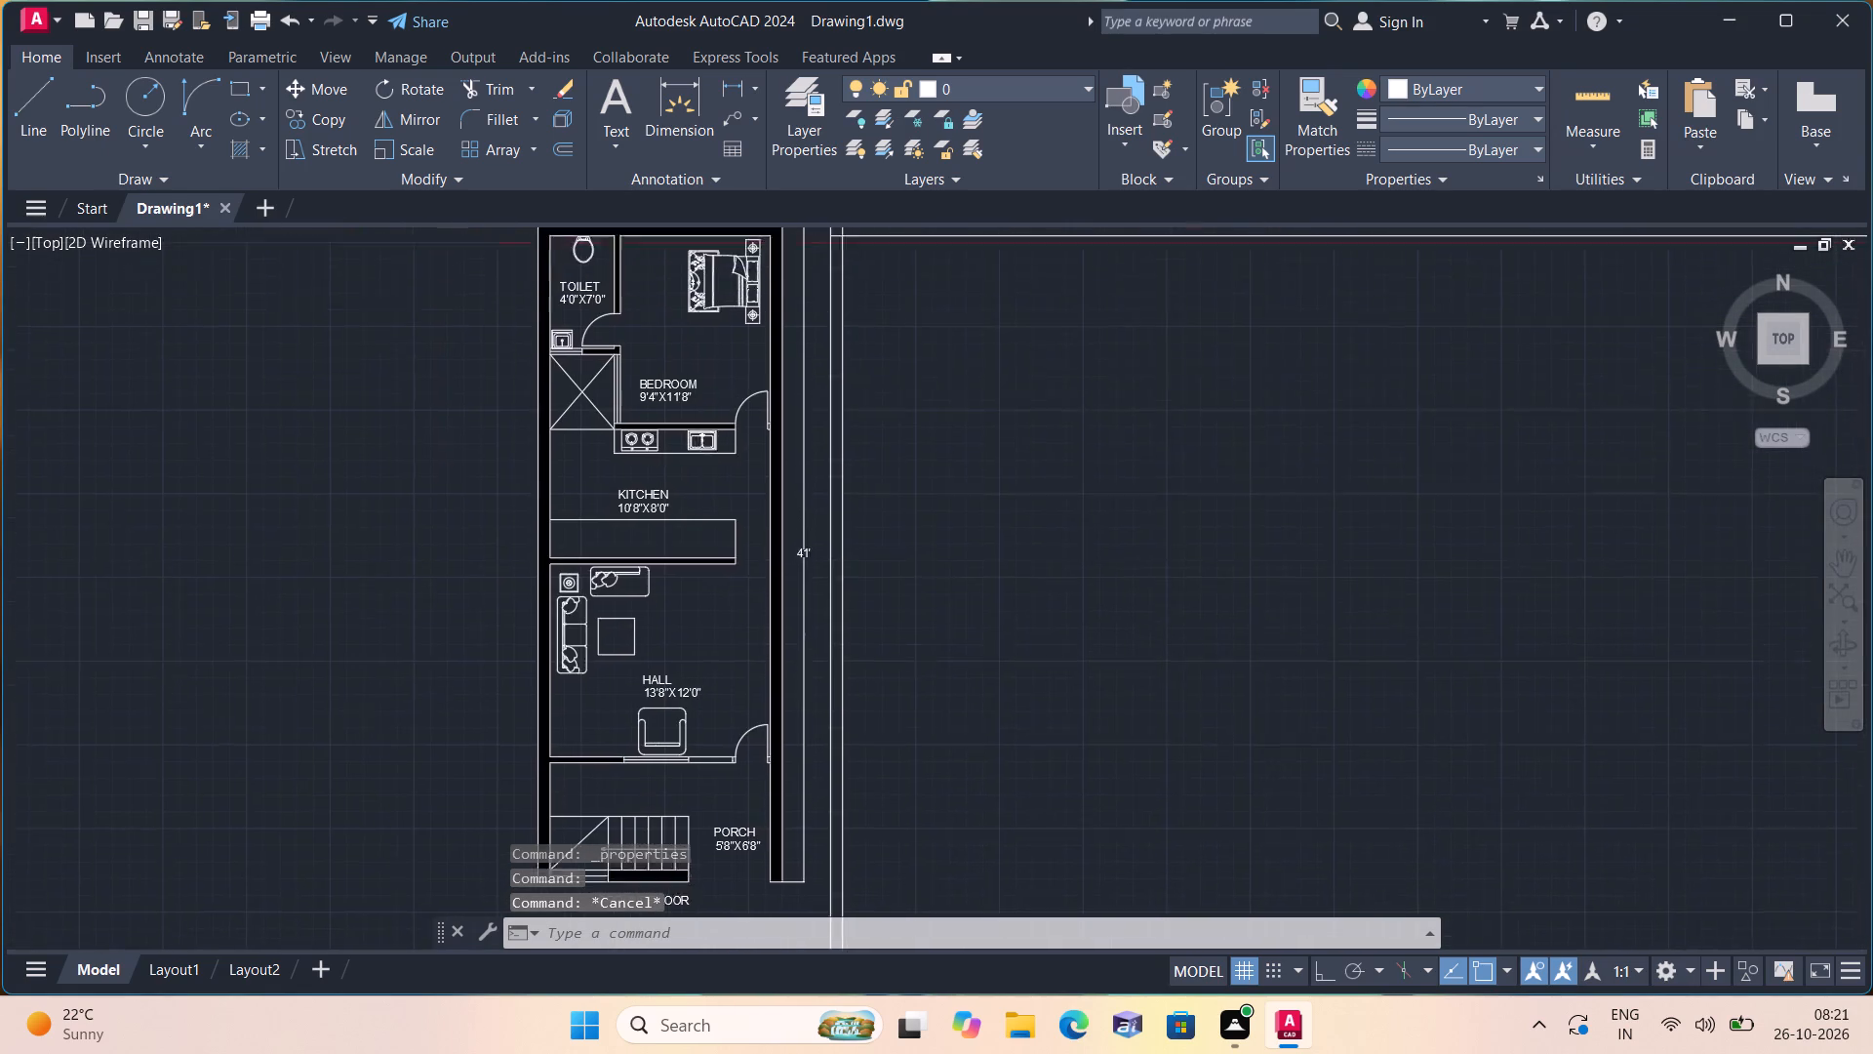
middle_drag(711, 456, 728, 545)
scroll(713, 393, up, 3)
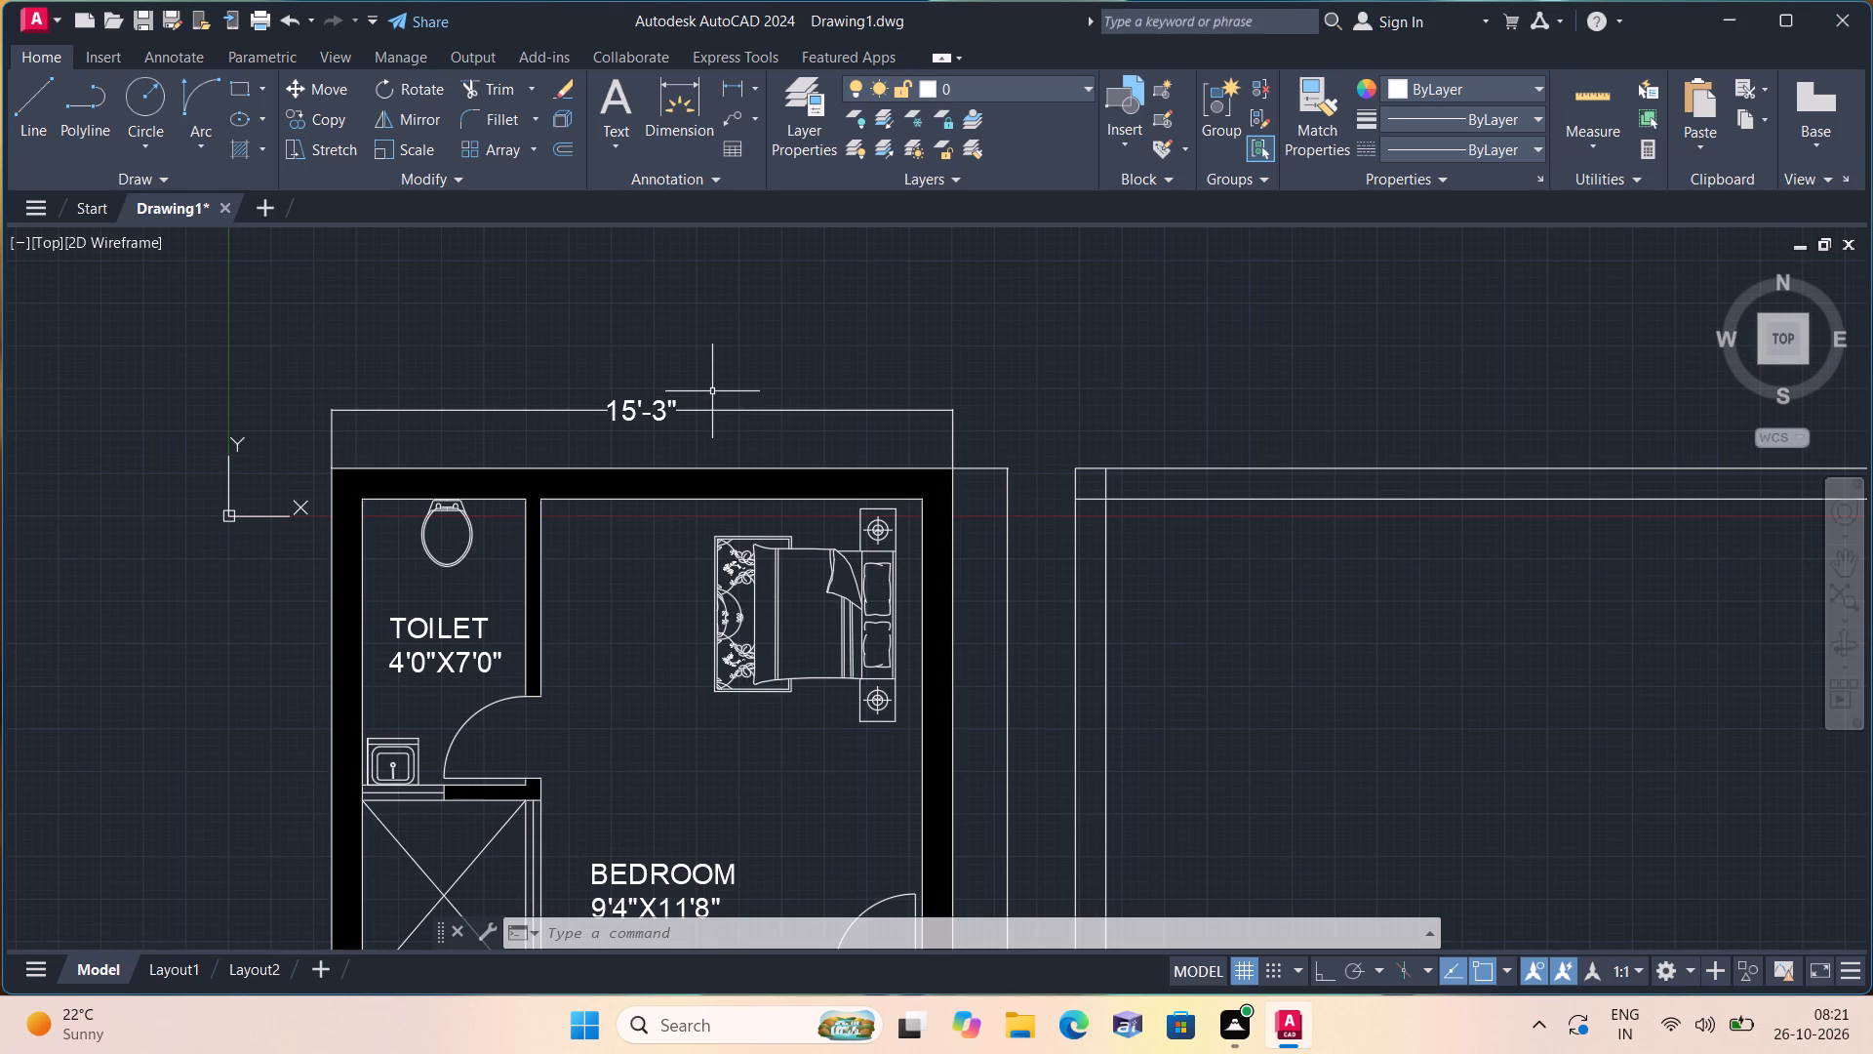
scroll(648, 405, up, 1)
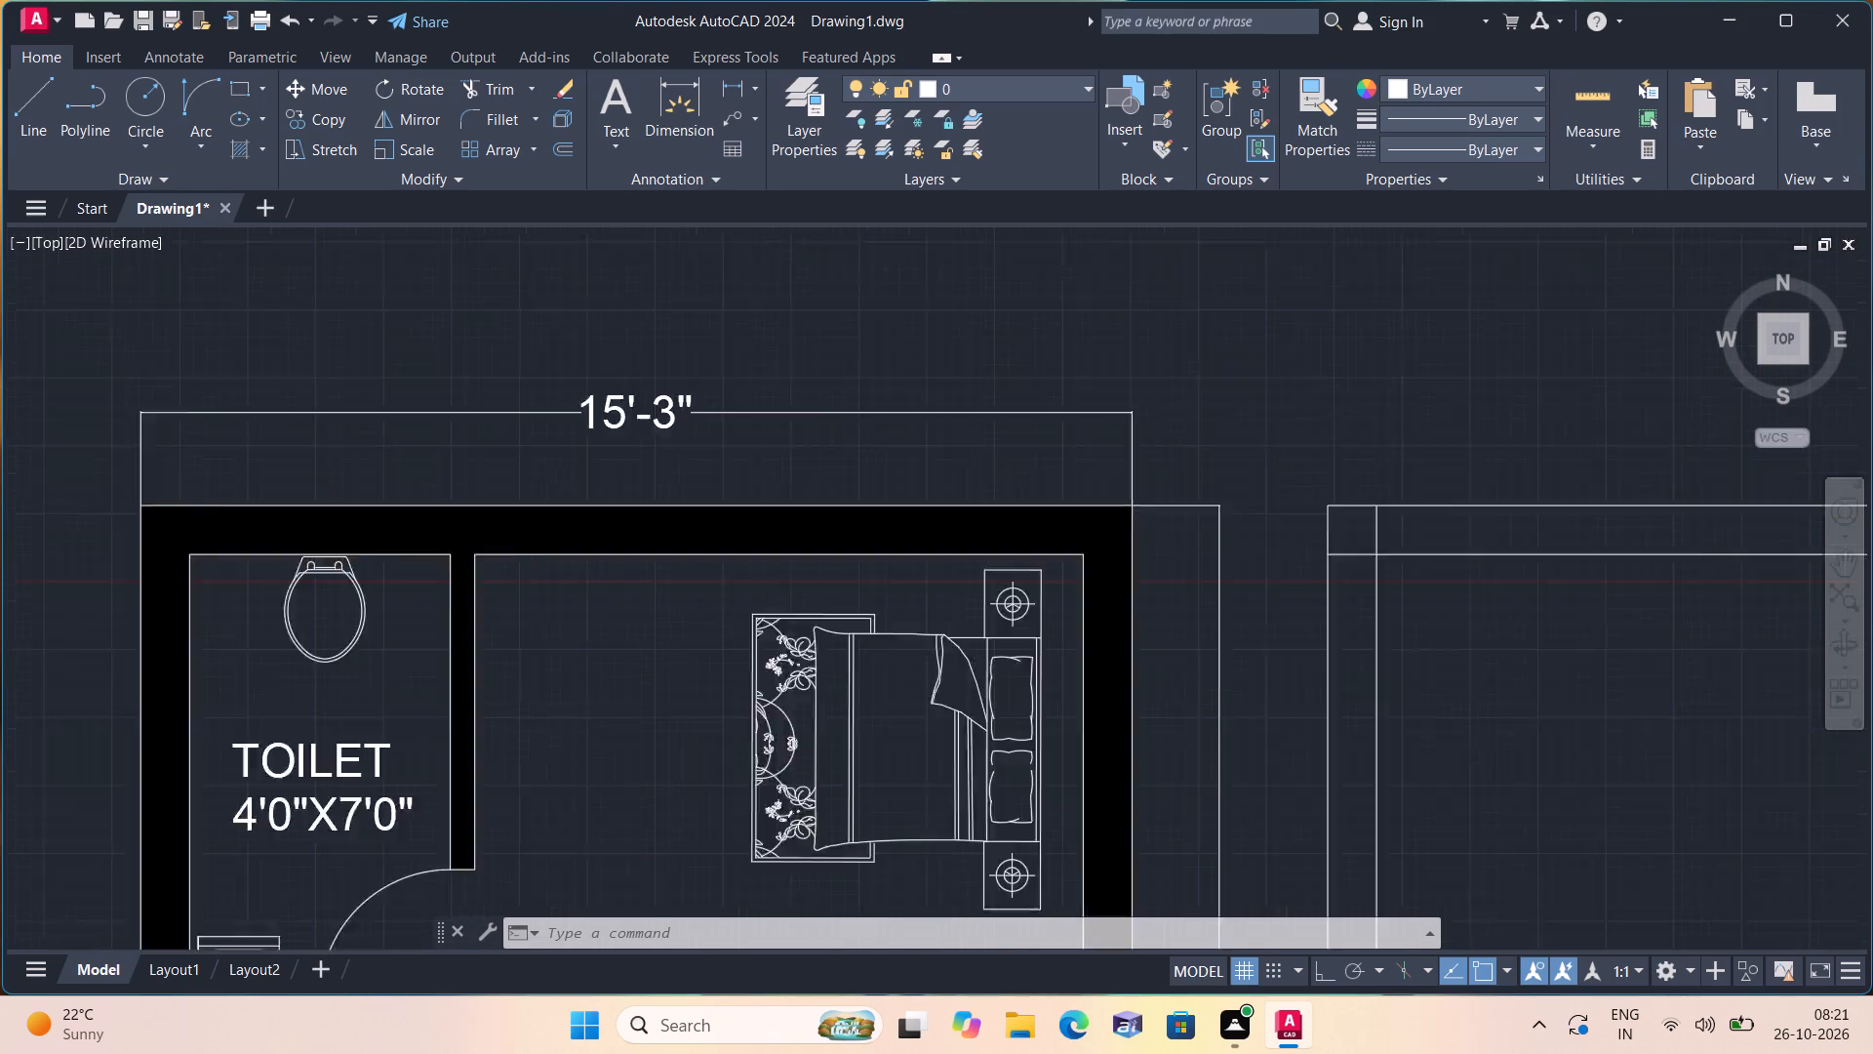
scroll(660, 394, up, 1)
triple_click(579, 422)
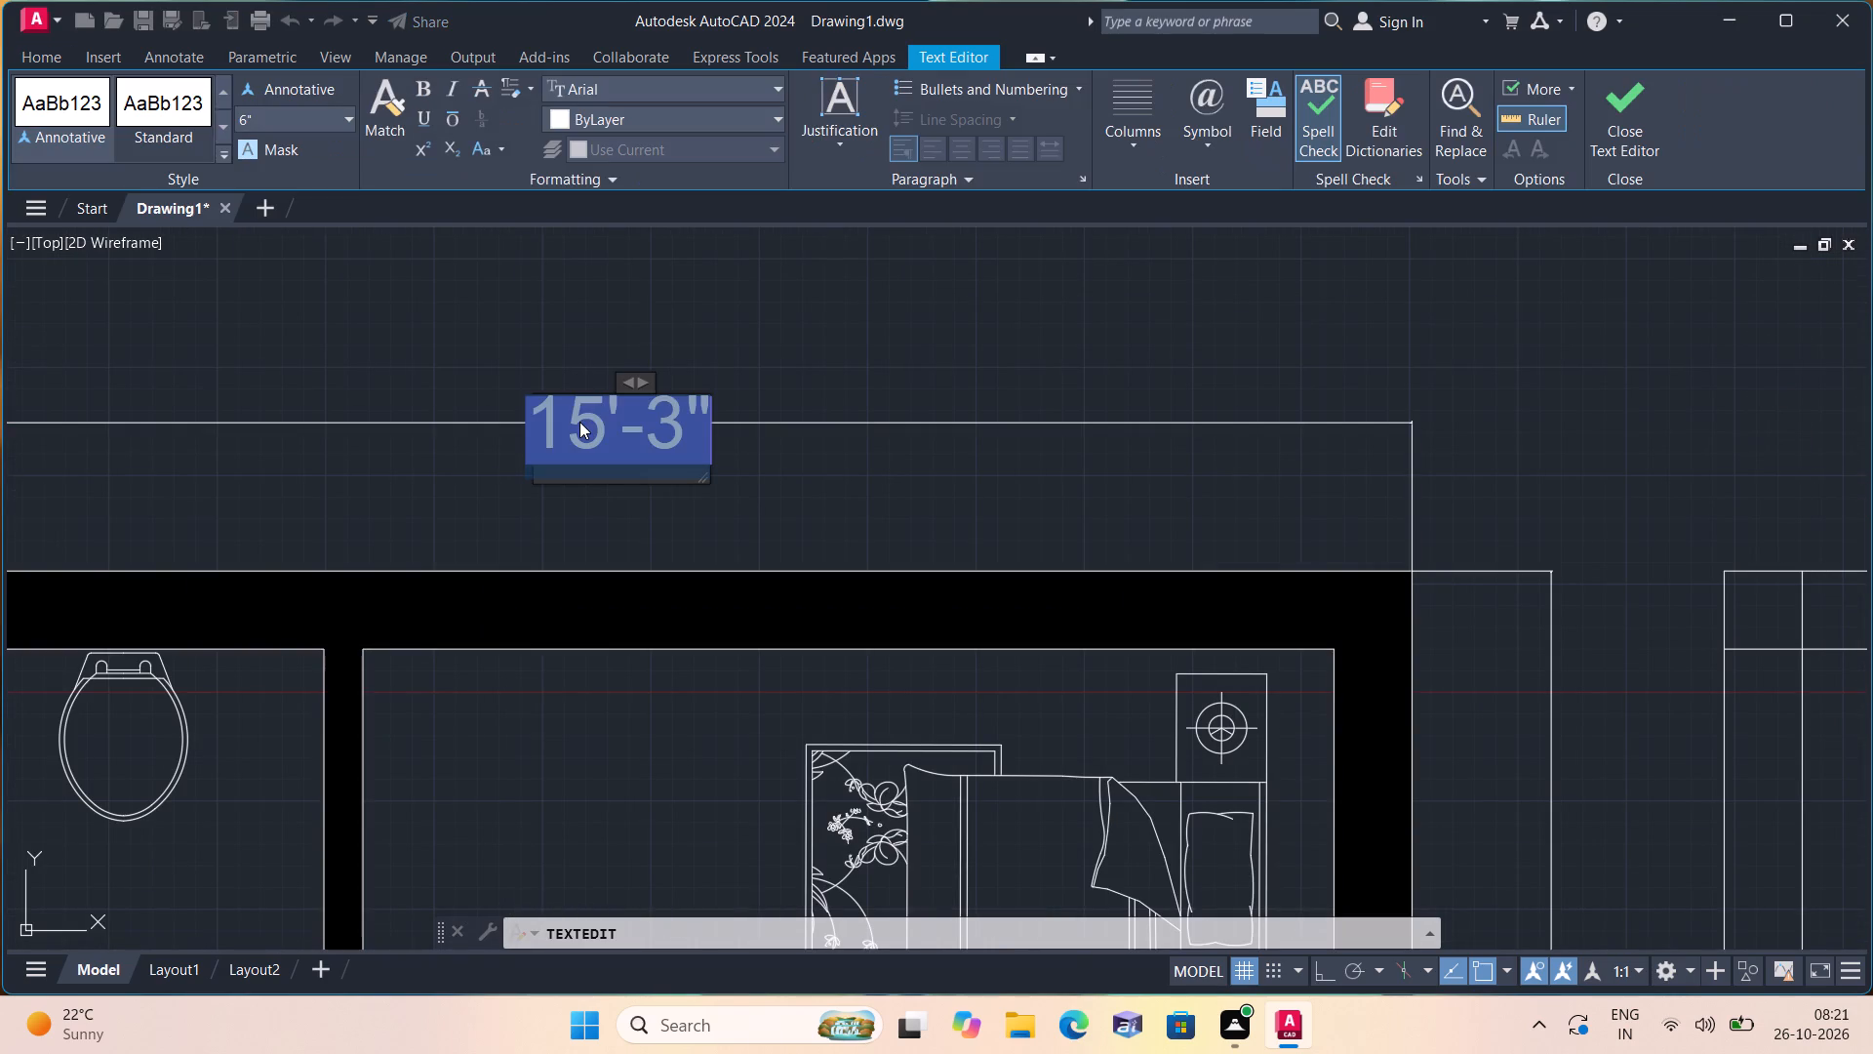
key(BackSpace)
text(15')
click(792, 333)
Replace the overall length dimension's text beside the right wall with 40'.
middle_drag(879, 447, 723, 182)
scroll(877, 447, down, 1)
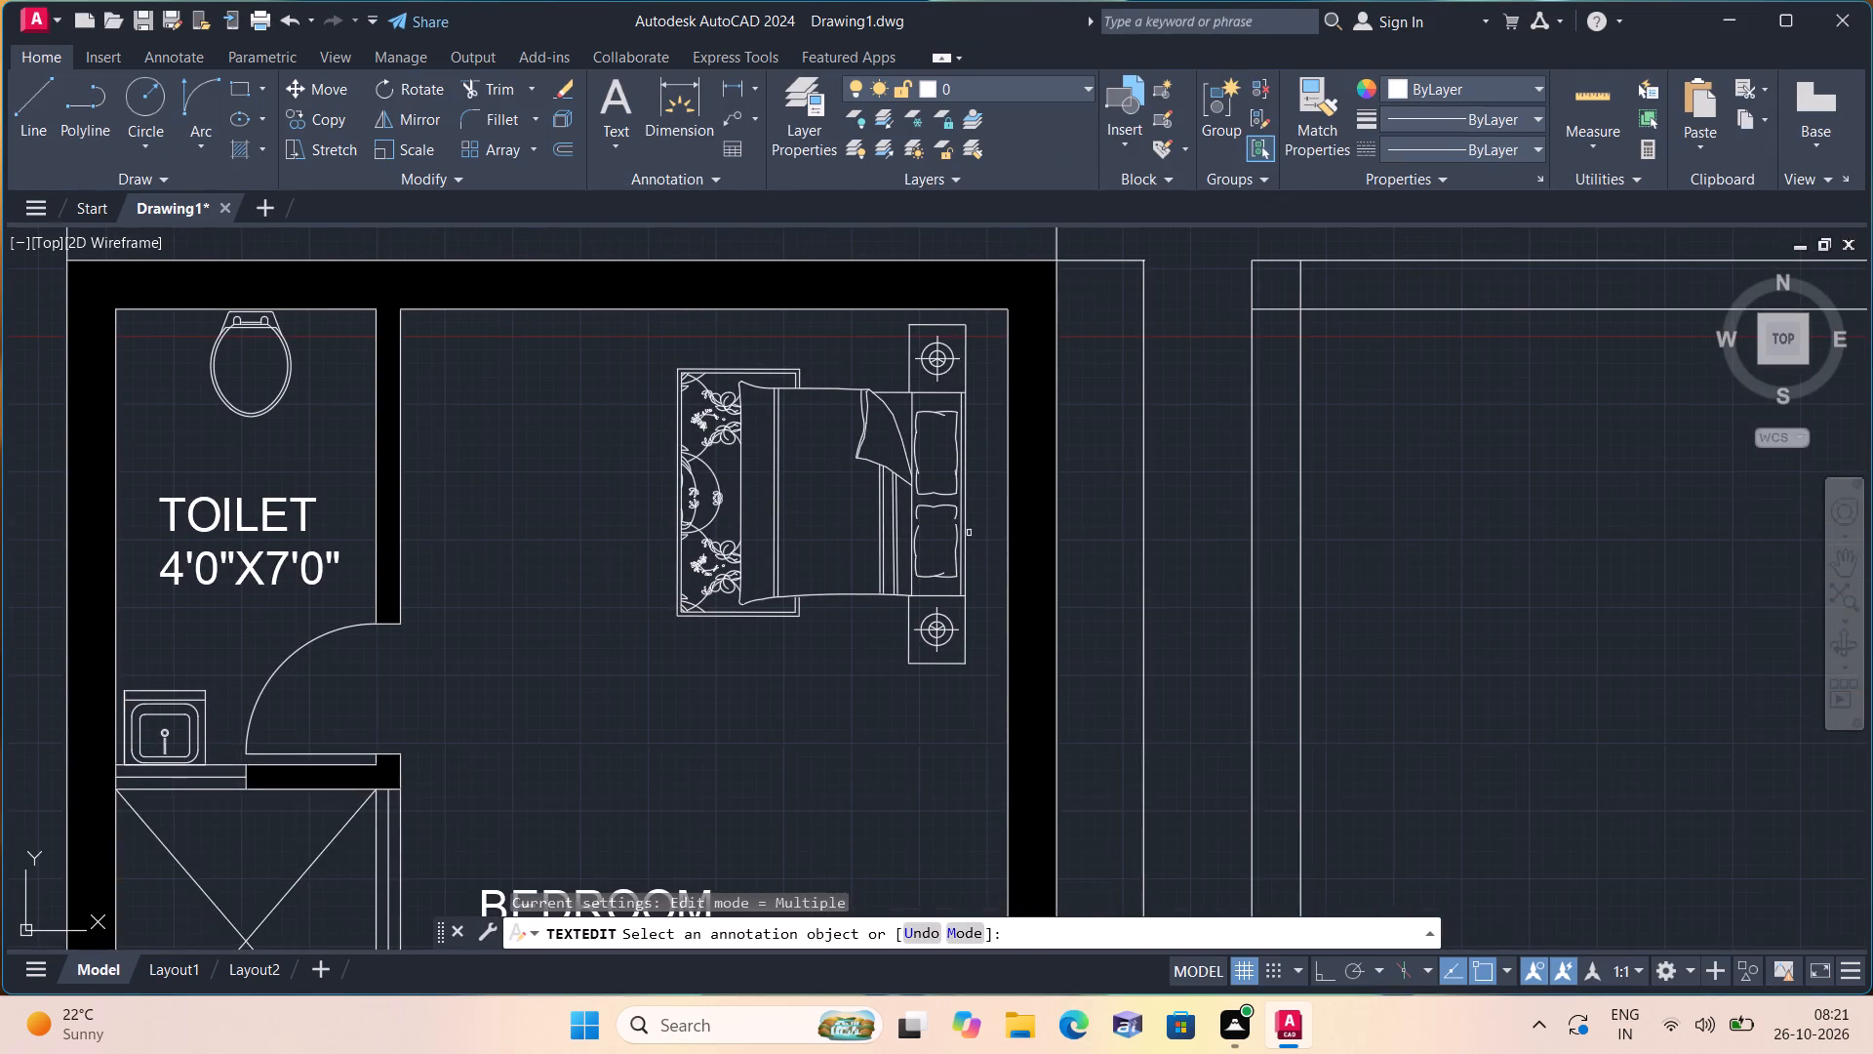
scroll(974, 545, down, 1)
middle_drag(1041, 583, 908, 92)
scroll(938, 745, up, 2)
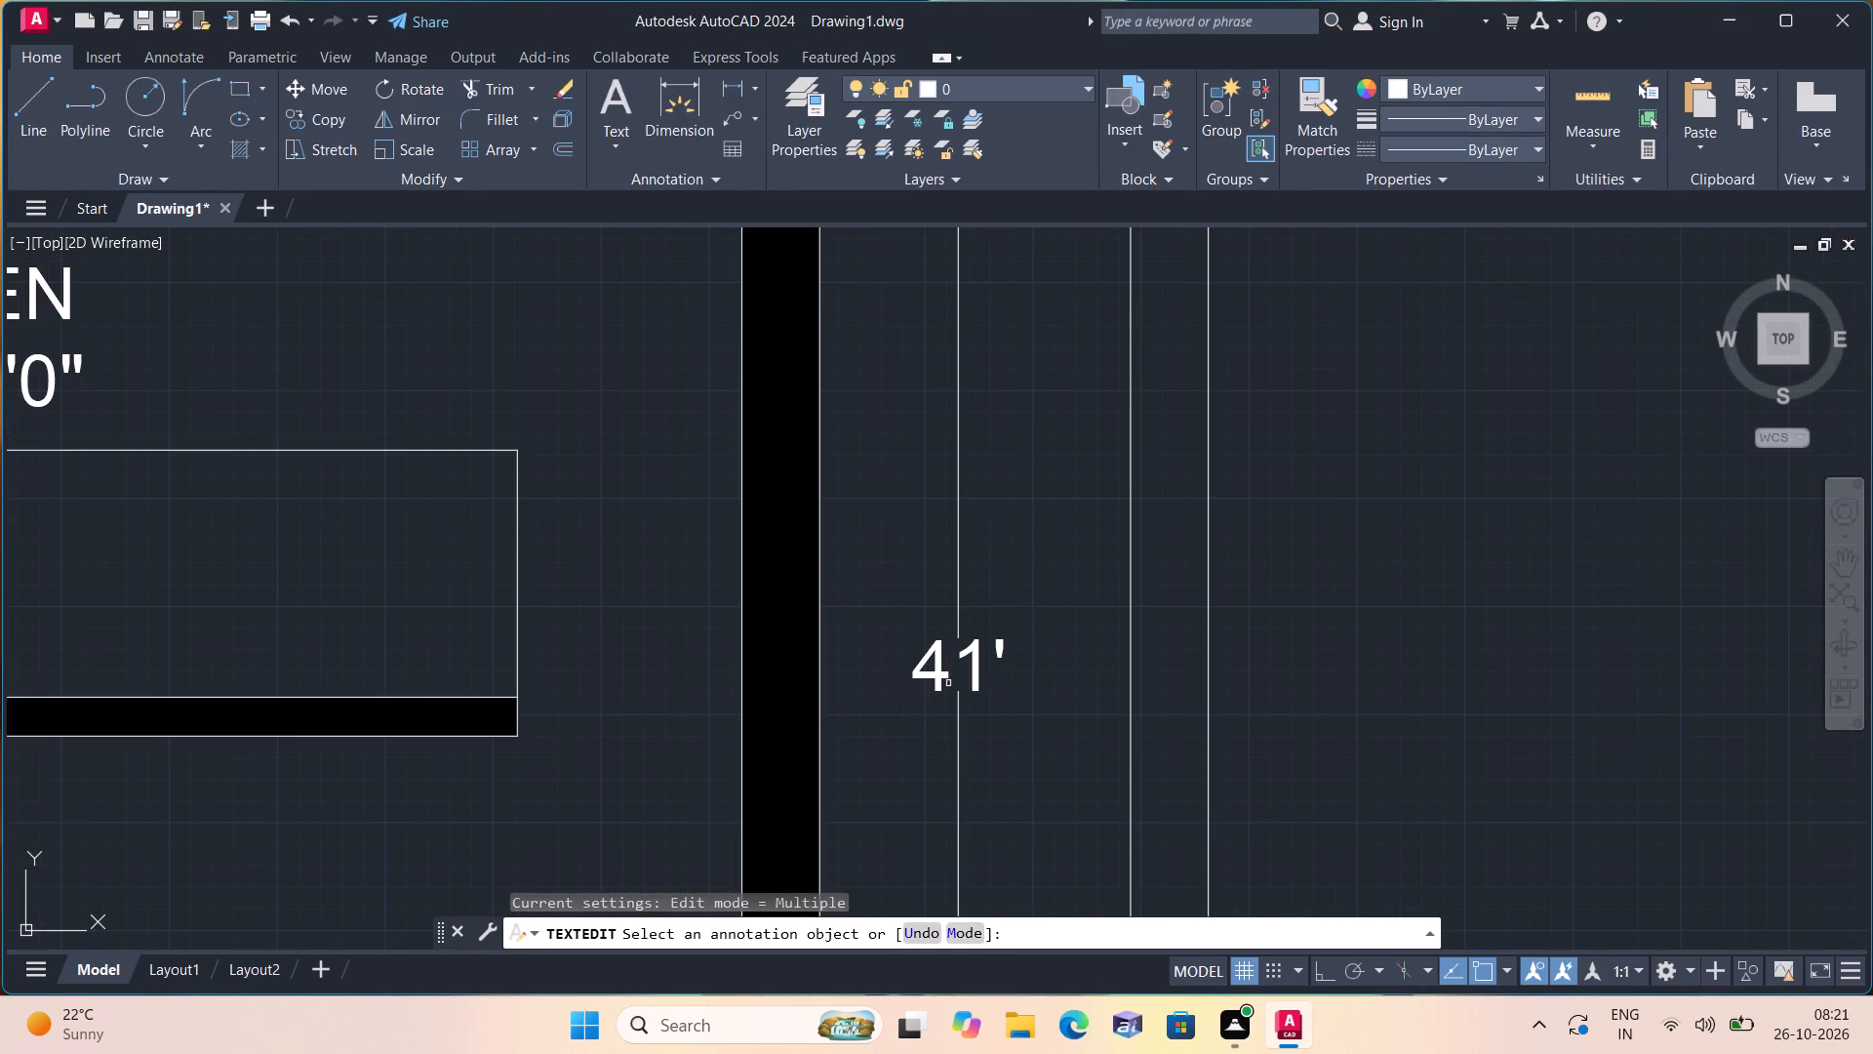
triple_click(949, 668)
double_click(945, 658)
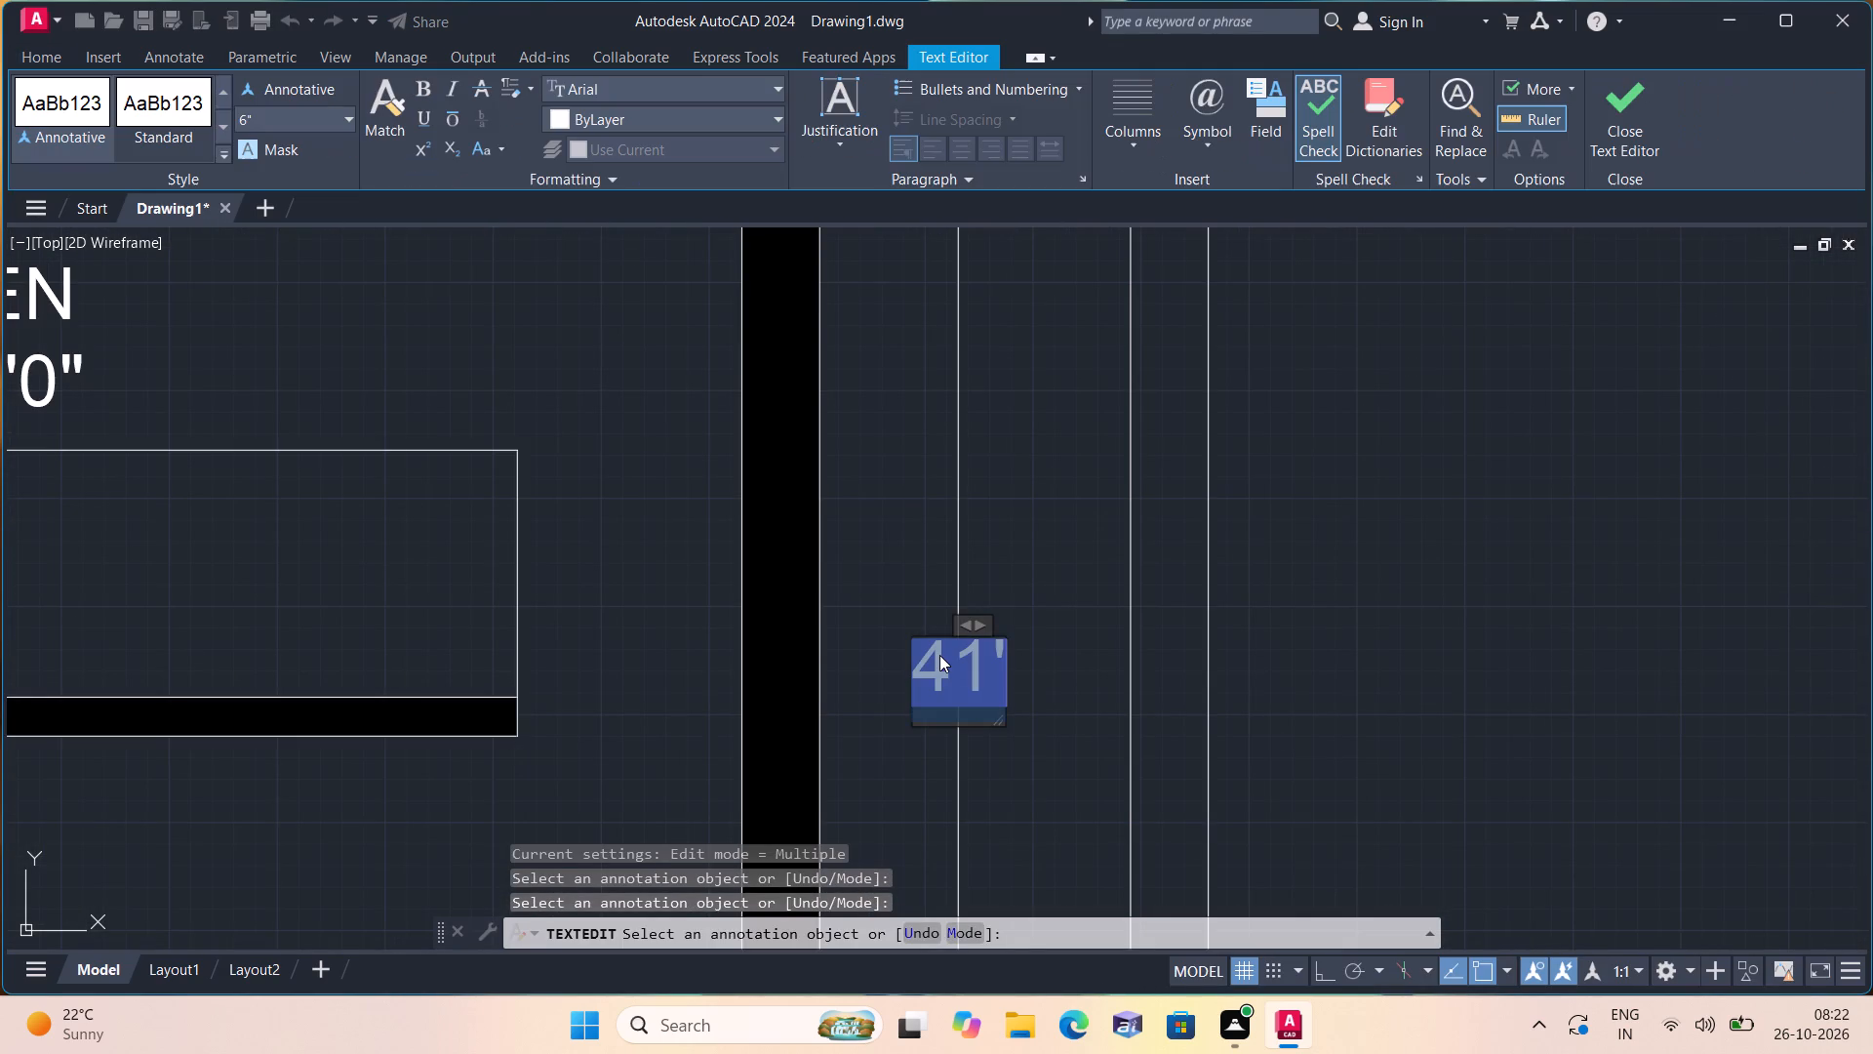
key(BackSpace)
key(4)
key(0)
key(apostrophe)
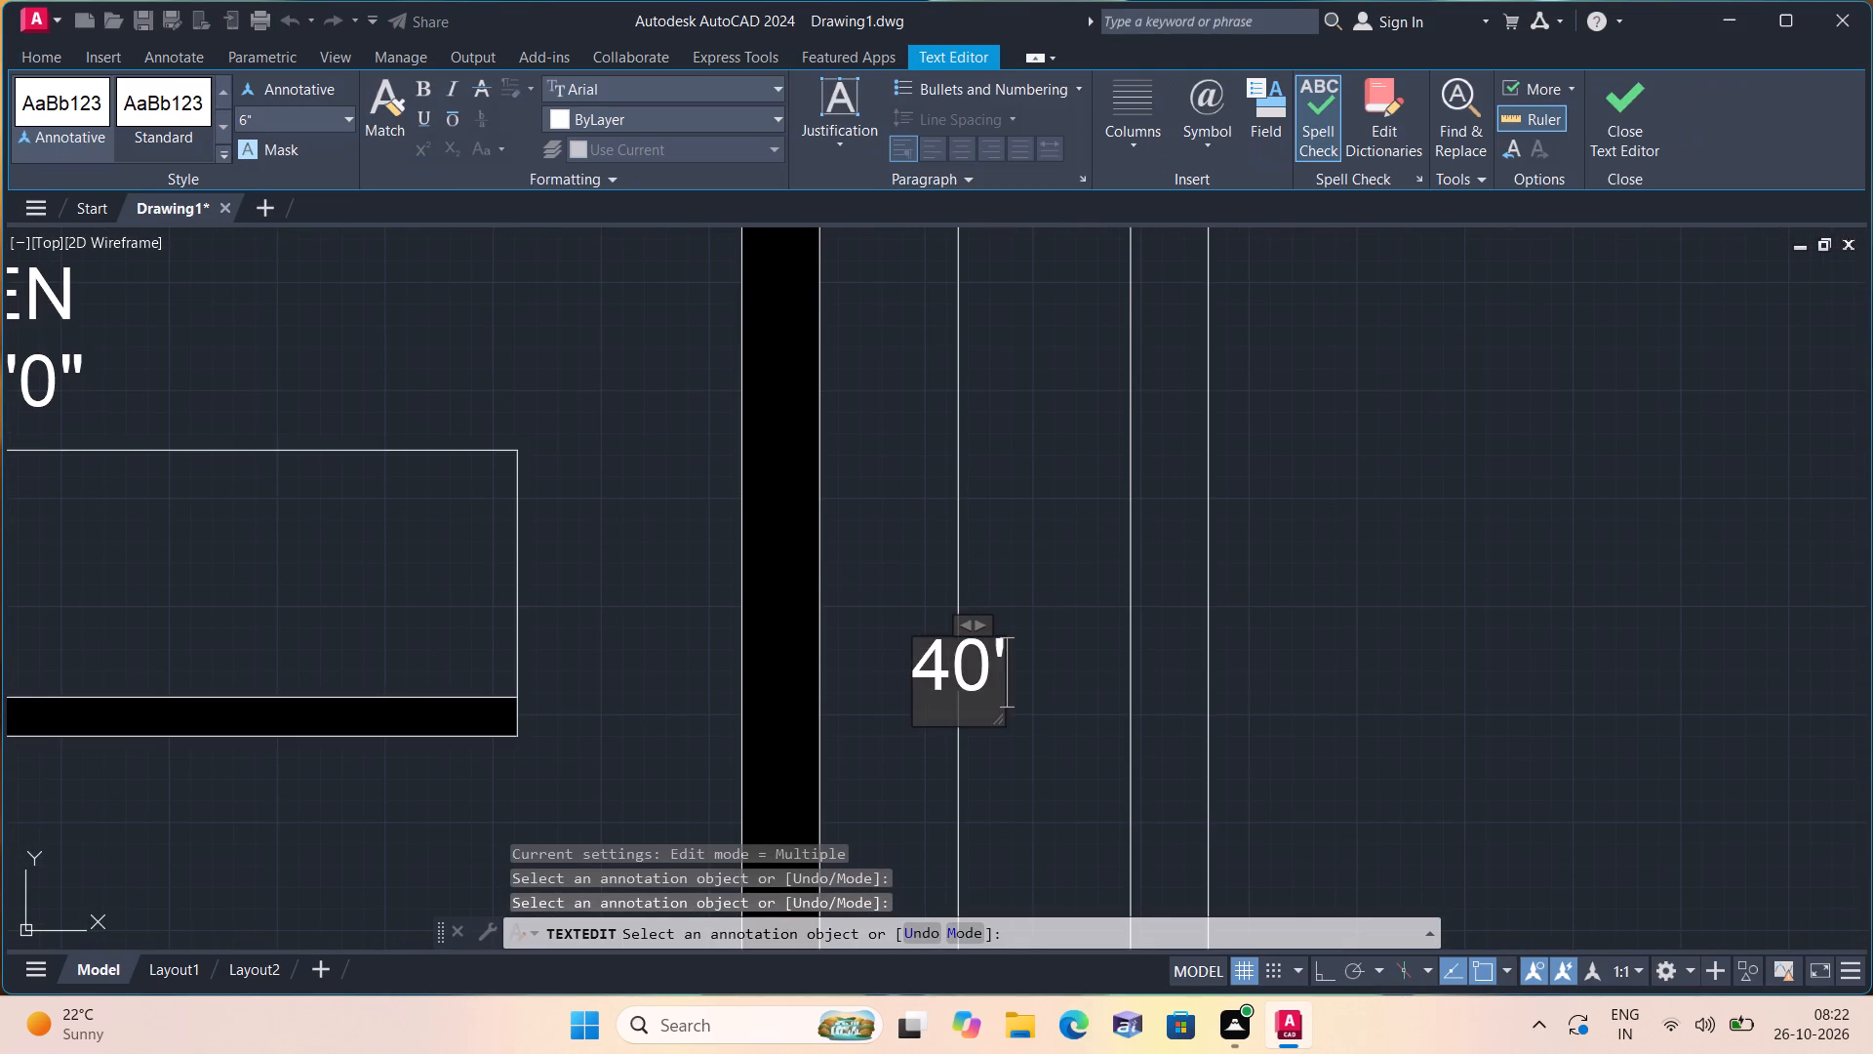
click(1037, 519)
key(Escape)
Offset the inner upper wall line of the empty outline beside the ground floor plan 10' downward.
scroll(829, 470, down, 1)
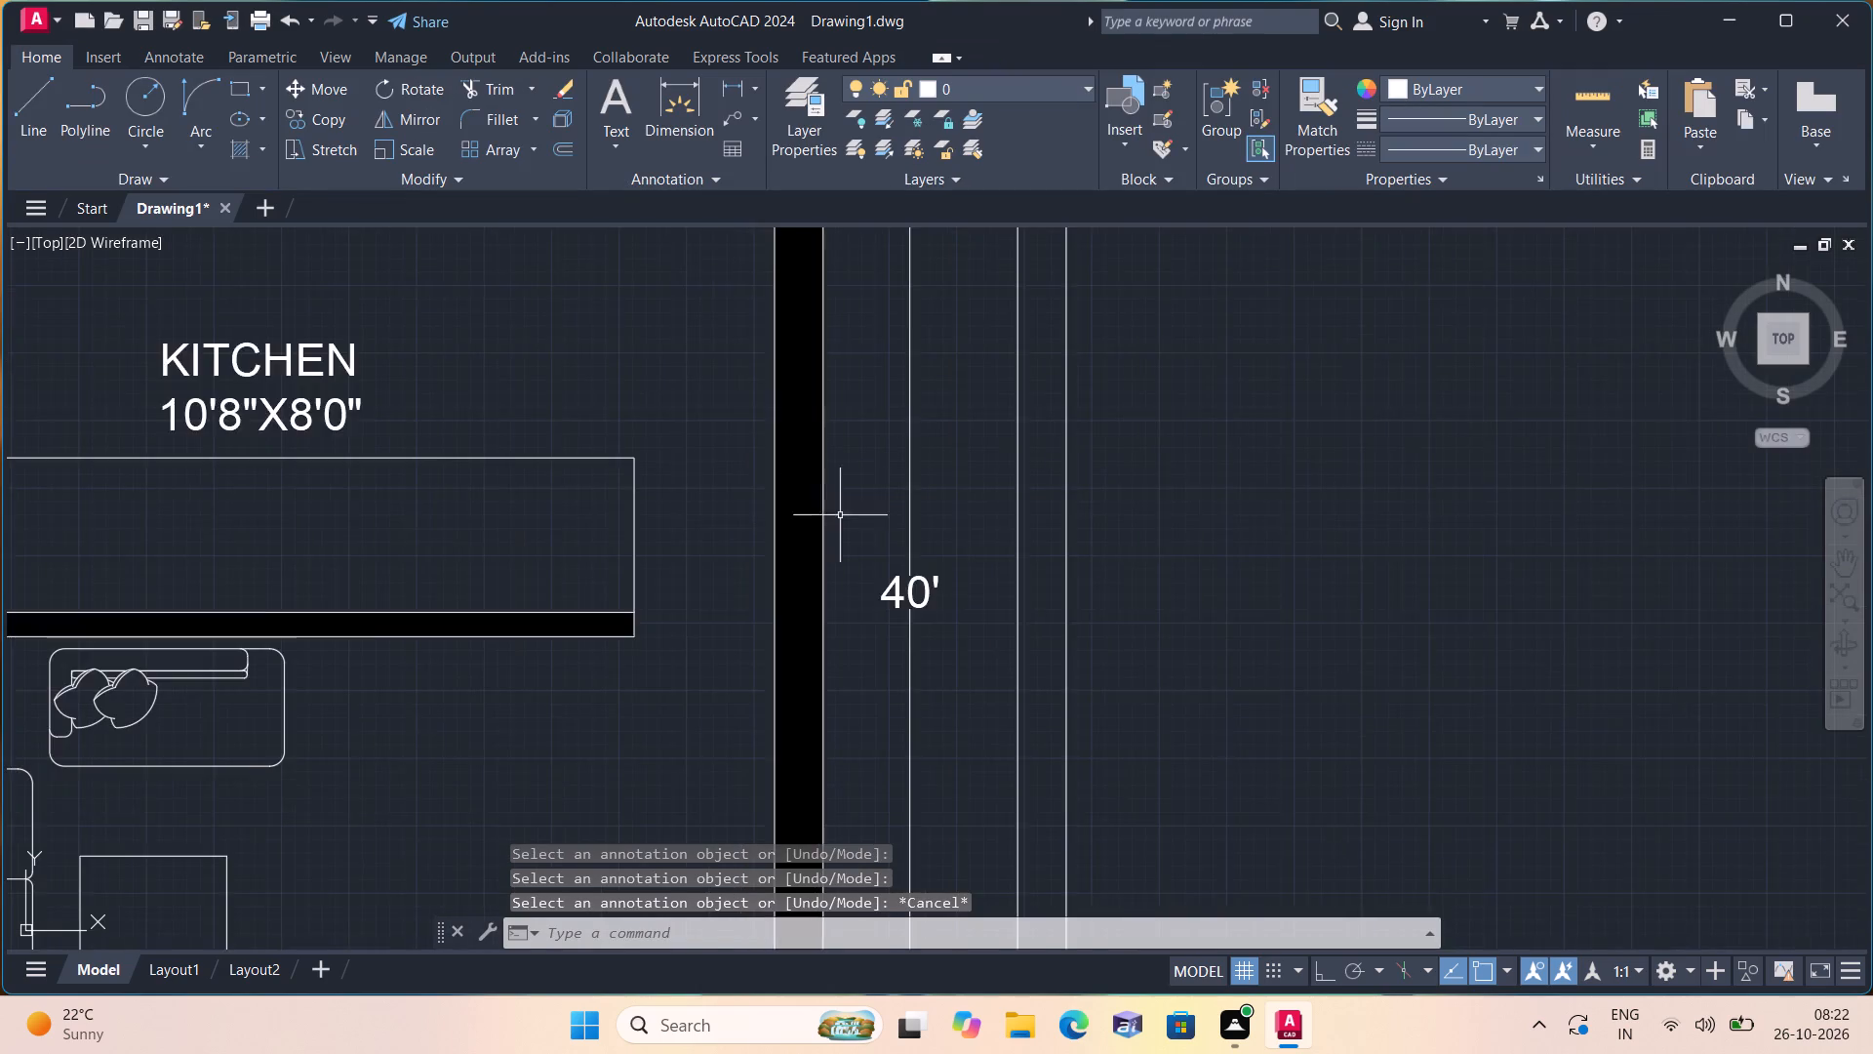
scroll(843, 522, down, 1)
middle_drag(767, 615, 748, 562)
scroll(748, 561, down, 2)
middle_drag(939, 449, 924, 453)
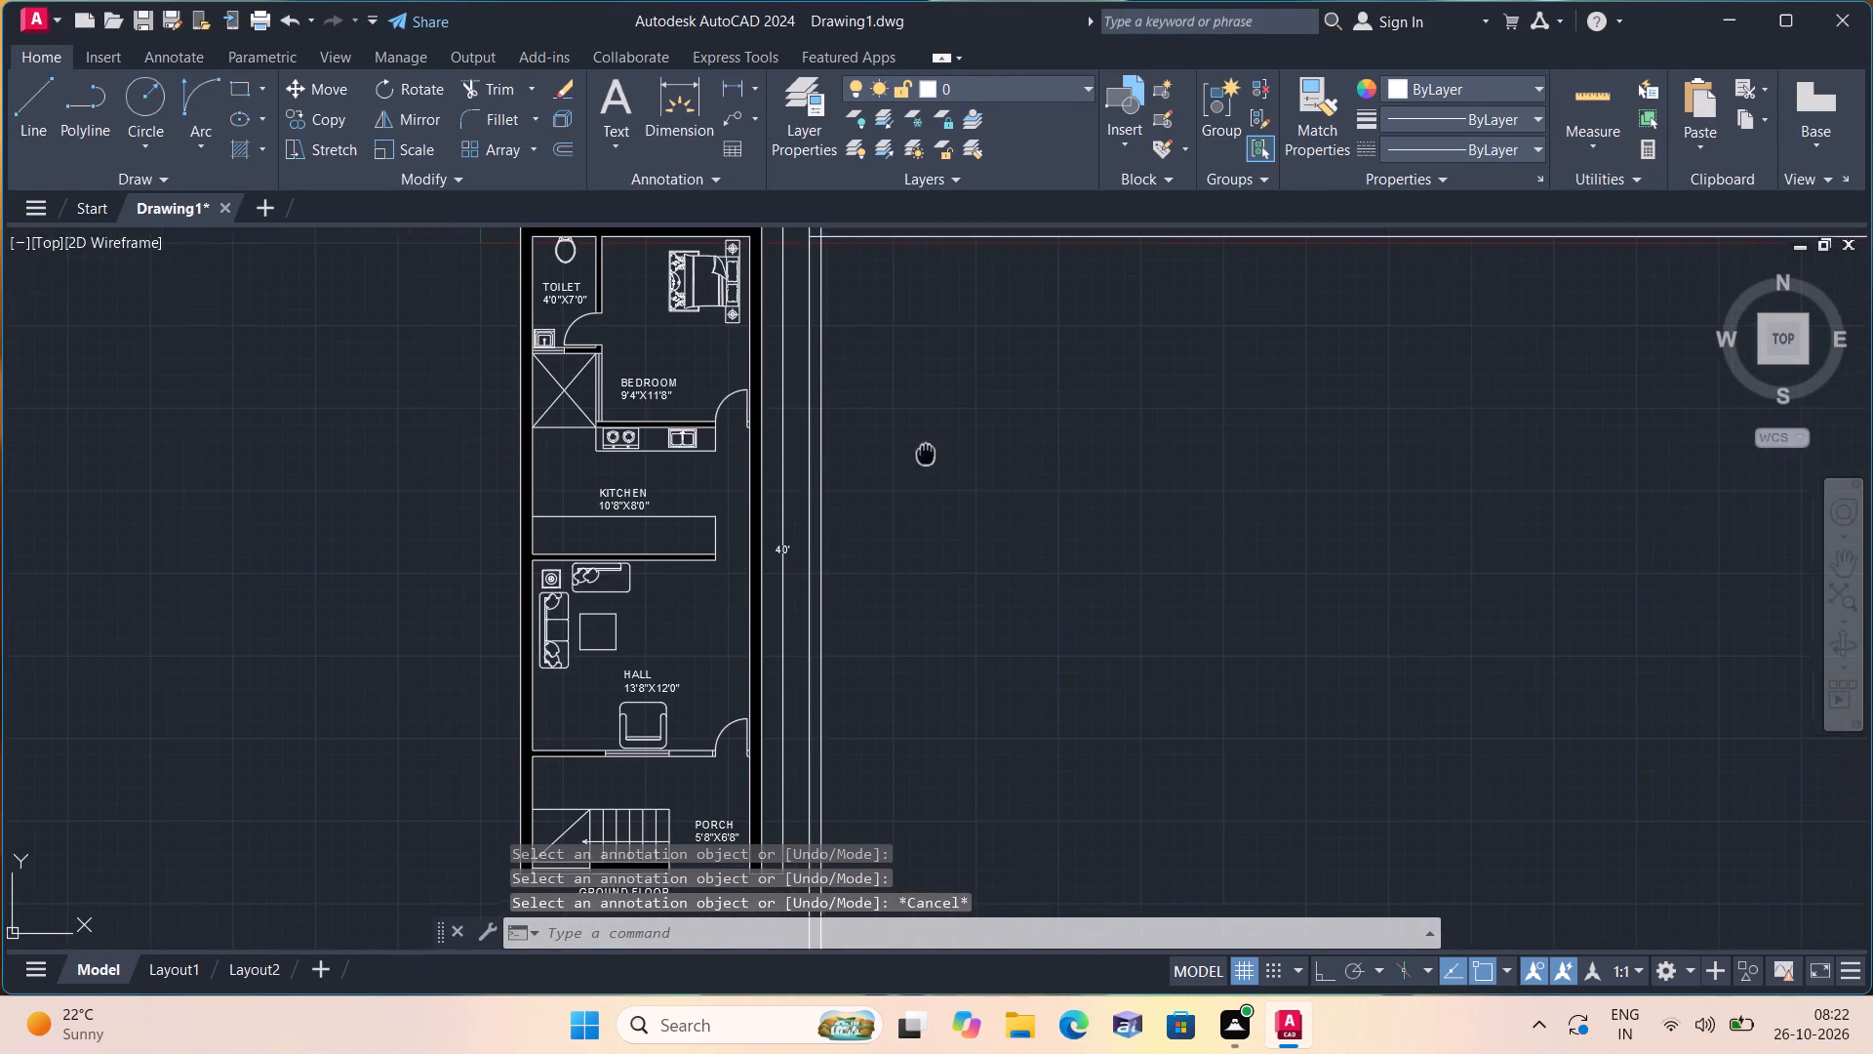
middle_drag(924, 453, 808, 601)
scroll(895, 494, down, 1)
scroll(886, 488, up, 2)
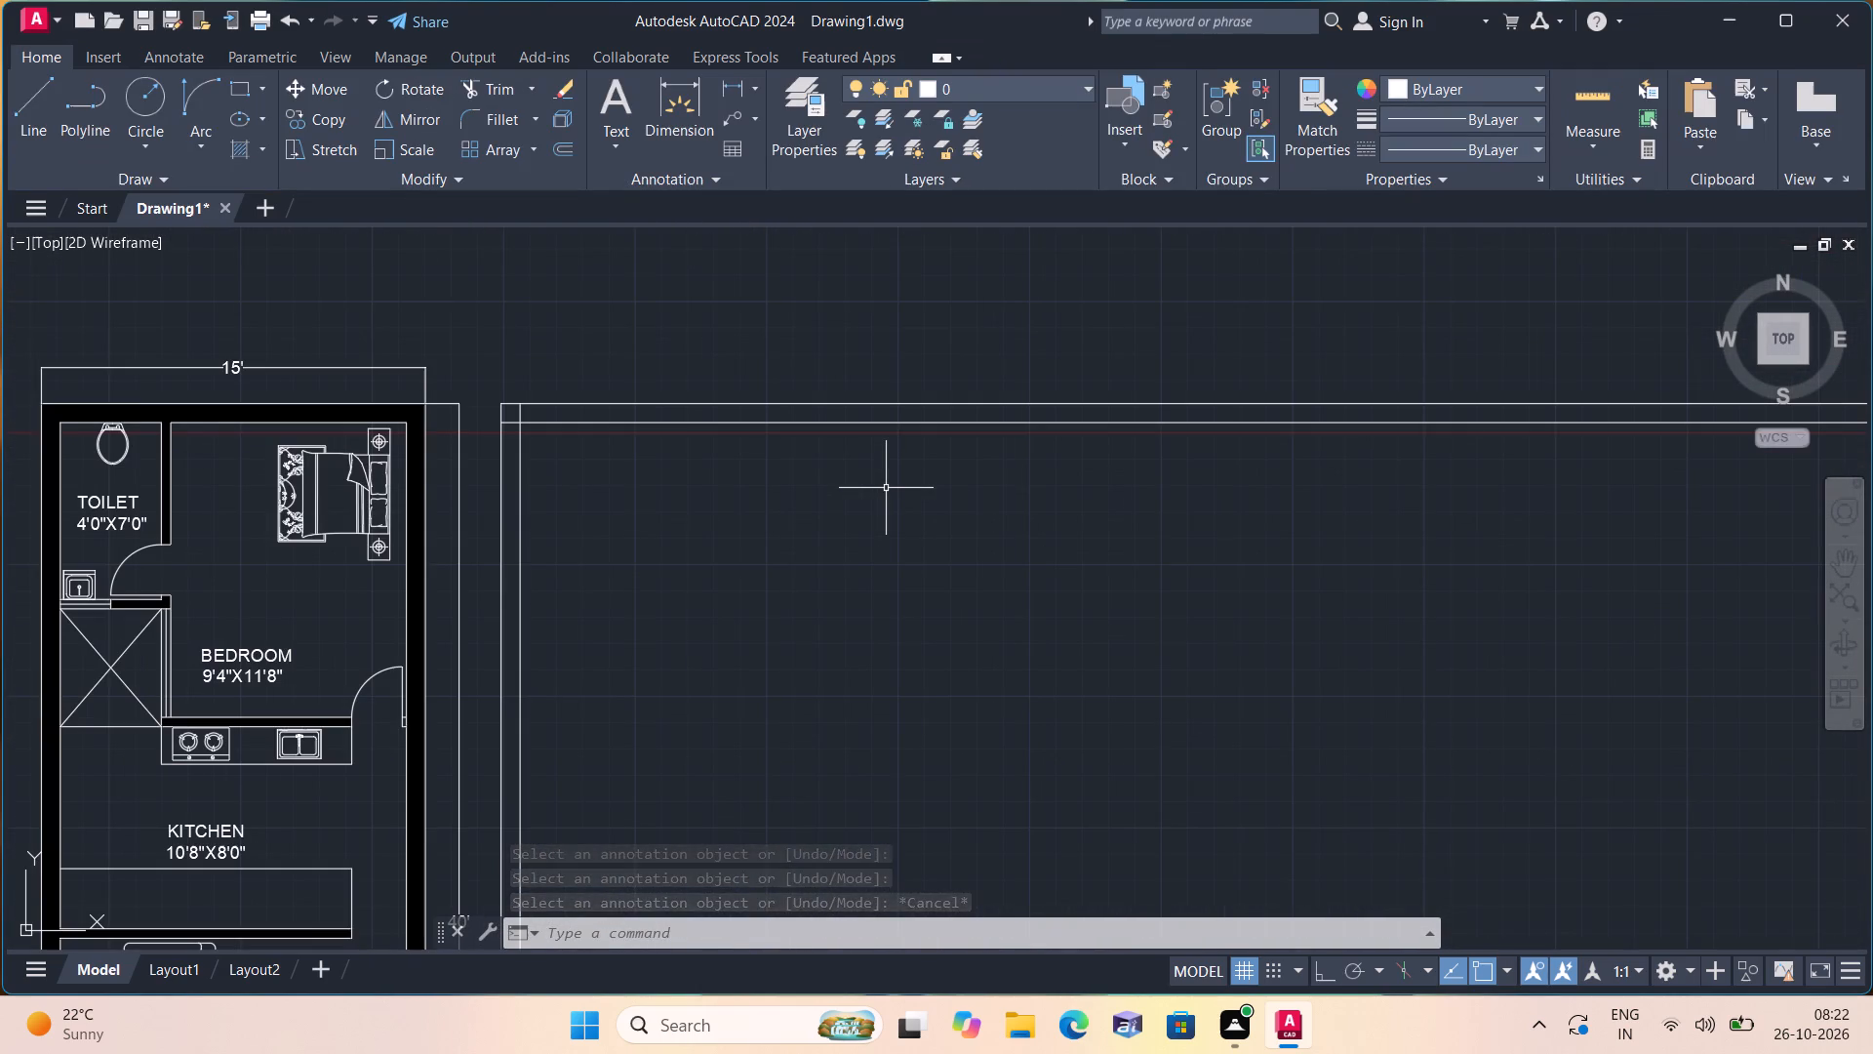
text(off)
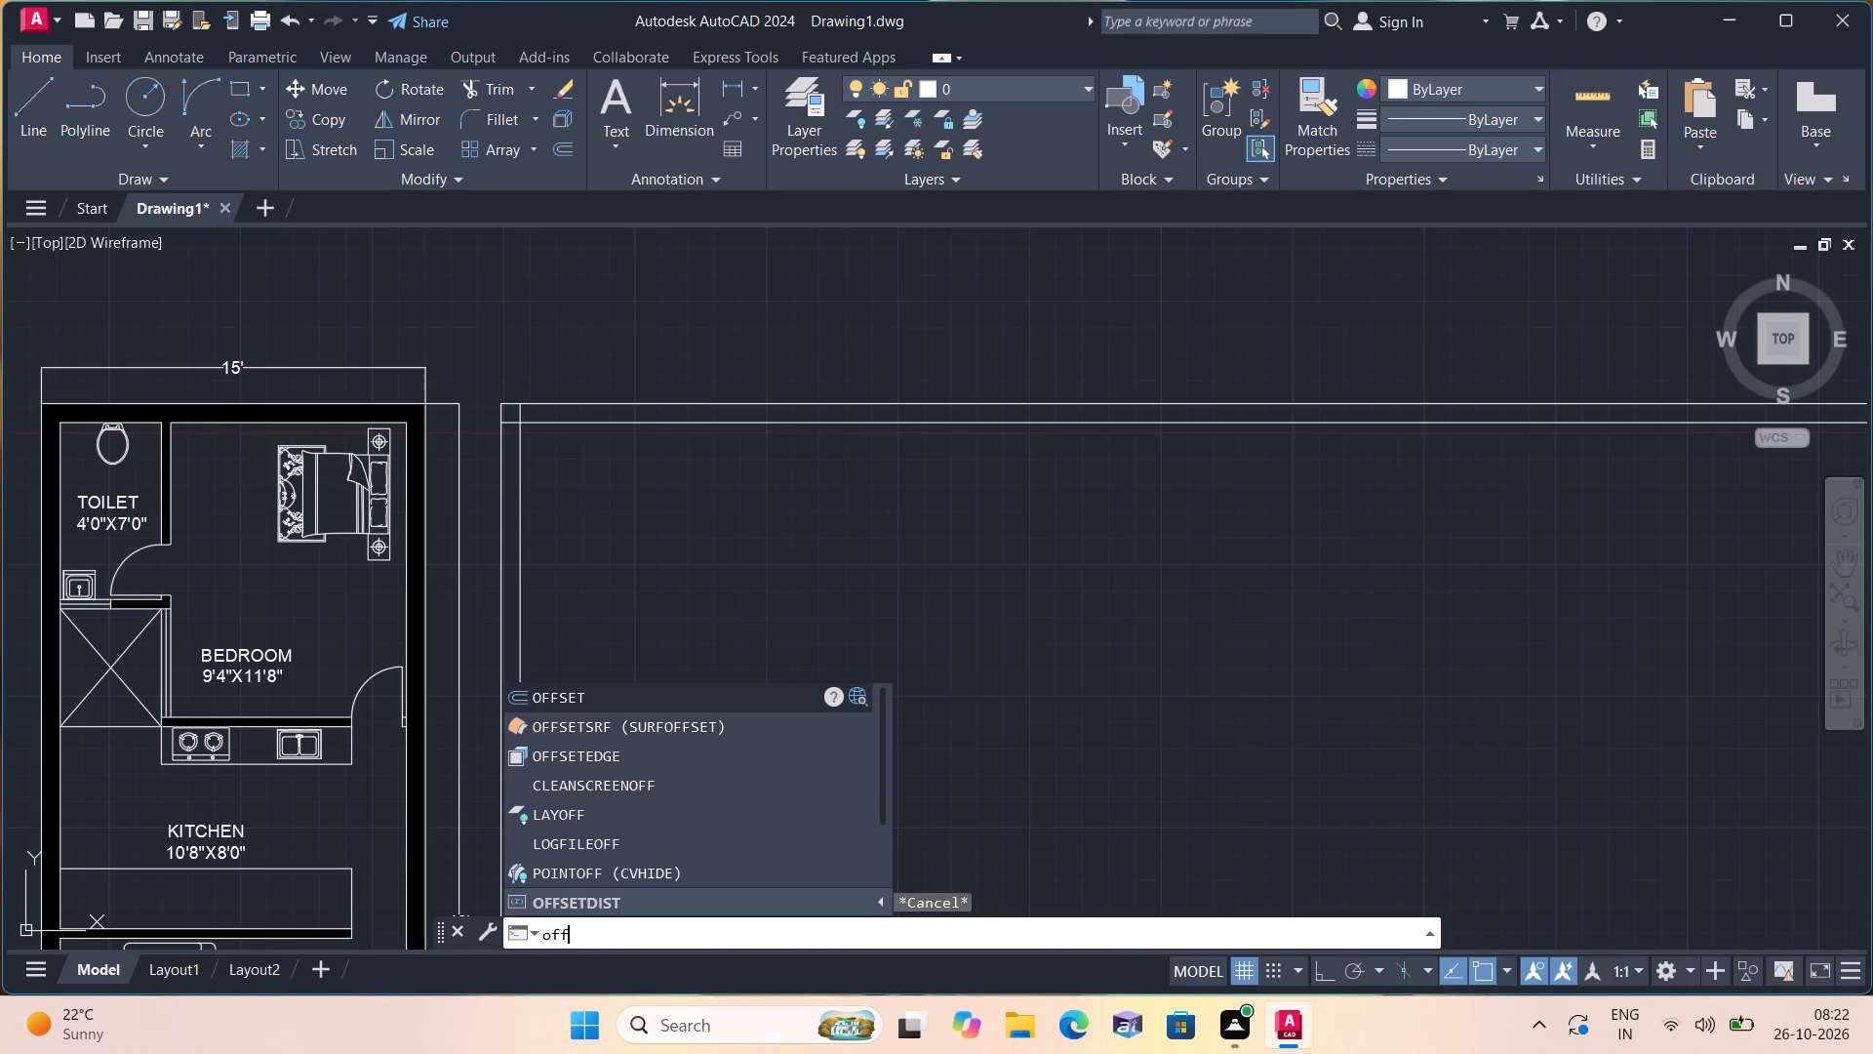
key(space)
text(10)
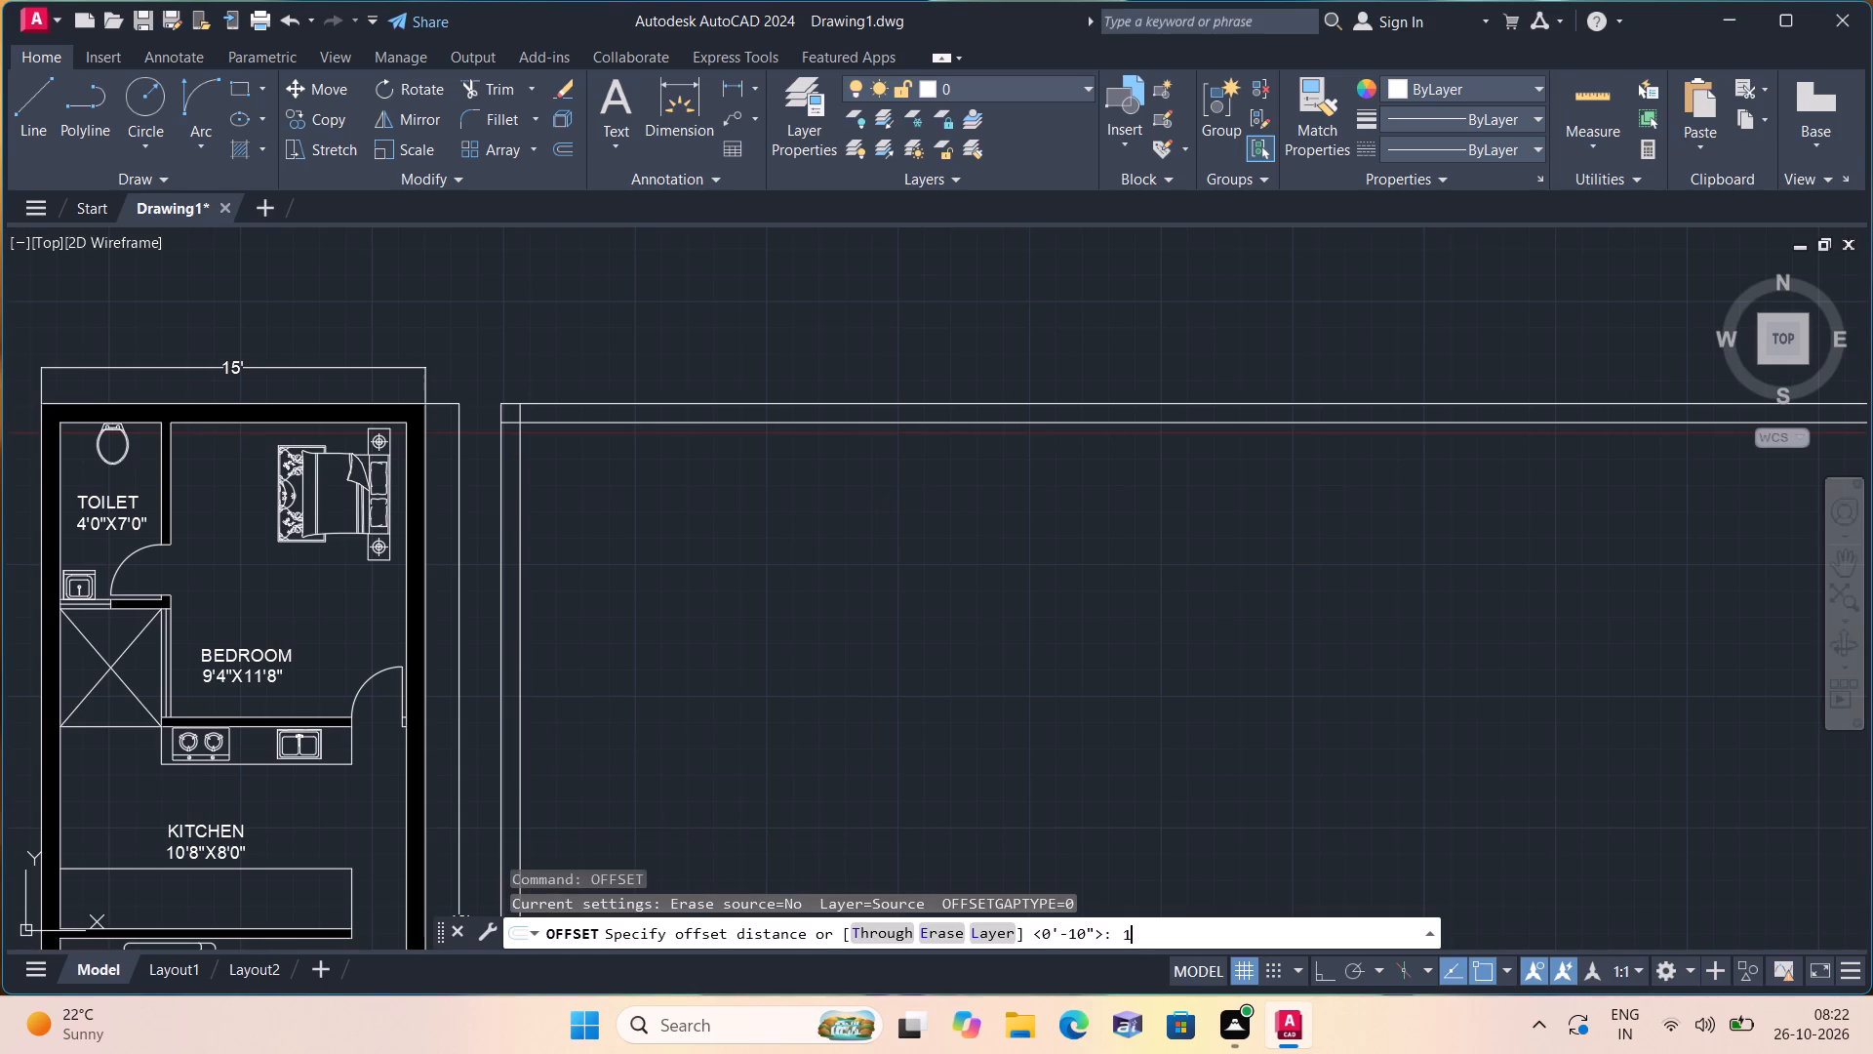
key(apostrophe)
key(space)
click(848, 424)
click(870, 591)
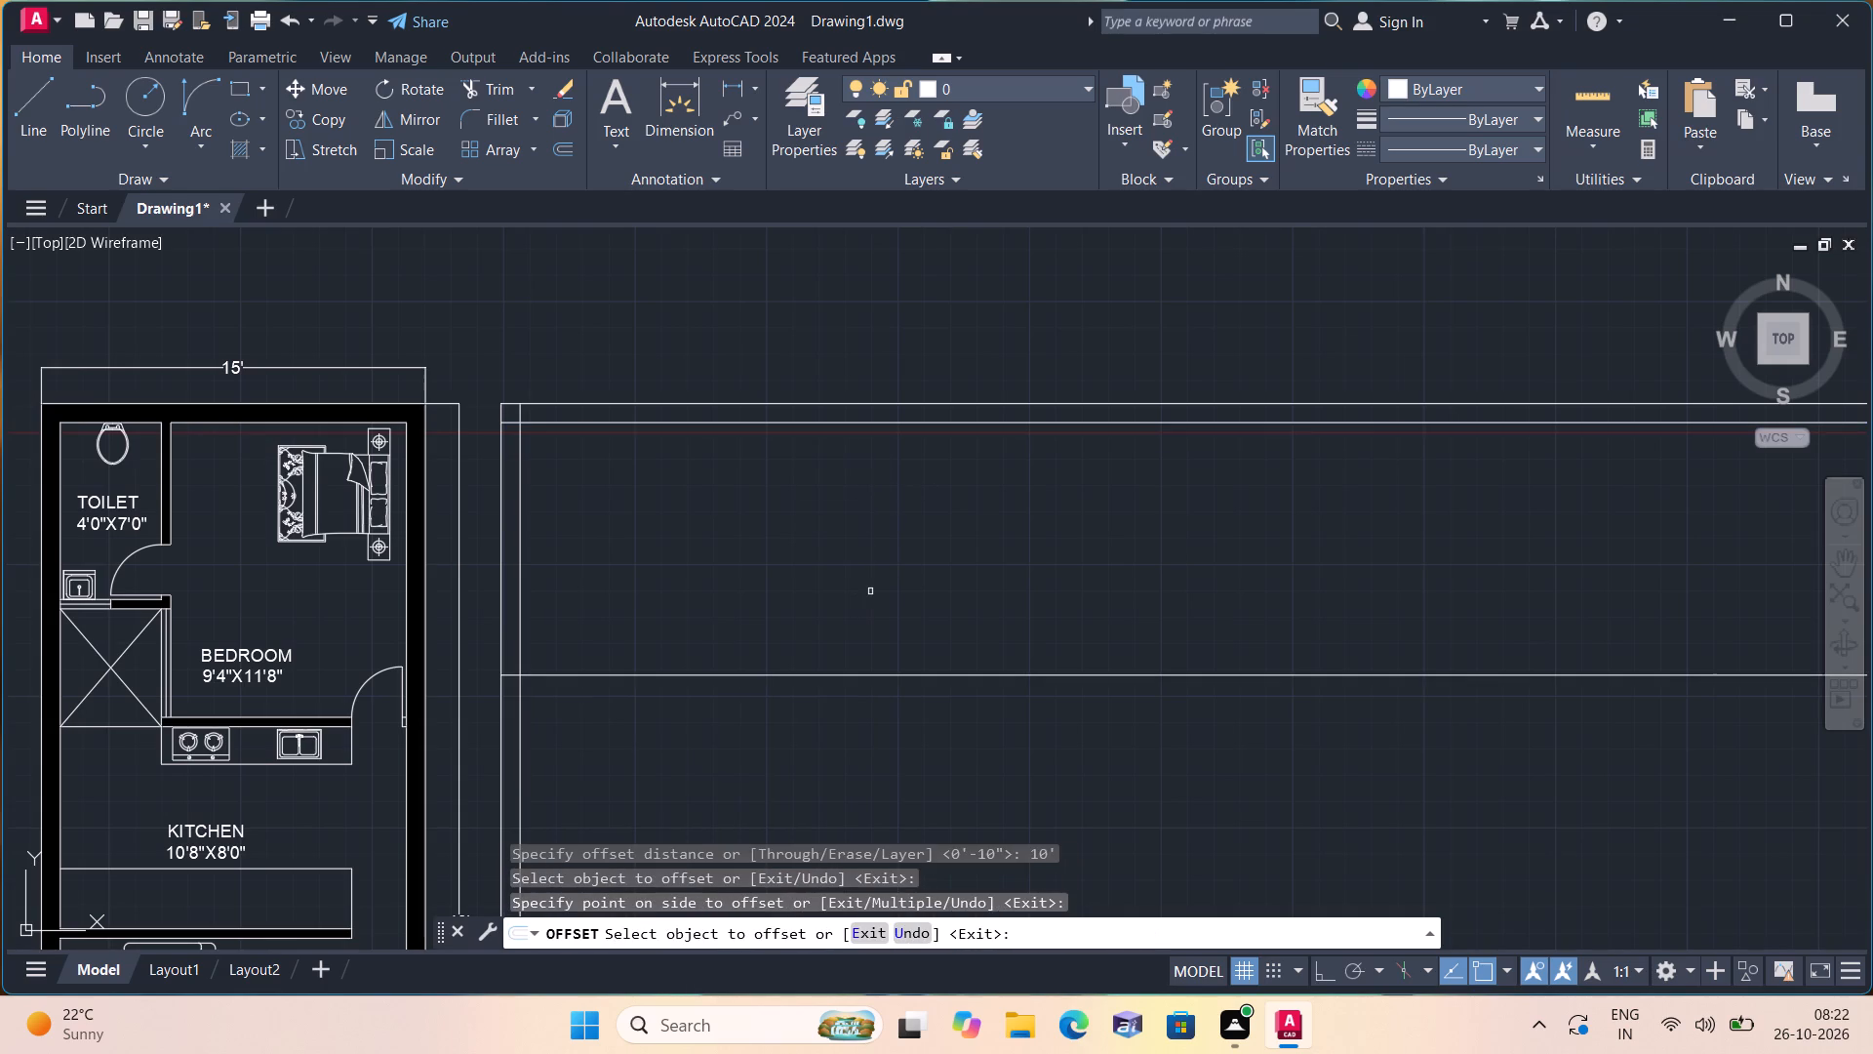
key(space)
Offset the new horizontal wall line 4.5" downward to form the partition's thickness.
key(space)
text(4.5")
key(space)
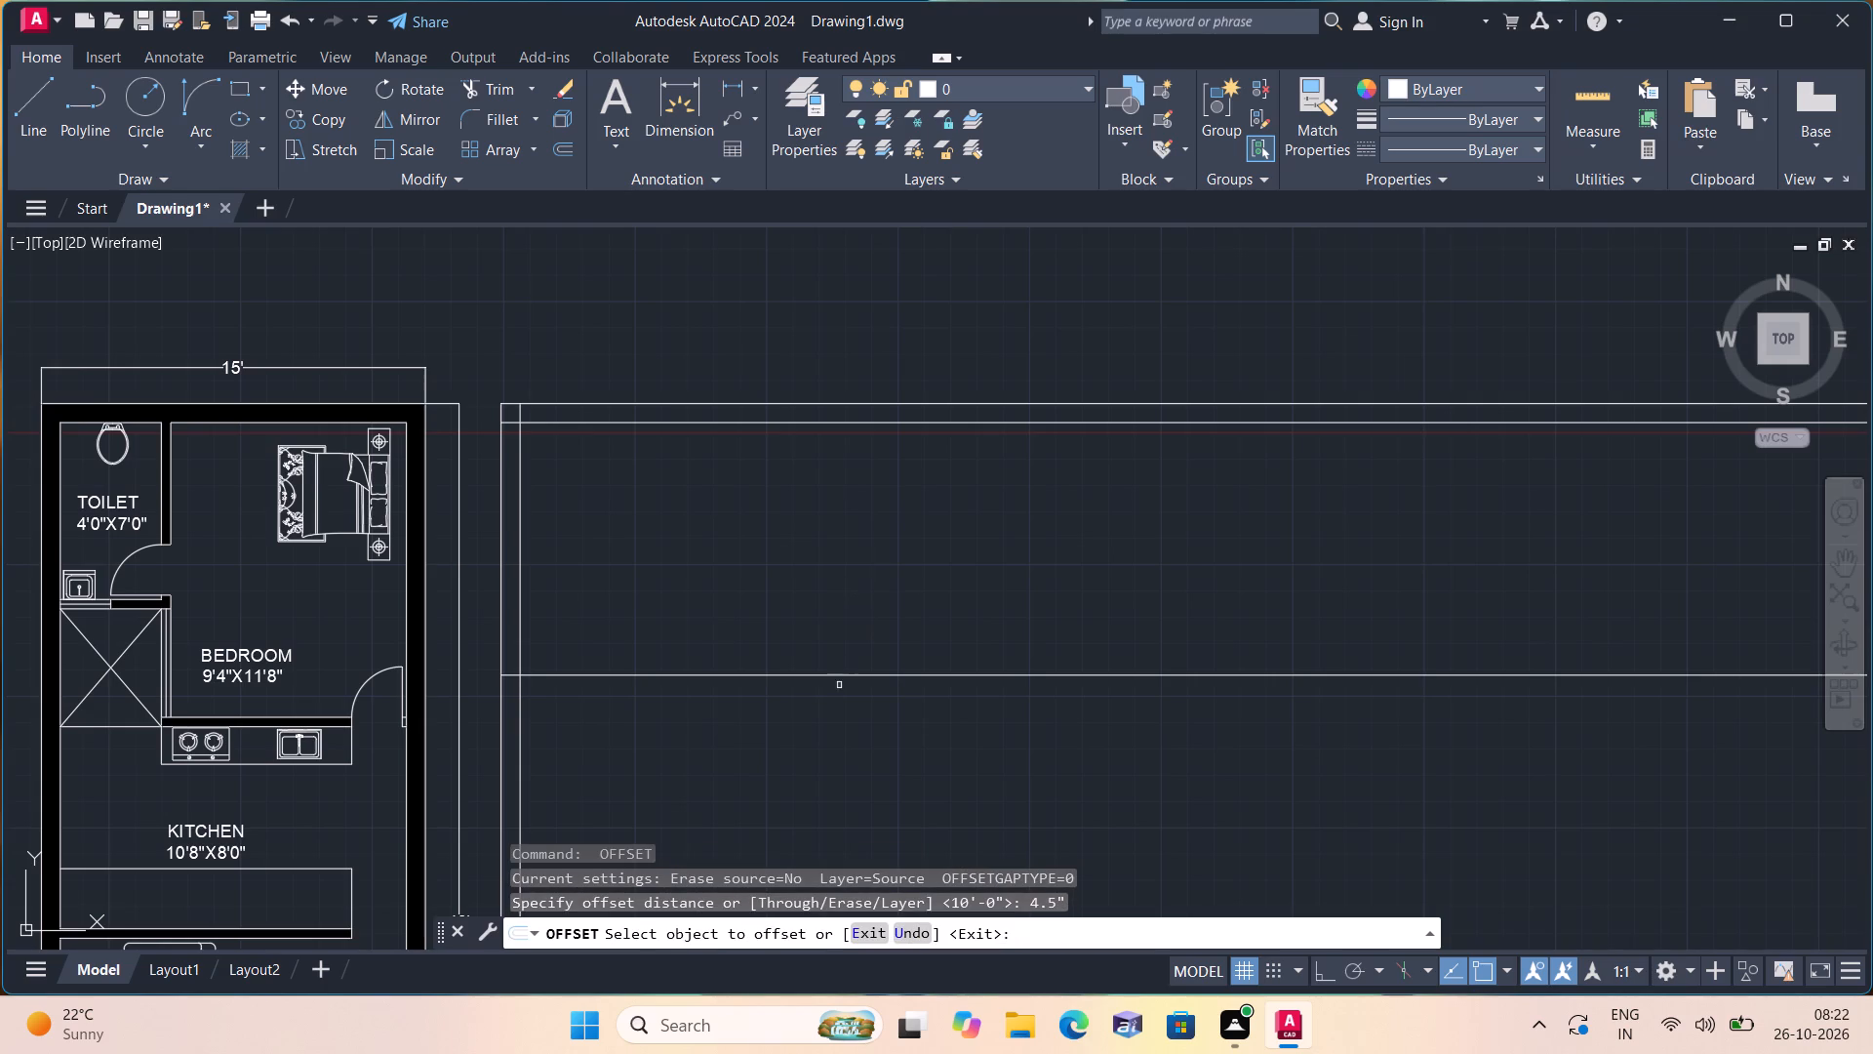
click(829, 672)
click(852, 729)
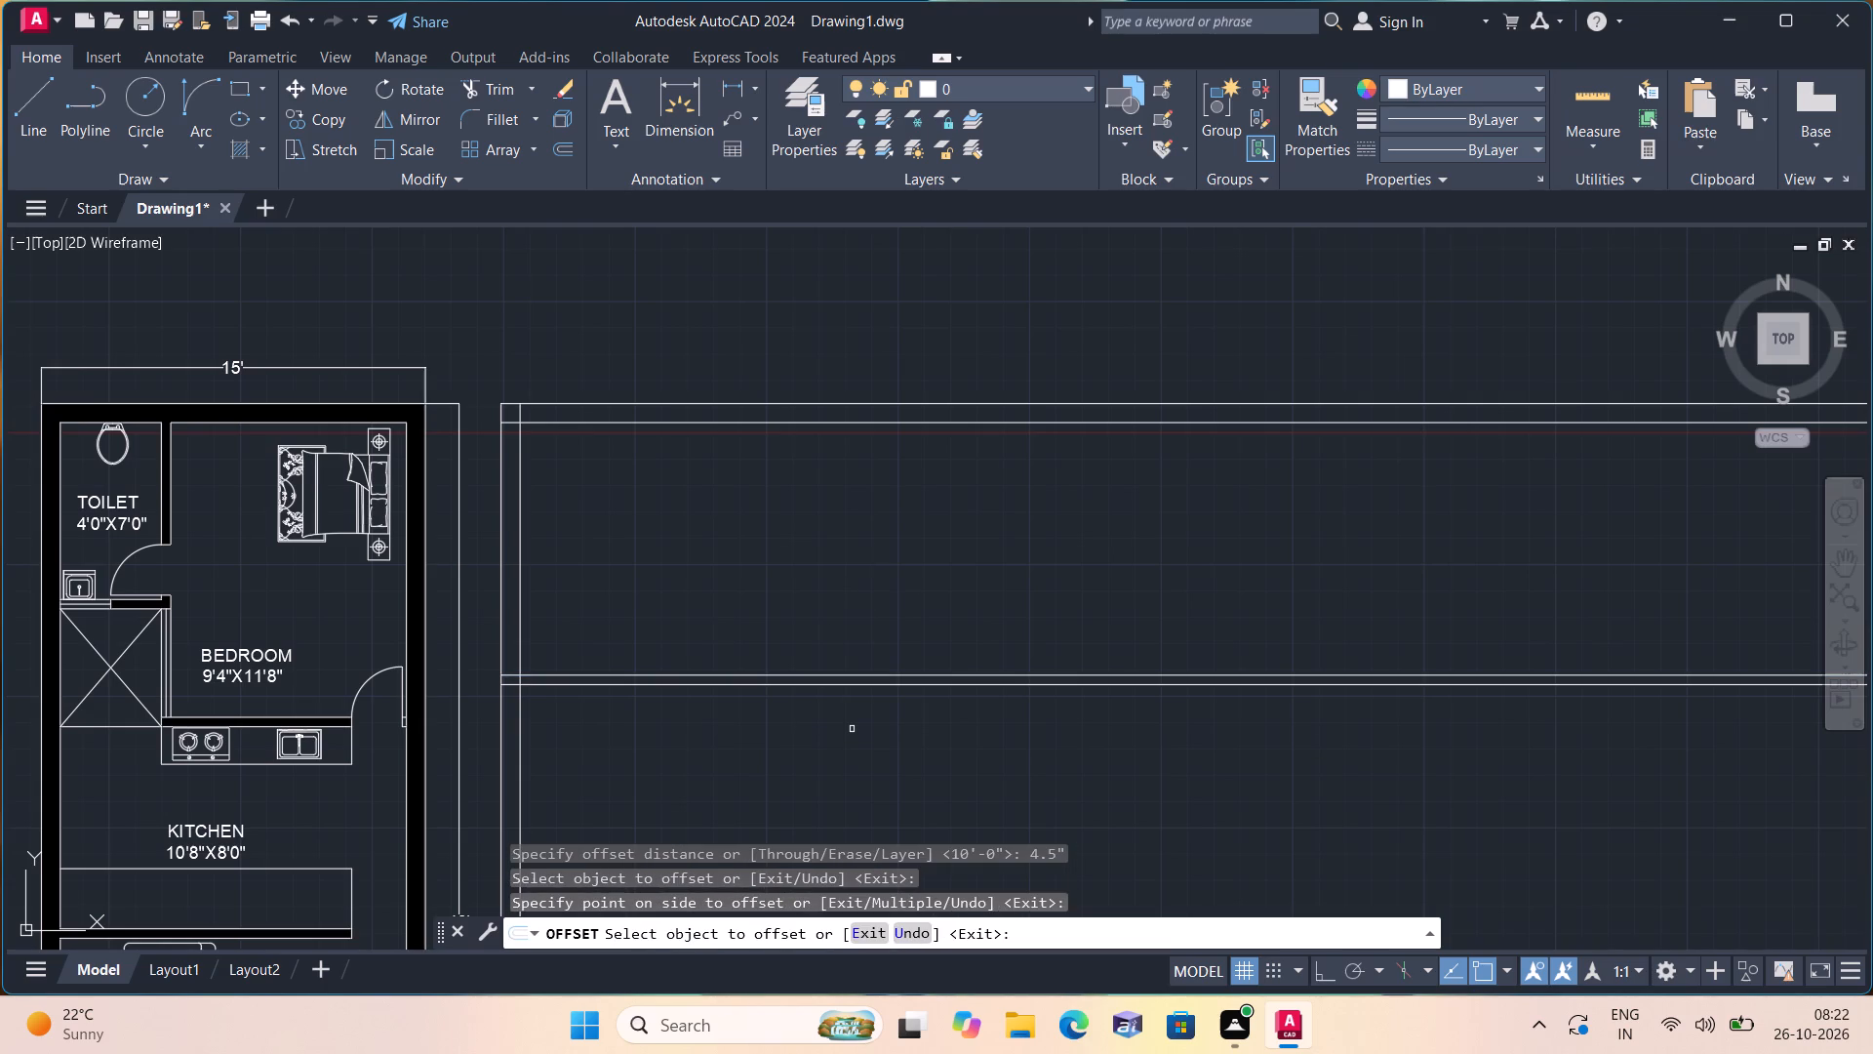
key(space)
Offset the inner left wall line of the second outline 13'8" to the right.
key(space)
text(13'8")
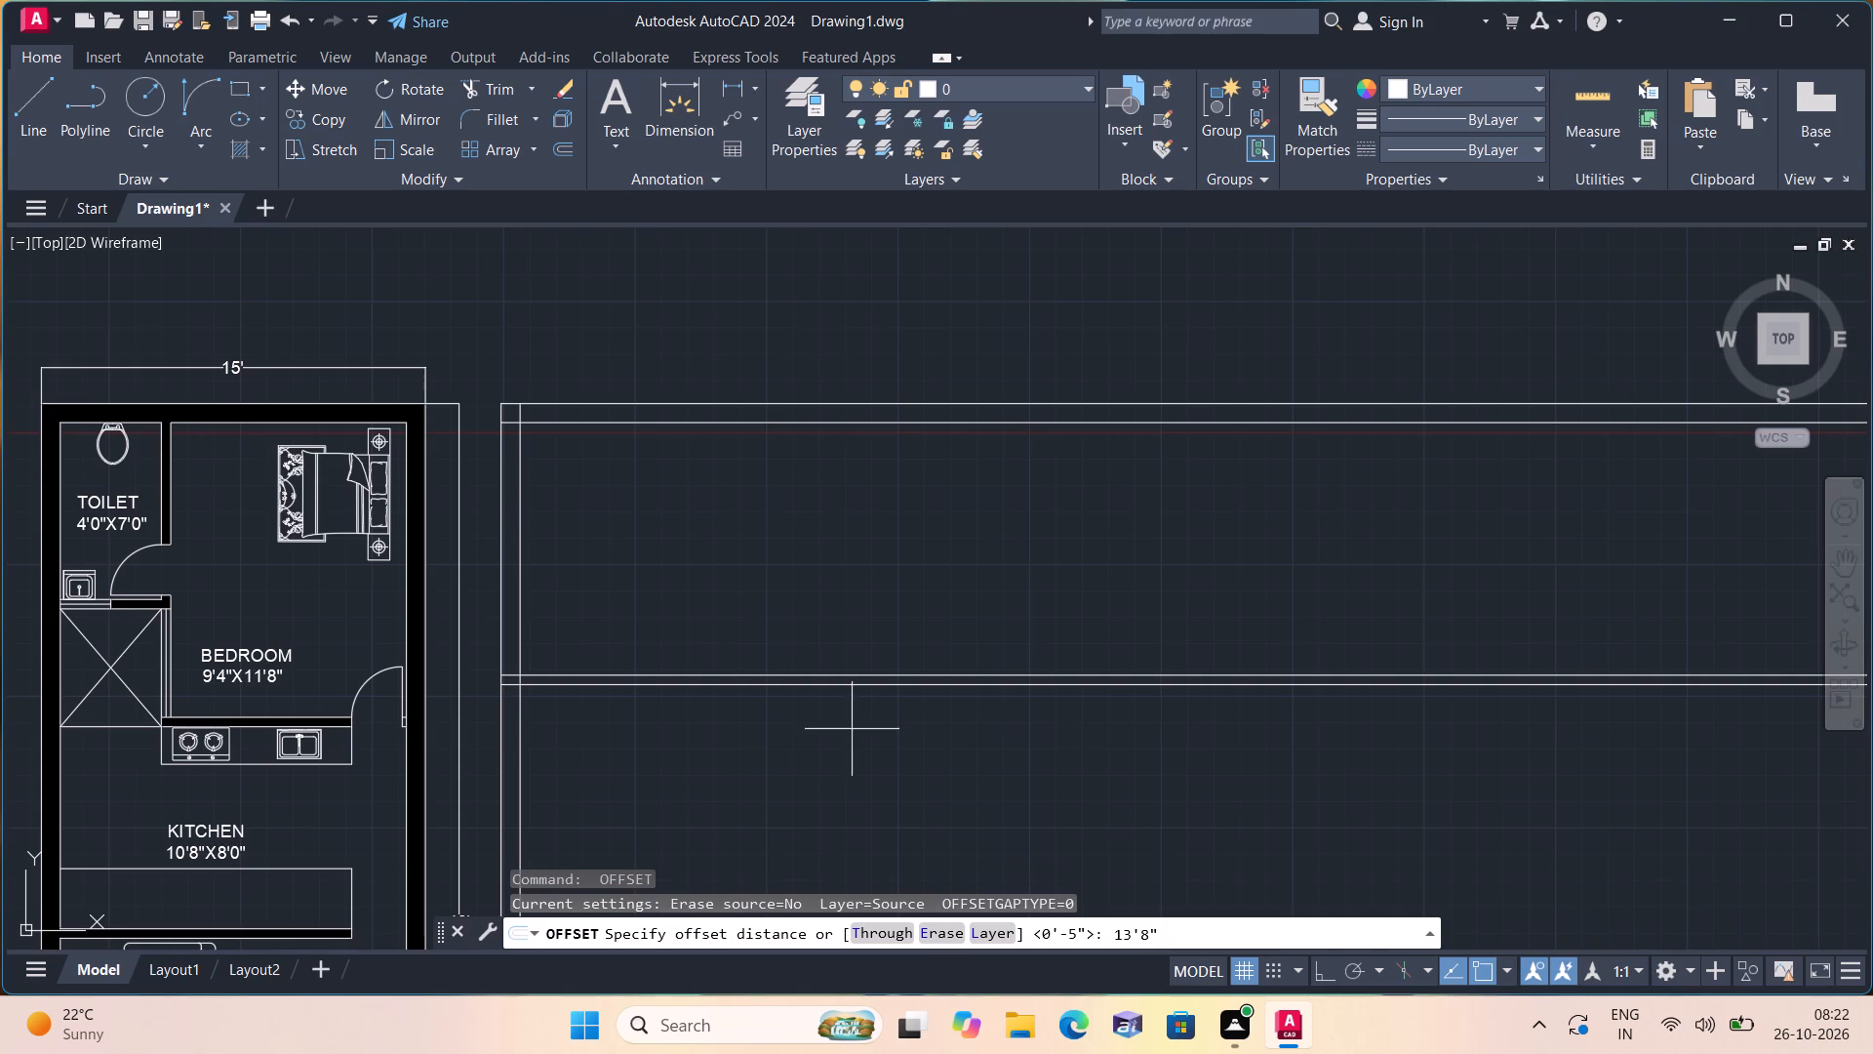
key(space)
click(521, 489)
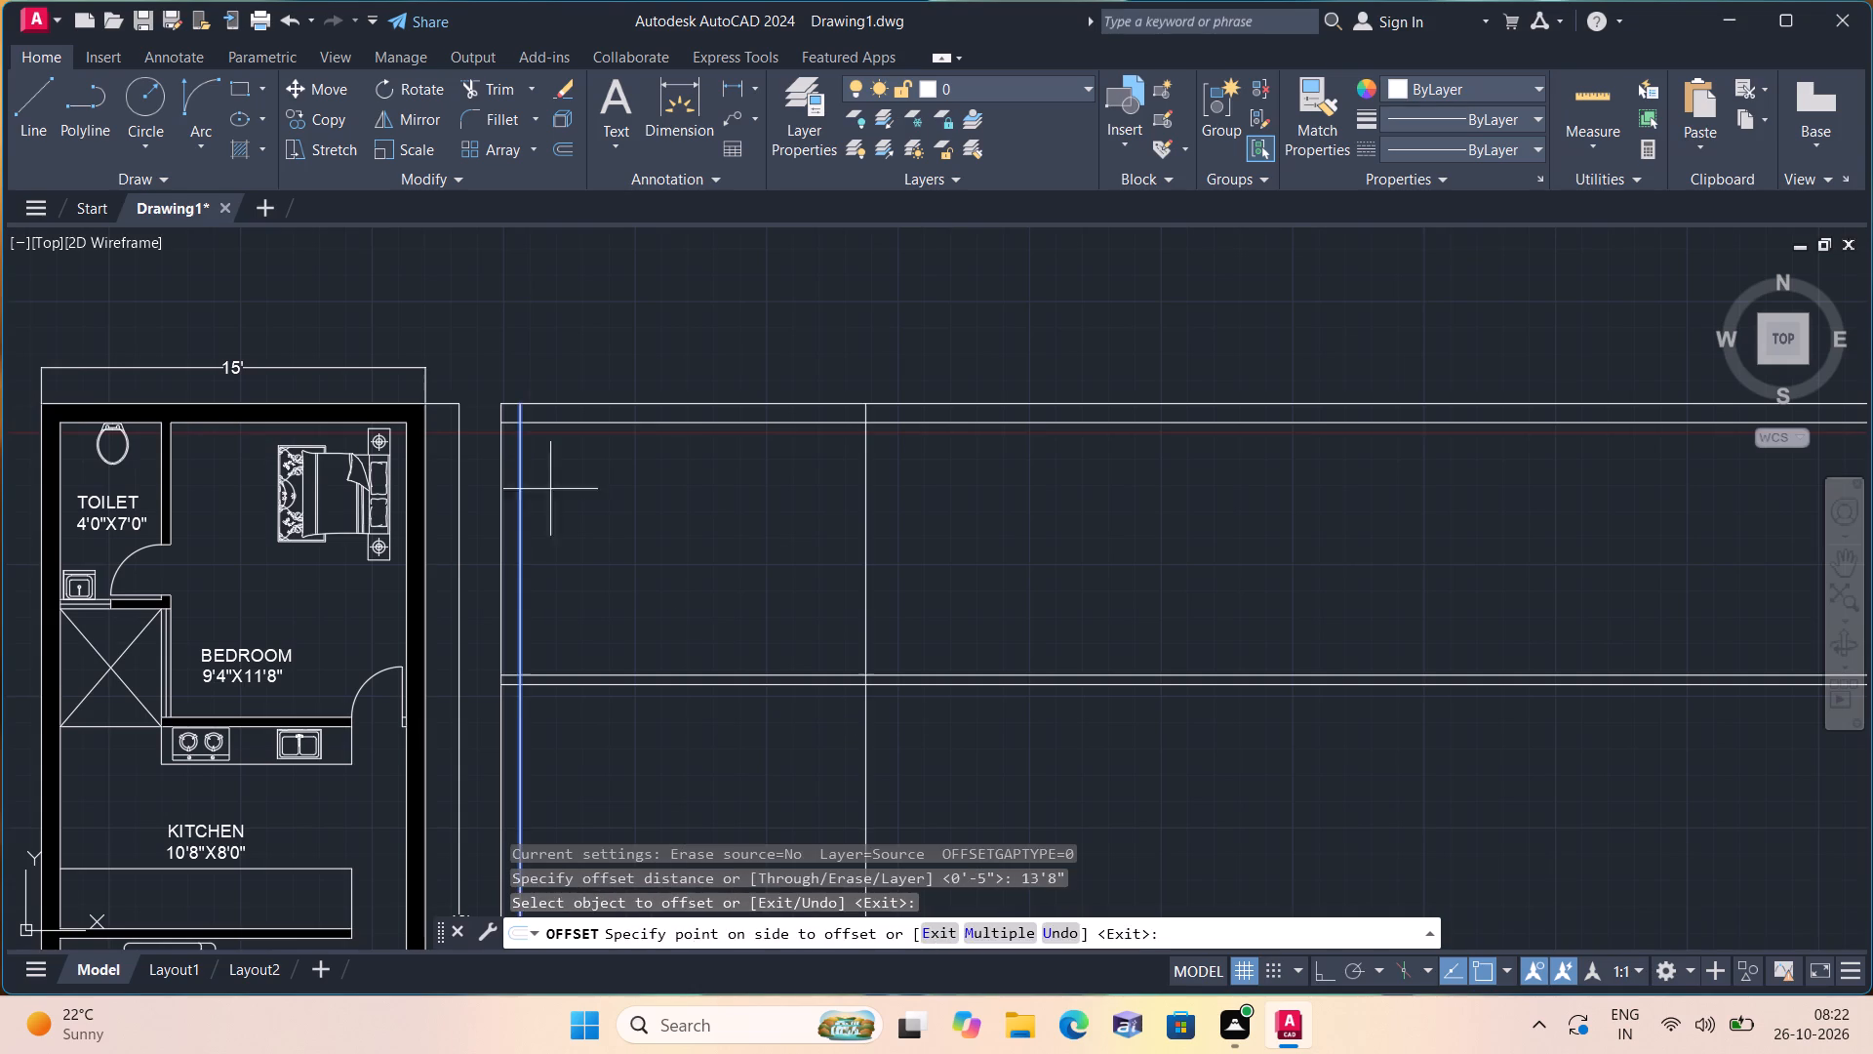
click(932, 508)
key(space)
Offset the second plan's new vertical line 9" to the right to form the right wall's thickness.
key(space)
text(9")
key(space)
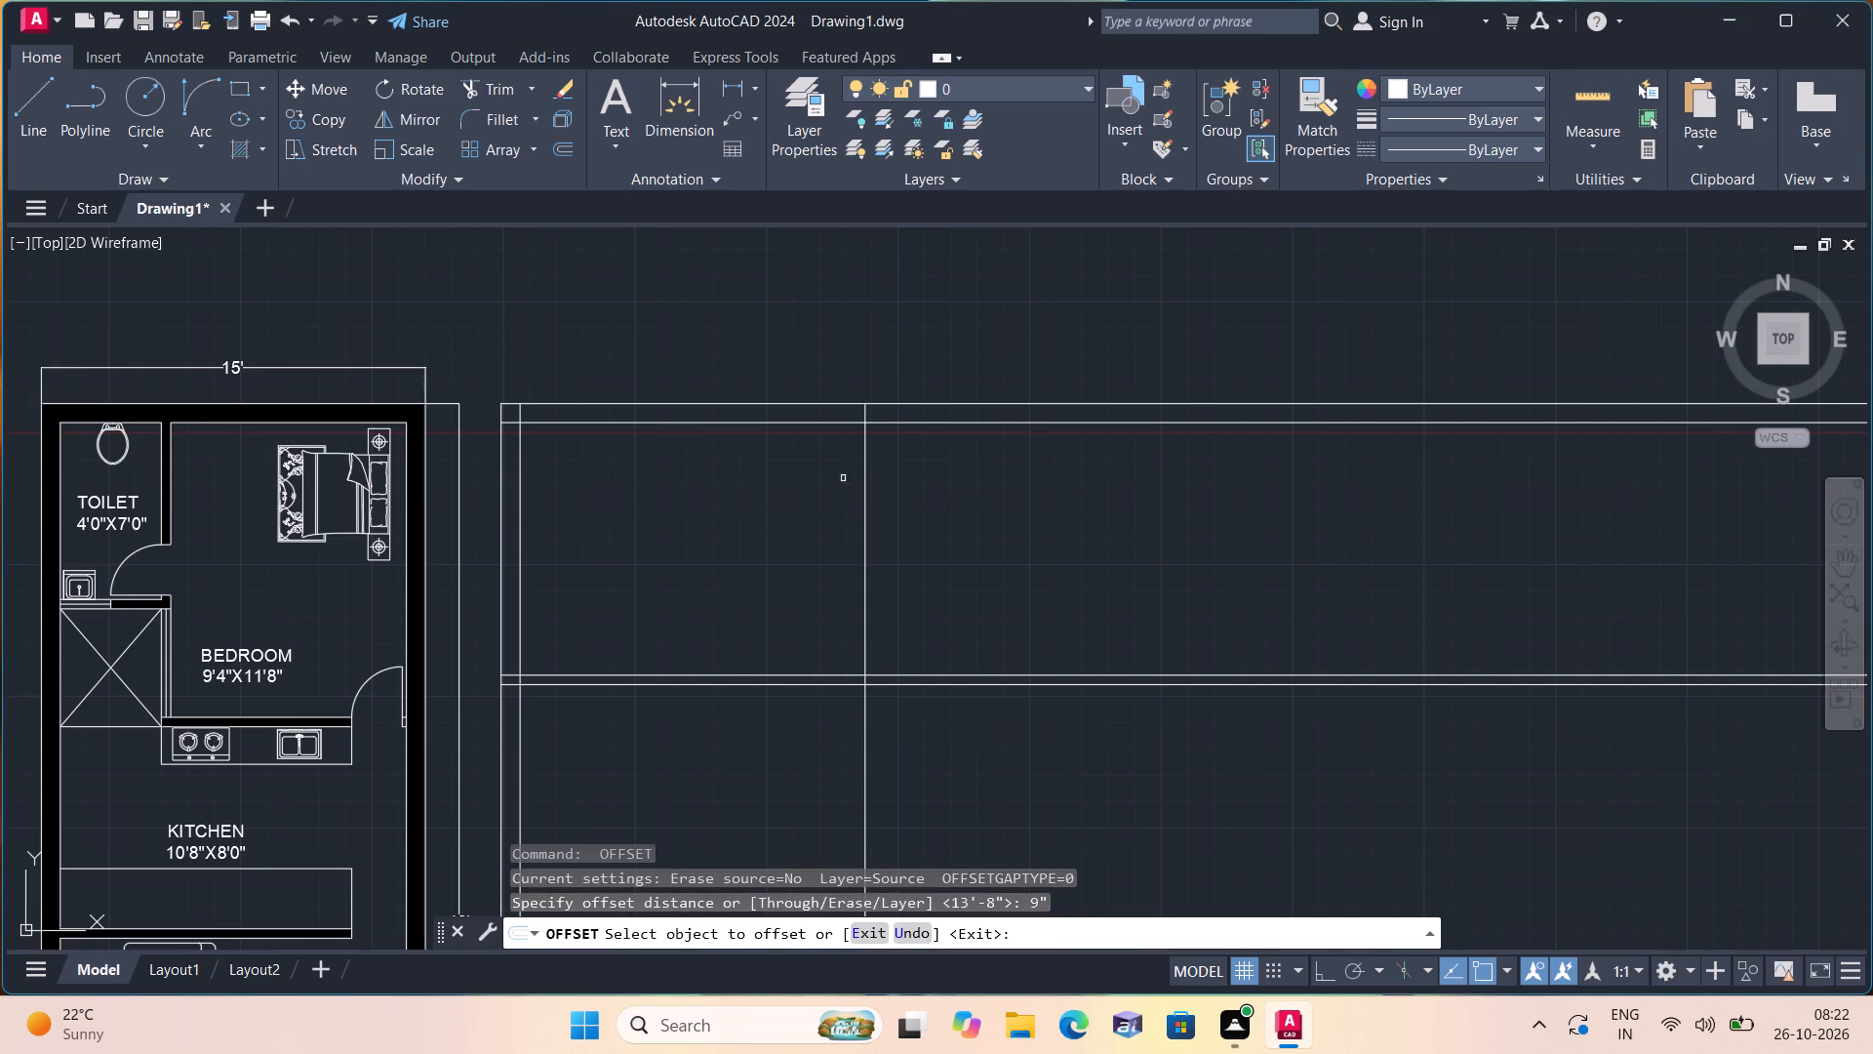
click(866, 472)
click(997, 463)
key(space)
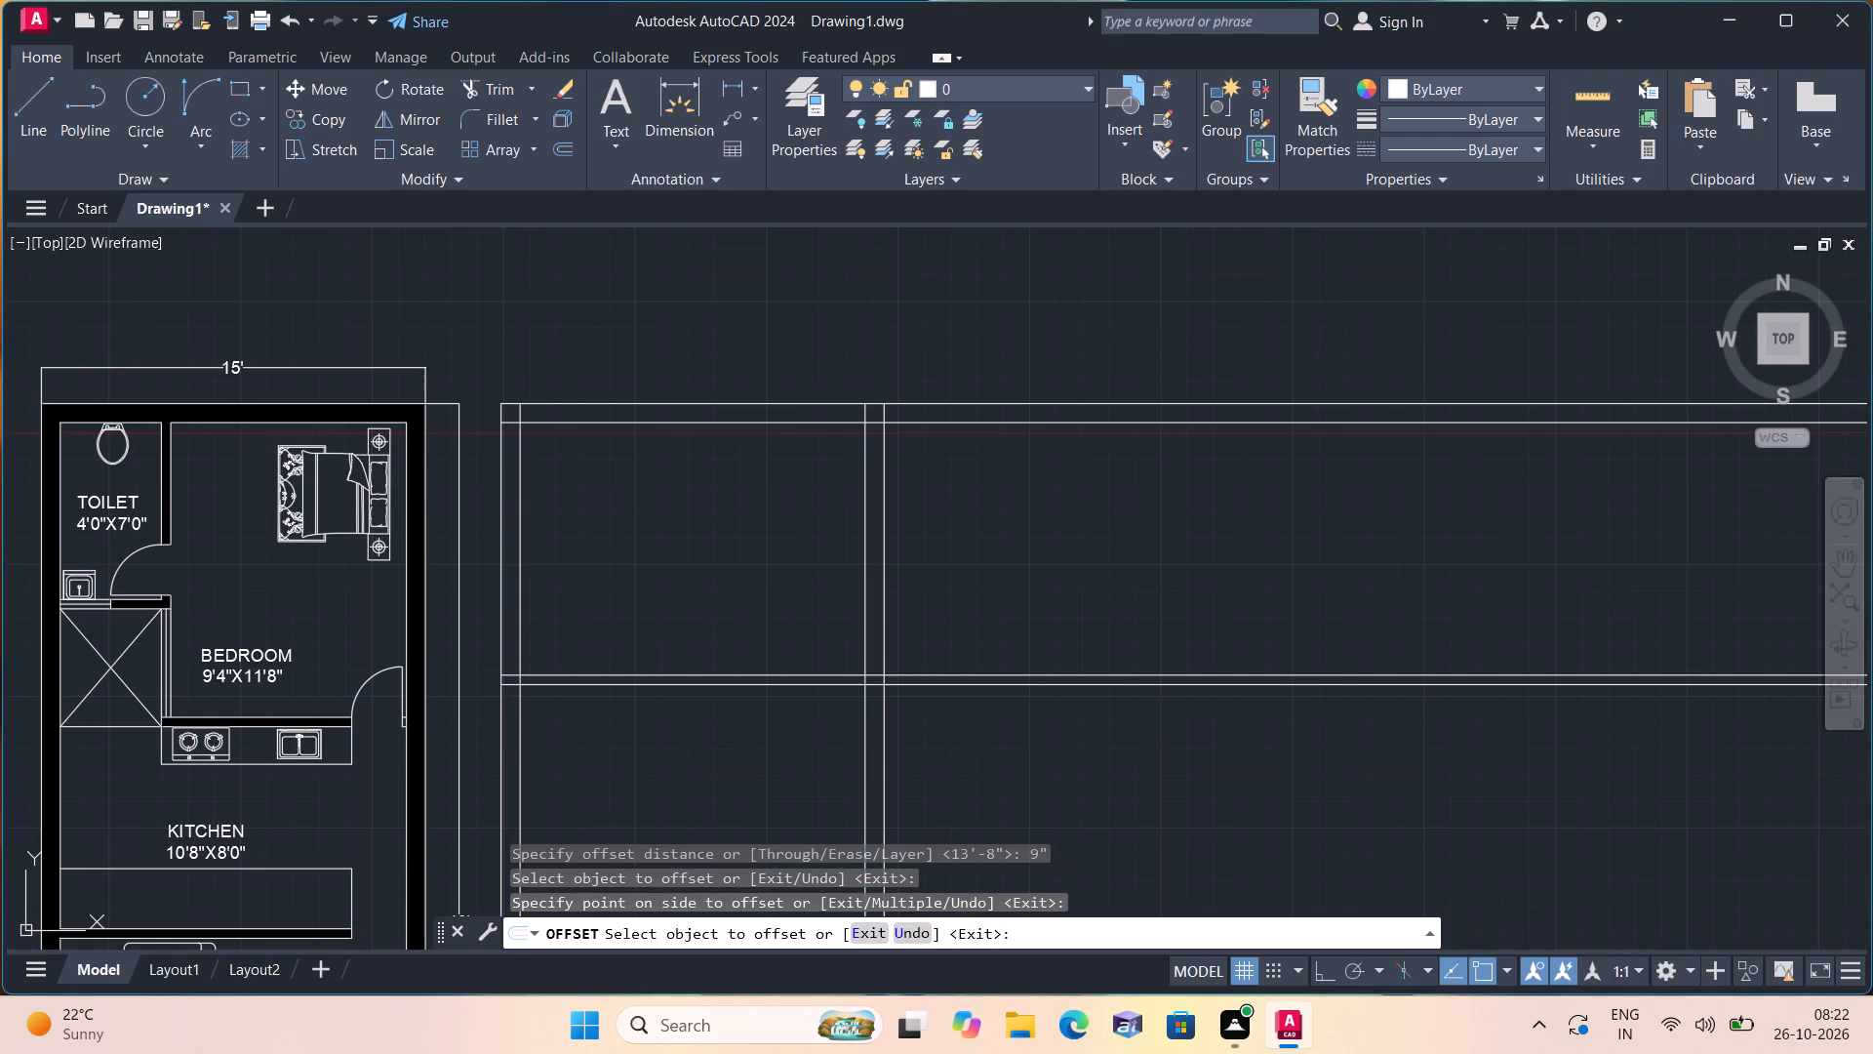
Trim the horizontal wall and partition lines that run past the second plan's outer right wall line.
text(trim)
key(space)
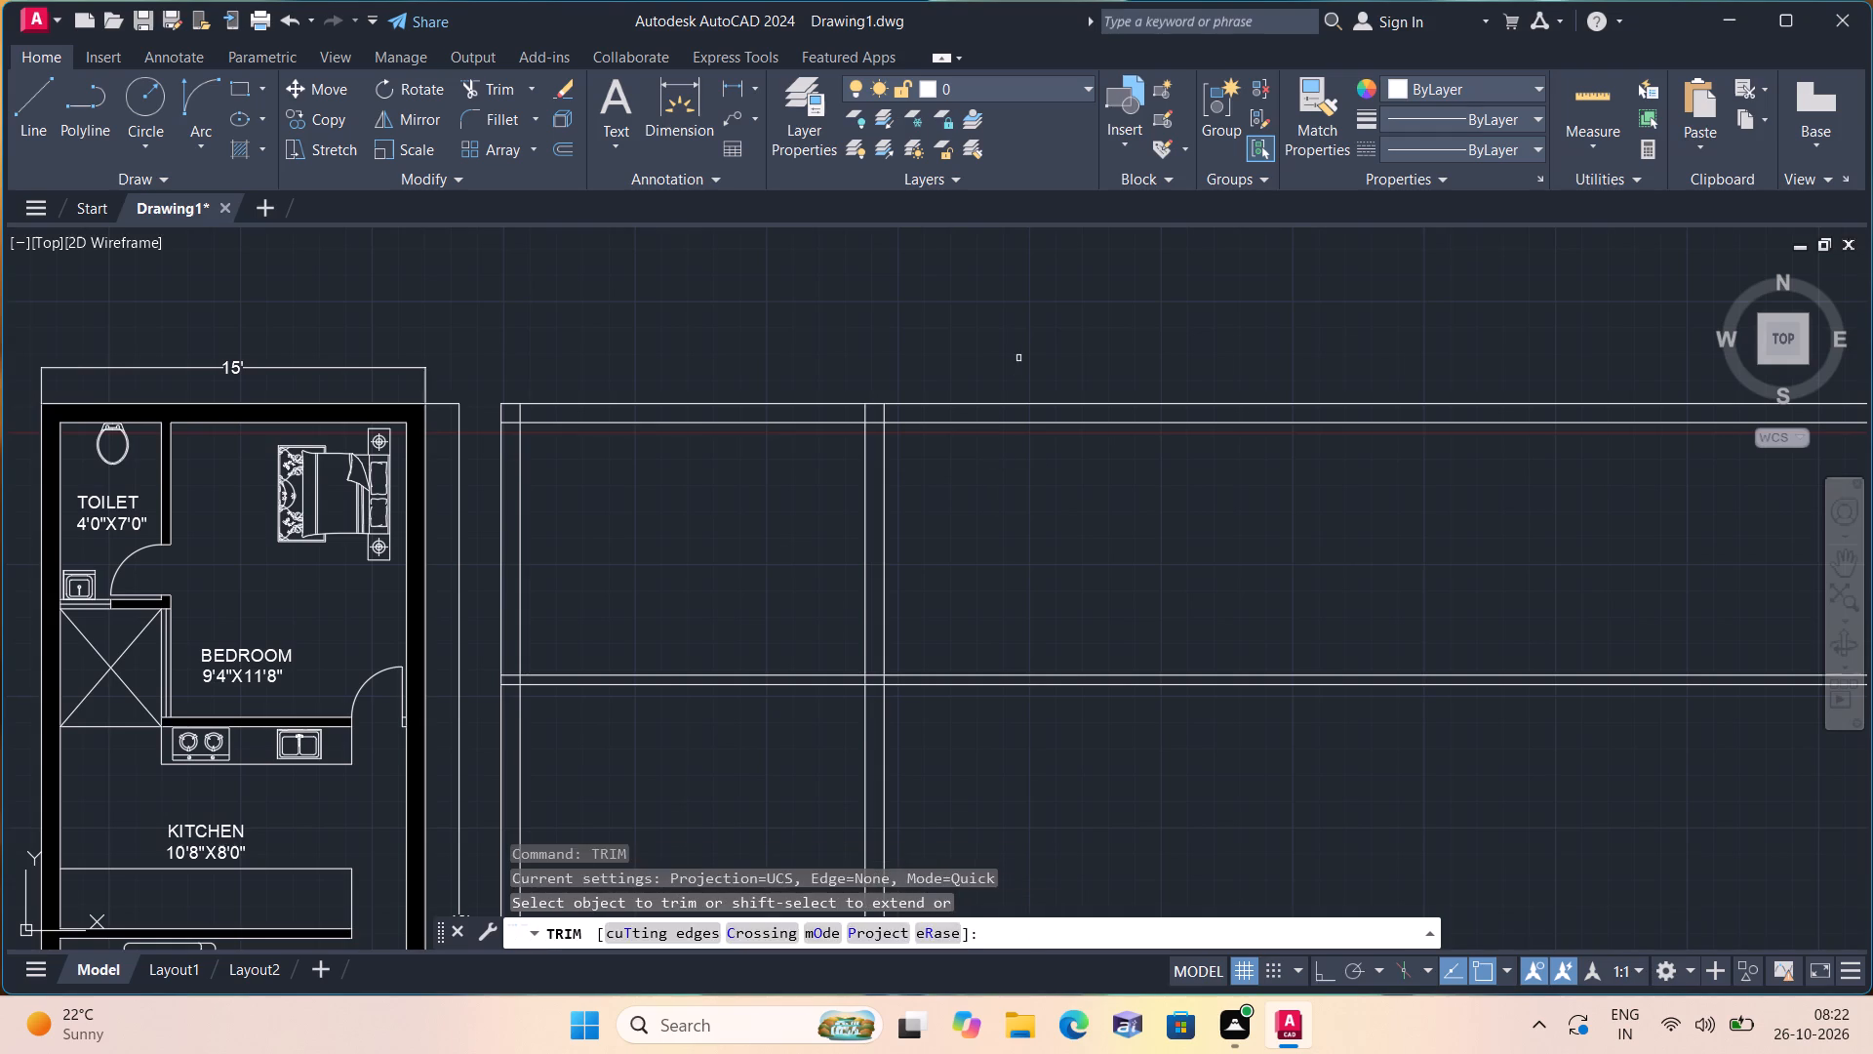
drag(1014, 327, 1054, 721)
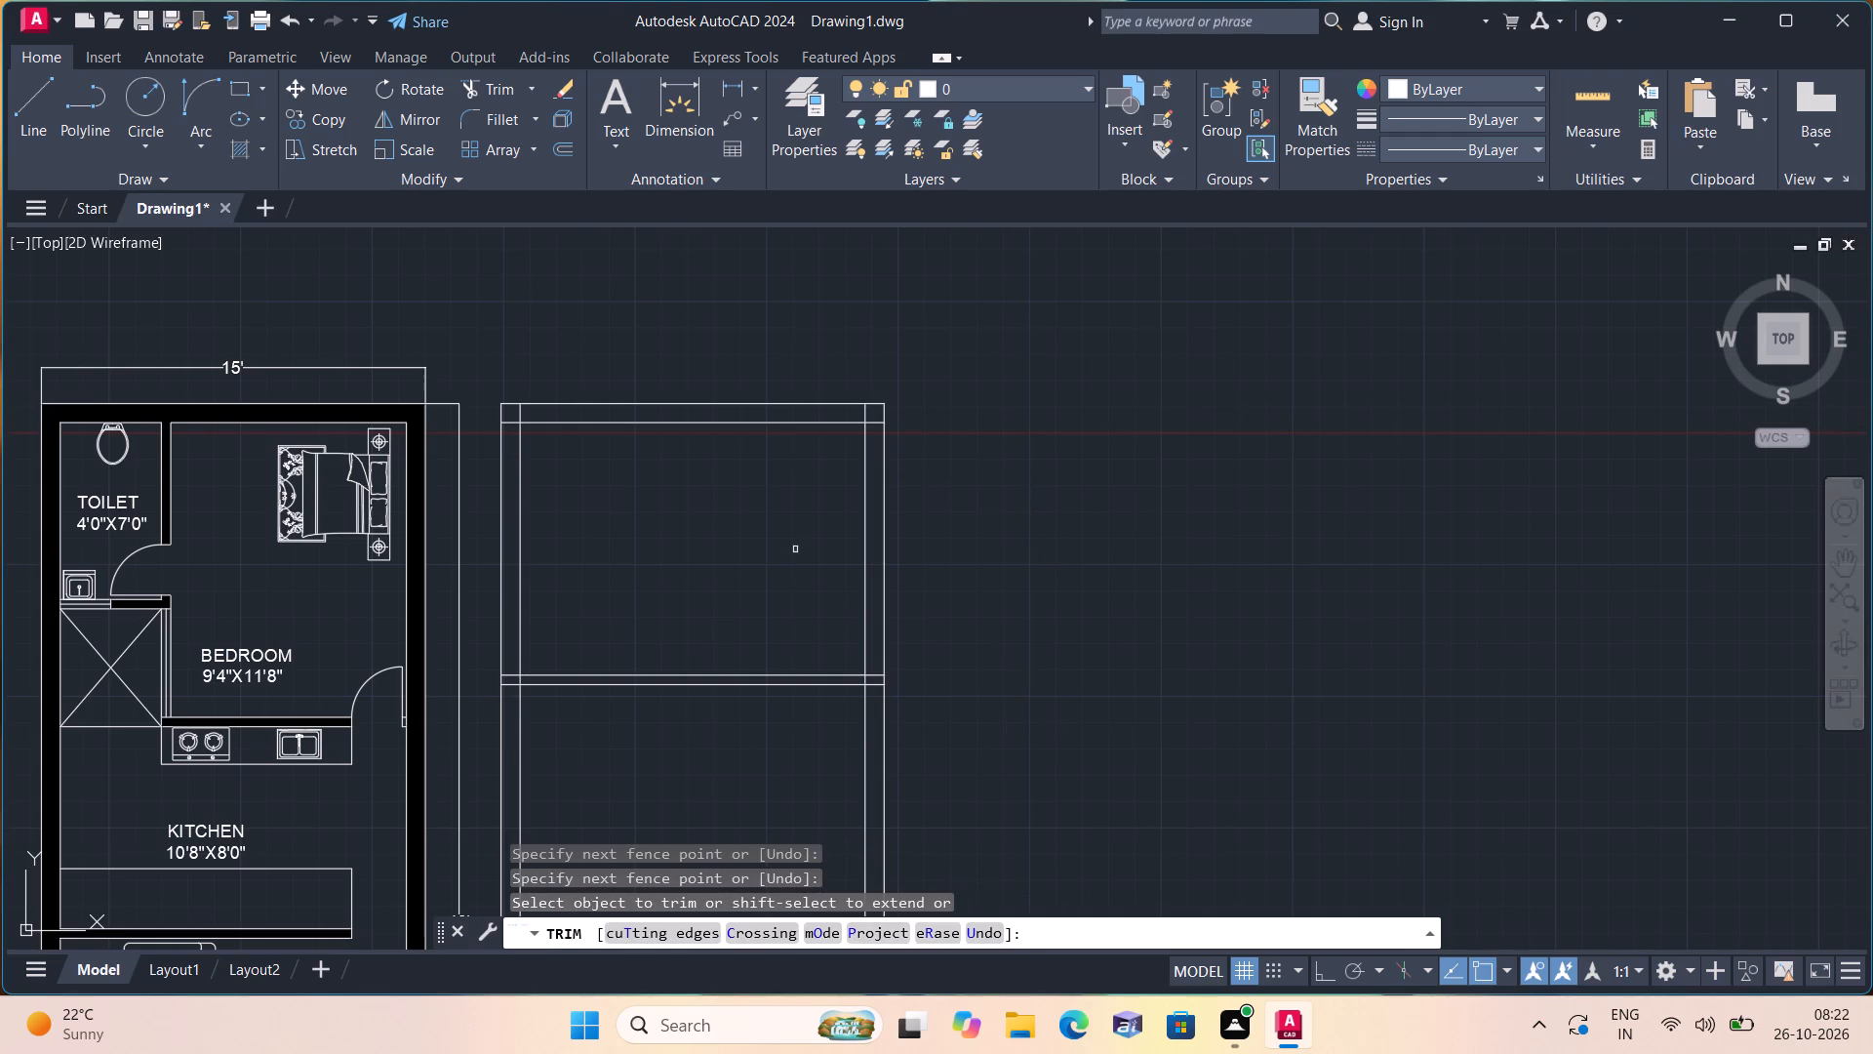
Trim the overlapping inner wall line ends at the second plan's upper-left and upper-right corners.
scroll(572, 441, up, 1)
scroll(493, 429, up, 1)
click(455, 420)
click(494, 375)
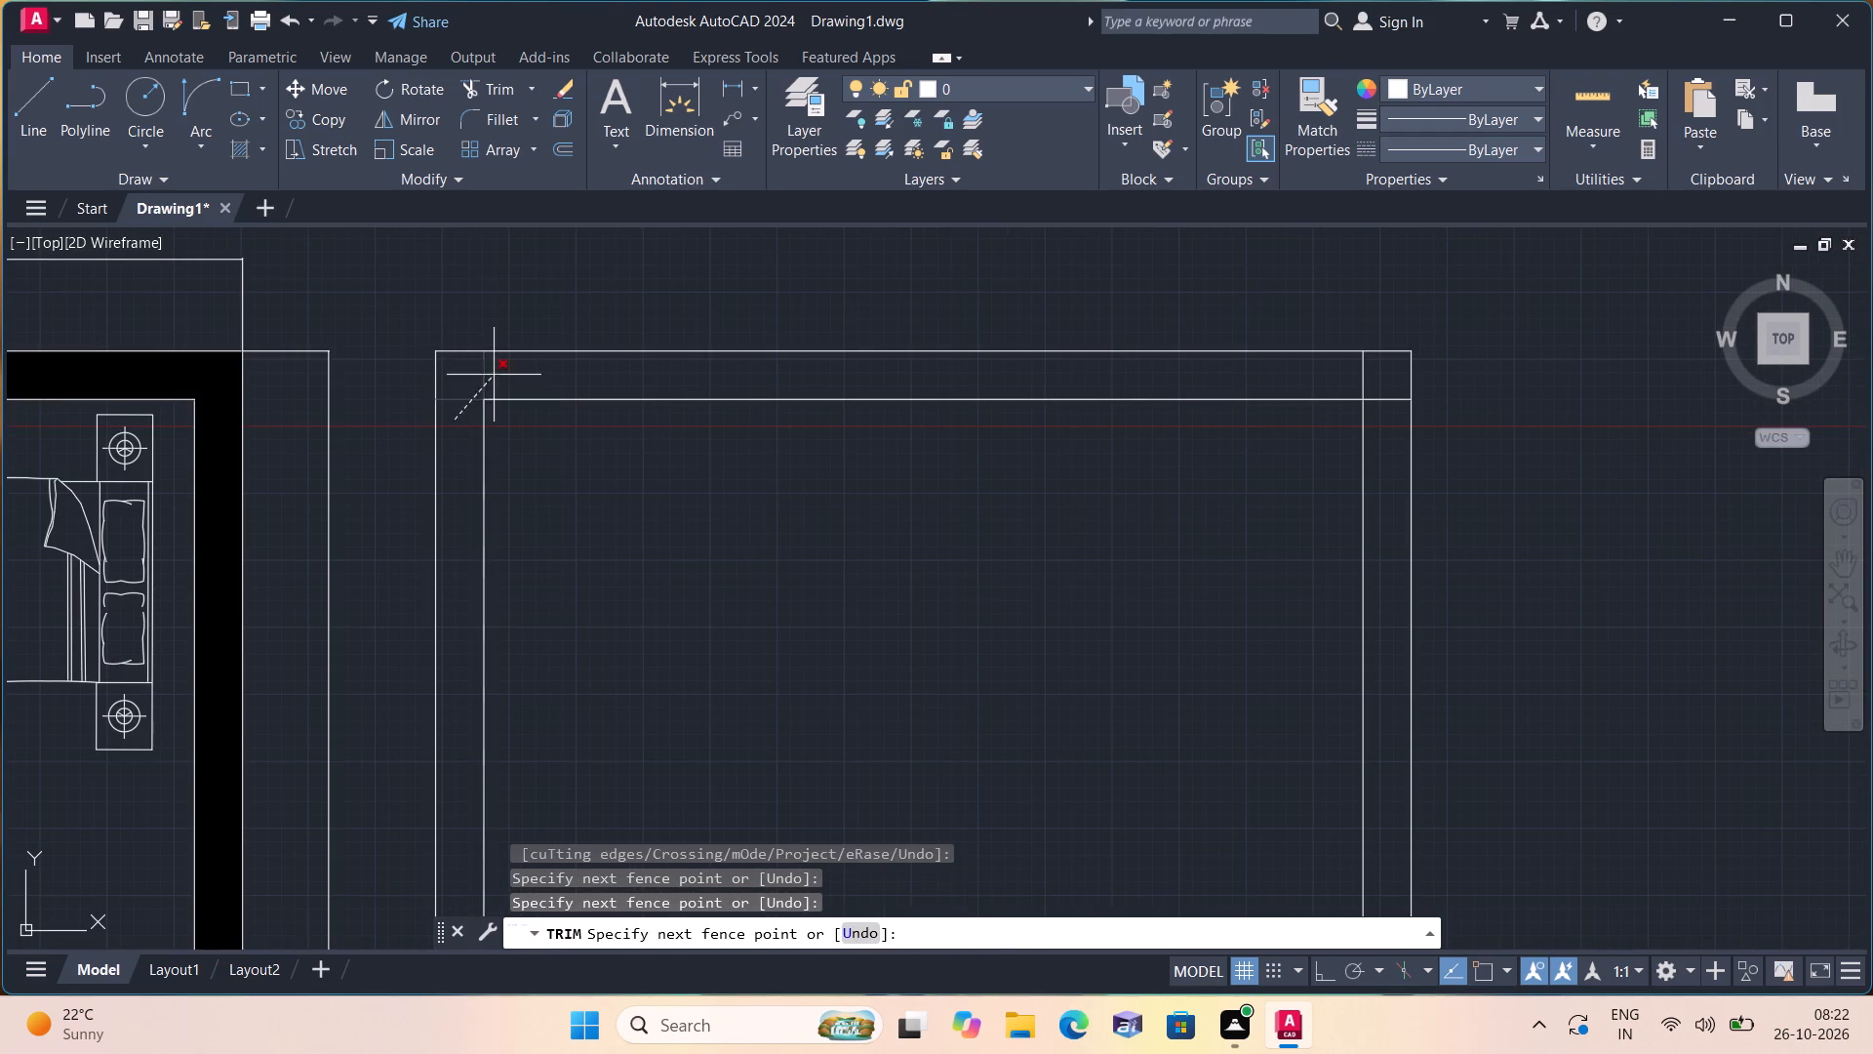
scroll(494, 375, down, 1)
scroll(1073, 414, up, 2)
drag(1034, 395, 1034, 377)
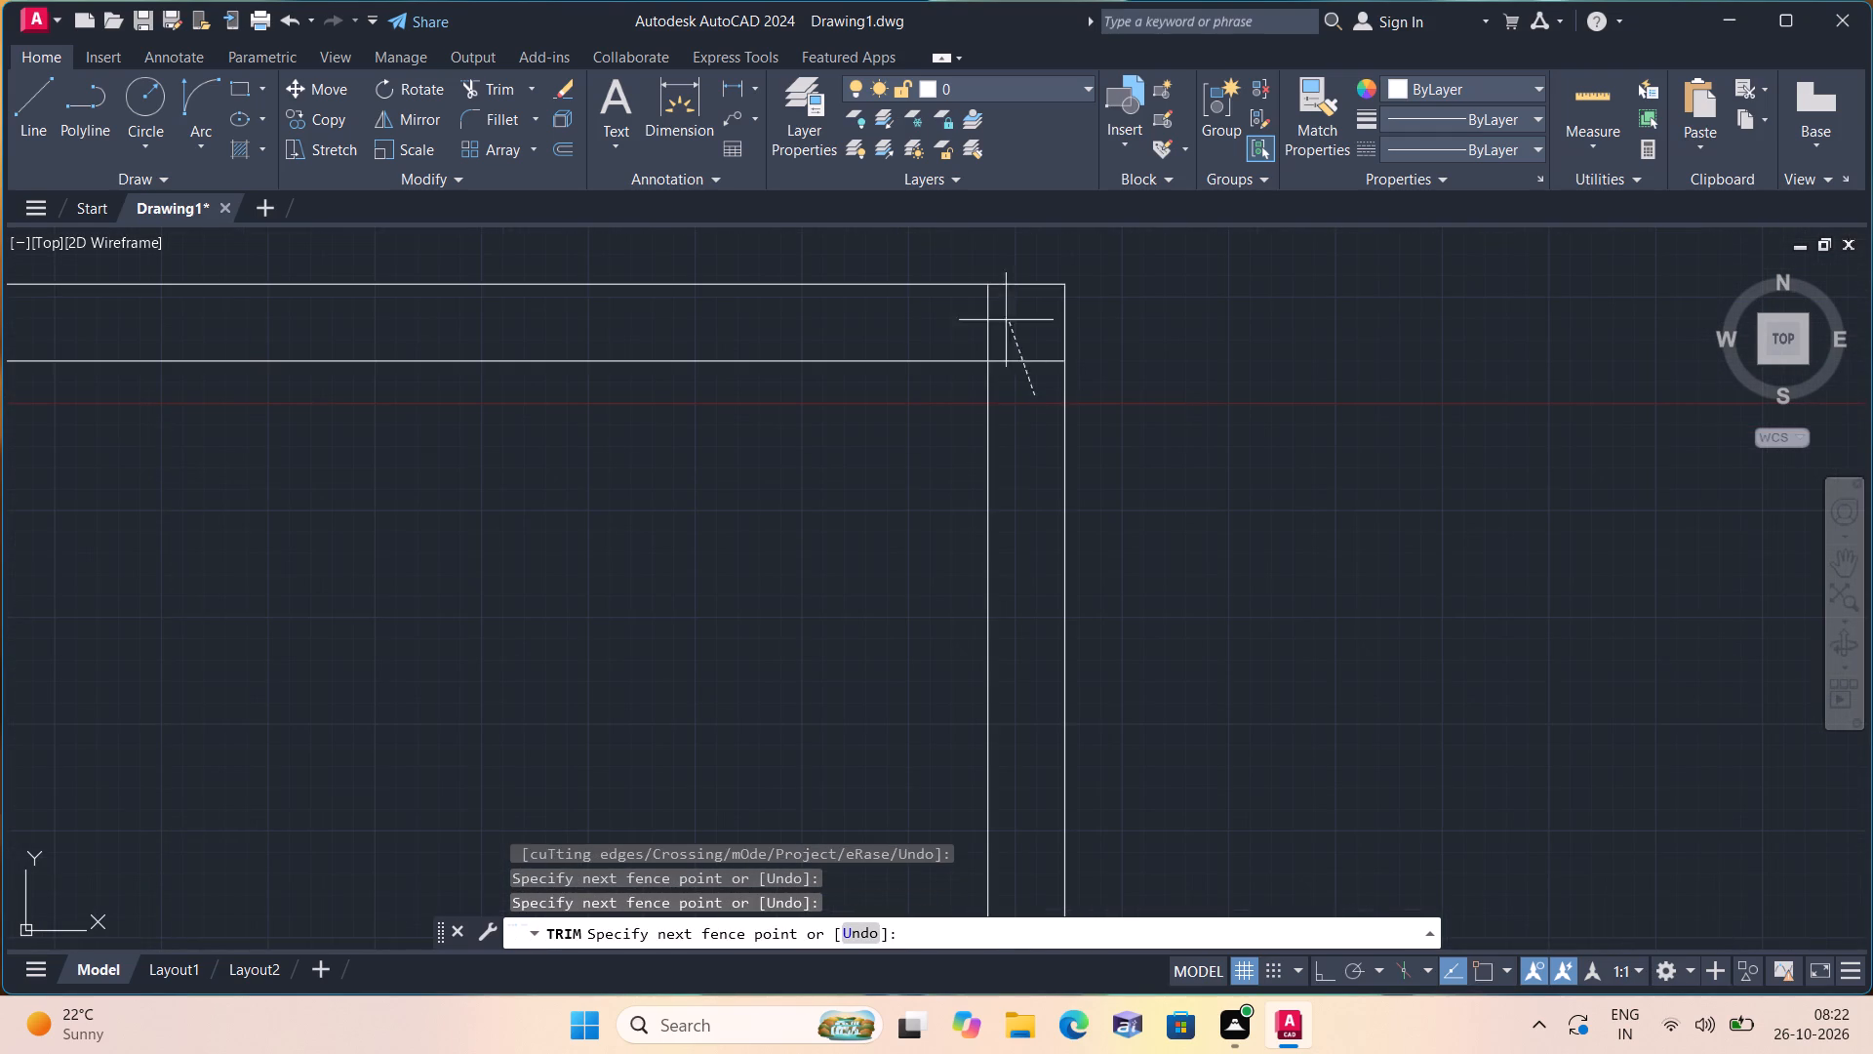
click(967, 312)
scroll(978, 320, down, 2)
middle_drag(1209, 488, 1188, 355)
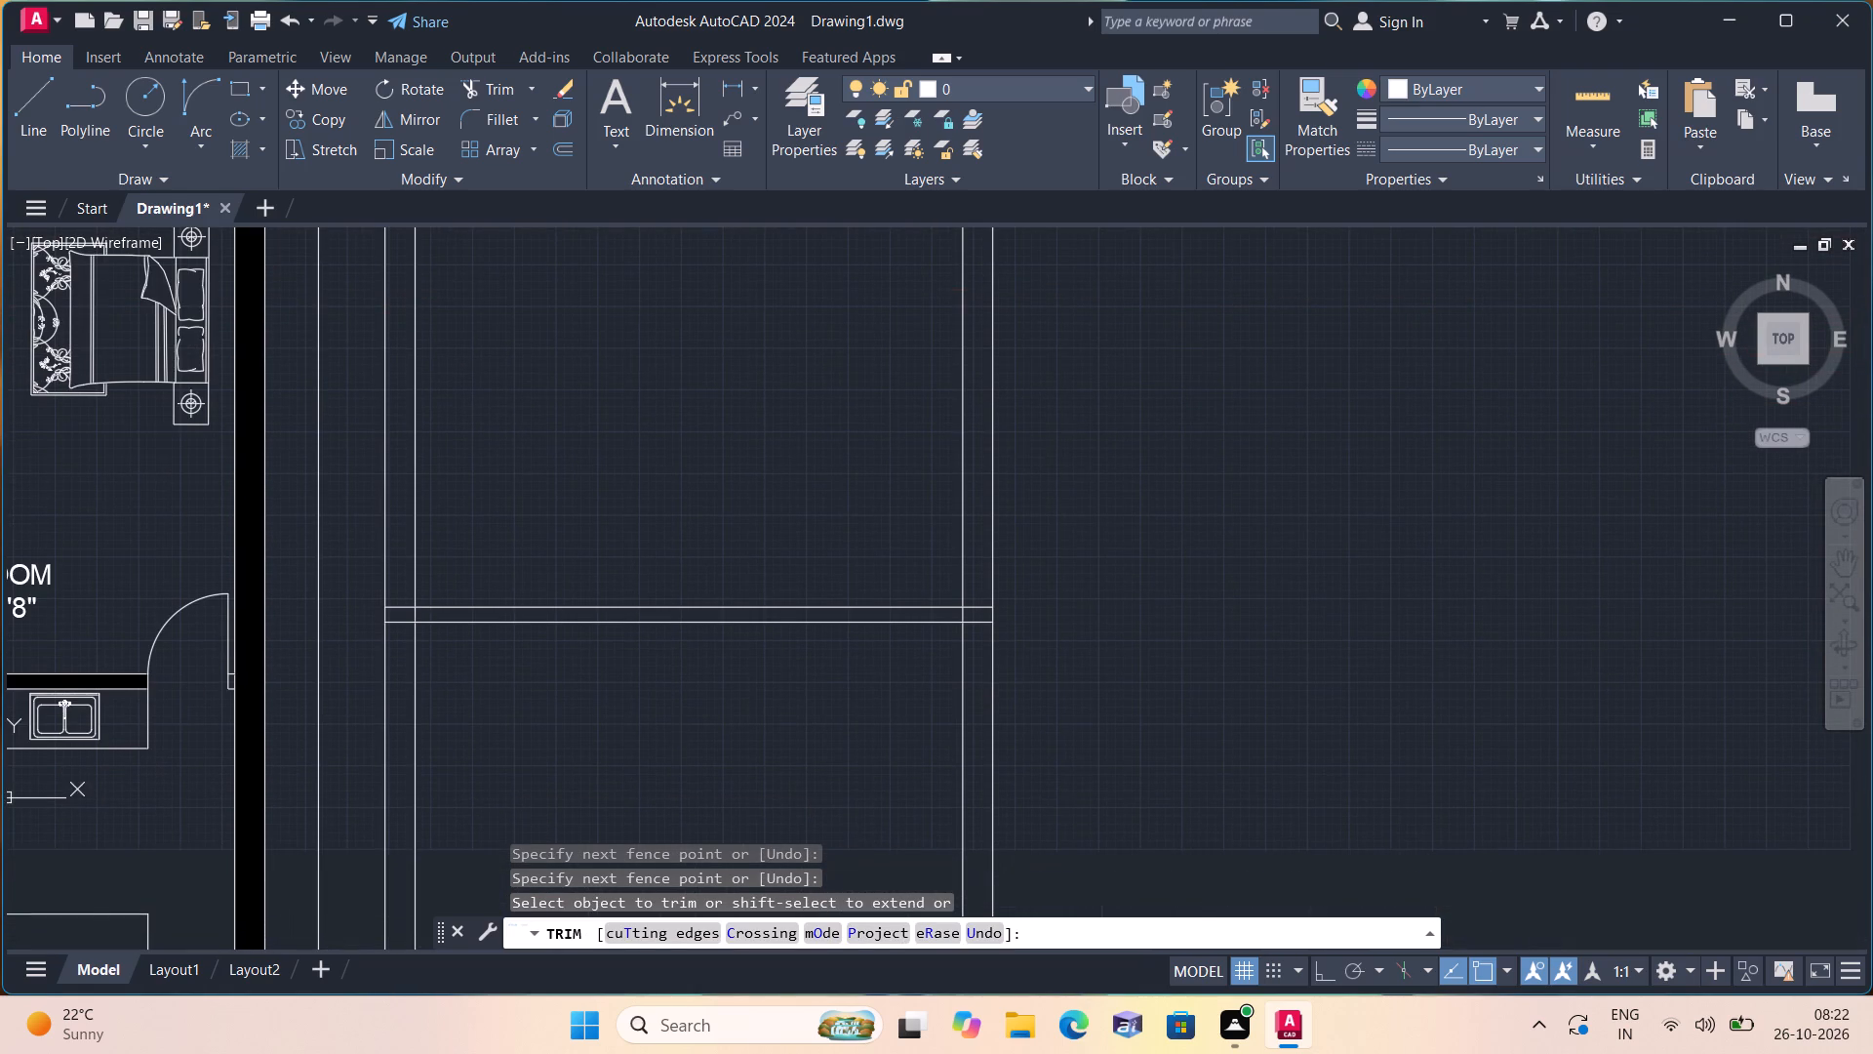
key(Escape)
Offset the lower line of the second plan's first horizontal partition 4' downward.
text(offe)
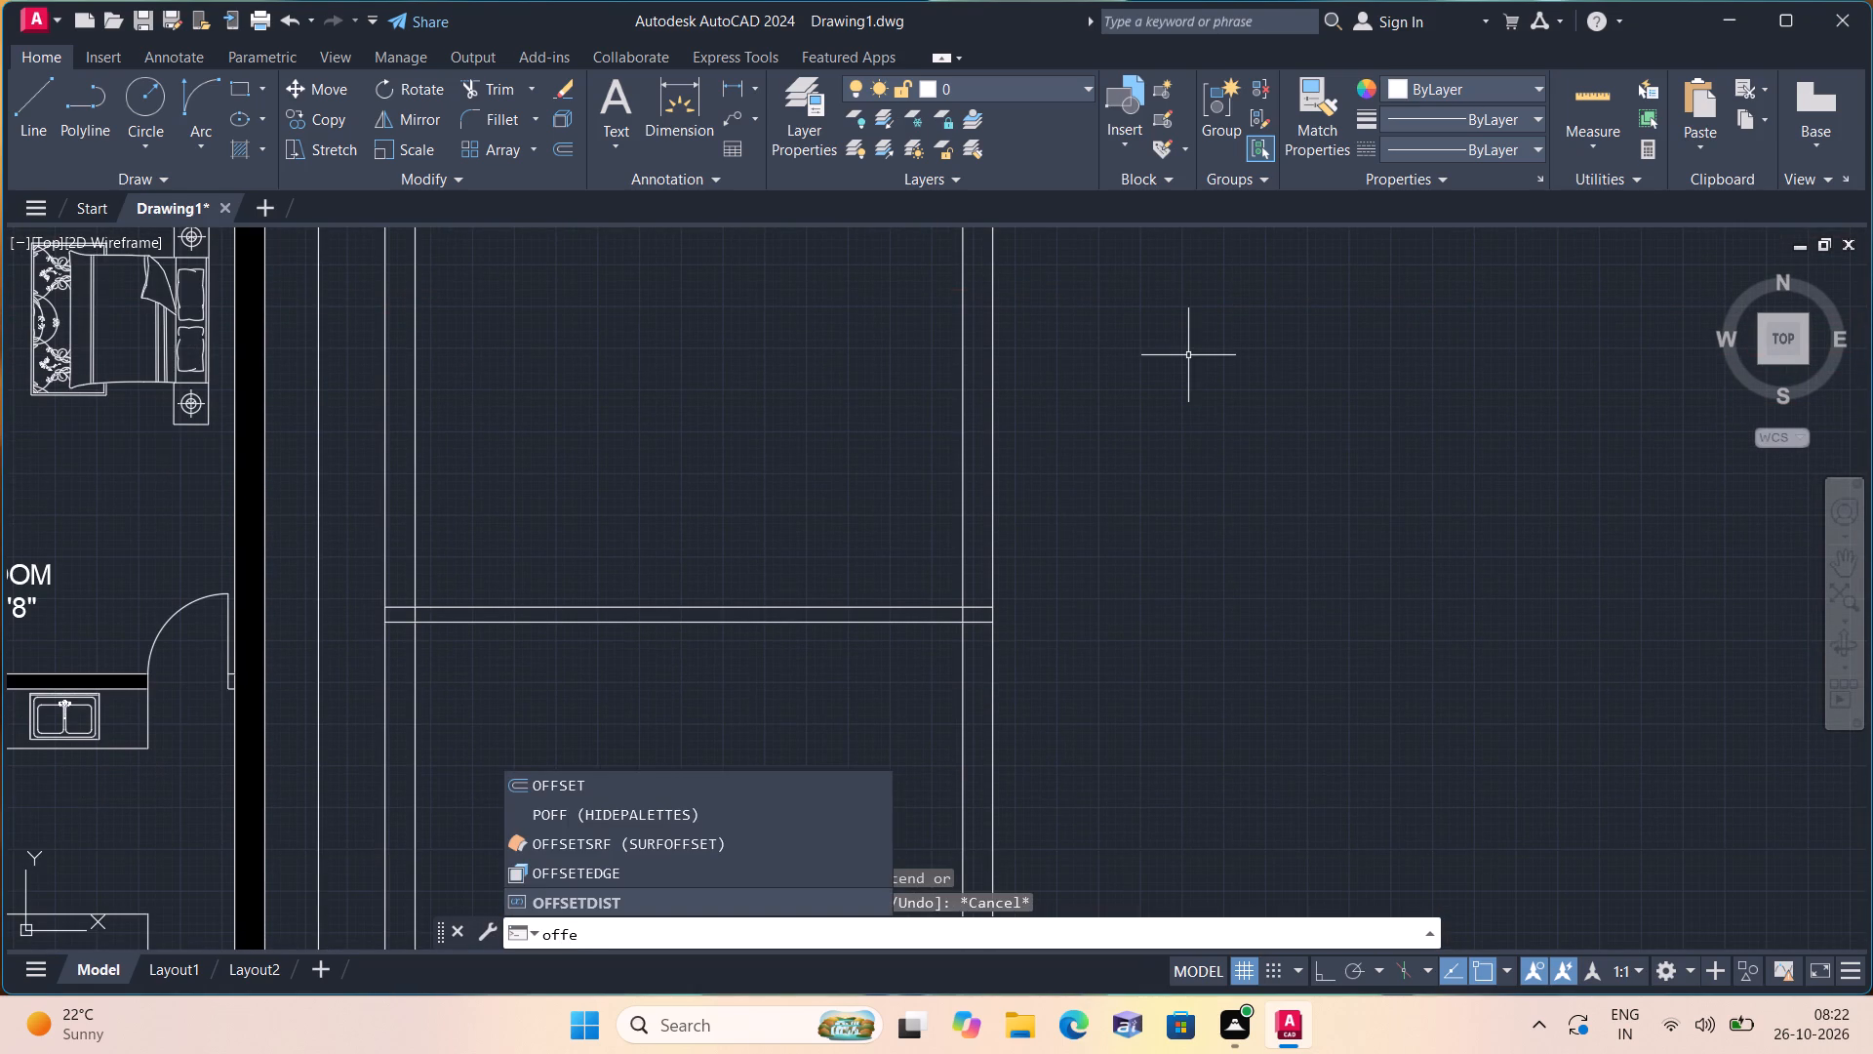
key(BackSpace)
text(set)
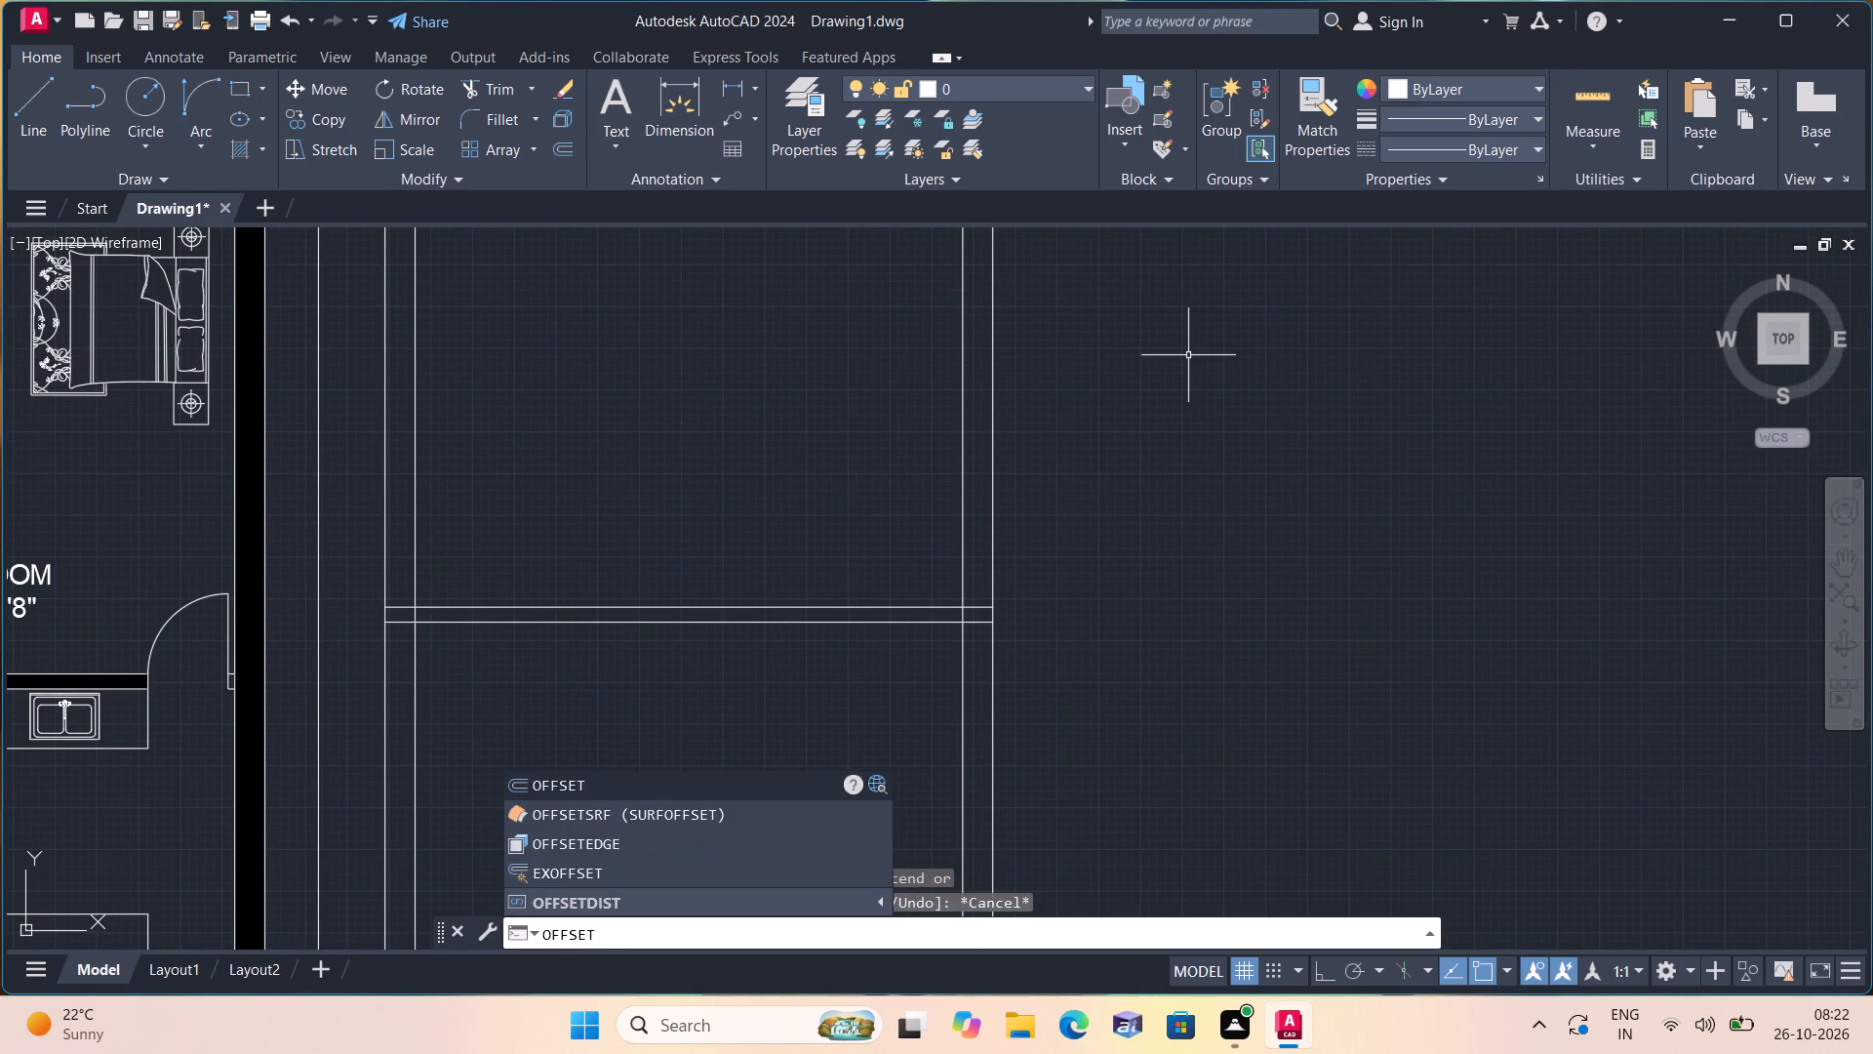
key(space)
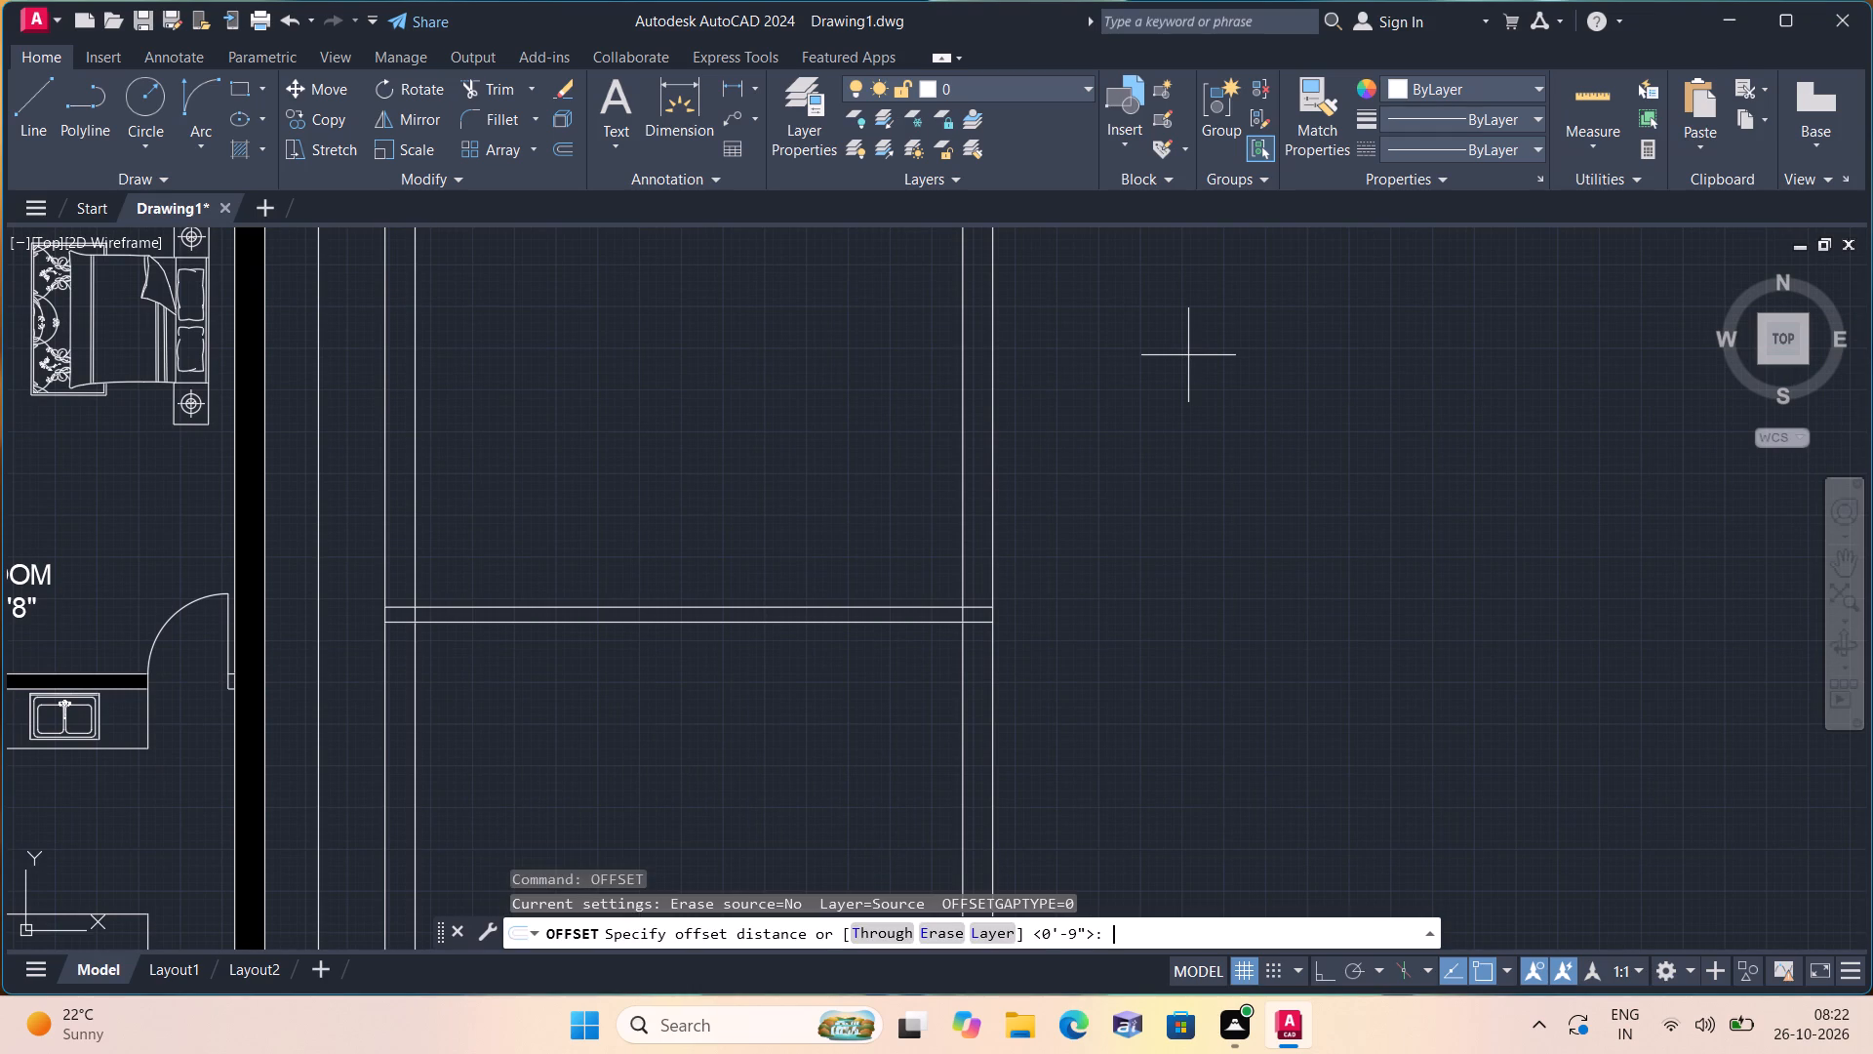
text(4')
key(space)
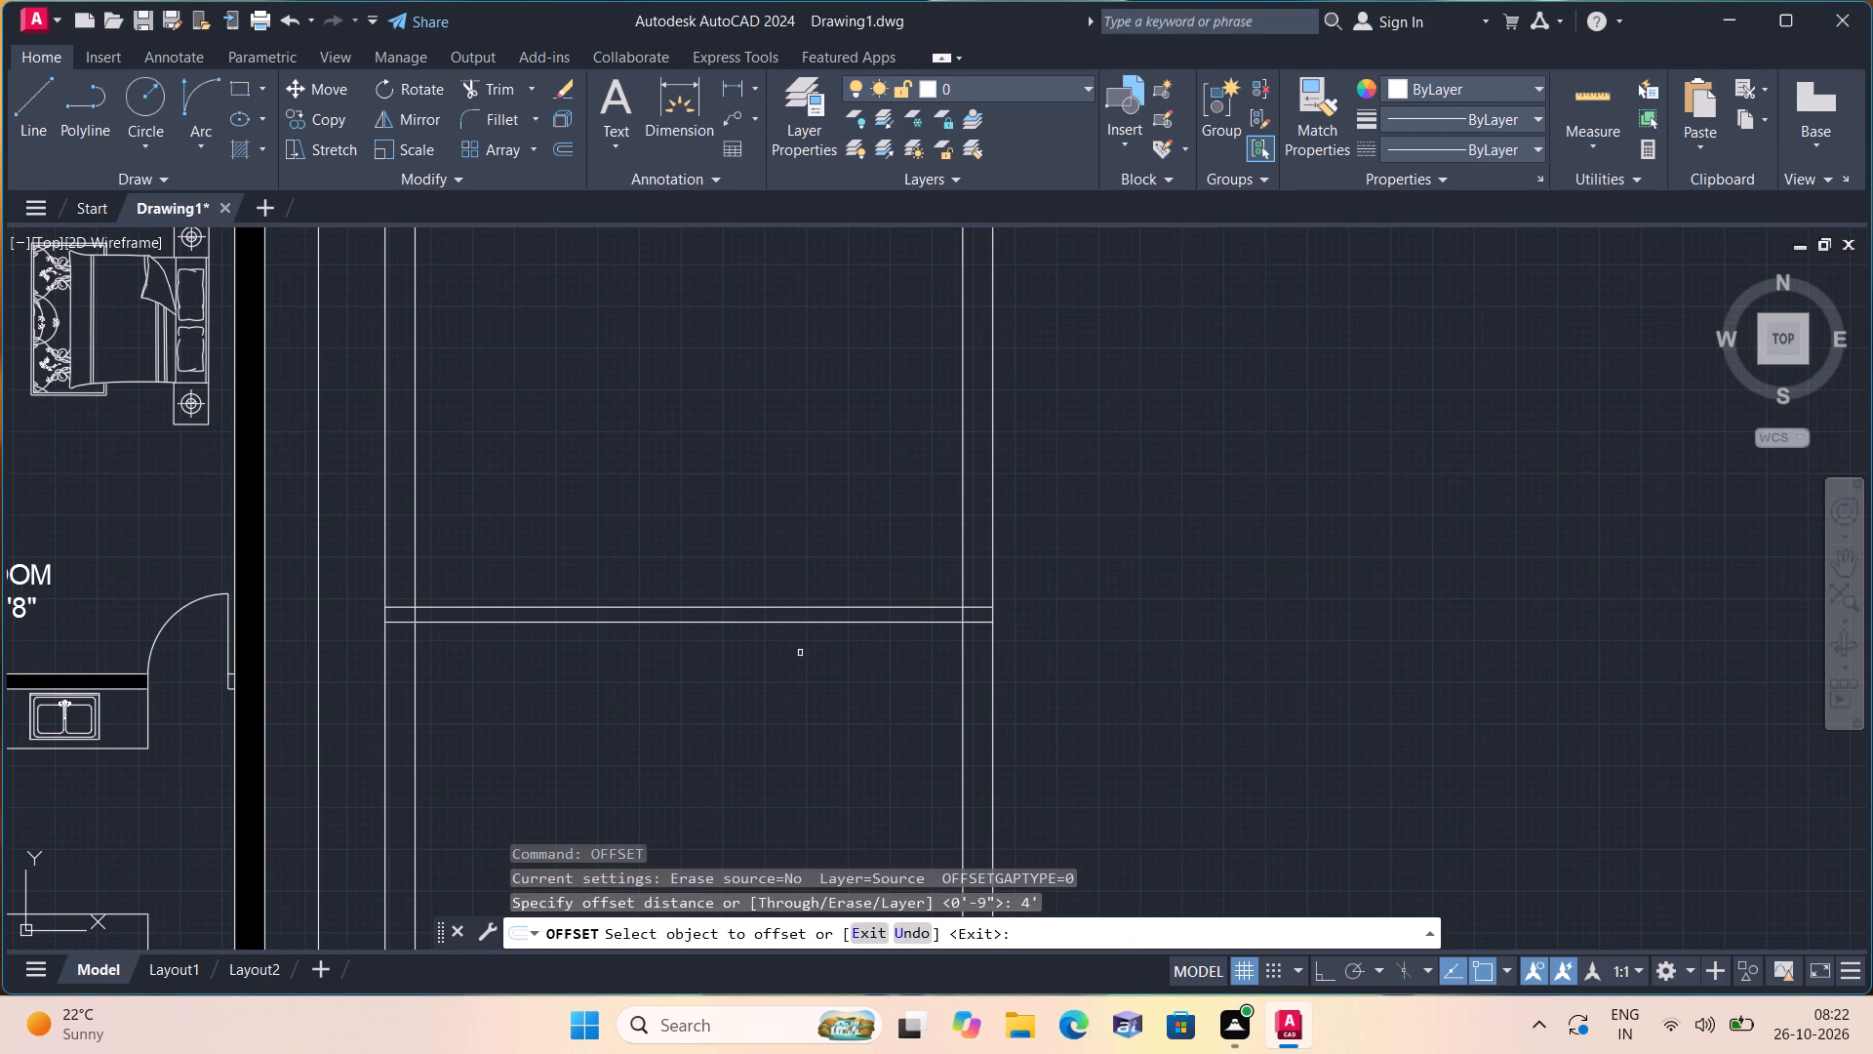
click(801, 625)
click(806, 684)
middle_drag(792, 659, 776, 538)
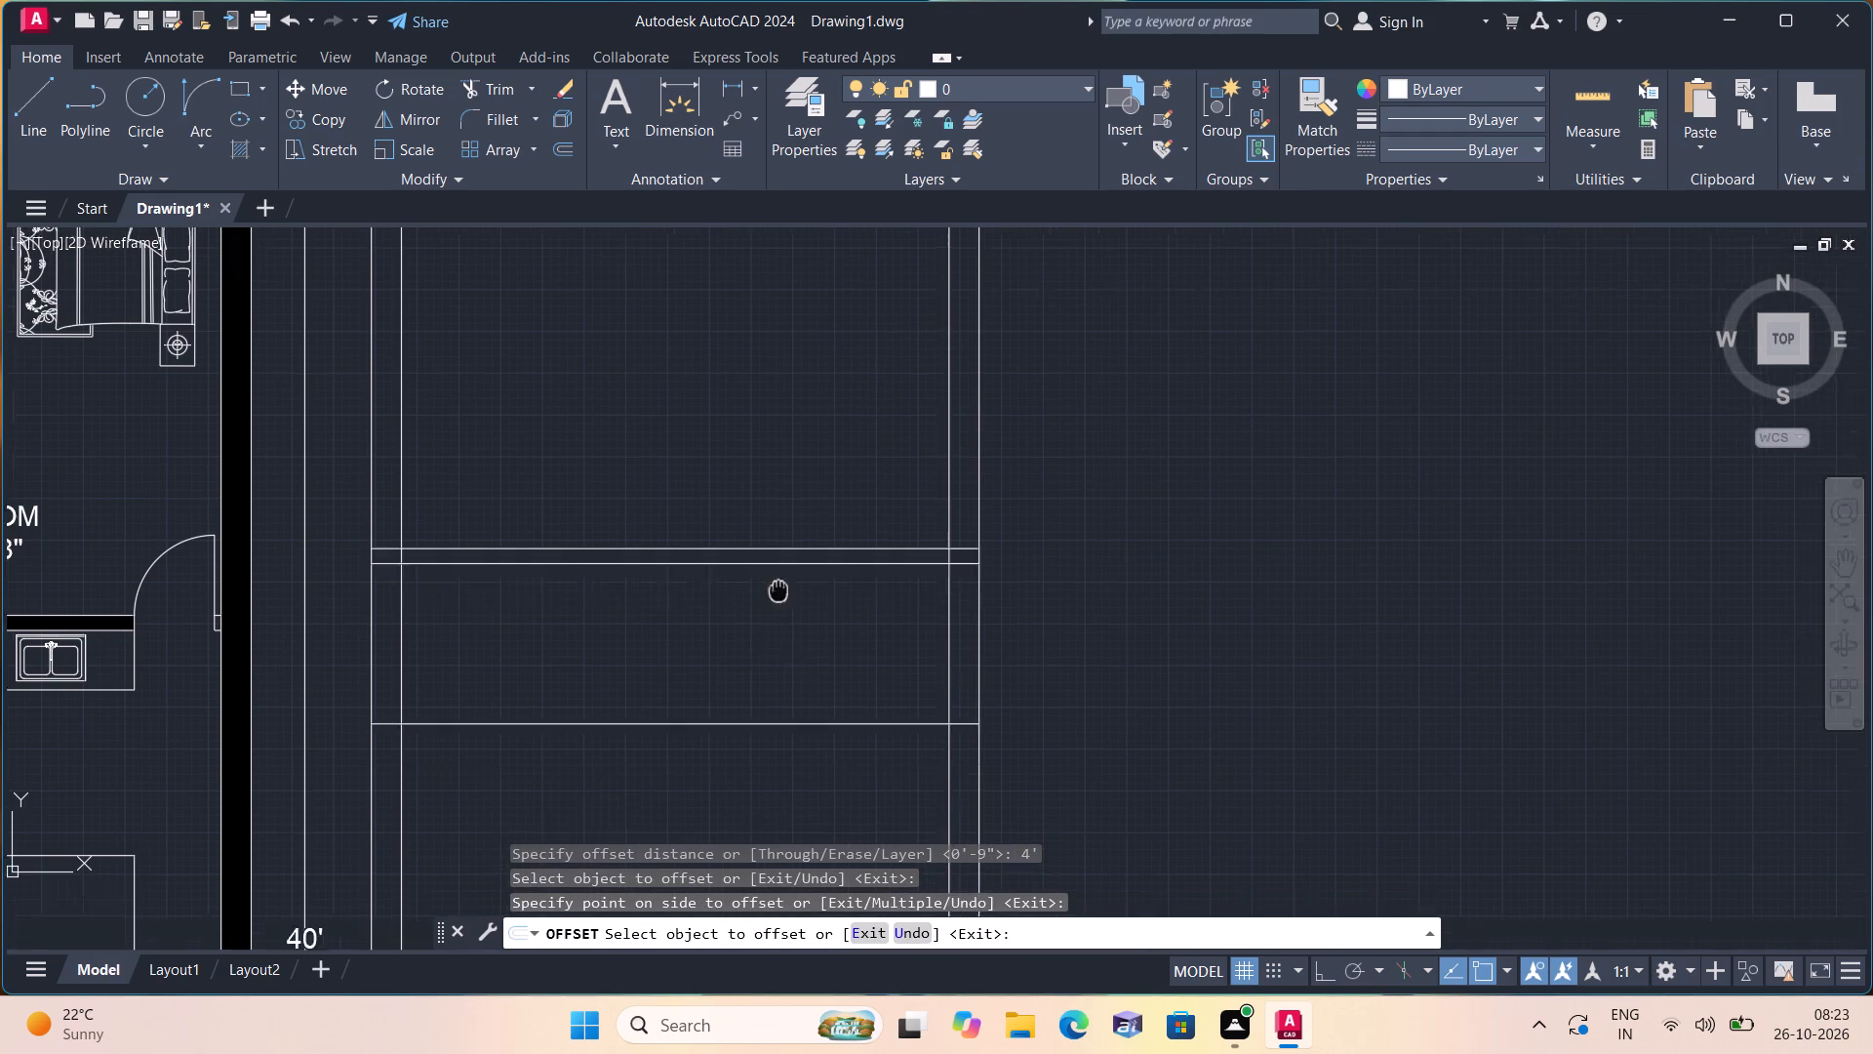
middle_drag(776, 538, 768, 440)
key(space)
Offset the new horizontal line 4.5" downward to form the second partition's thickness.
key(space)
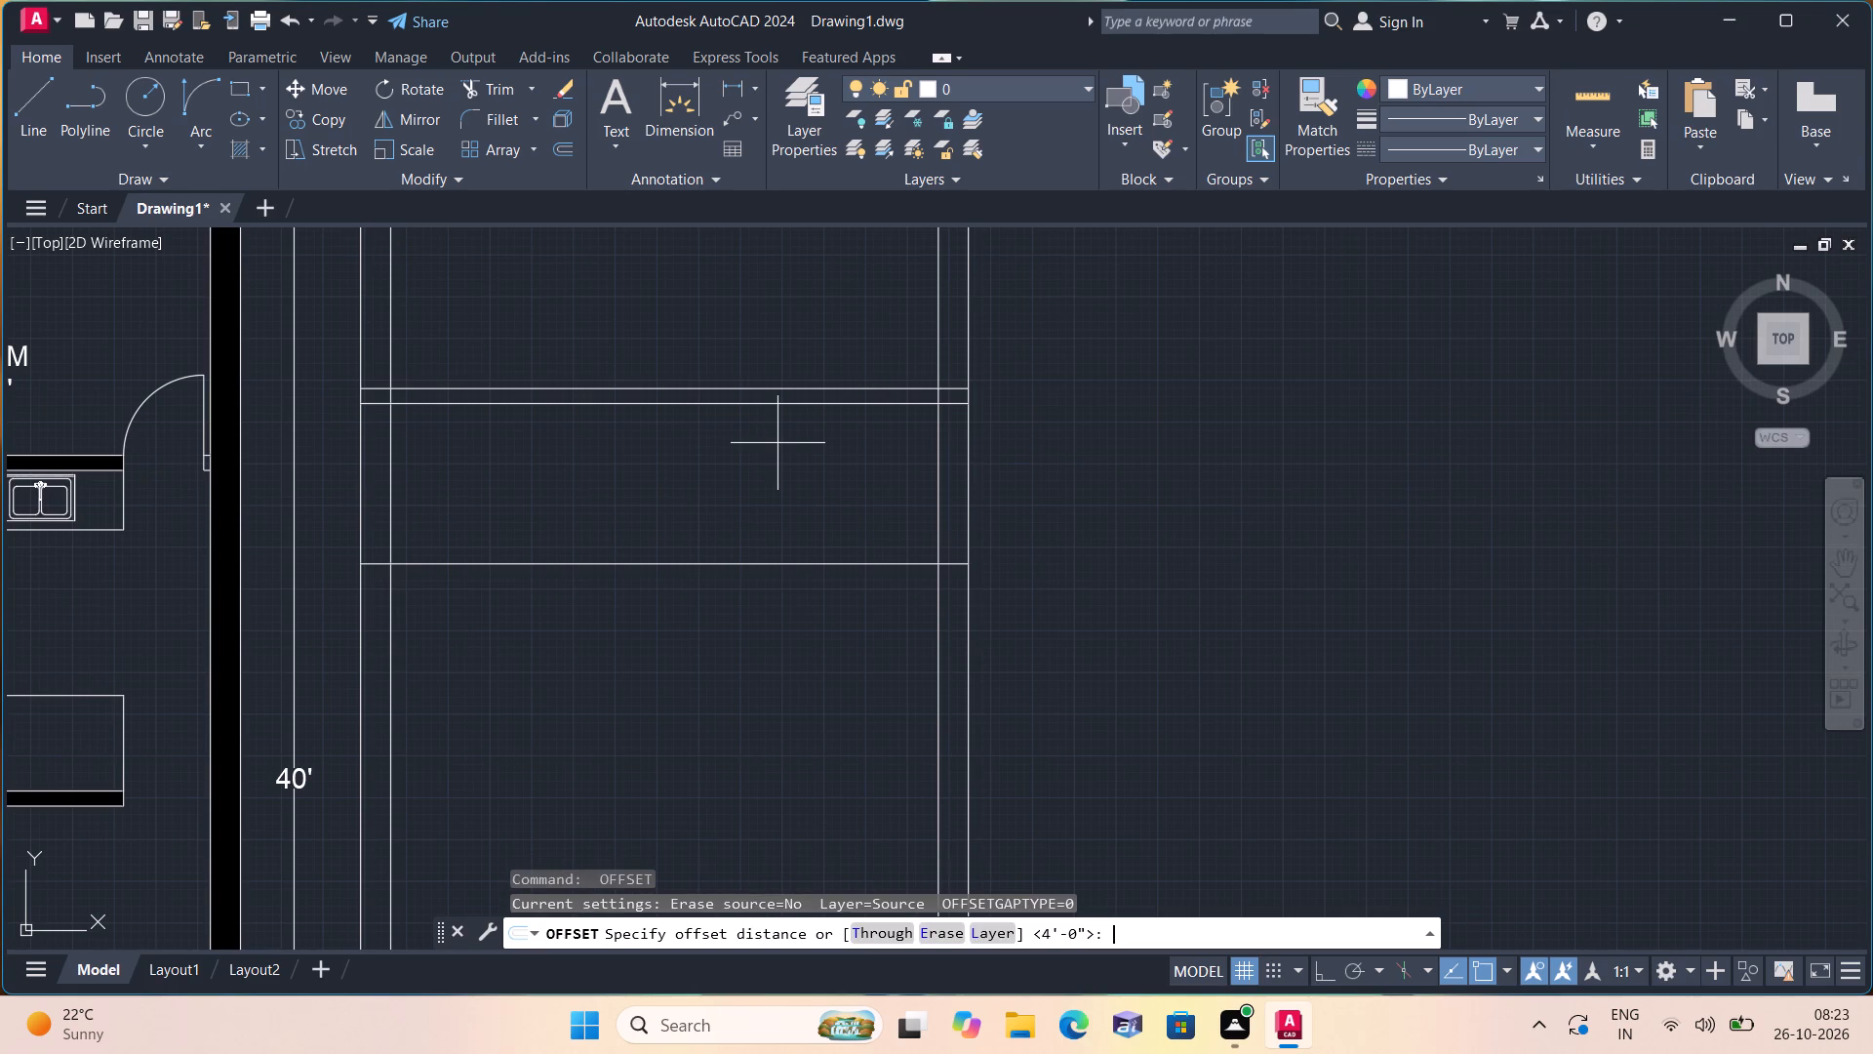
text(4.5")
key(space)
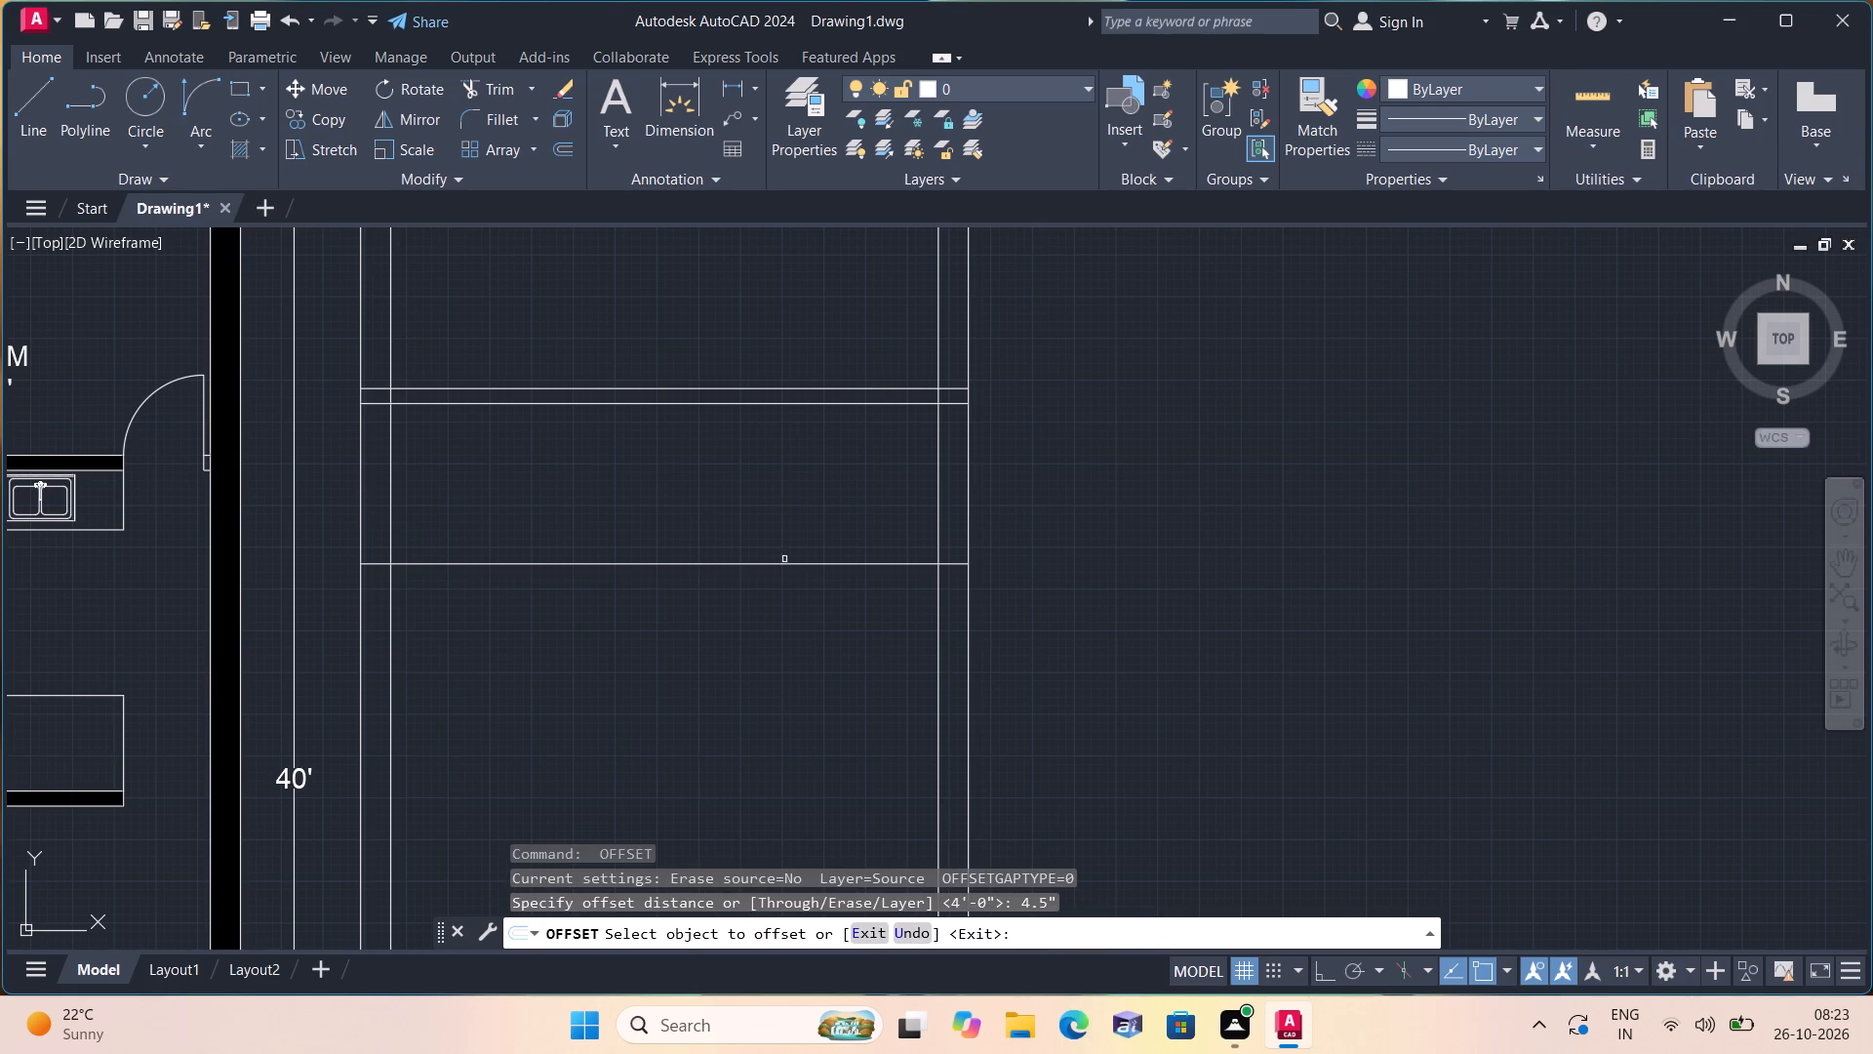
click(784, 559)
click(788, 564)
click(790, 645)
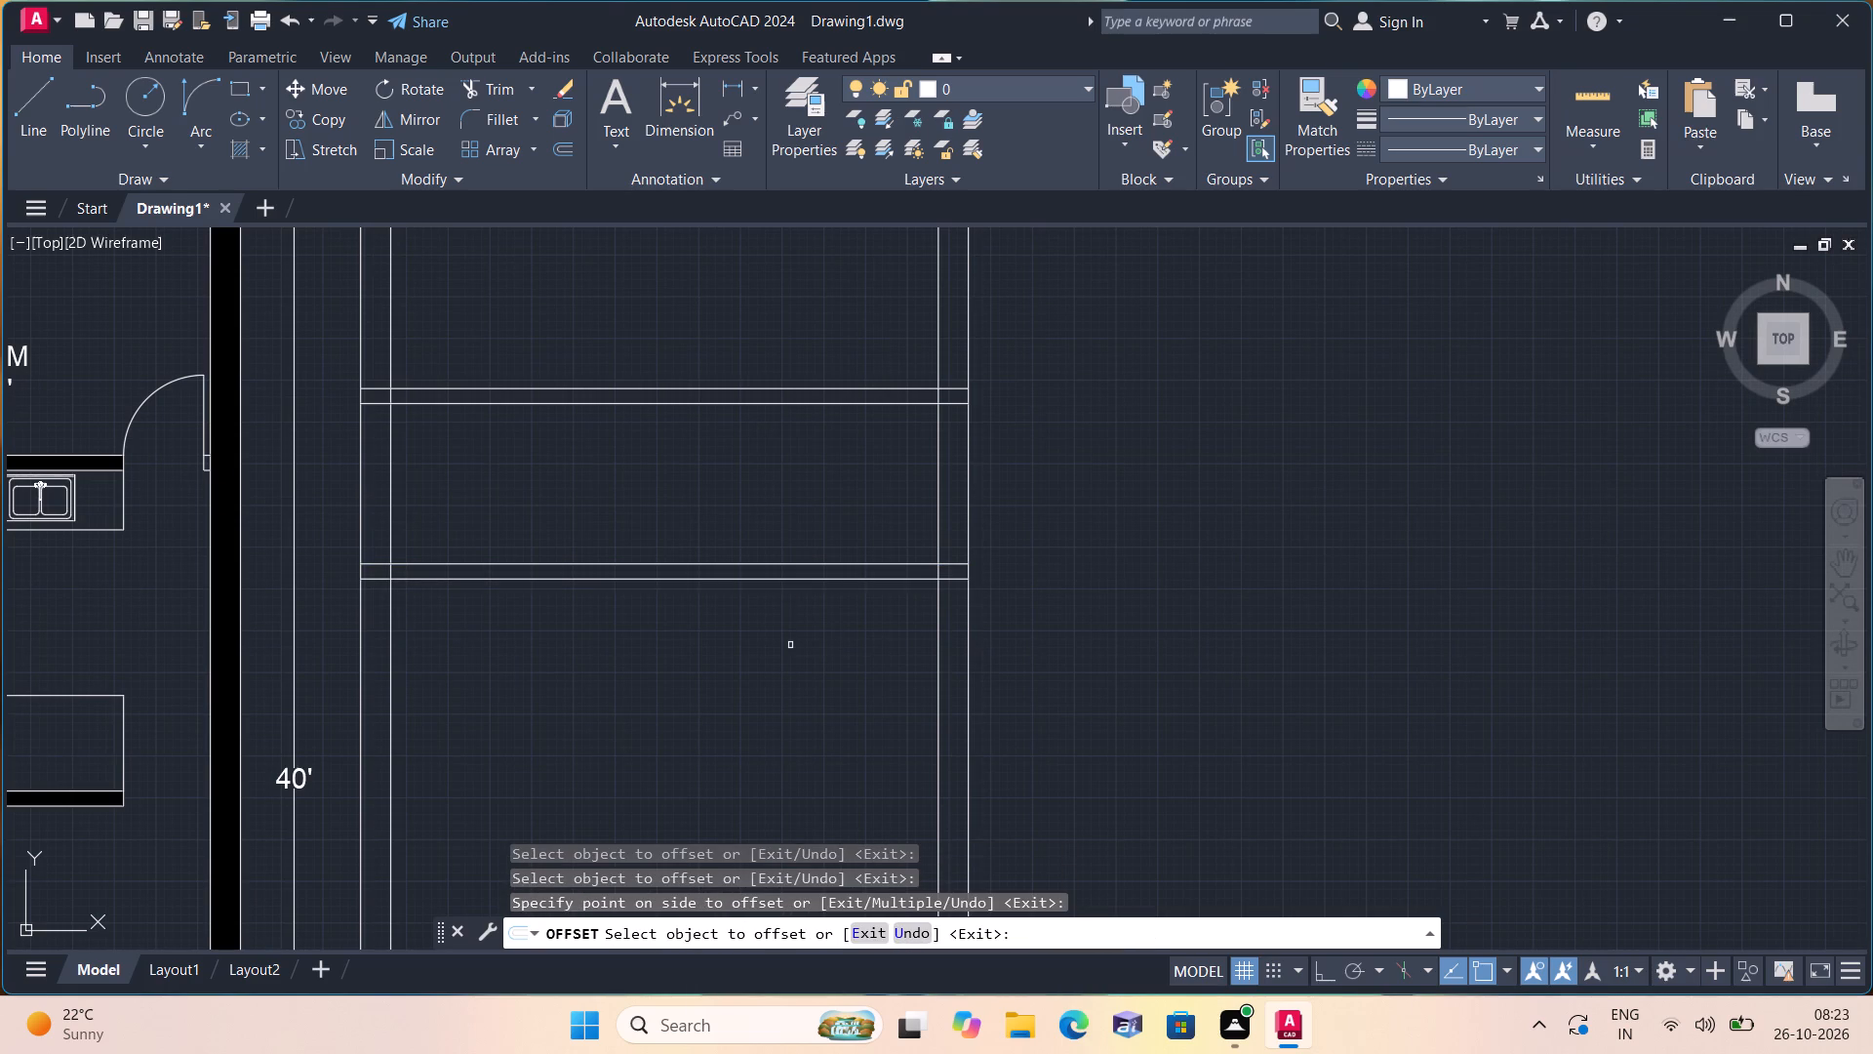
key(space)
Offset the second partition's lower line 7'8" downward.
key(space)
text(7'8")
key(space)
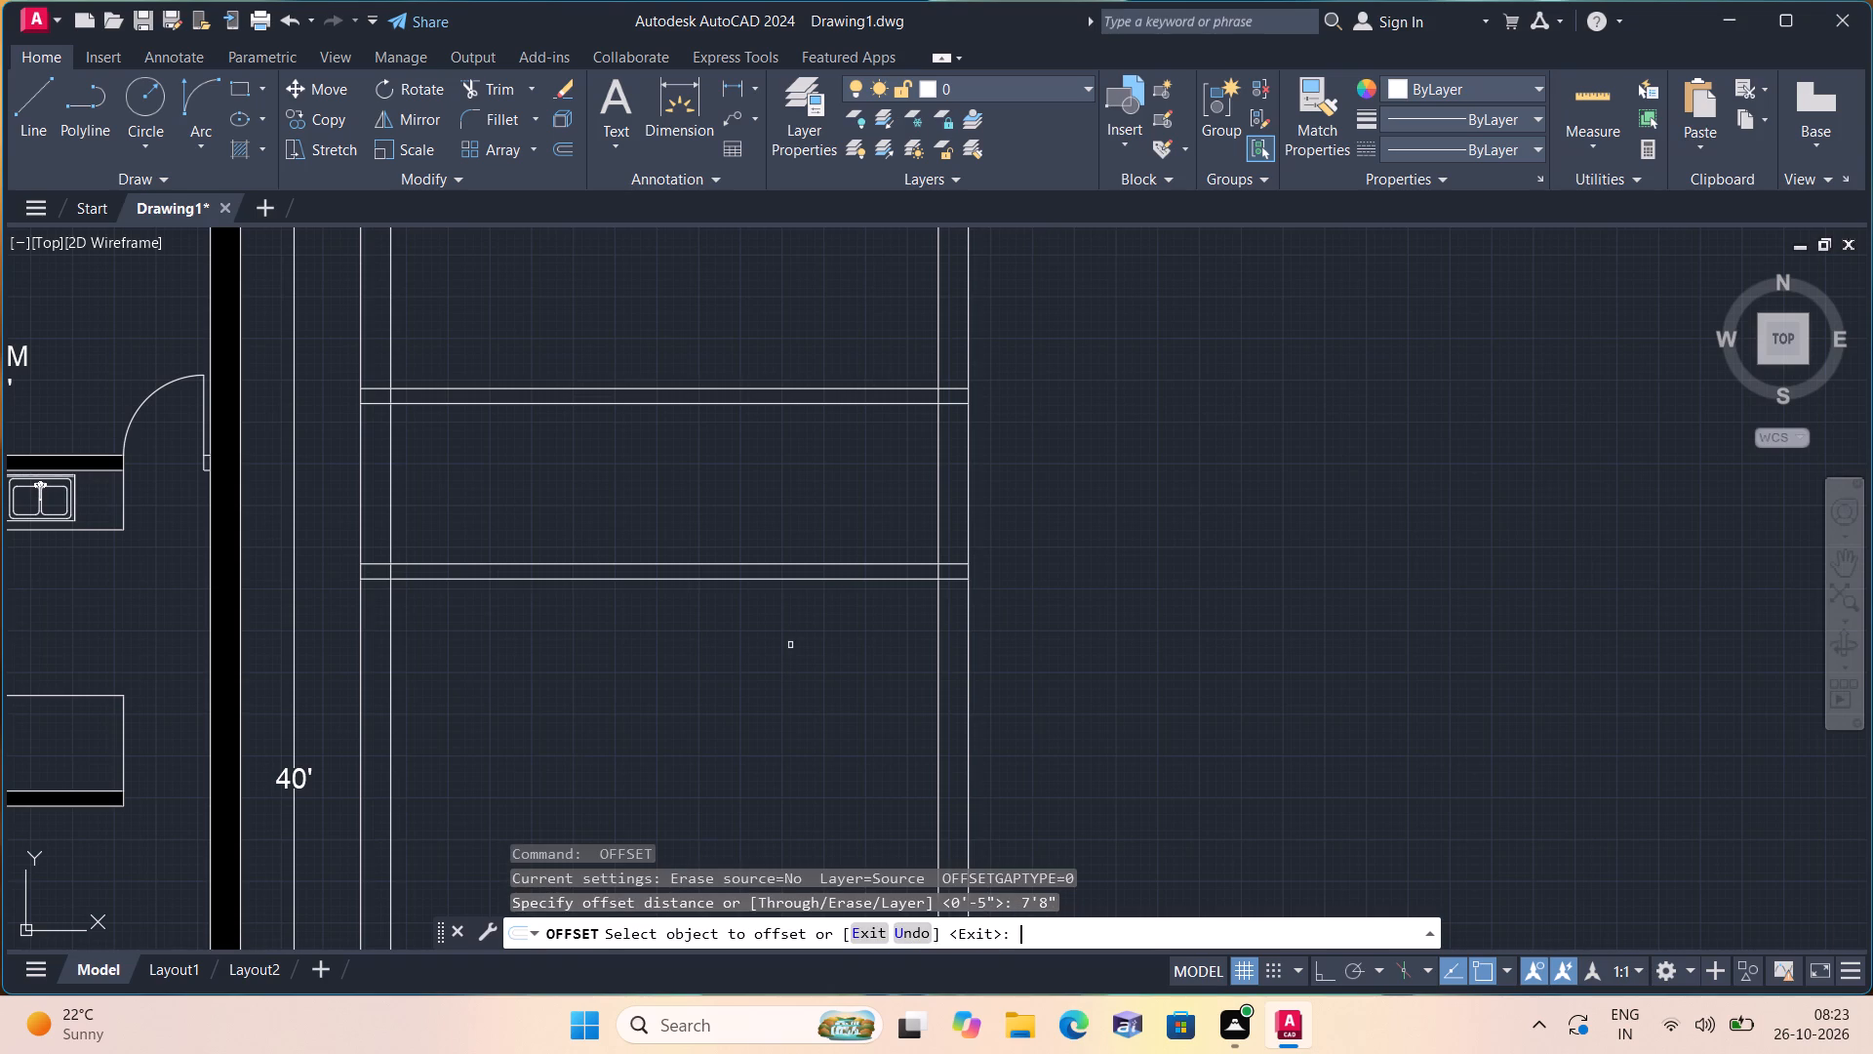
click(832, 576)
click(823, 720)
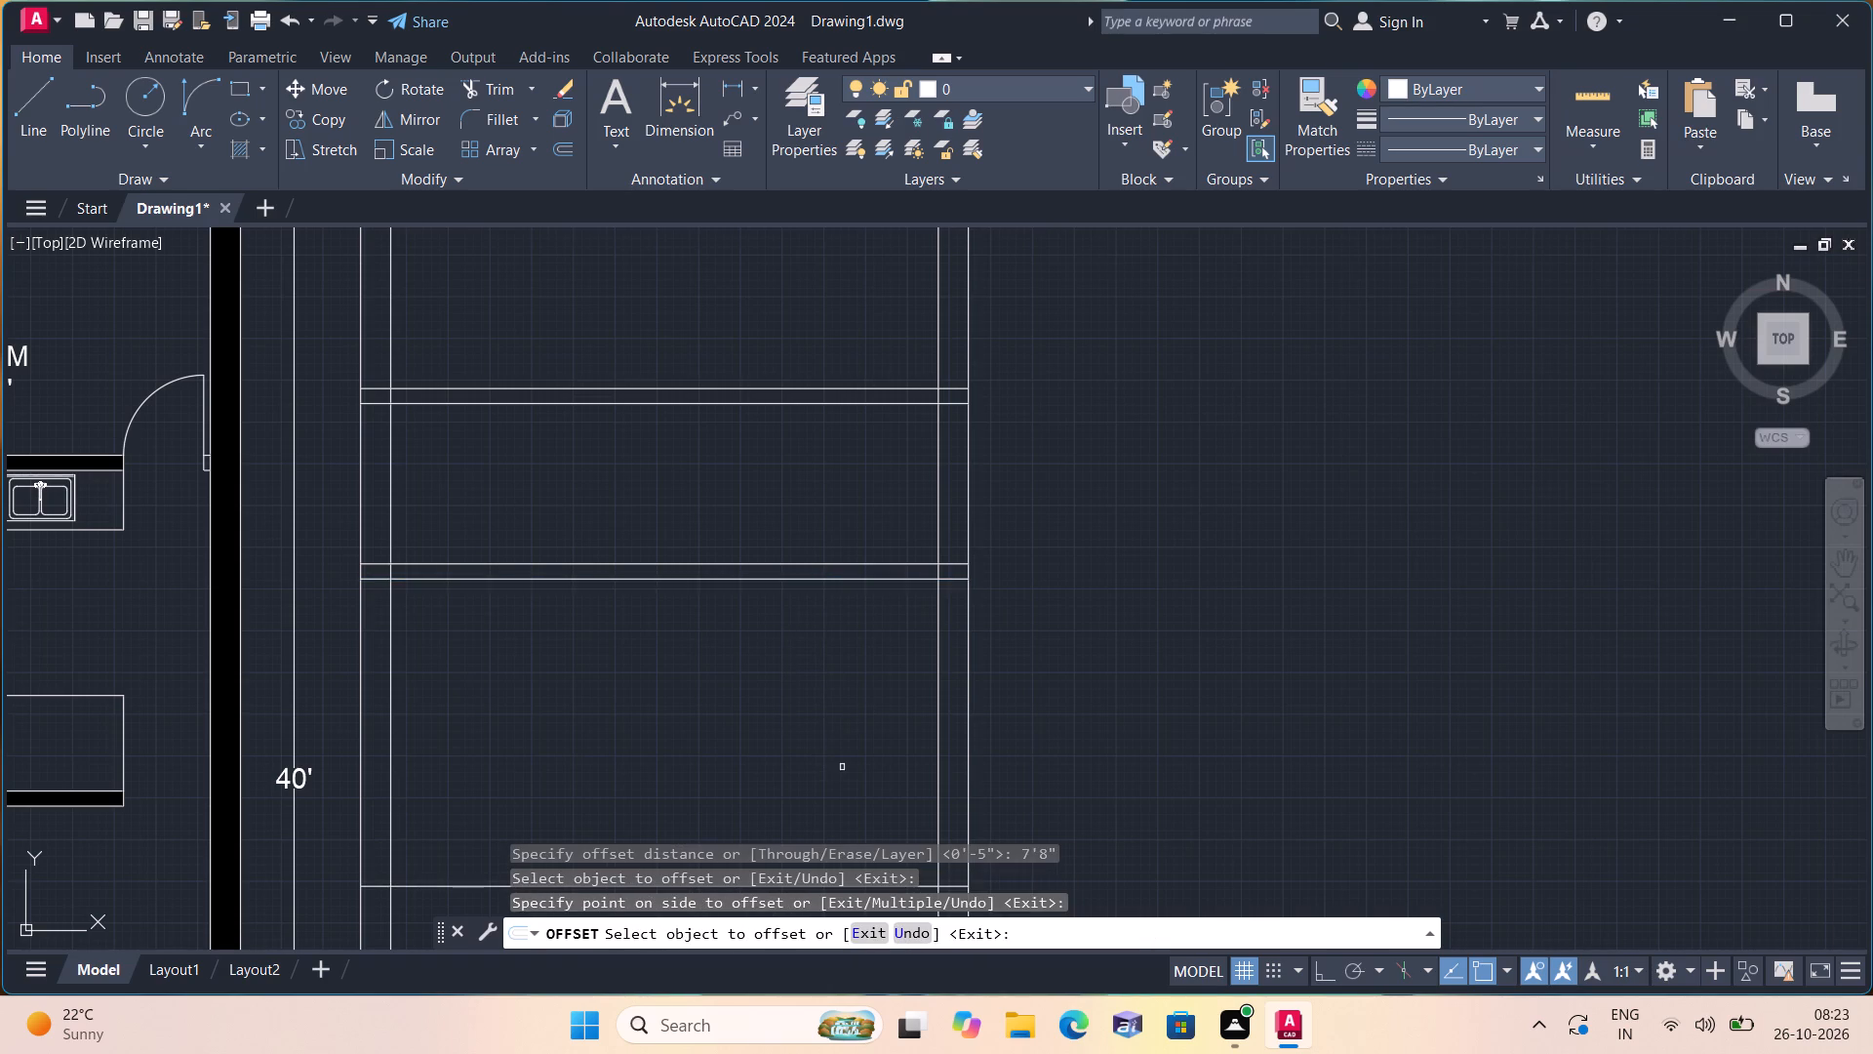
scroll(840, 767, down, 1)
middle_drag(830, 764, 790, 447)
key(space)
Offset the new horizontal line 4.5" downward to form the third partition's thickness.
key(space)
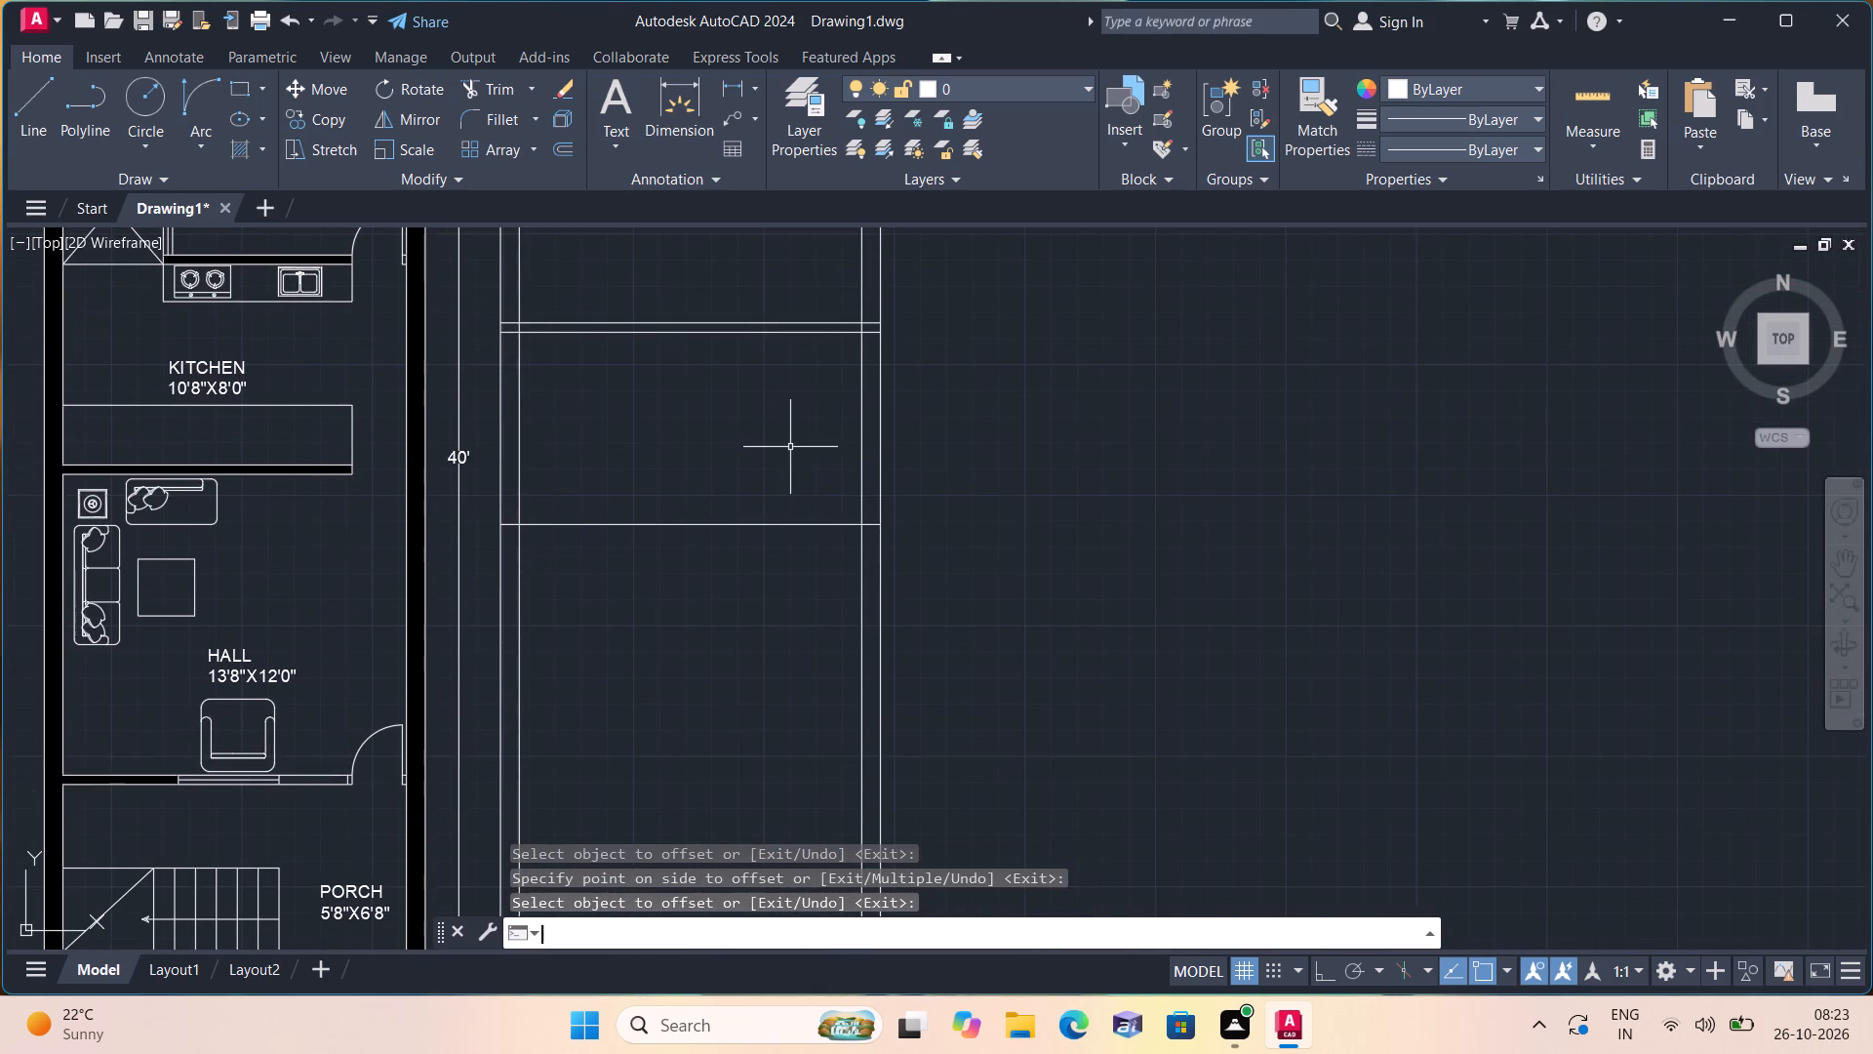
text(4.5")
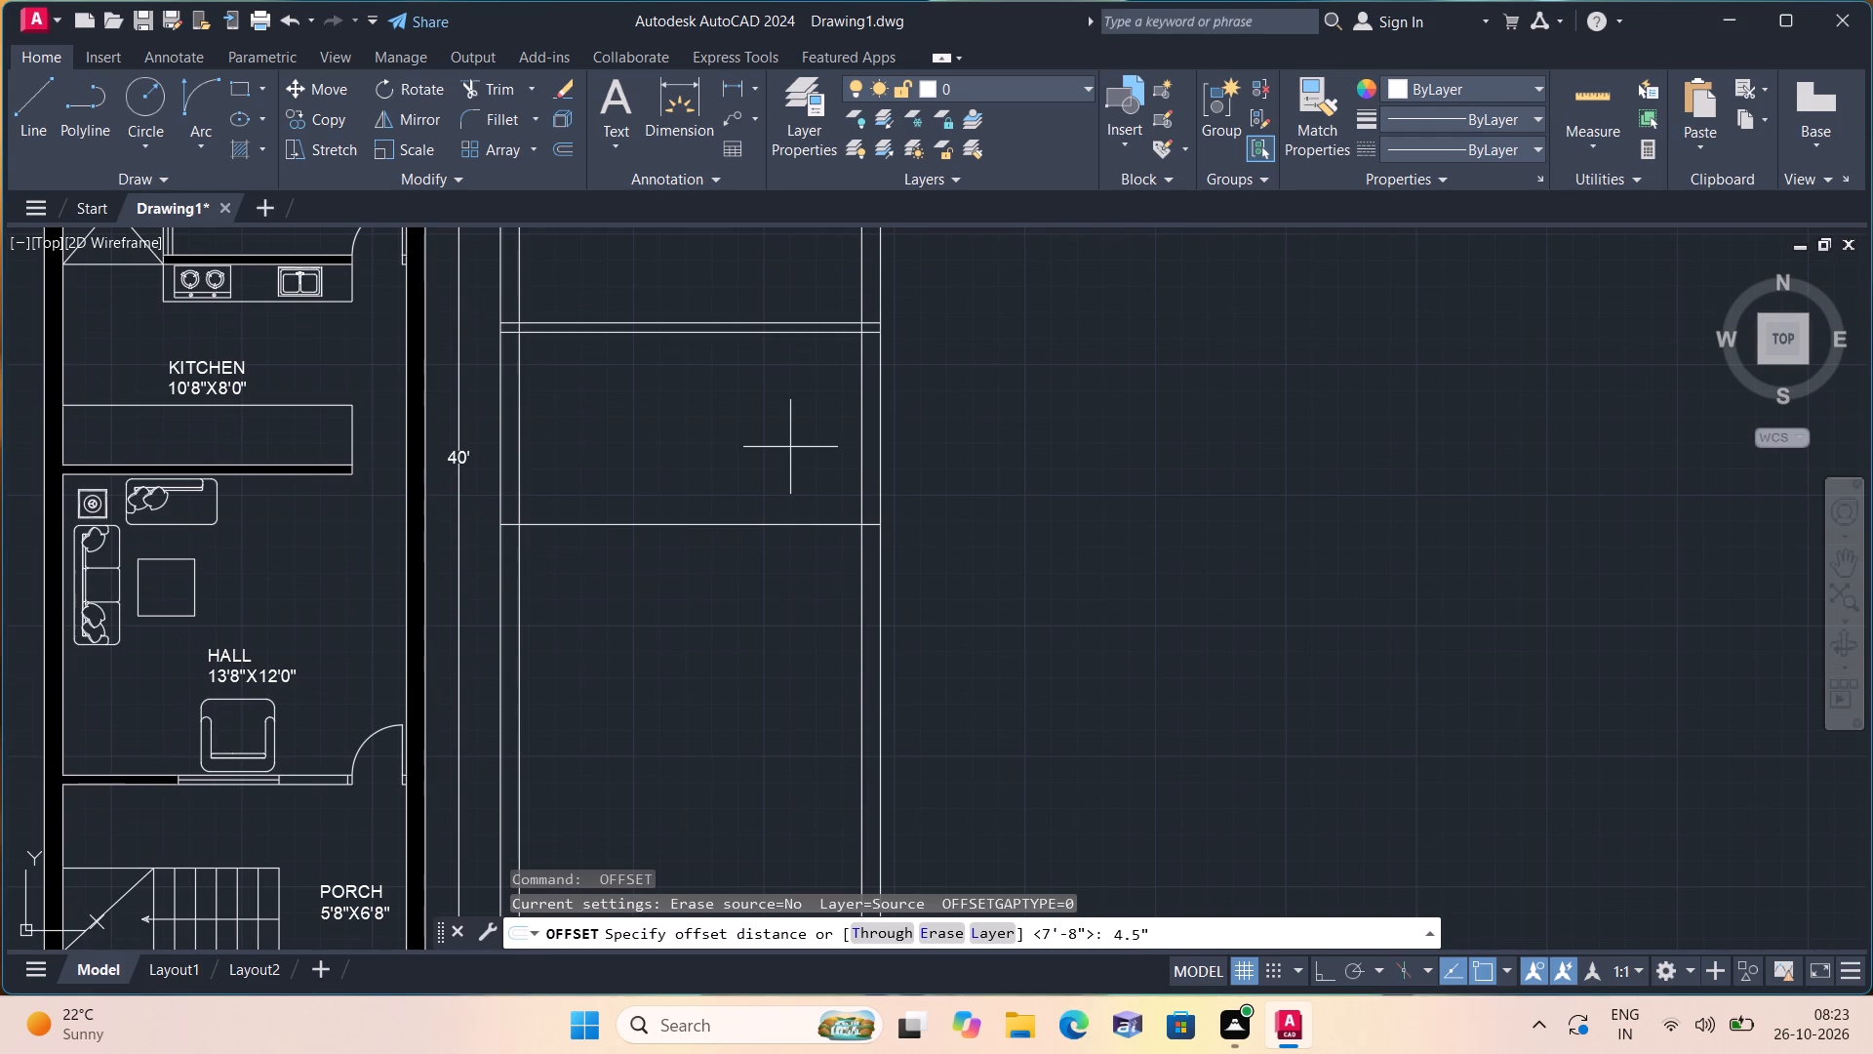
key(space)
click(800, 524)
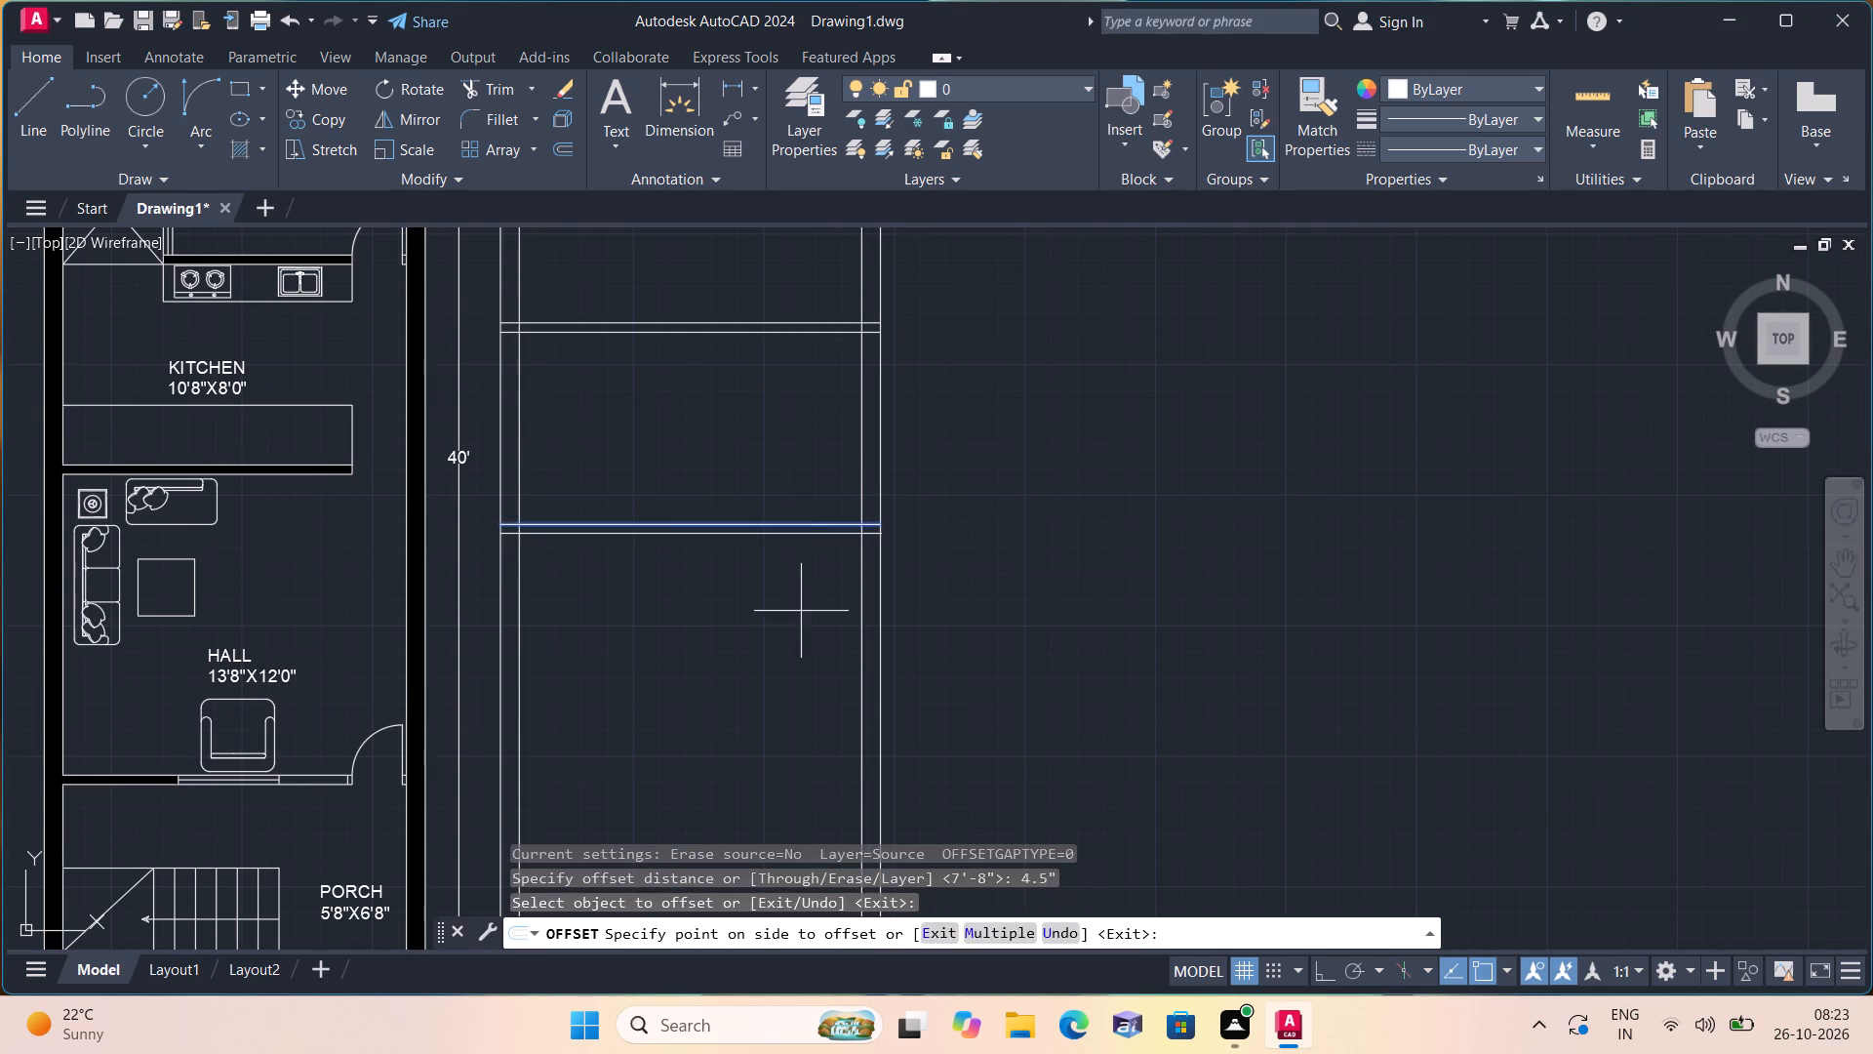
click(801, 613)
key(space)
Offset the third partition's lower line 10' downward.
key(space)
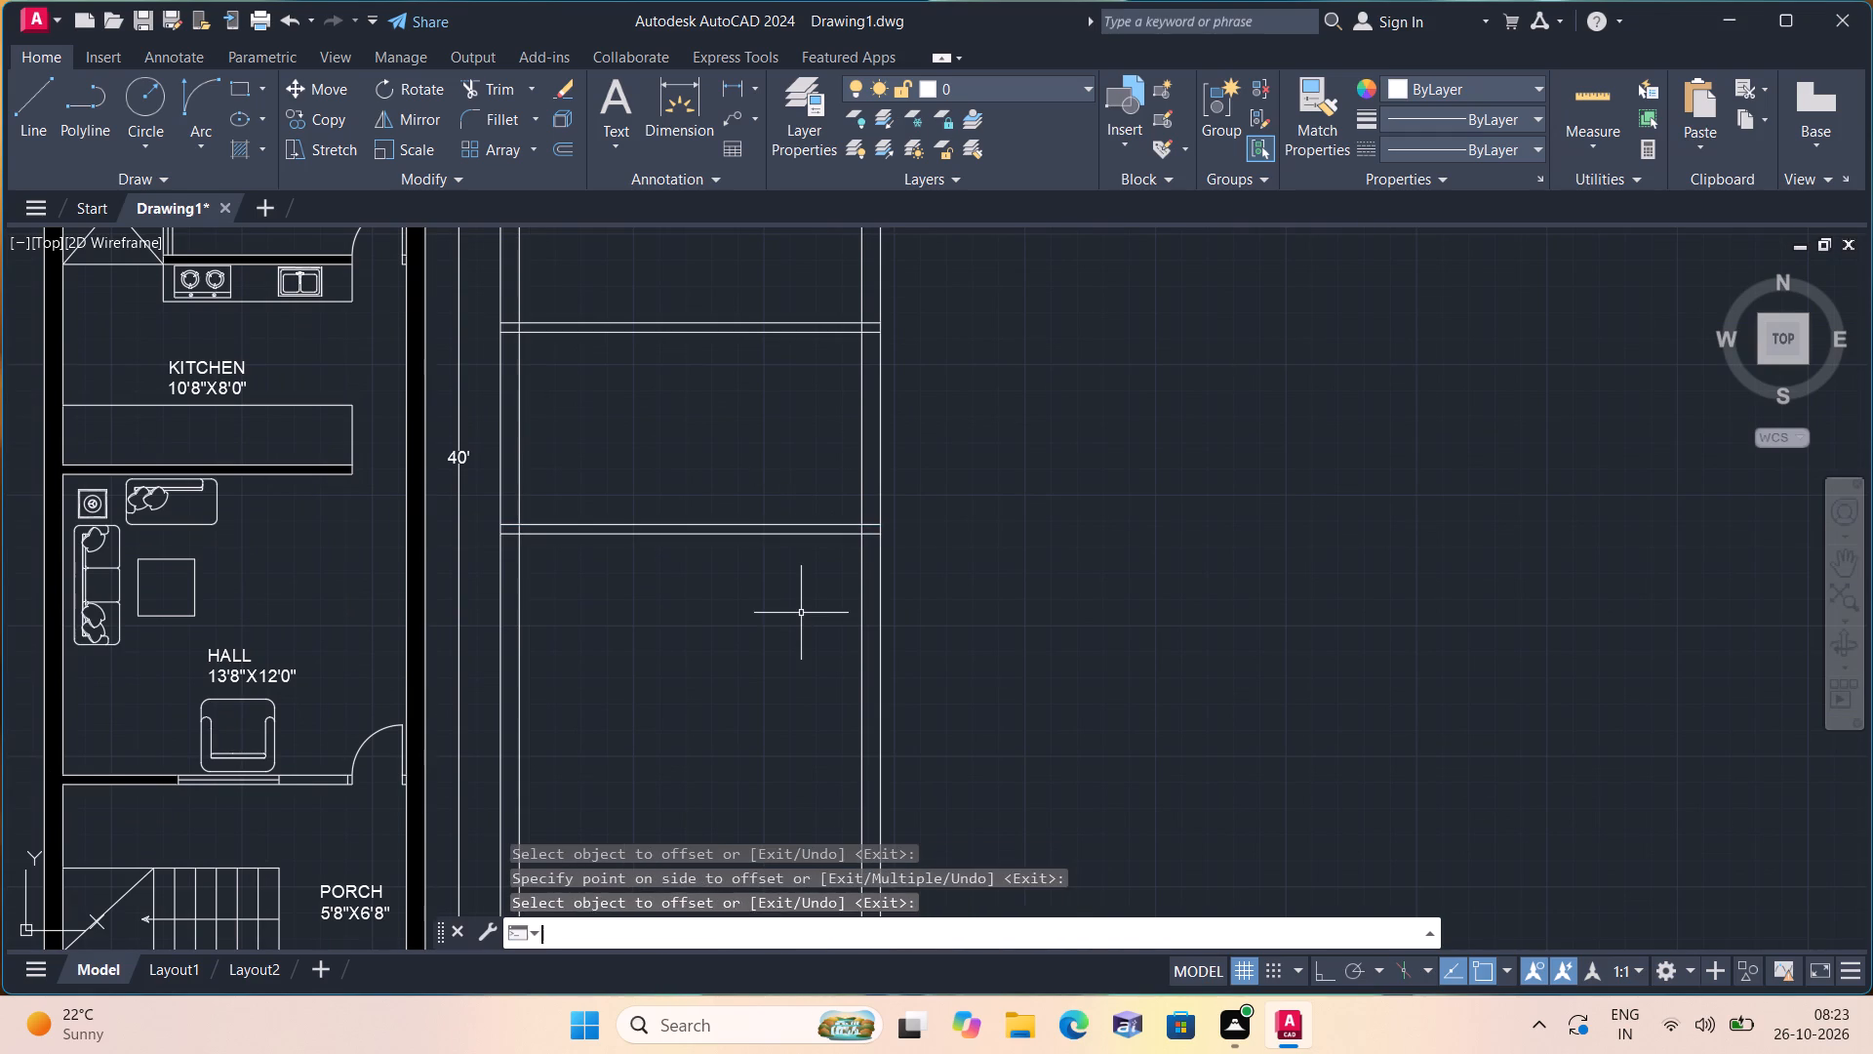
text(10')
key(space)
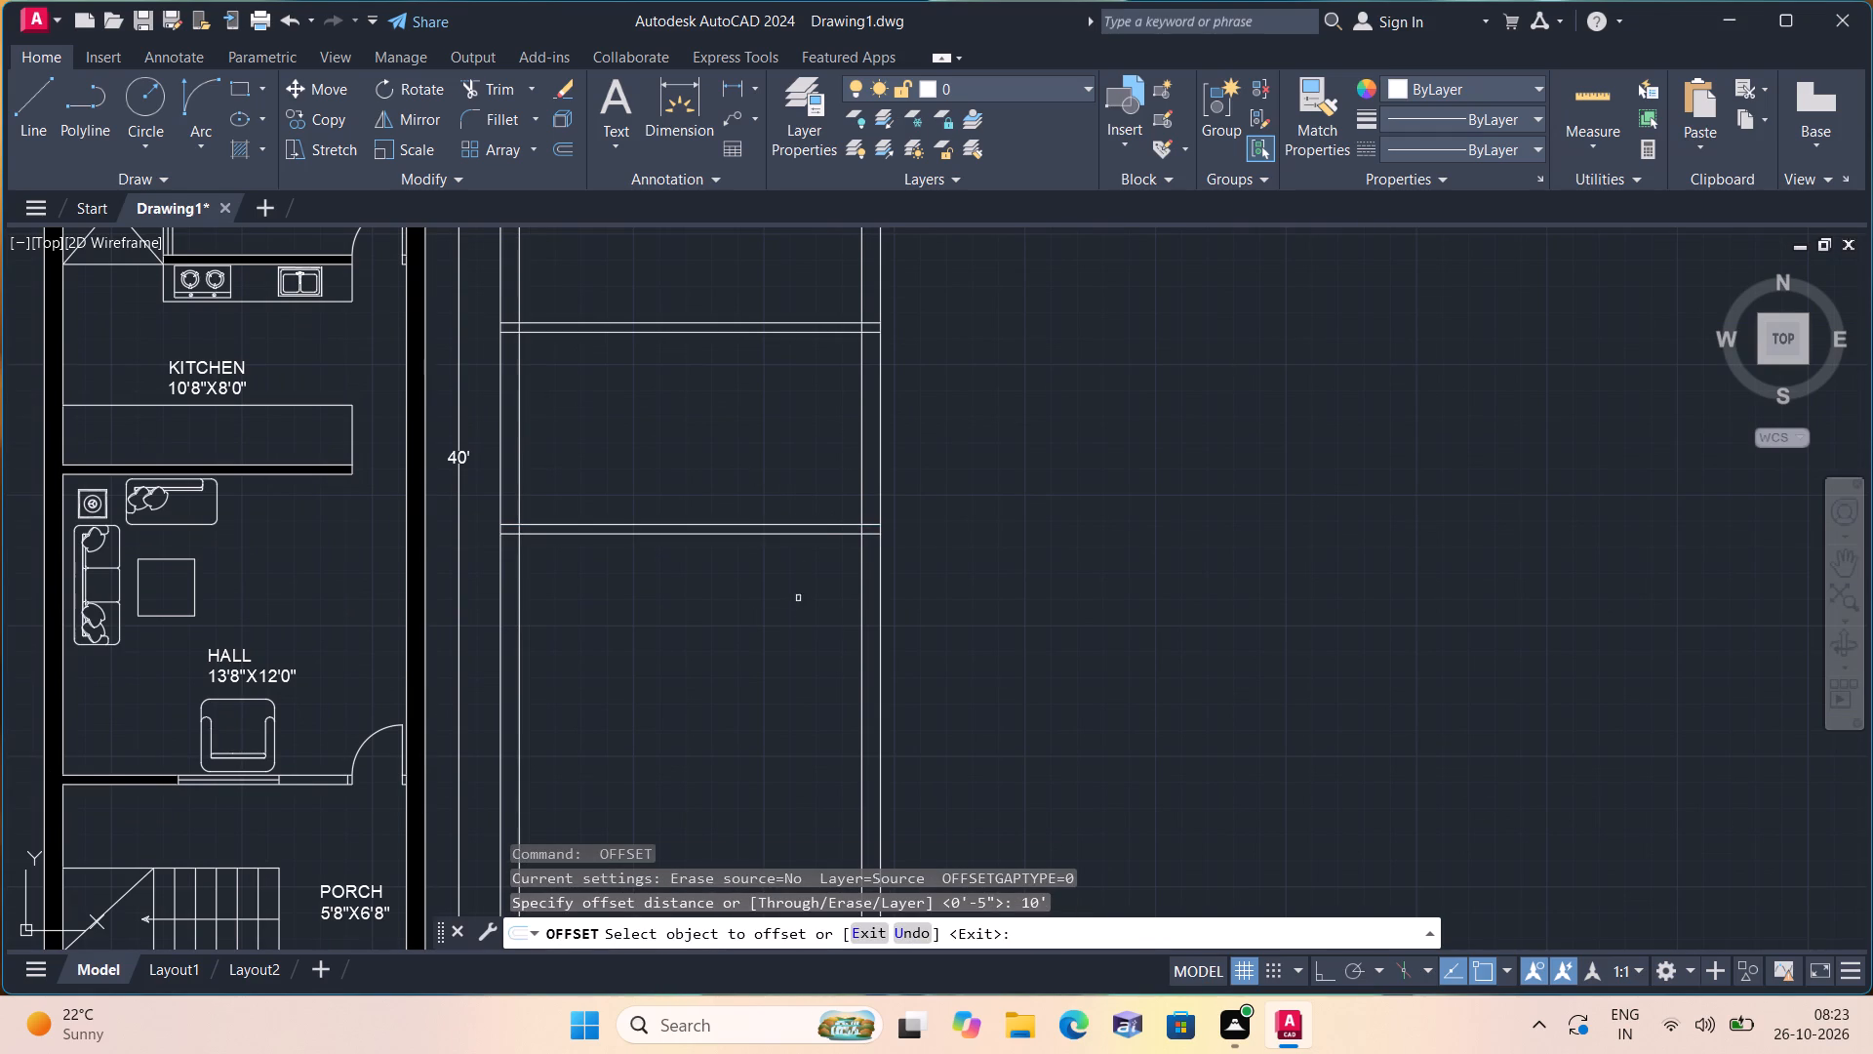
click(829, 534)
click(811, 640)
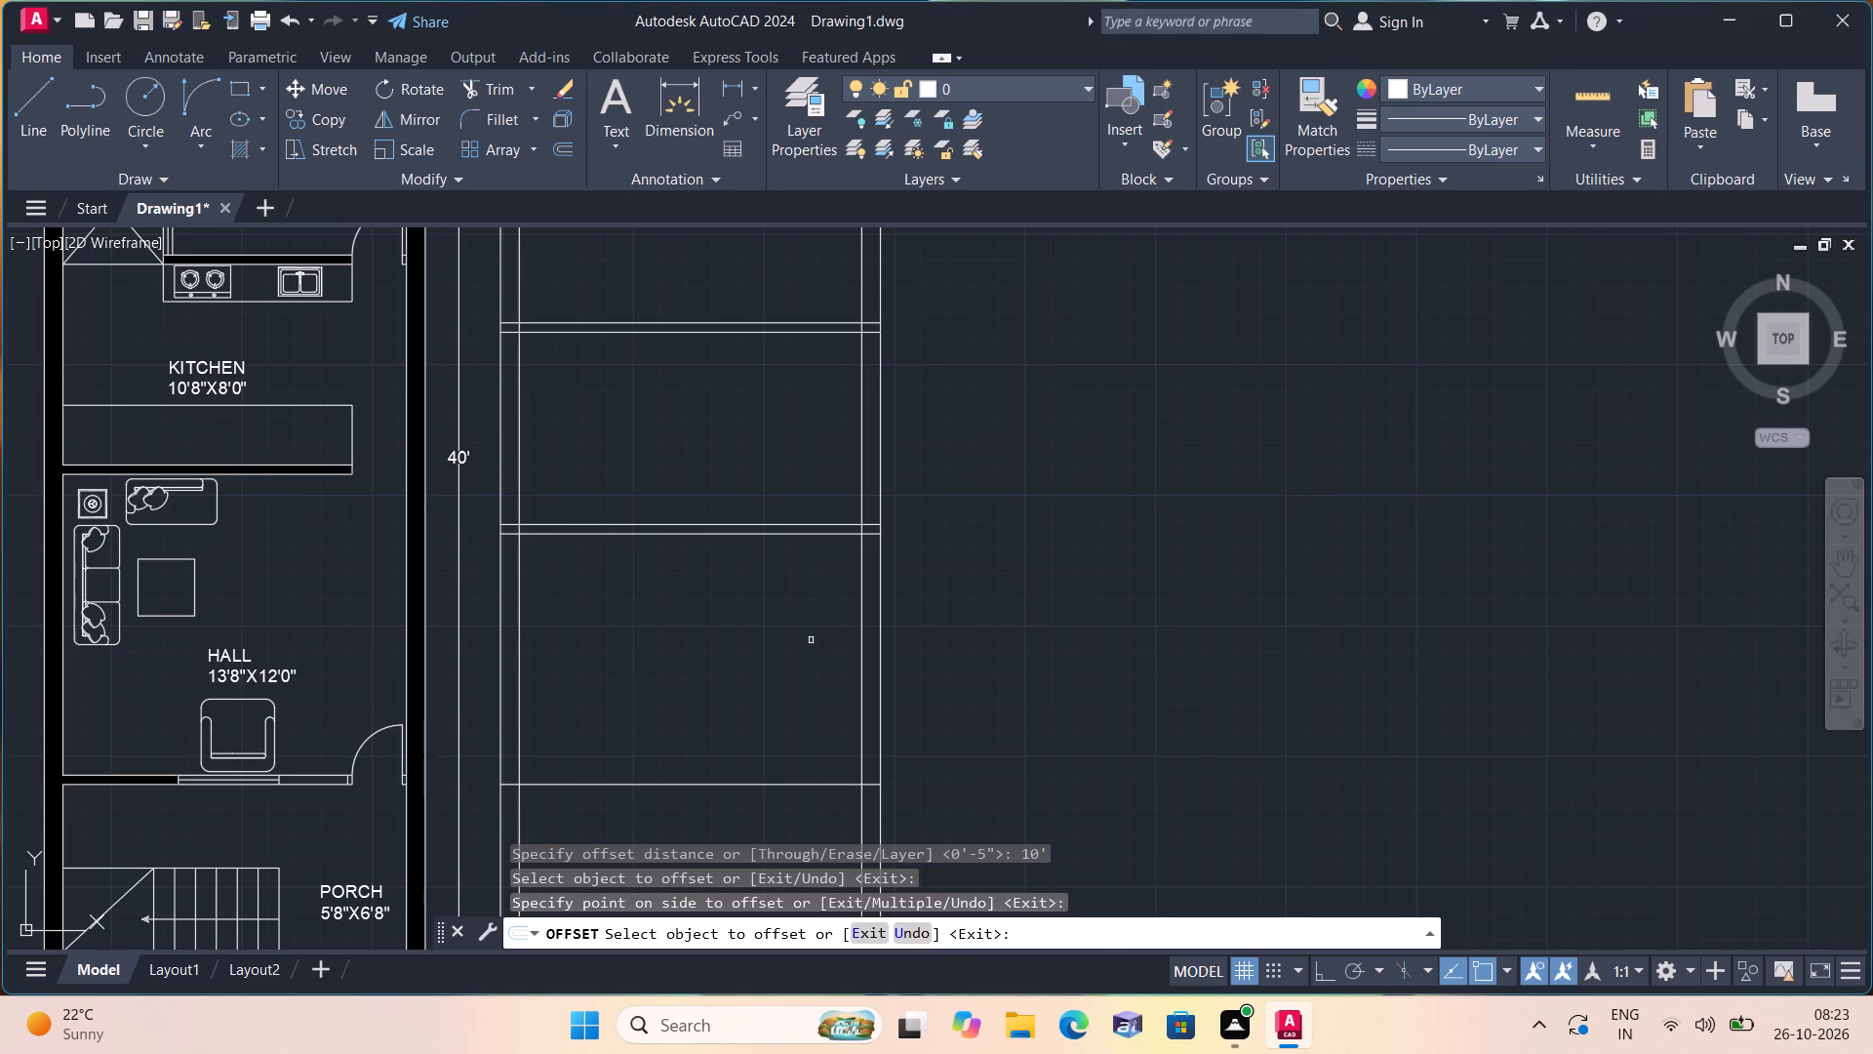
key(space)
Offset the new horizontal line 4.5" downward to form the fourth partition's thickness.
key(space)
text(4.5")
key(space)
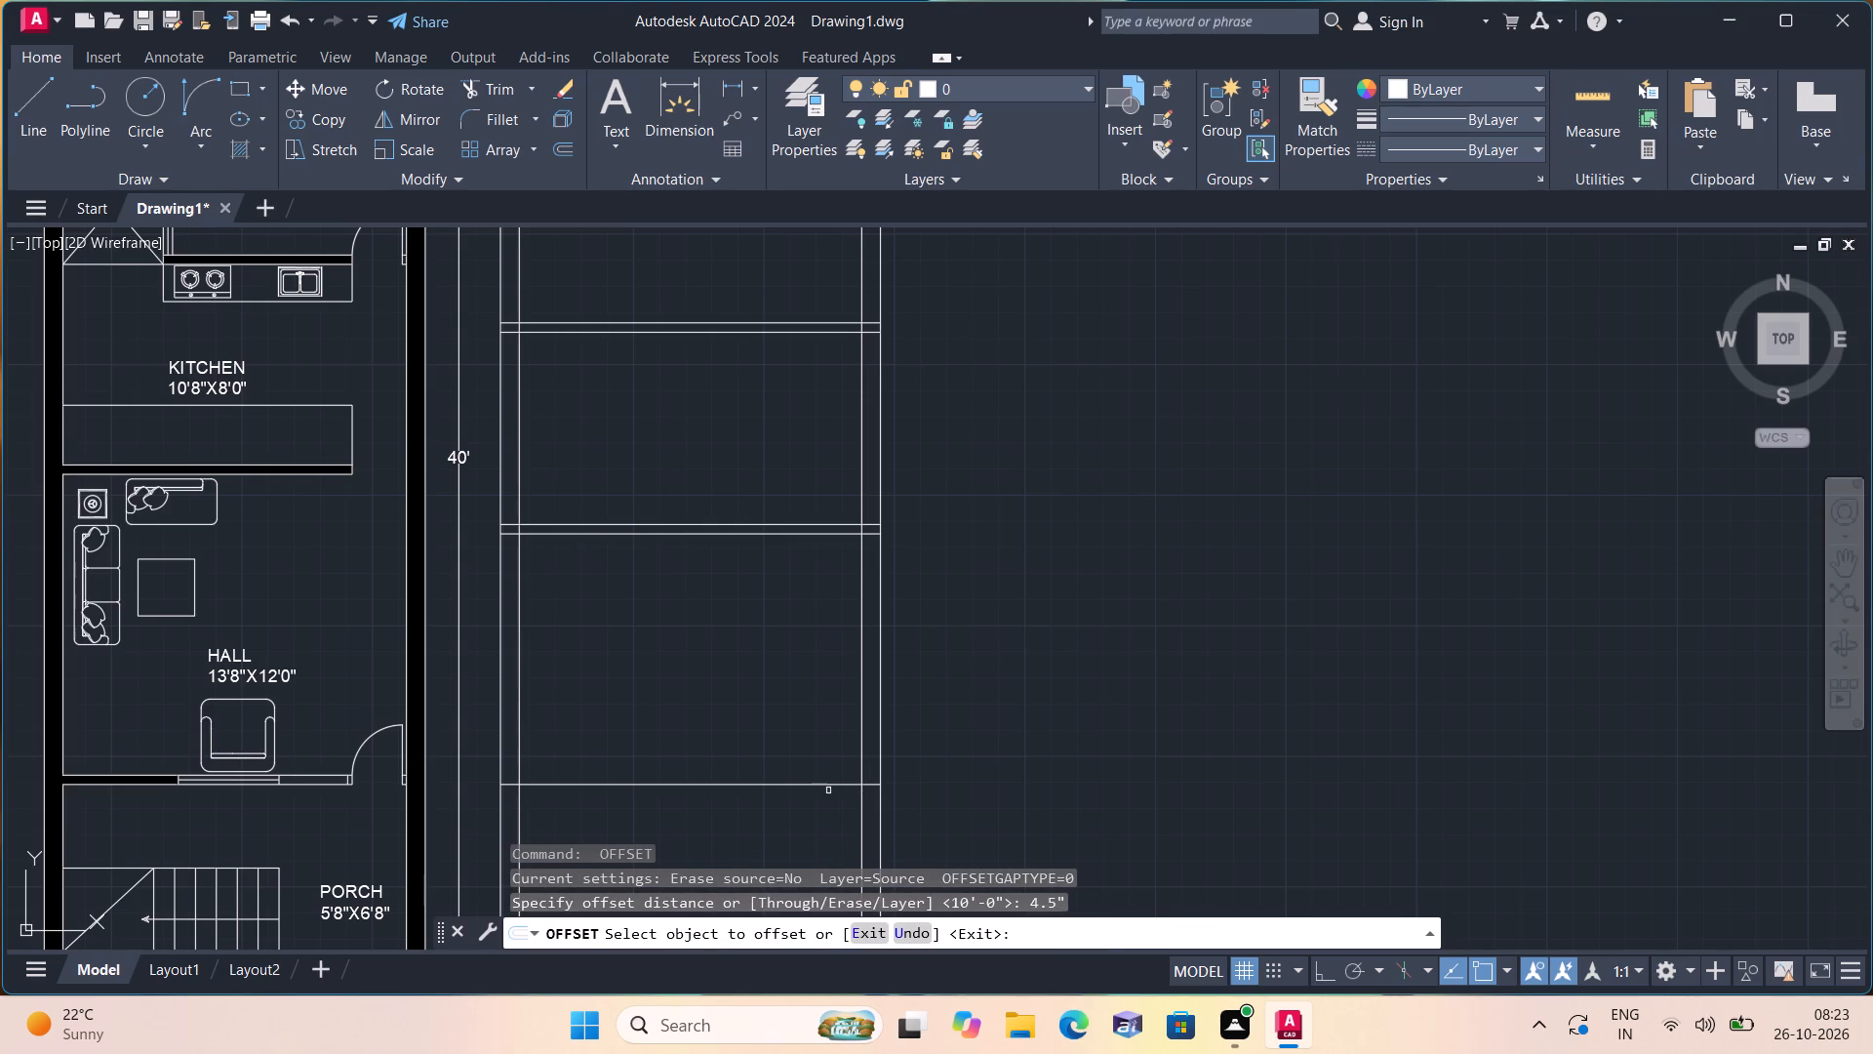
click(828, 790)
click(833, 785)
click(826, 812)
scroll(826, 812, down, 1)
middle_drag(824, 812, 817, 555)
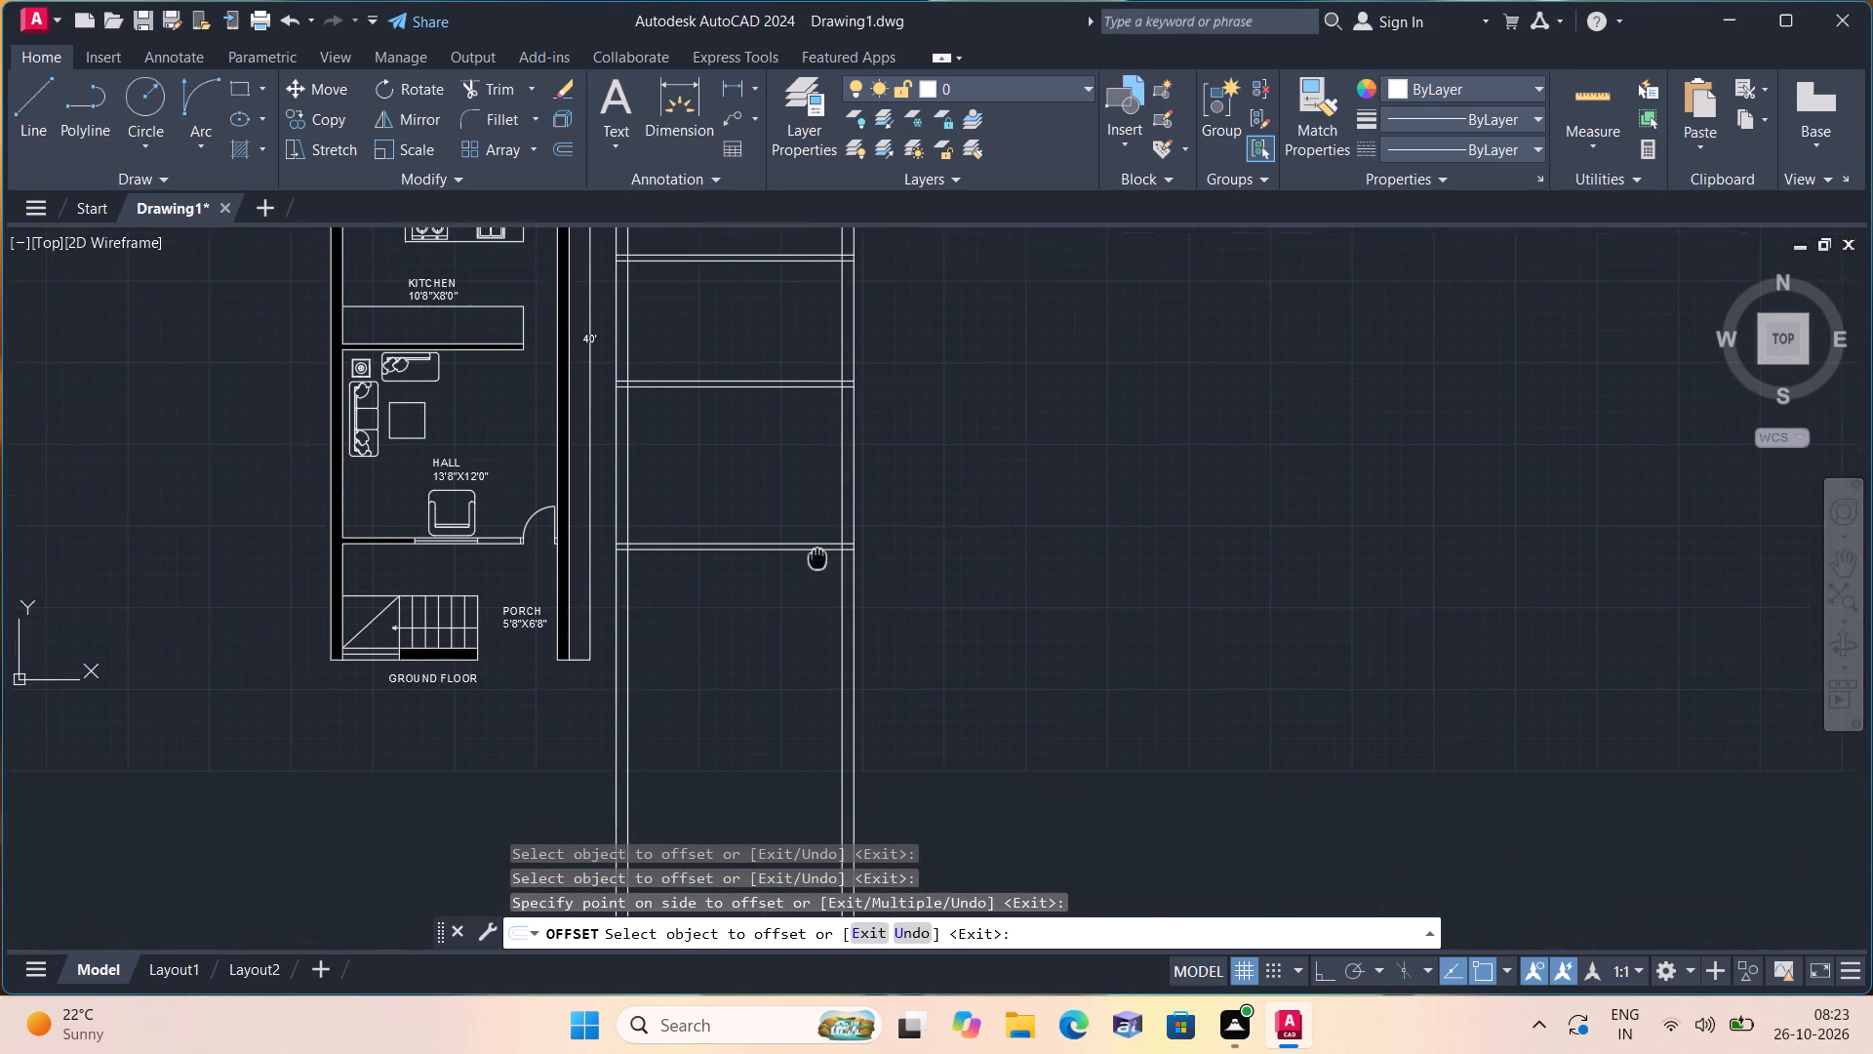
middle_drag(817, 555, 818, 541)
key(space)
Offset the fourth partition's lower line 6'8" downward to place the bottom wall's inner line.
key(space)
text(6'8")
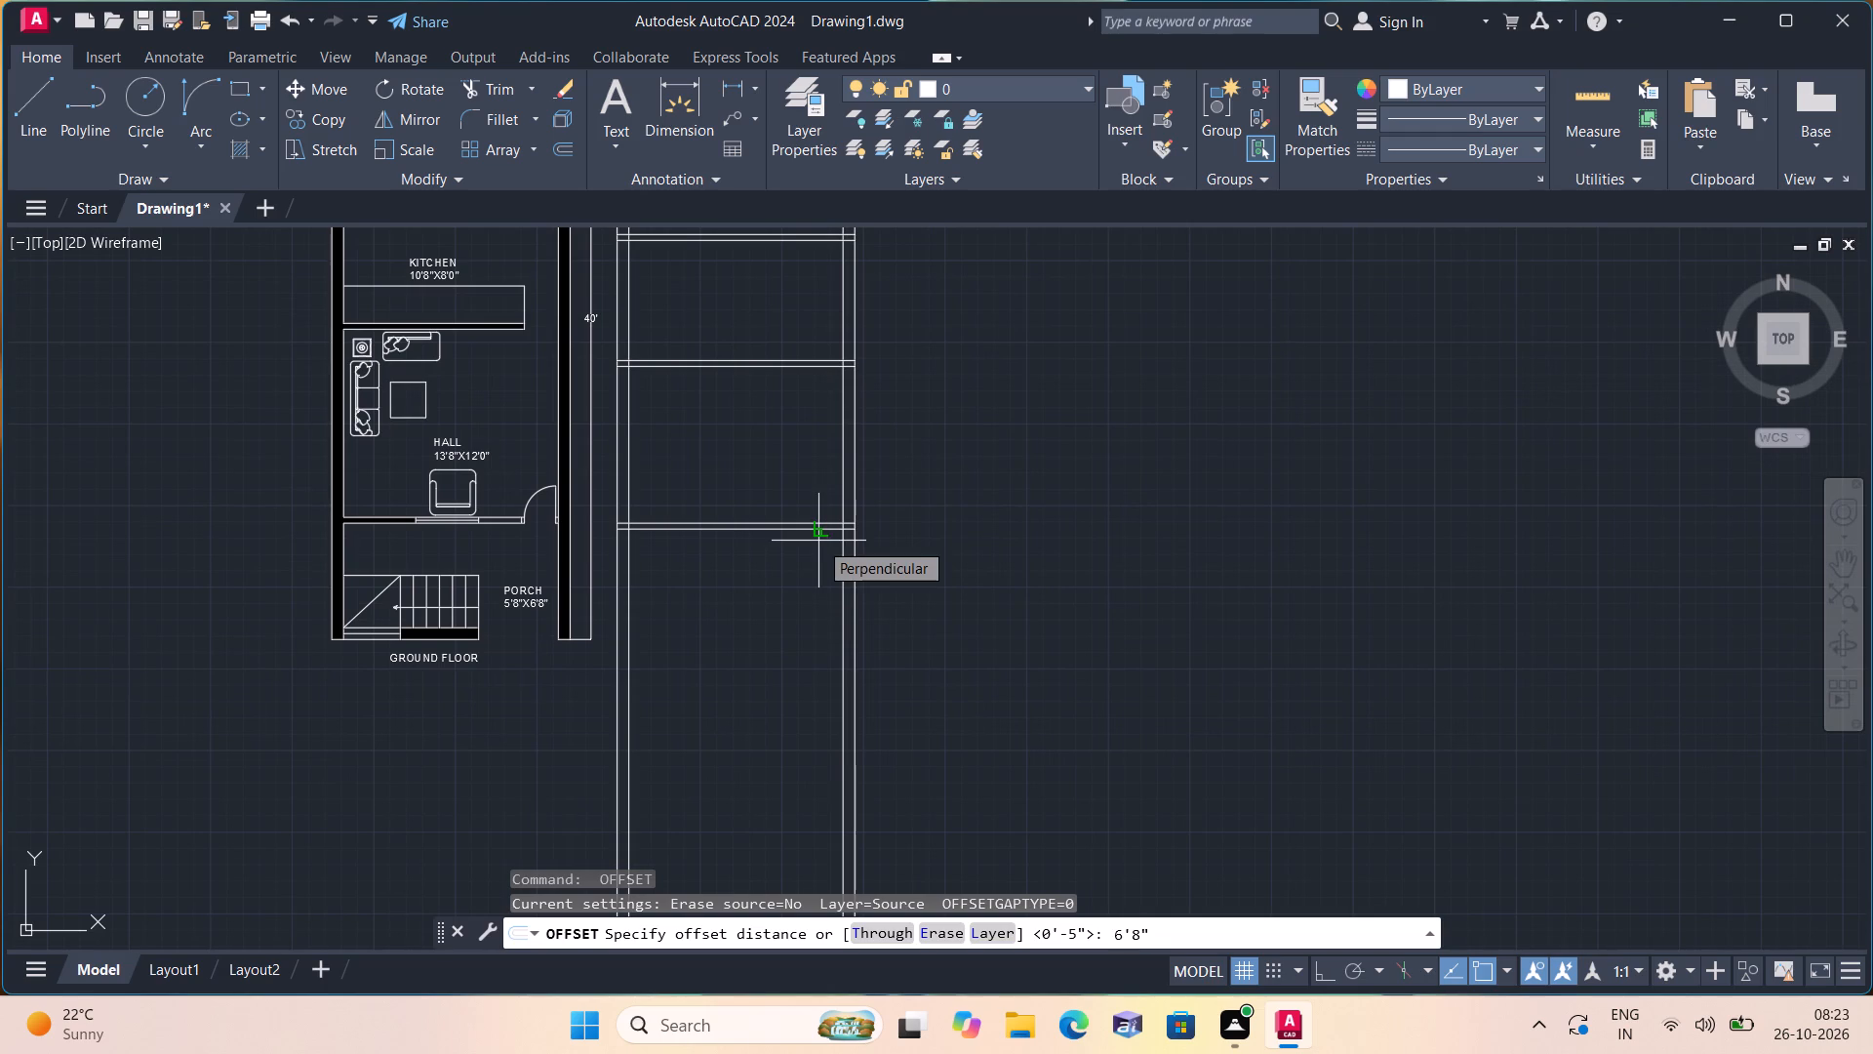
key(space)
scroll(800, 541, up, 2)
click(818, 510)
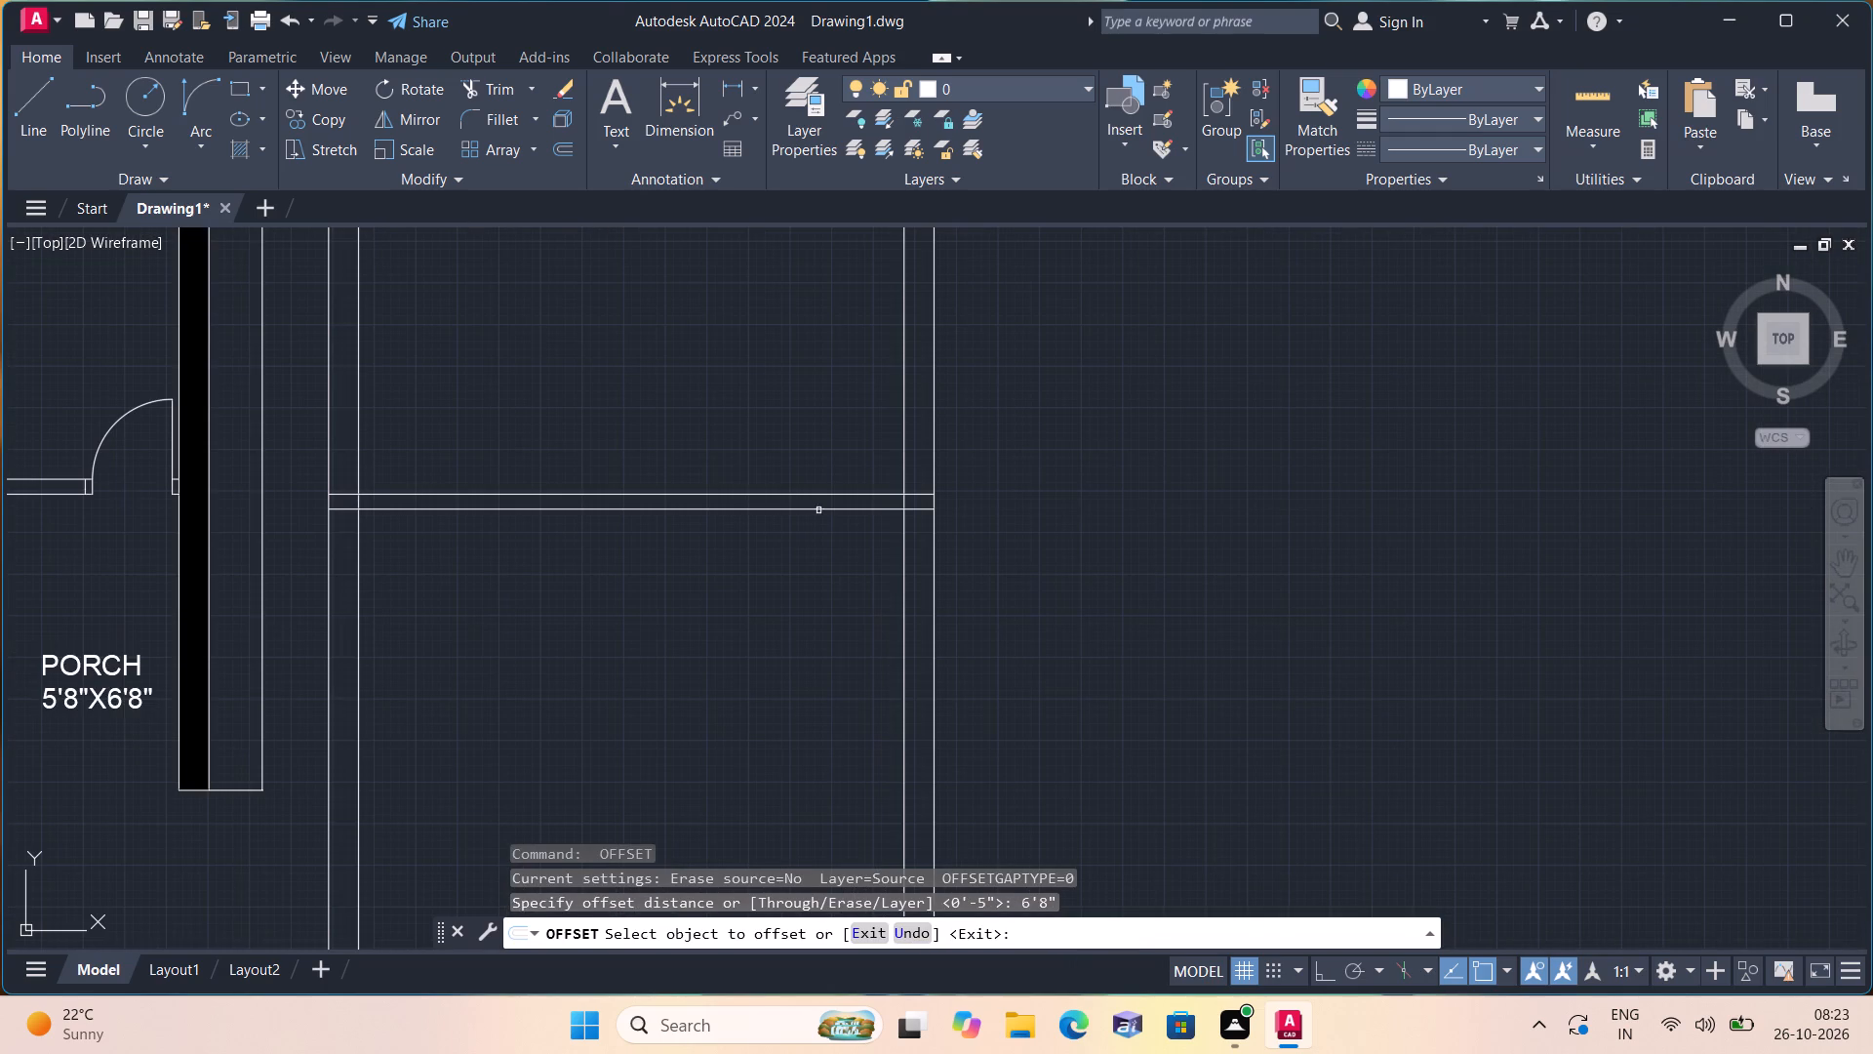
click(777, 686)
key(space)
Offset the bottom wall's inner line 9" downward to form the wall's outer line.
key(space)
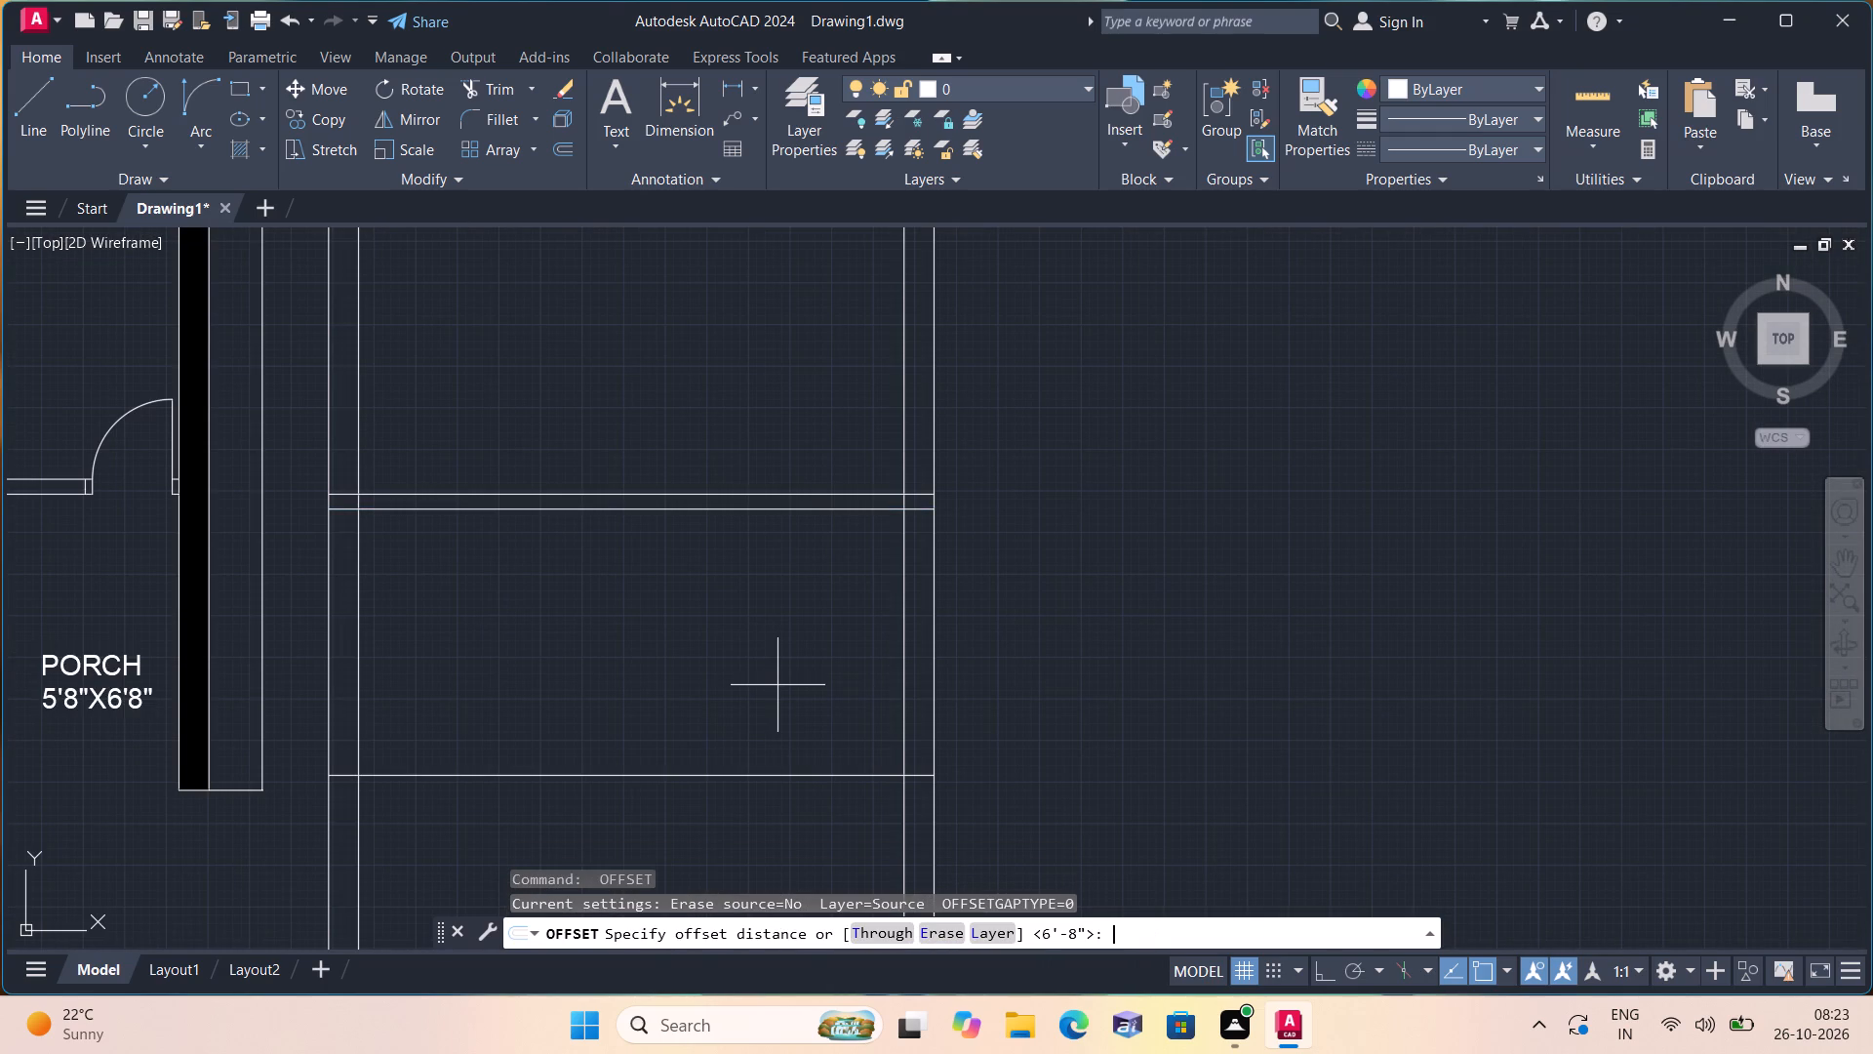
text(9")
key(space)
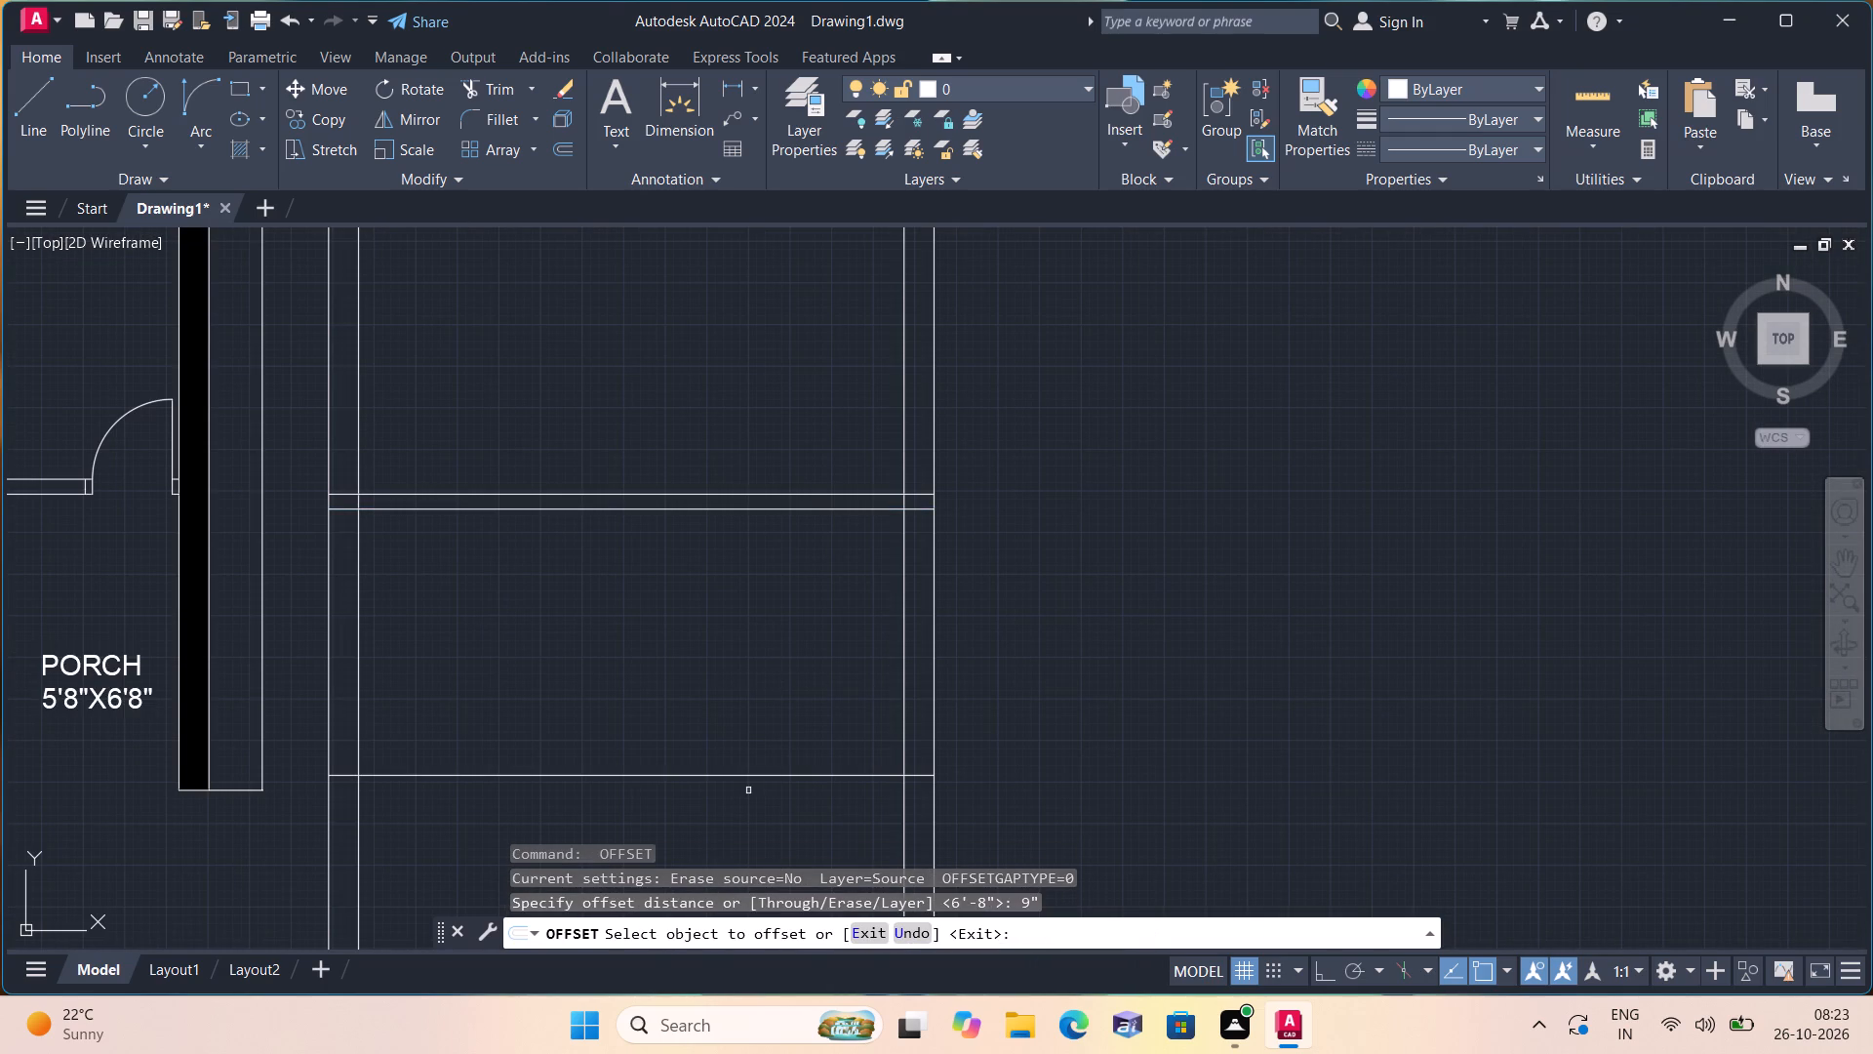
click(752, 772)
click(758, 776)
click(763, 818)
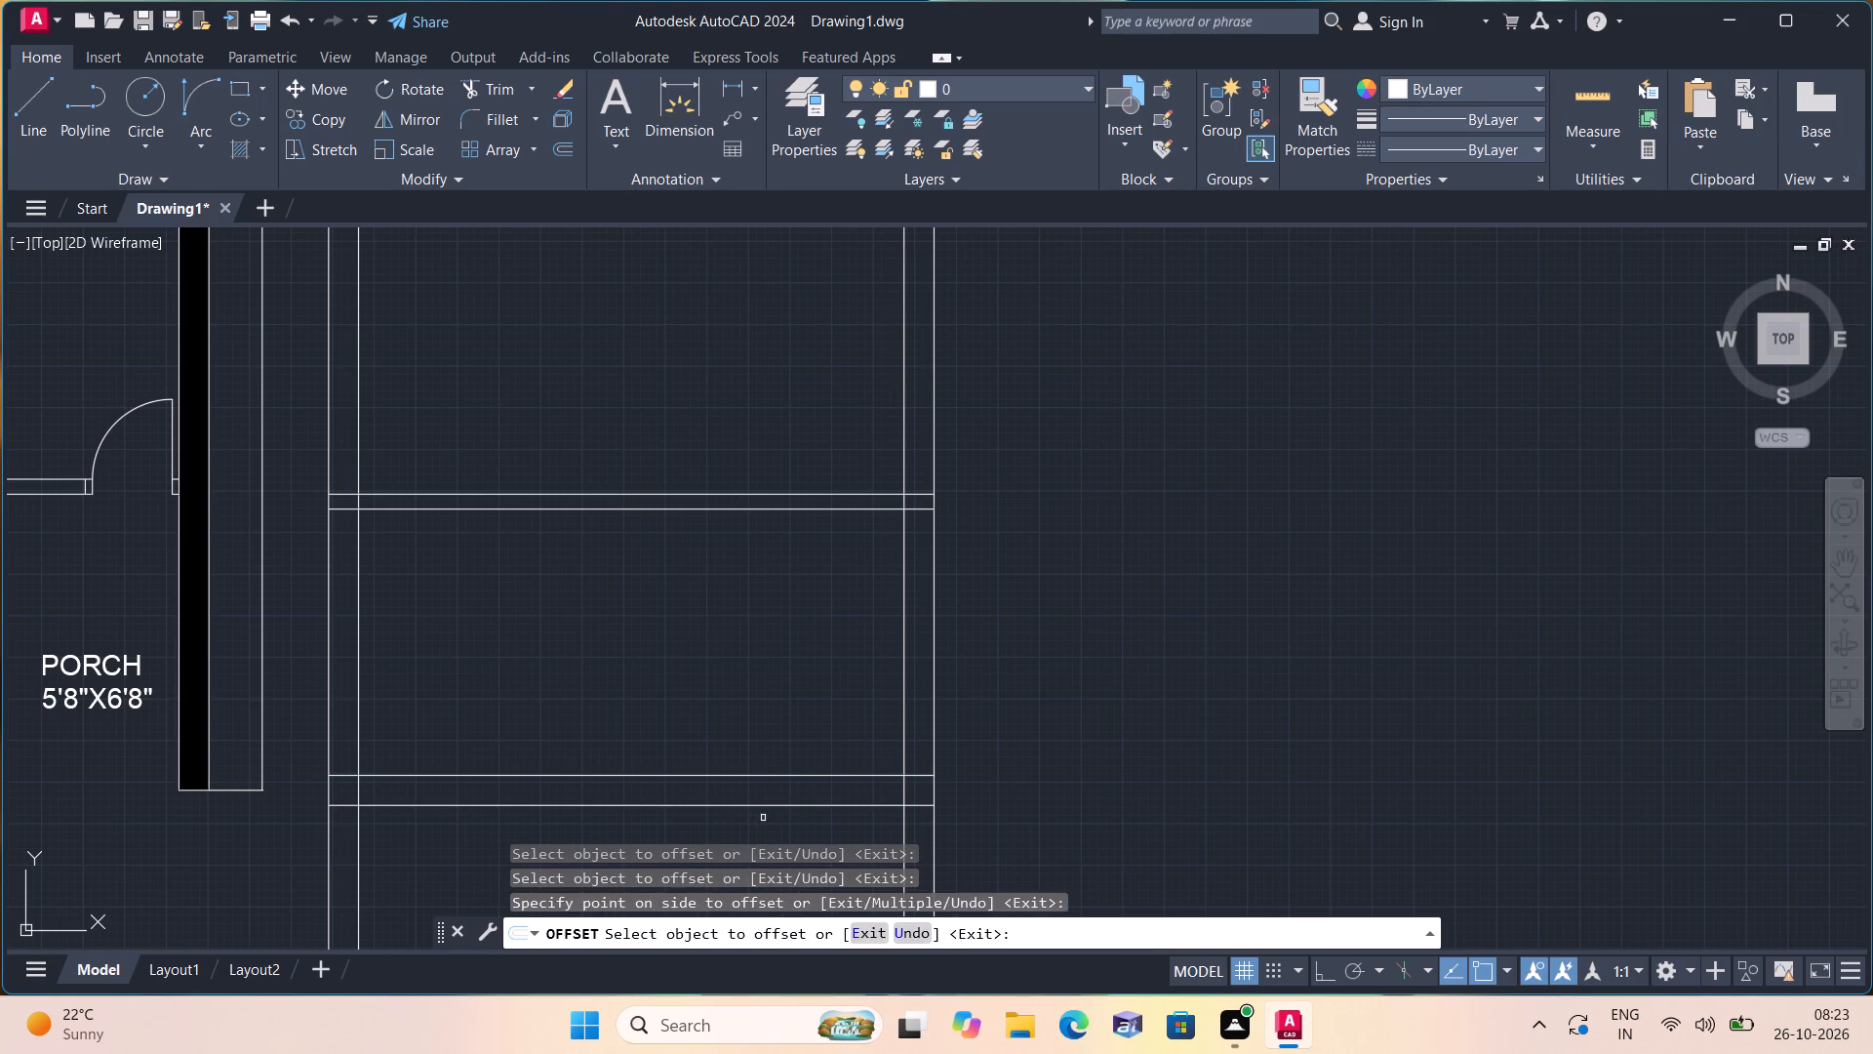
key(space)
Trim the left and right wall lines that extend below the second plan's outer bottom wall line.
text(trim)
key(space)
middle_drag(766, 664, 777, 520)
drag(290, 820, 892, 754)
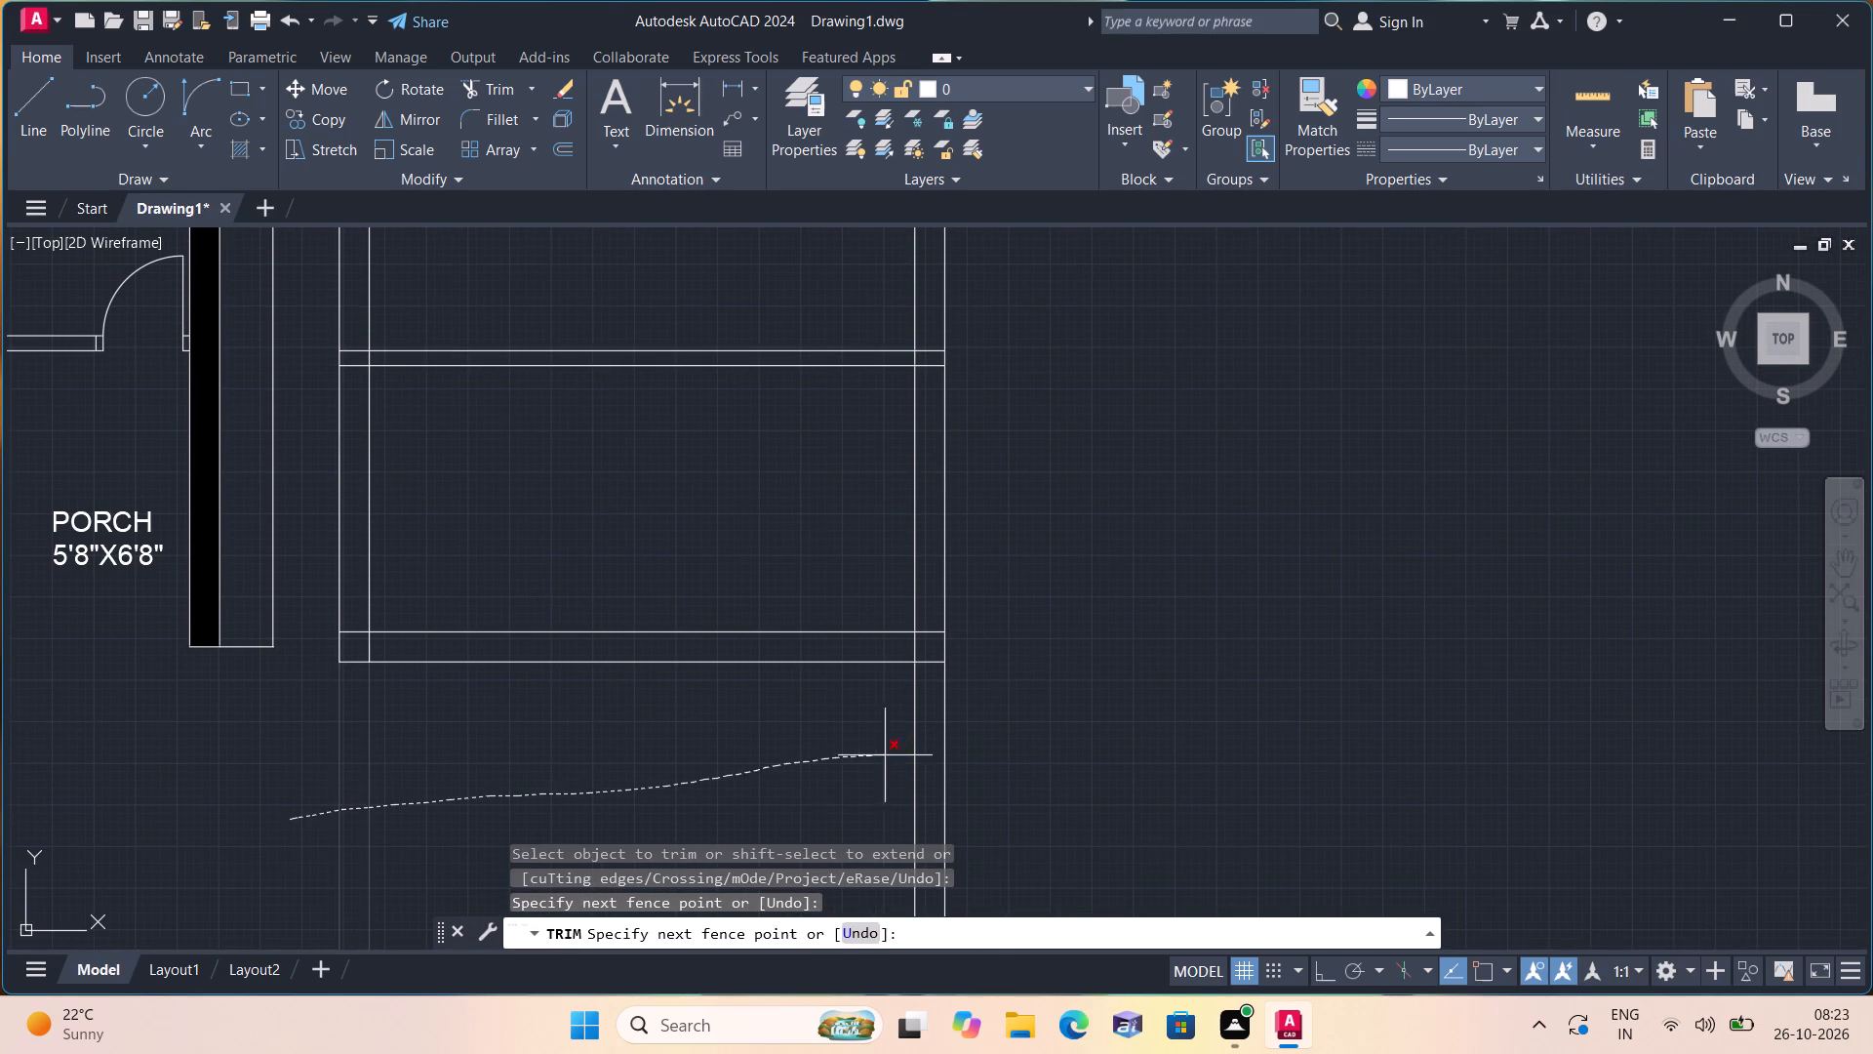
drag(892, 754, 1038, 726)
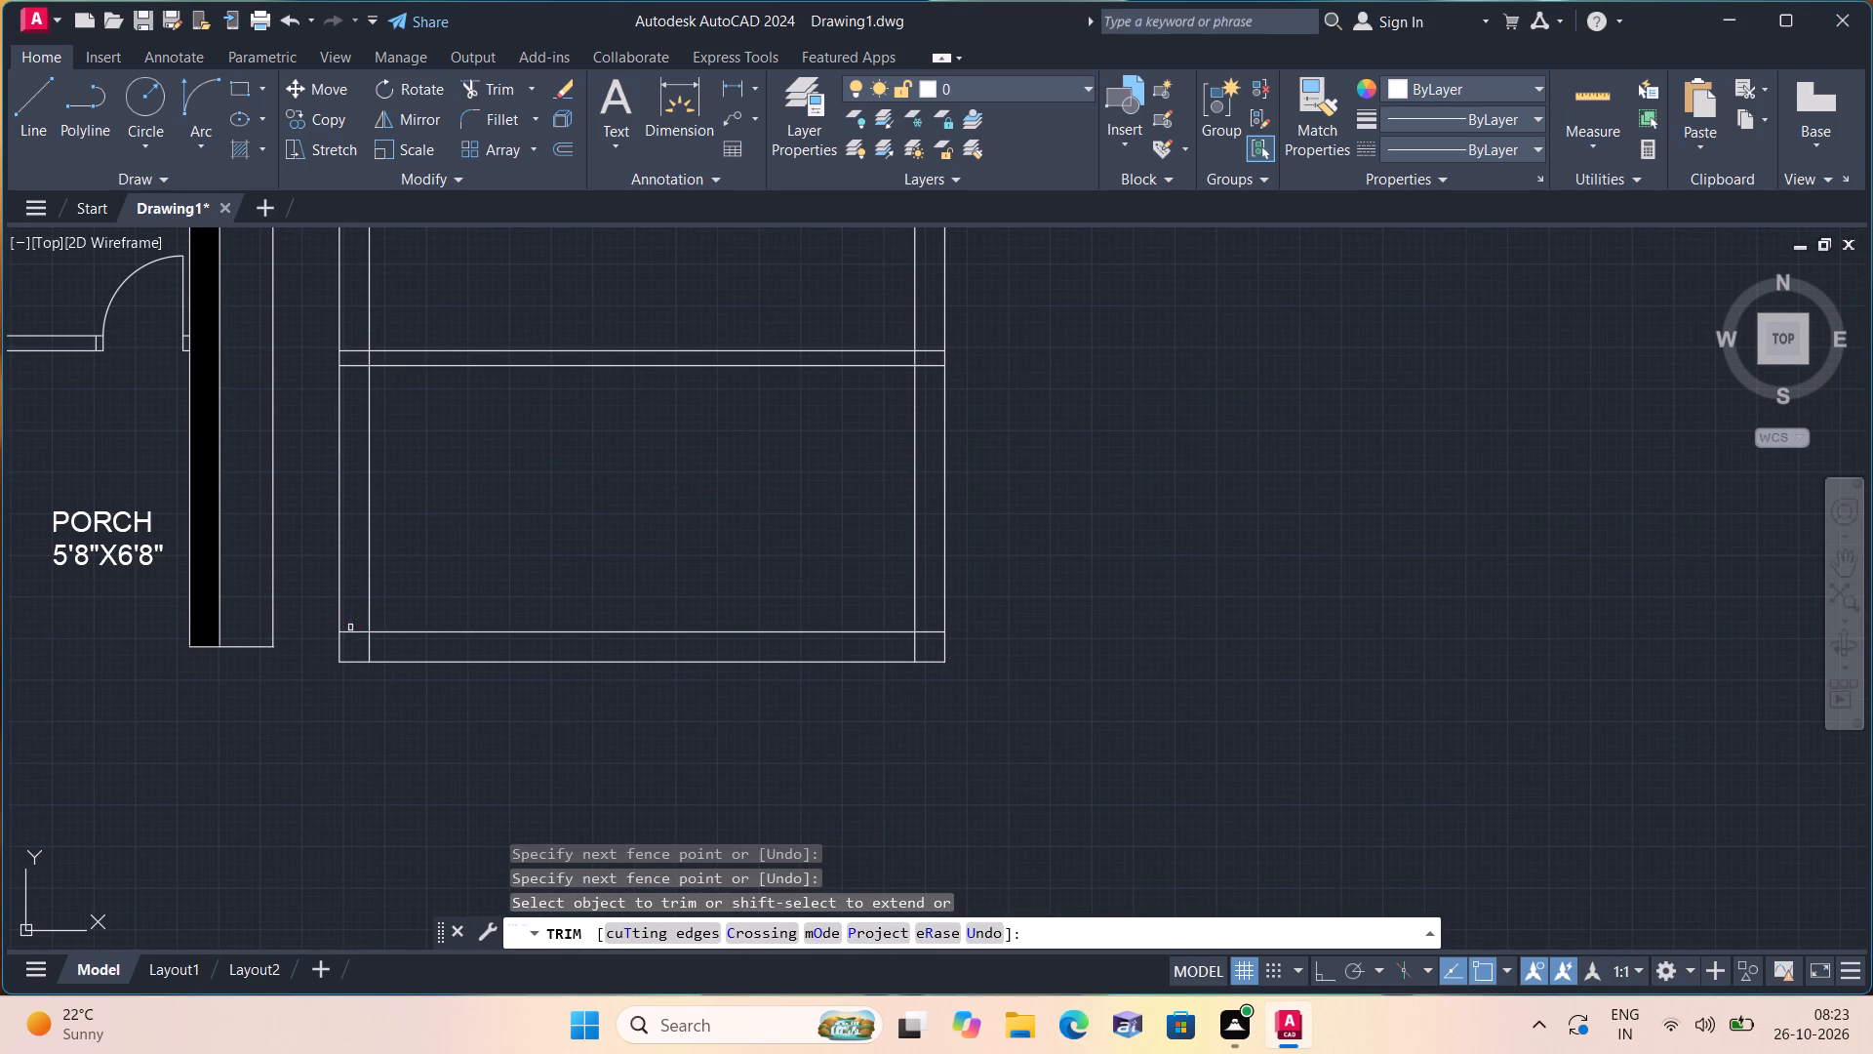
Trim the bottom wall's inner line where it overruns into the left and right walls of the second plan.
drag(355, 631, 357, 641)
scroll(377, 626, down, 1)
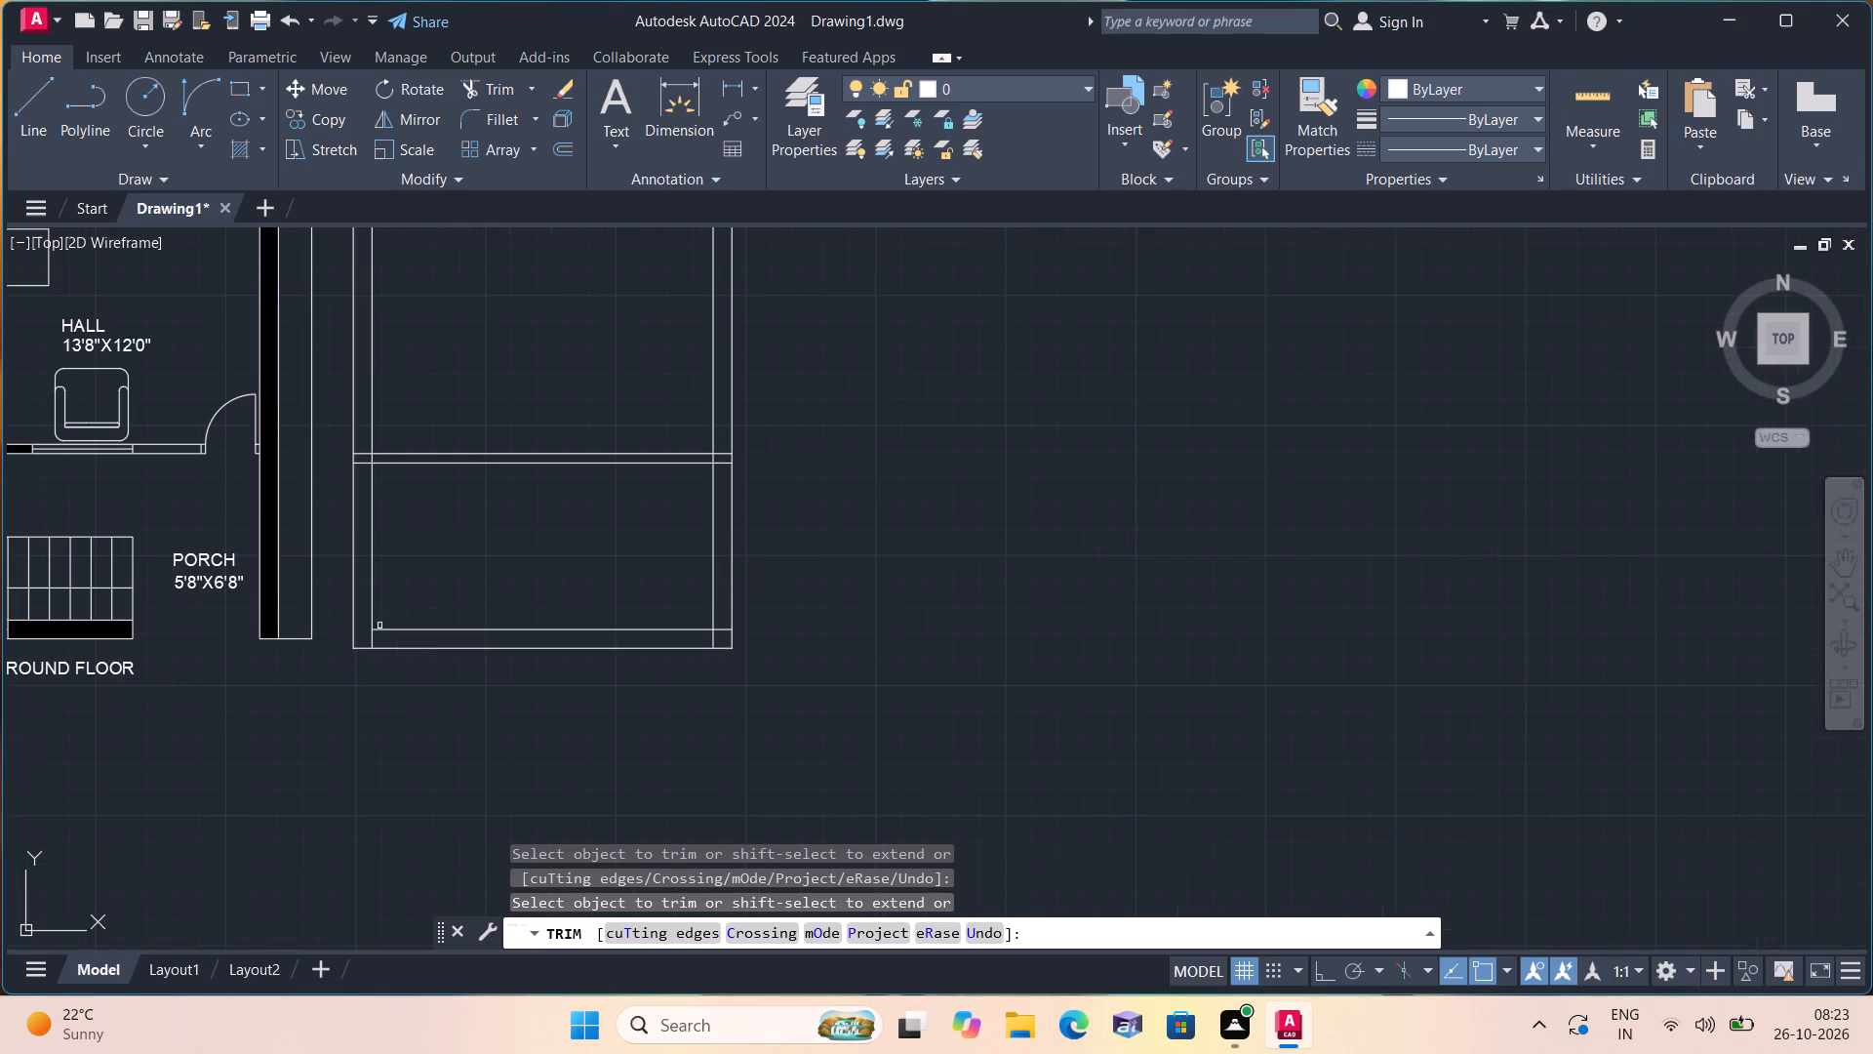
scroll(757, 625, up, 1)
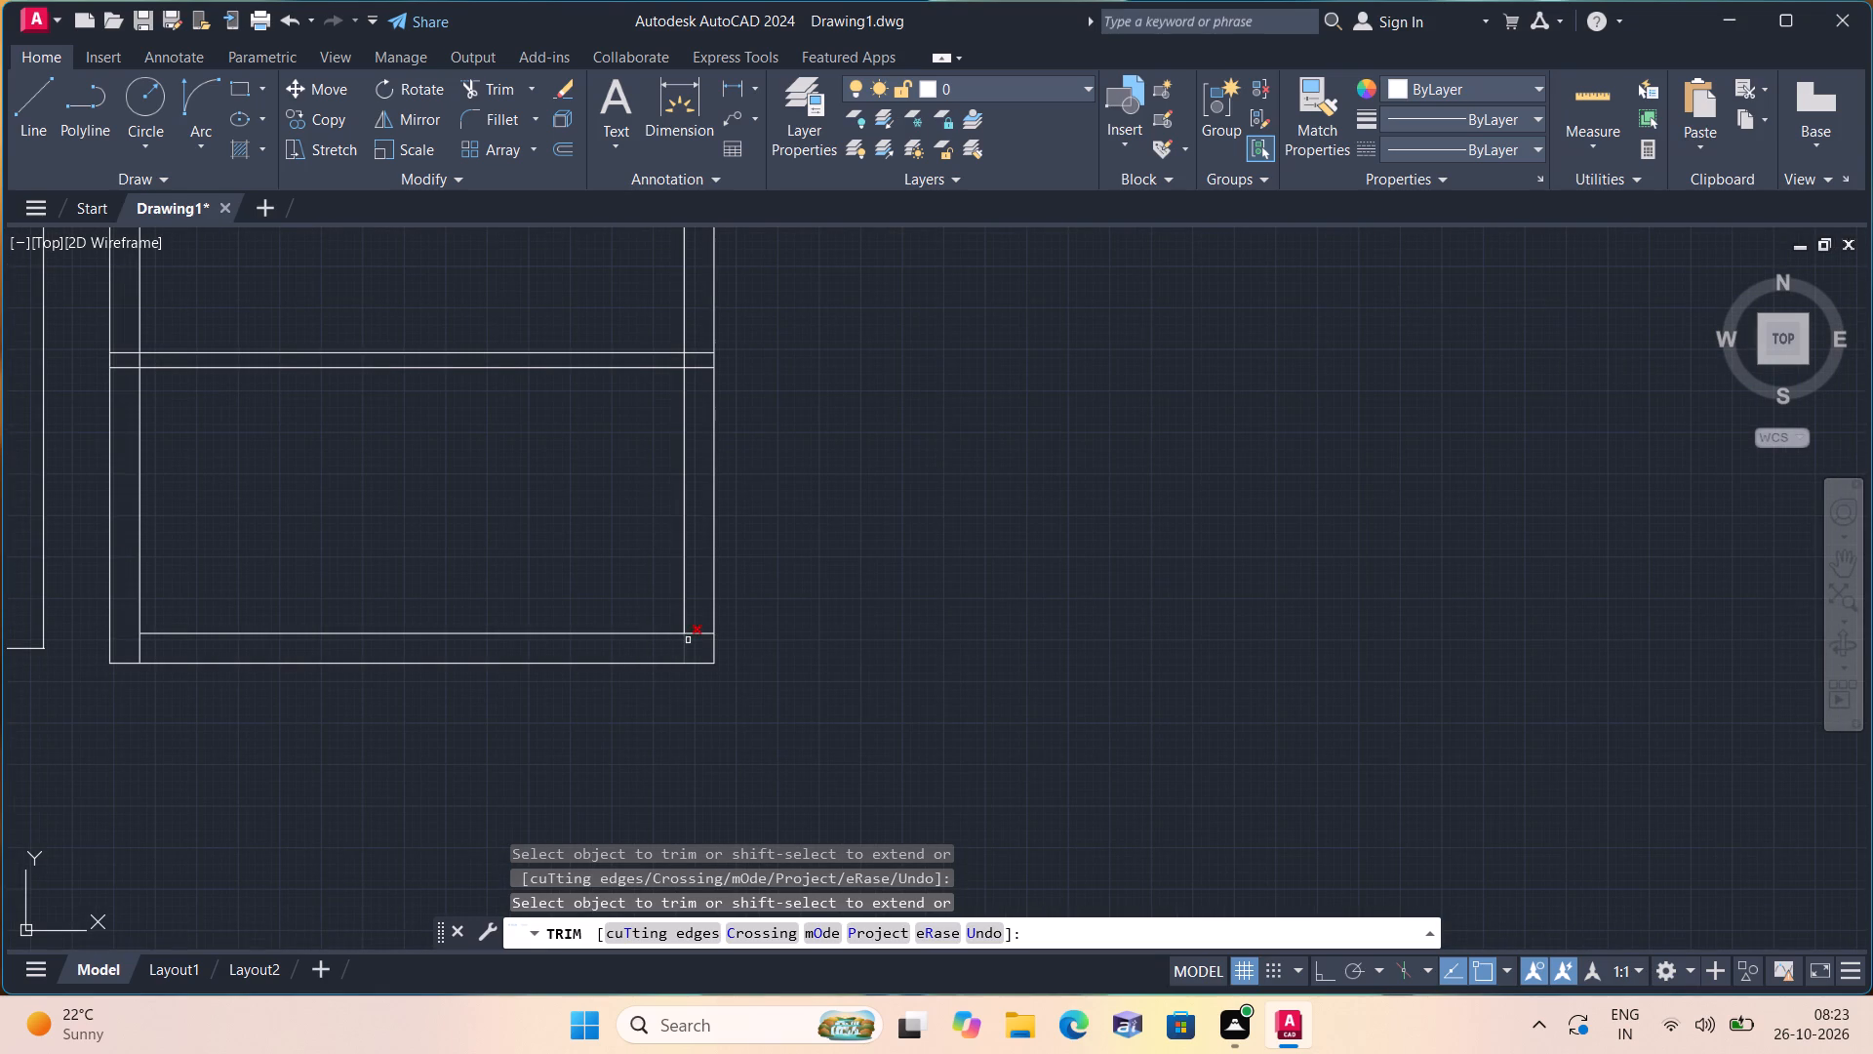
click(698, 632)
scroll(614, 559, down, 1)
Trim the fourth partition's line ends inside both side walls and open the left wall's inner line at the junction.
middle_drag(534, 535, 664, 770)
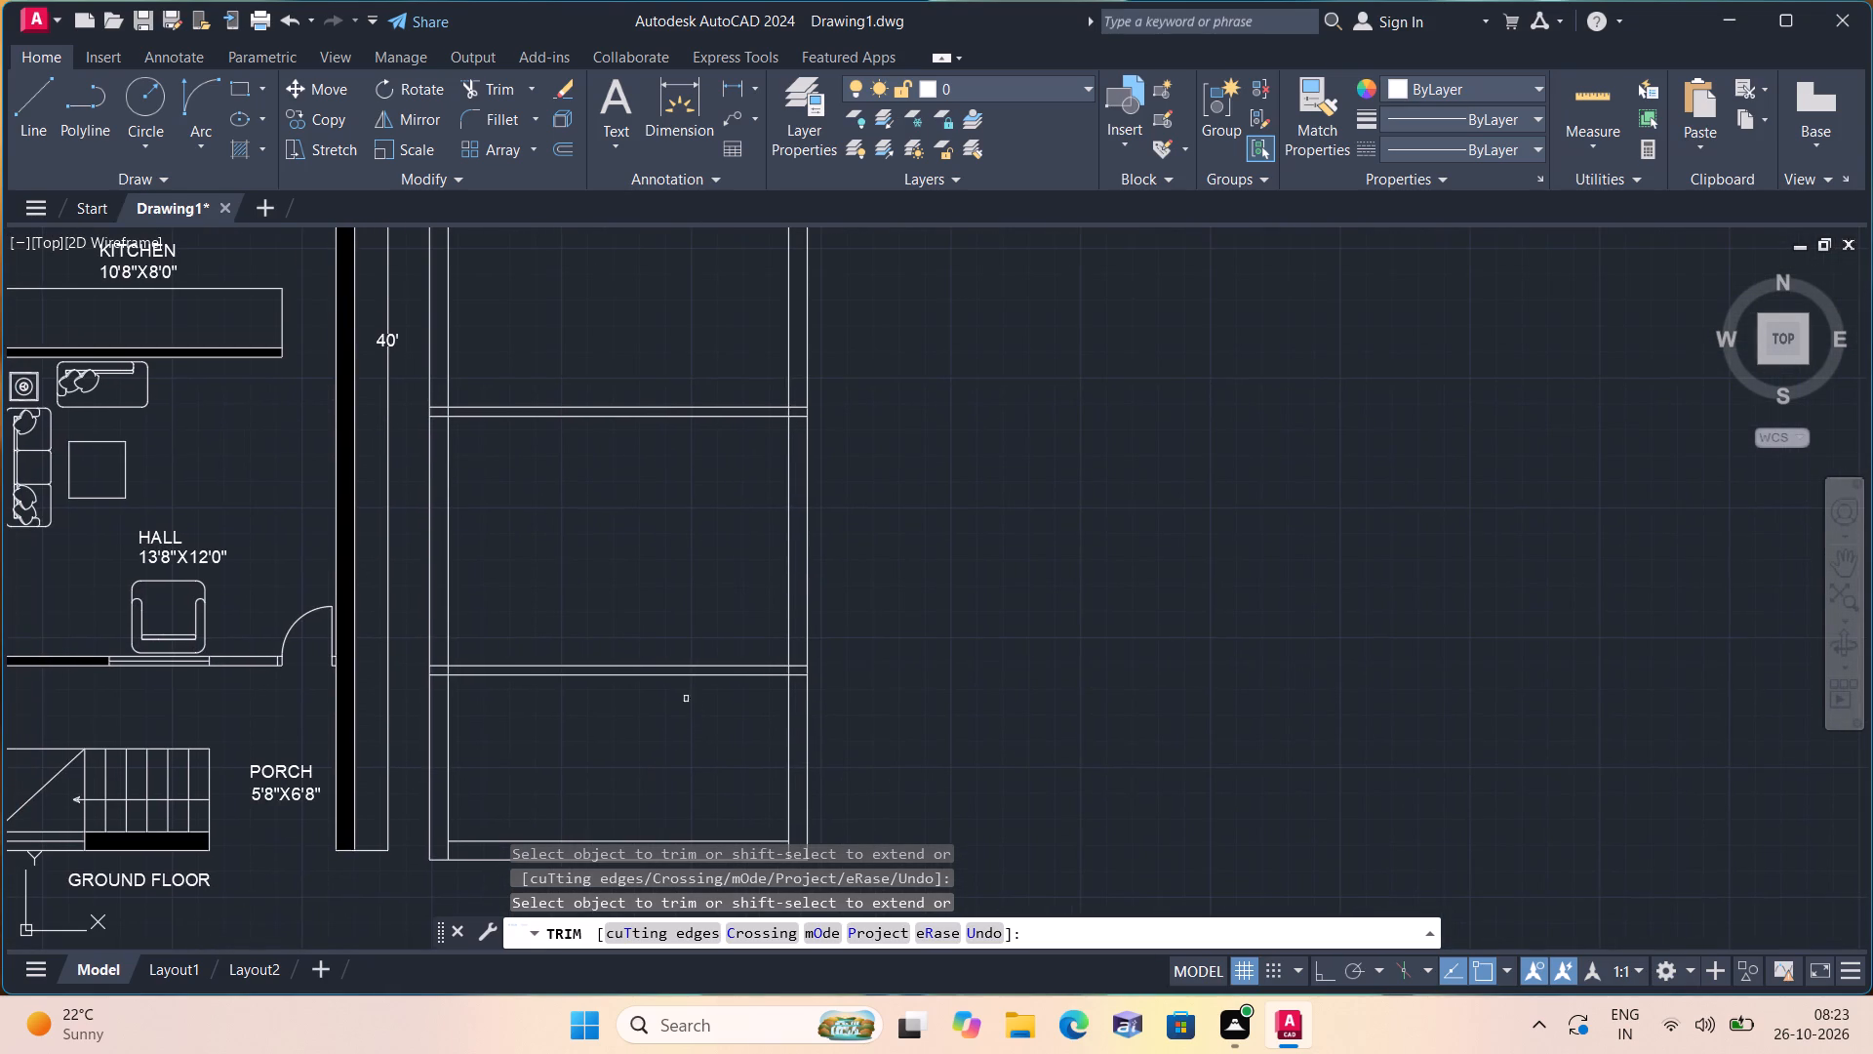
scroll(415, 663, up, 2)
drag(457, 656, 472, 729)
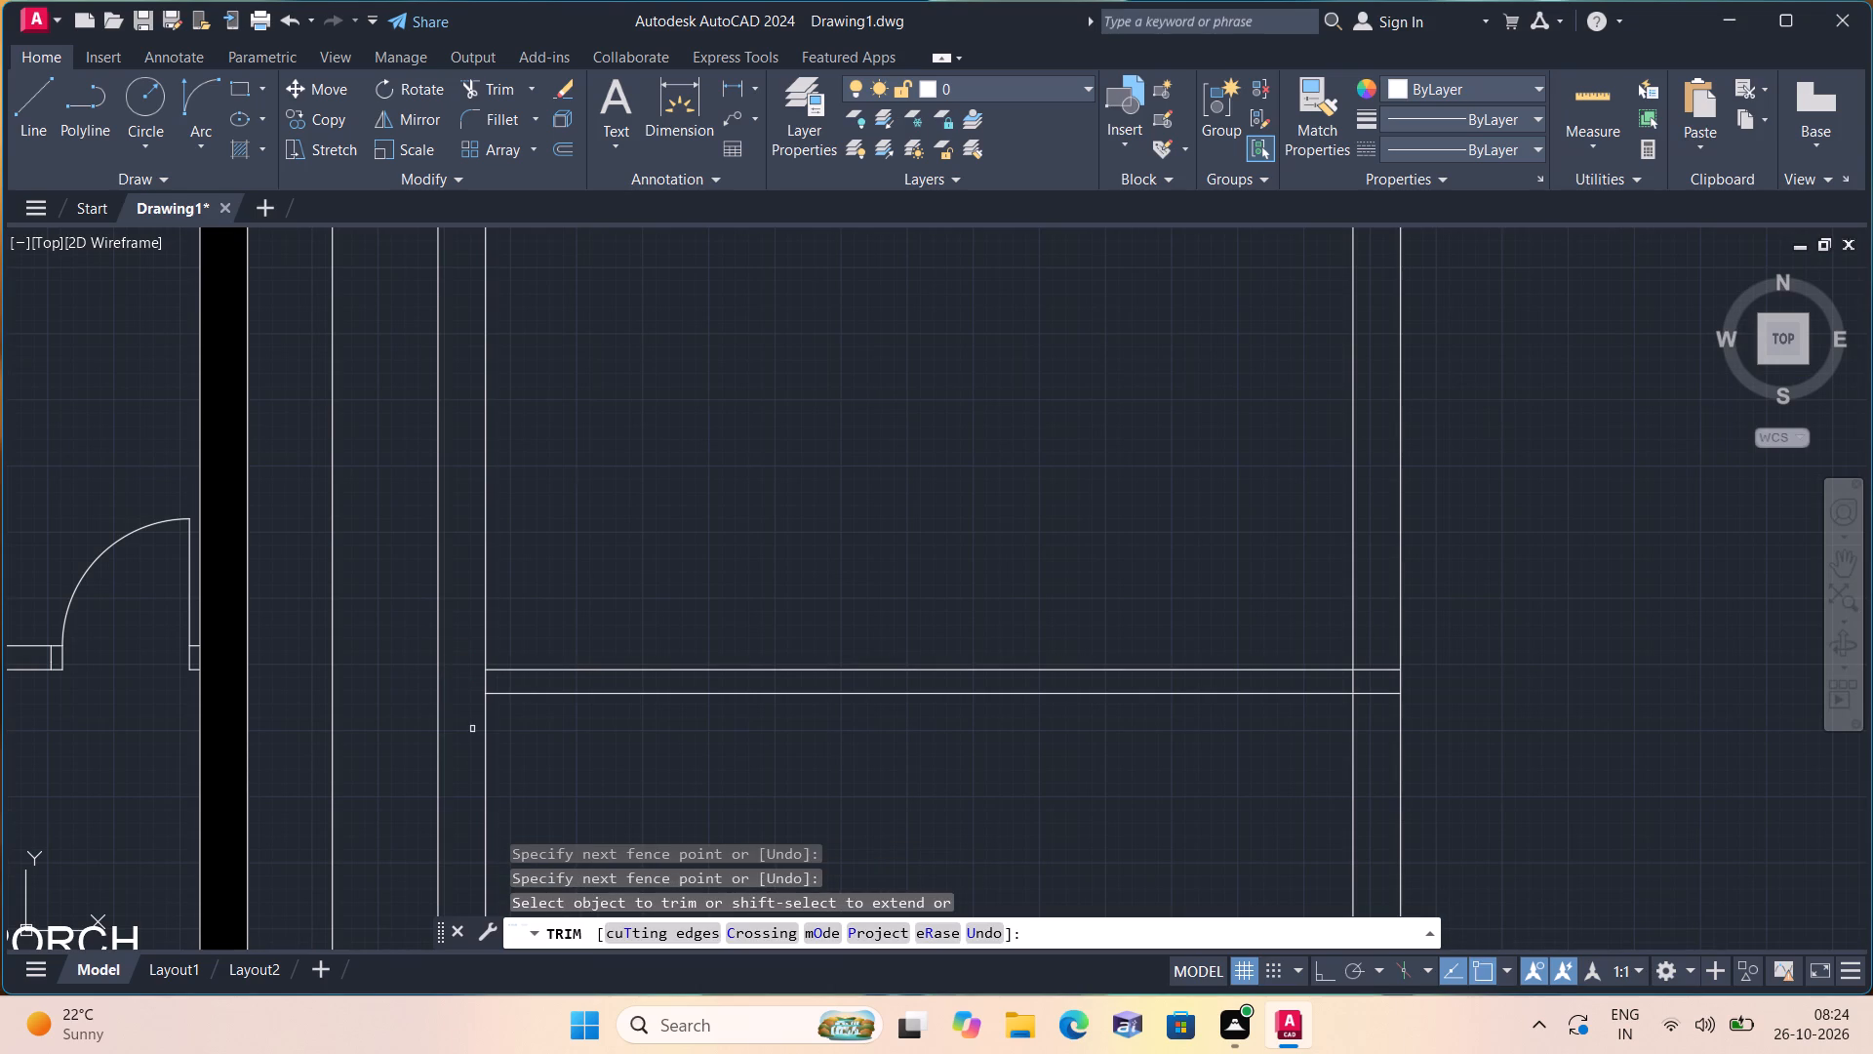
drag(479, 696, 500, 685)
scroll(500, 684, down, 1)
scroll(988, 706, up, 1)
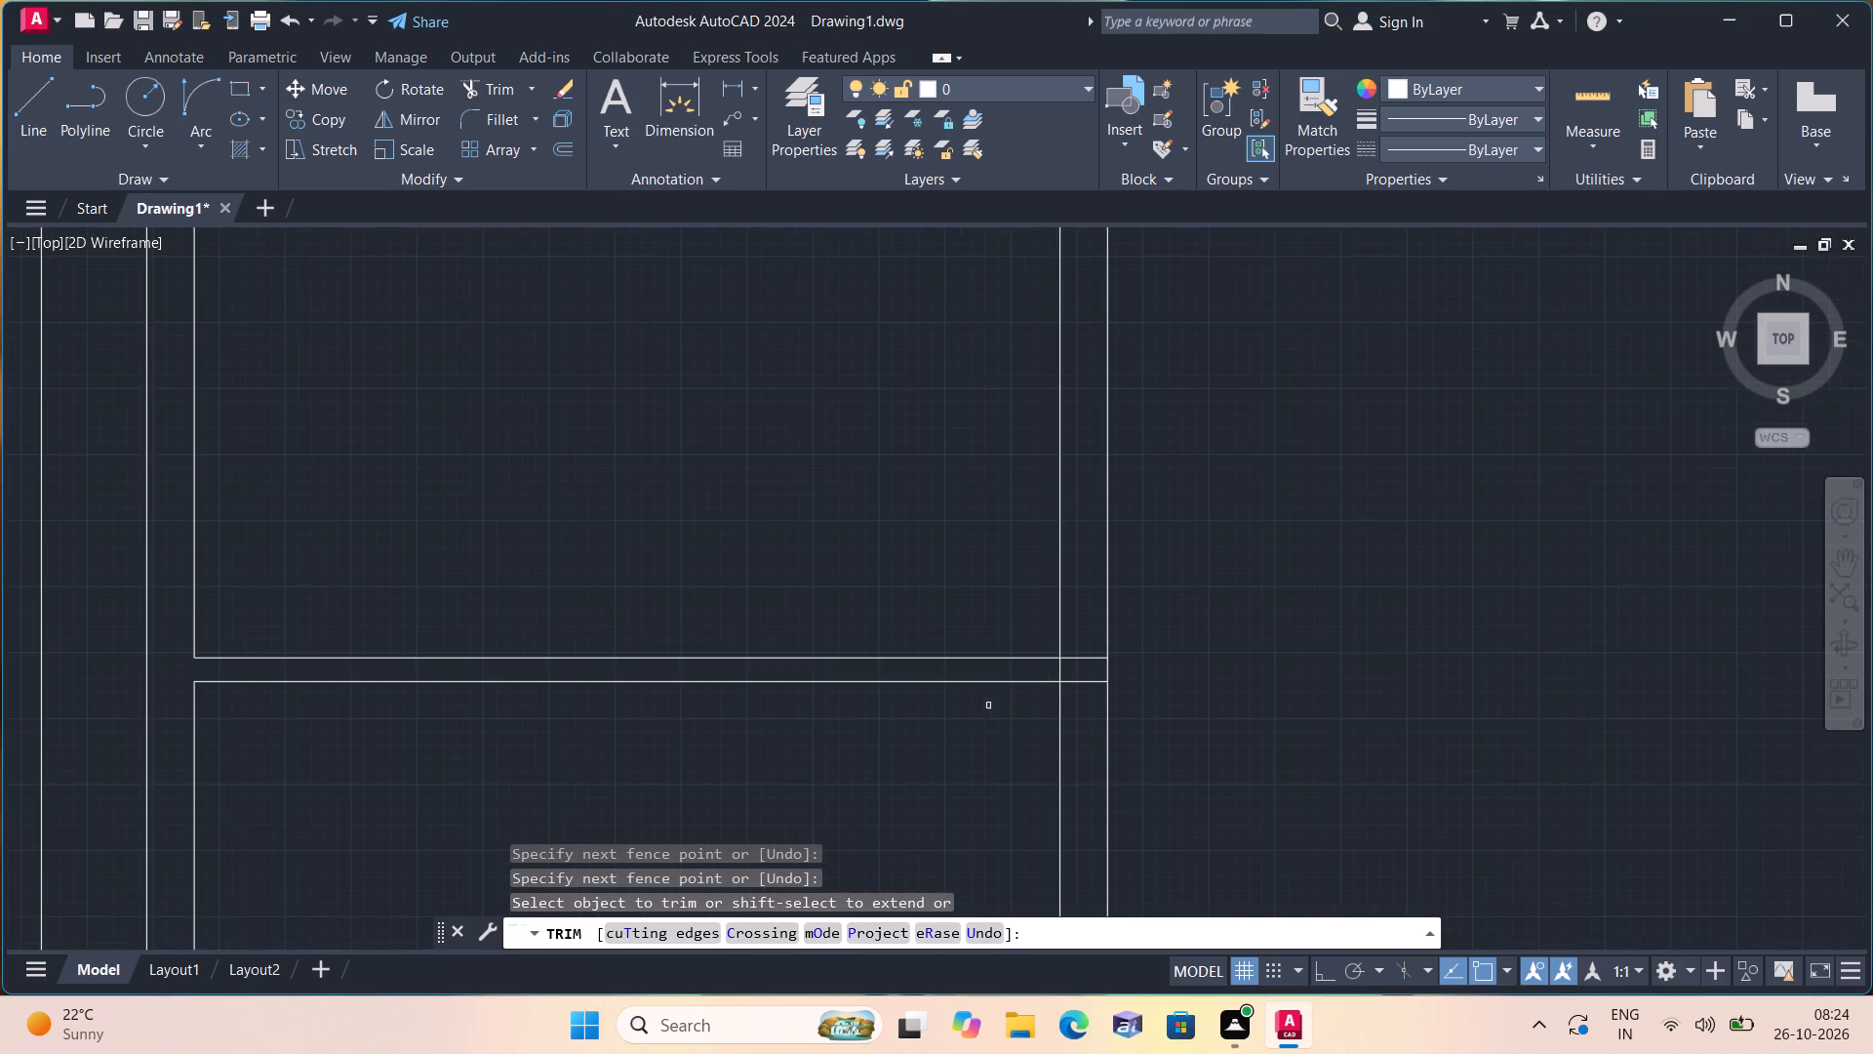
drag(1076, 643, 1090, 707)
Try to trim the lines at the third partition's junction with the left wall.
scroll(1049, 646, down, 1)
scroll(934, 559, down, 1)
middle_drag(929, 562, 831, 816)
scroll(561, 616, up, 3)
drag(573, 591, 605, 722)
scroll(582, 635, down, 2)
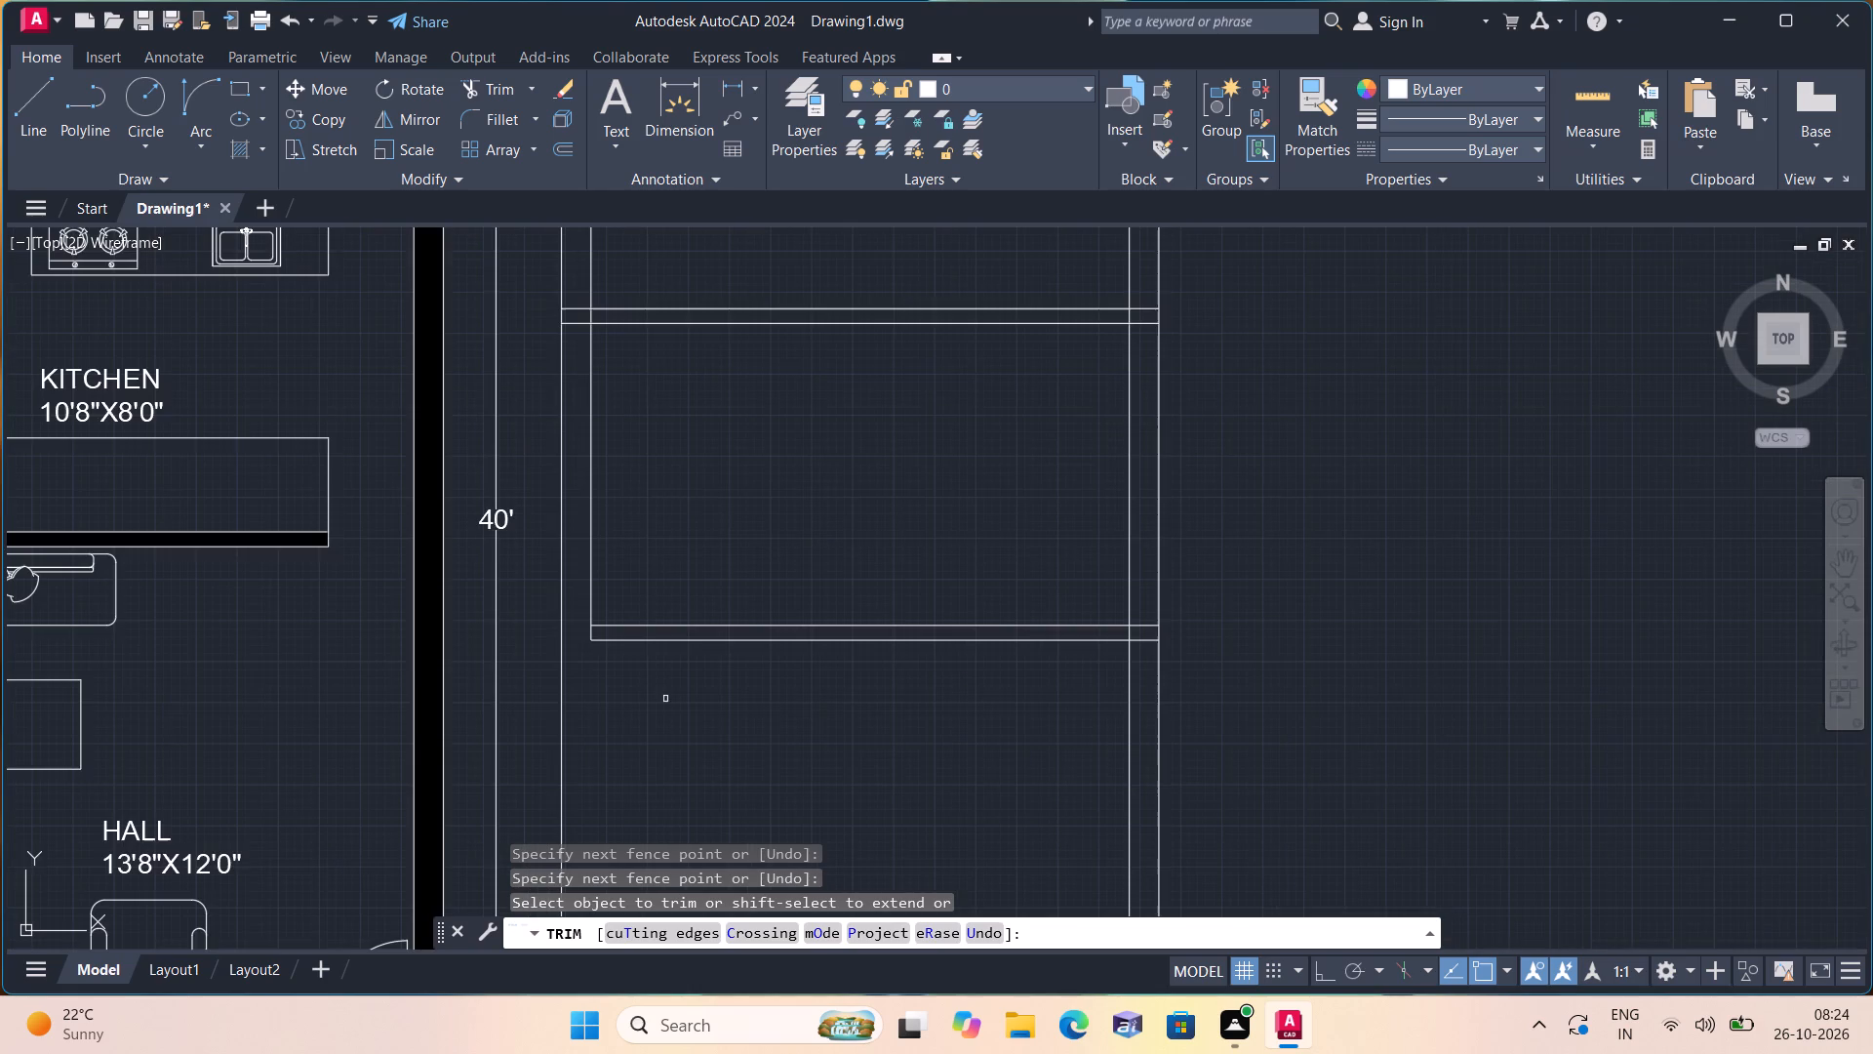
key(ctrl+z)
Trim the third partition's line ends inside both side walls and open the left wall's inner line between the partition lines.
scroll(745, 710, down, 1)
middle_drag(742, 710, 775, 588)
scroll(778, 566, down, 1)
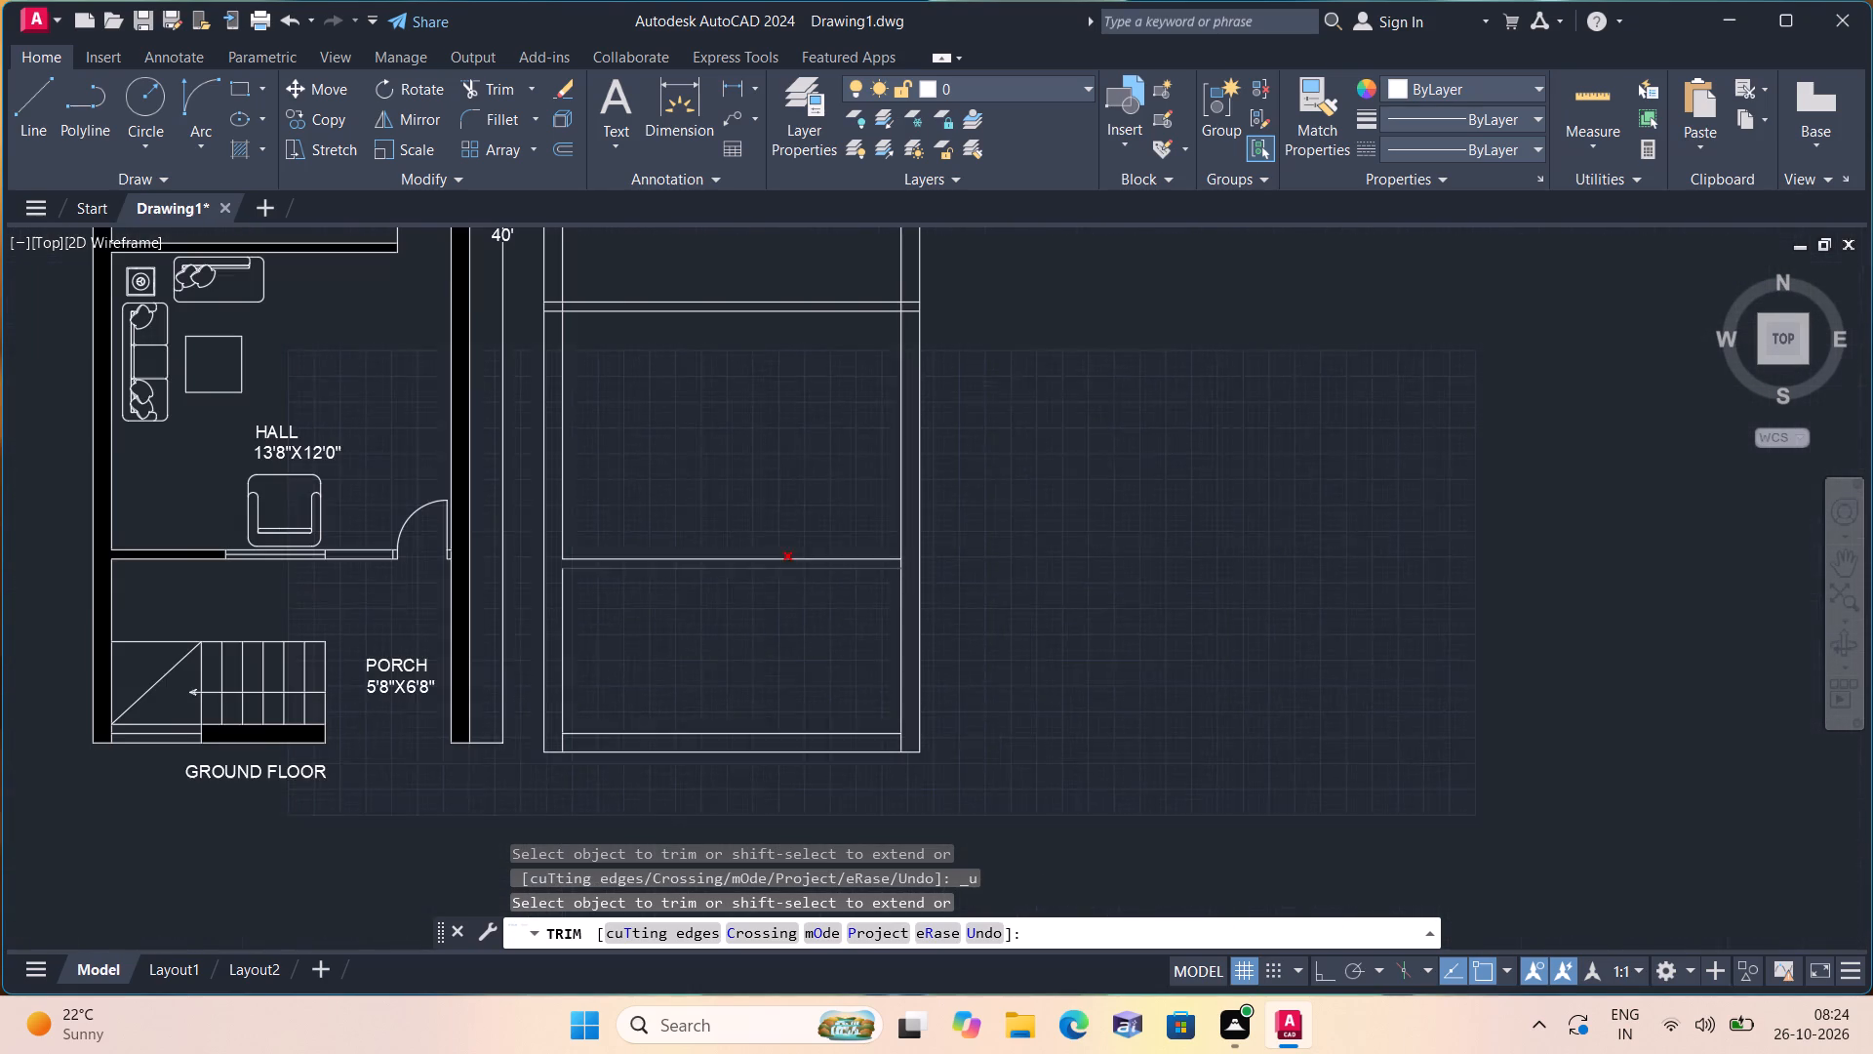
middle_drag(676, 434, 702, 548)
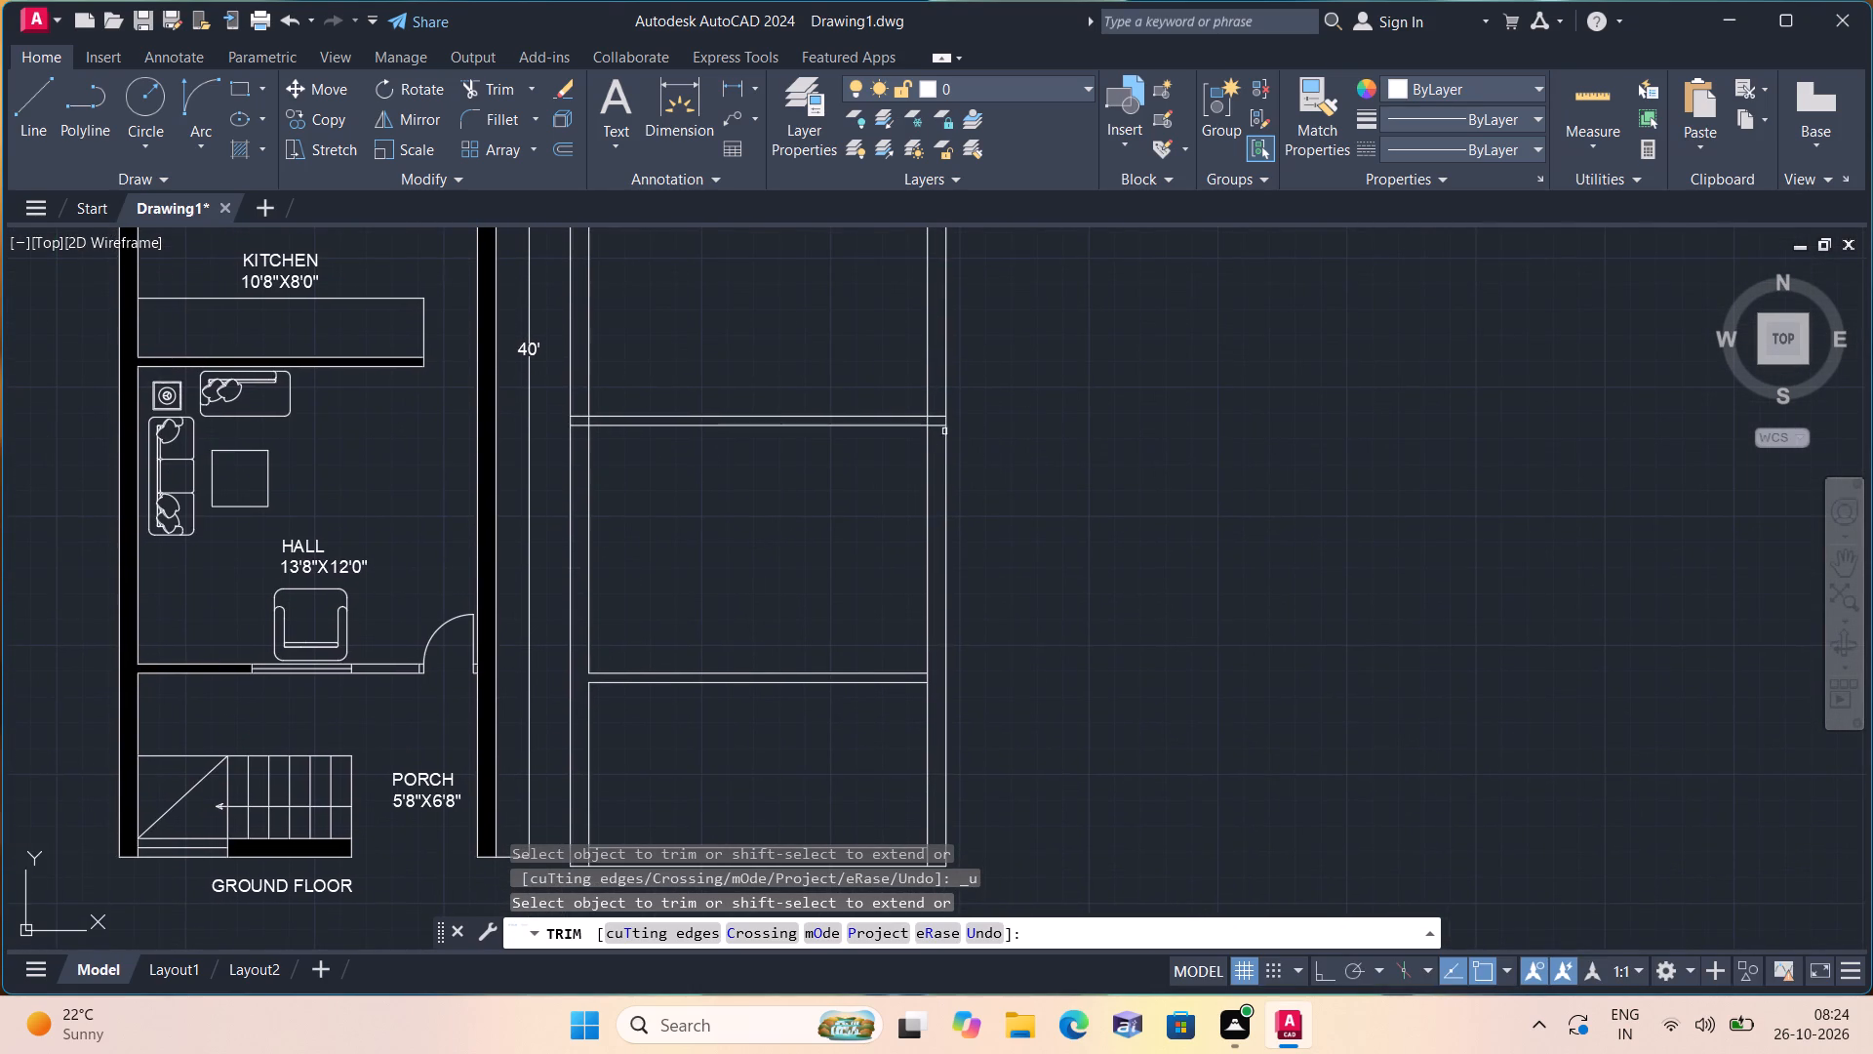
scroll(948, 422, up, 2)
drag(918, 394, 919, 405)
click(920, 464)
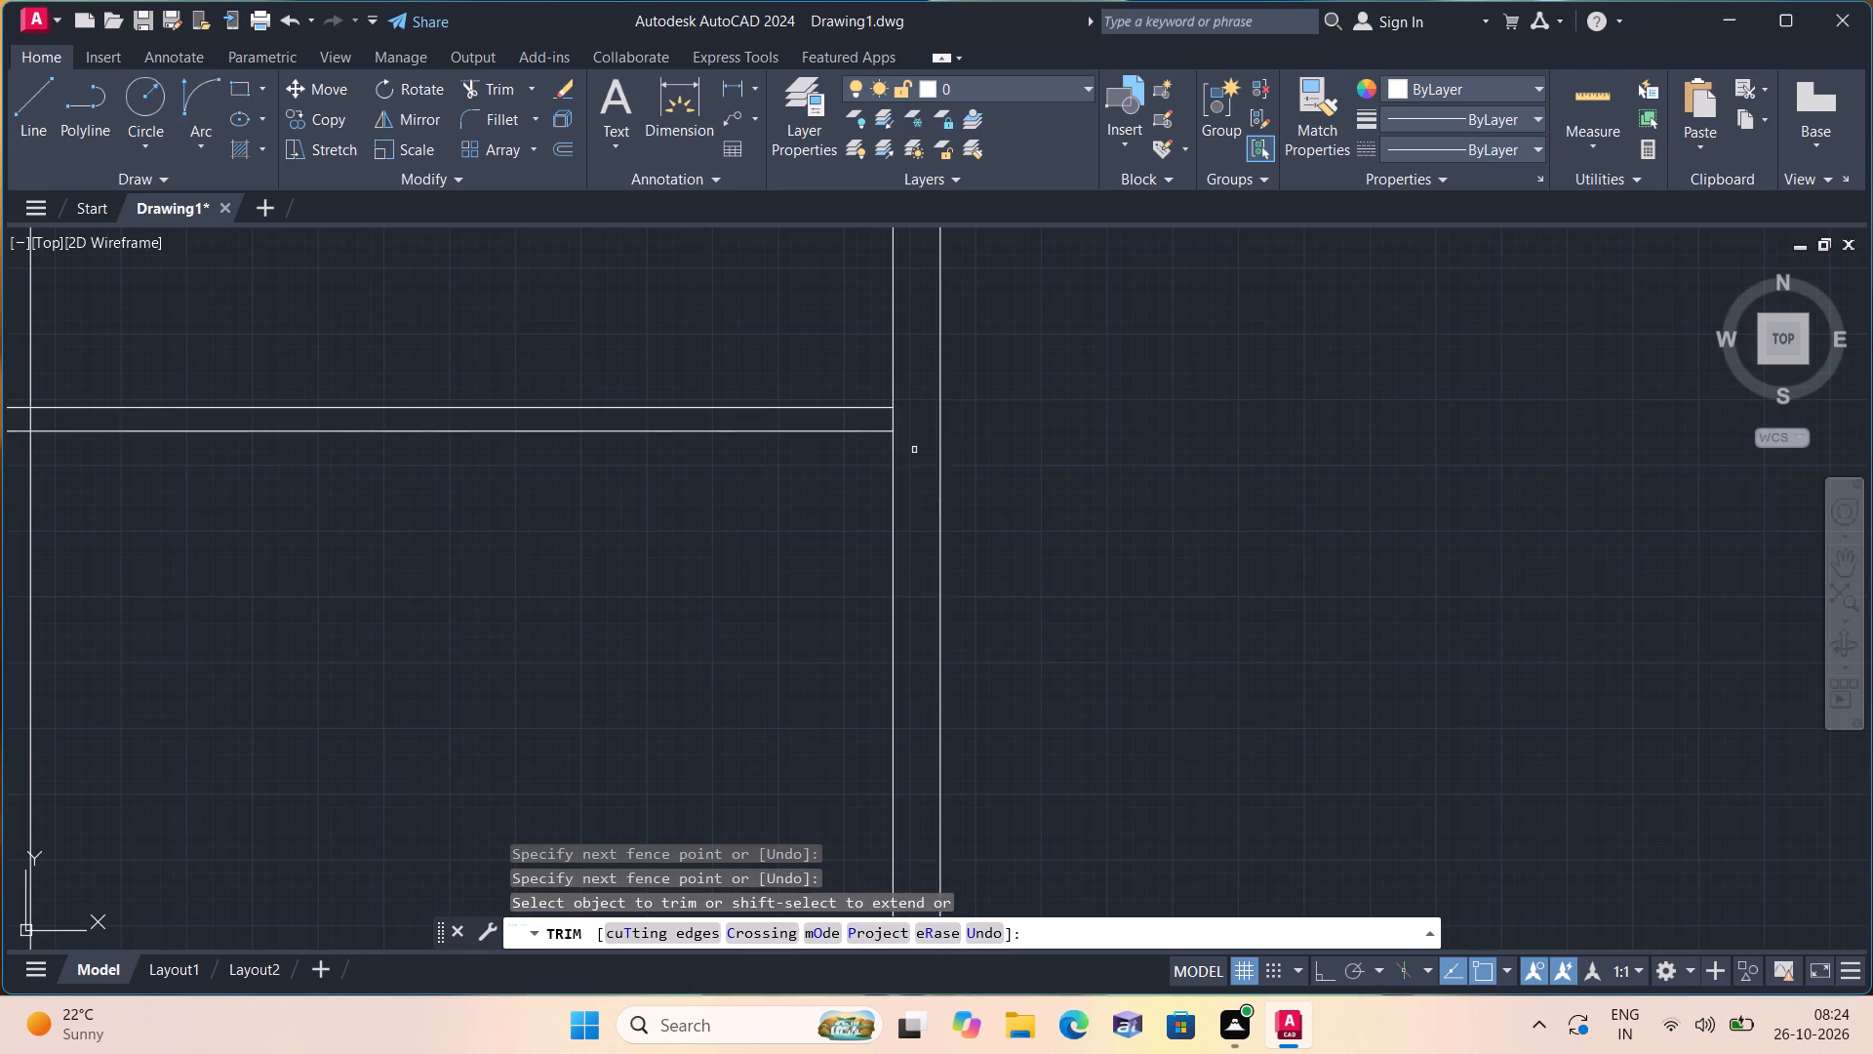
scroll(907, 453, down, 2)
scroll(531, 431, up, 2)
drag(484, 442, 487, 487)
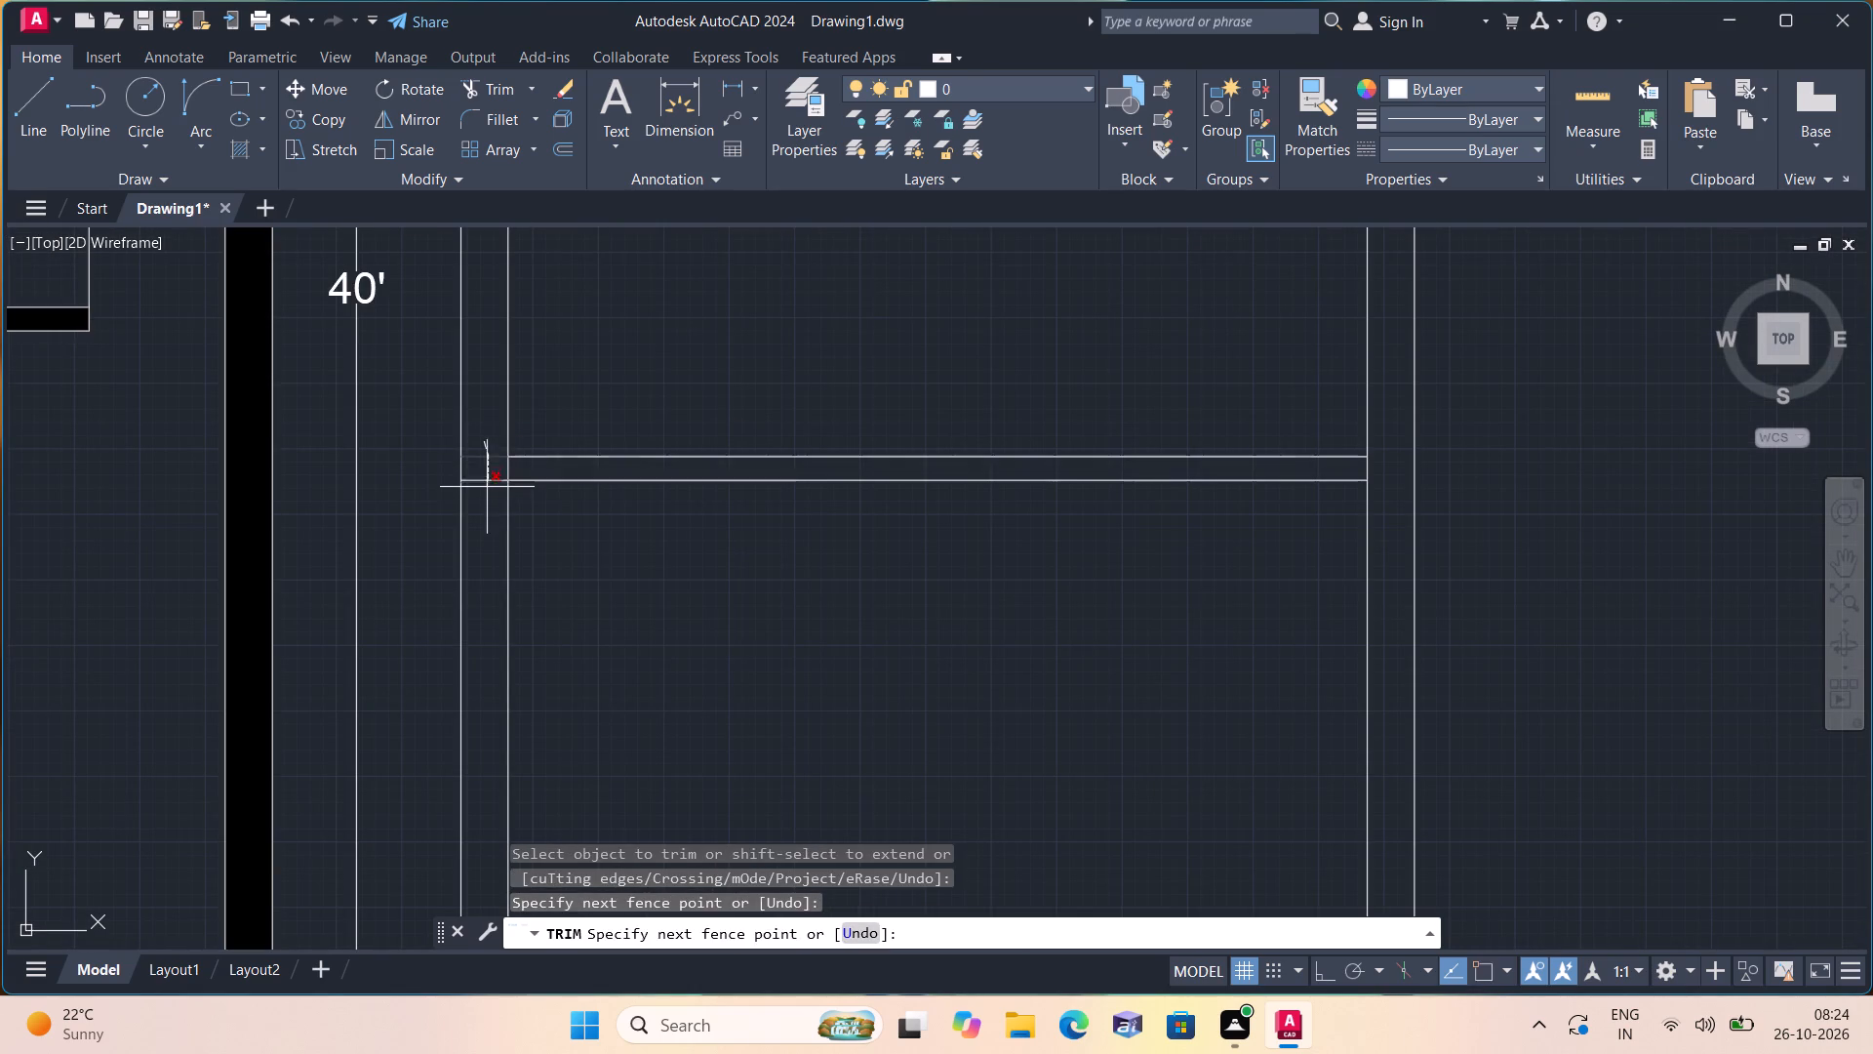
drag(487, 487, 487, 496)
click(498, 475)
click(521, 467)
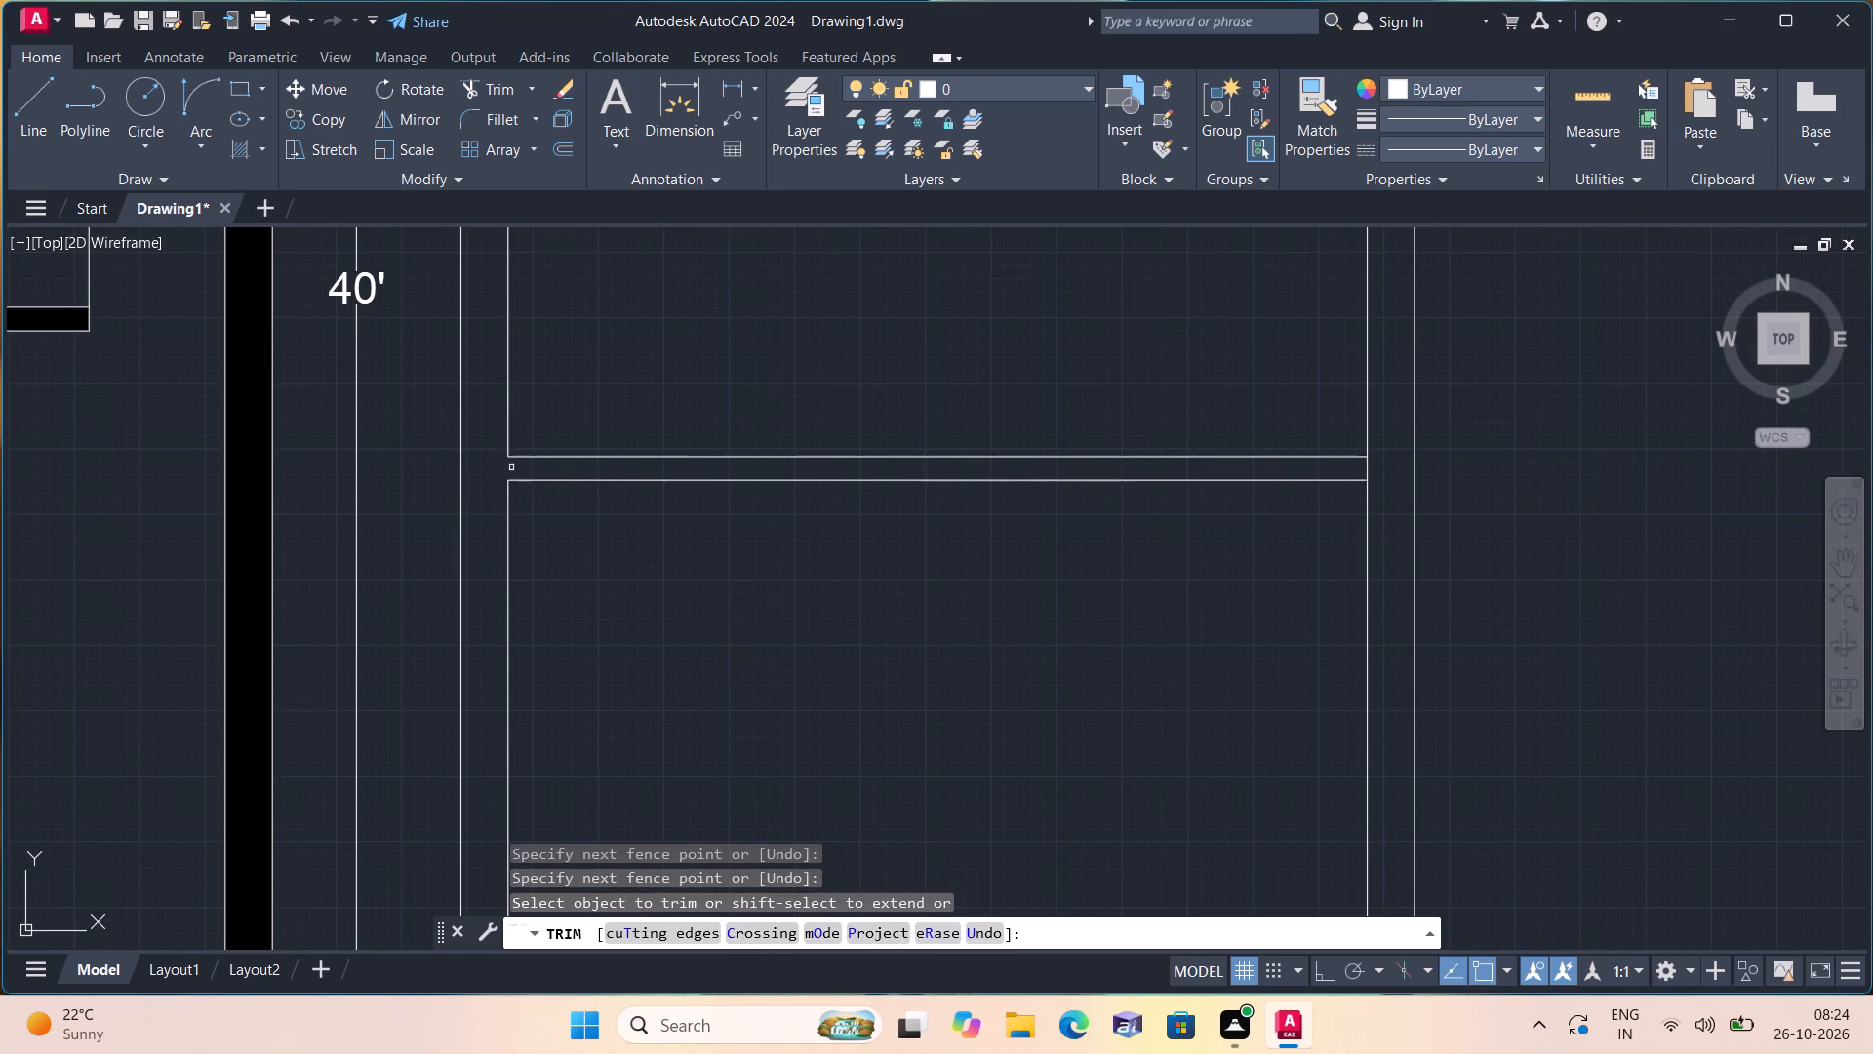
Trim the left ends of the second and first partitions back to the left wall's inner line.
scroll(517, 449, down, 2)
middle_drag(639, 385, 657, 592)
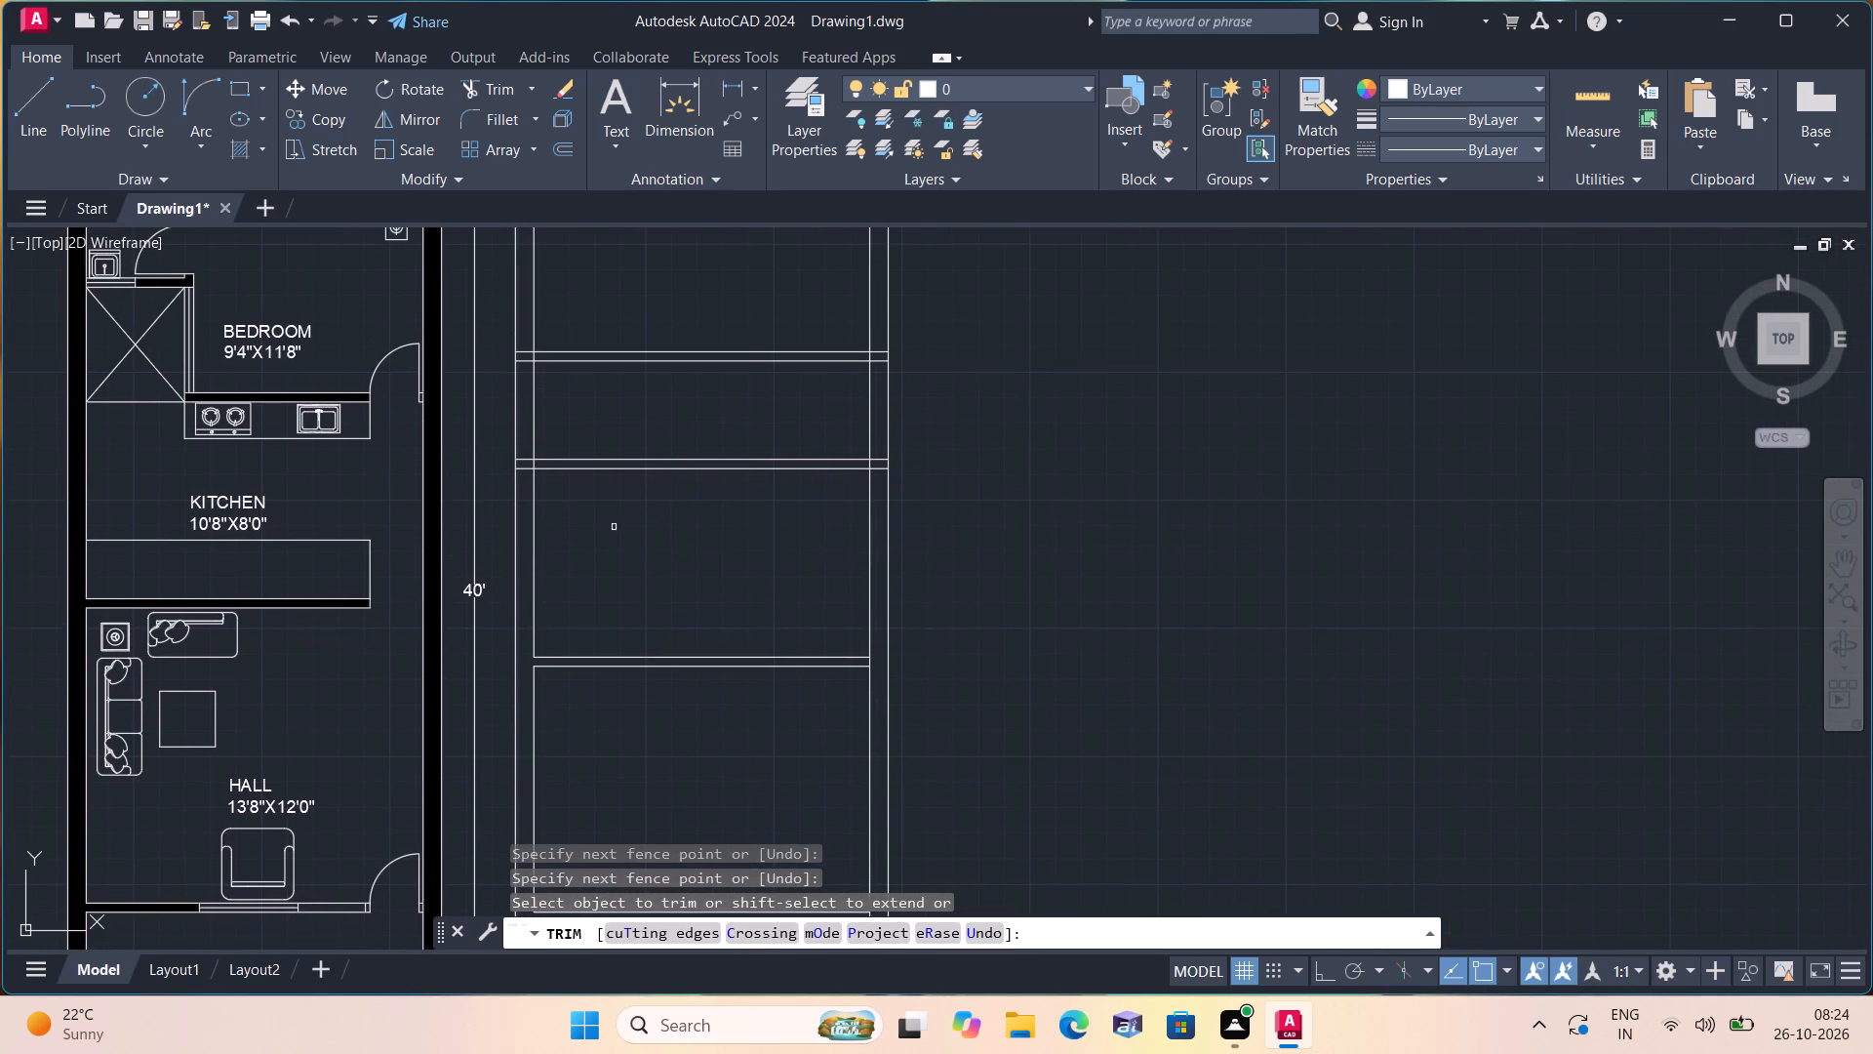
scroll(581, 484, up, 1)
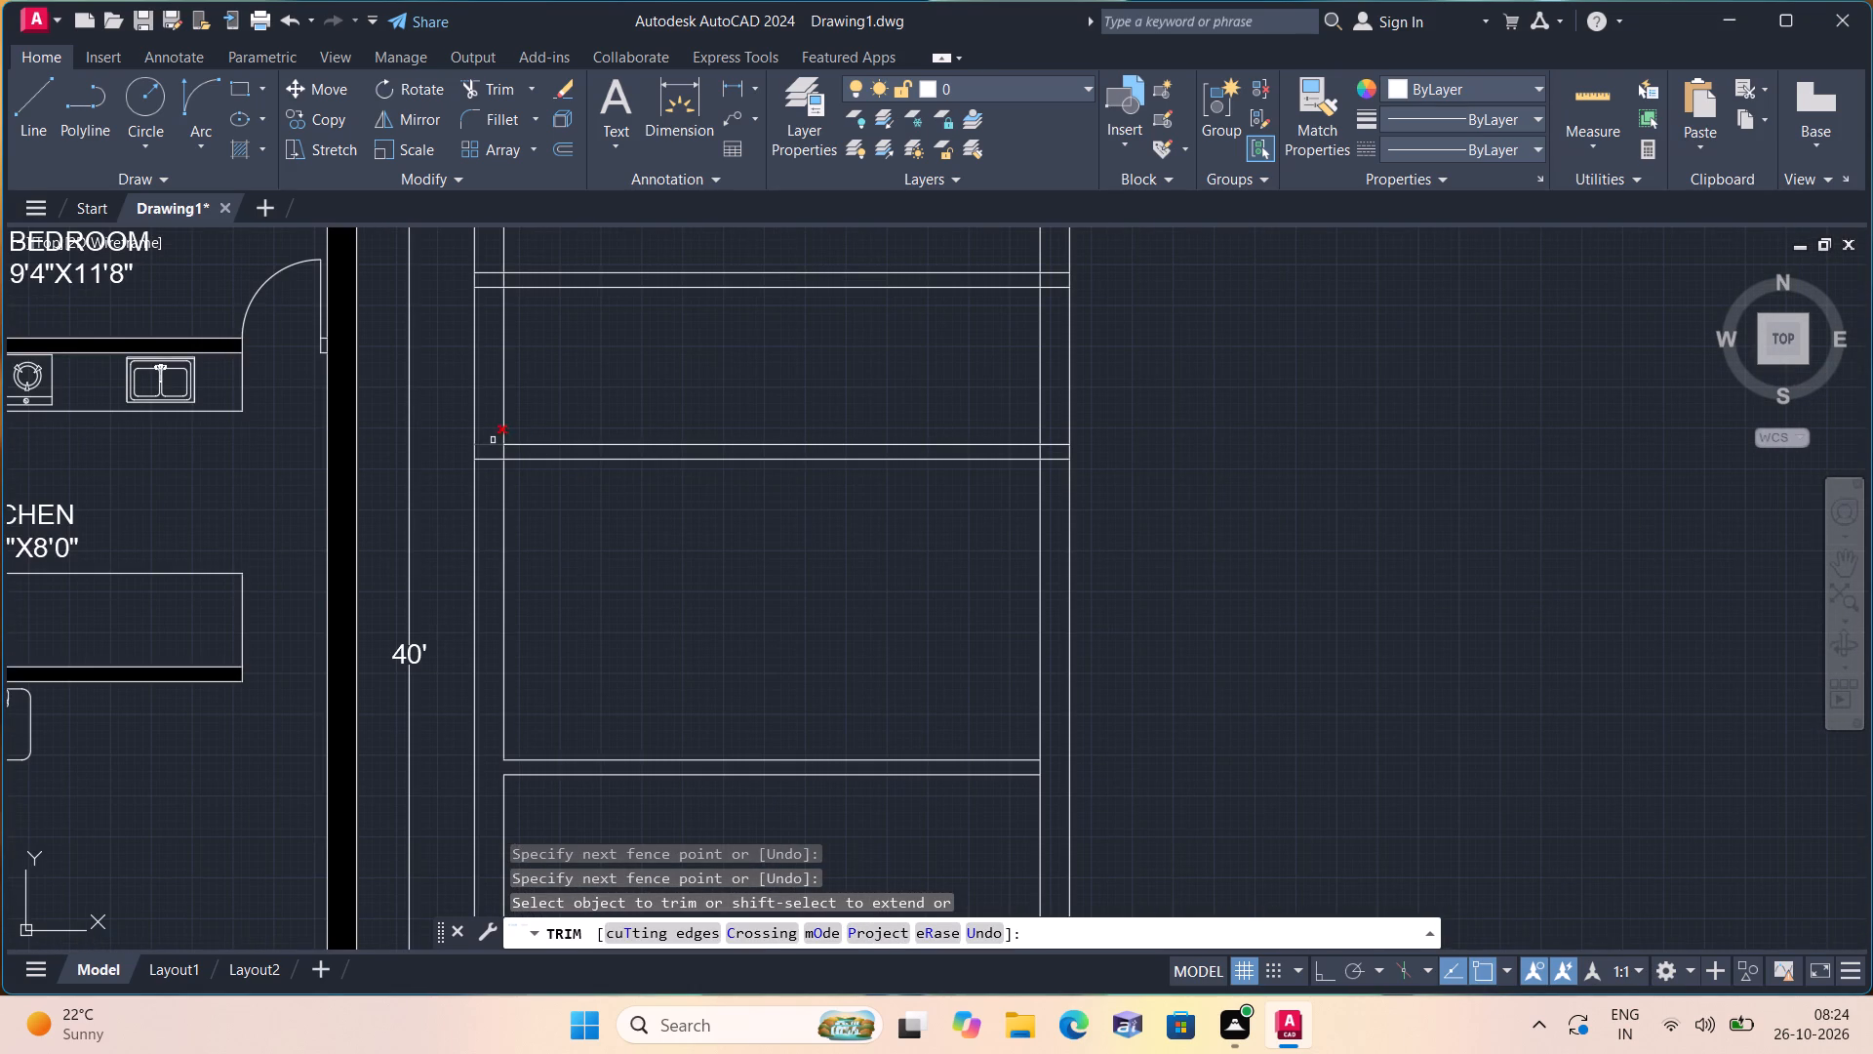
click(493, 440)
click(496, 478)
middle_drag(547, 353, 472, 530)
drag(414, 441, 416, 488)
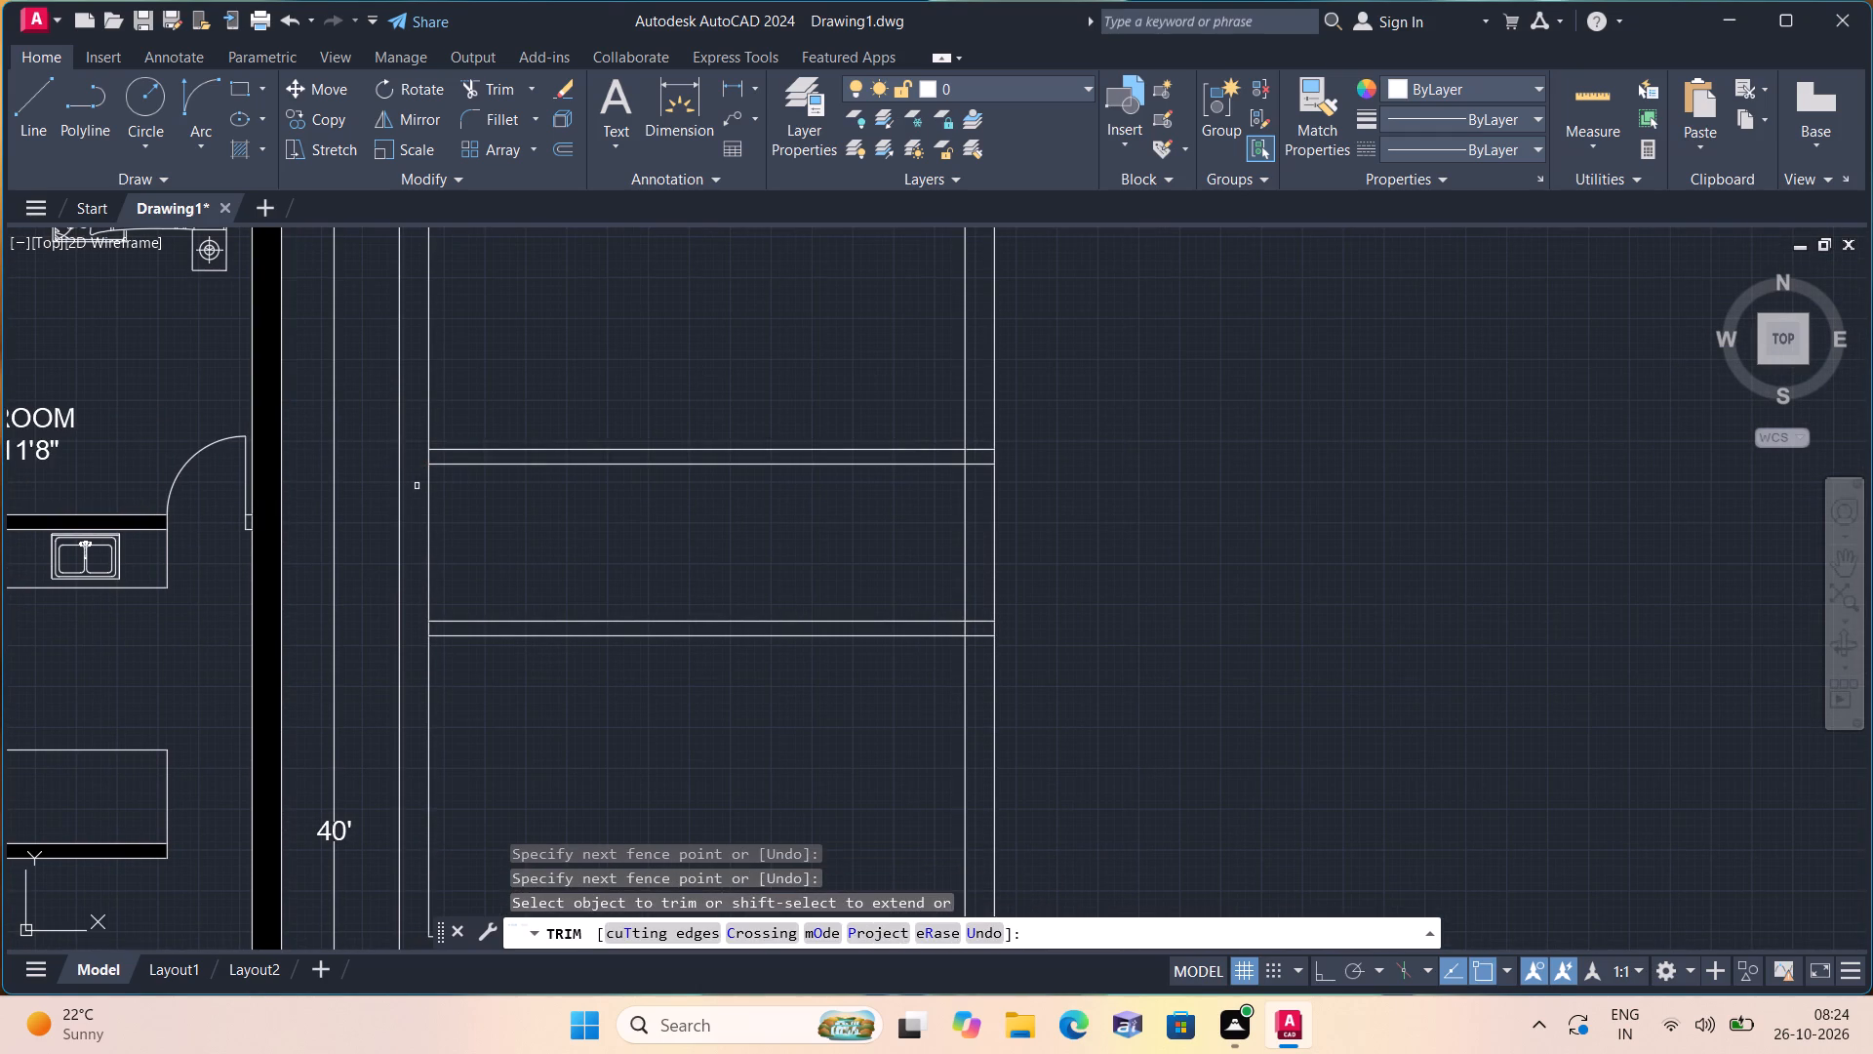
Trim the right ends of the first and second partitions back to the right wall's inner line.
scroll(418, 478, down, 1)
scroll(781, 494, up, 2)
drag(741, 401, 734, 514)
scroll(824, 548, down, 2)
scroll(785, 560, up, 1)
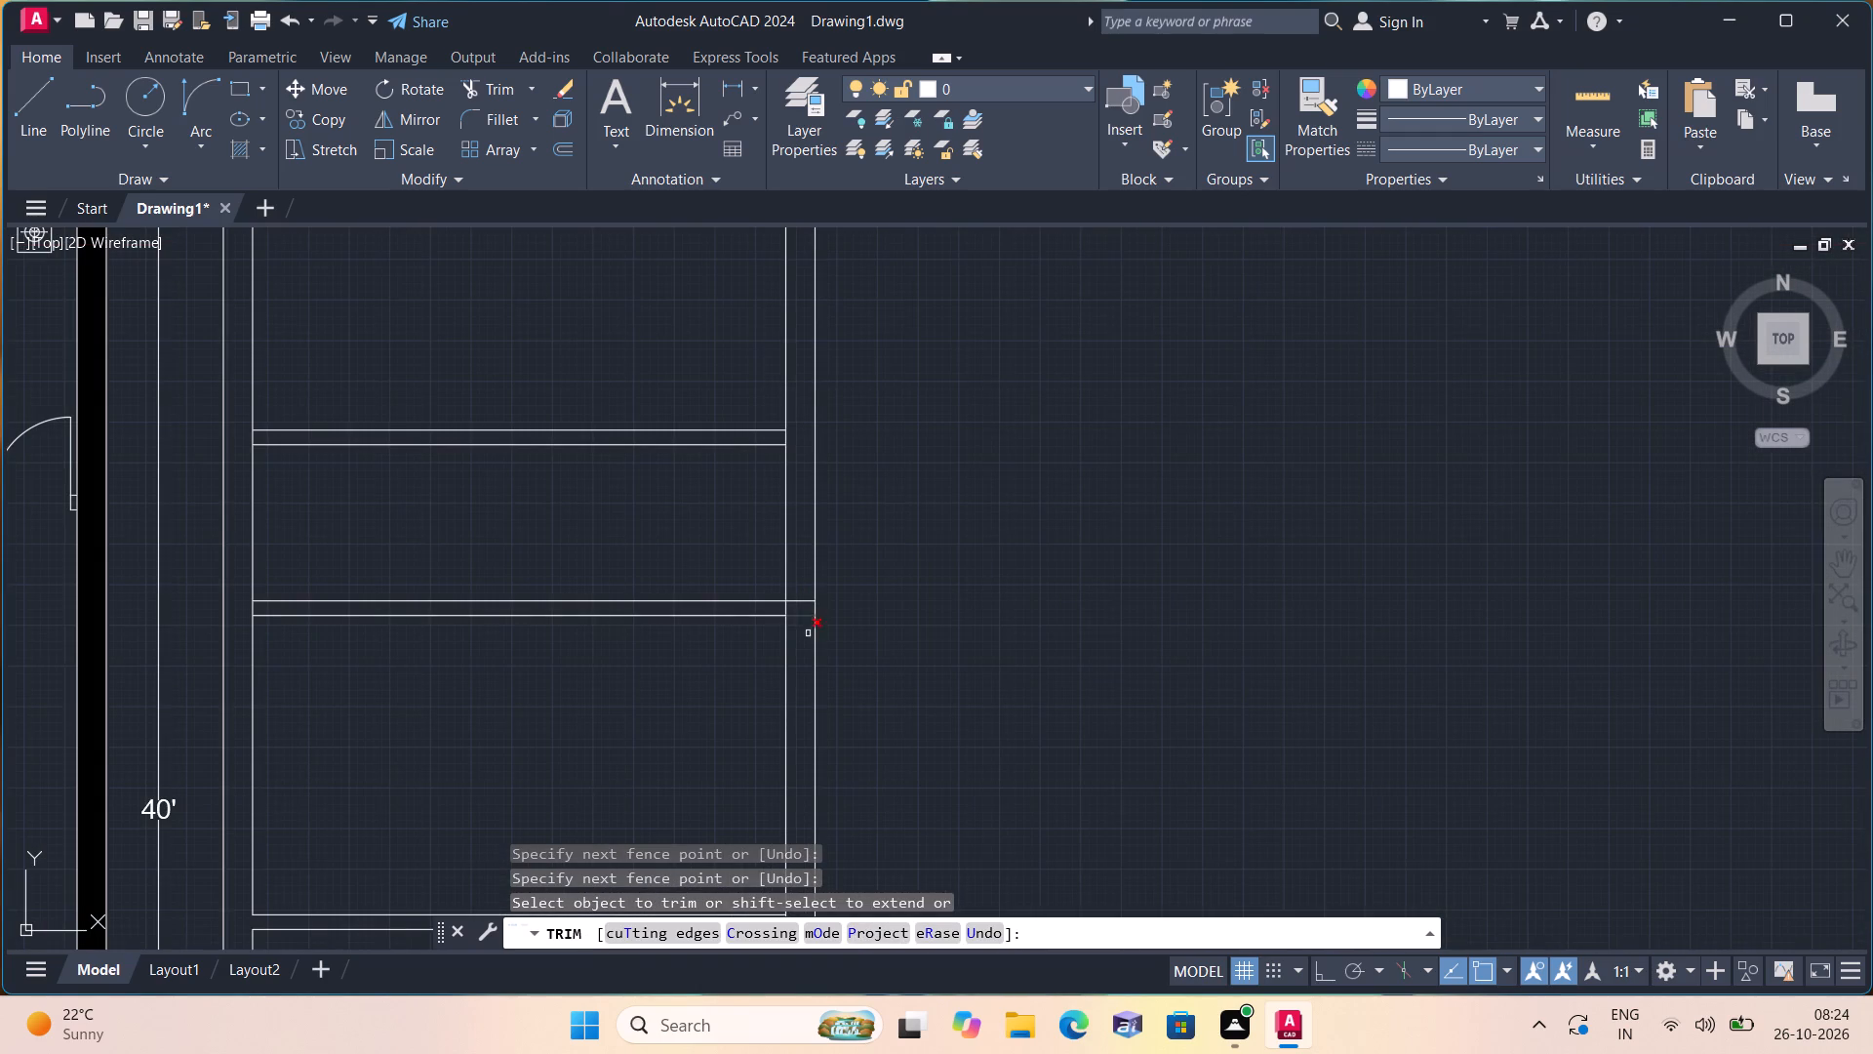
drag(811, 641, 806, 611)
drag(806, 585, 811, 622)
scroll(849, 593, down, 2)
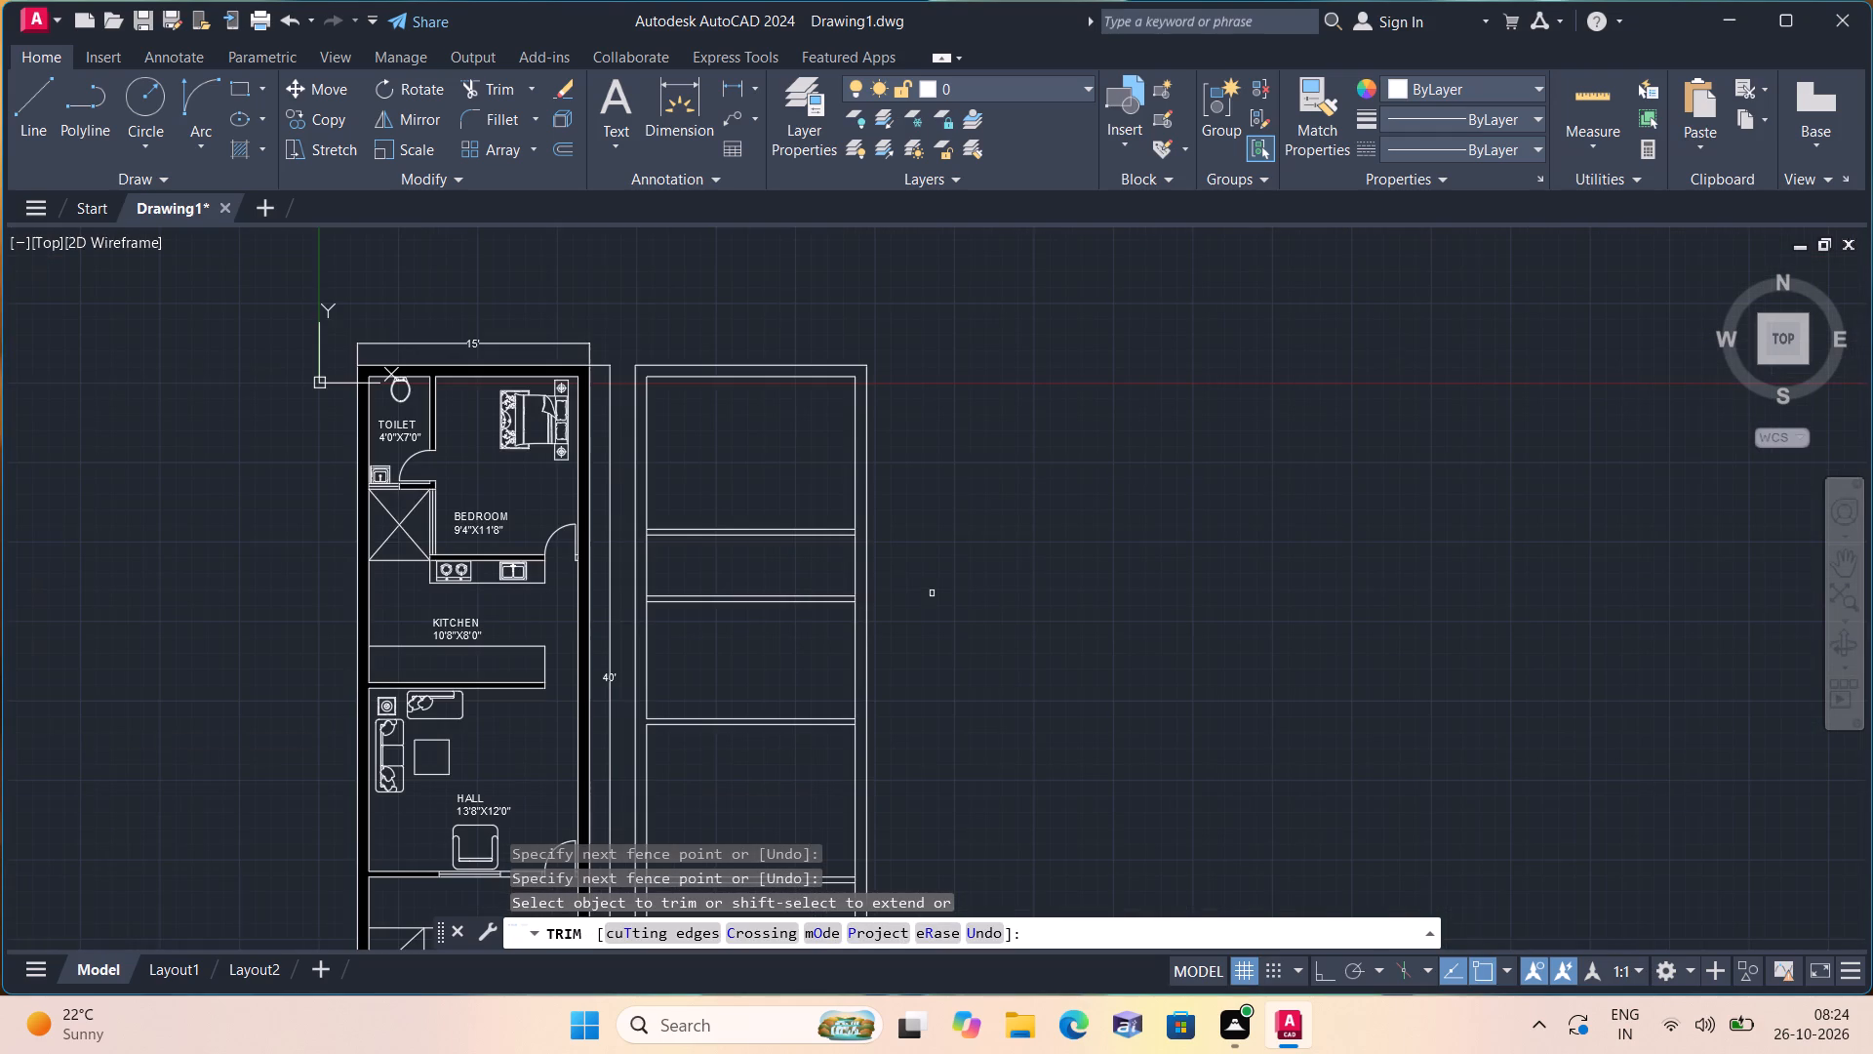
key(Escape)
With Ortho on, draw a door jamb line across the first partition, 2" in from the right wall's inner line.
scroll(967, 551, down, 1)
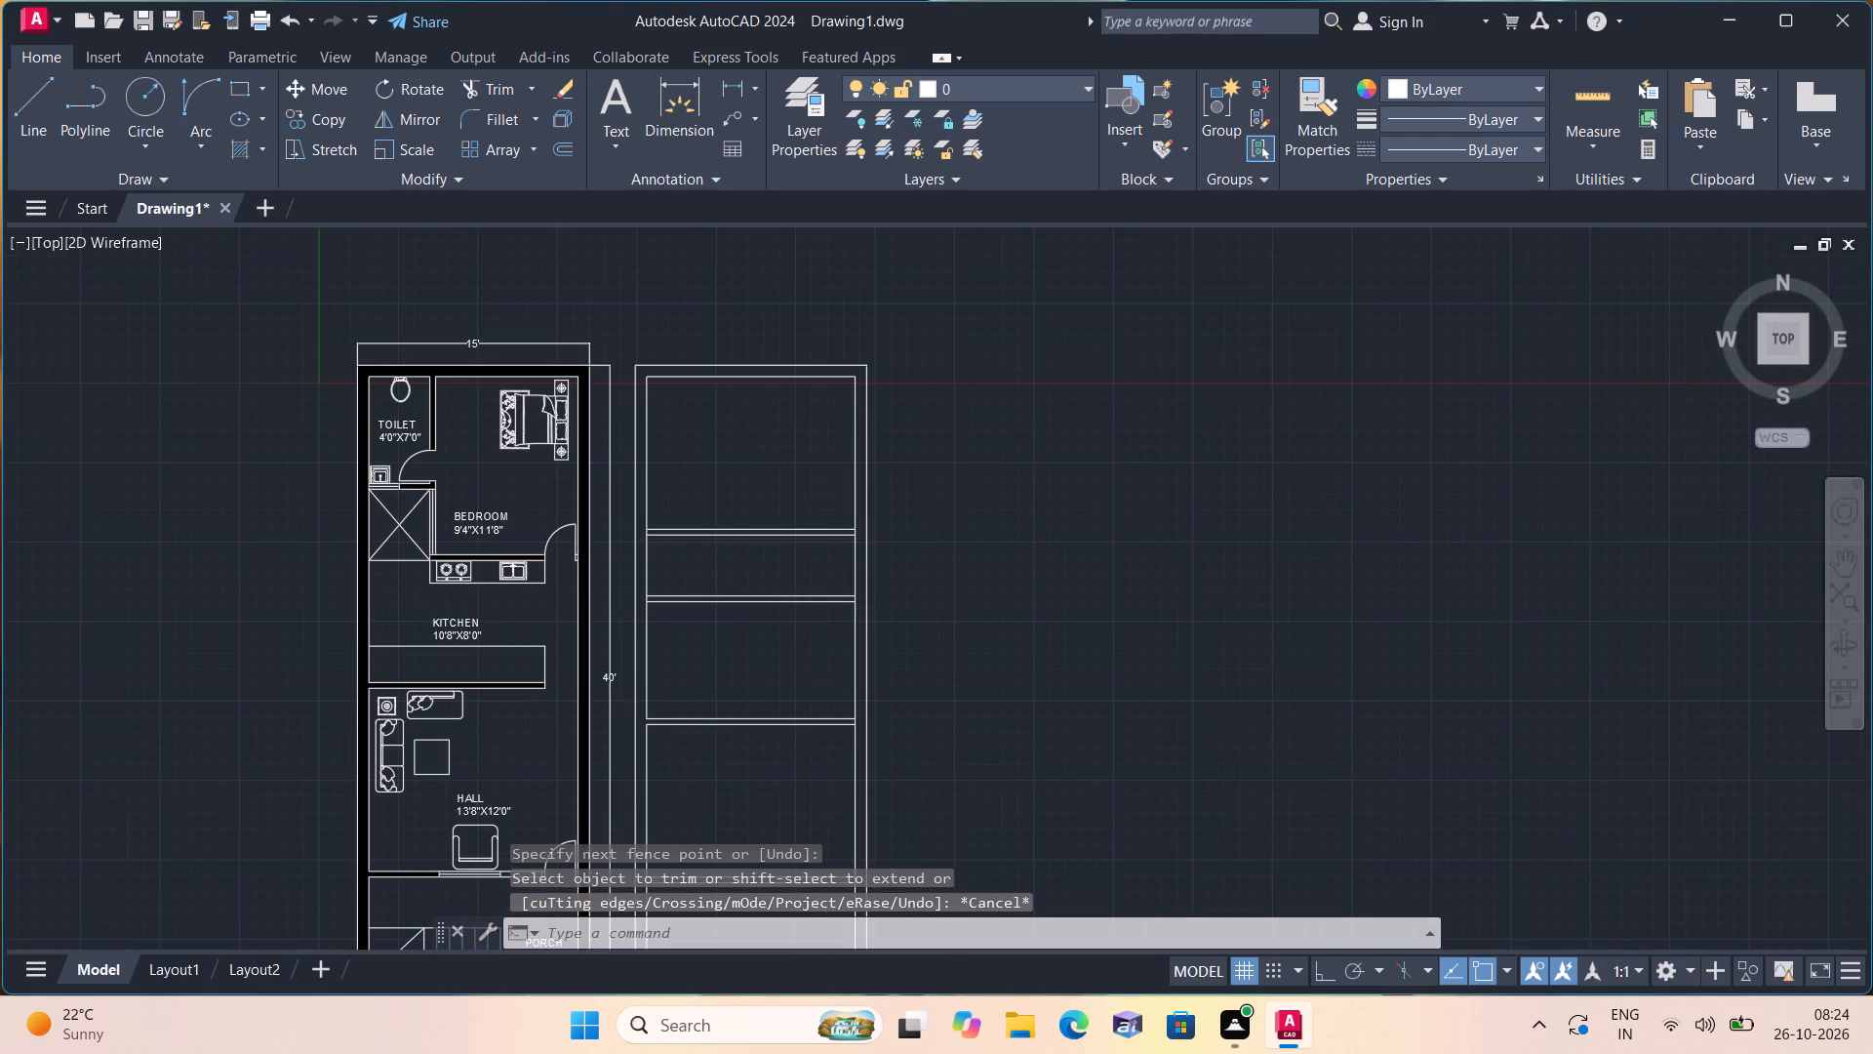
key(l)
key(space)
scroll(888, 613, up, 2)
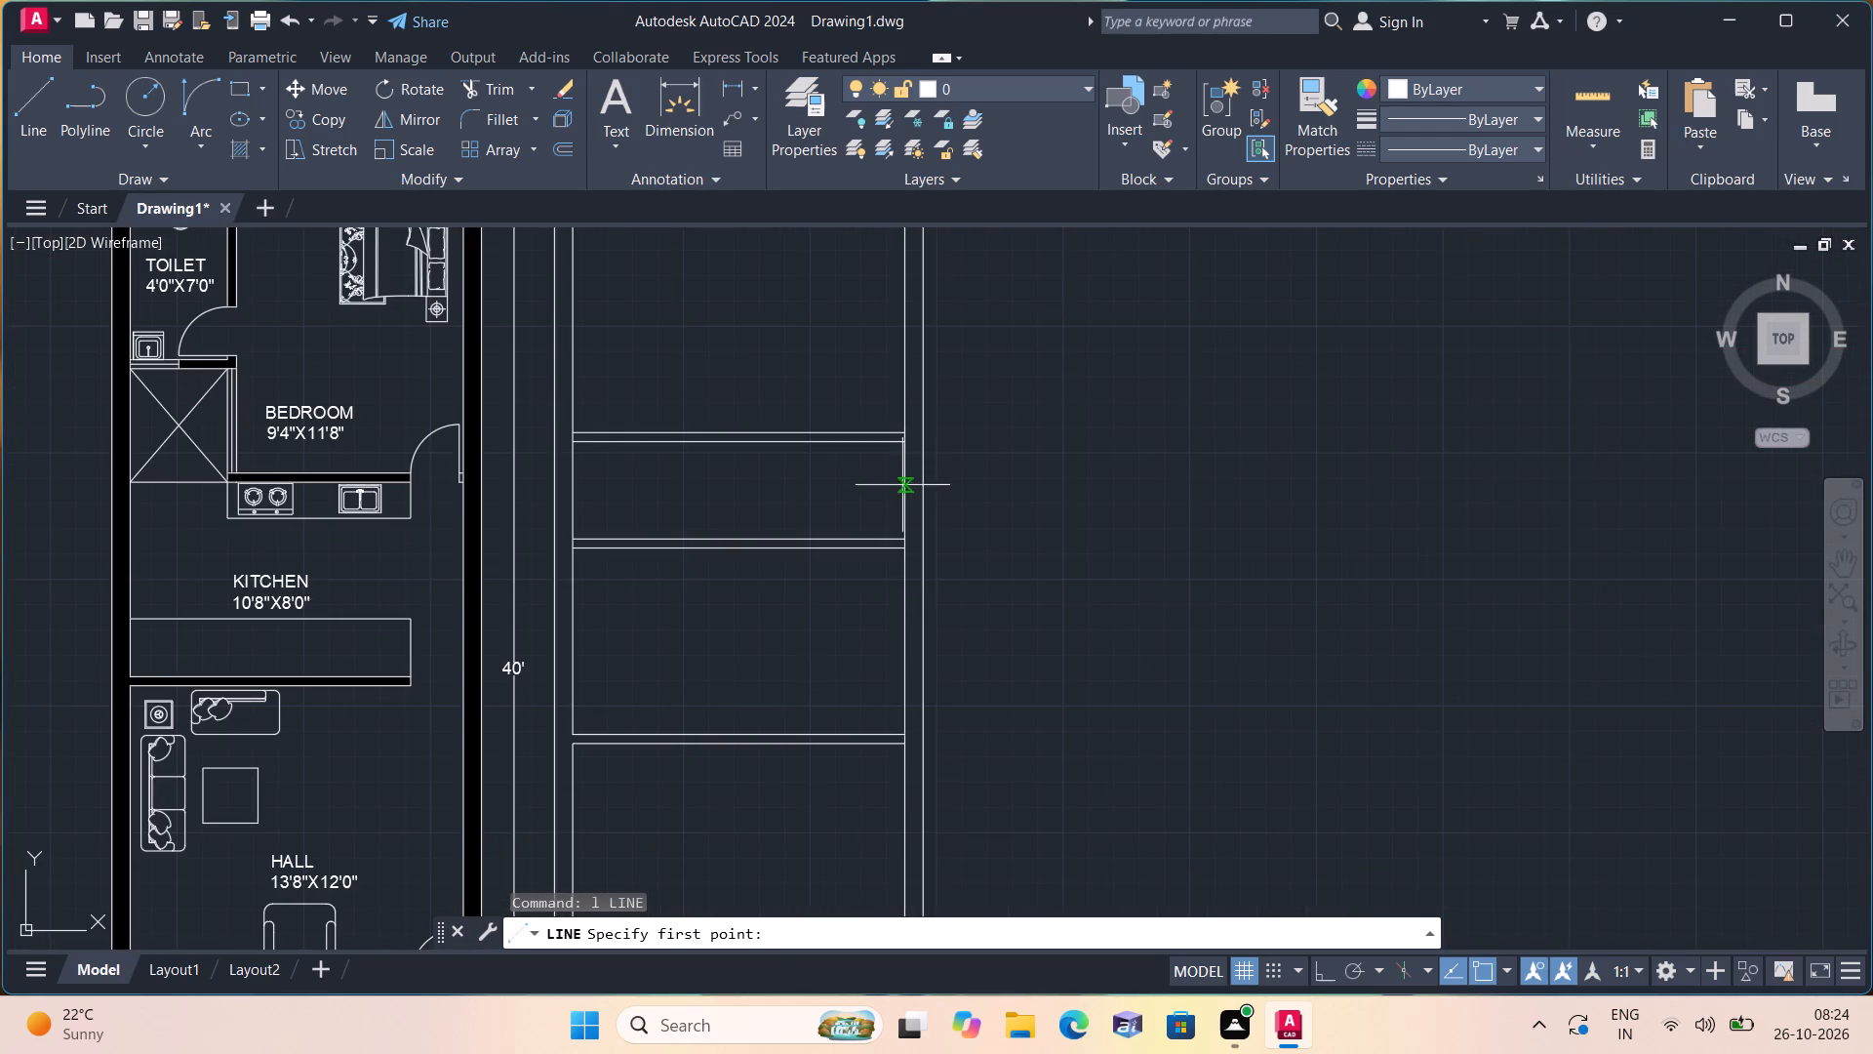
click(906, 437)
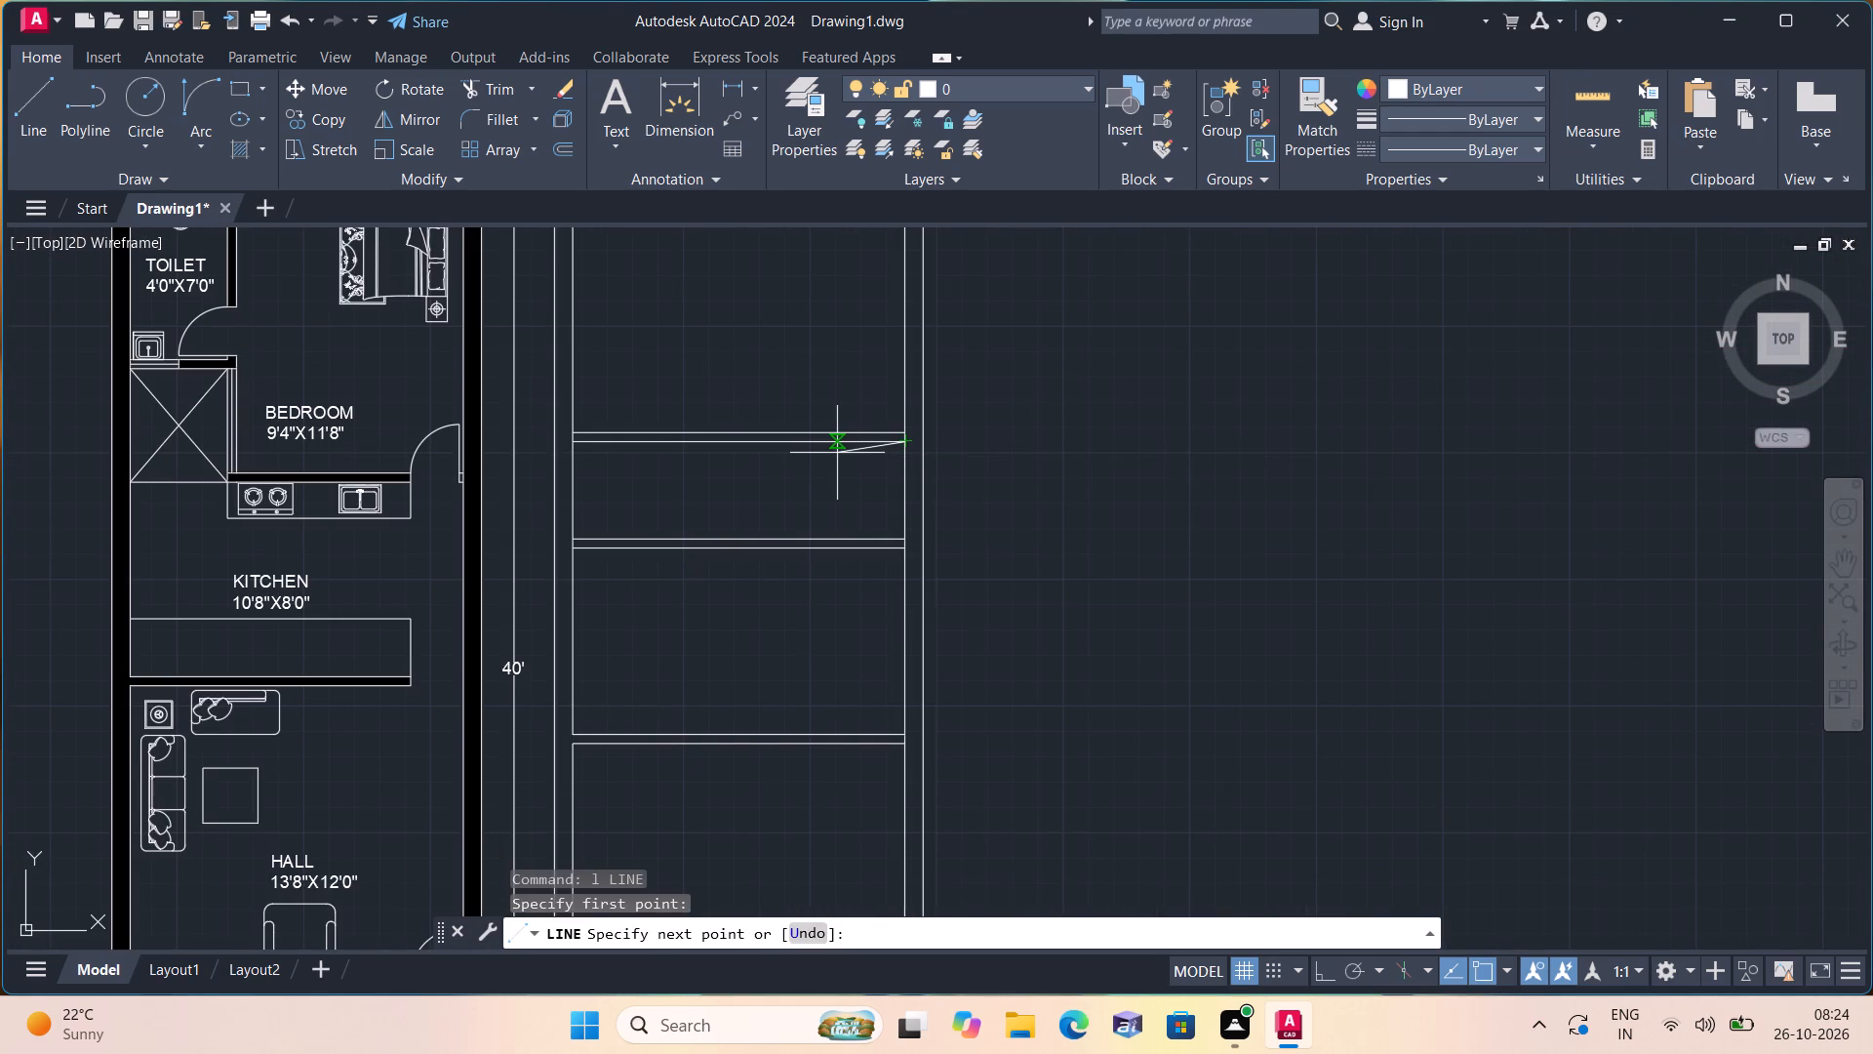
text(2")
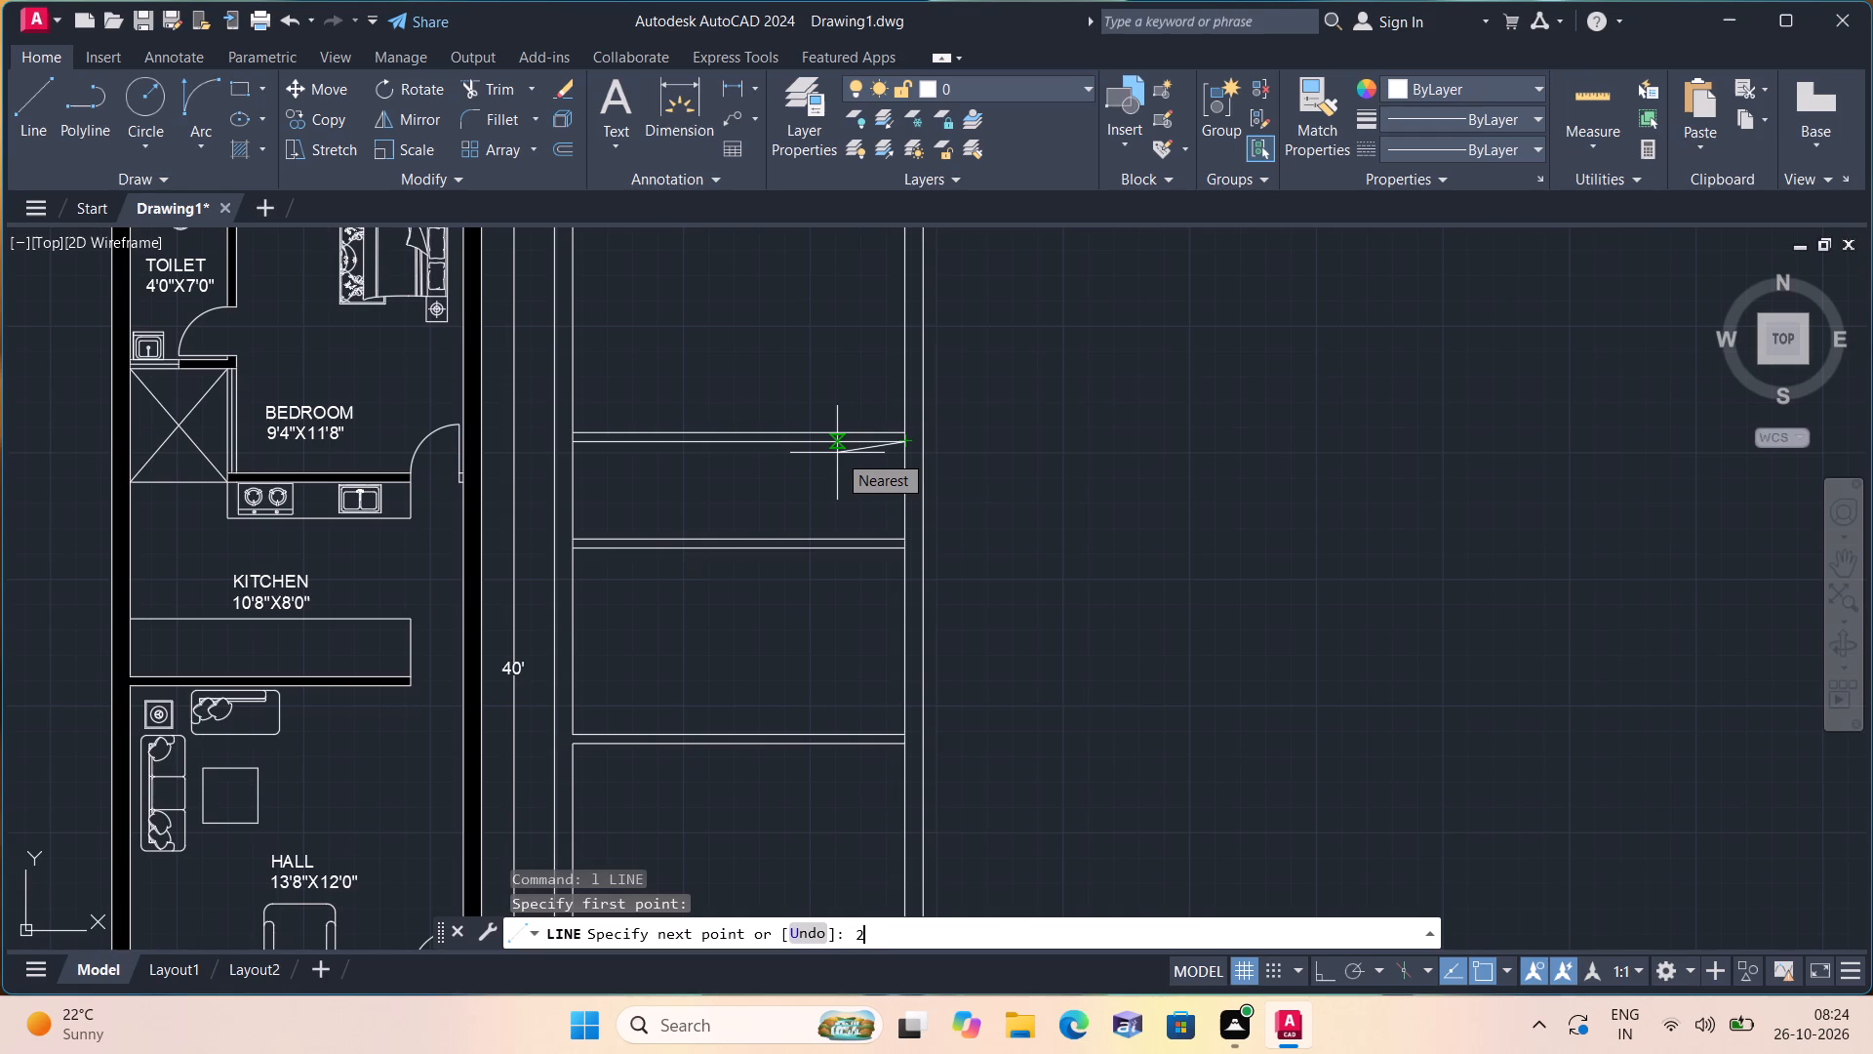
key(F8)
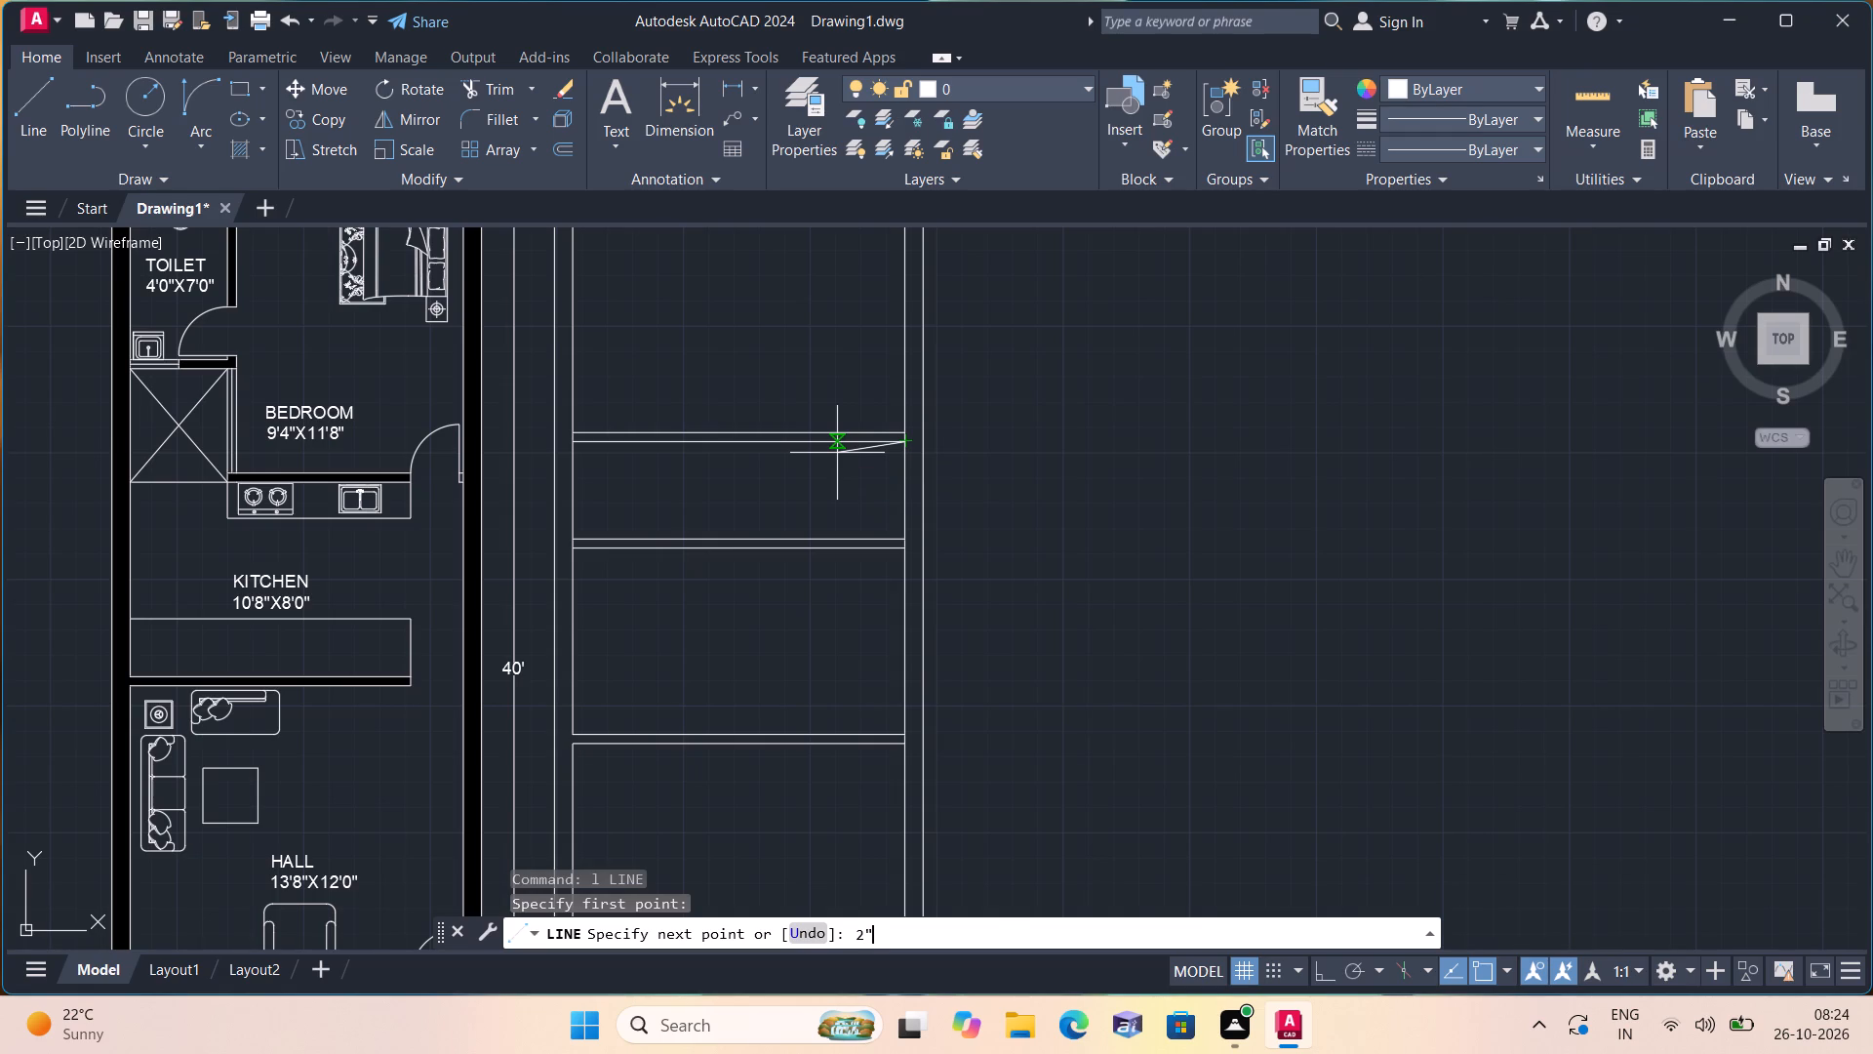
key(space)
scroll(882, 440, up, 2)
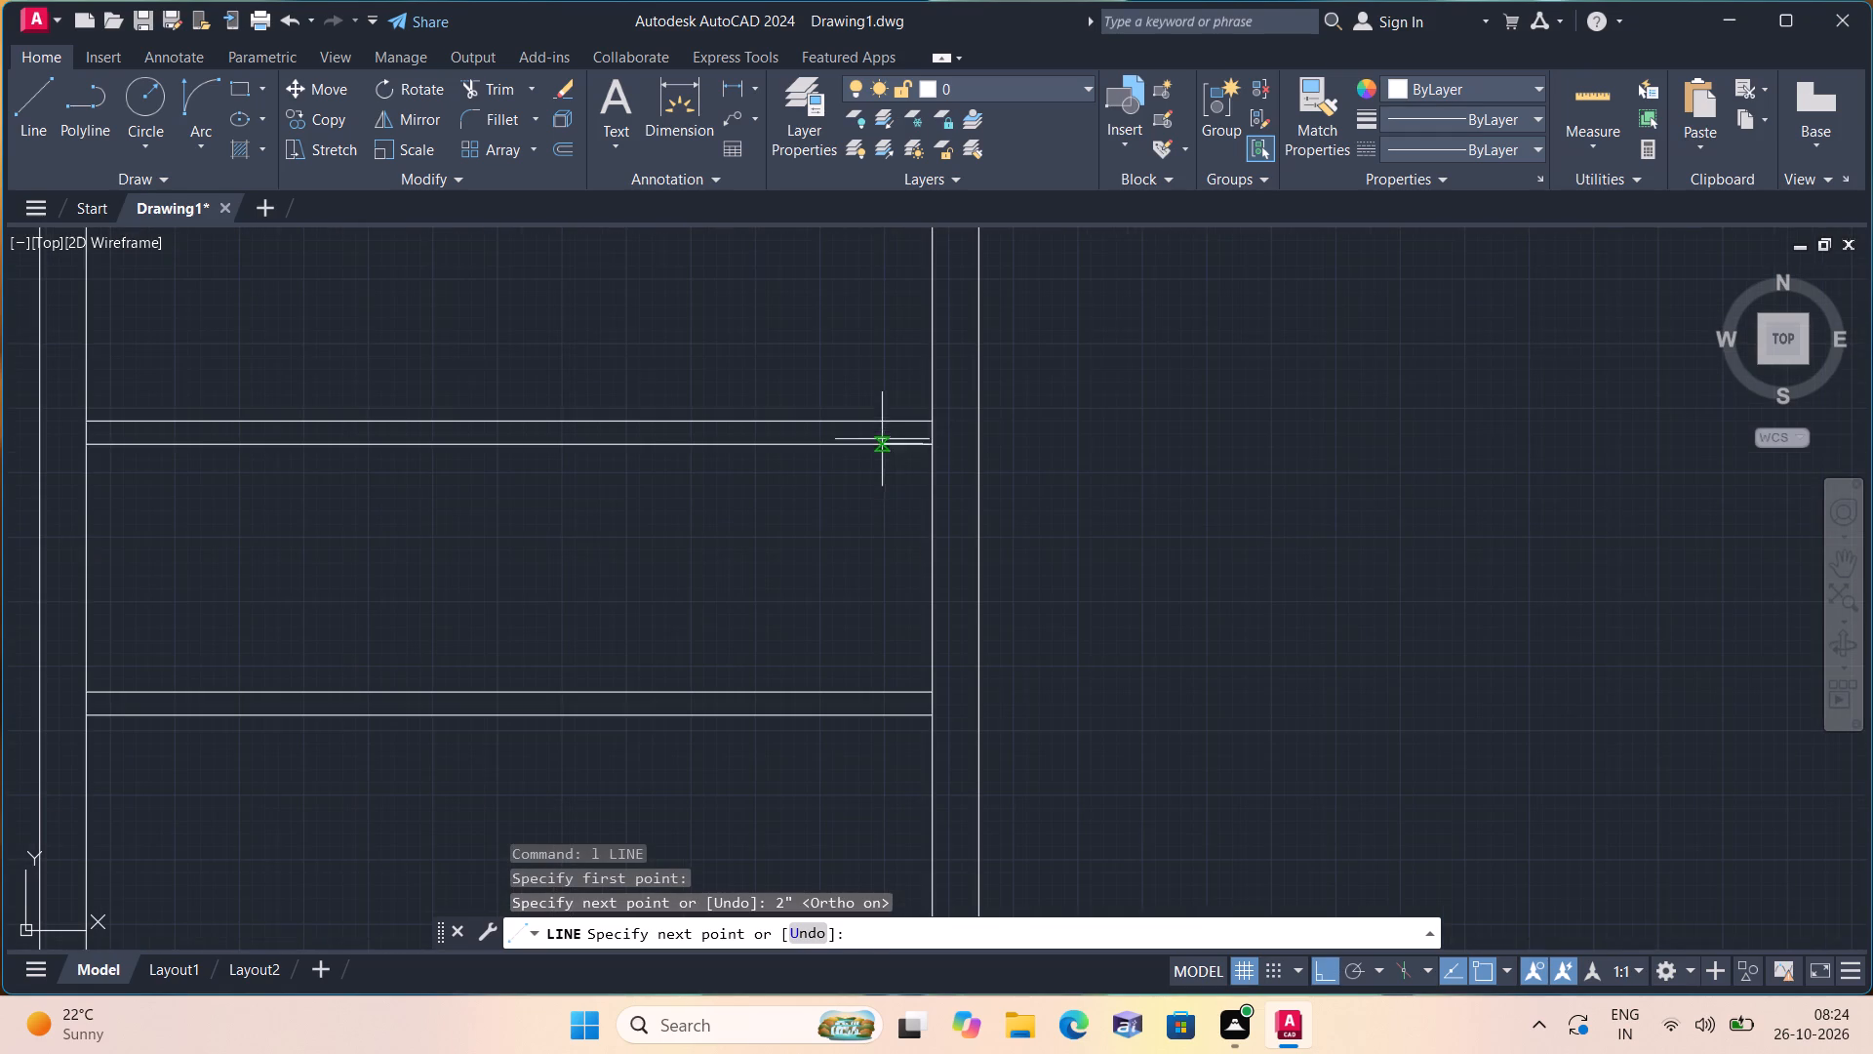
click(922, 416)
key(space)
Draw the opposite jamb line across the first partition, 2' left of the first jamb.
scroll(918, 453, up, 1)
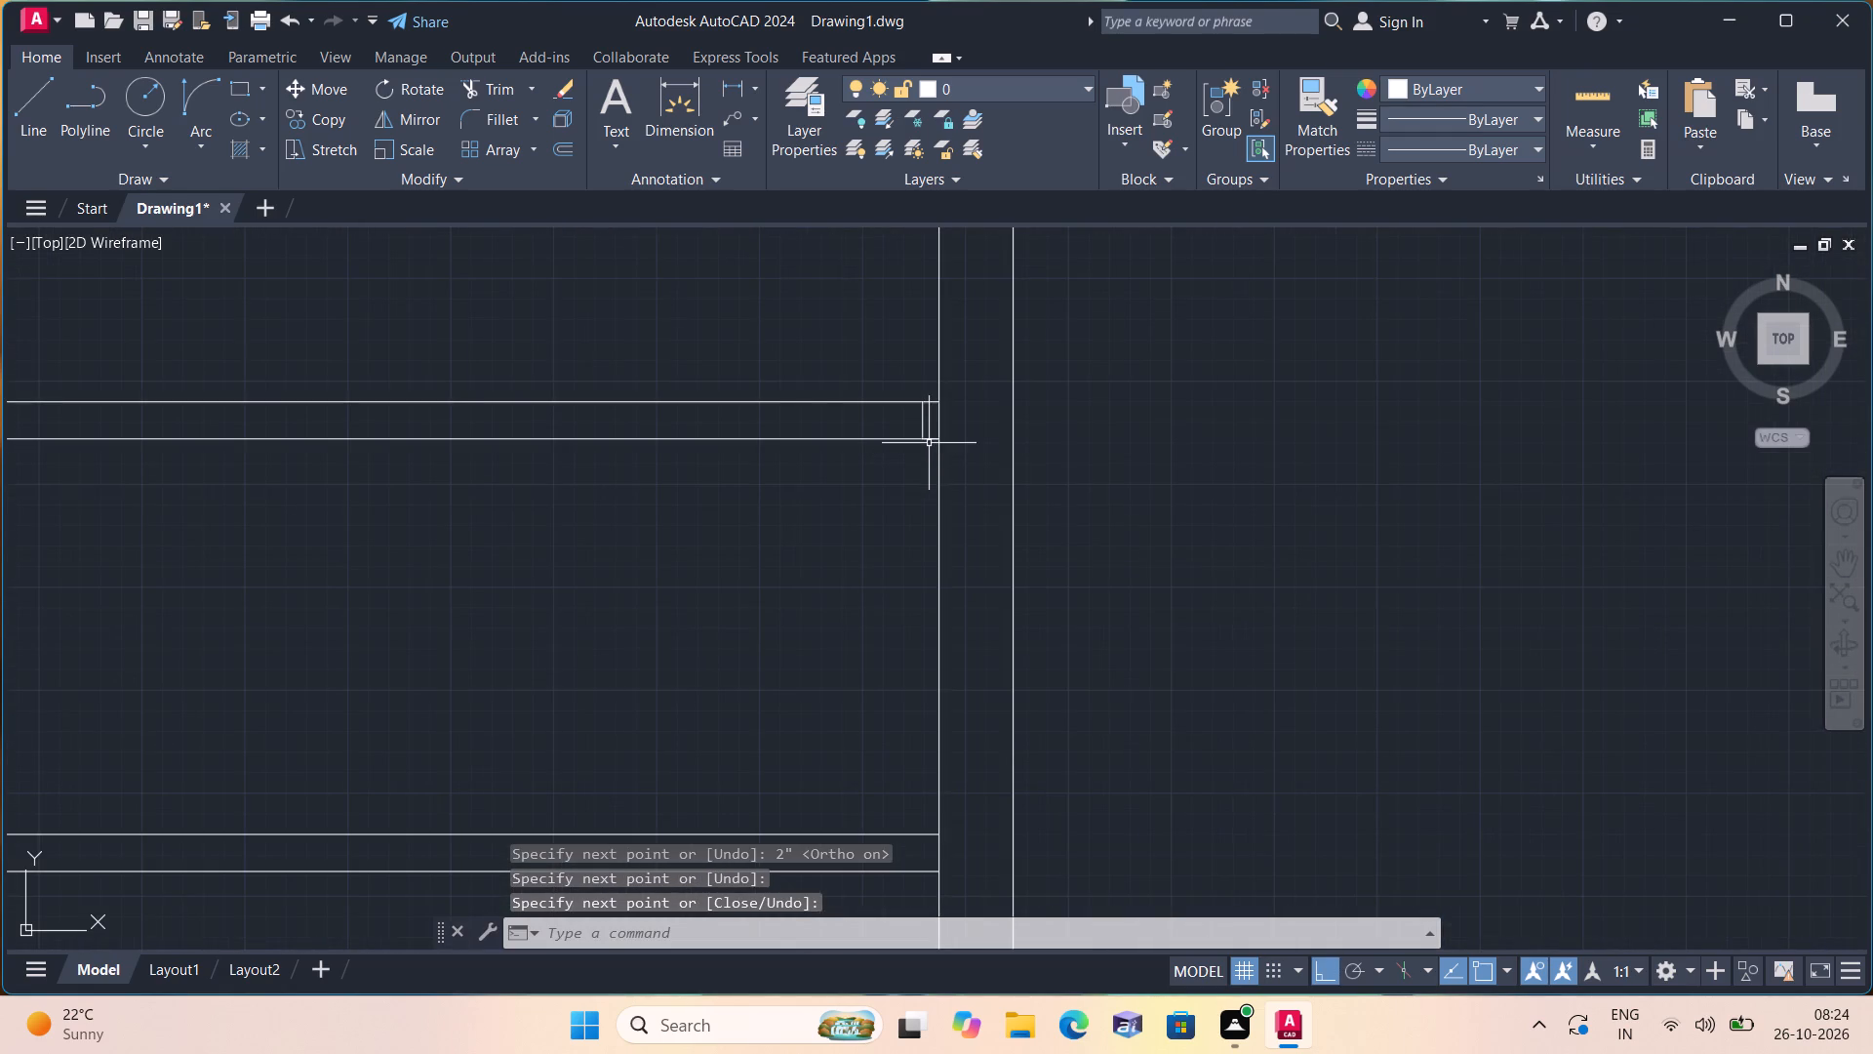
key(space)
click(920, 438)
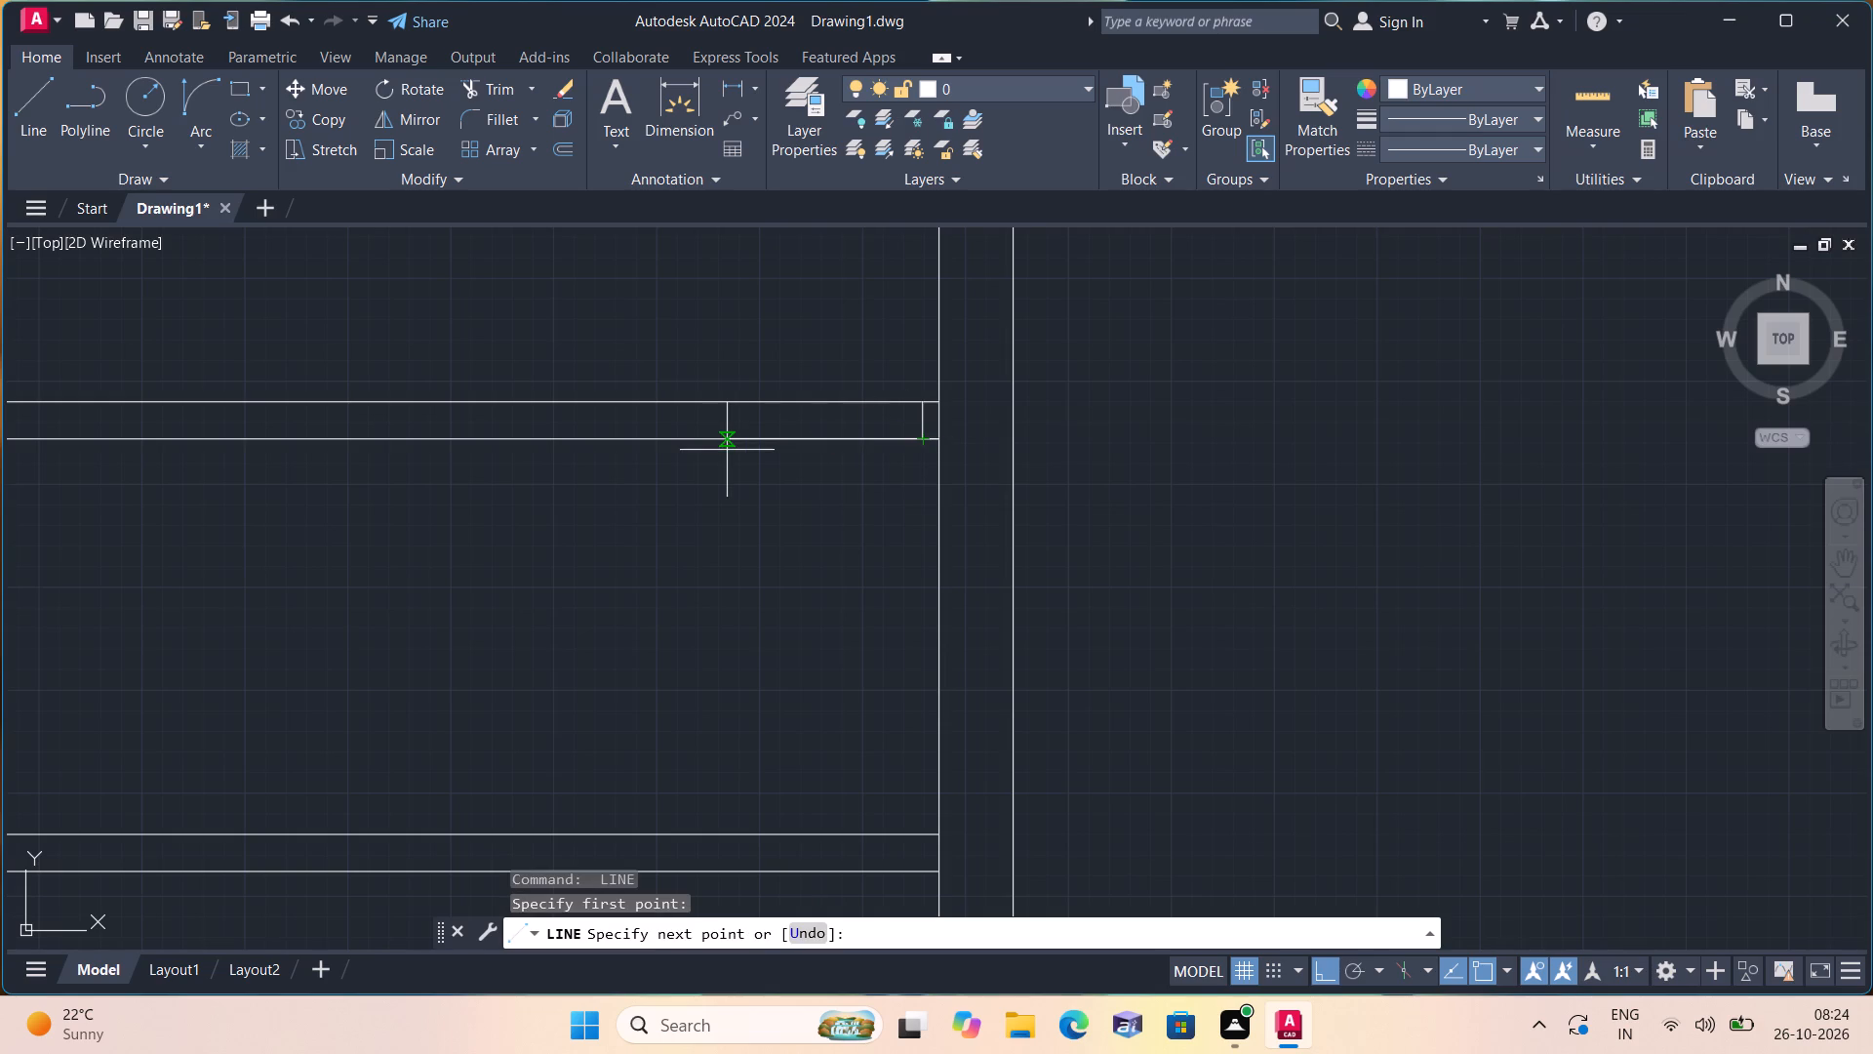
text(2')
key(space)
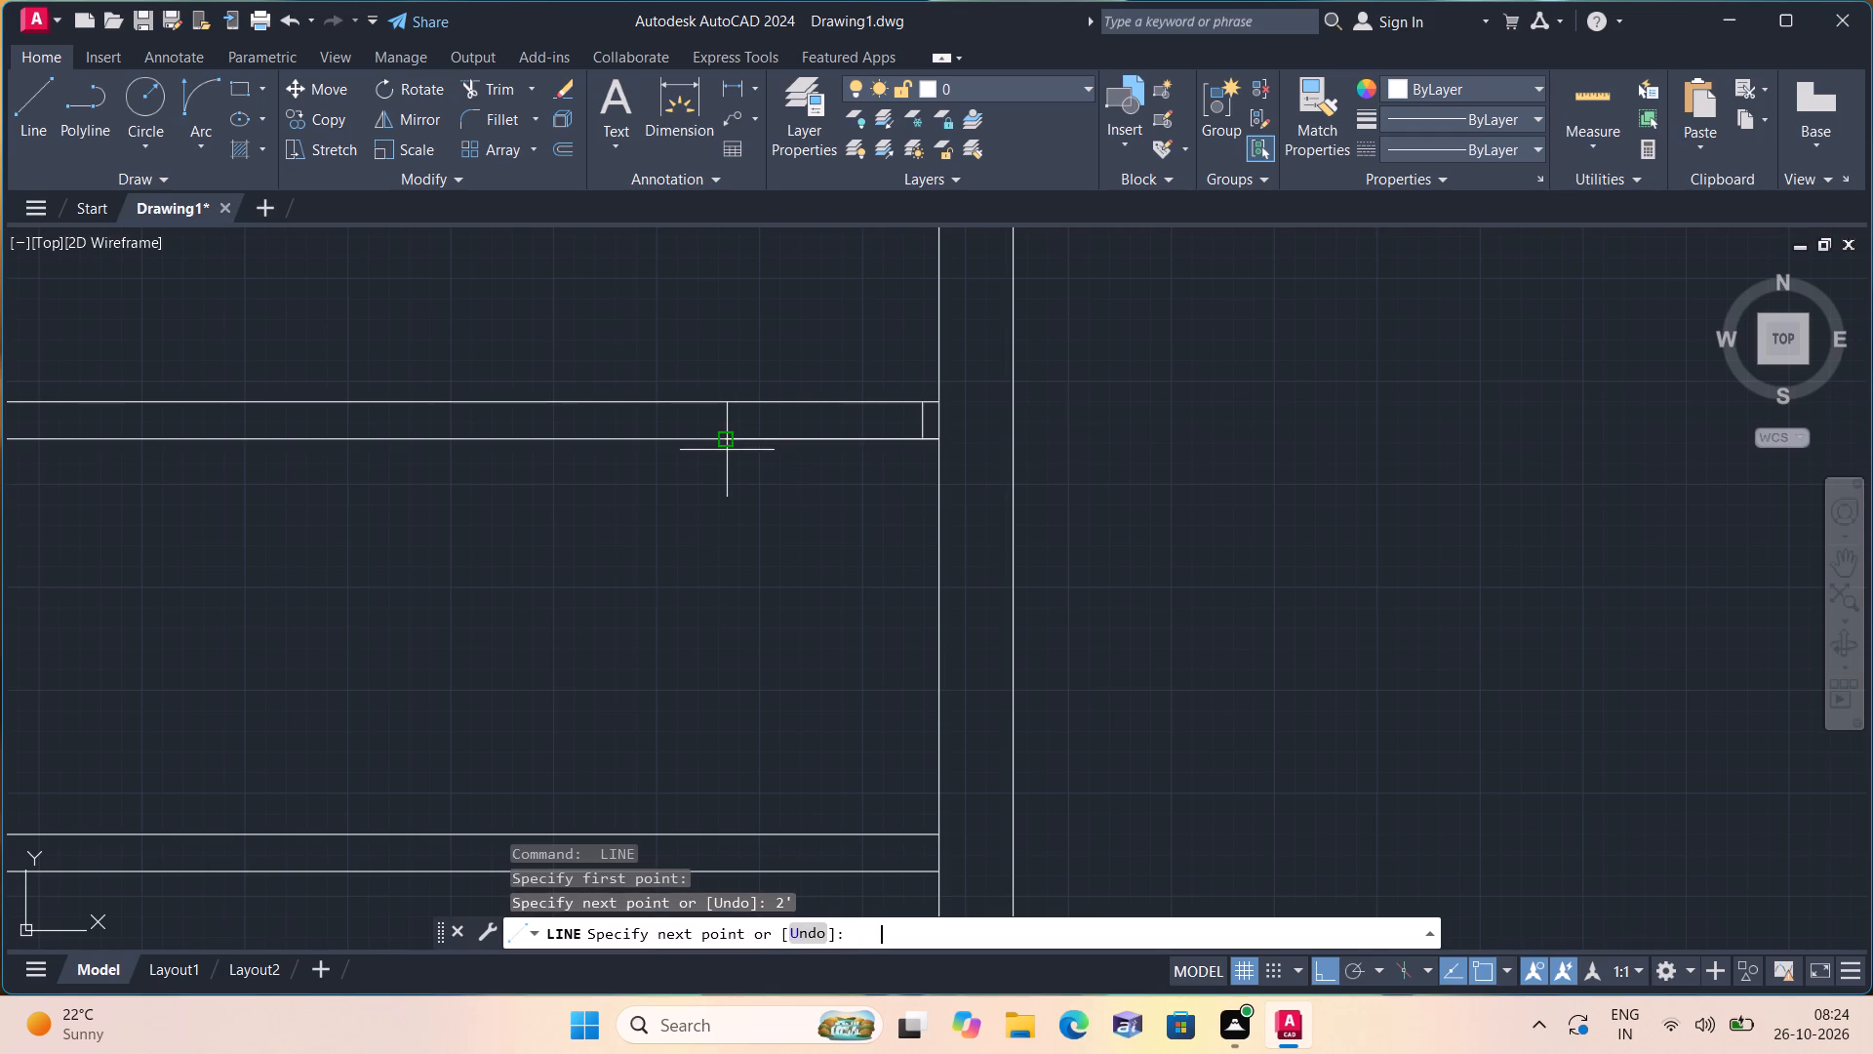
click(721, 400)
key(space)
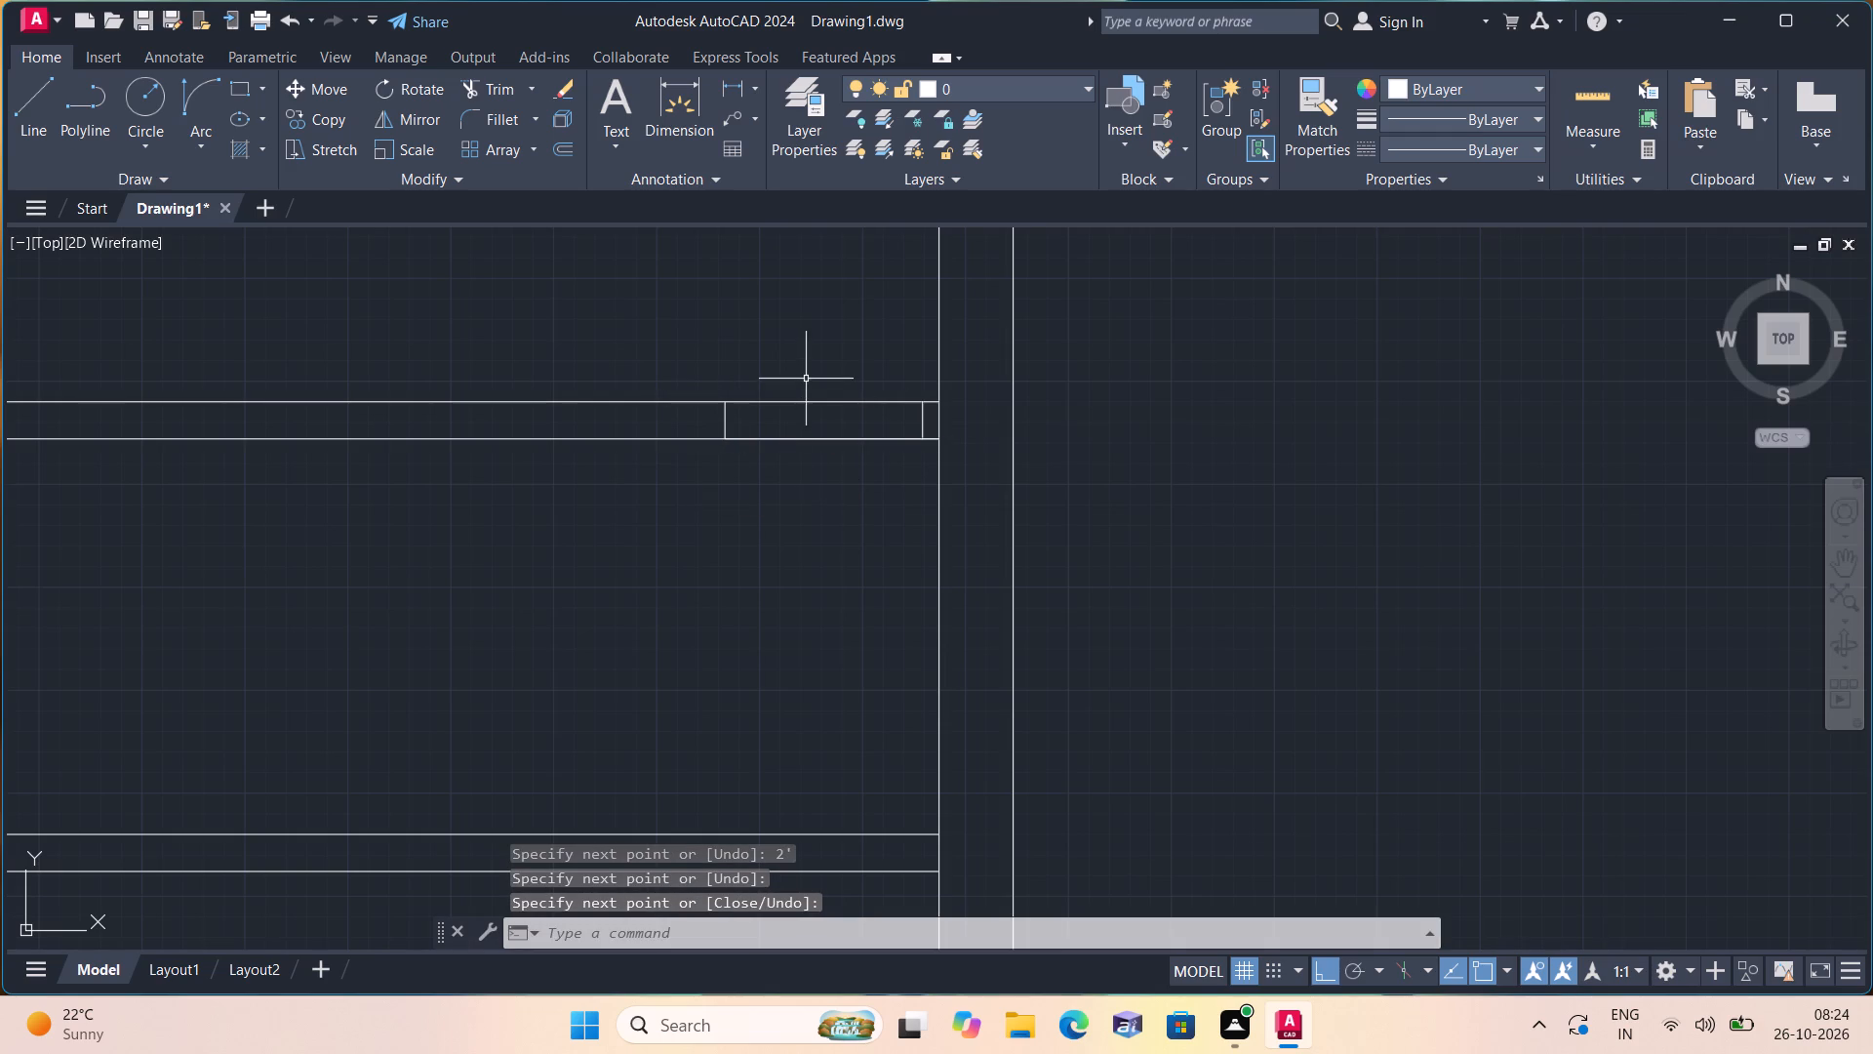
Trim the first partition's two lines between the jambs to open the doorway.
text(trim)
key(space)
drag(807, 371, 834, 537)
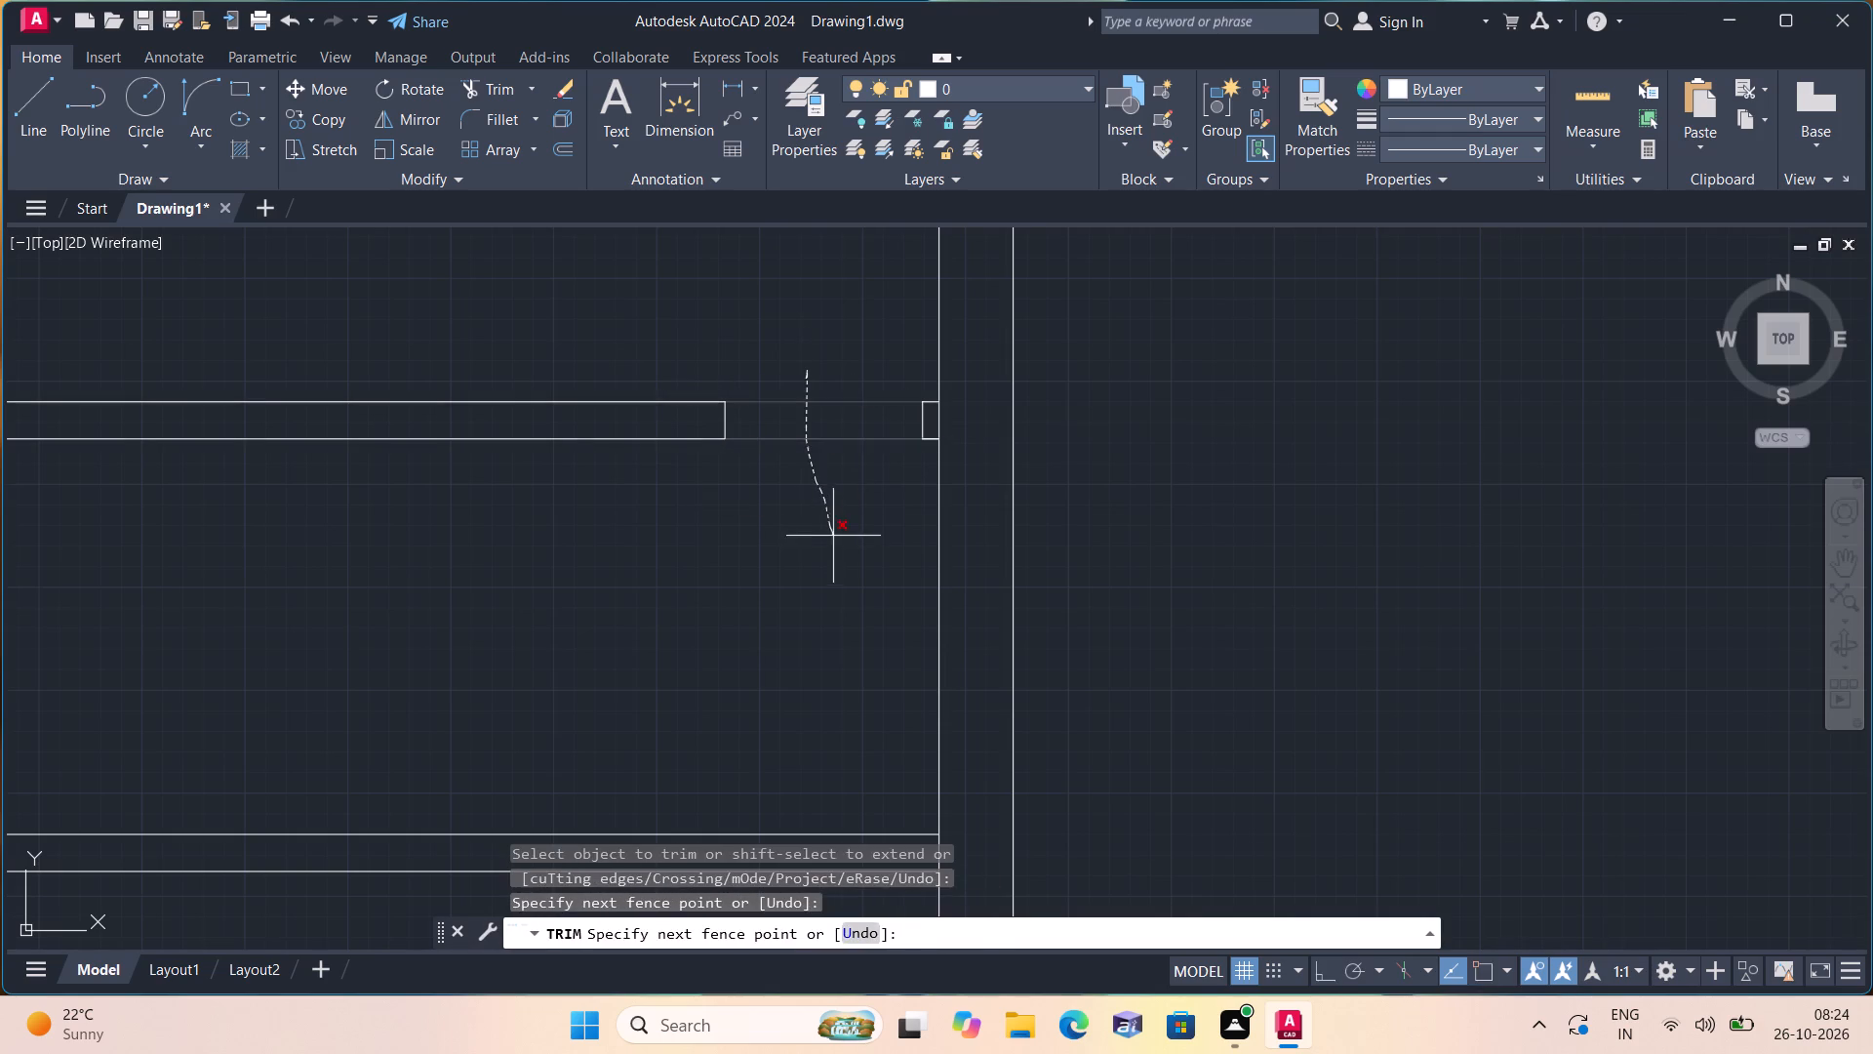
drag(834, 537, 834, 538)
key(space)
Draw a 2' vertical door leaf line upward from the top of the doorway's right jamb.
key(l)
key(space)
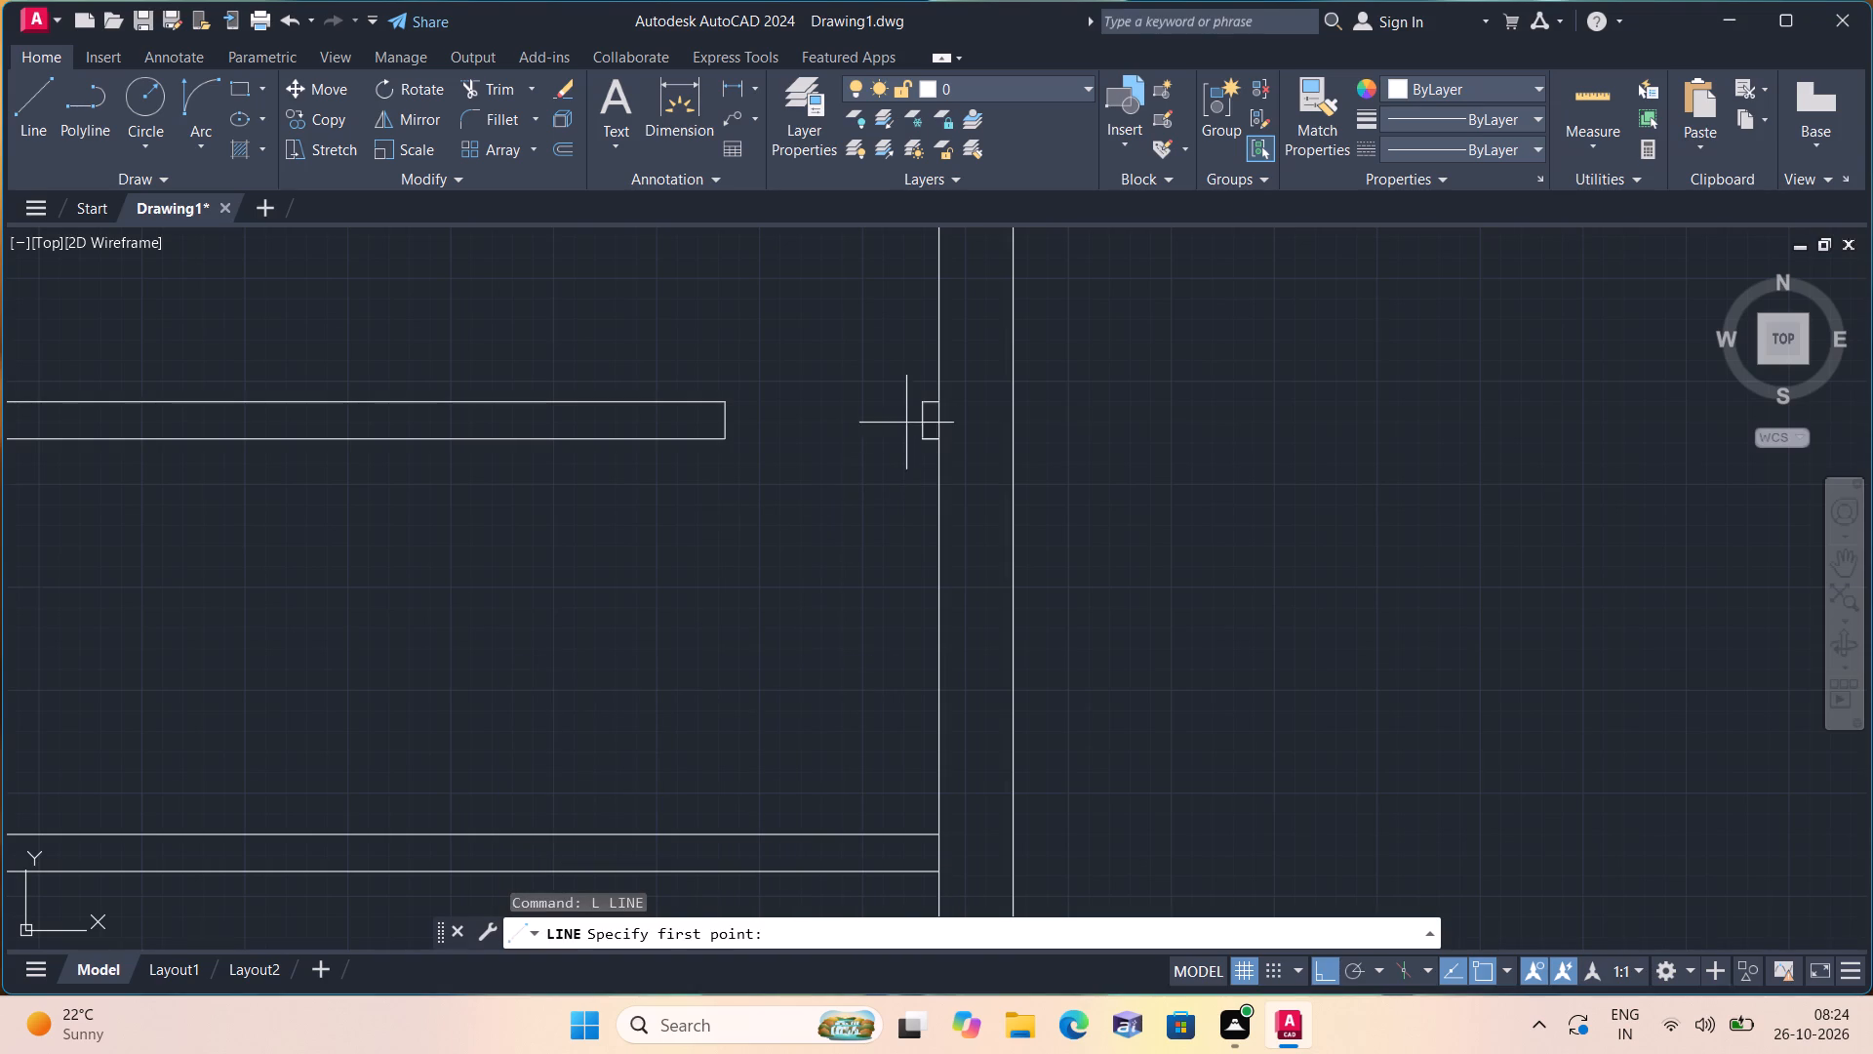
click(917, 396)
key(2)
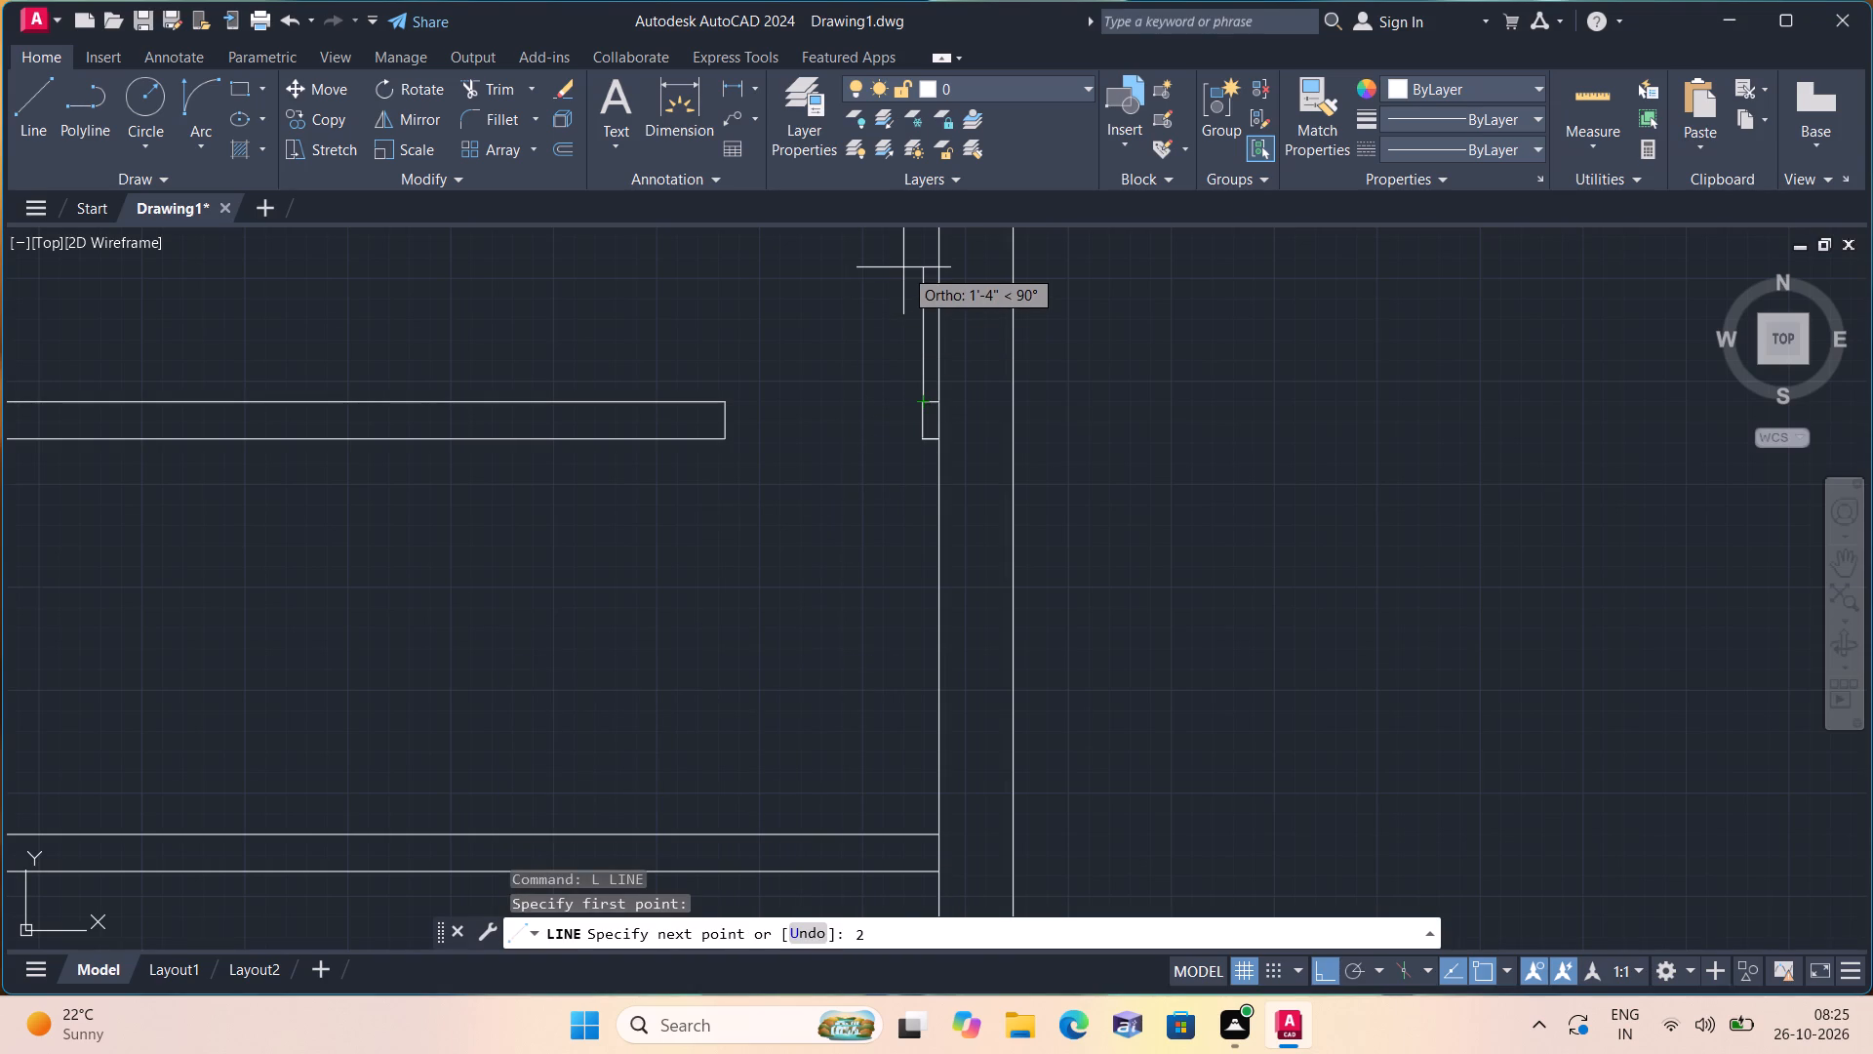
text(')
key(space)
key(Escape)
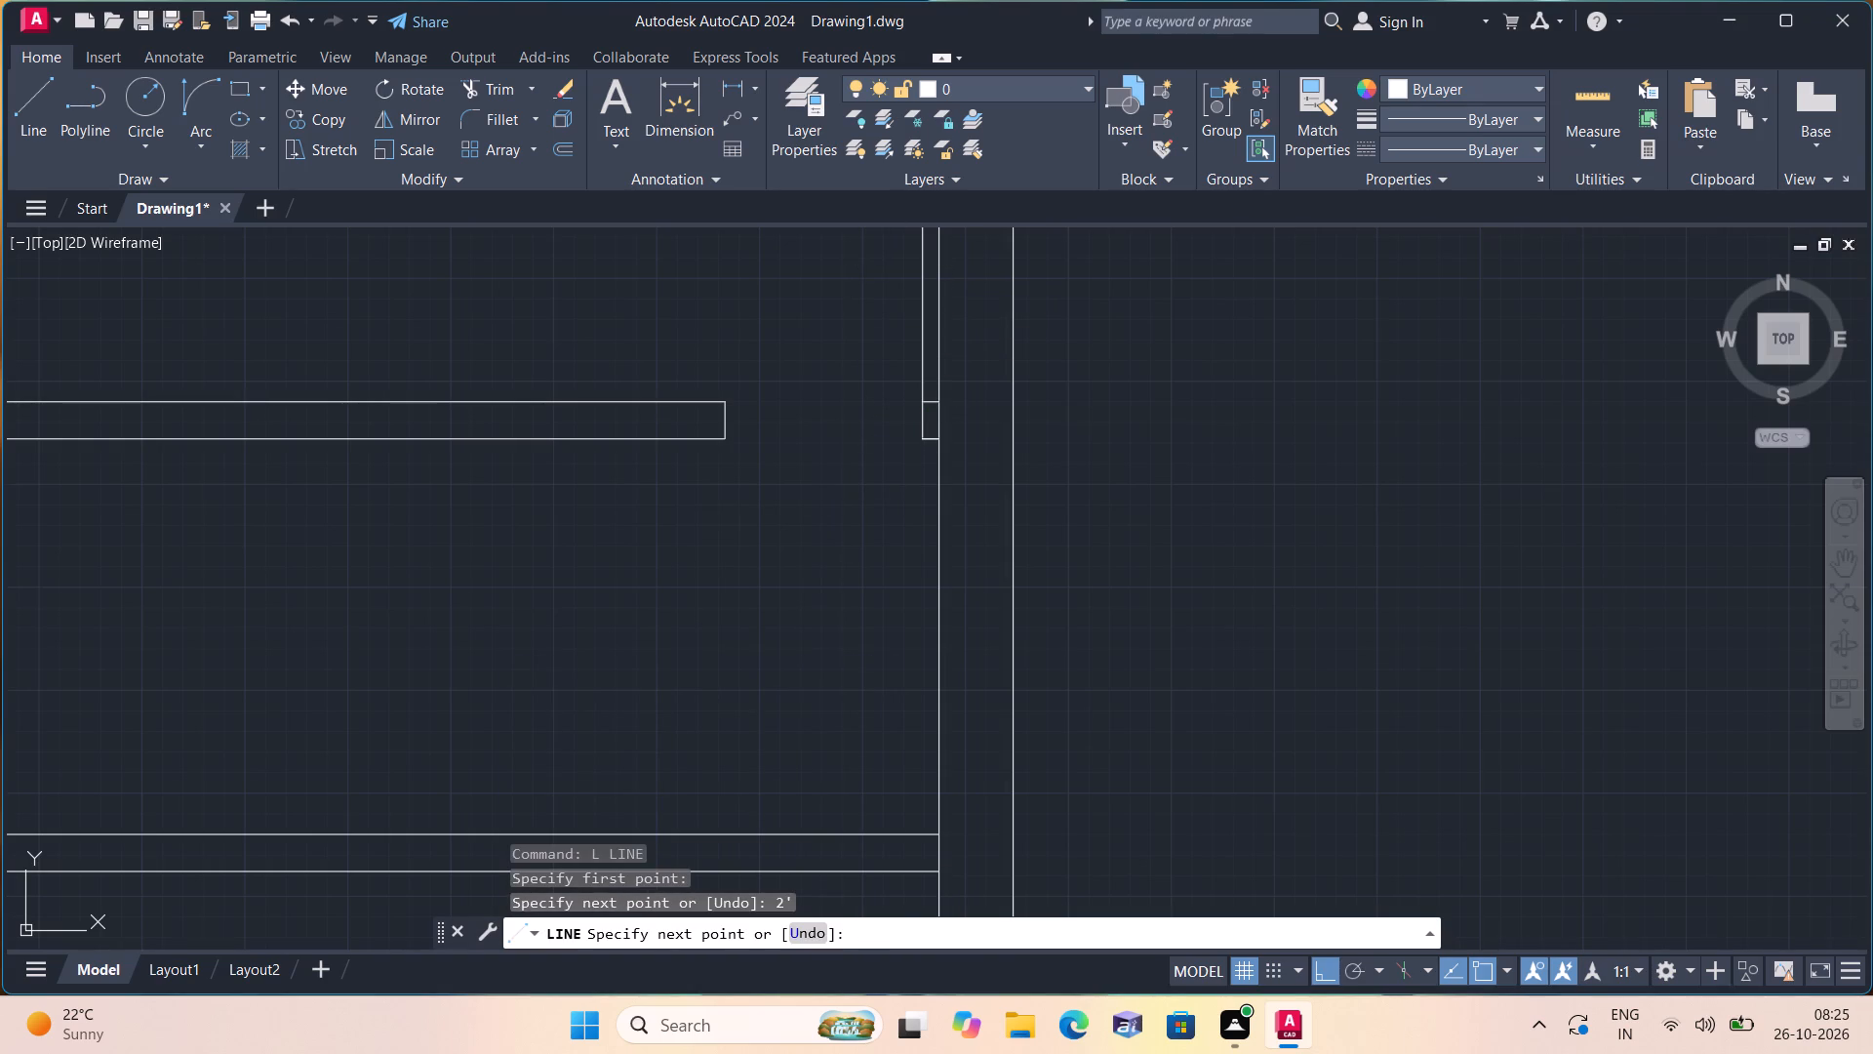
Draw the door swing arc with a start-end-direction Arc, from the leaf's top end to the upper corner of the doorway's left jamb.
middle_drag(737, 359, 754, 479)
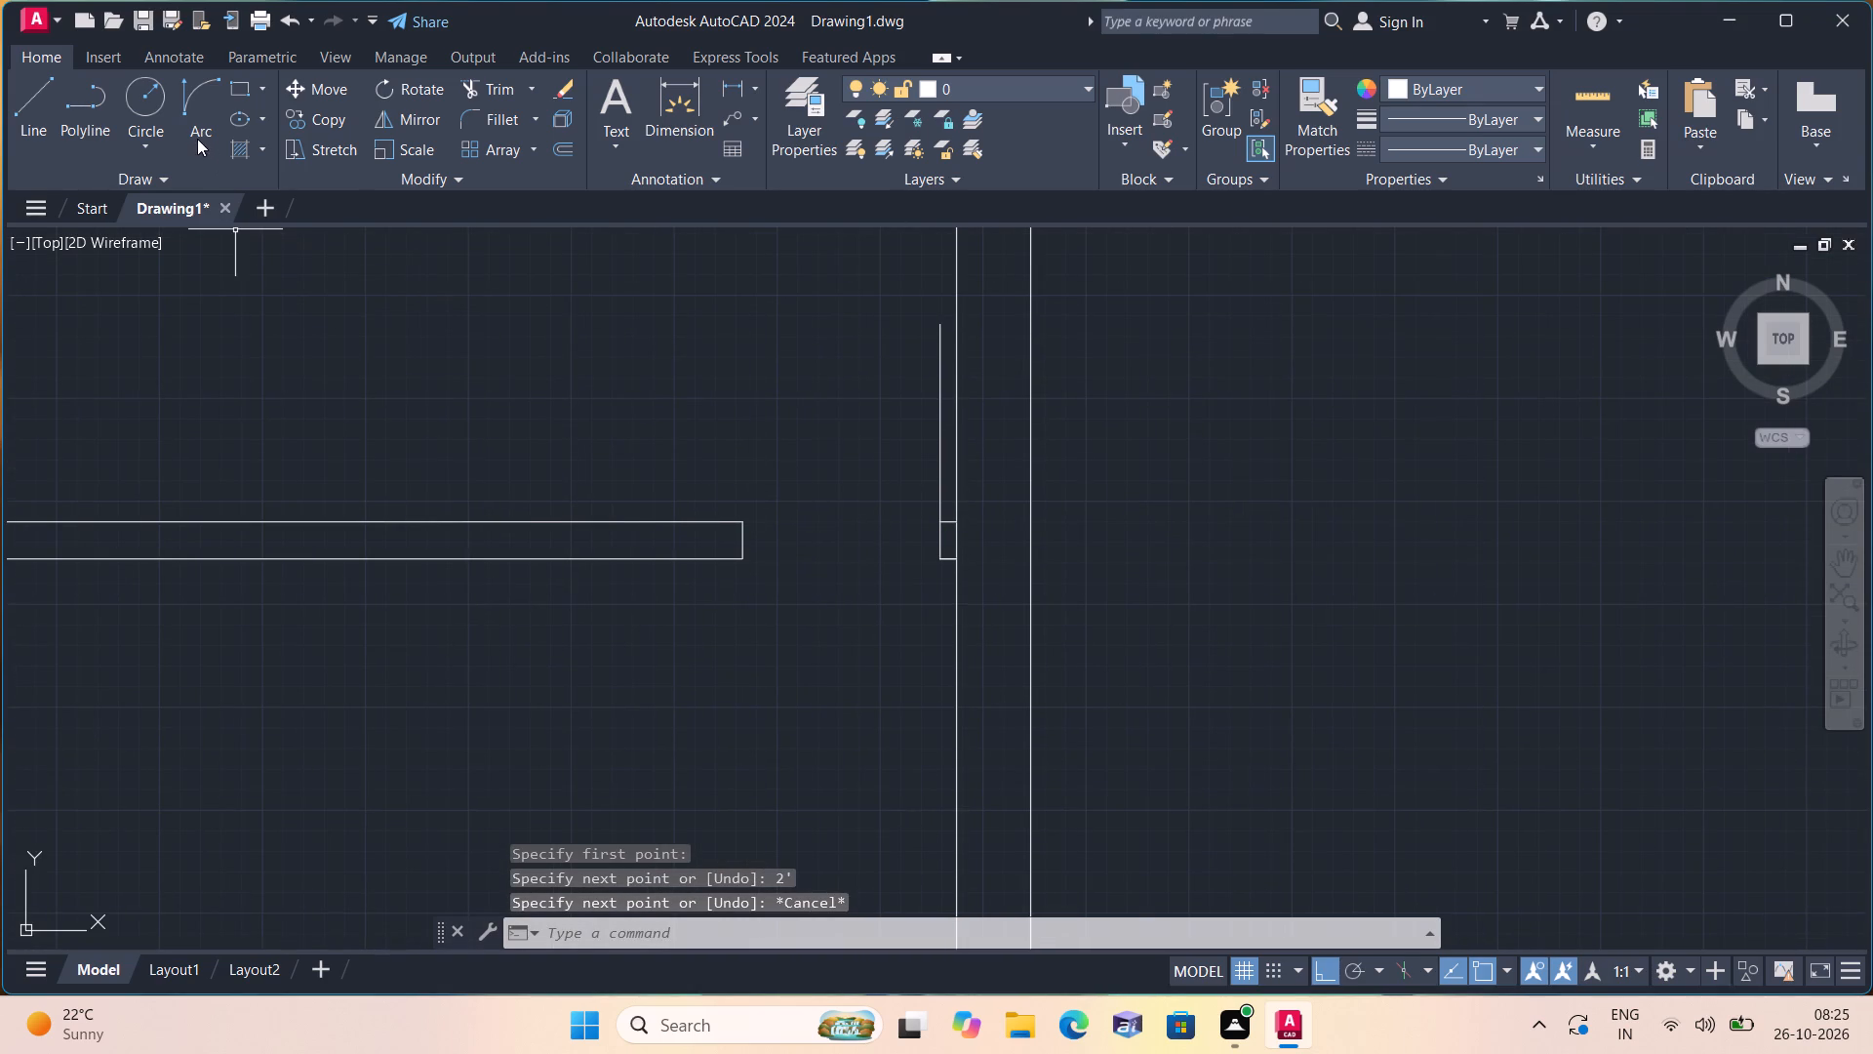
click(197, 139)
click(315, 440)
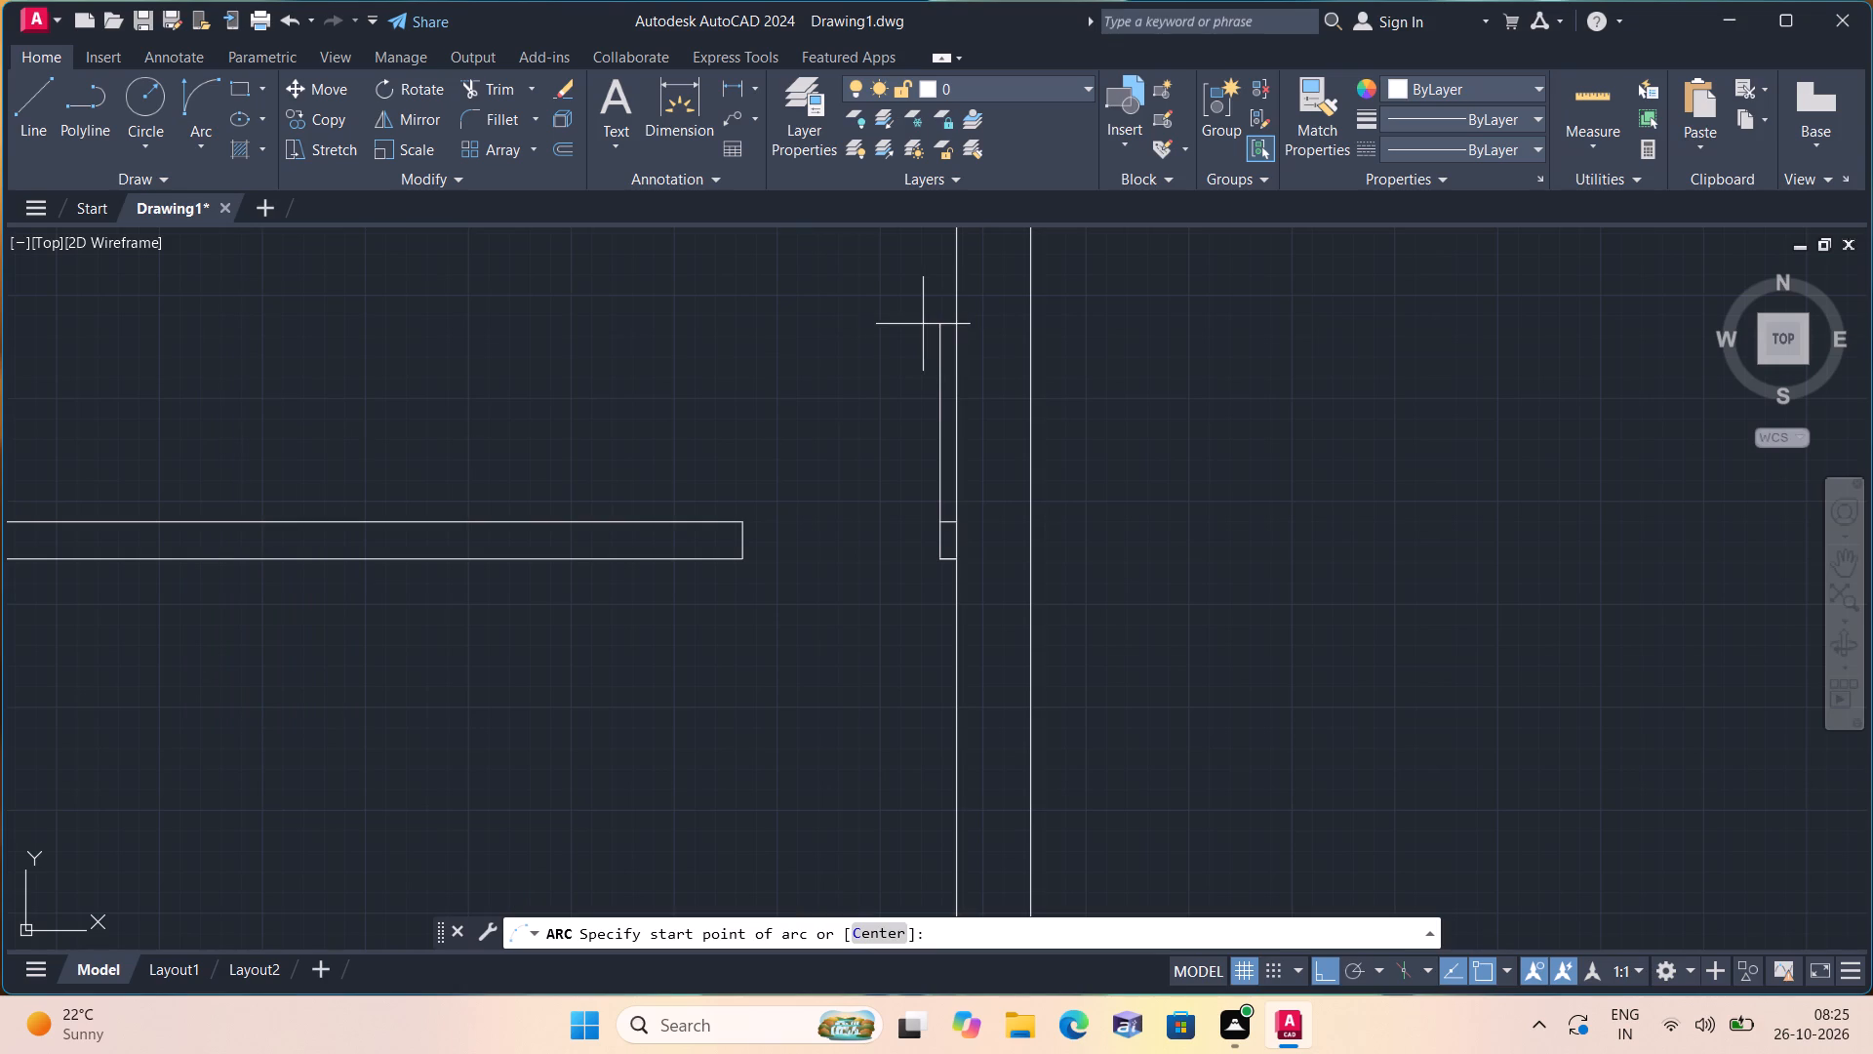
click(936, 320)
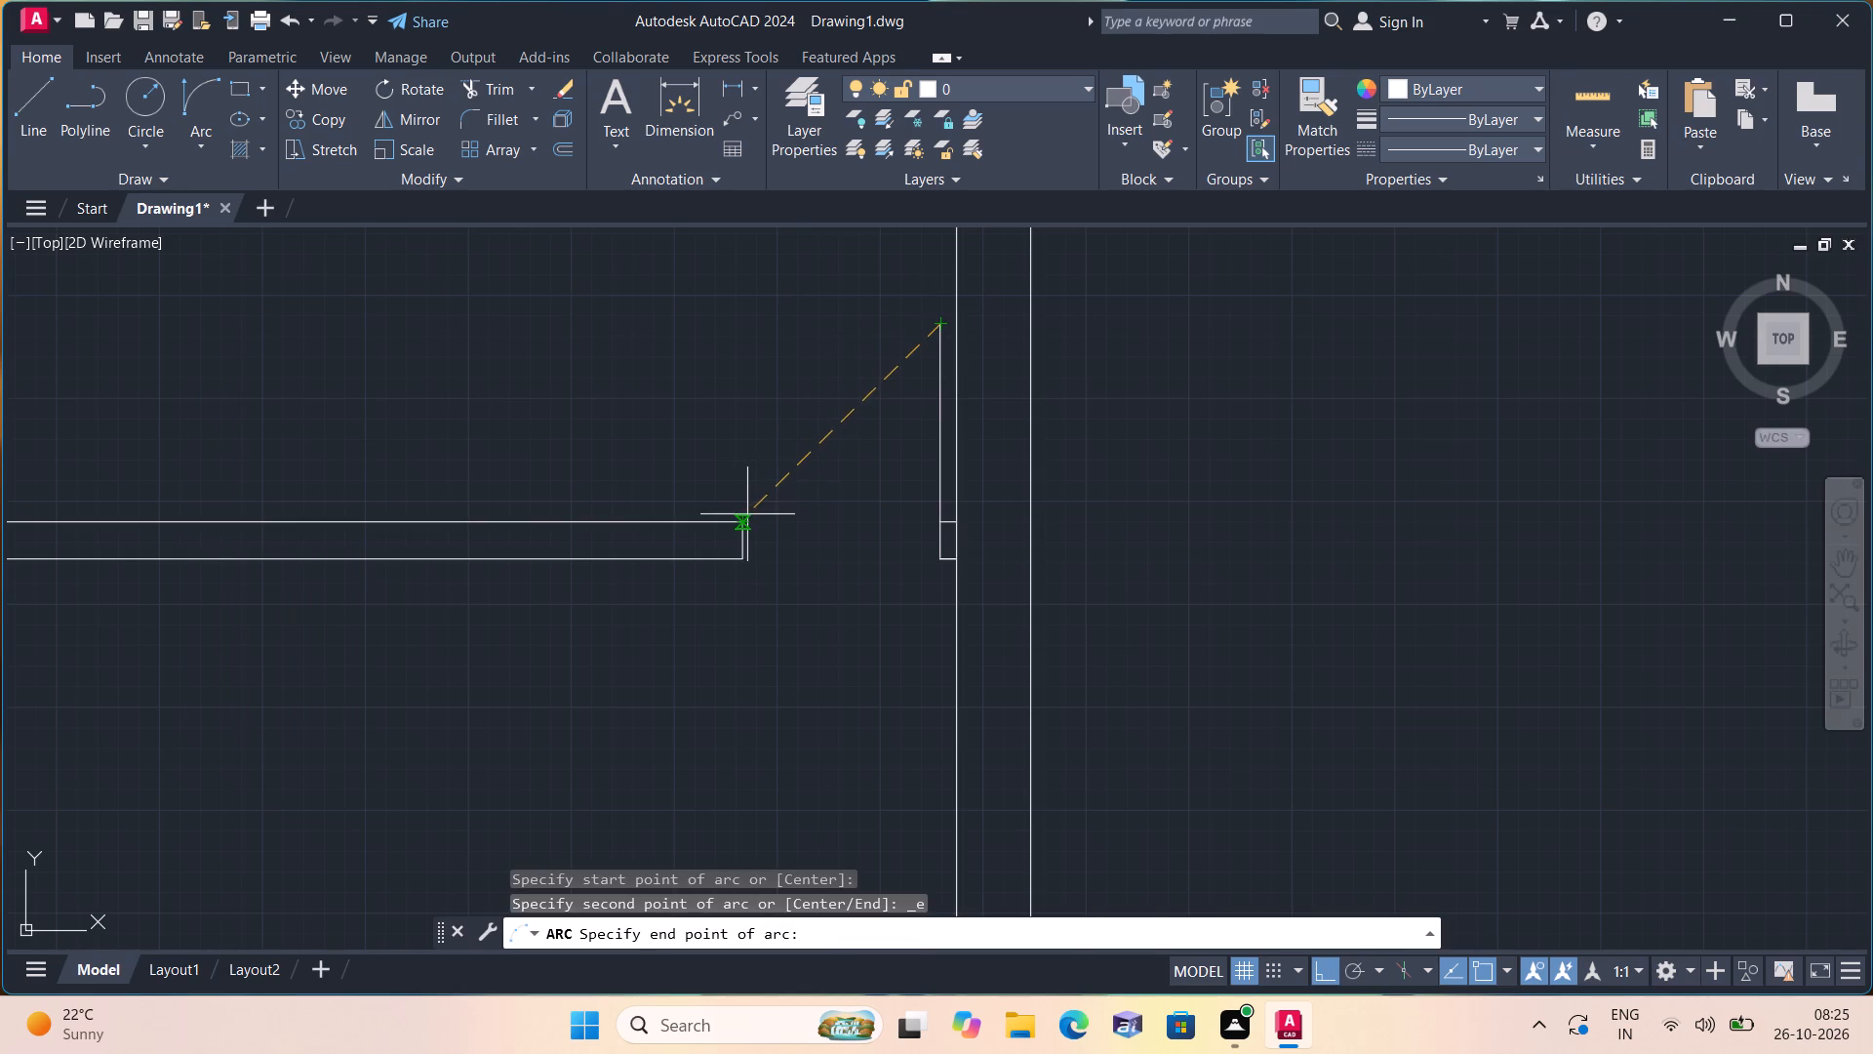
click(747, 515)
click(725, 488)
Trim the line at the lower corner where the doorway's right jamb stub meets the right wall's inner line.
scroll(970, 571, up, 1)
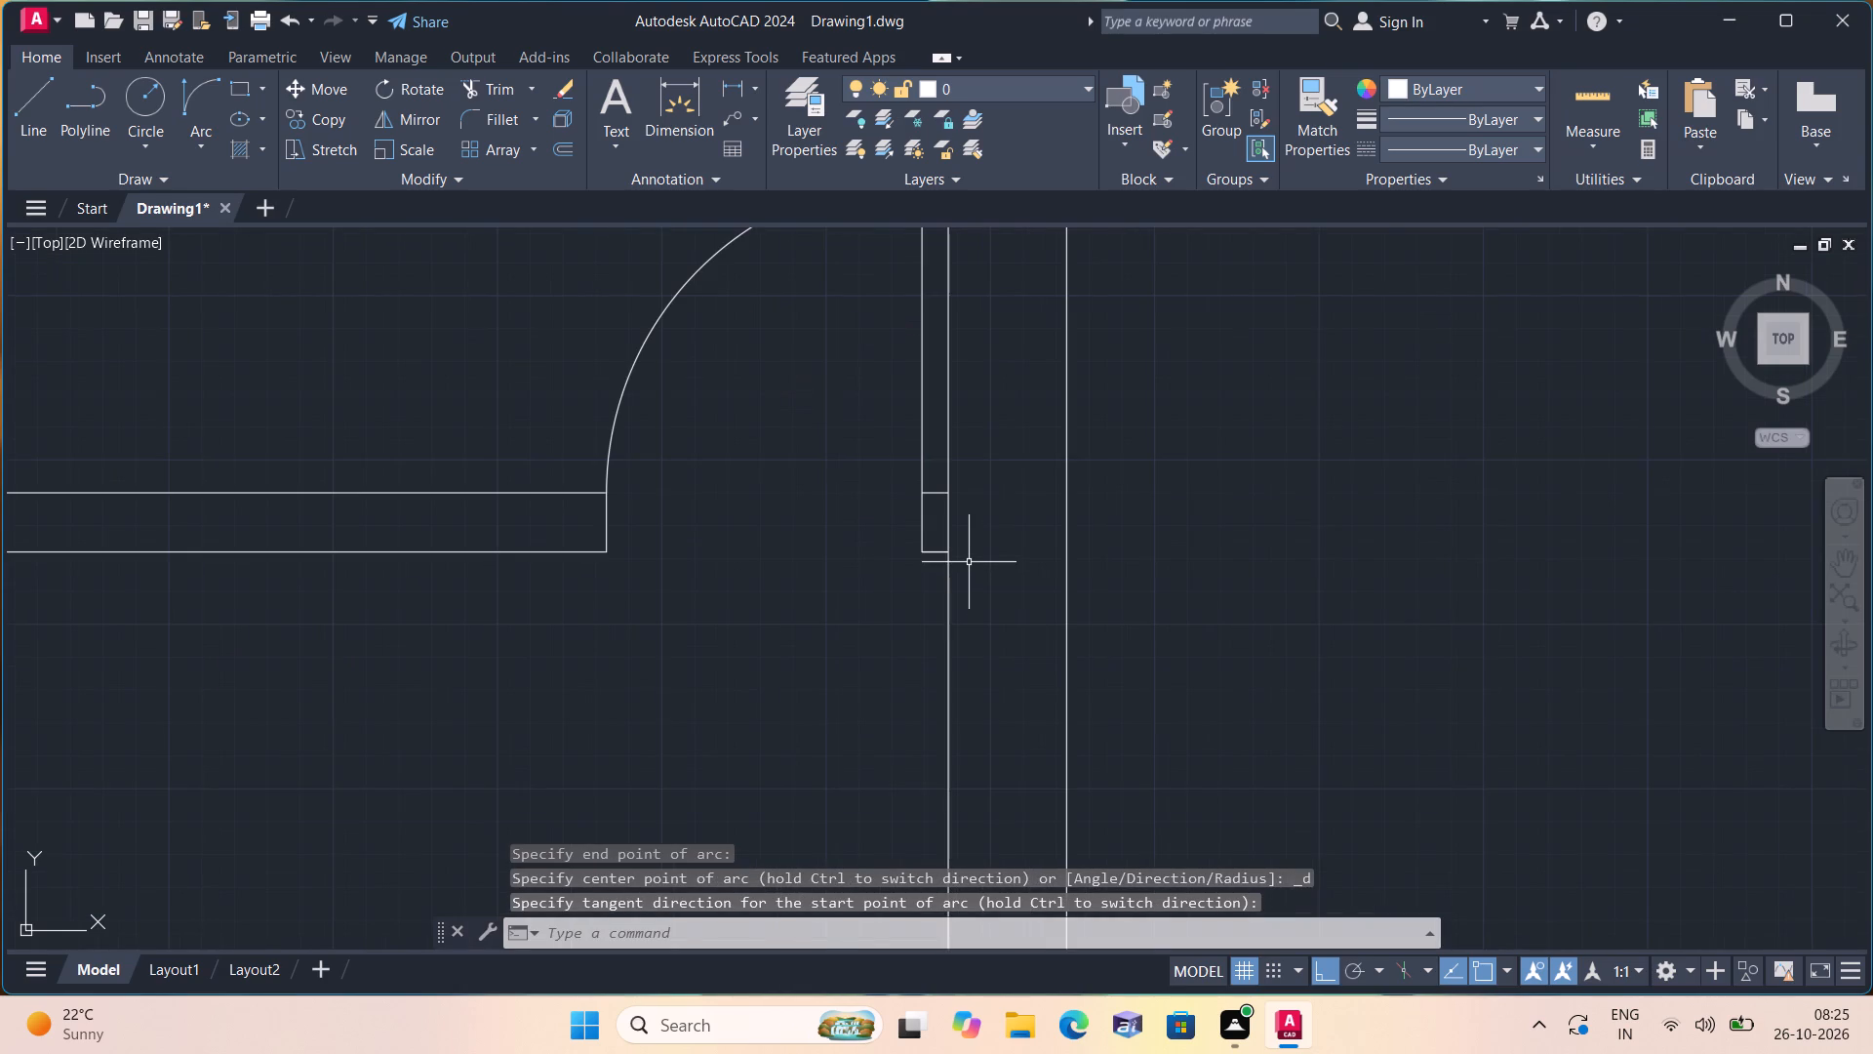
key(t)
key(r)
text(im)
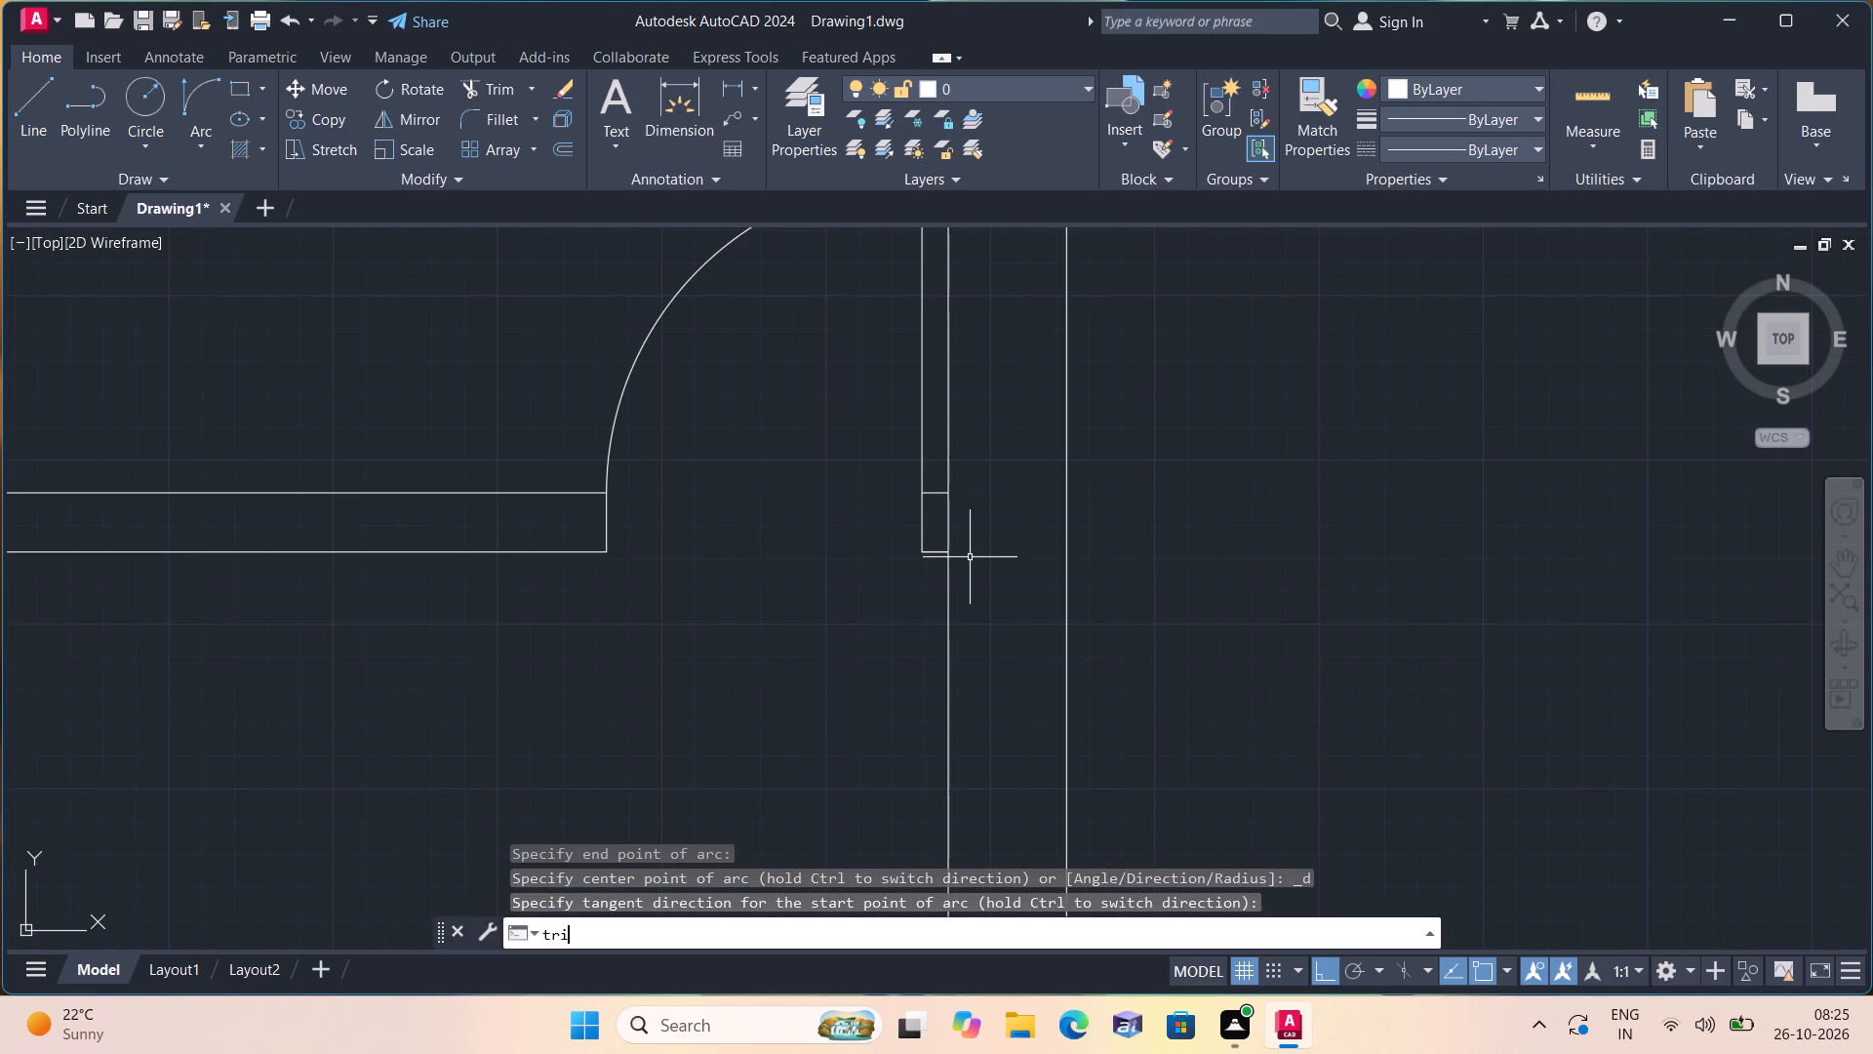
key(space)
scroll(925, 552, up, 1)
click(931, 553)
key(space)
scroll(802, 597, down, 1)
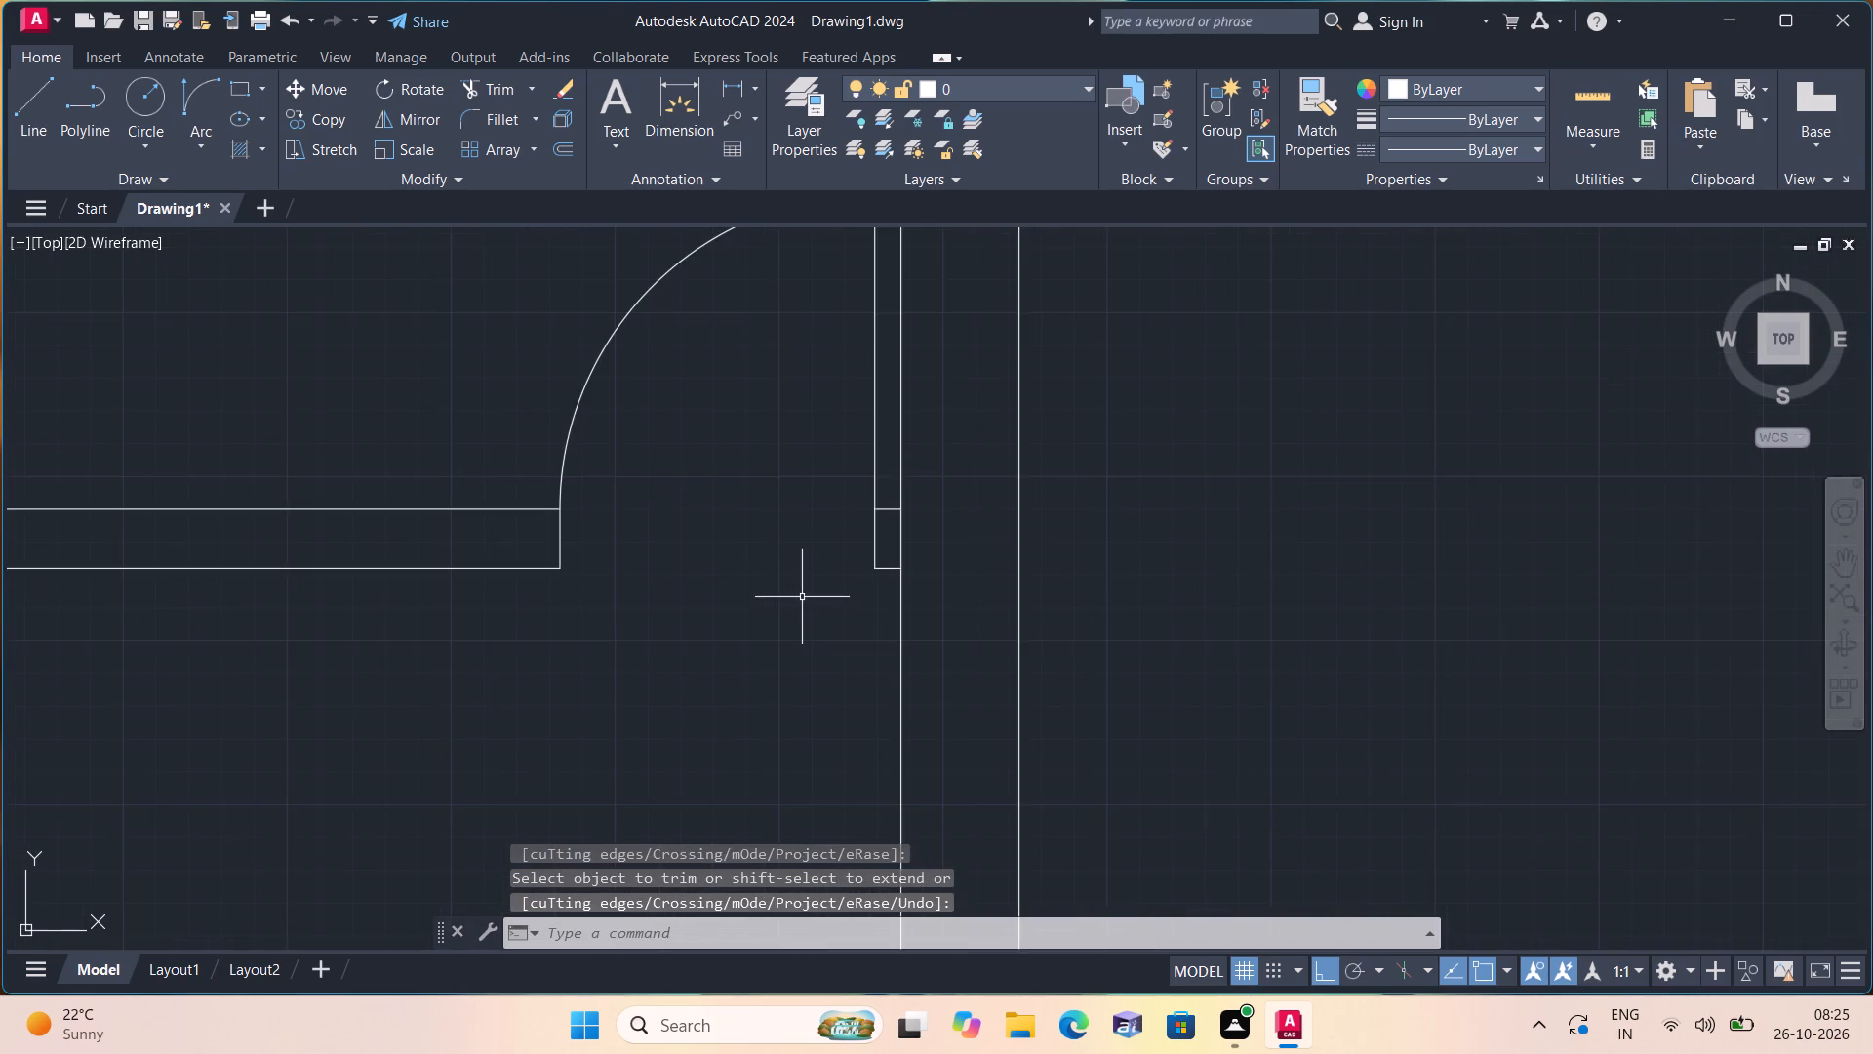
Draw a vertical line from the first partition's upper line, just left of the doorway's left jamb, down to the second partition's upper line.
scroll(802, 597, down, 2)
middle_drag(802, 595, 919, 456)
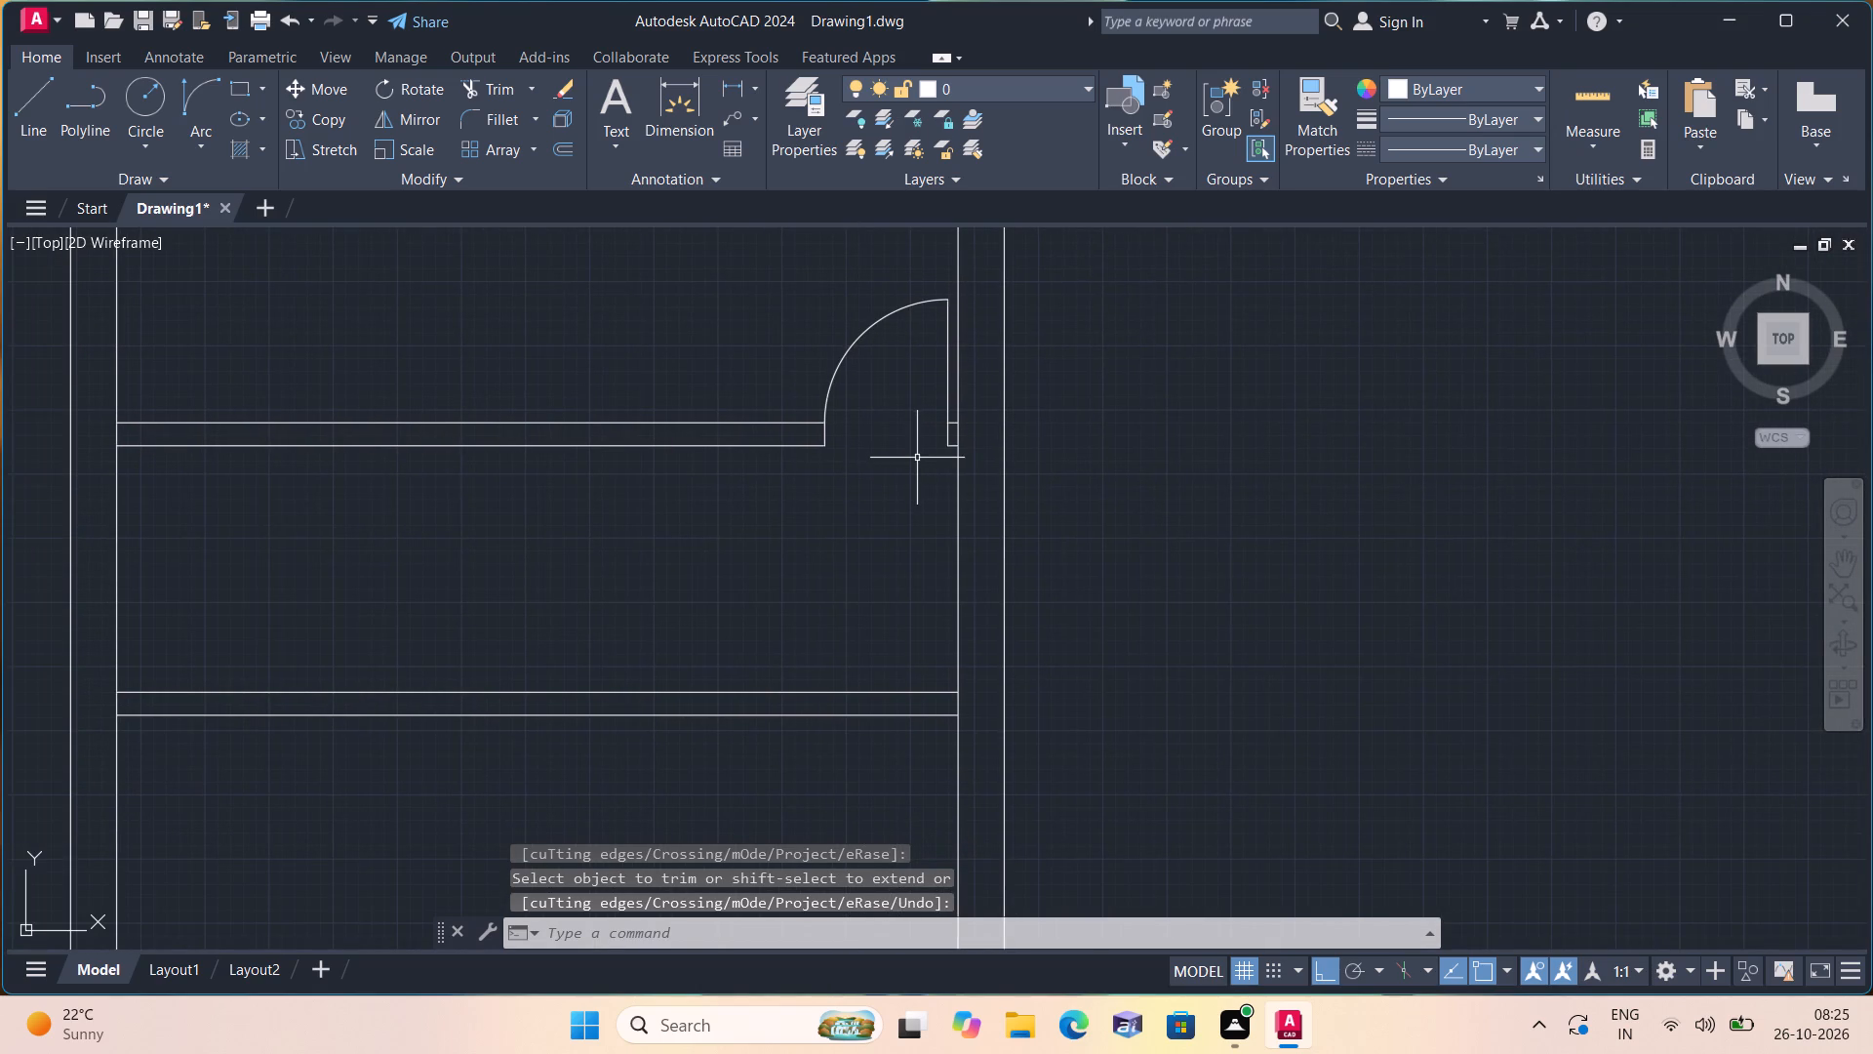
text(l)
key(space)
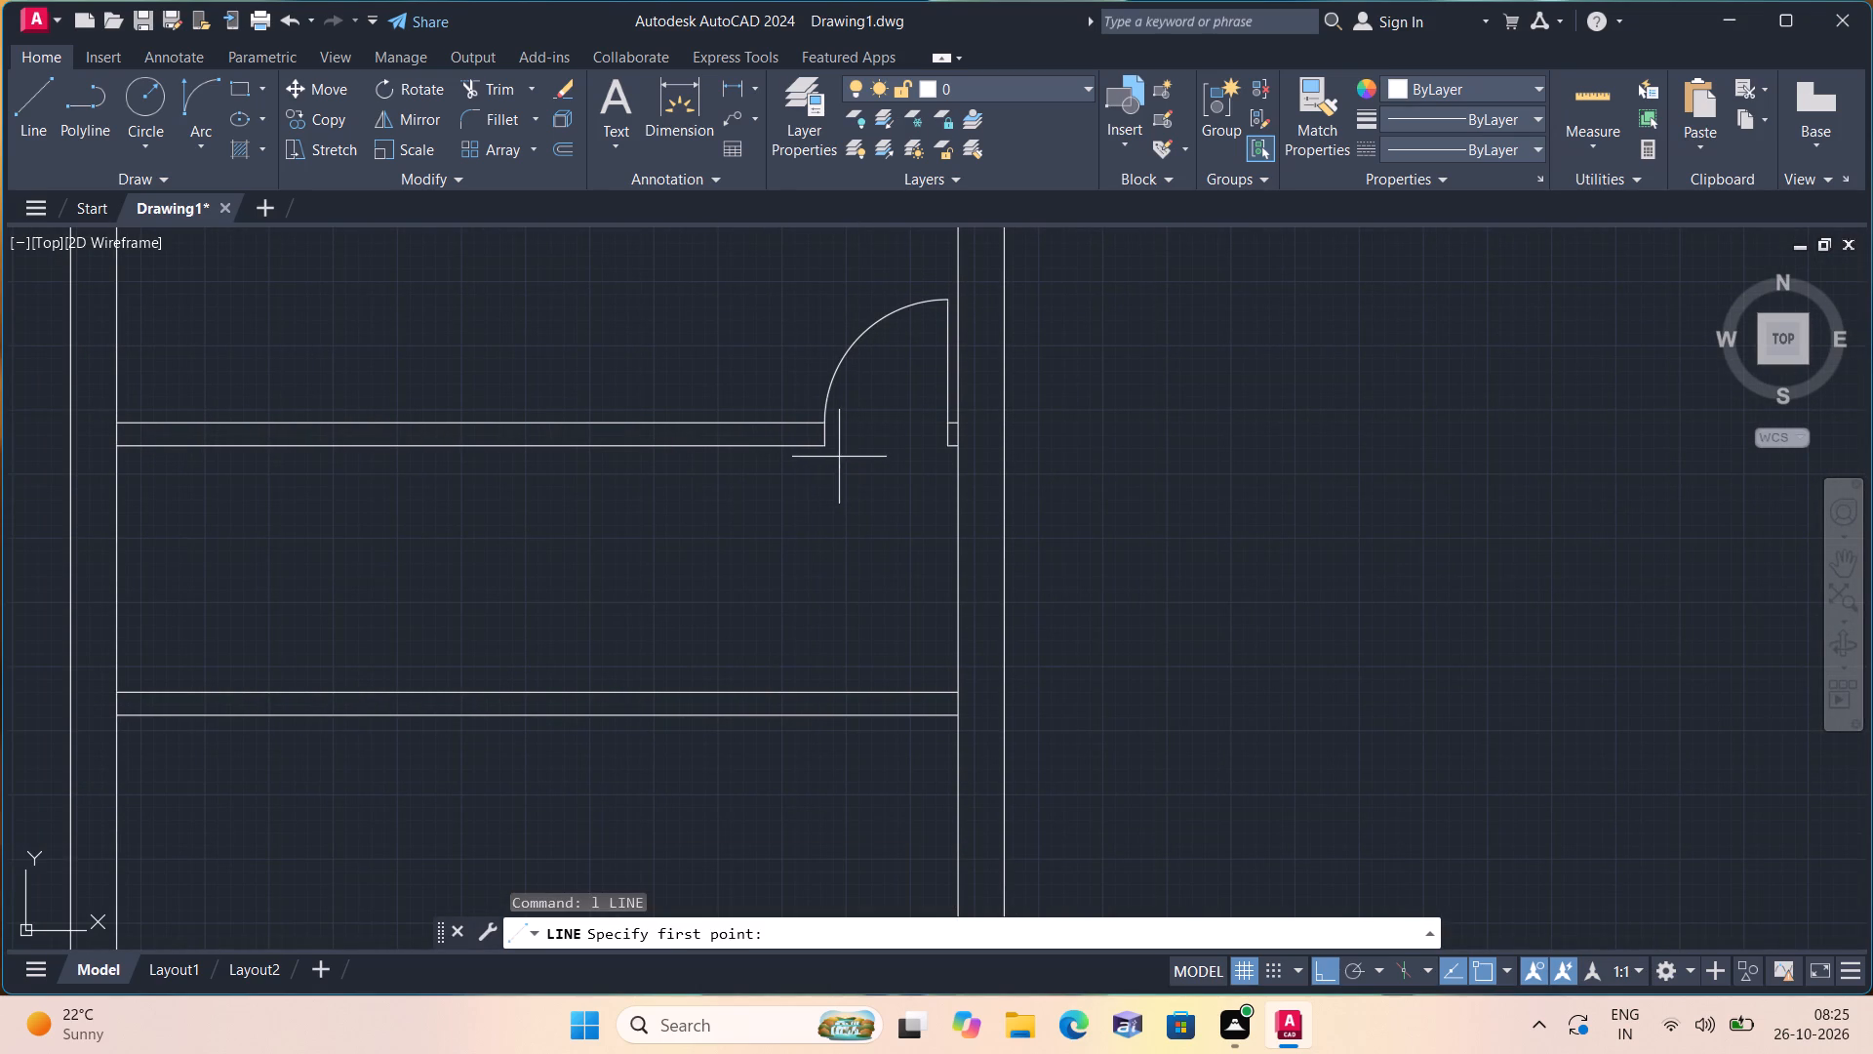
scroll(820, 466, up, 1)
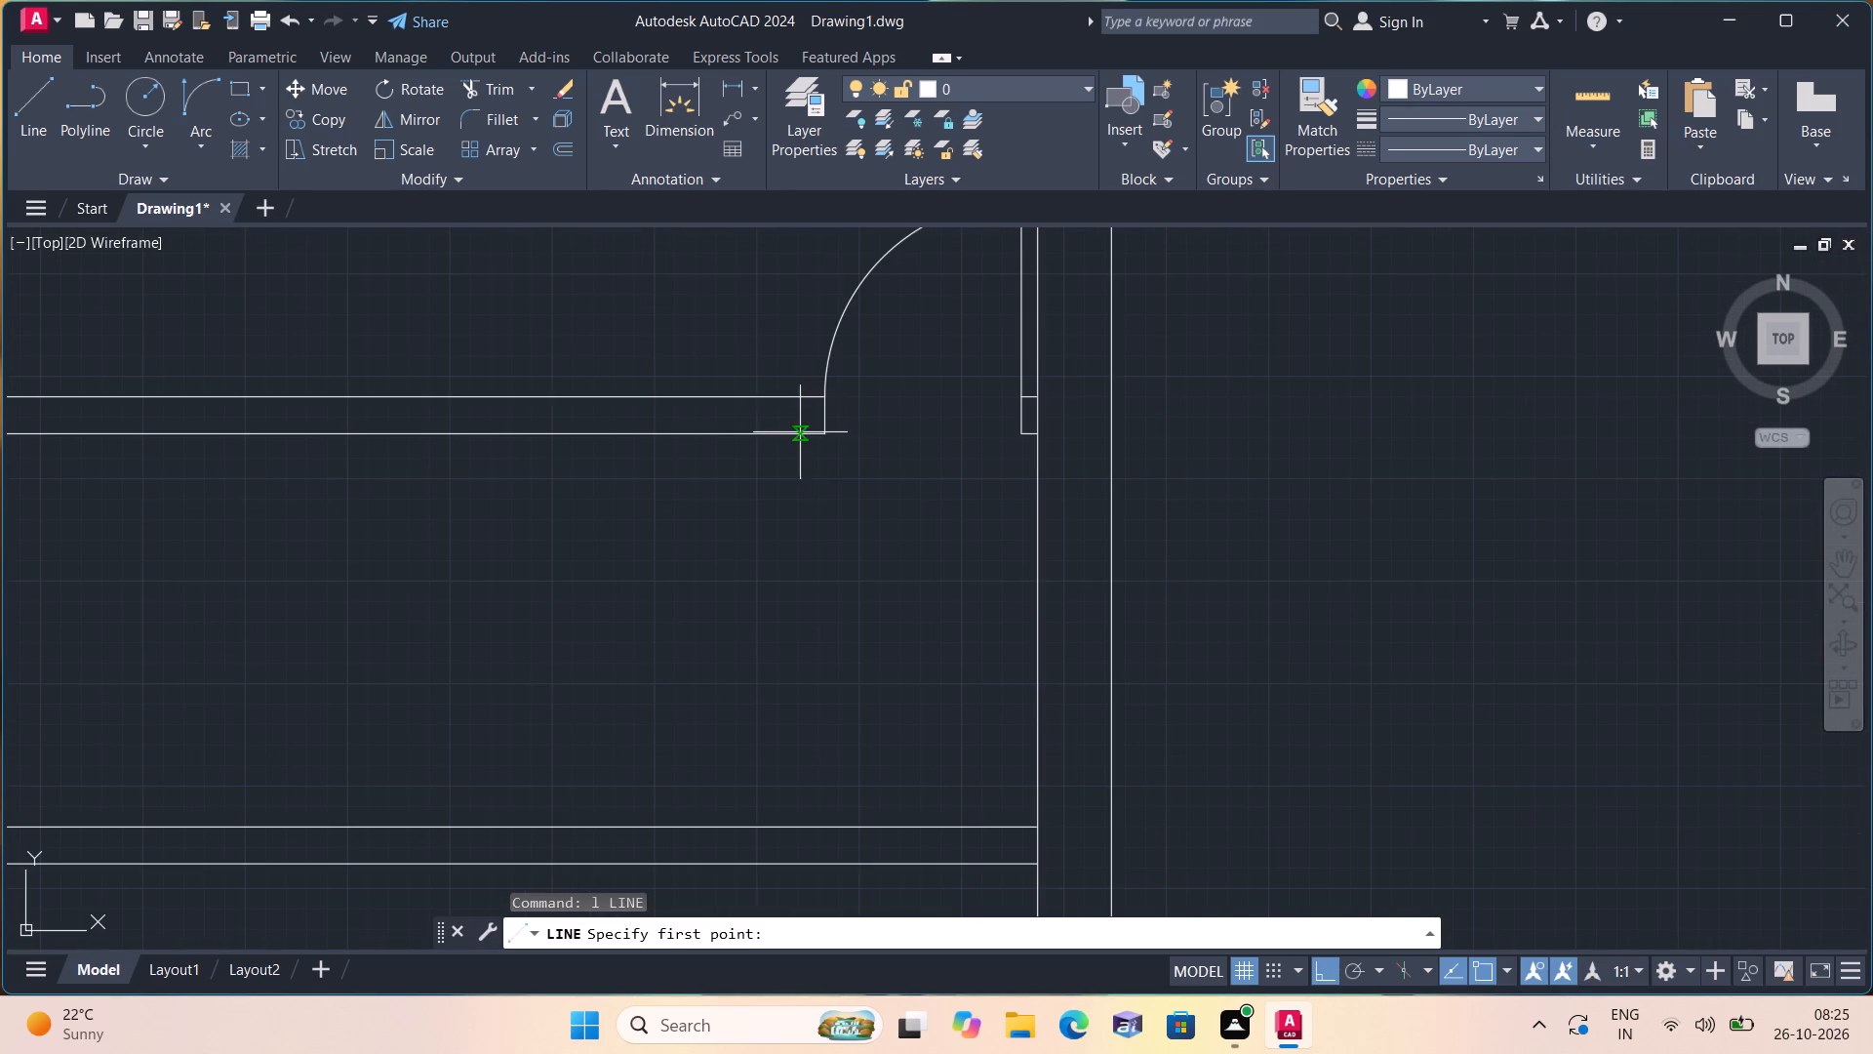
click(799, 400)
middle_drag(821, 613, 805, 493)
scroll(817, 607, down, 1)
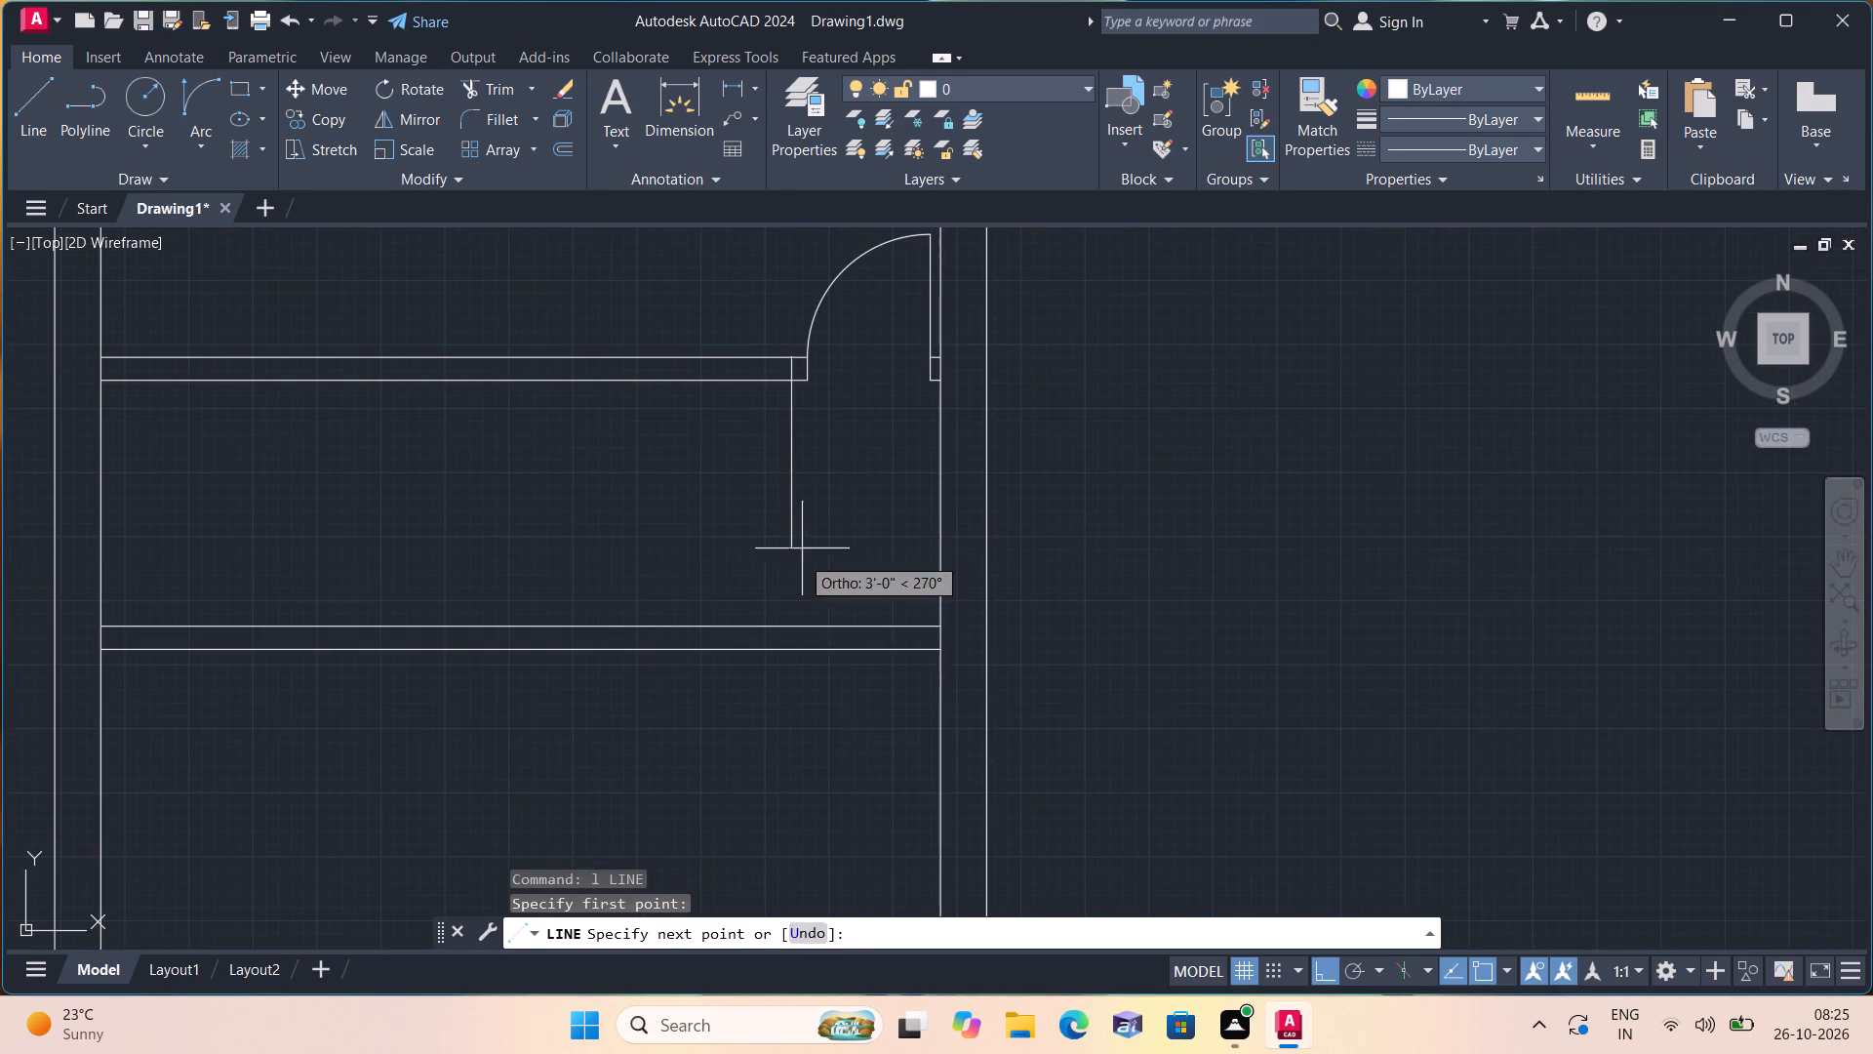
click(790, 618)
key(space)
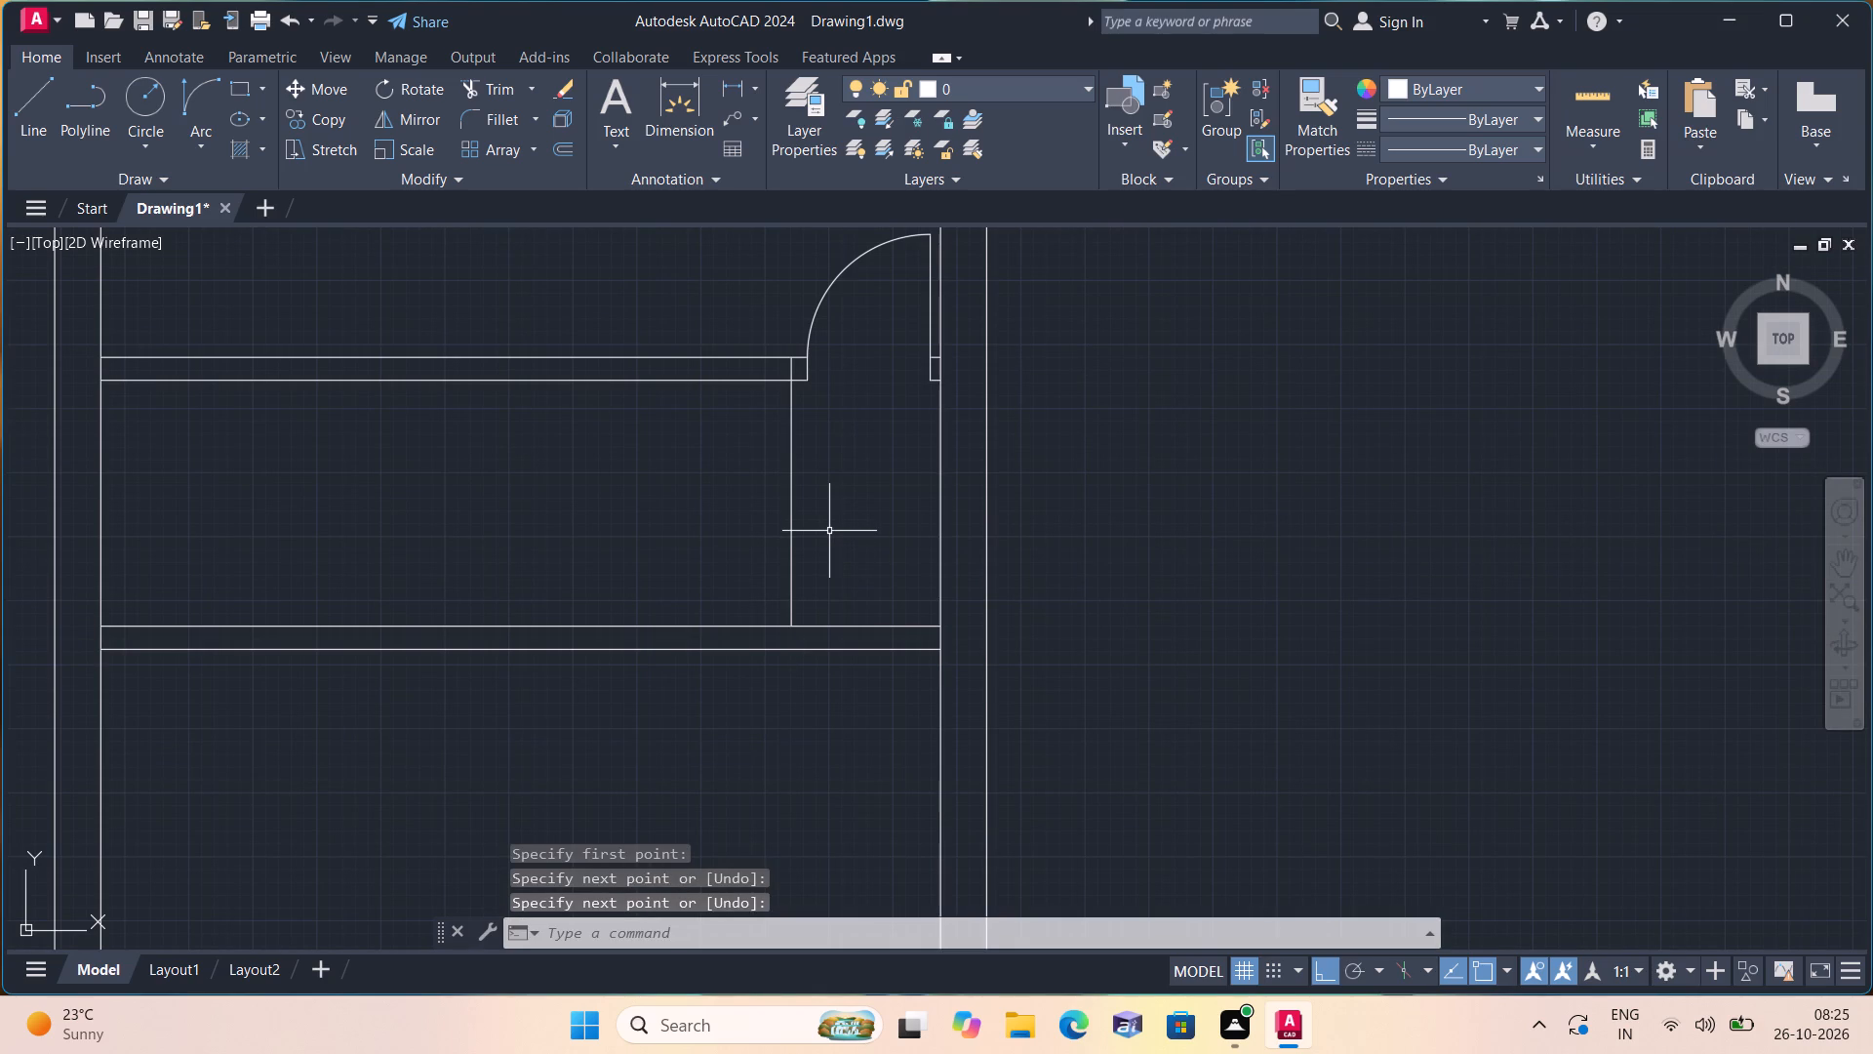
Offset the new vertical line 4.5" to the left to form a cross partition between the two horizontal partitions.
text(offset)
key(space)
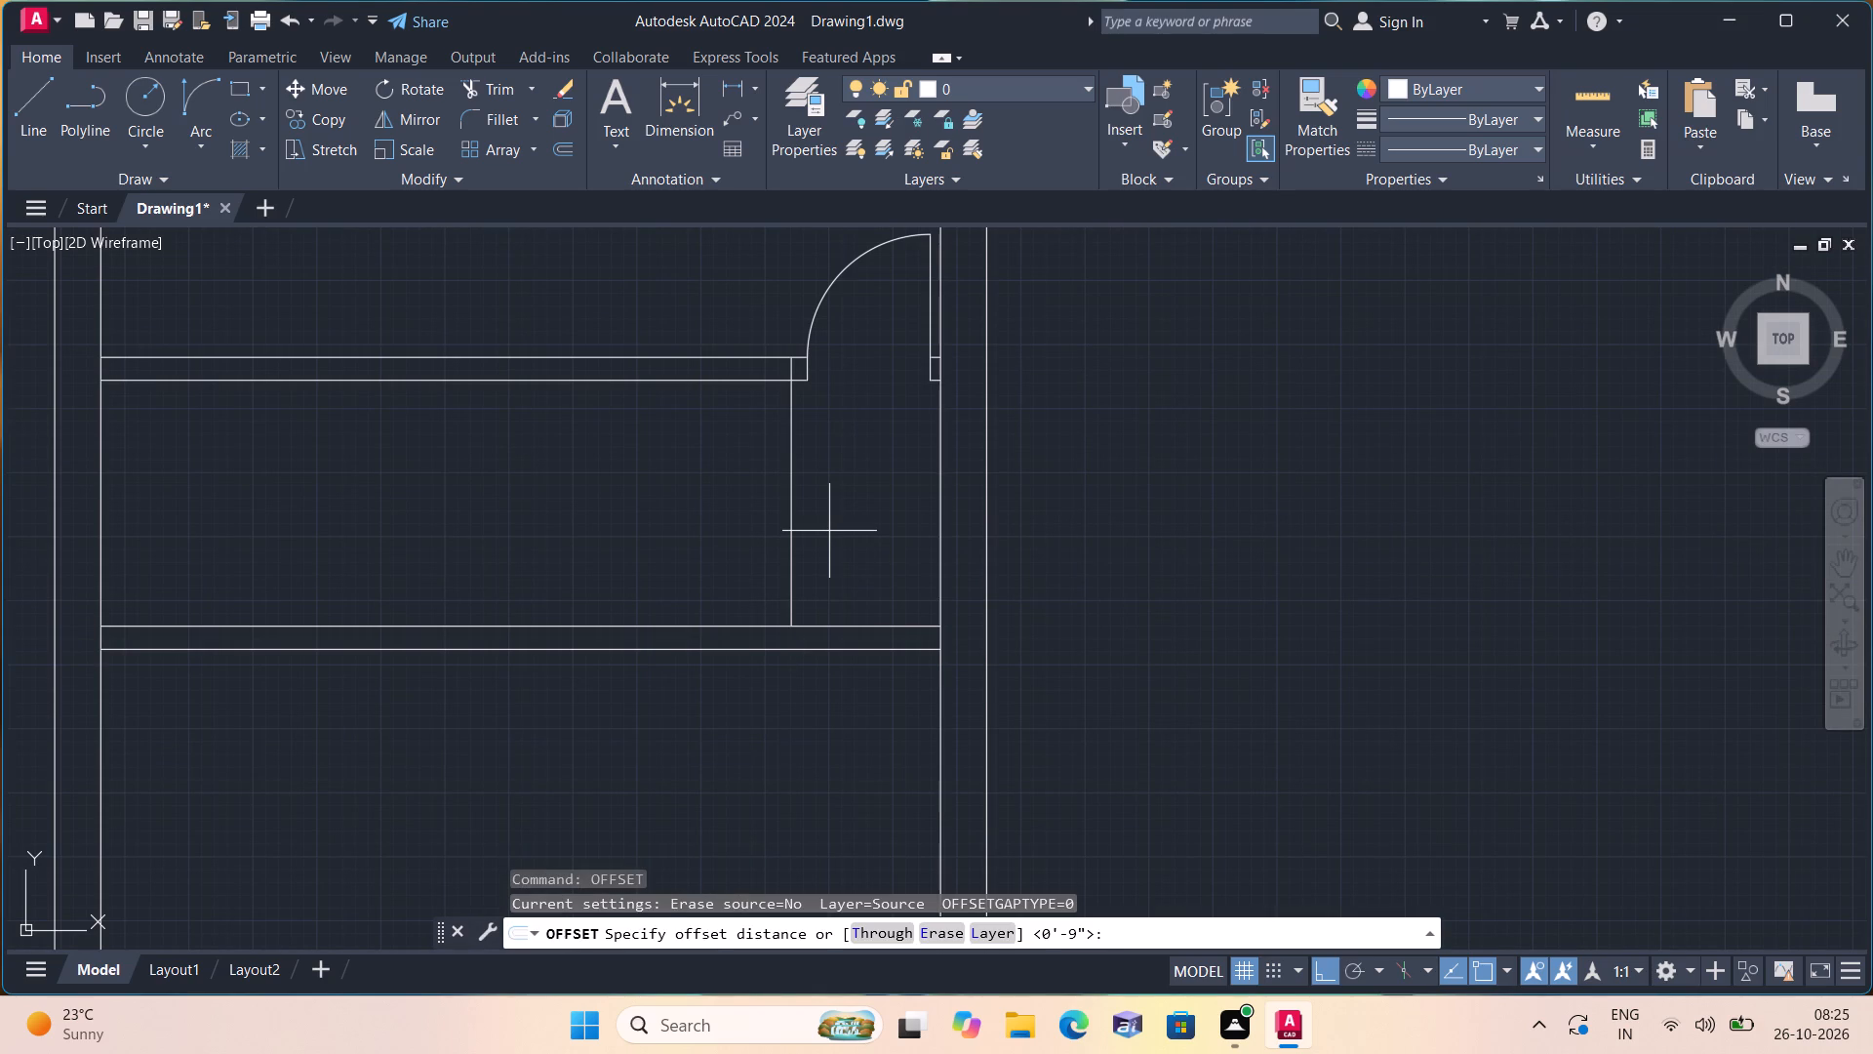
text(4.5")
key(space)
click(788, 537)
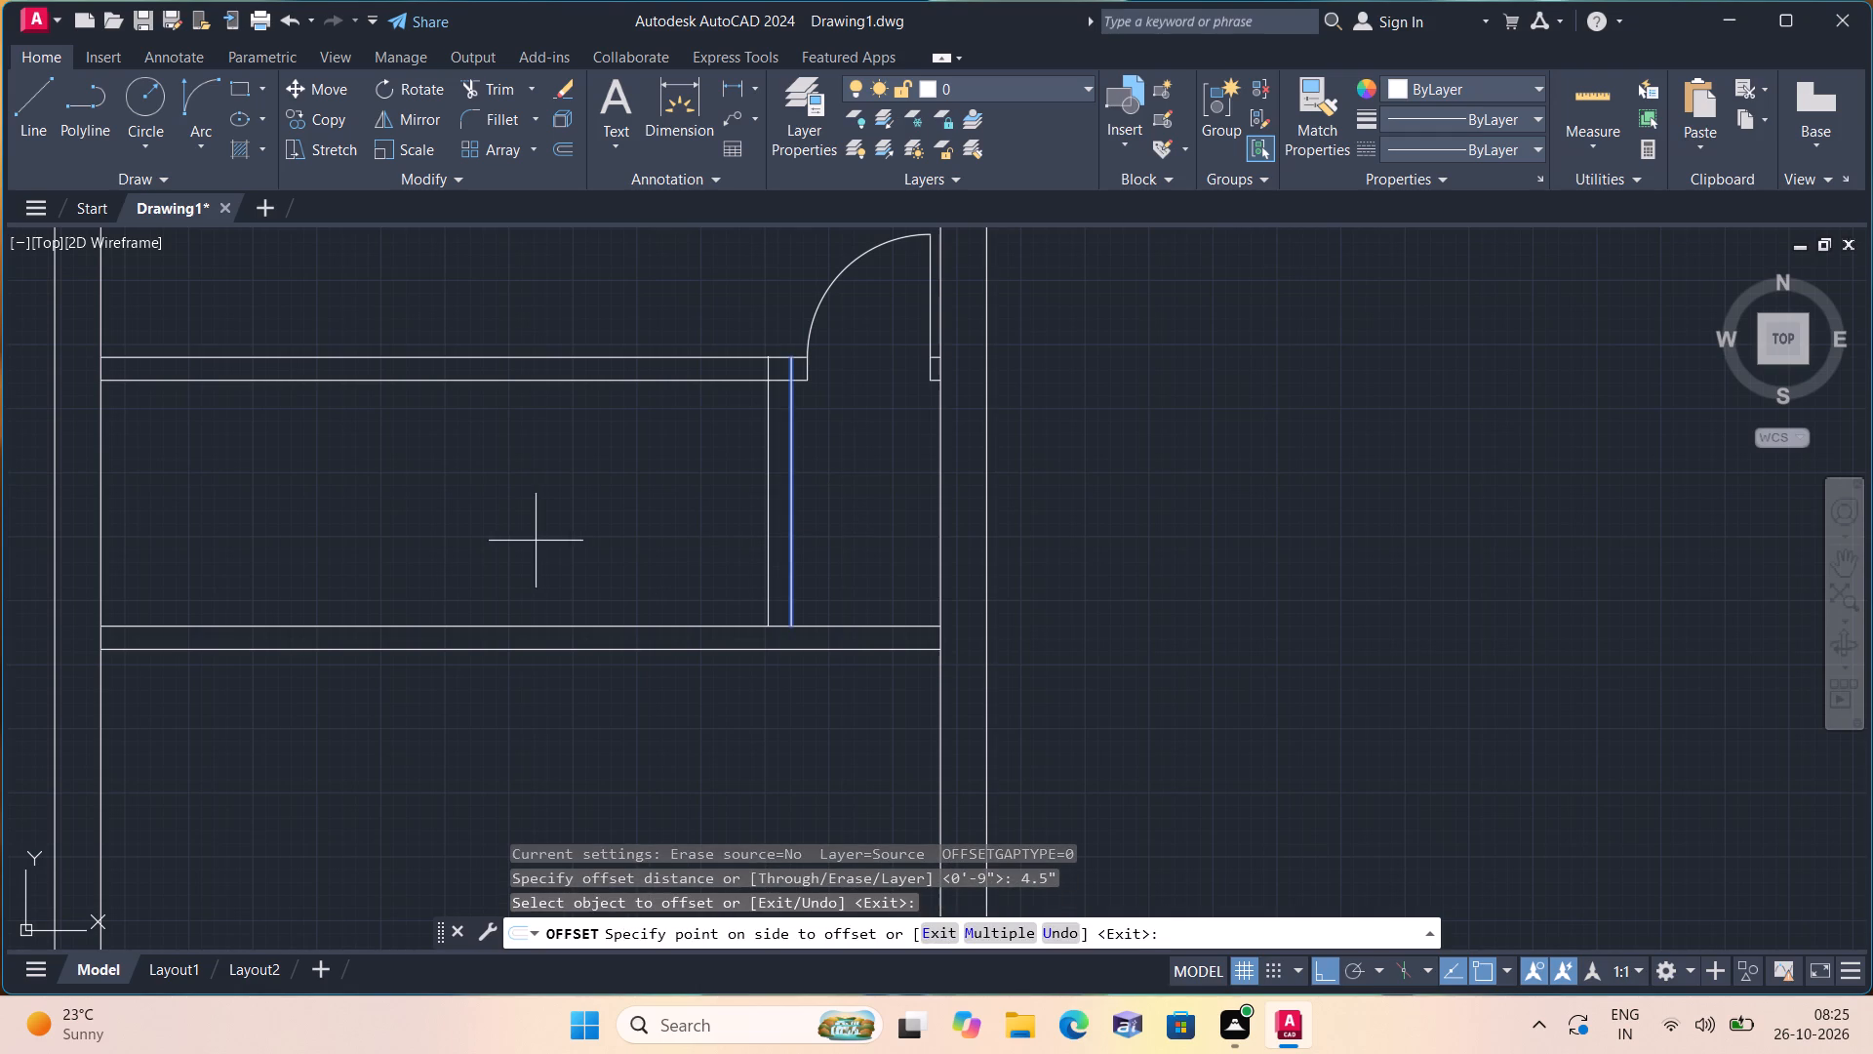
click(536, 541)
key(space)
Offset the cross partition's left line 7'6" to the left to mark the room's far side.
key(space)
text(7'6")
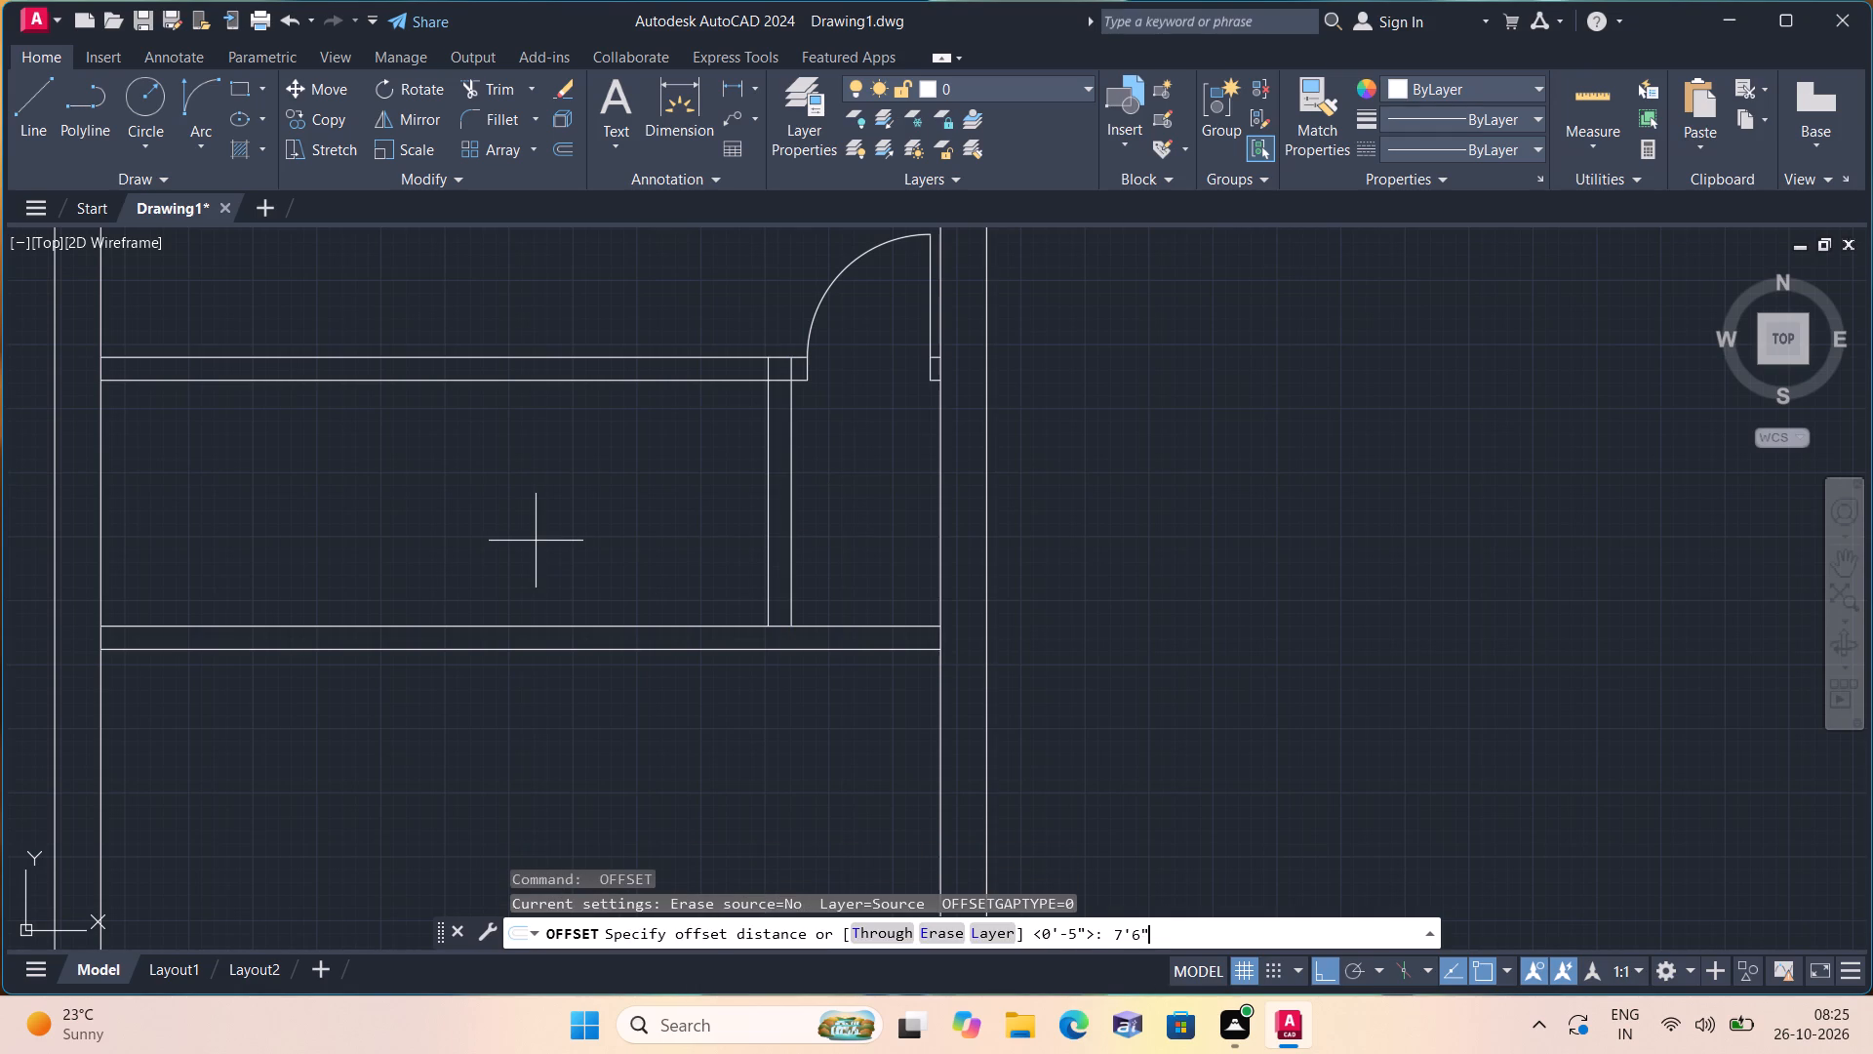
key(space)
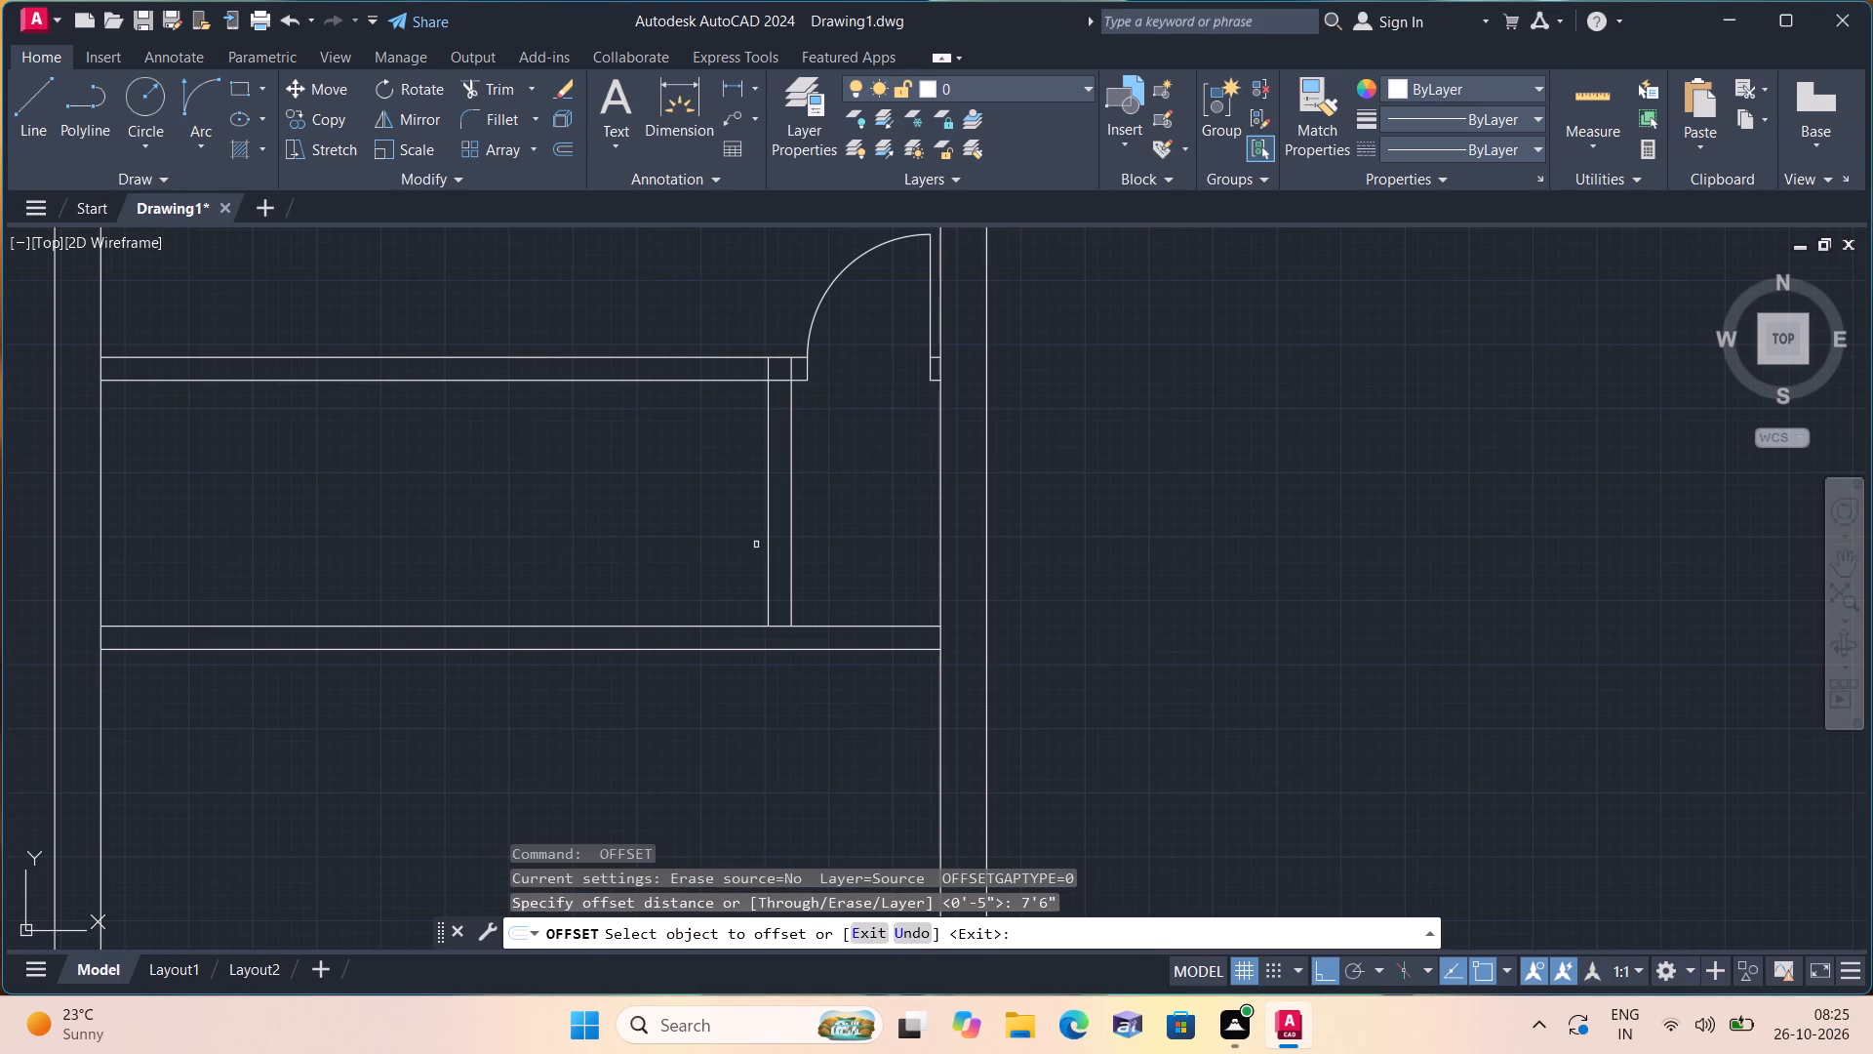
drag(768, 546, 758, 538)
click(466, 509)
key(space)
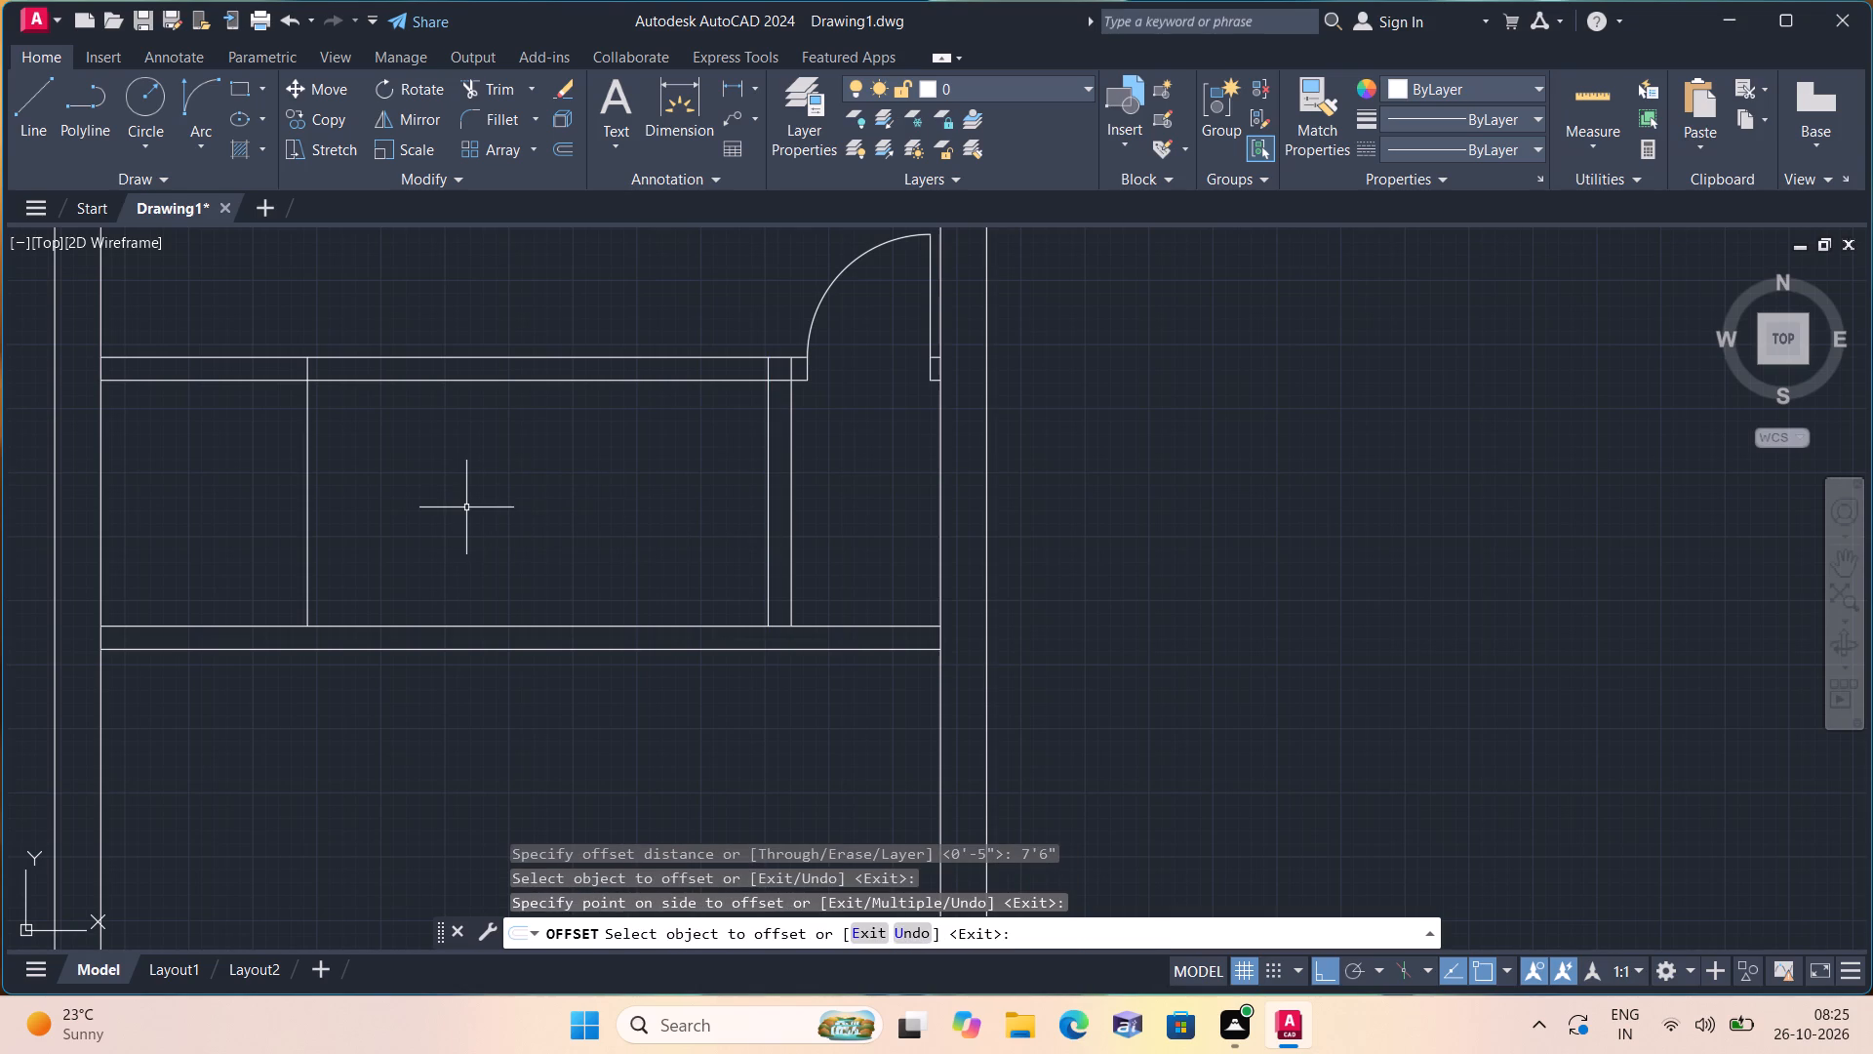
Offset the far-side line 4.5" to the left to form the second cross partition.
key(space)
text(4.5")
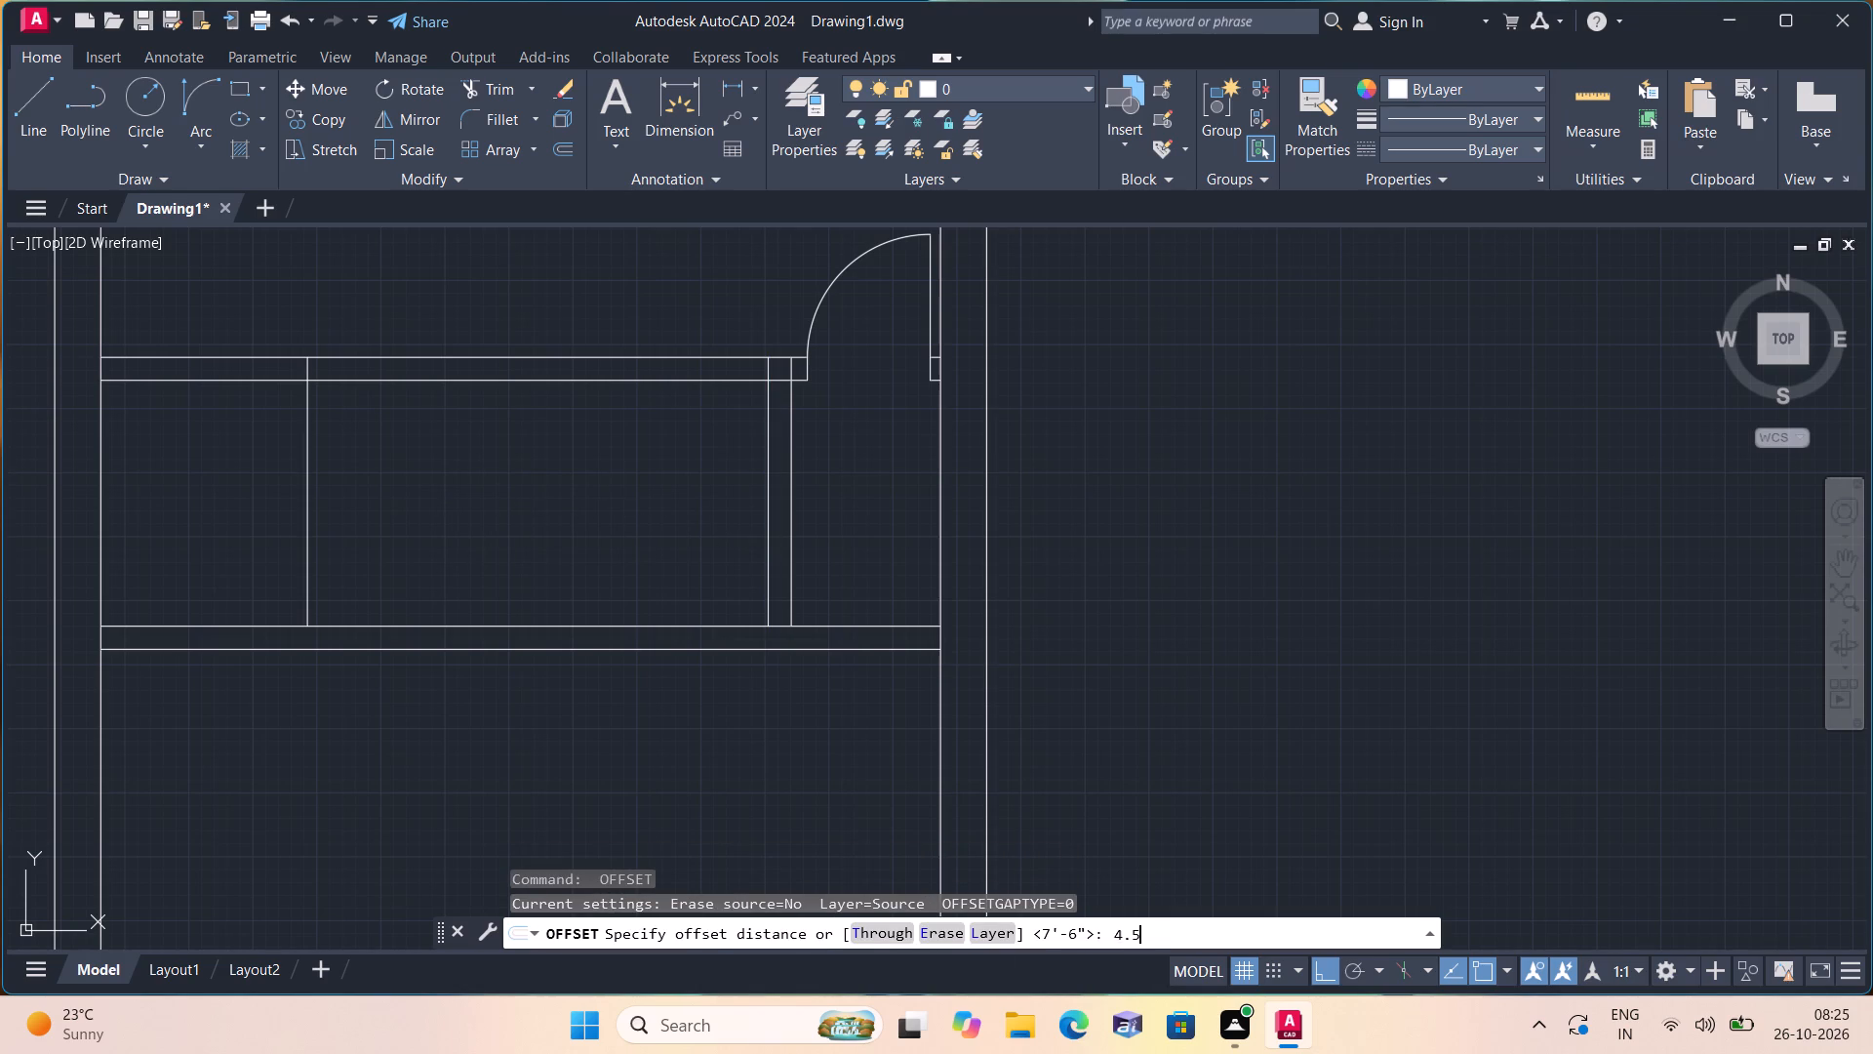
key(space)
click(309, 473)
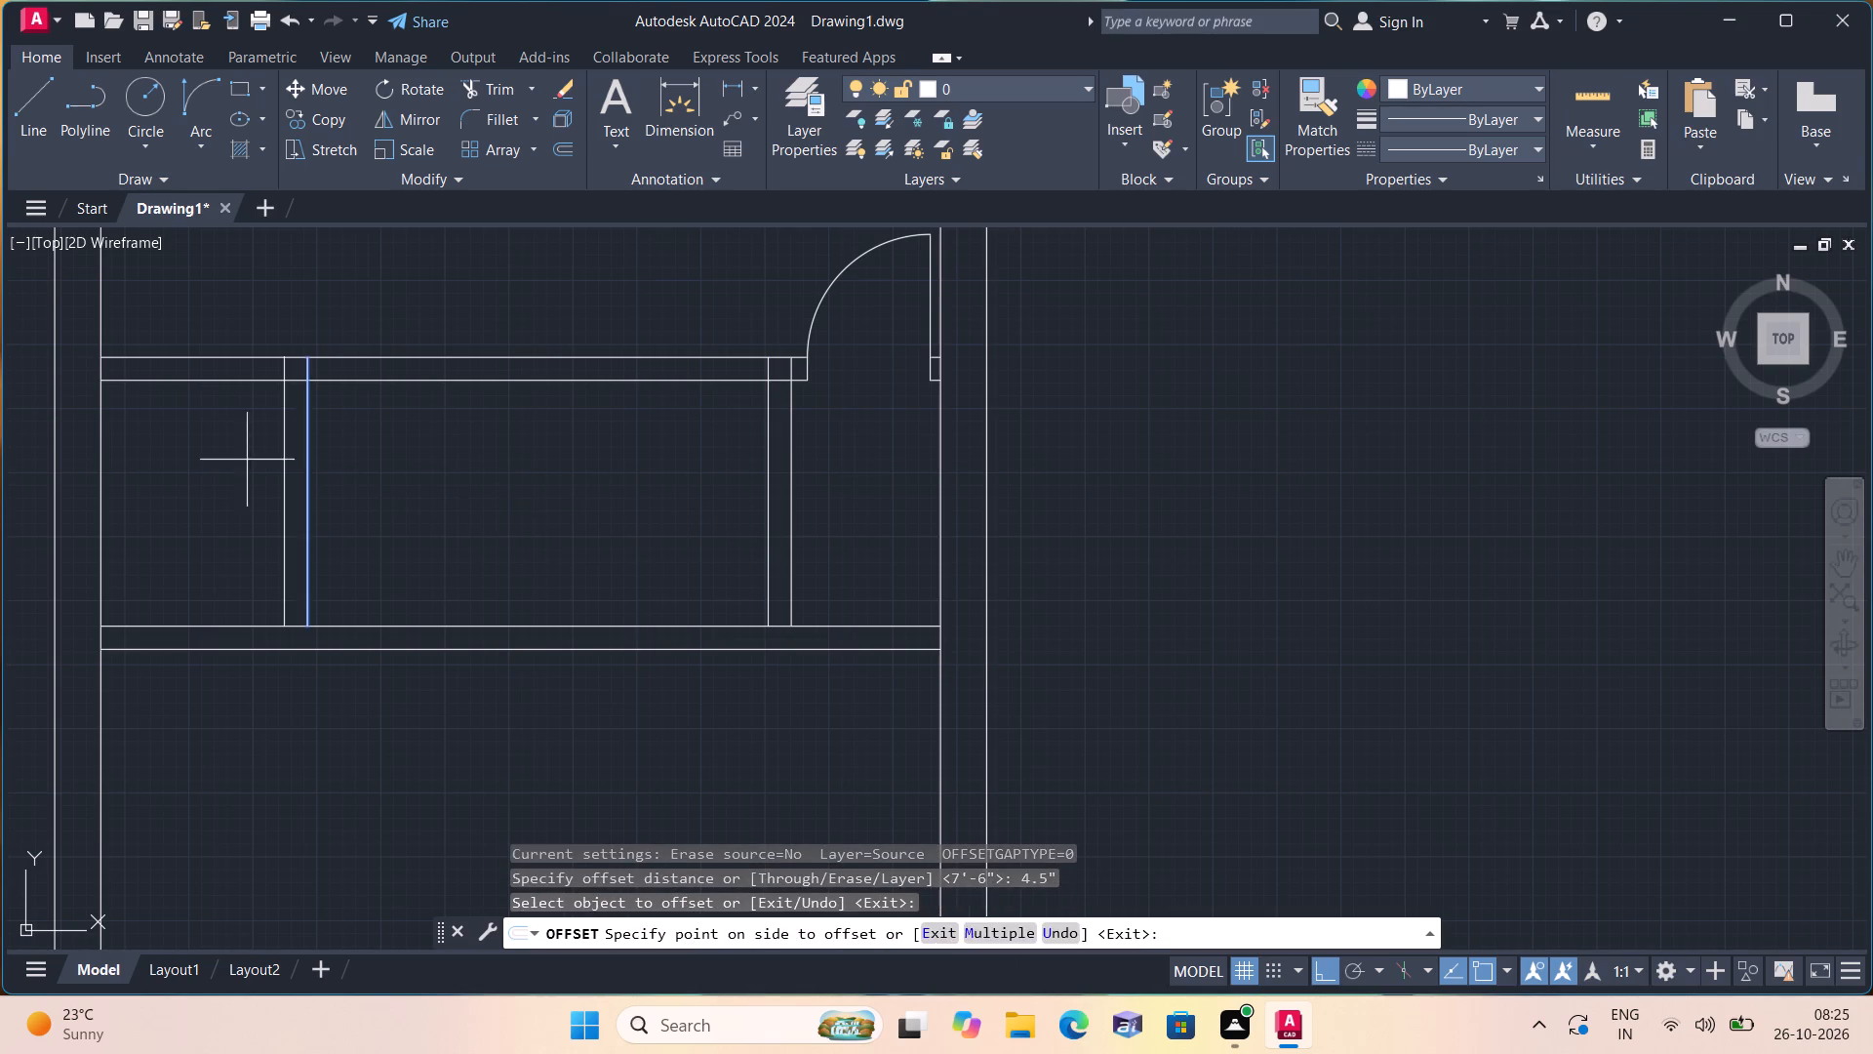
click(212, 451)
middle_drag(455, 475, 519, 407)
key(space)
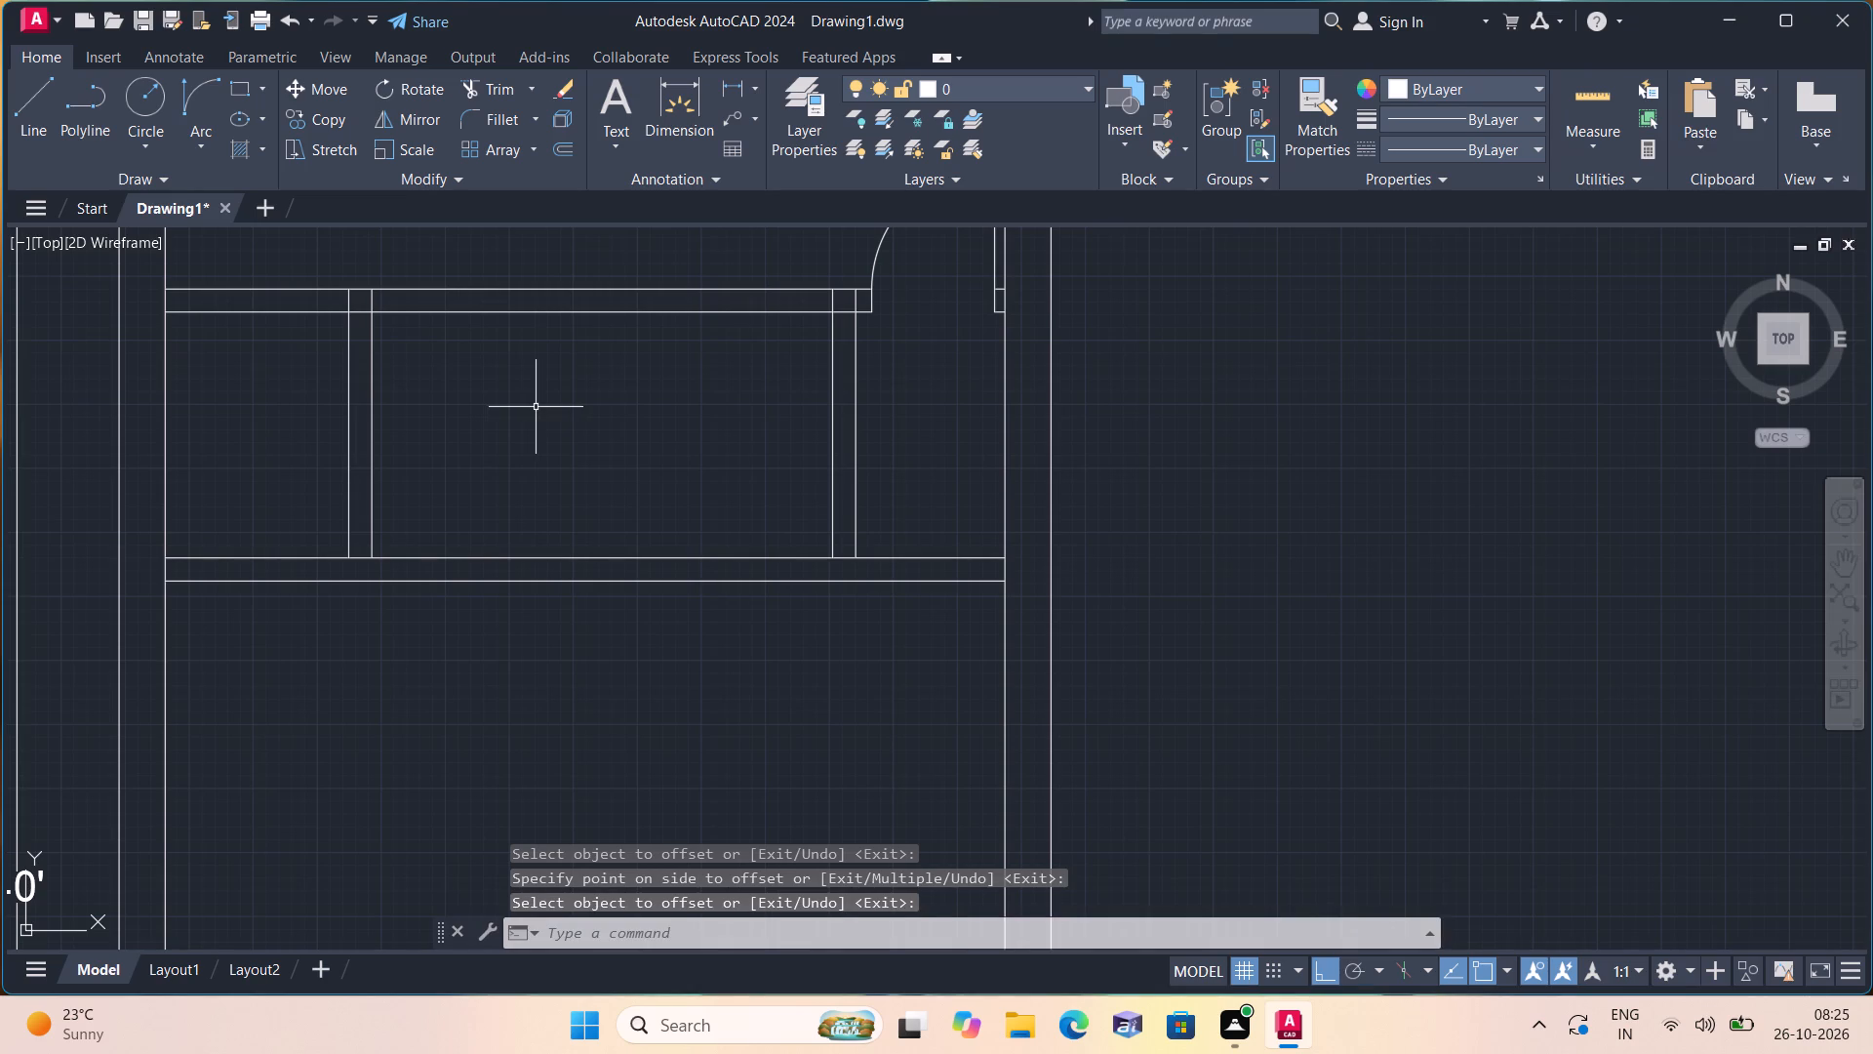
Draw a jamb line across the first partition 2" left of the right-hand cross partition, and extend it downward as a 2' door leaf.
key(l)
key(space)
click(832, 286)
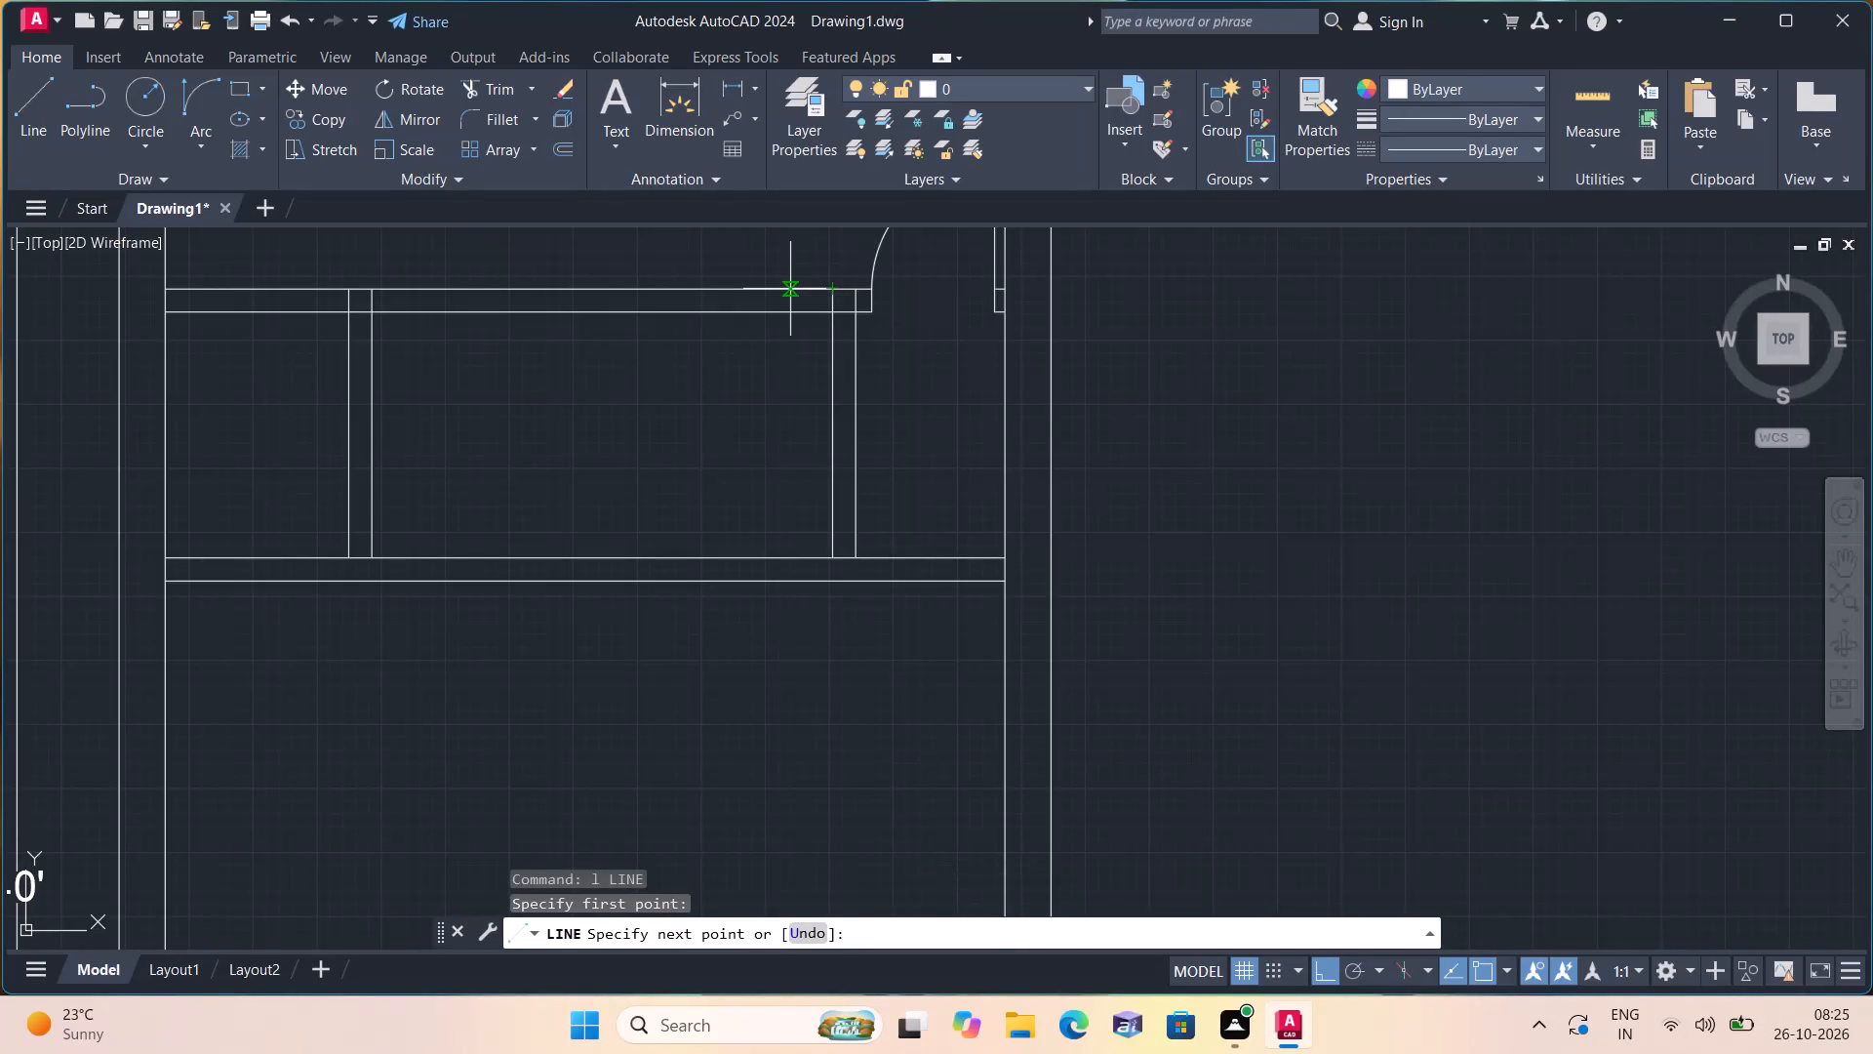
text(2")
key(space)
scroll(803, 301, up, 2)
click(850, 331)
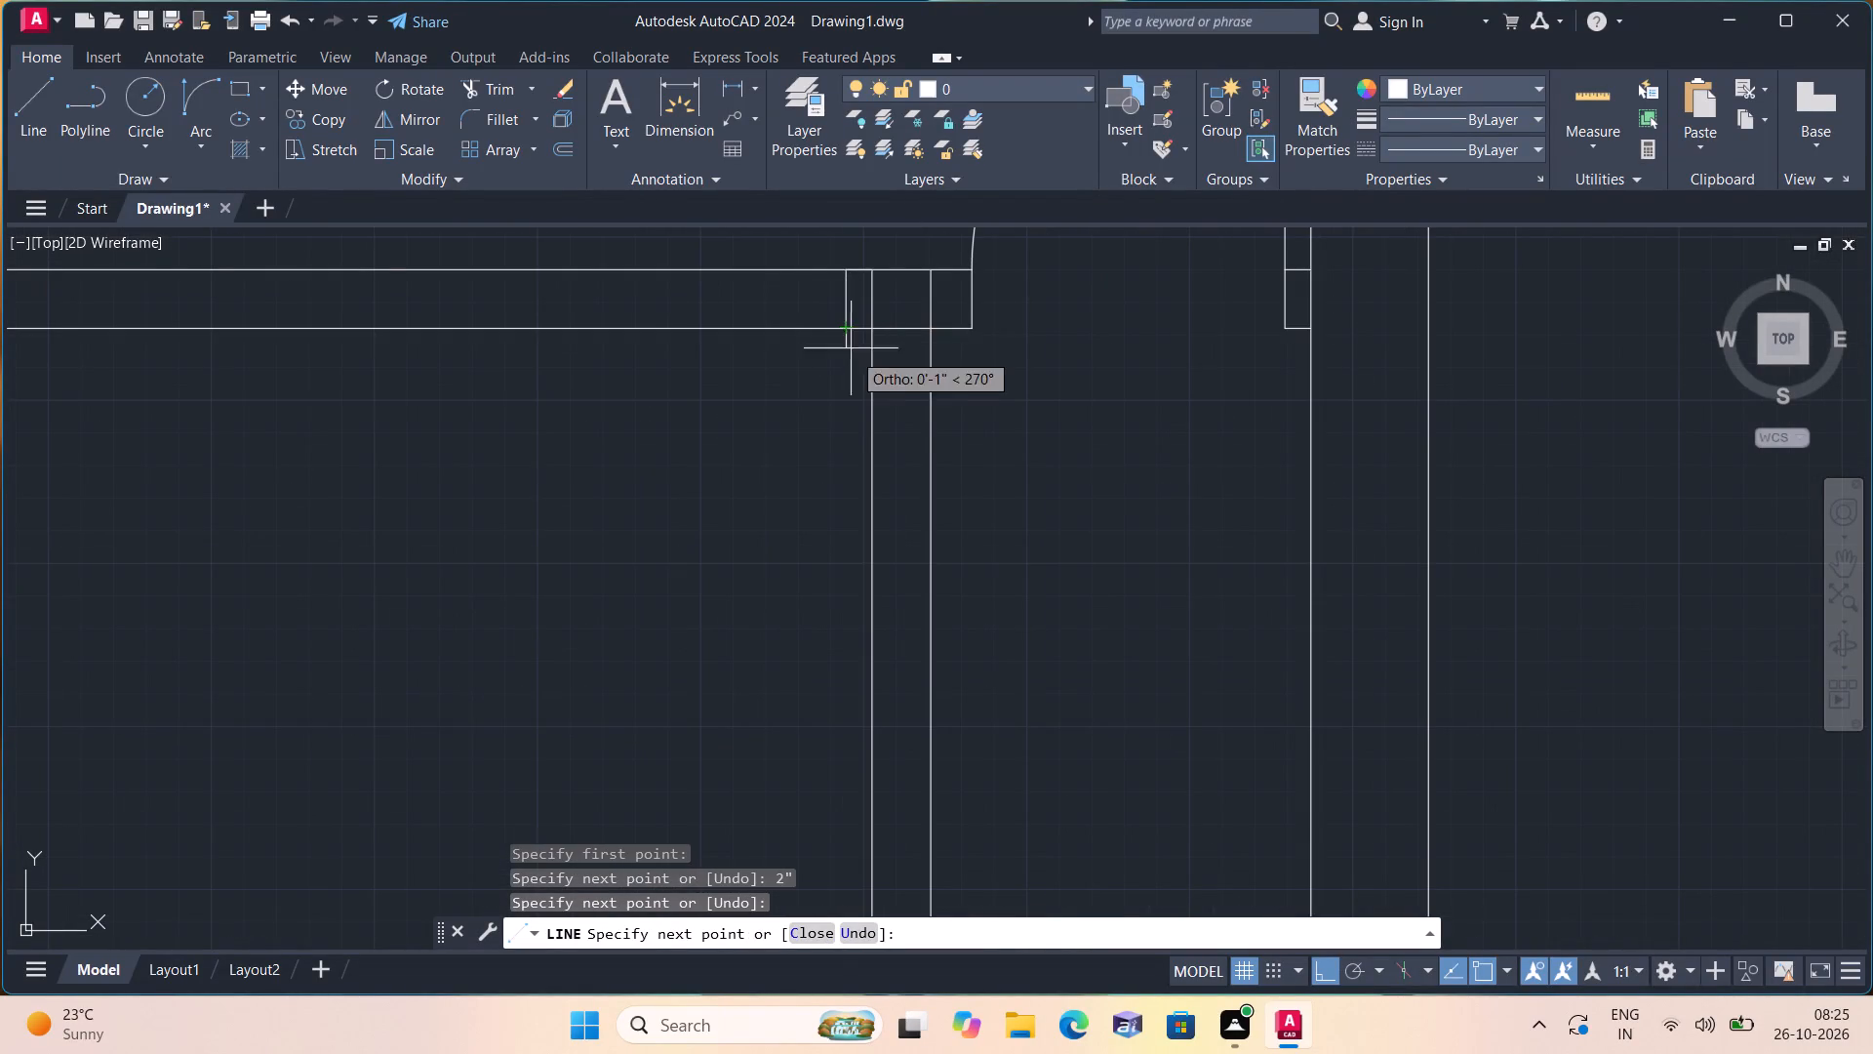
text(2')
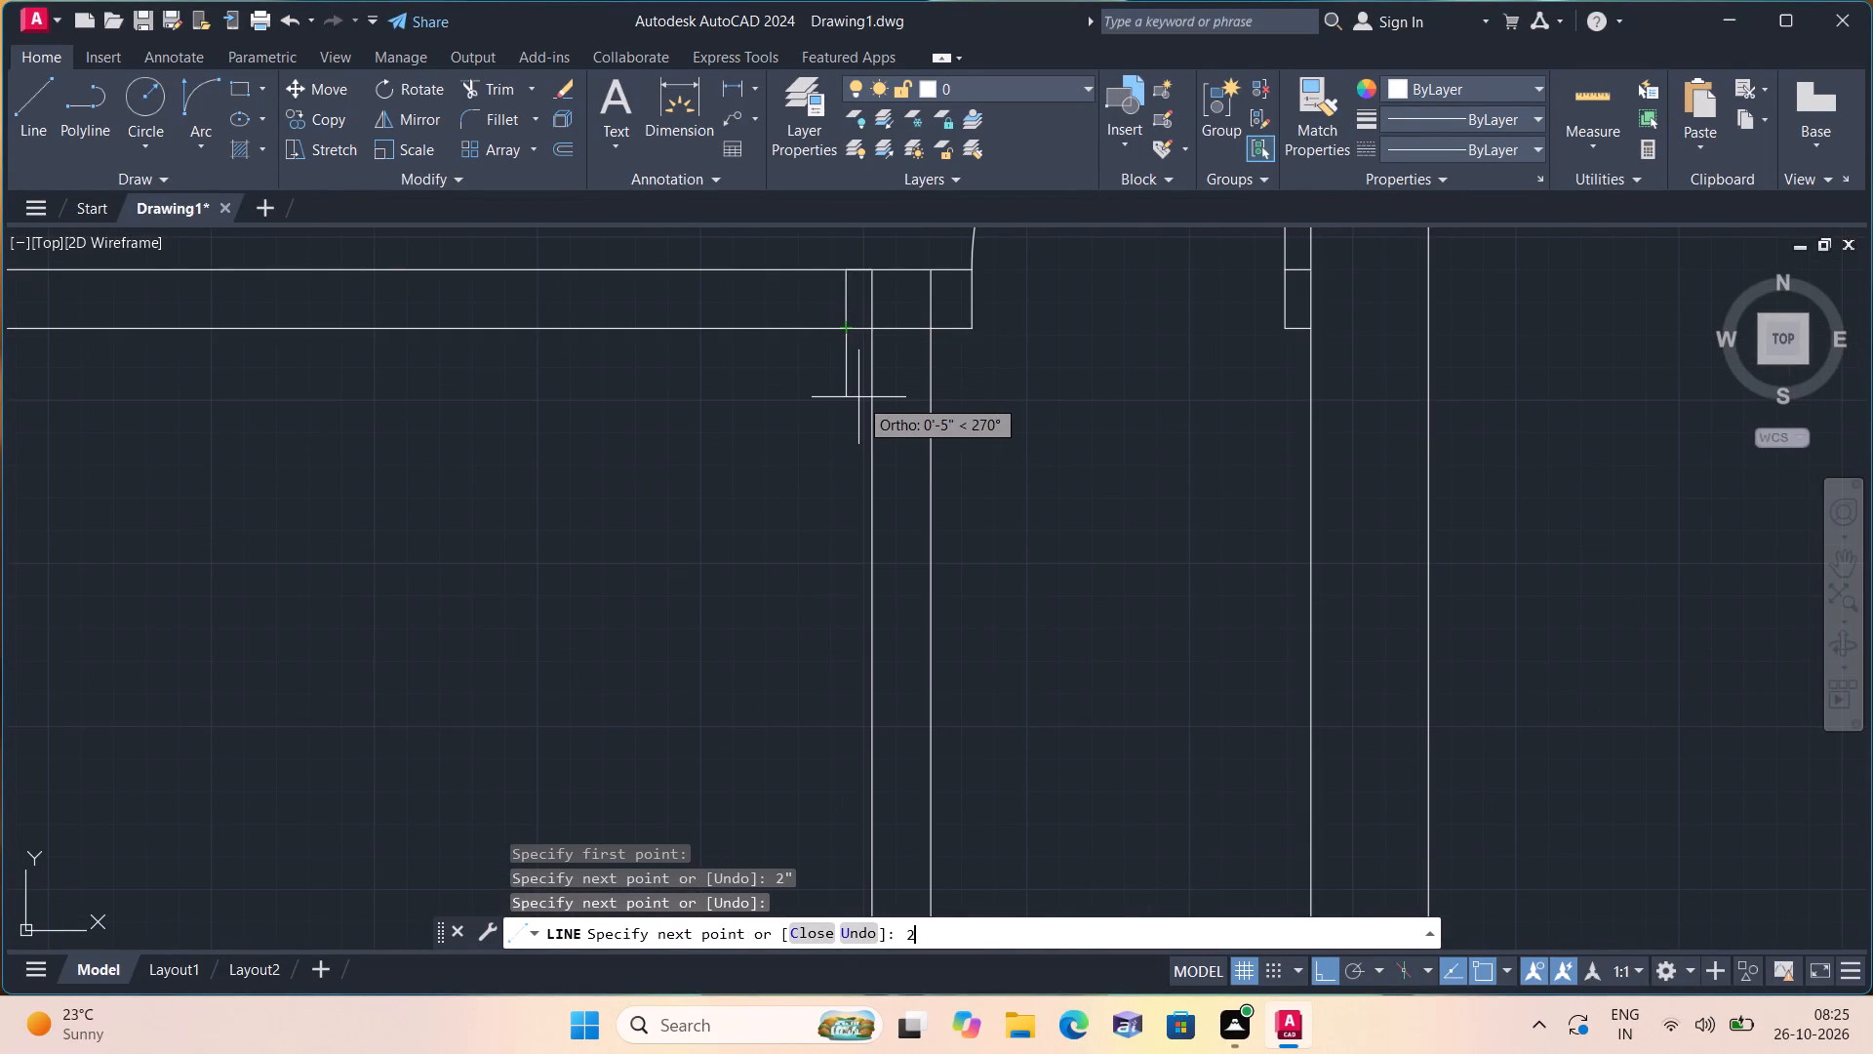
key(space)
key(Escape)
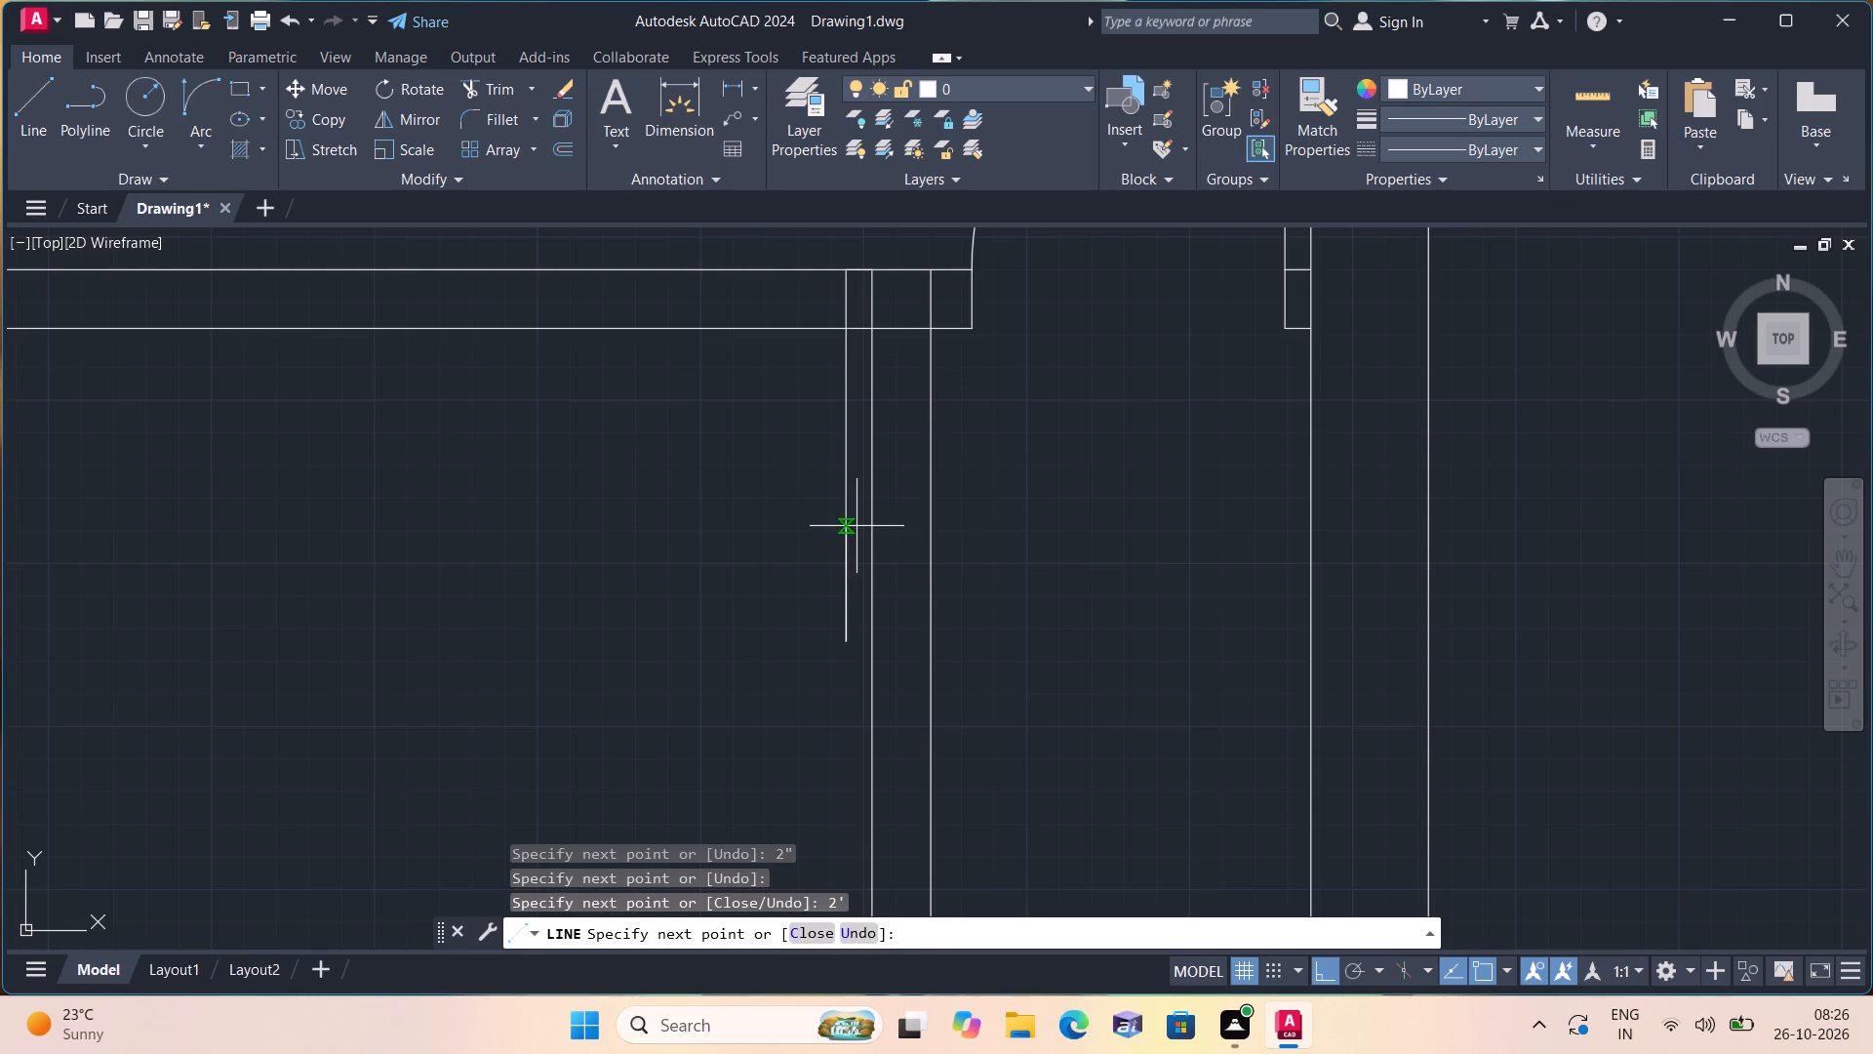
Erase the 2" guide segment on the first partition's upper line beside the new jamb.
click(854, 269)
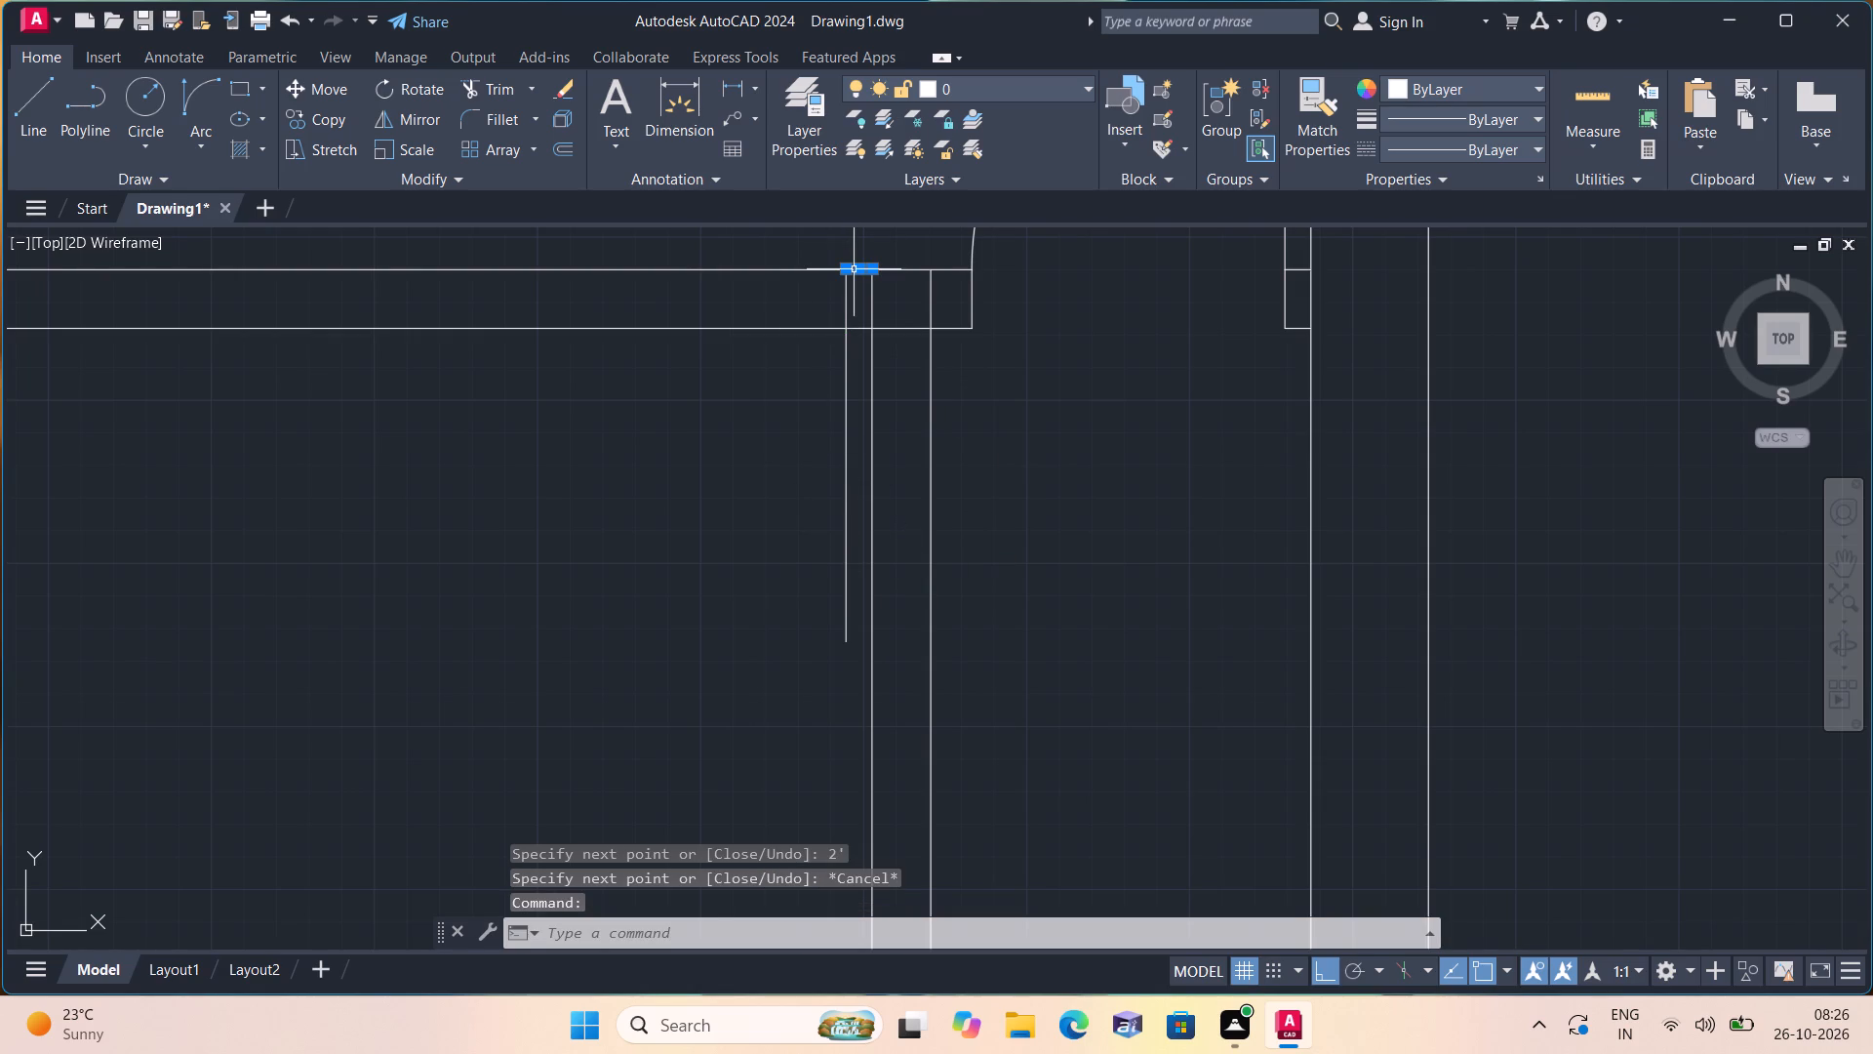
key(Delete)
Draw the opposite jamb line across the first partition, 2' left of the new jamb.
text(l)
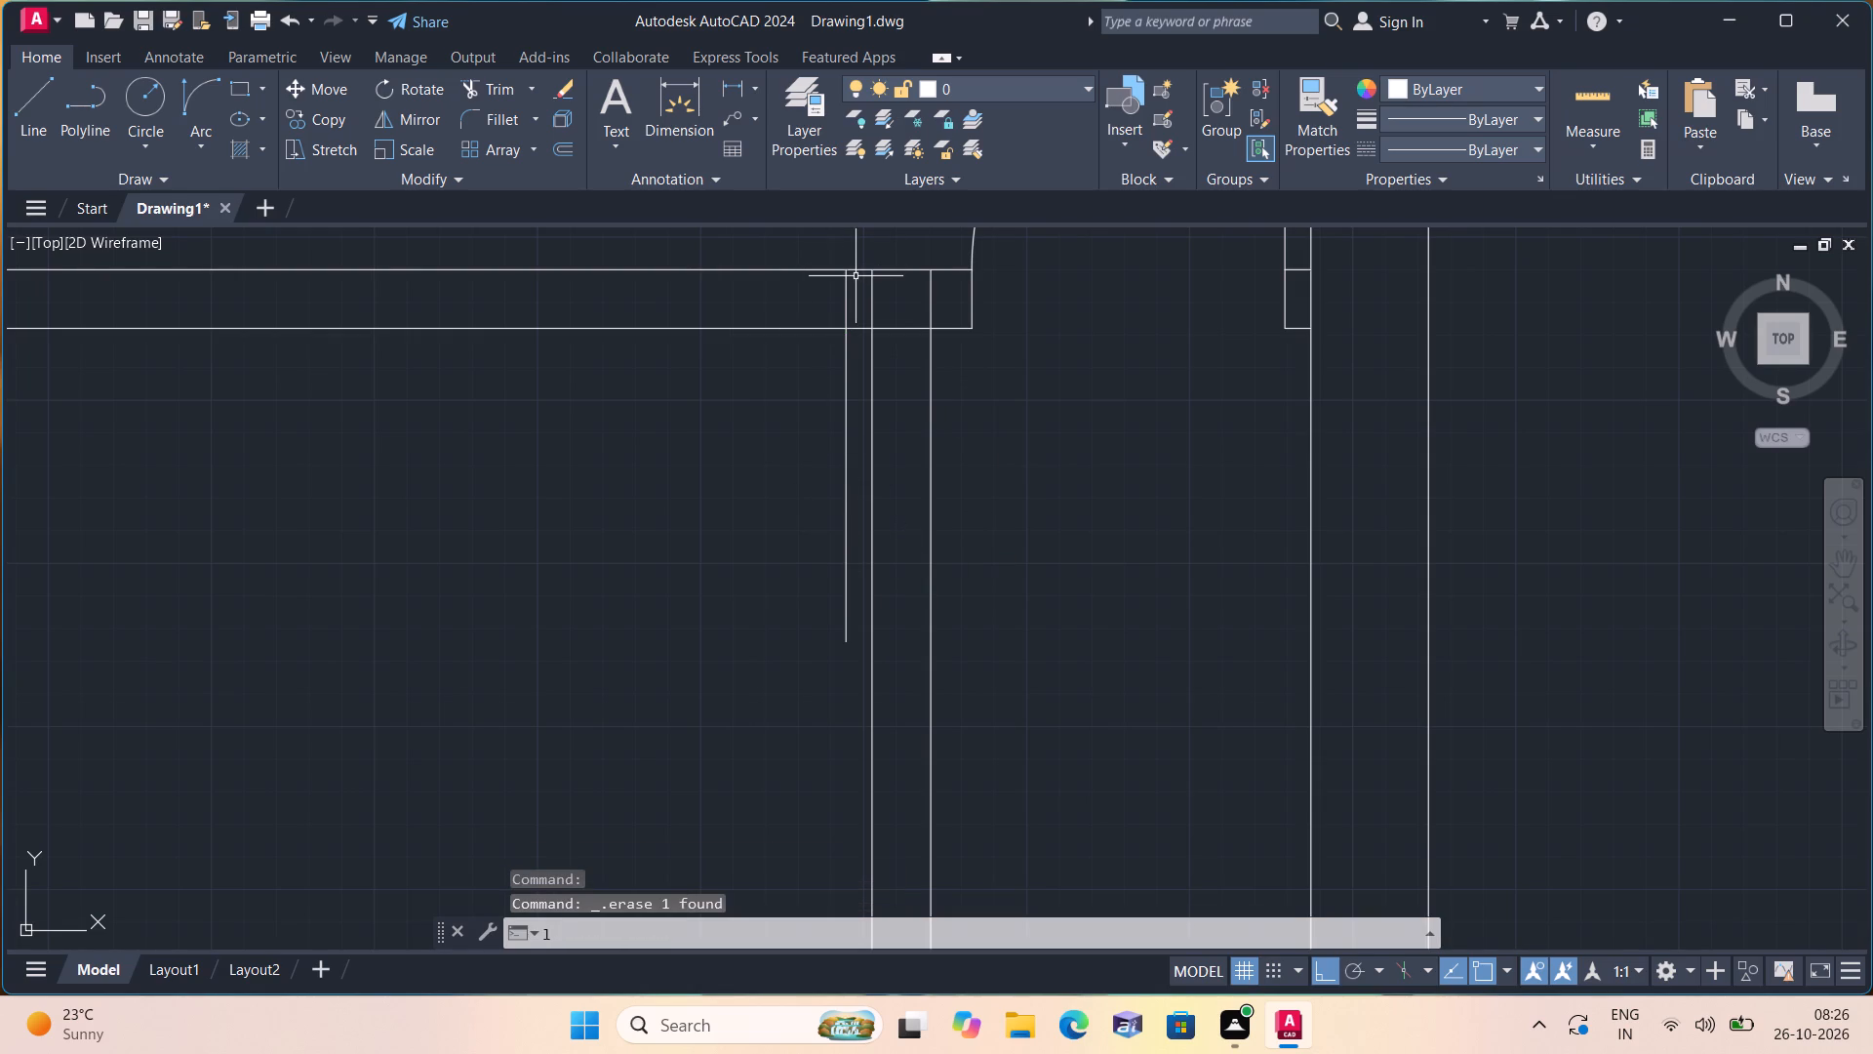
key(space)
click(846, 327)
text(2')
key(space)
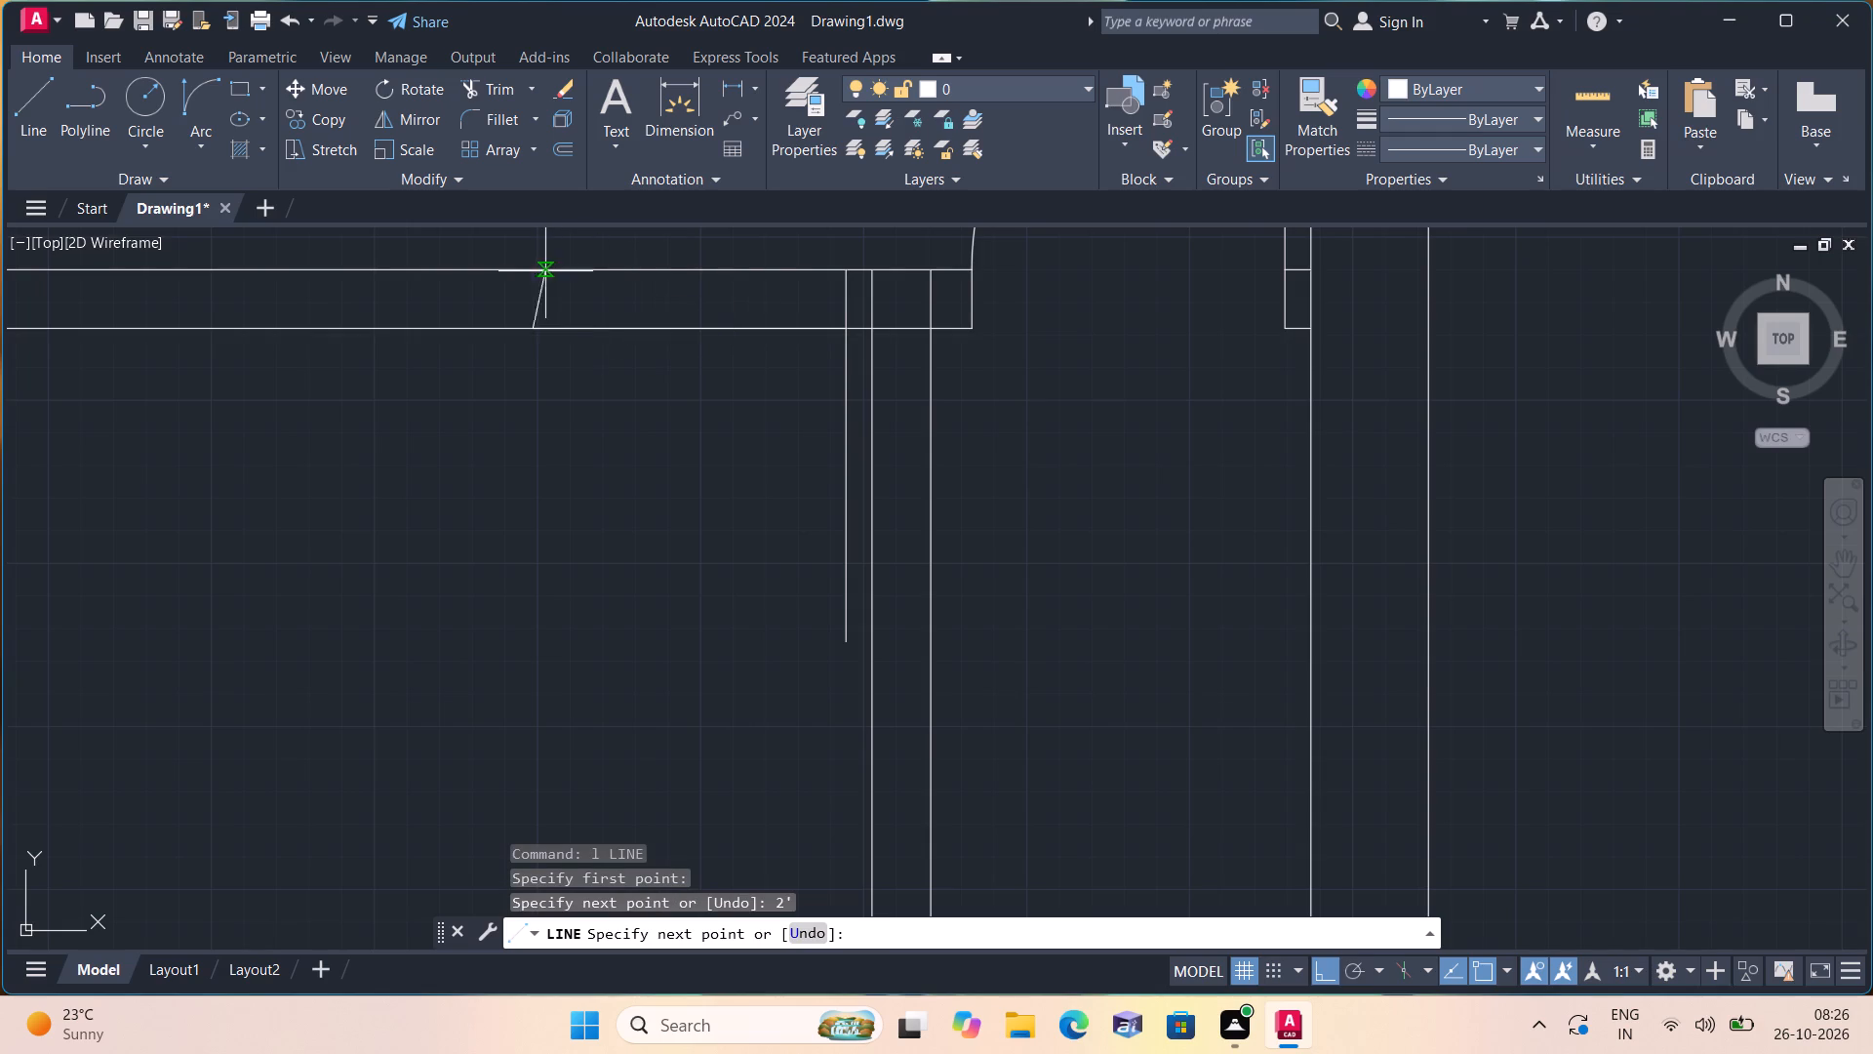
click(536, 268)
key(space)
key(space)
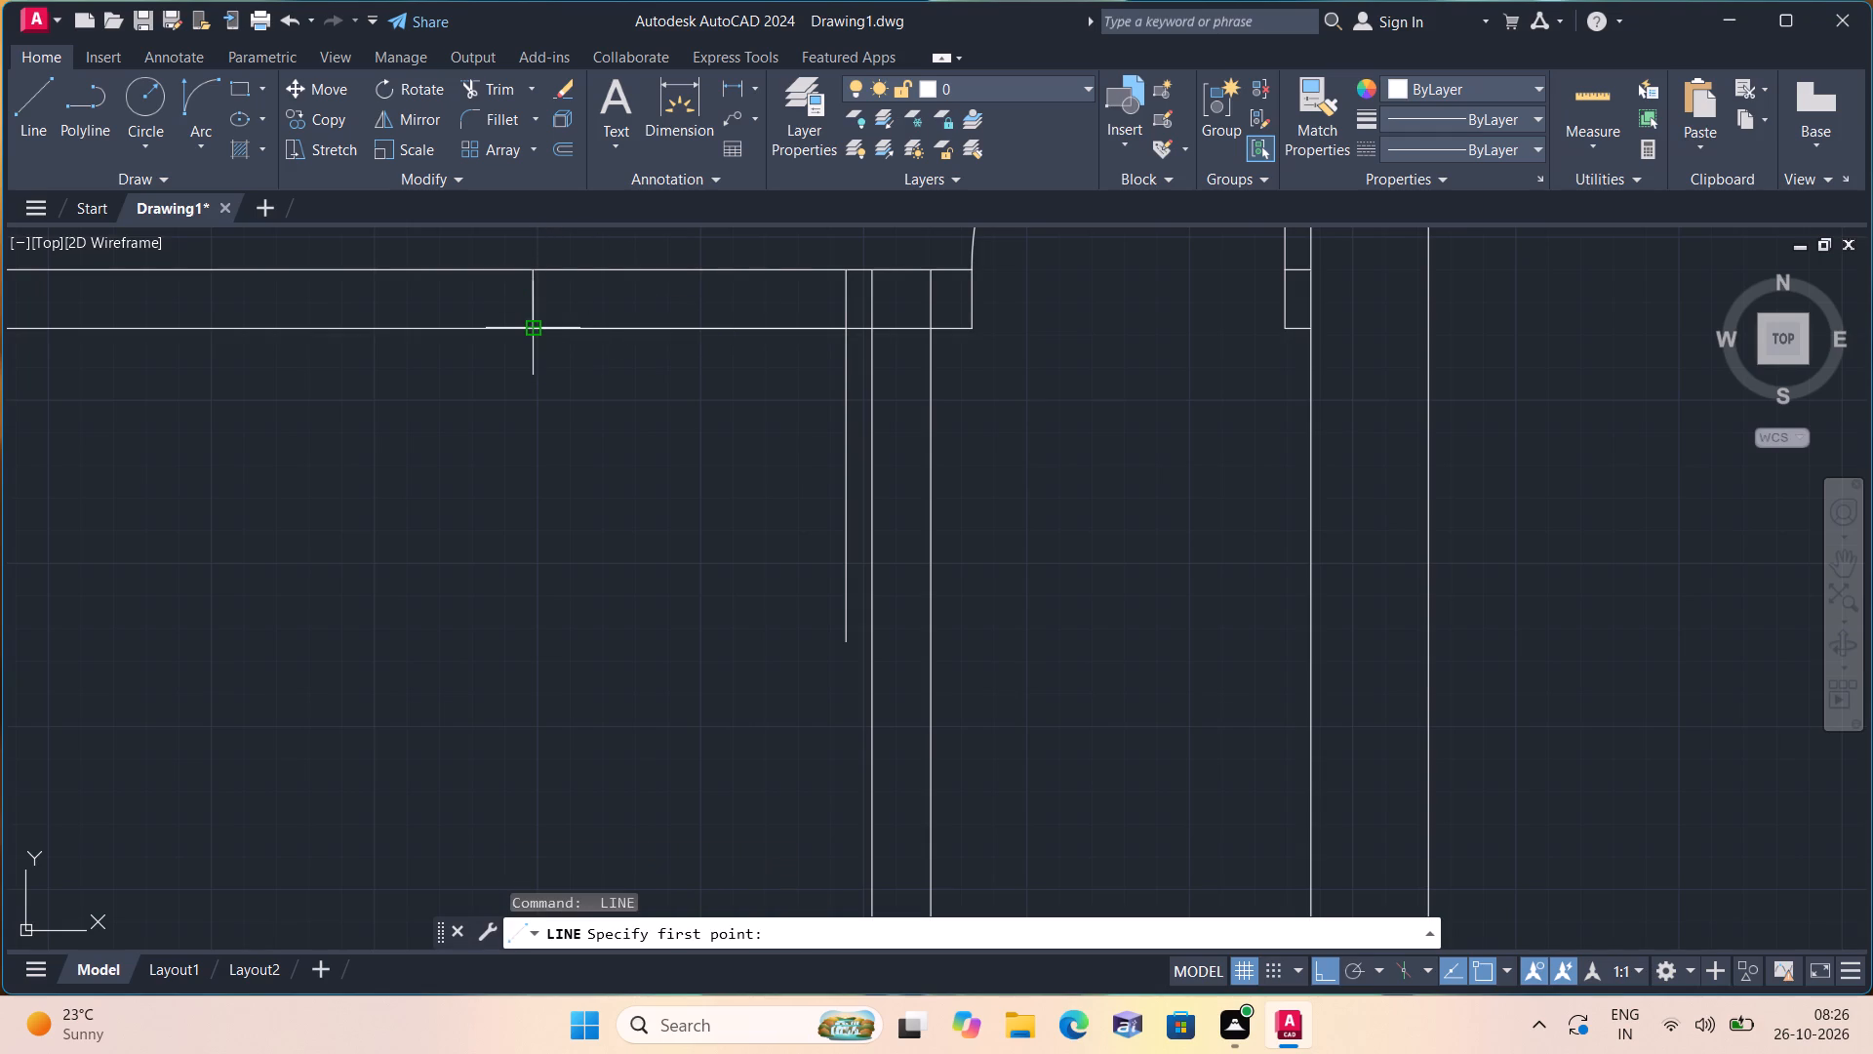
key(Escape)
Trim the first partition's two lines between the new jambs to open the second doorway.
key(t)
text(rim)
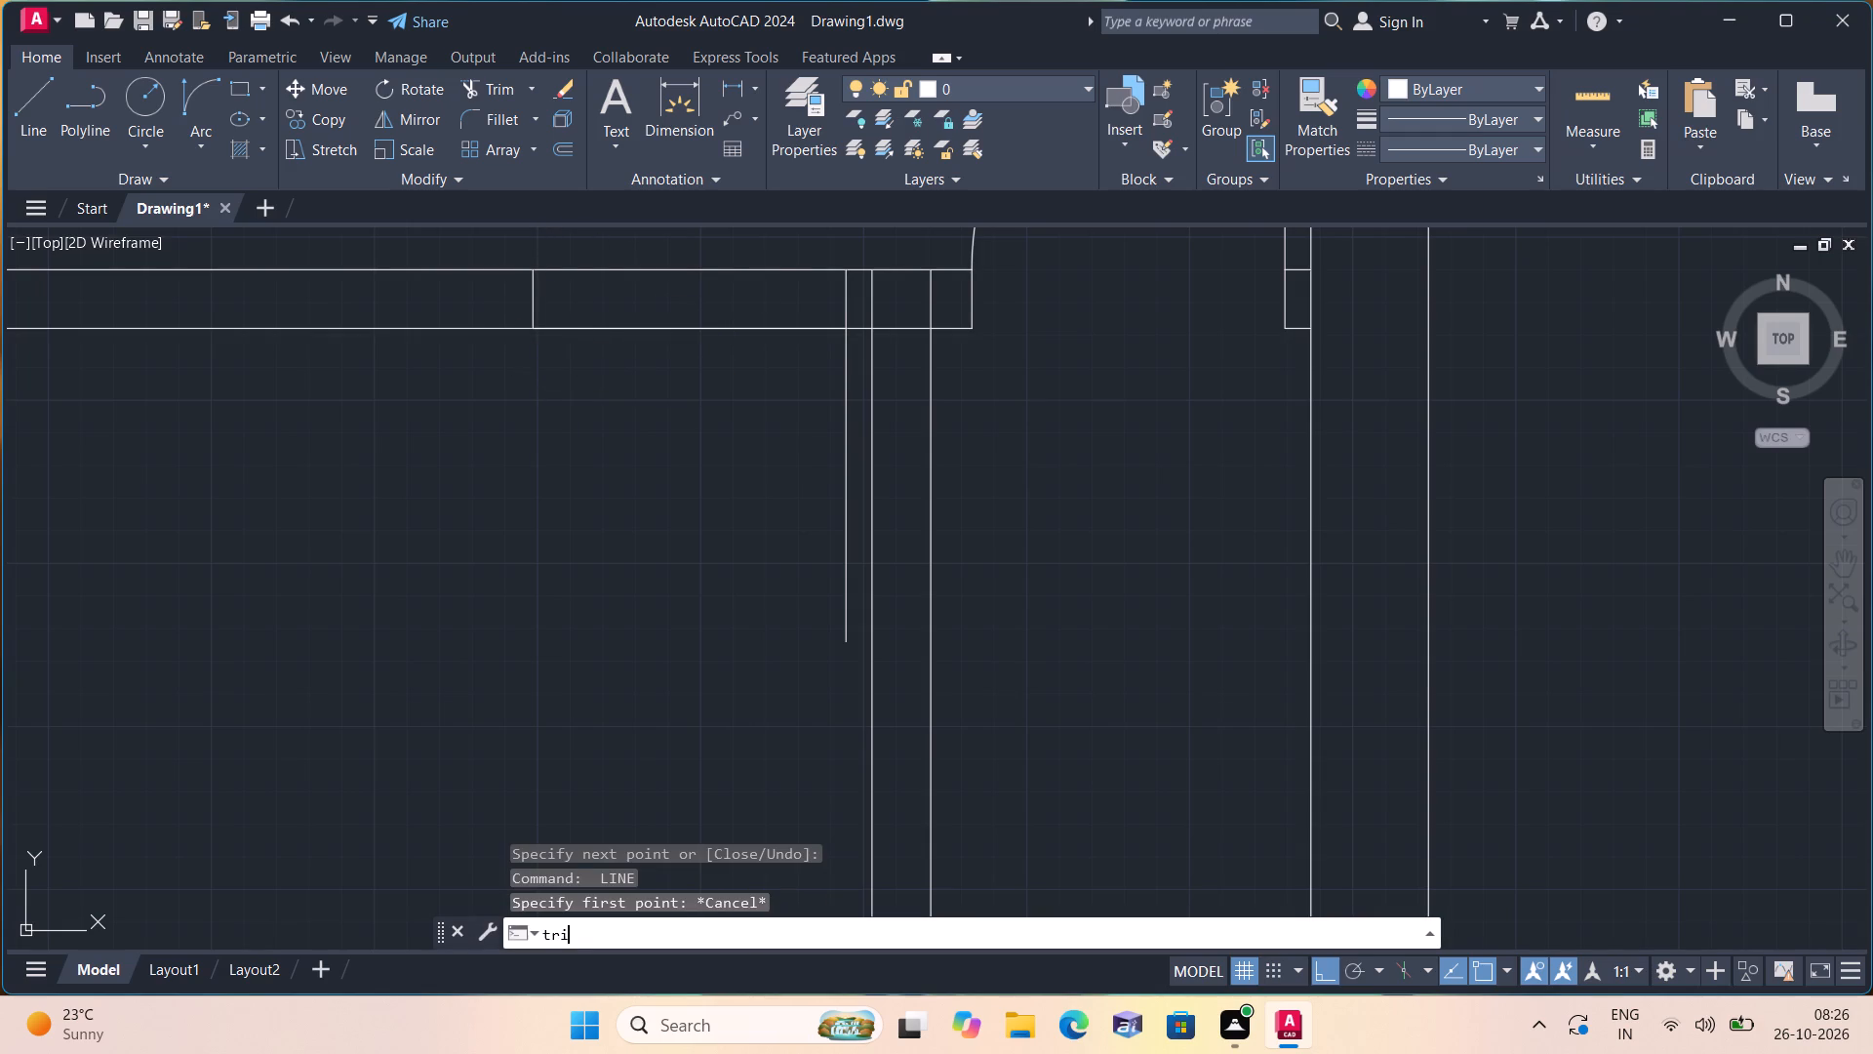
key(space)
drag(625, 249, 658, 444)
key(Escape)
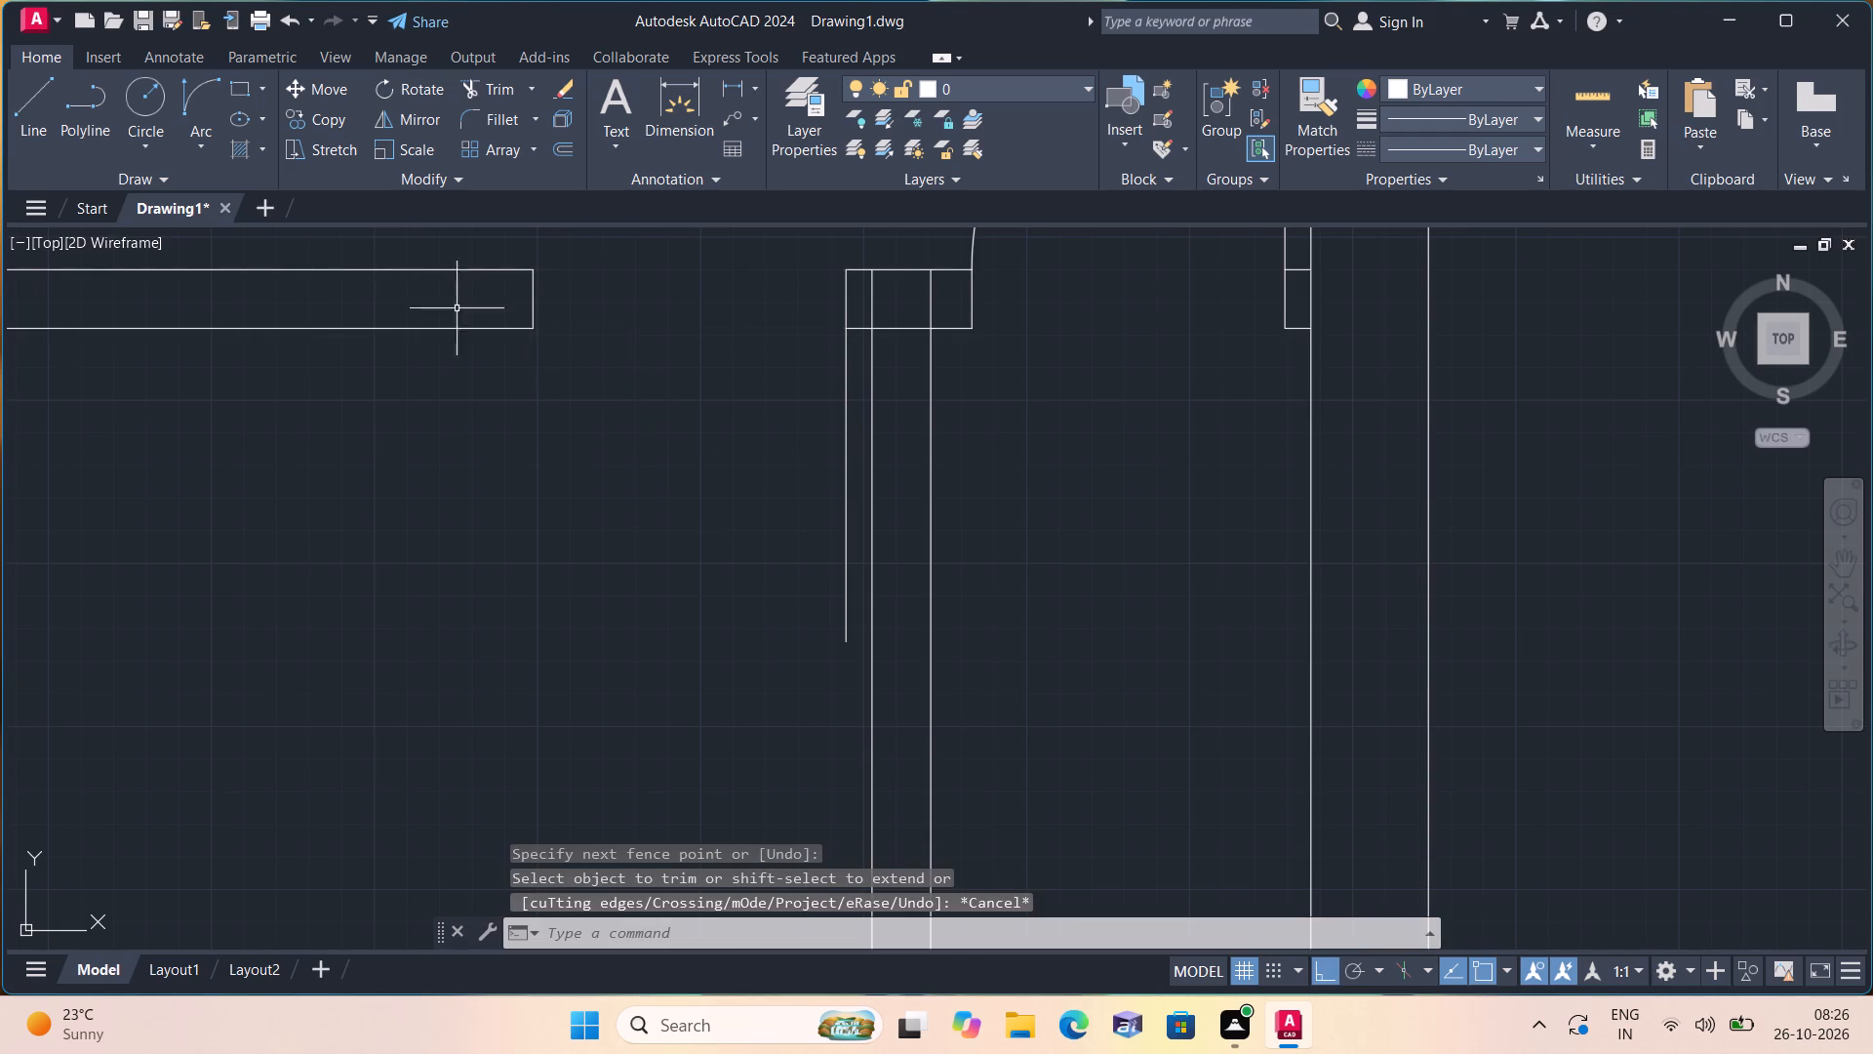
Draw the second door's swing arc with a start-end-direction Arc, from the leaf's lower end to the left jamb's lower corner.
drag(201, 143, 203, 152)
click(303, 435)
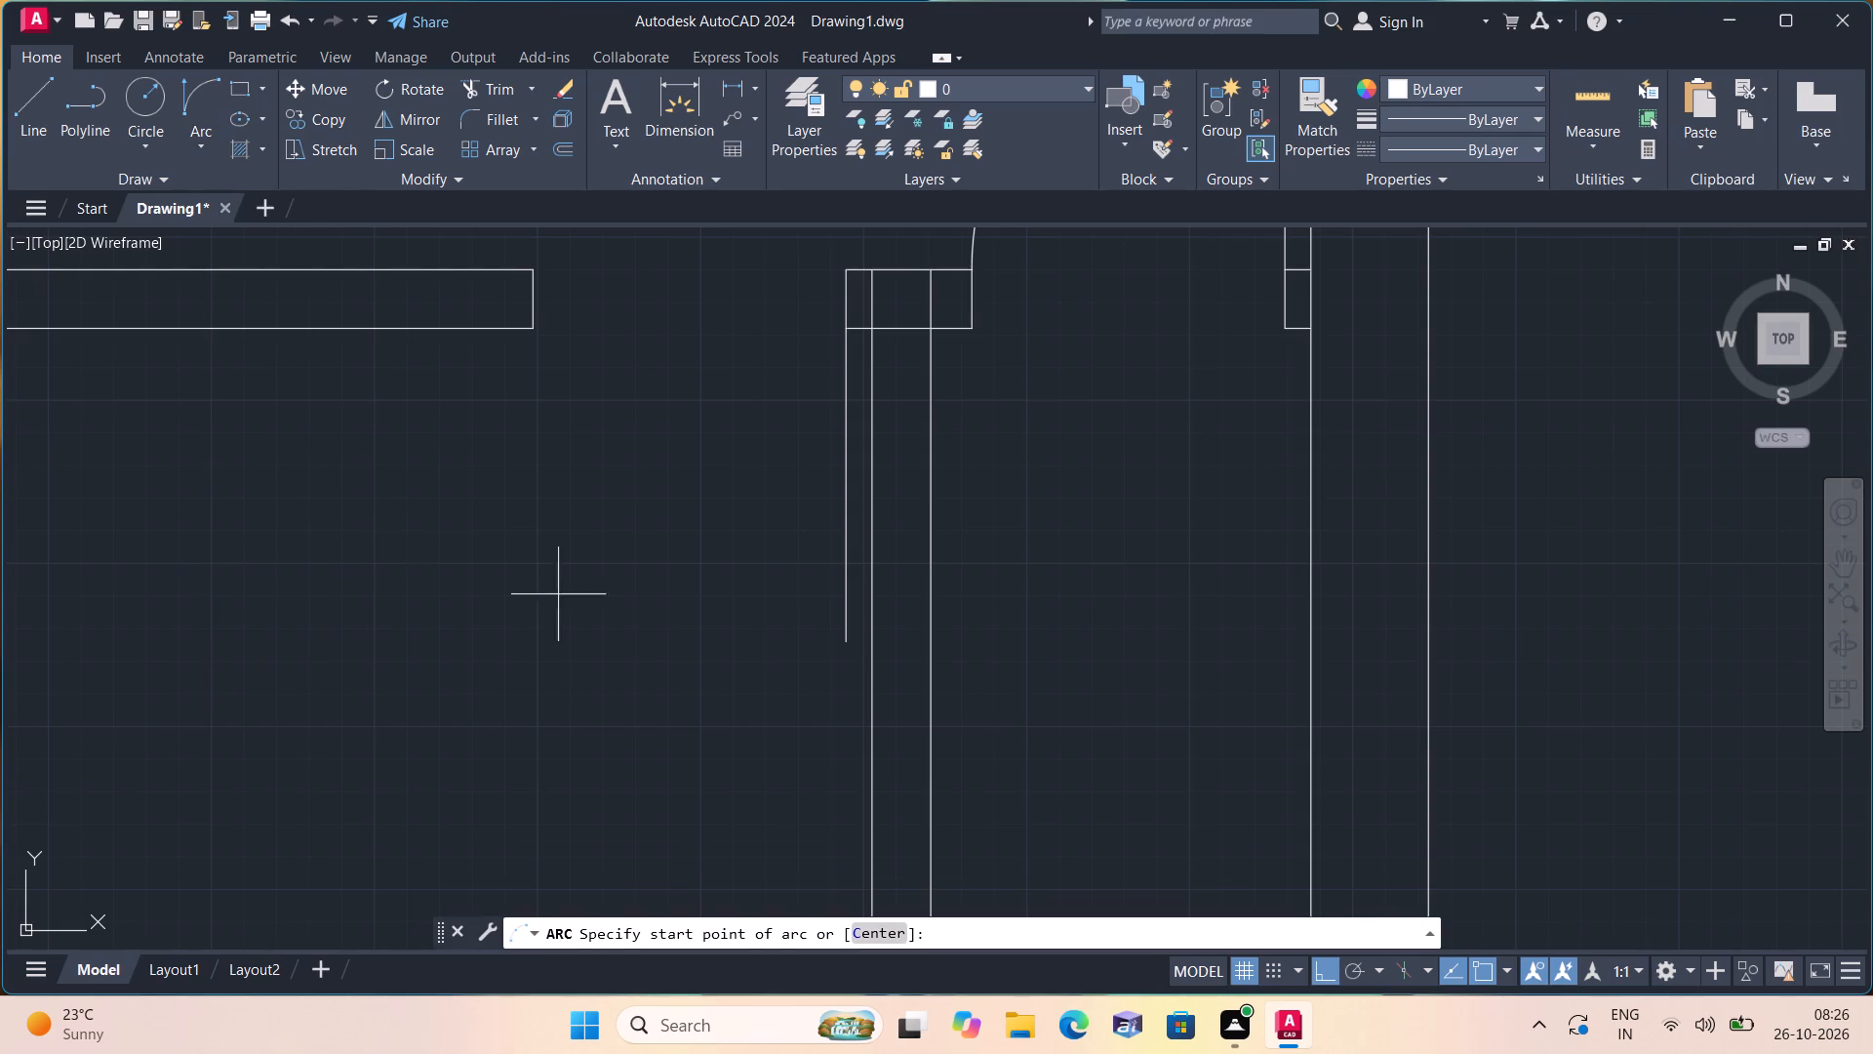
drag(850, 644, 841, 639)
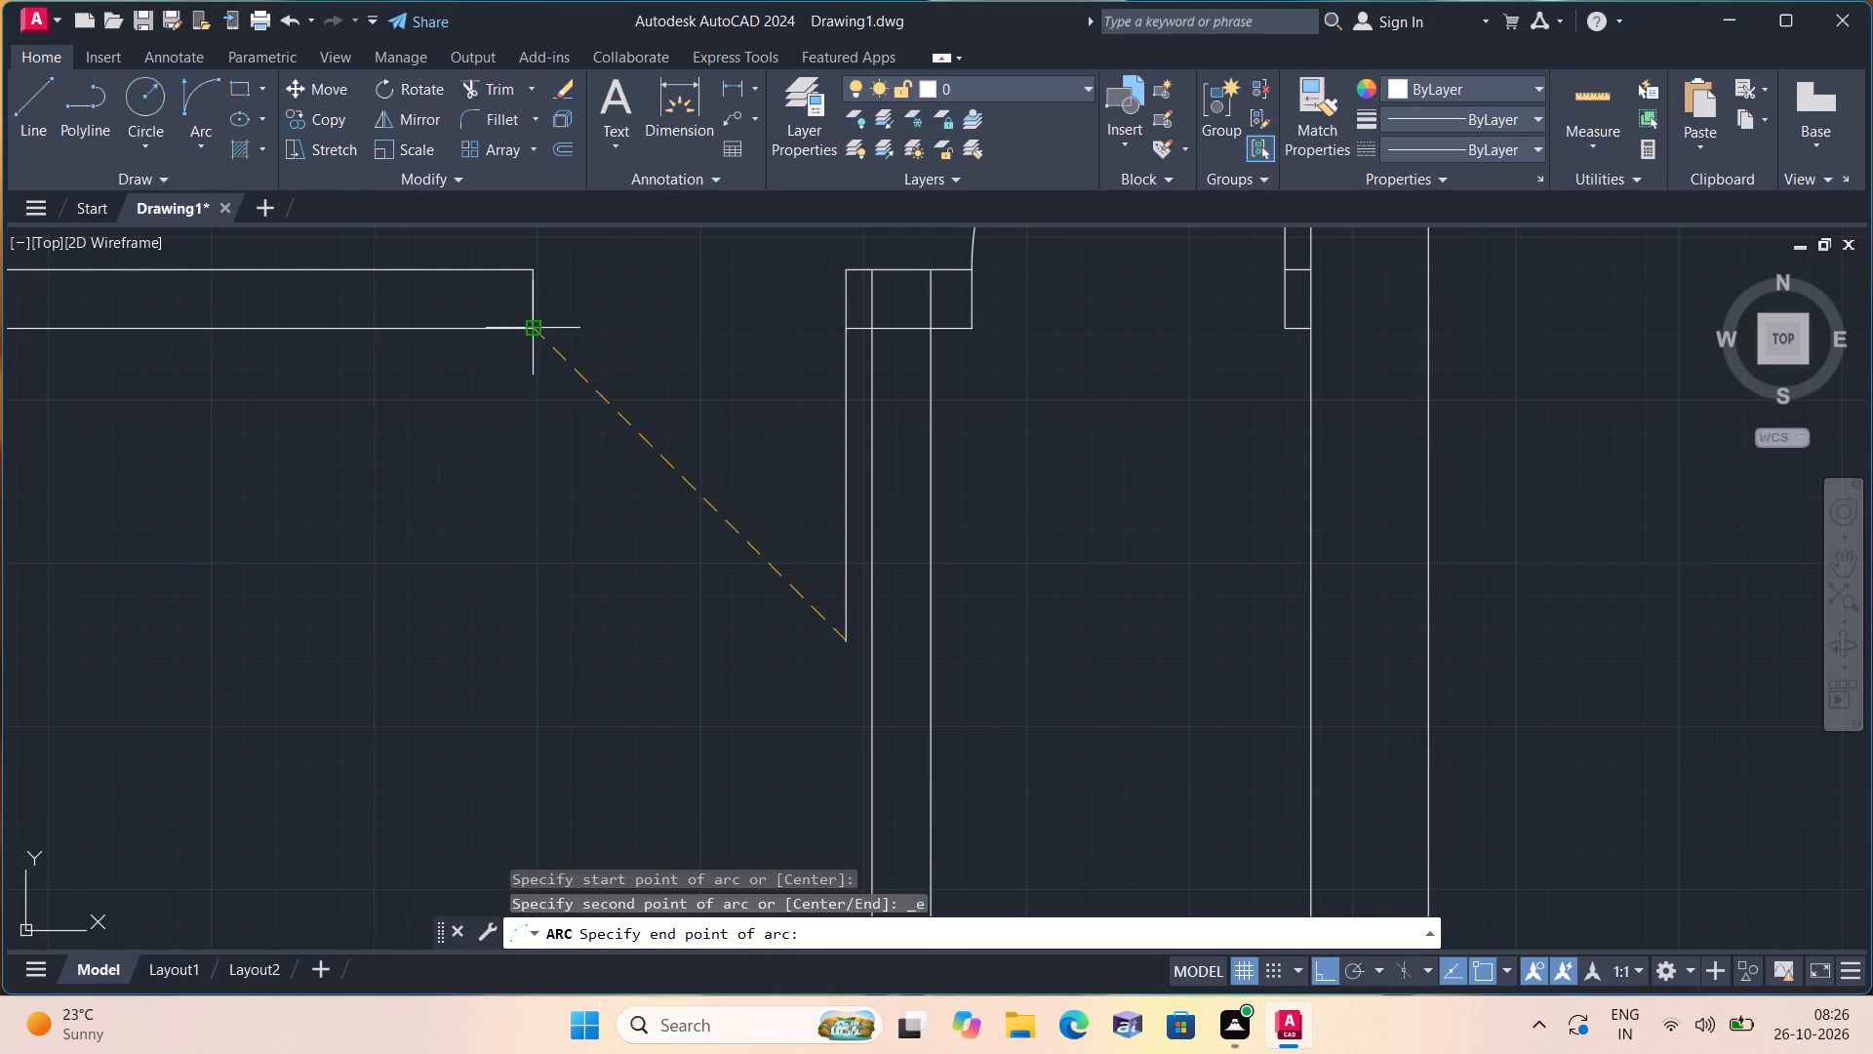
click(530, 329)
click(528, 469)
scroll(528, 469, down, 1)
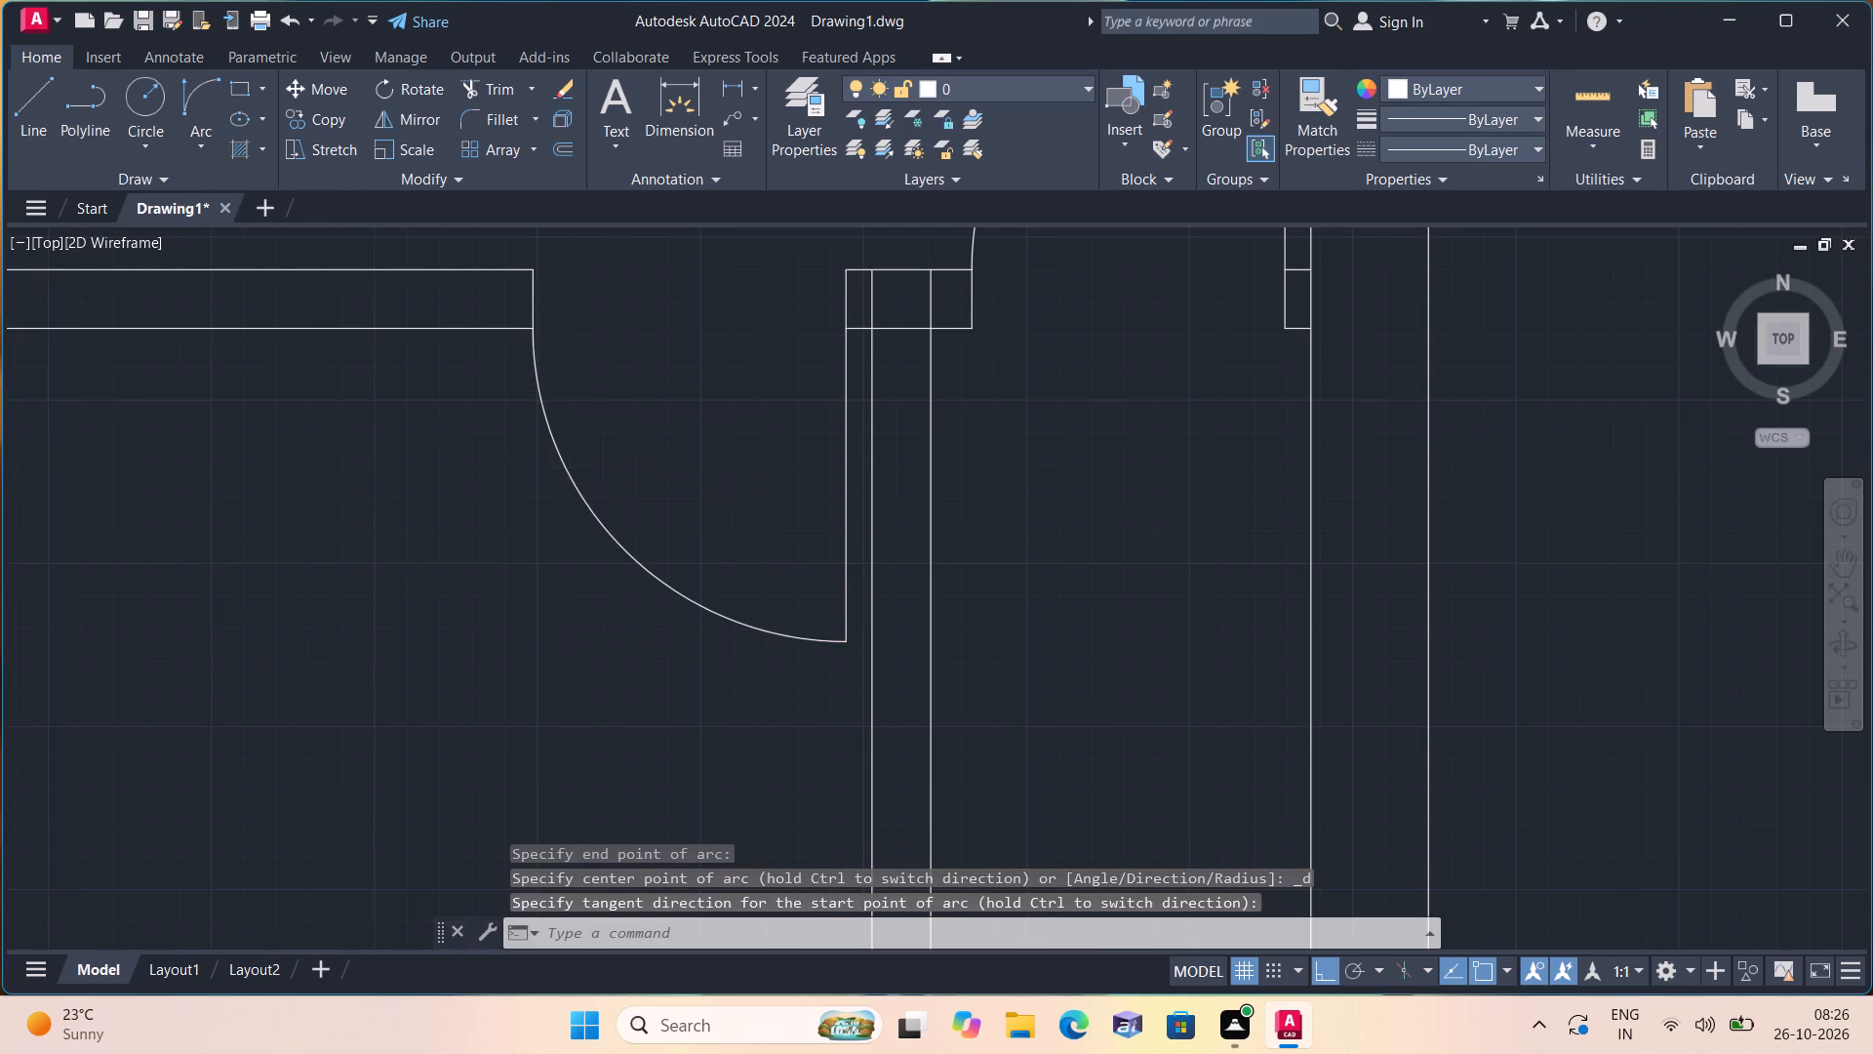
Trim the left cross wall's right-hand line where it passes between the first partition's two lines.
scroll(537, 479, down, 1)
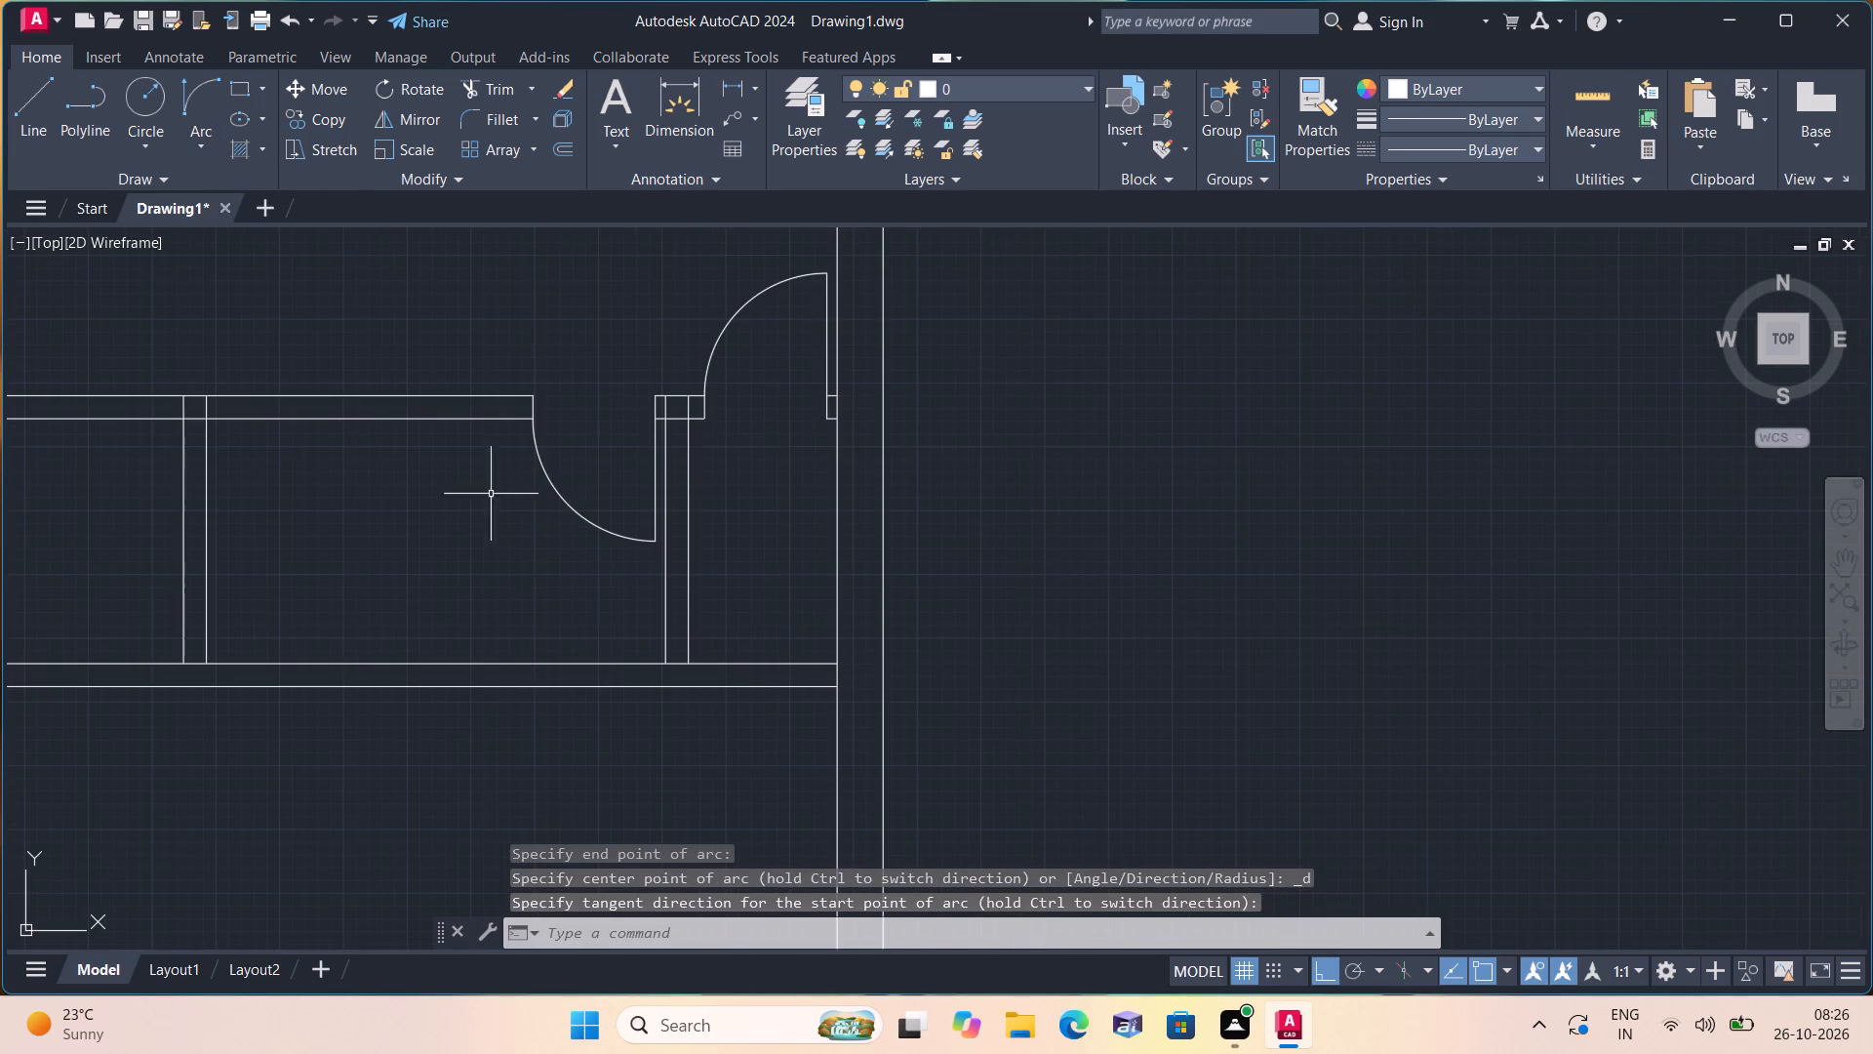
middle_drag(412, 544, 802, 561)
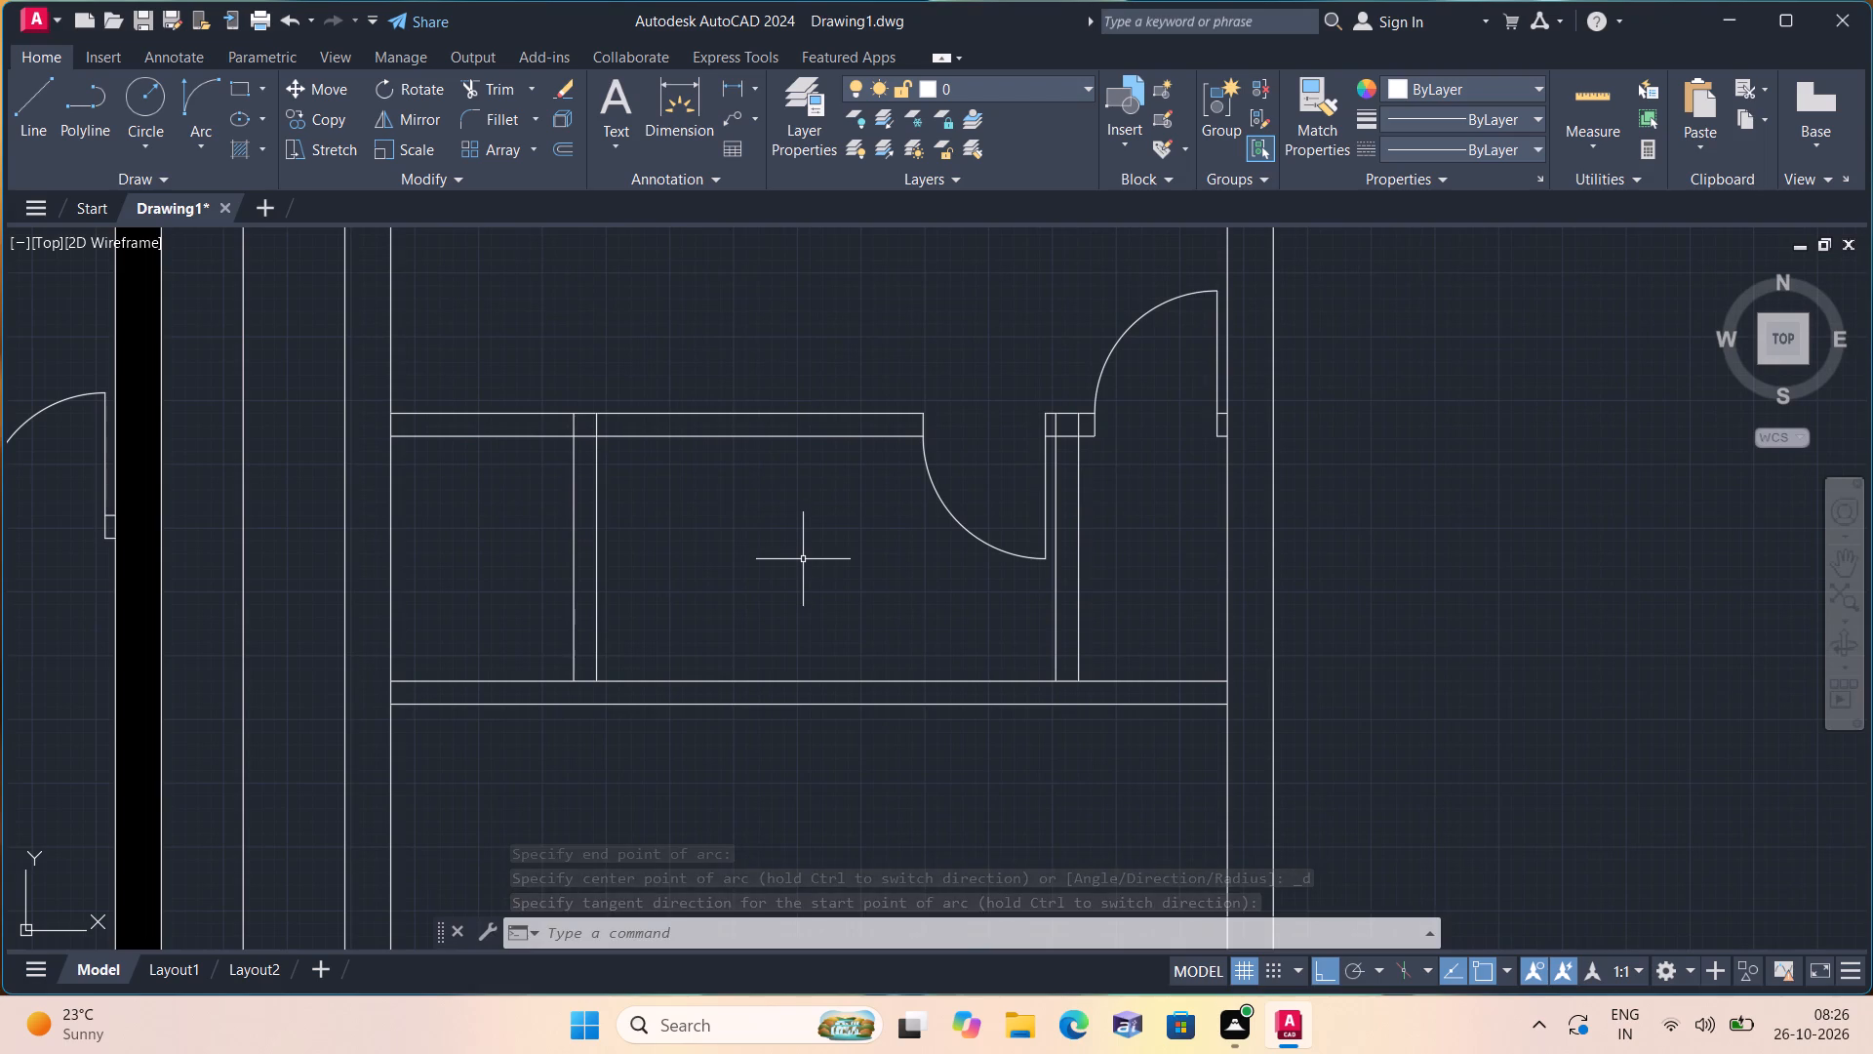
key(t)
key(r)
text(im)
key(space)
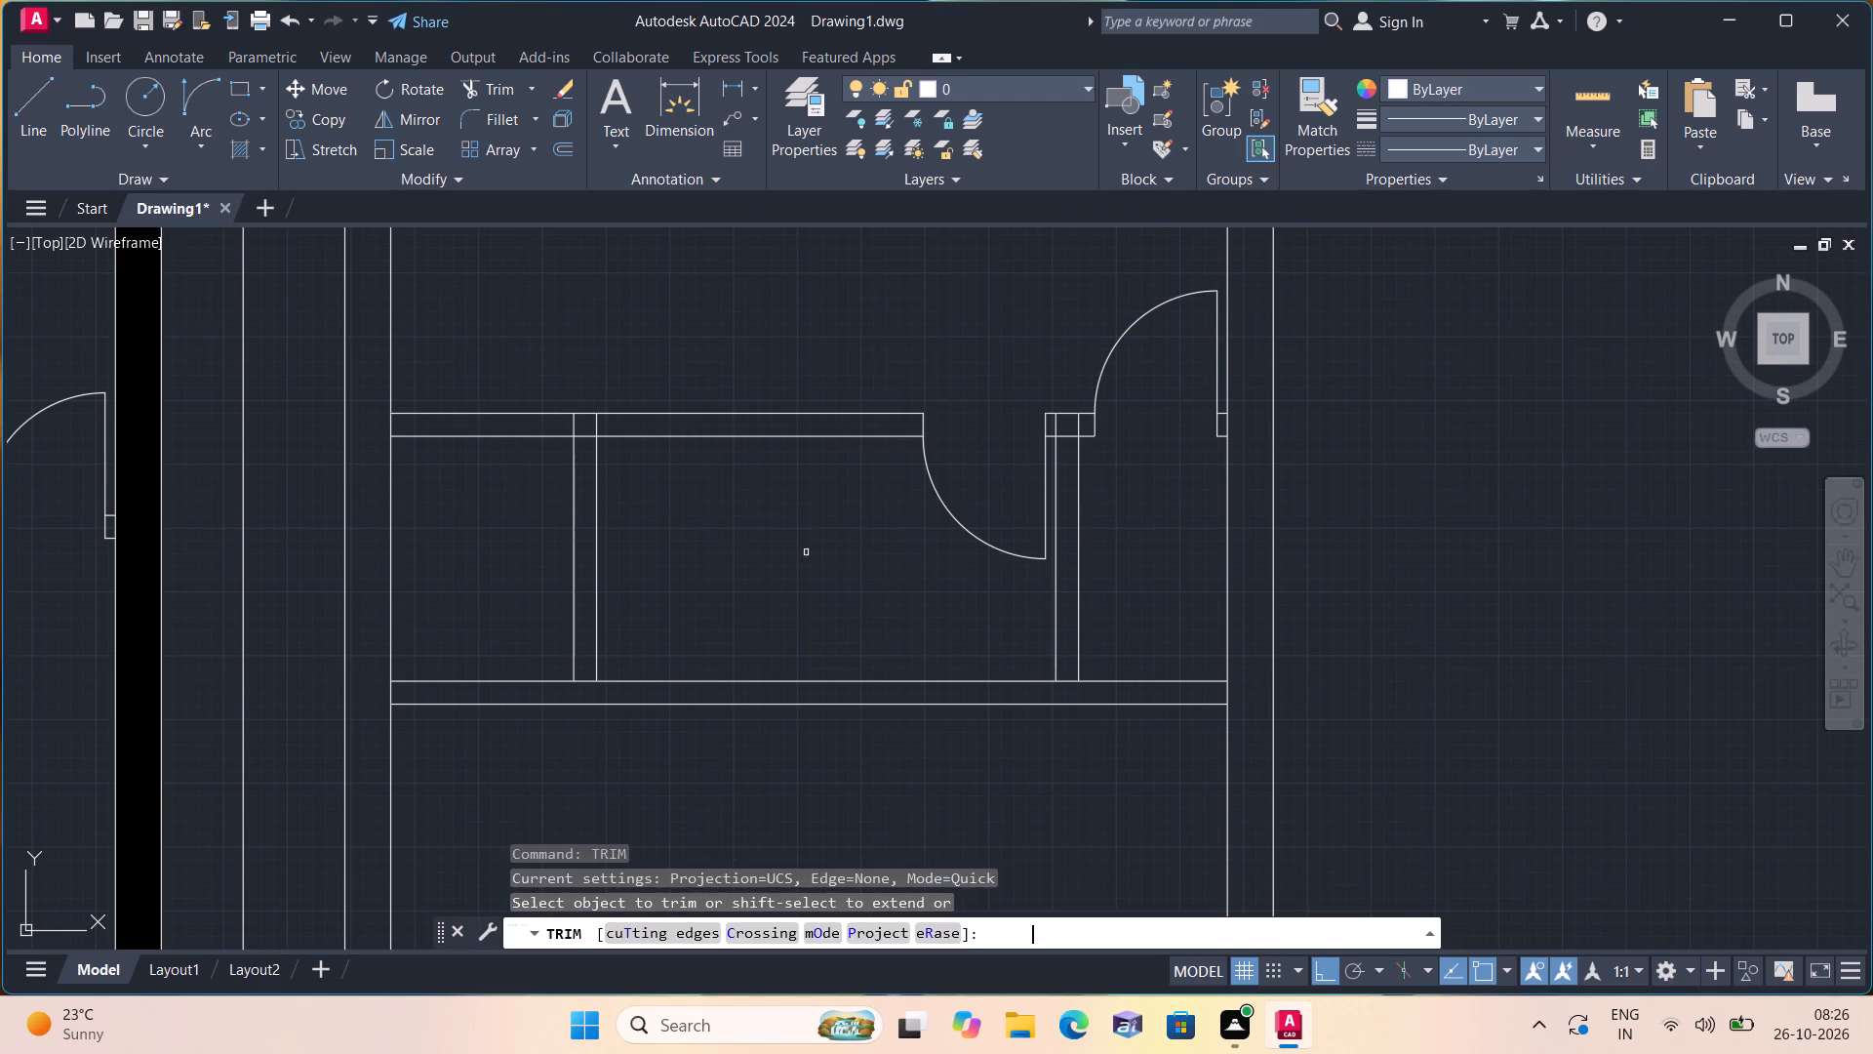
click(595, 425)
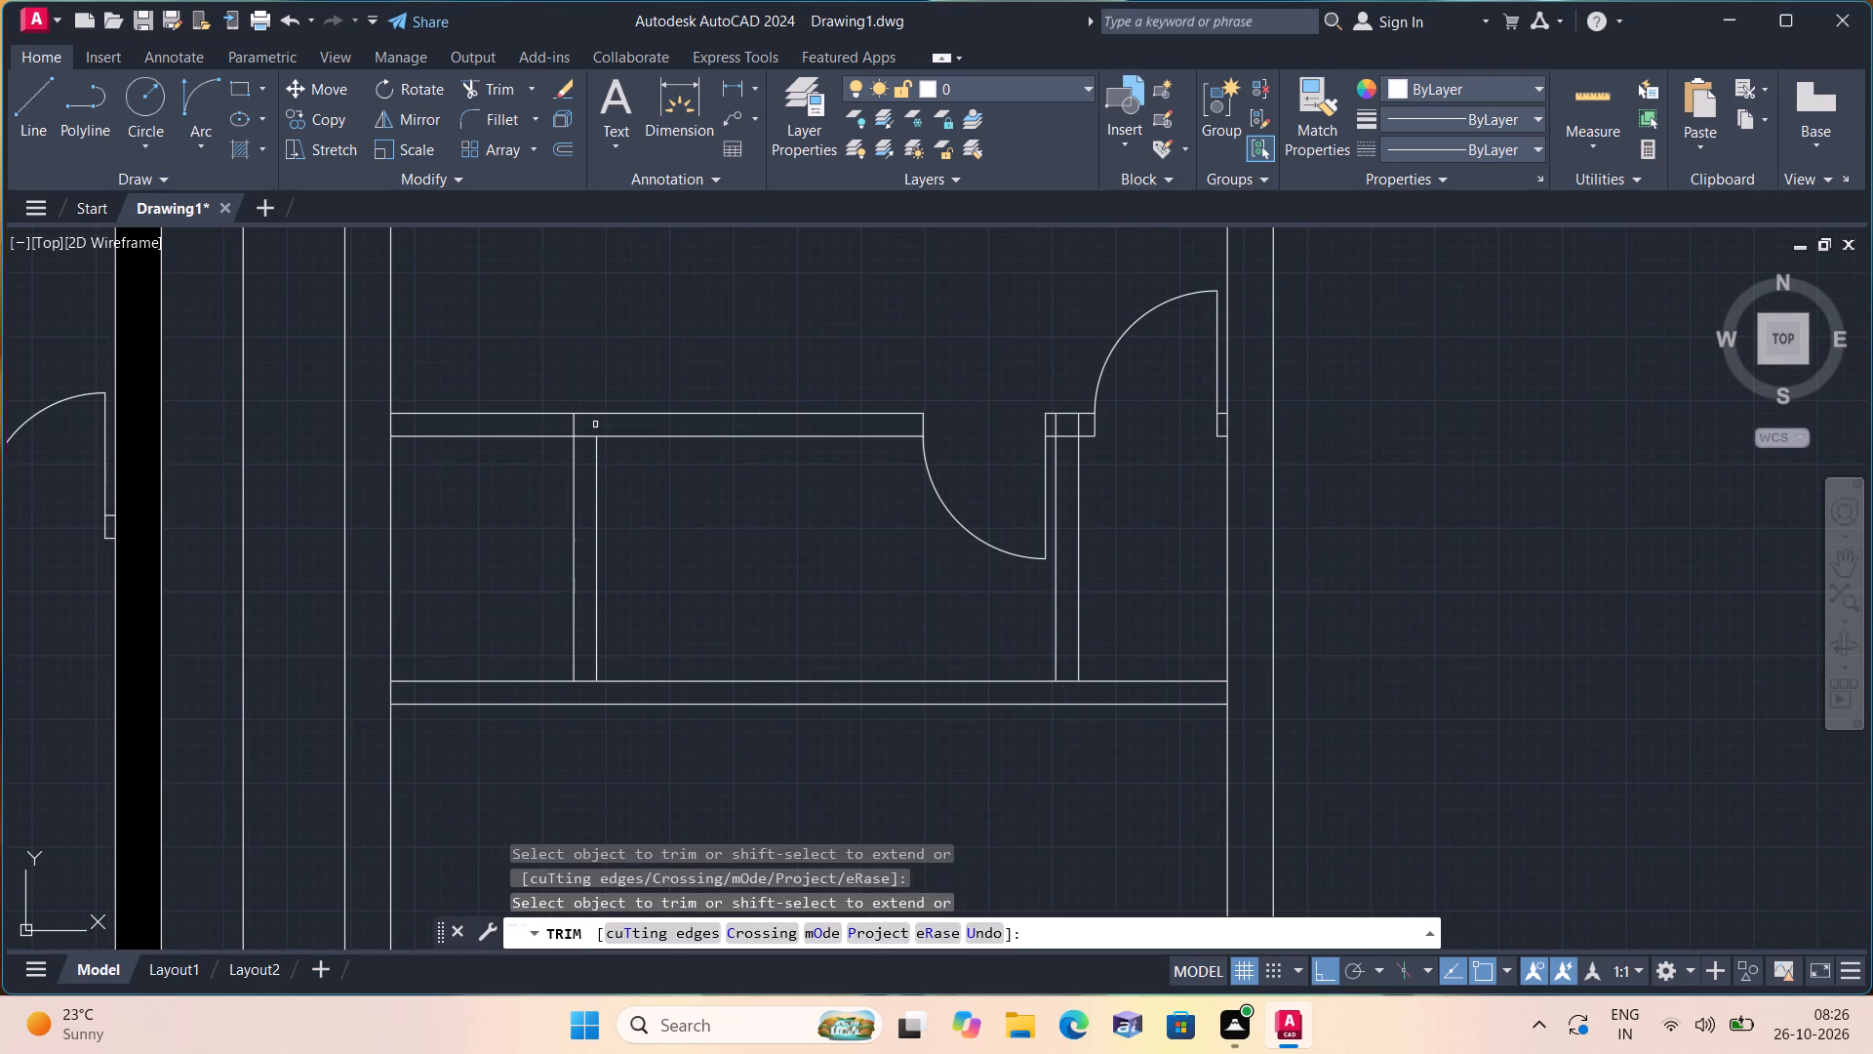
key(space)
Draw a window in the left cross wall: a line across it level with the door leaf's end, and a centre line up to the first partition.
text(l)
key(space)
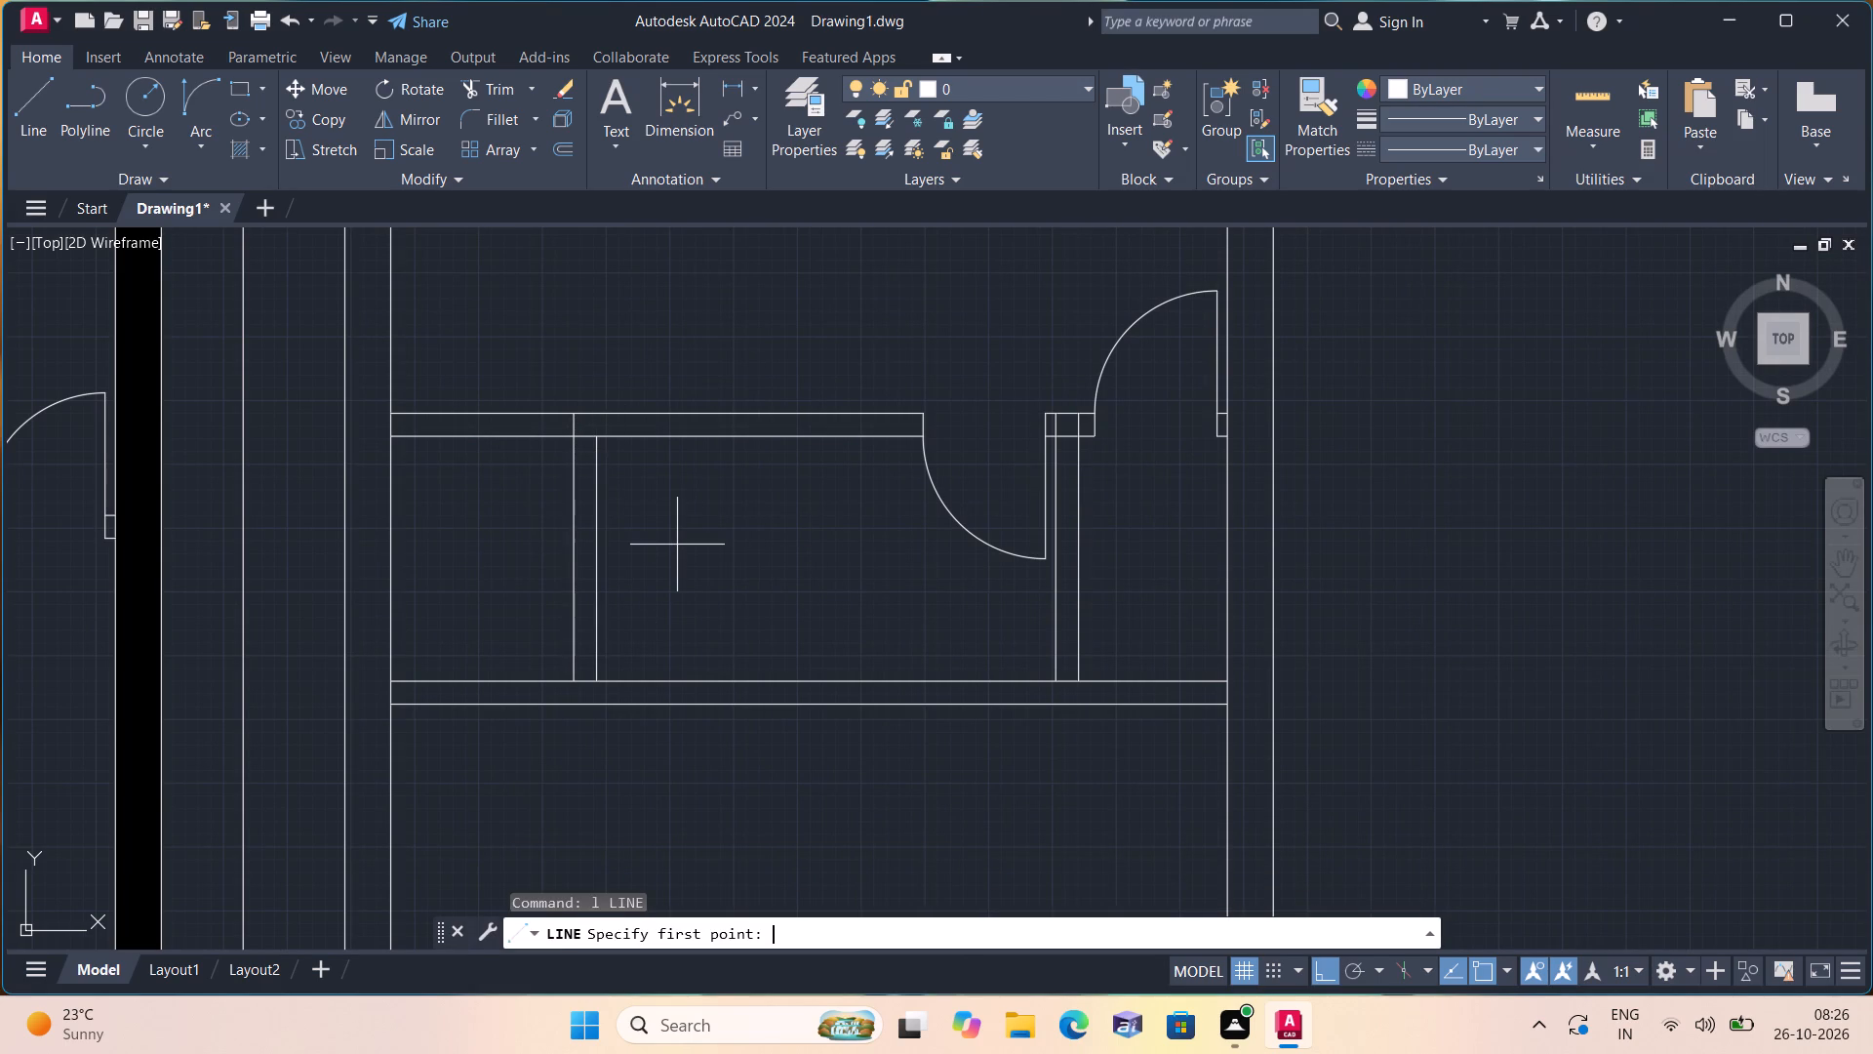
click(602, 557)
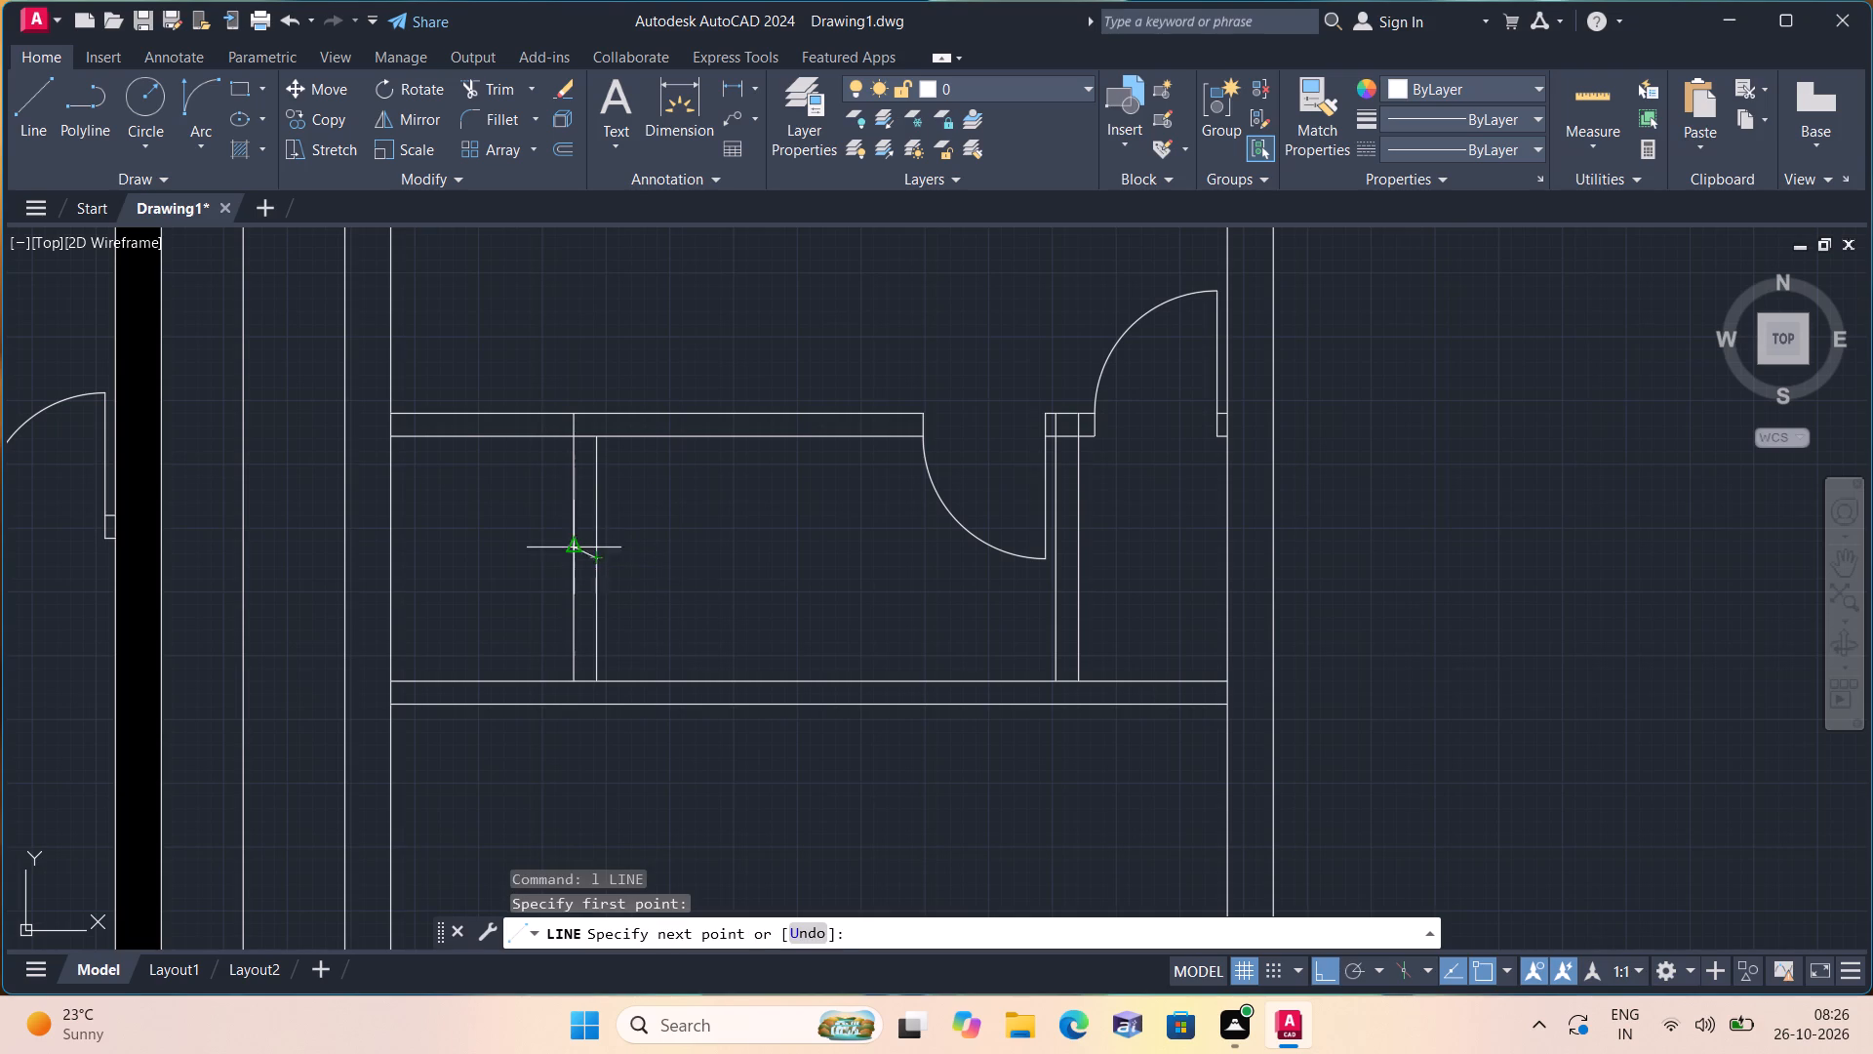
click(573, 557)
key(space)
key(space)
click(588, 560)
click(590, 443)
key(space)
Trim the second partition's upper line between the left cross wall's two lines.
text(trim)
key(space)
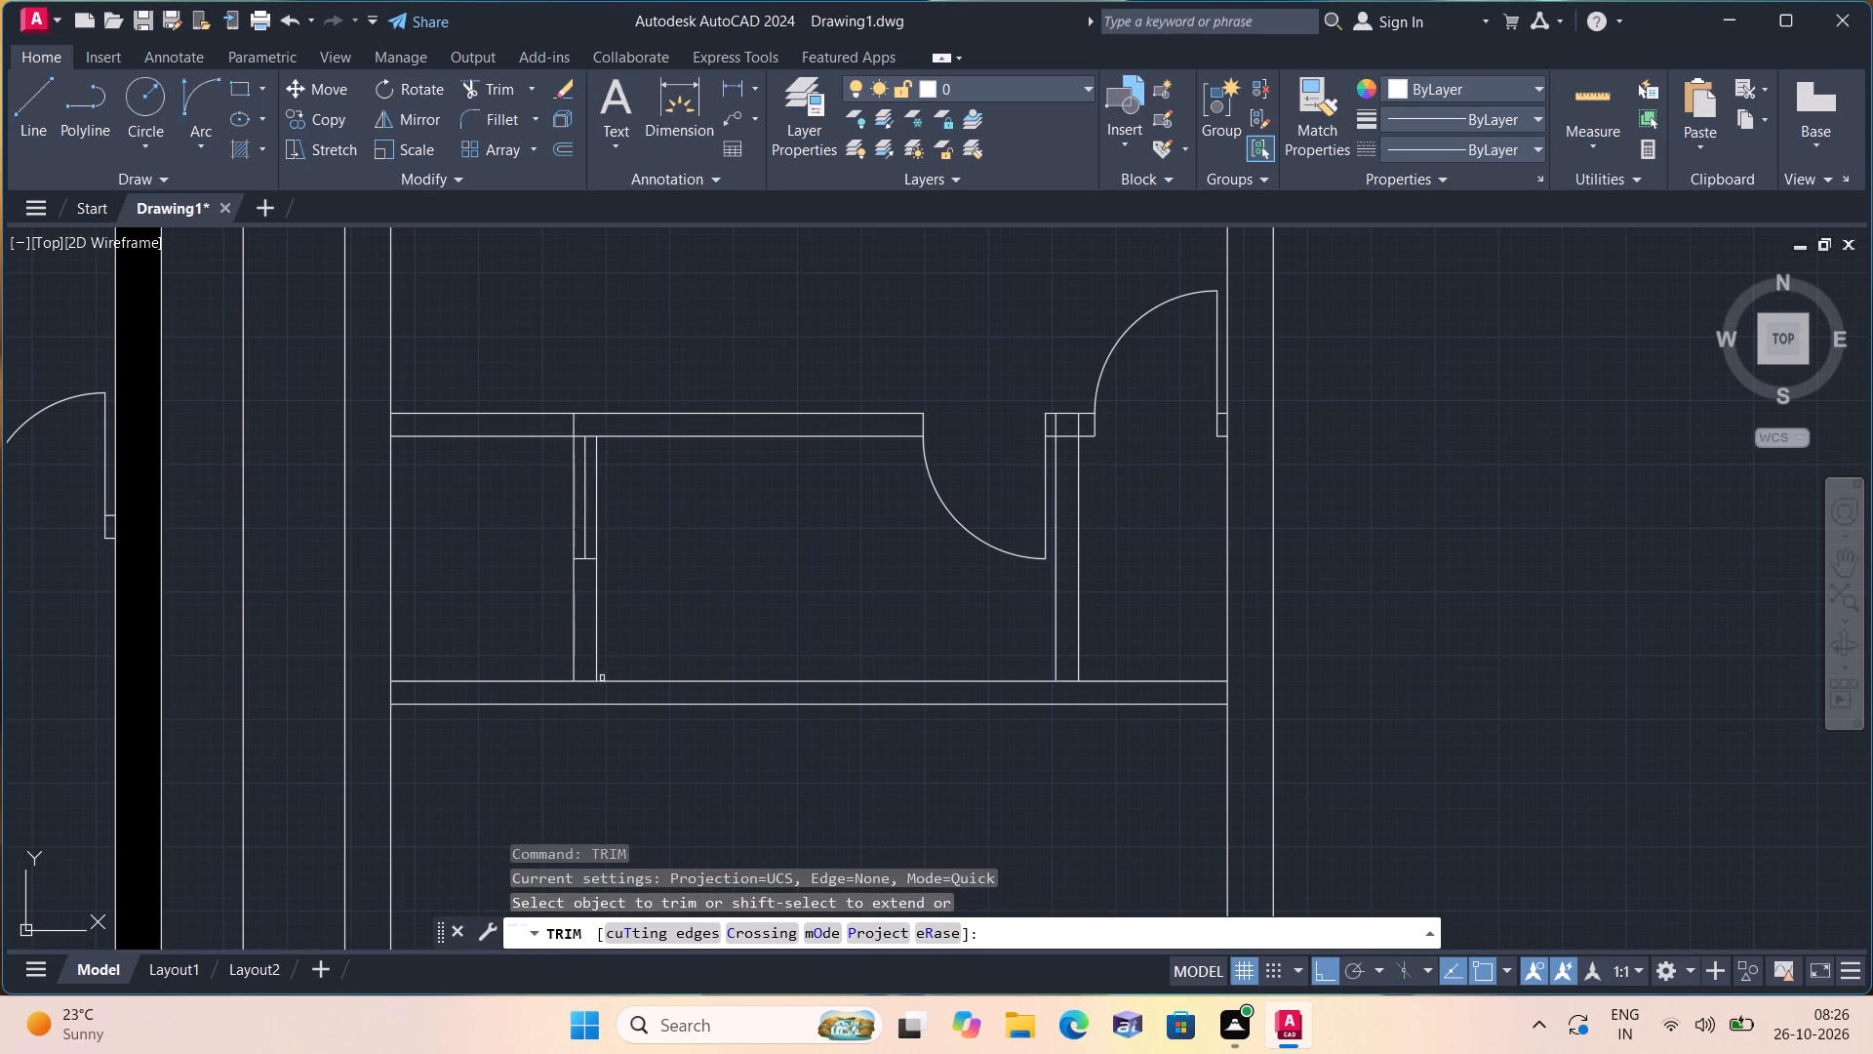
click(590, 681)
key(space)
Close across the second partition at the left cross wall's left face, and draw a window centre line from there to the left outer wall.
key(l)
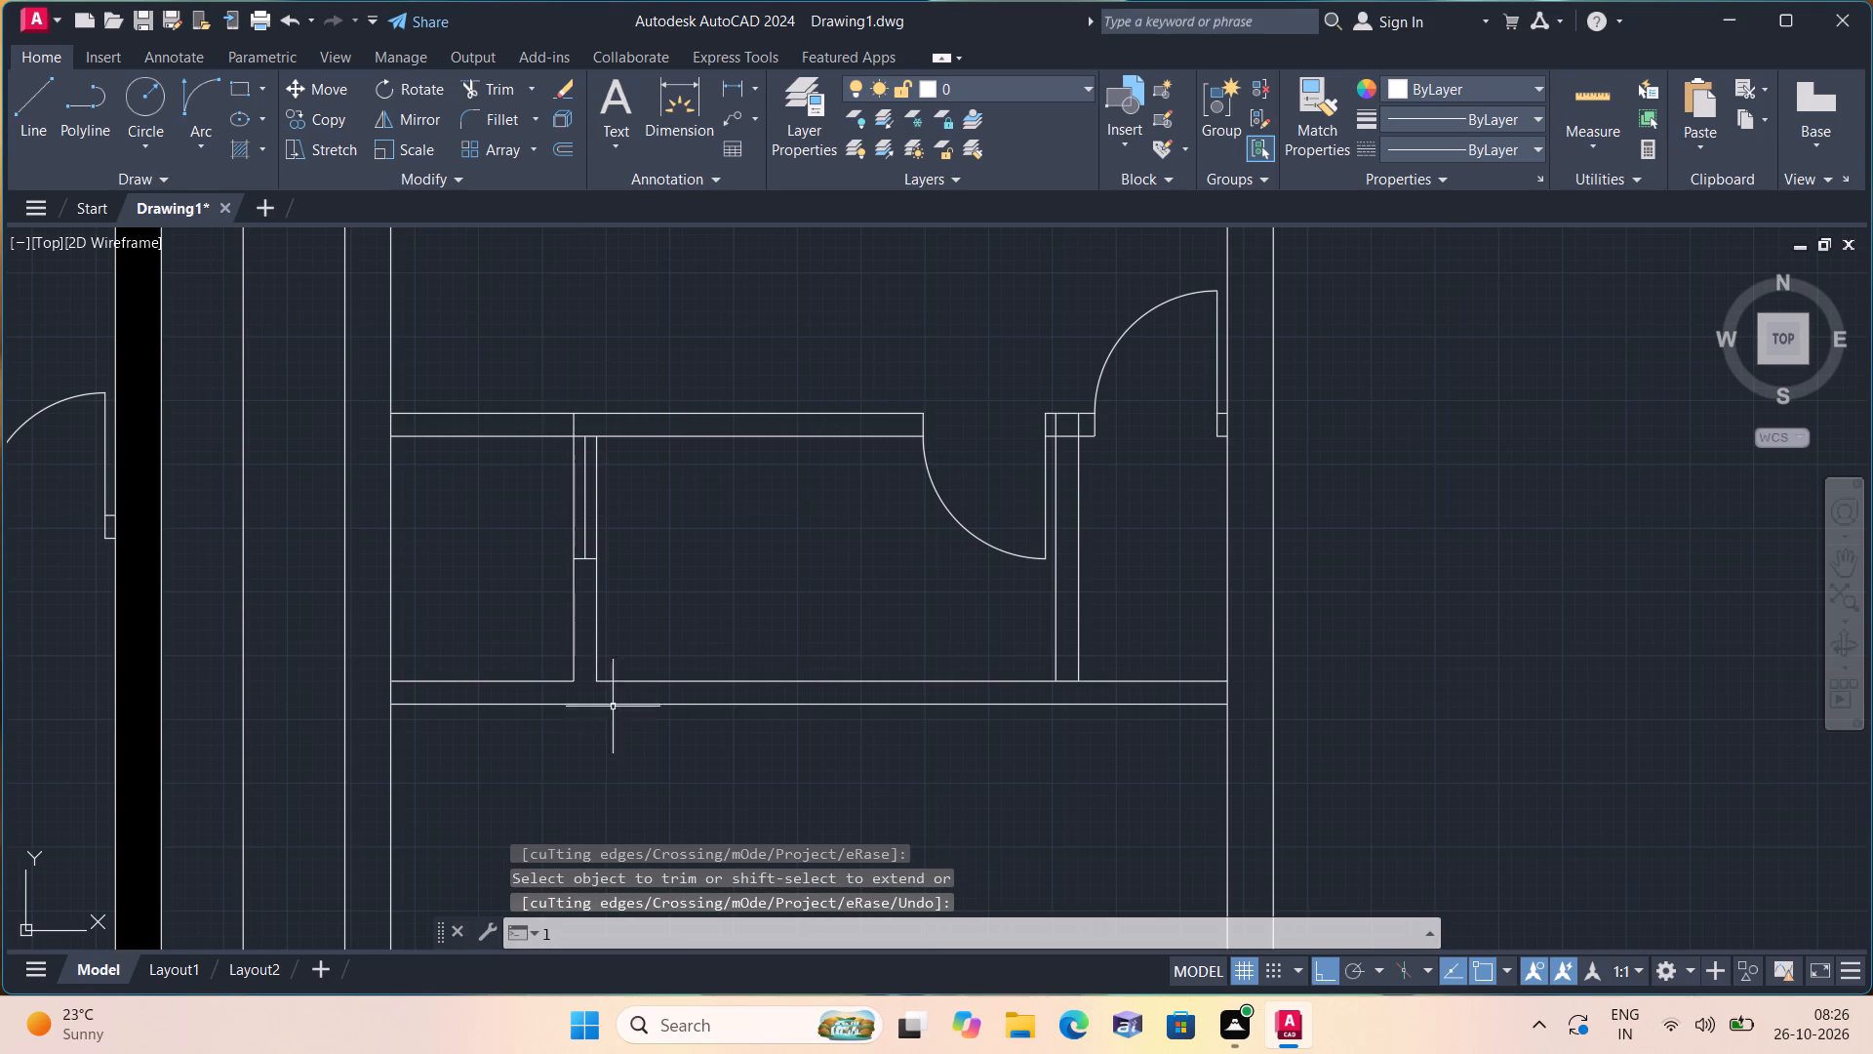
key(space)
click(579, 683)
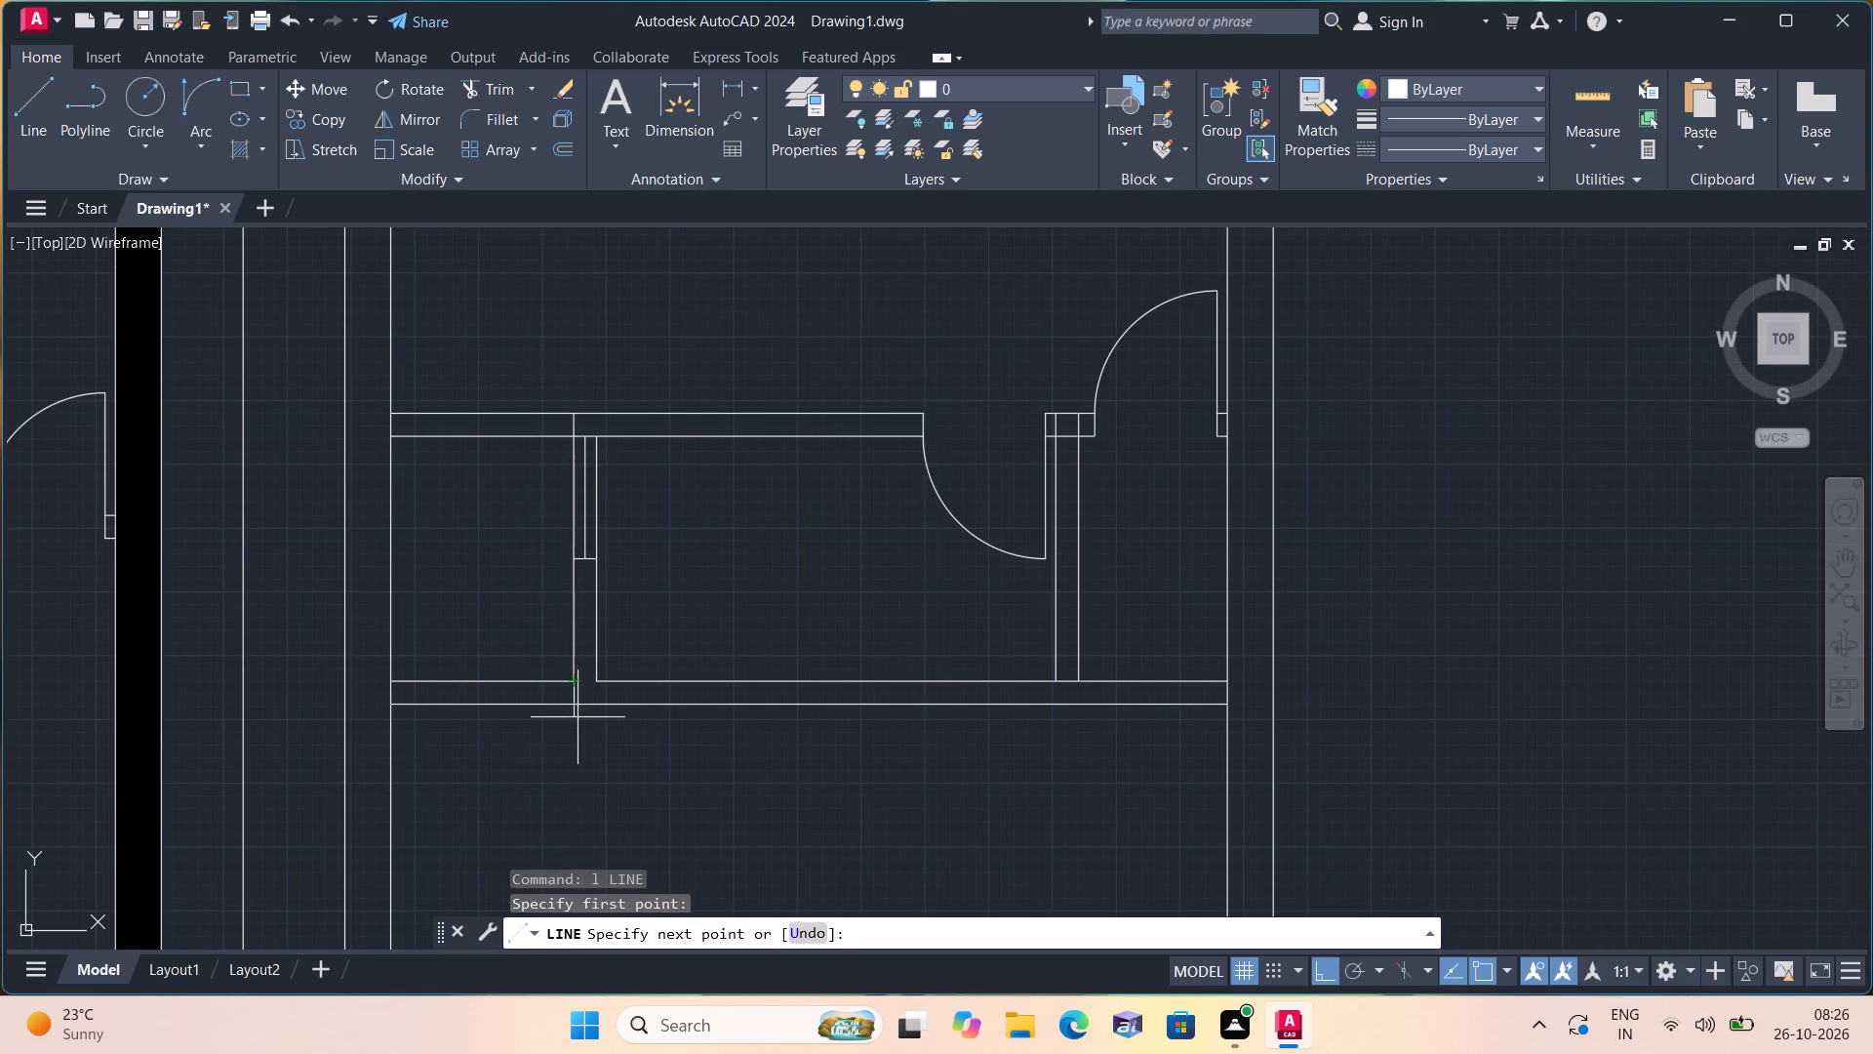
click(576, 707)
key(space)
key(space)
click(576, 695)
click(390, 692)
key(space)
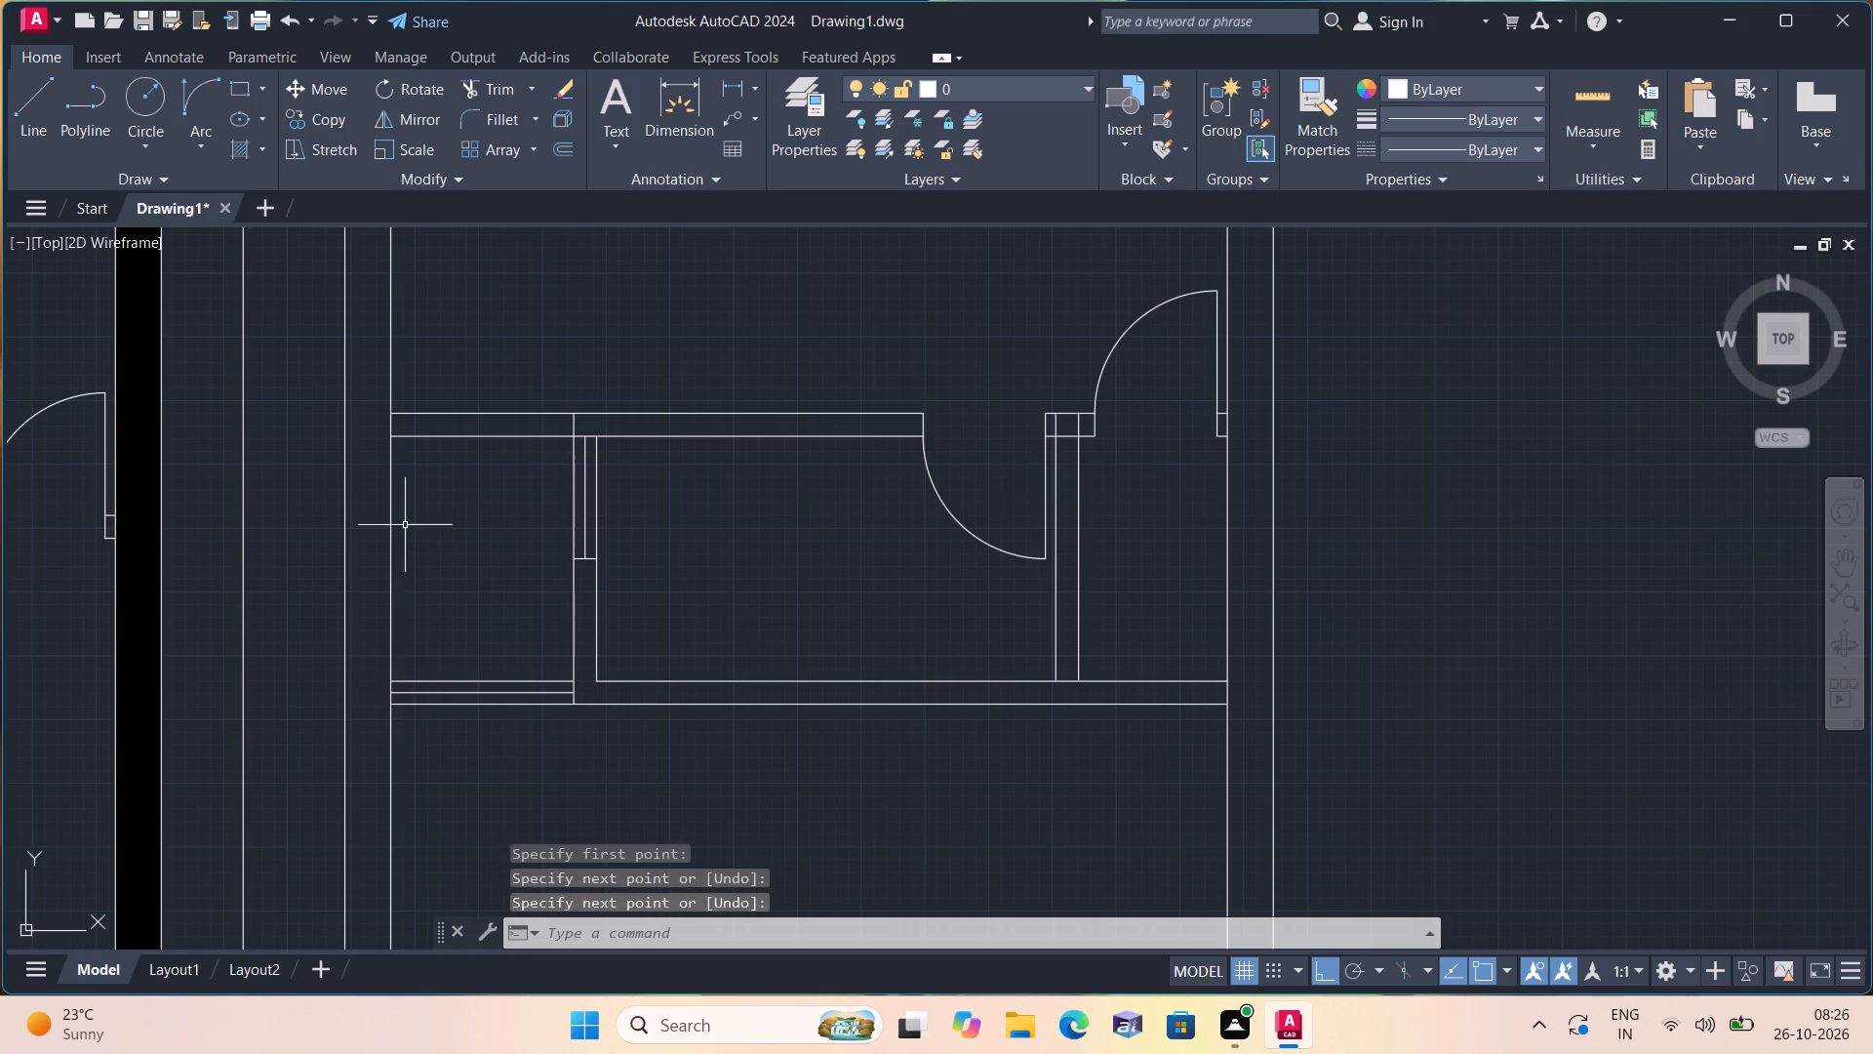
Draw a window centre line in the first partition from the left outer wall to the left cross wall.
middle_drag(405, 526, 449, 658)
scroll(405, 542, down, 1)
key(space)
scroll(465, 589, up, 2)
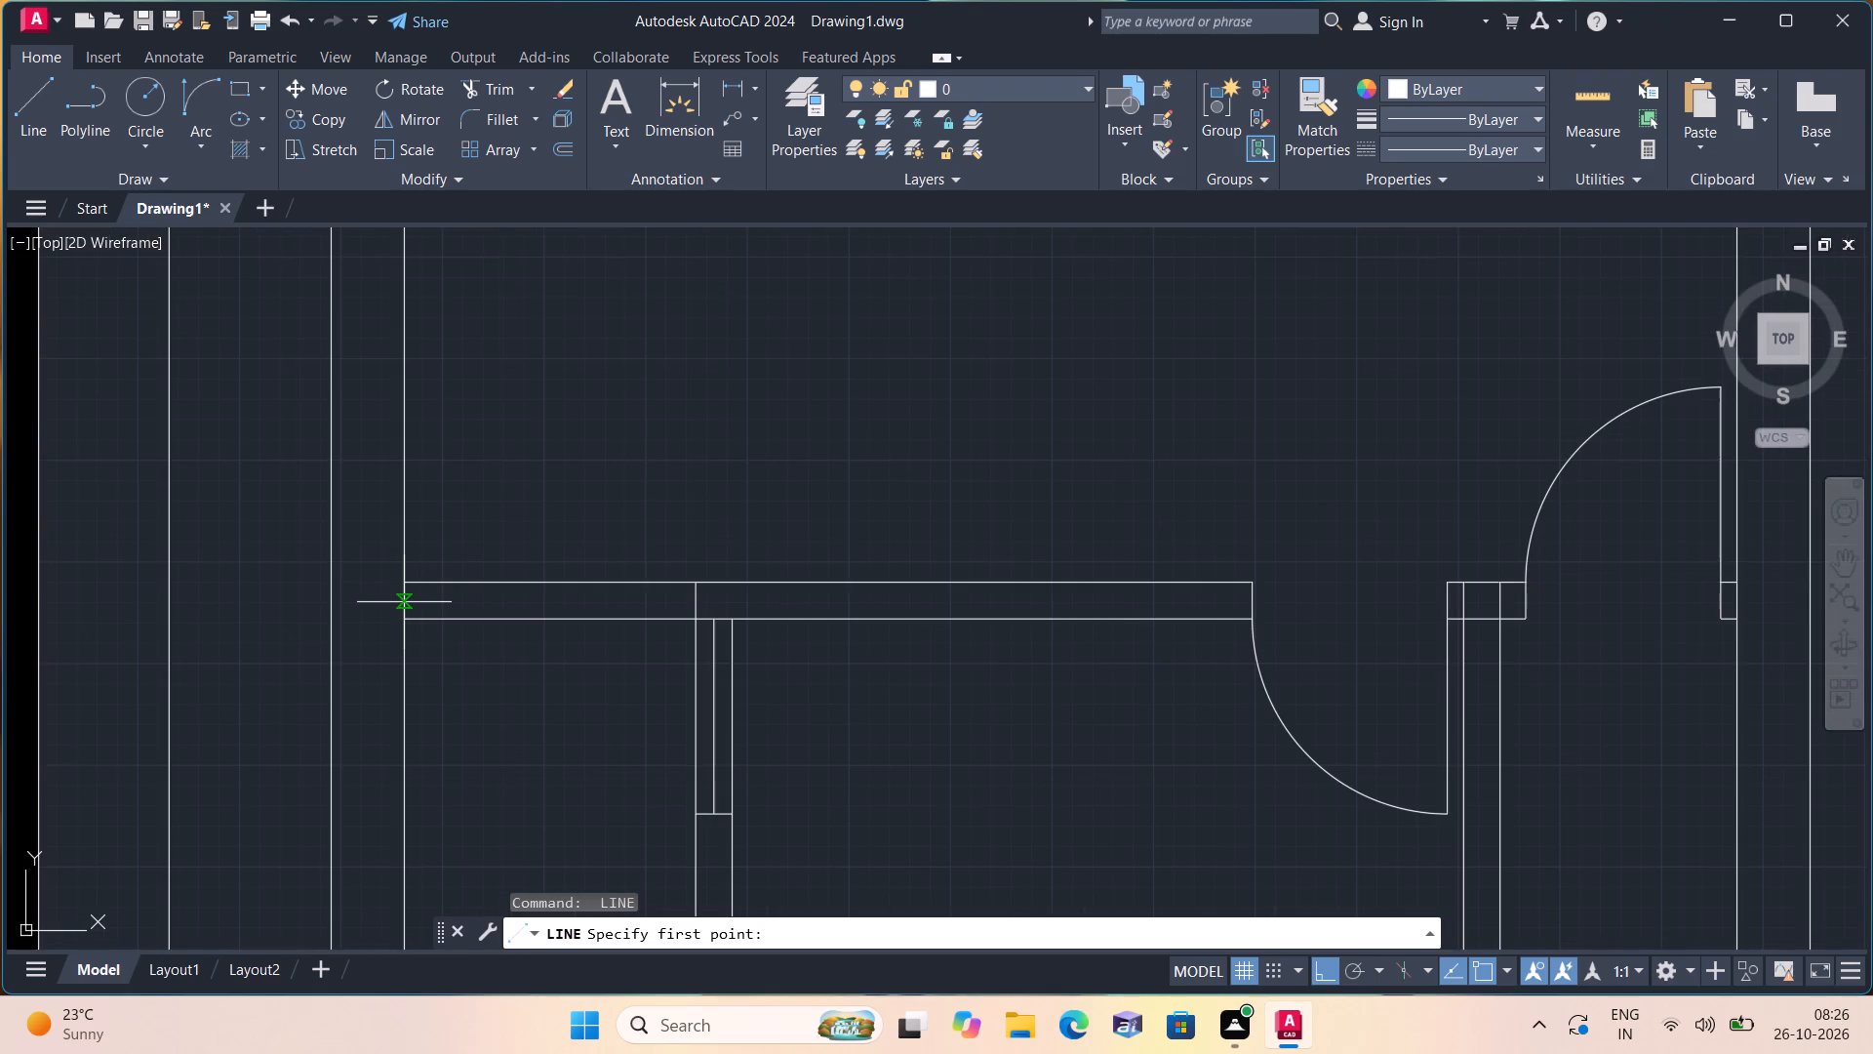
click(409, 600)
click(702, 599)
key(space)
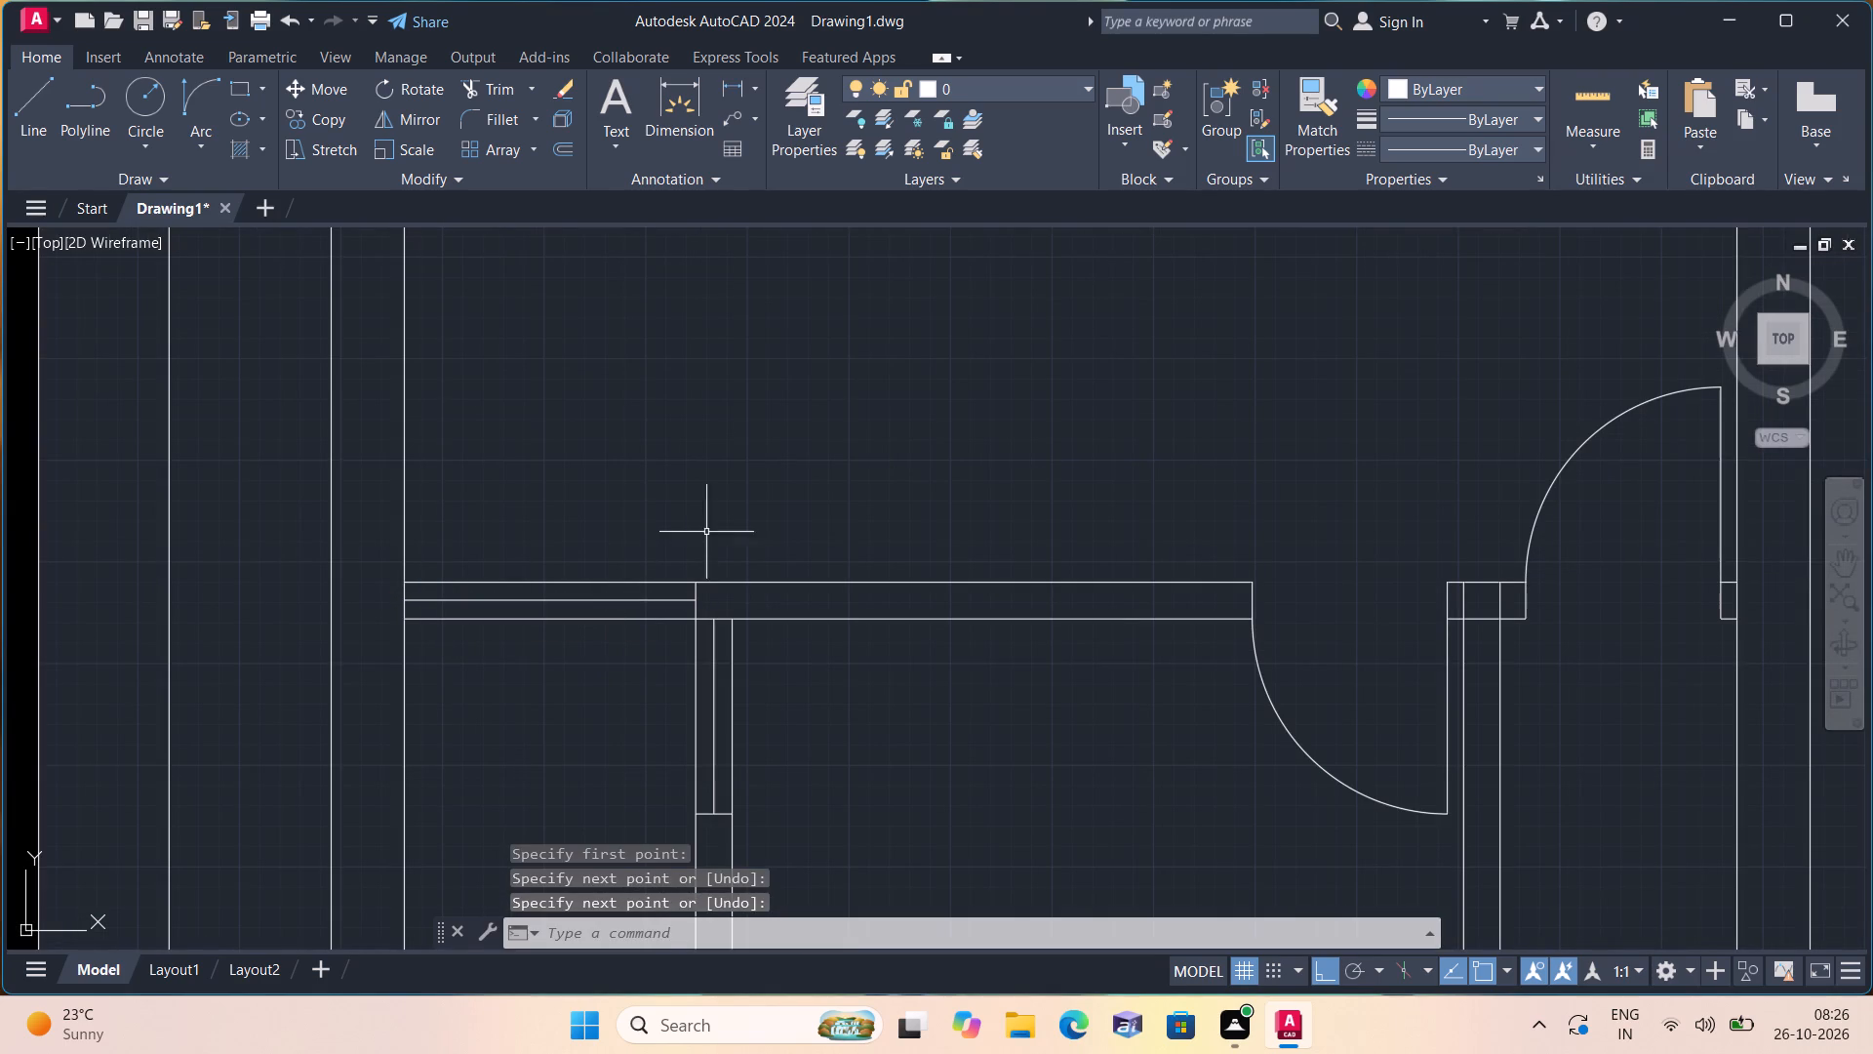
Draw a line across the second partition, continuing the right cross wall's right face to the partition's lower line.
scroll(707, 529, down, 2)
scroll(780, 612, down, 1)
middle_drag(777, 613, 741, 609)
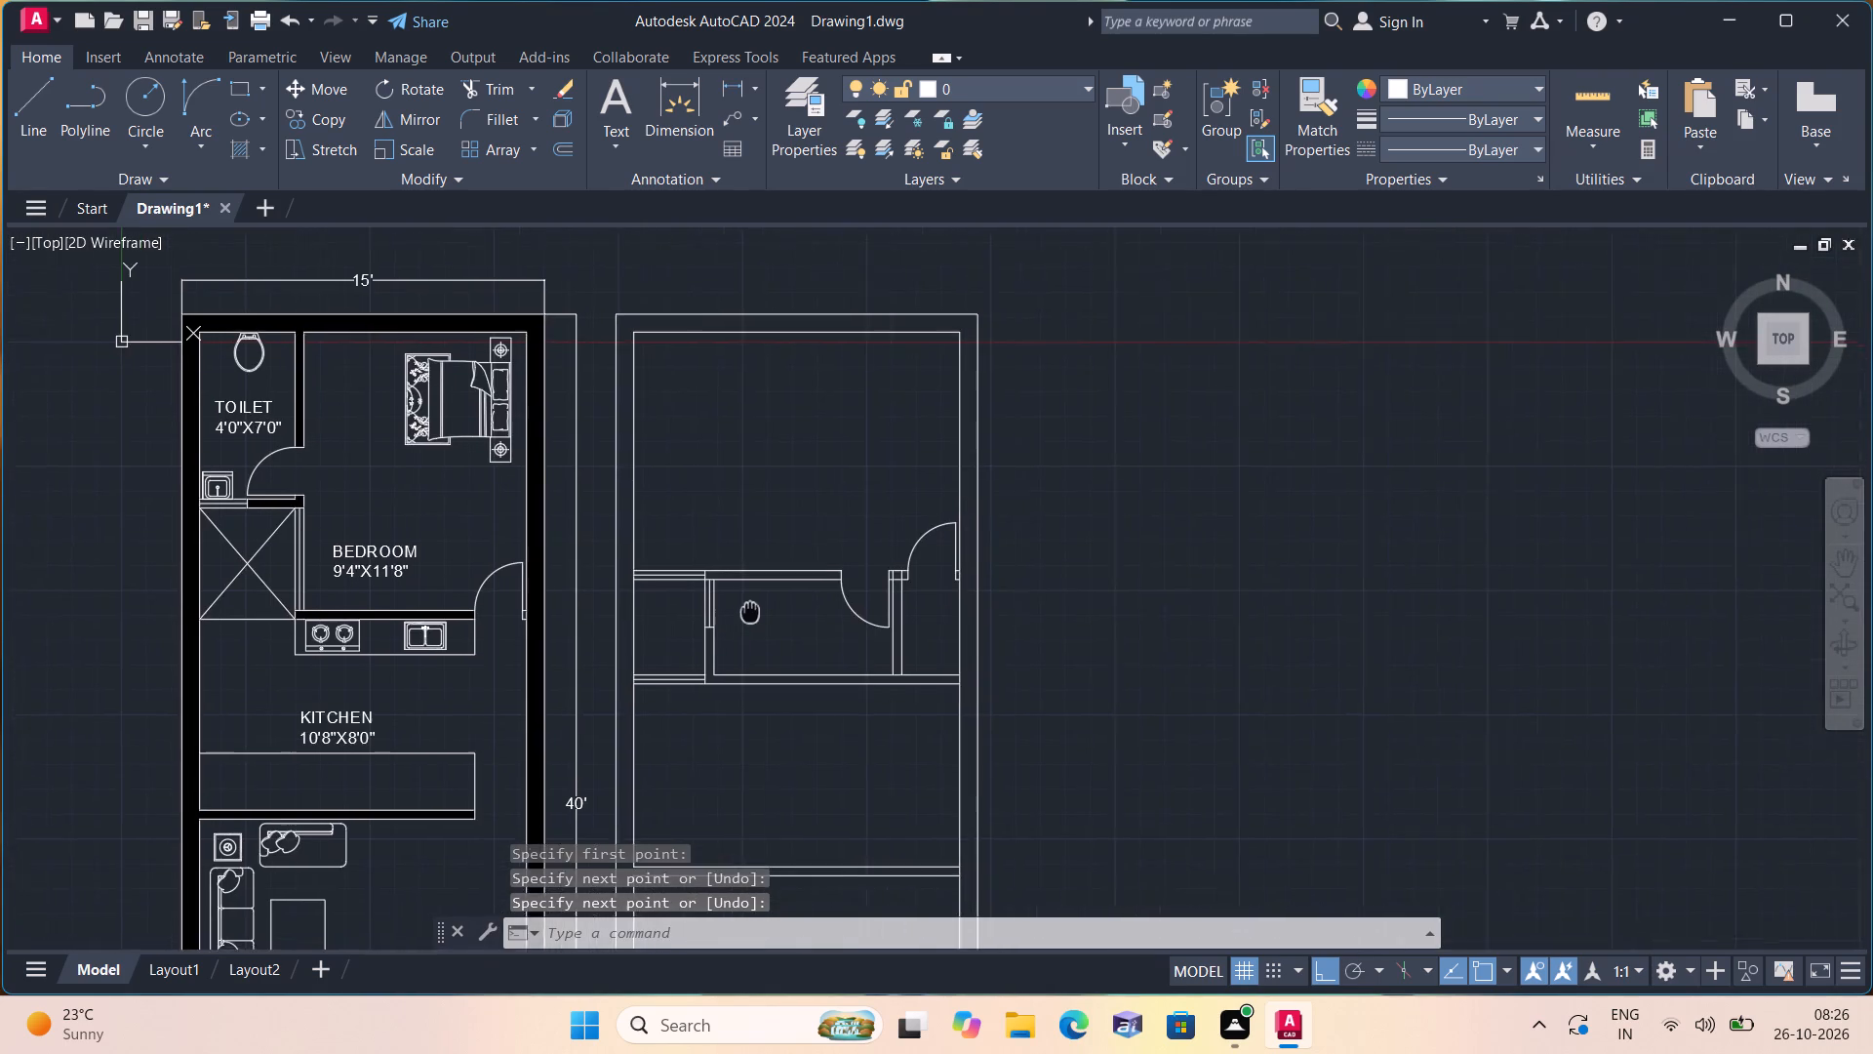
middle_drag(741, 609, 699, 566)
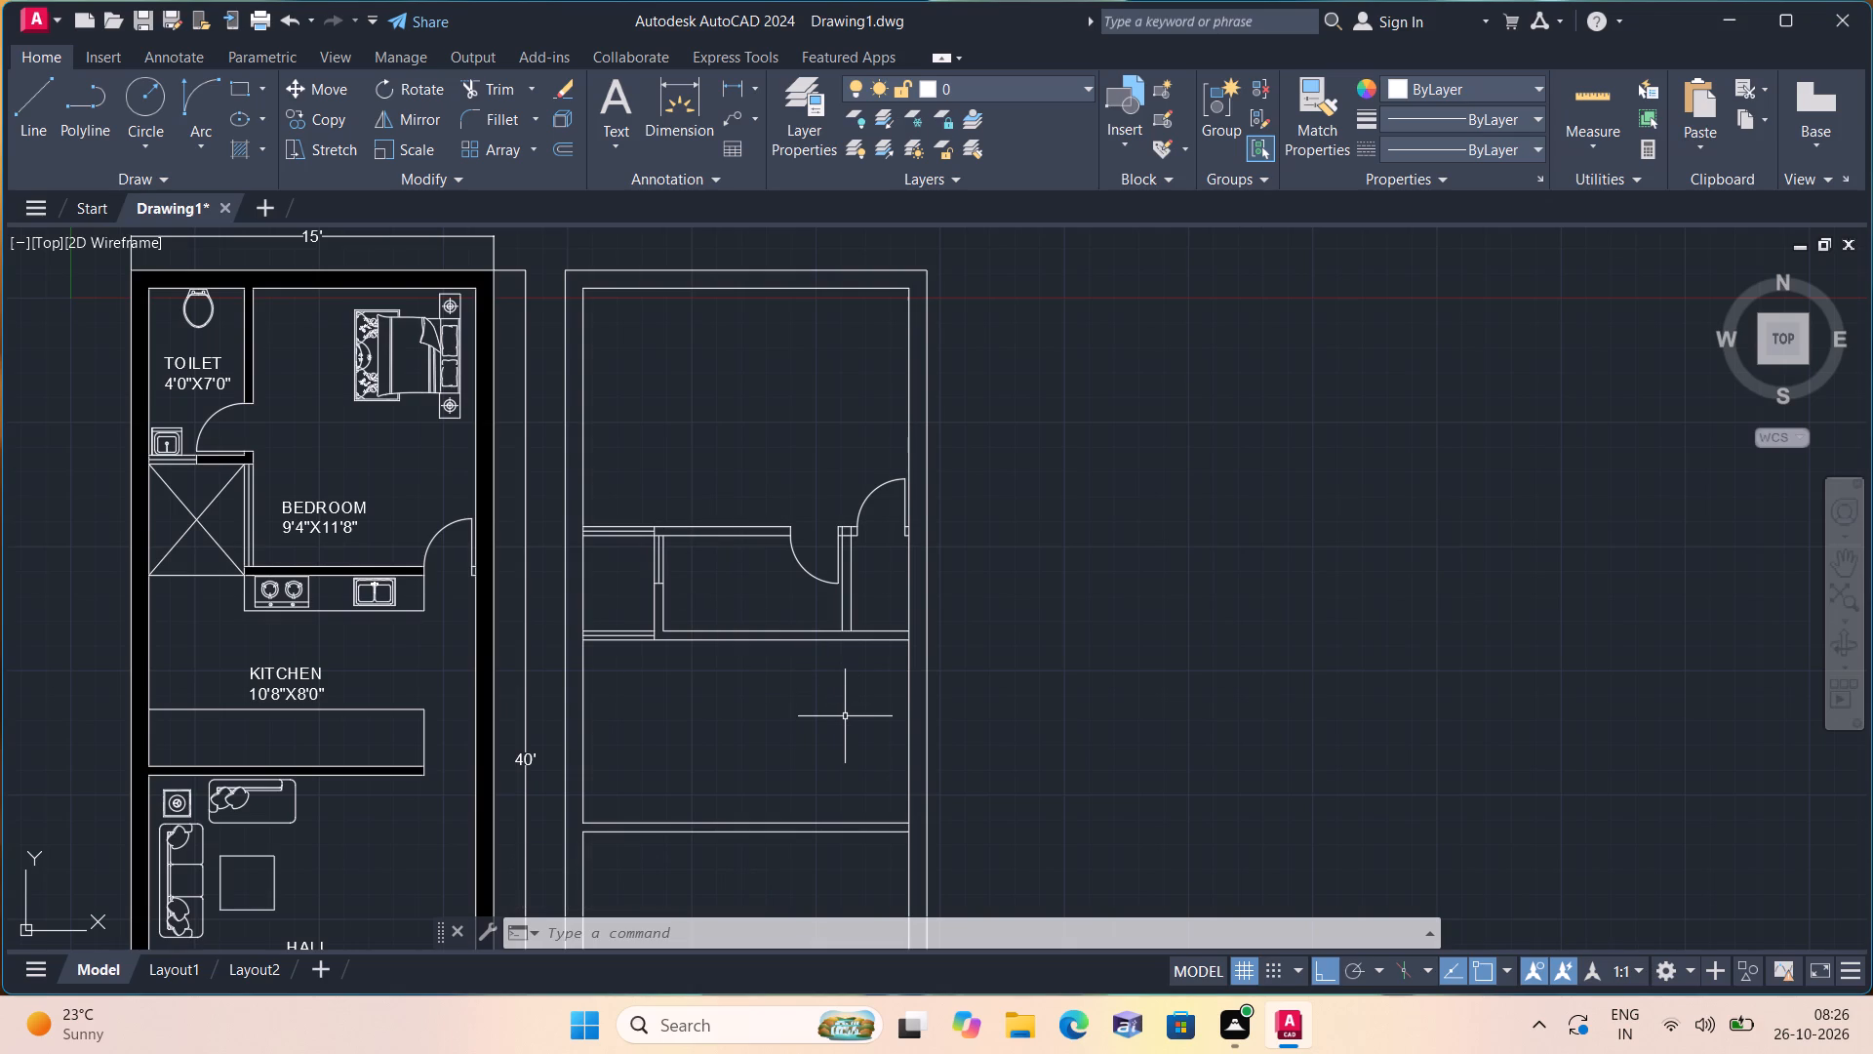
key(l)
key(space)
scroll(850, 630, up, 3)
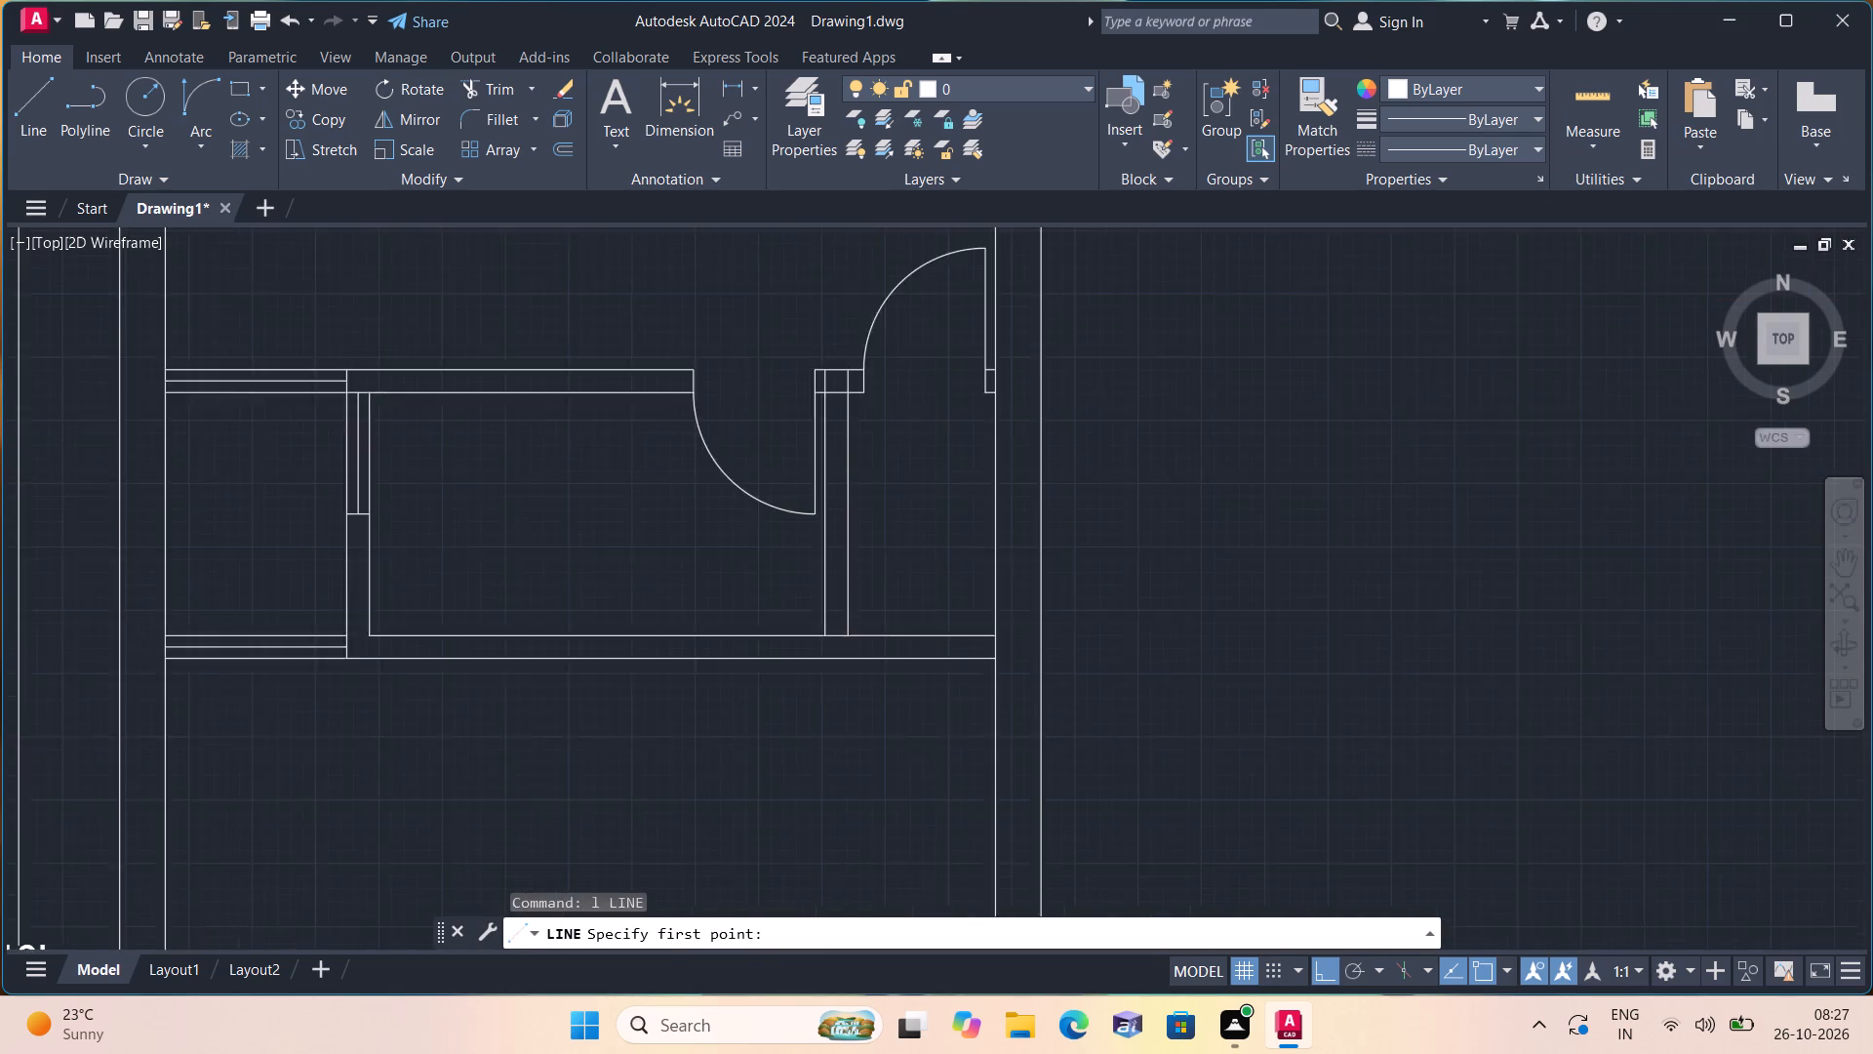
click(849, 644)
click(846, 674)
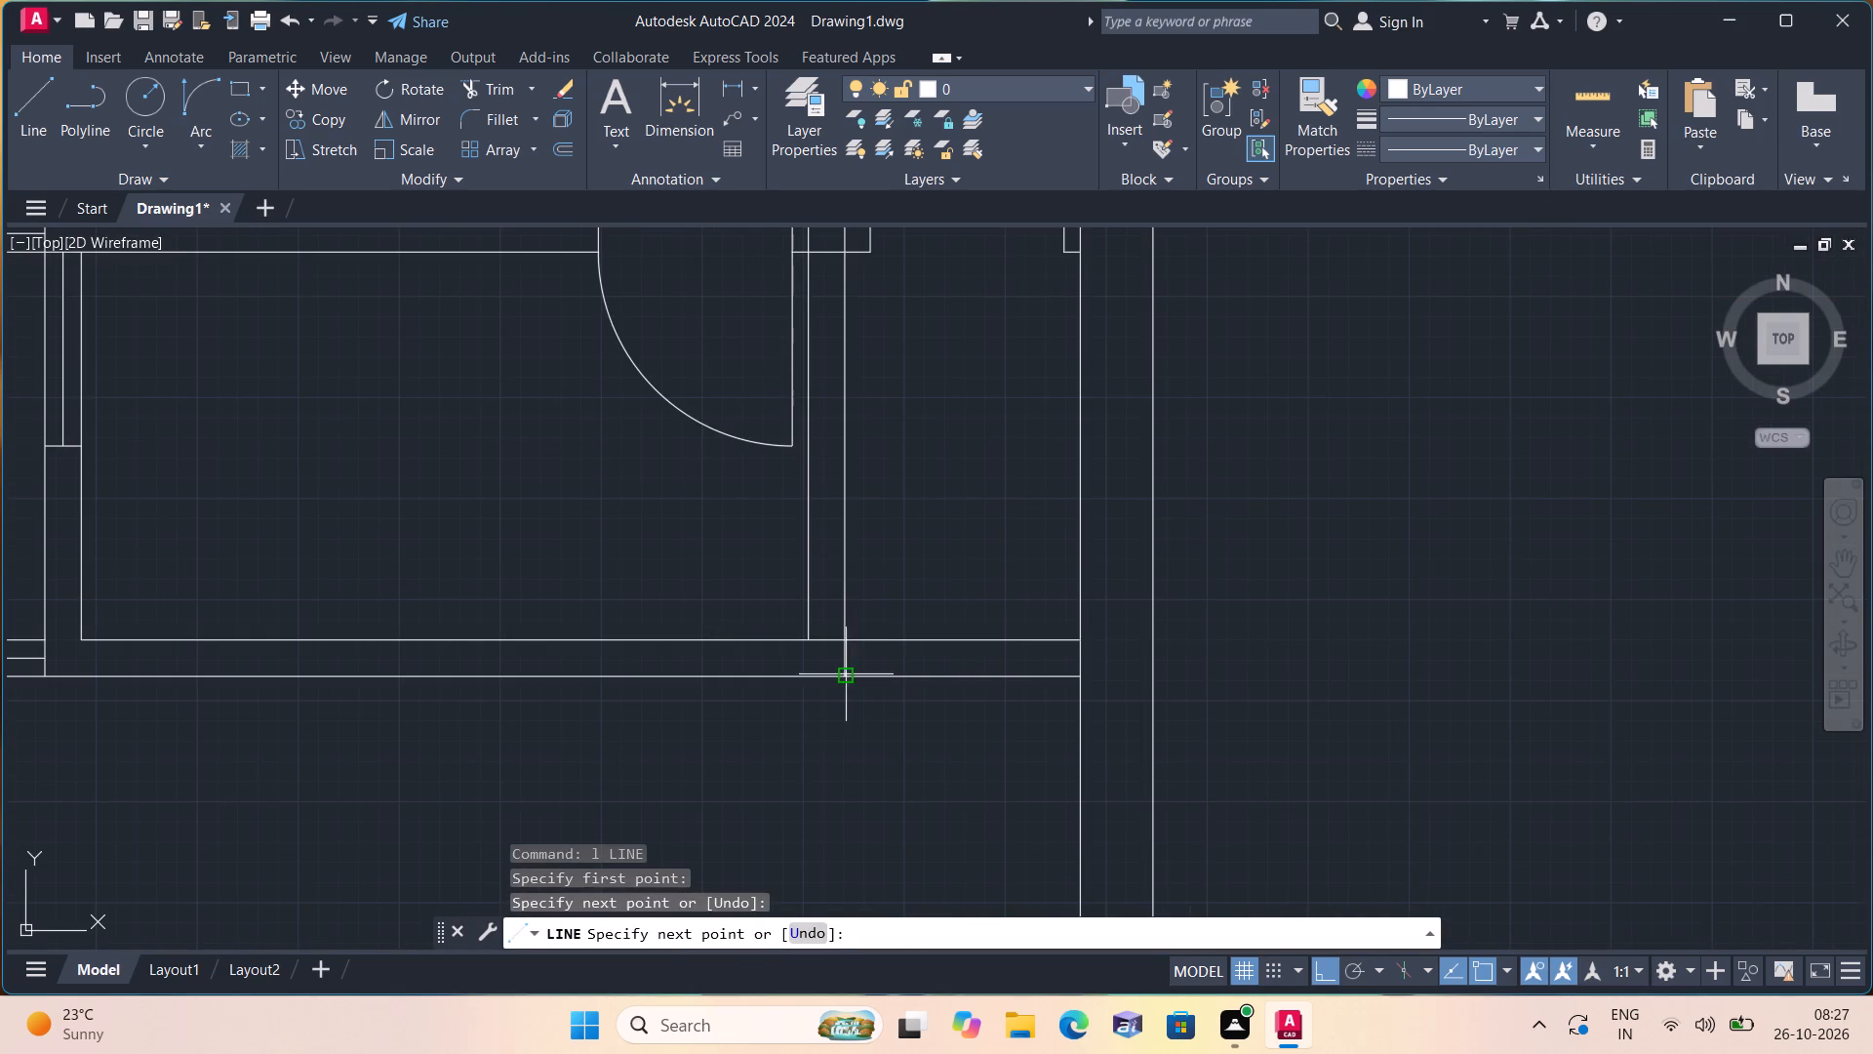
key(space)
Trim the second partition's lines beyond the right cross wall and its upper line inside that wall to form a clean corner.
key(t)
key(r)
text(im)
key(space)
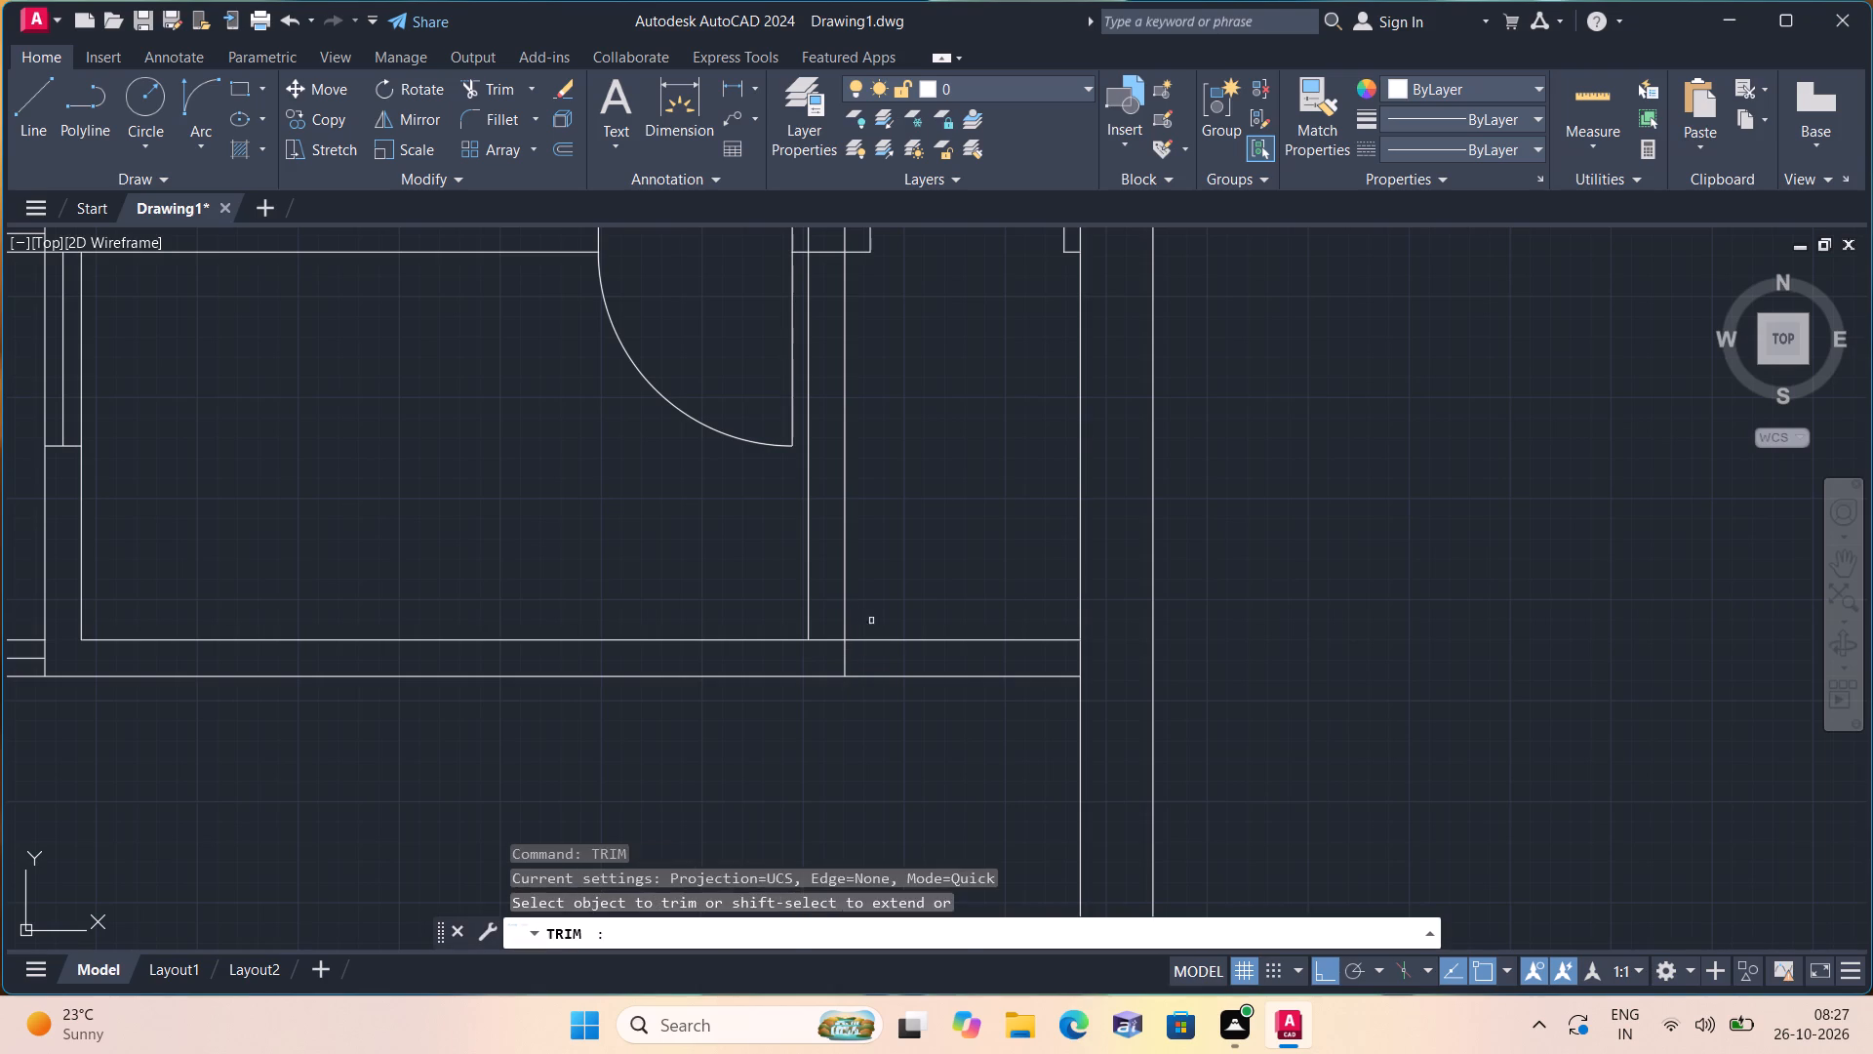
drag(903, 571, 927, 735)
click(819, 638)
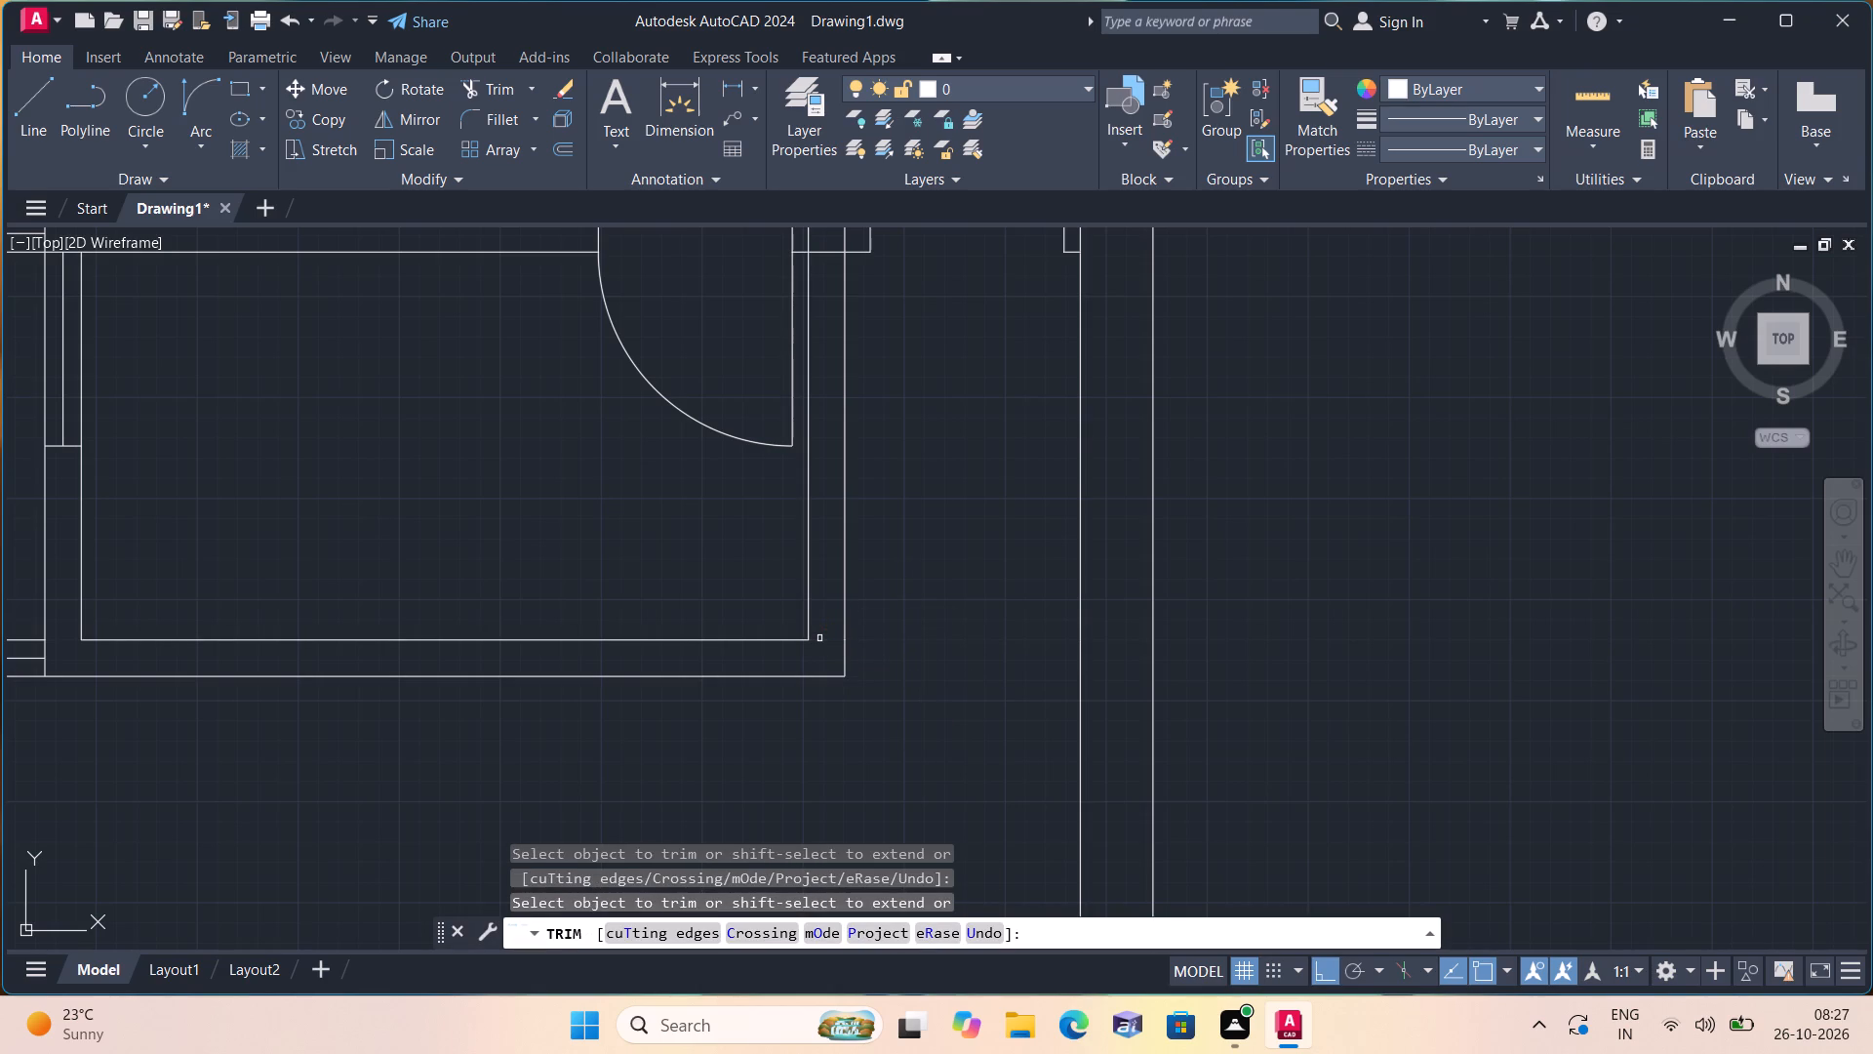
key(Escape)
Draw a line across the third partition, aligned with the right face of the right cross wall above.
scroll(817, 641, down, 2)
scroll(813, 720, down, 1)
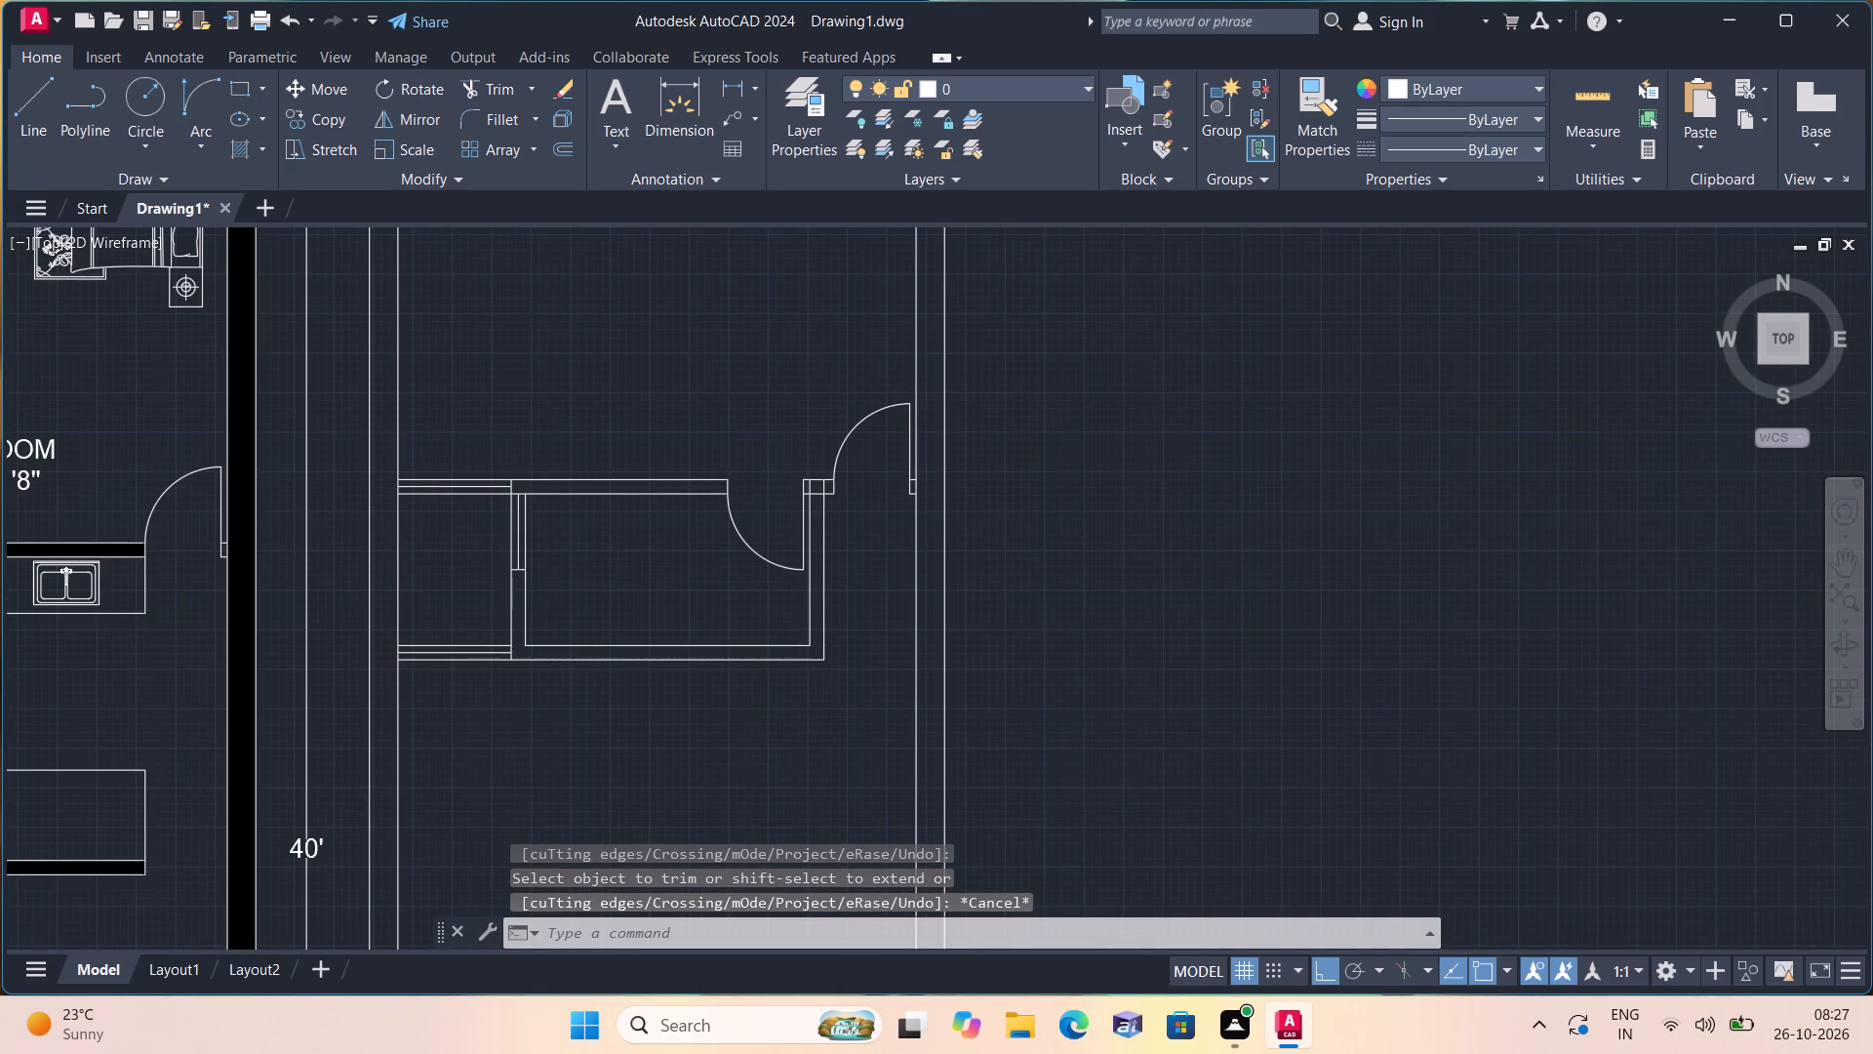
middle_drag(812, 713, 811, 711)
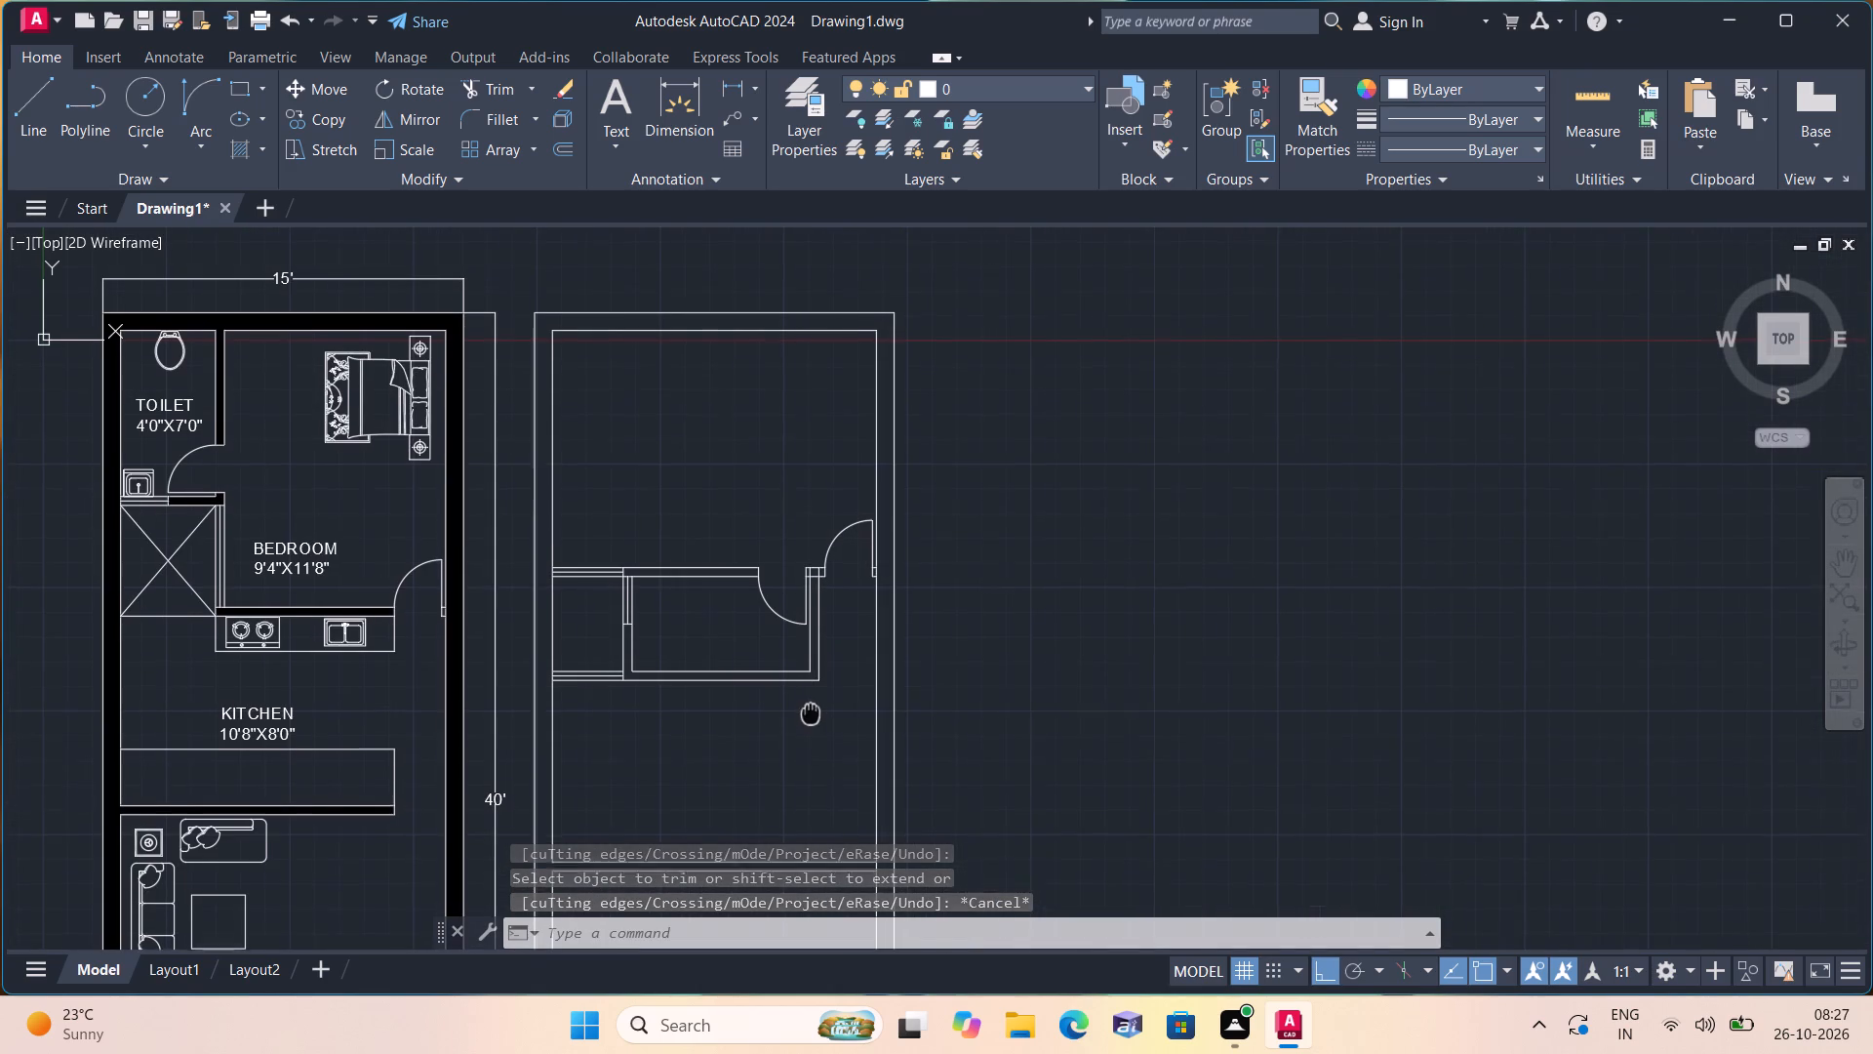
middle_drag(811, 711, 802, 621)
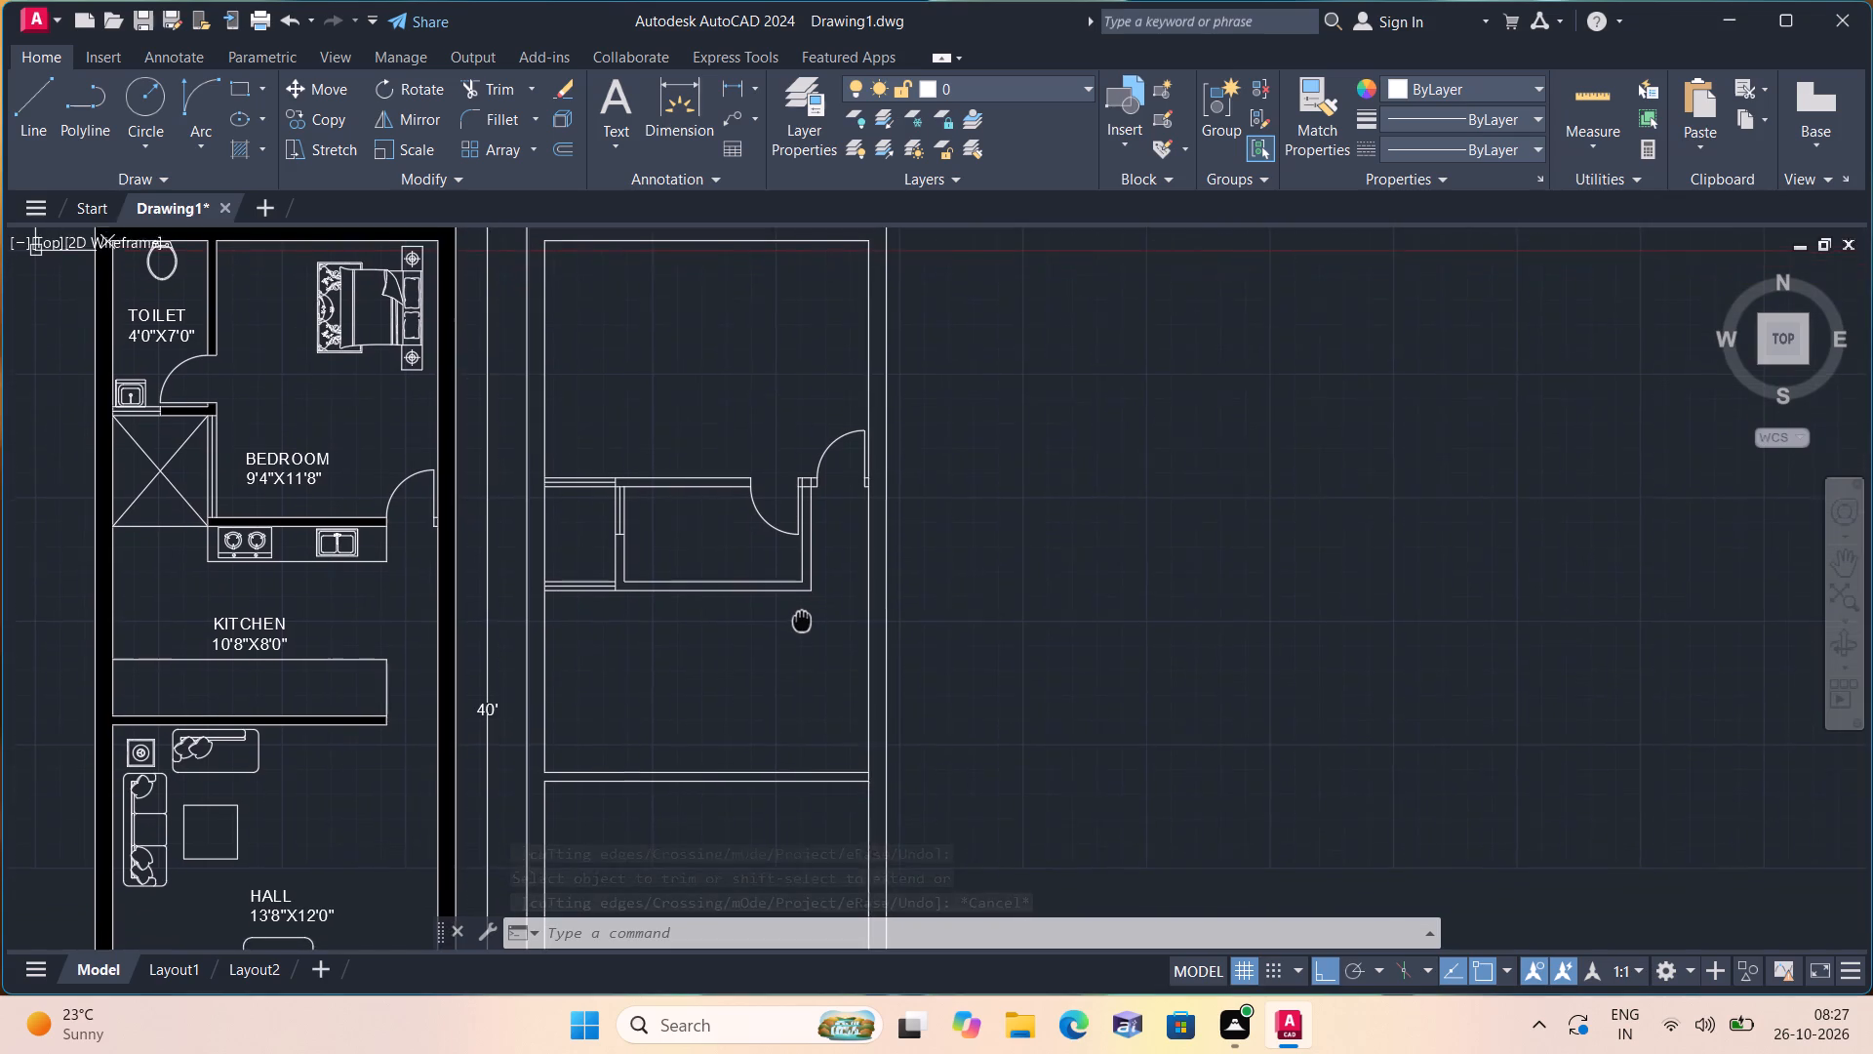
middle_drag(802, 621, 798, 599)
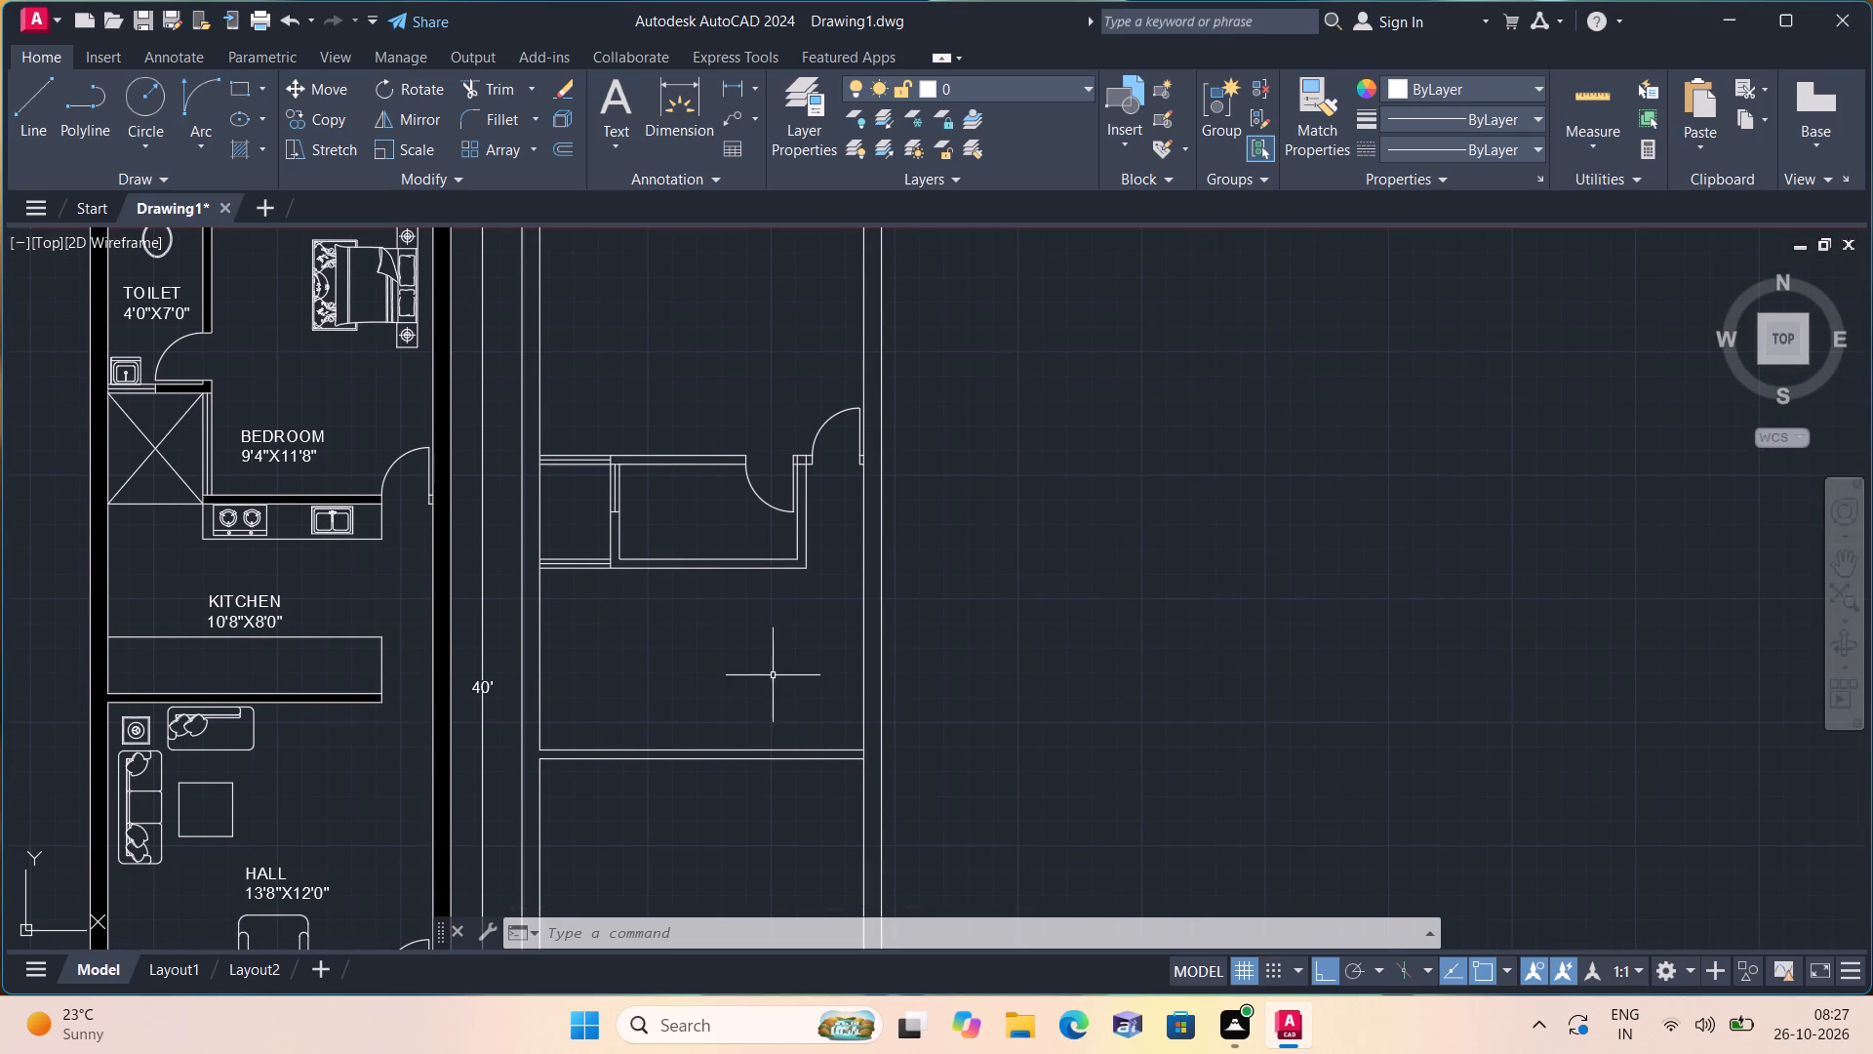
middle_drag(769, 664, 756, 588)
key(l)
key(space)
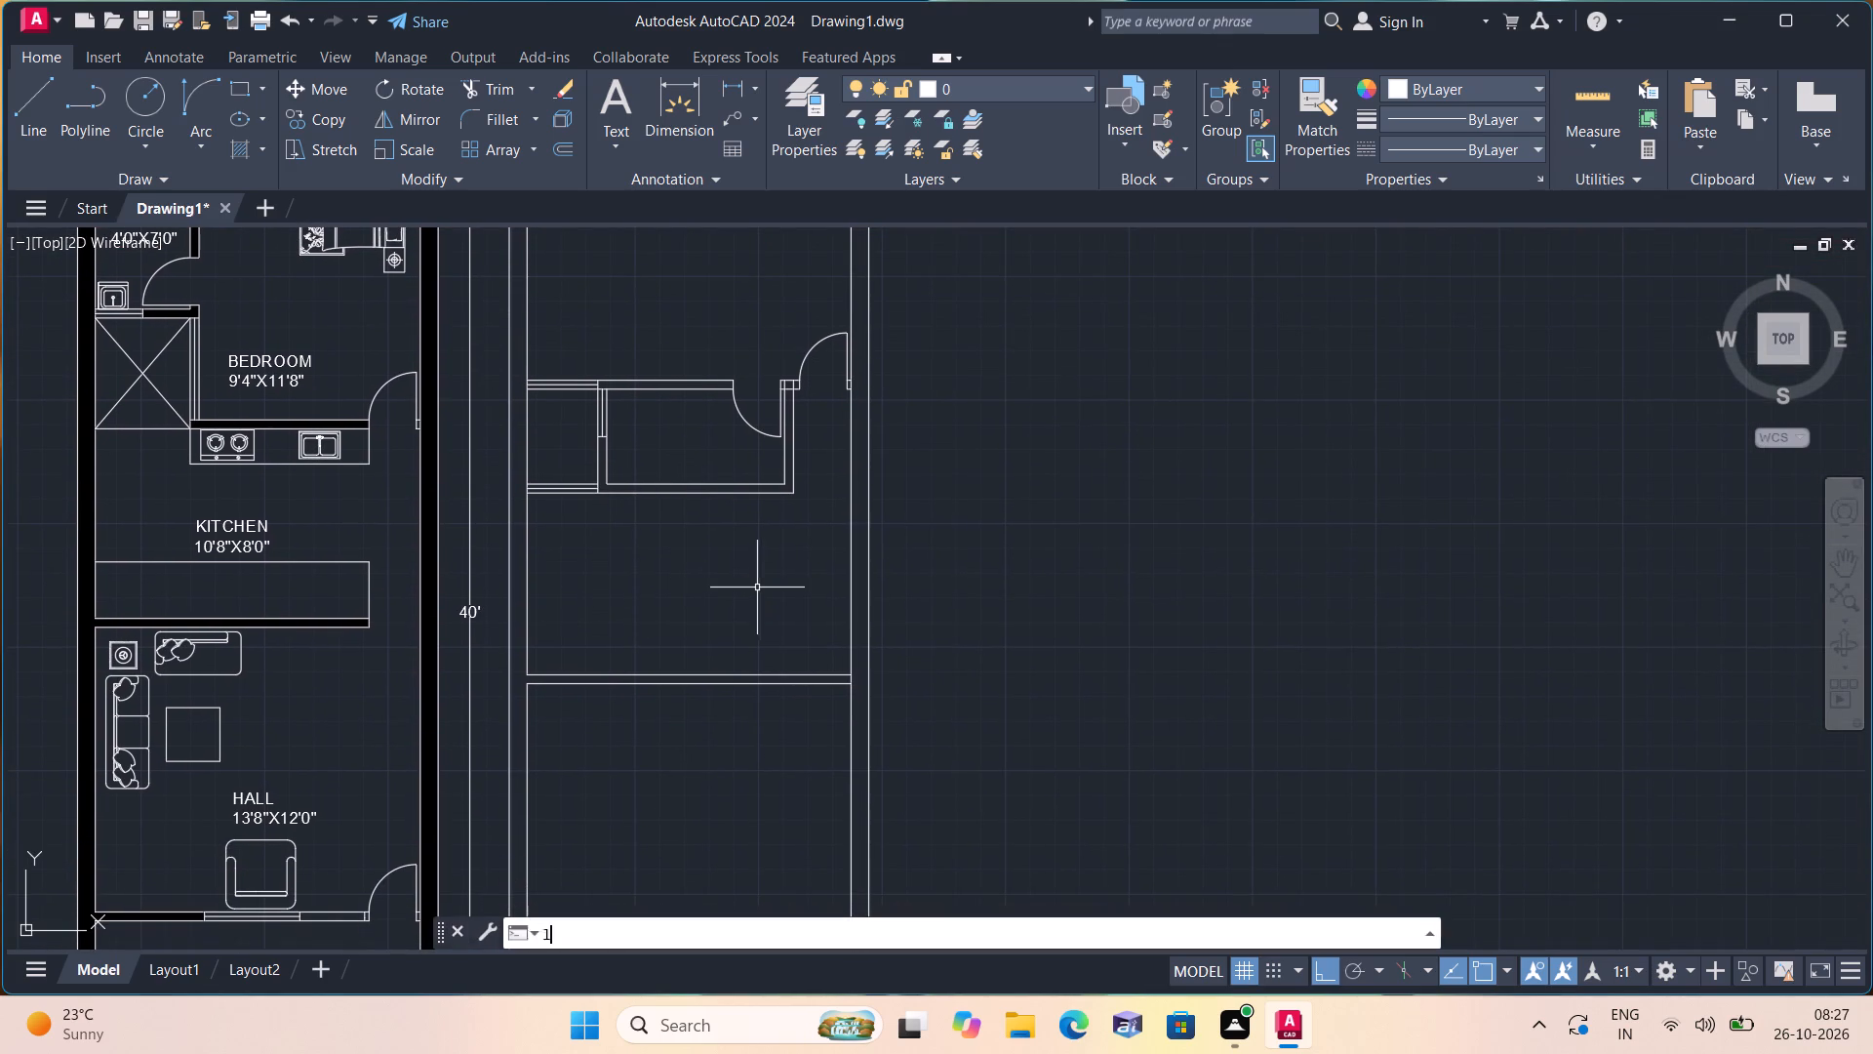
click(797, 670)
click(795, 686)
key(space)
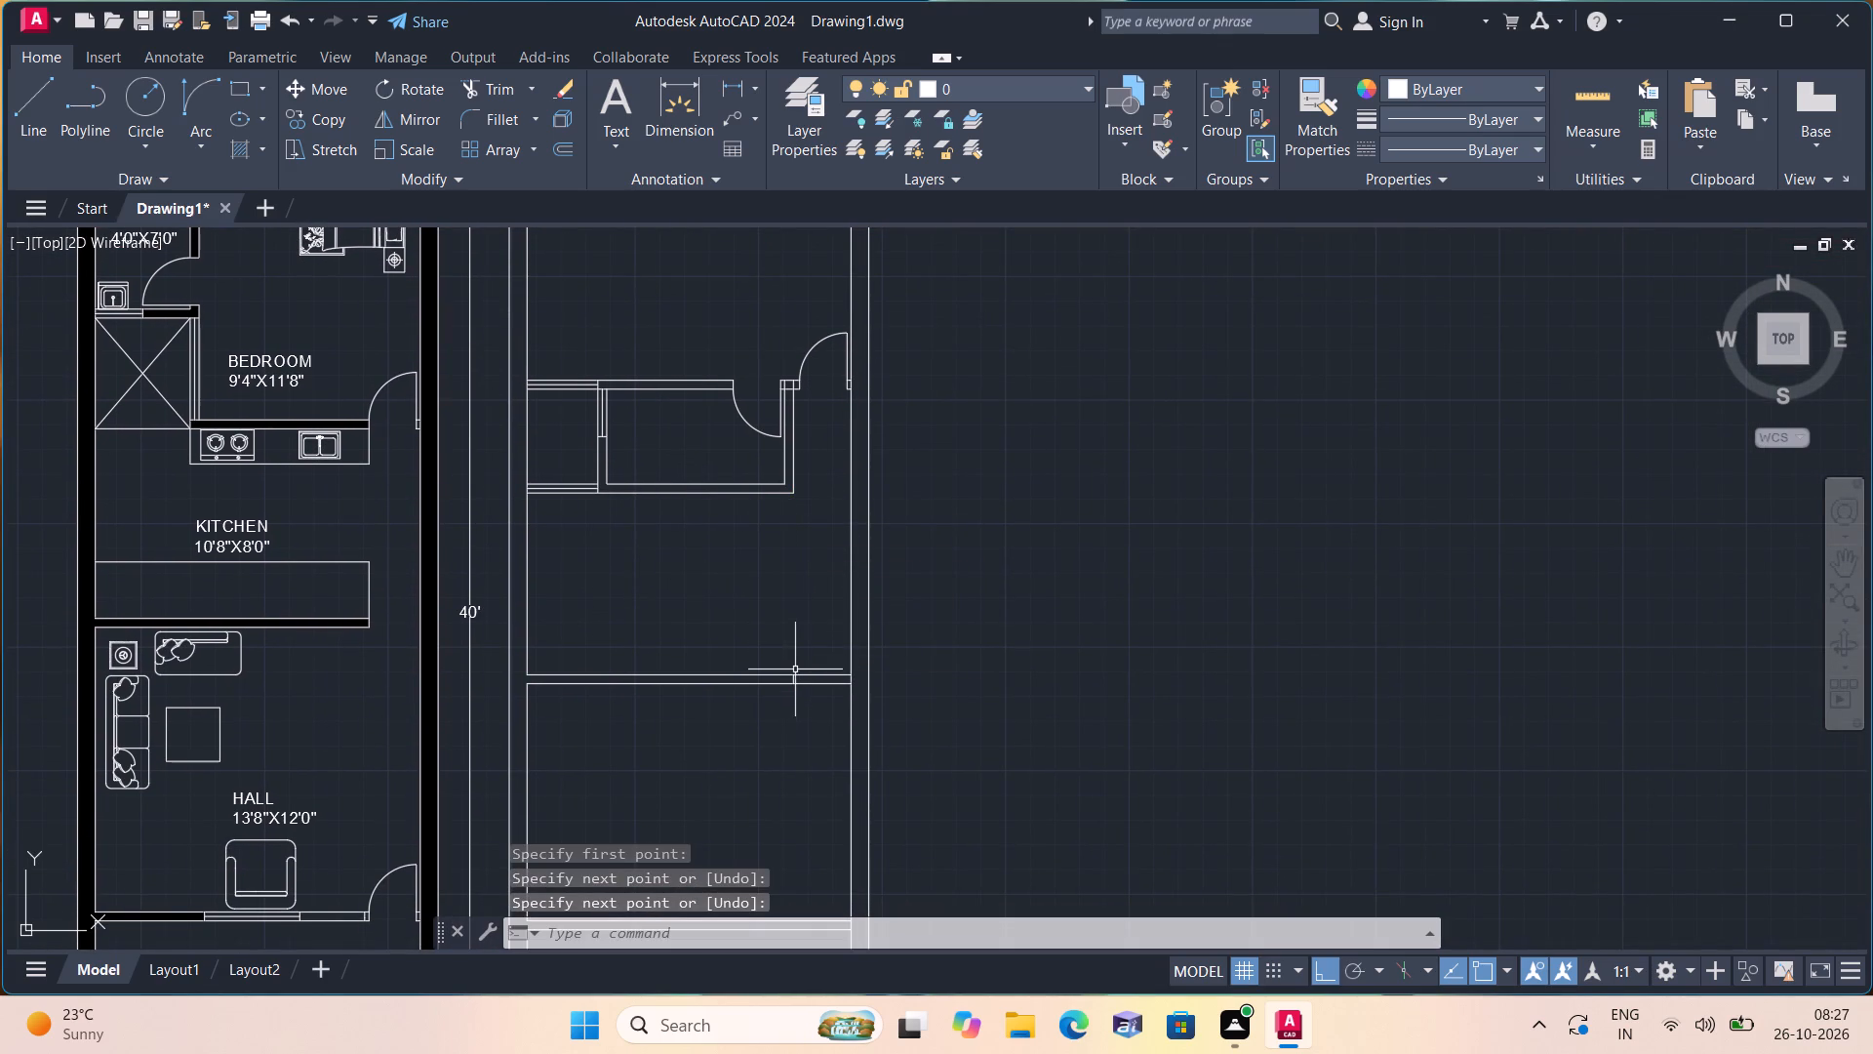
Trim the third partition's two lines between the new end line and the right outer wall.
key(t)
text(rim)
key(space)
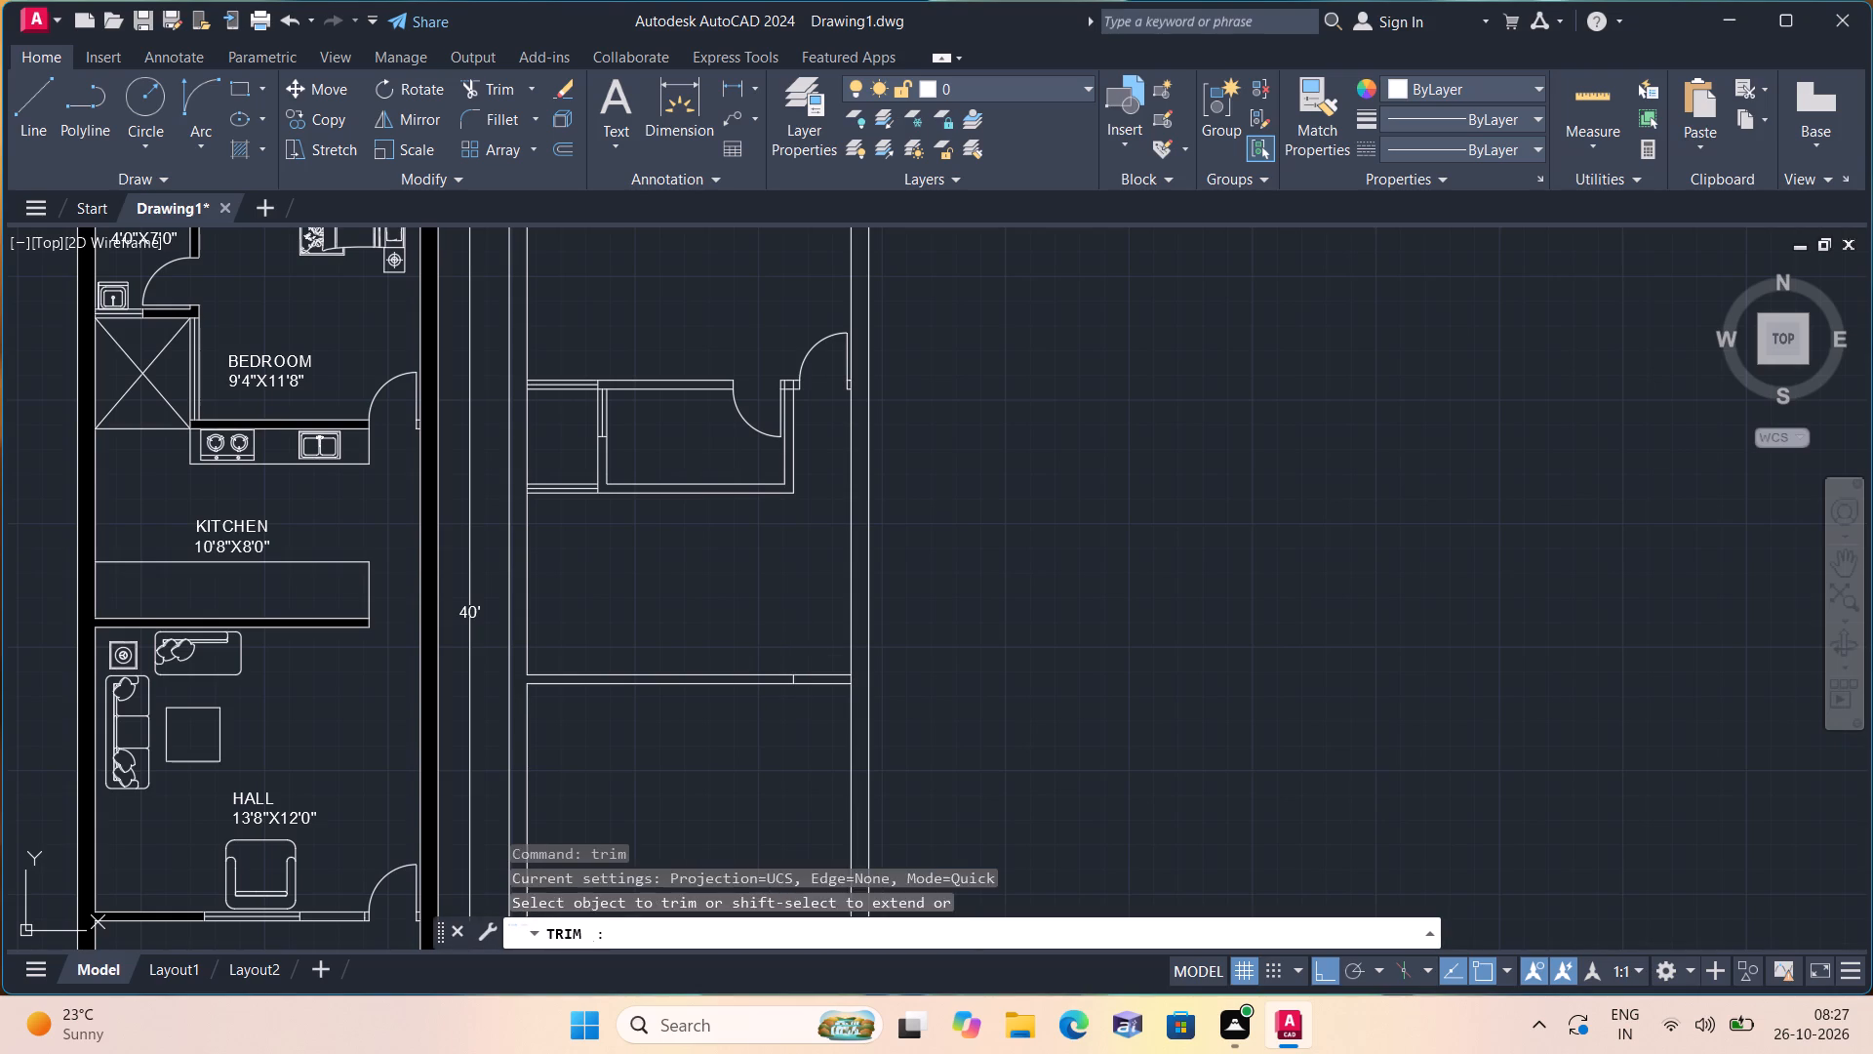
drag(818, 658, 831, 721)
key(space)
On the lowest partition, draw a 2" guide from the right wall along its lower line, the jamb across it and a 2' door leaf upward.
middle_drag(818, 725, 770, 408)
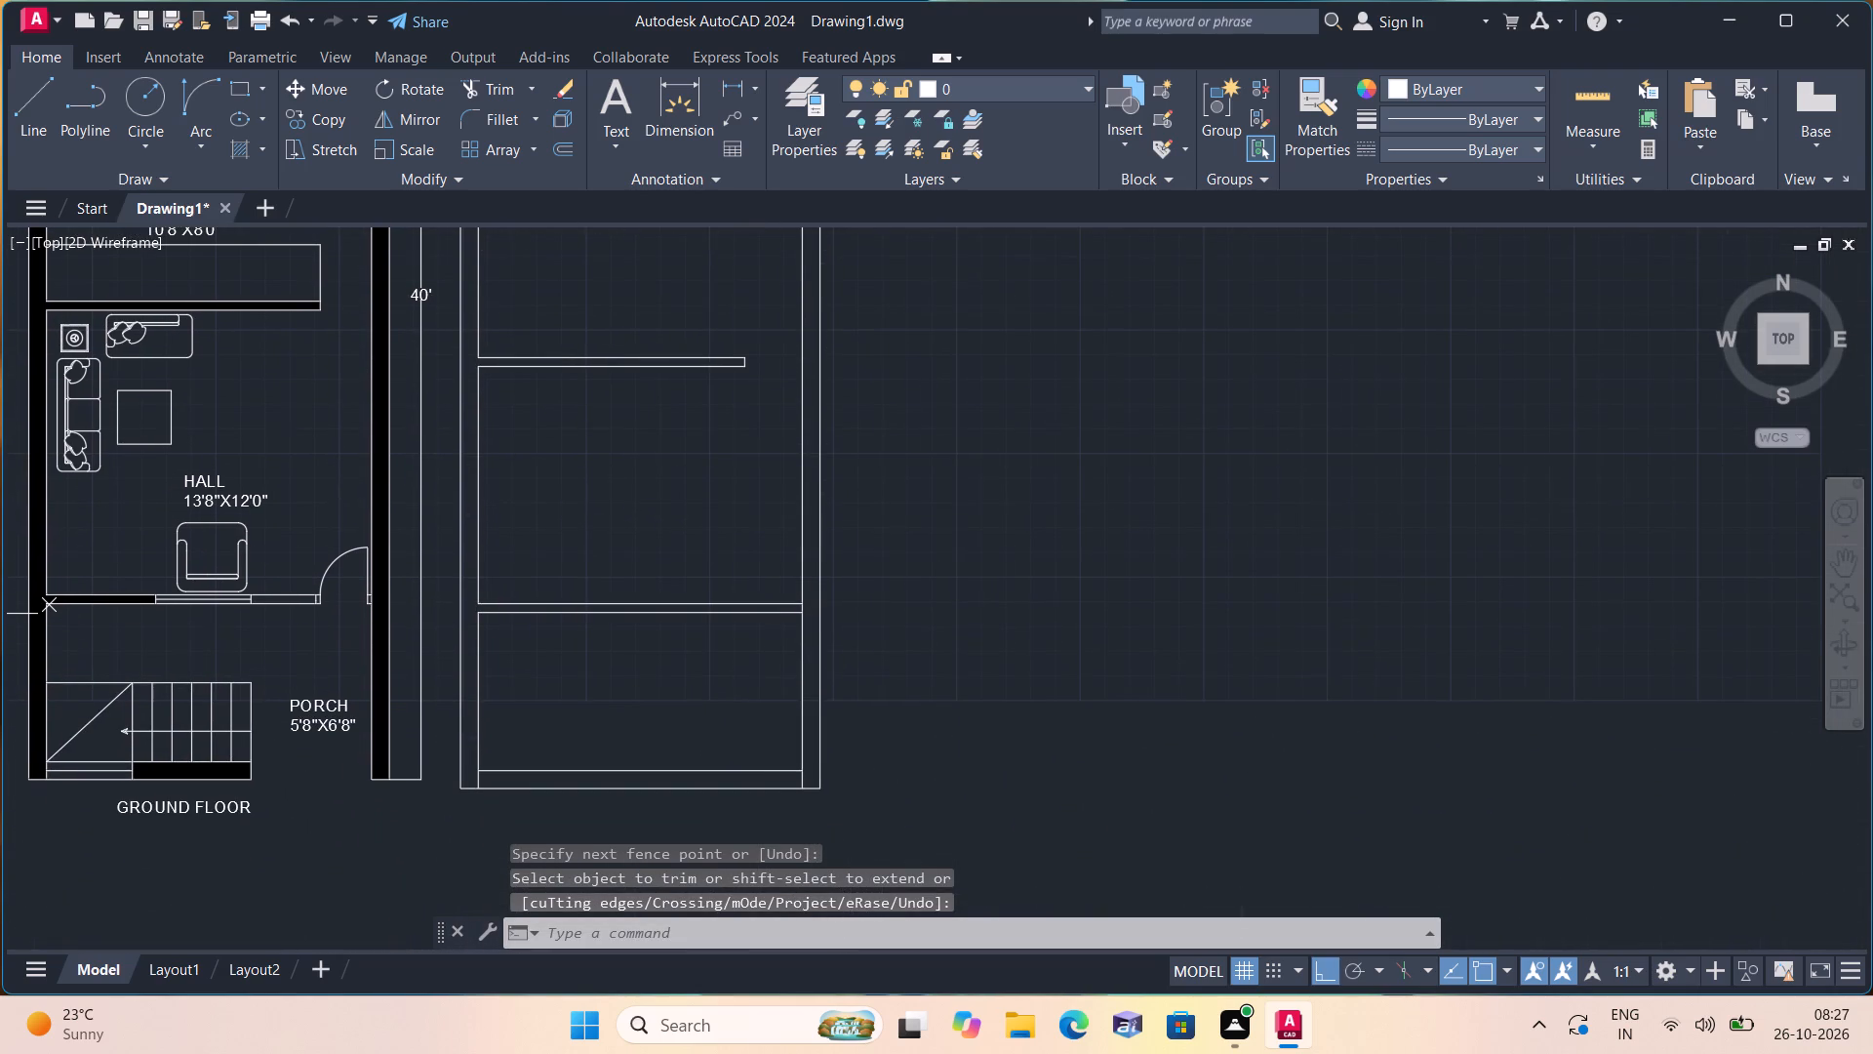
key(l)
key(space)
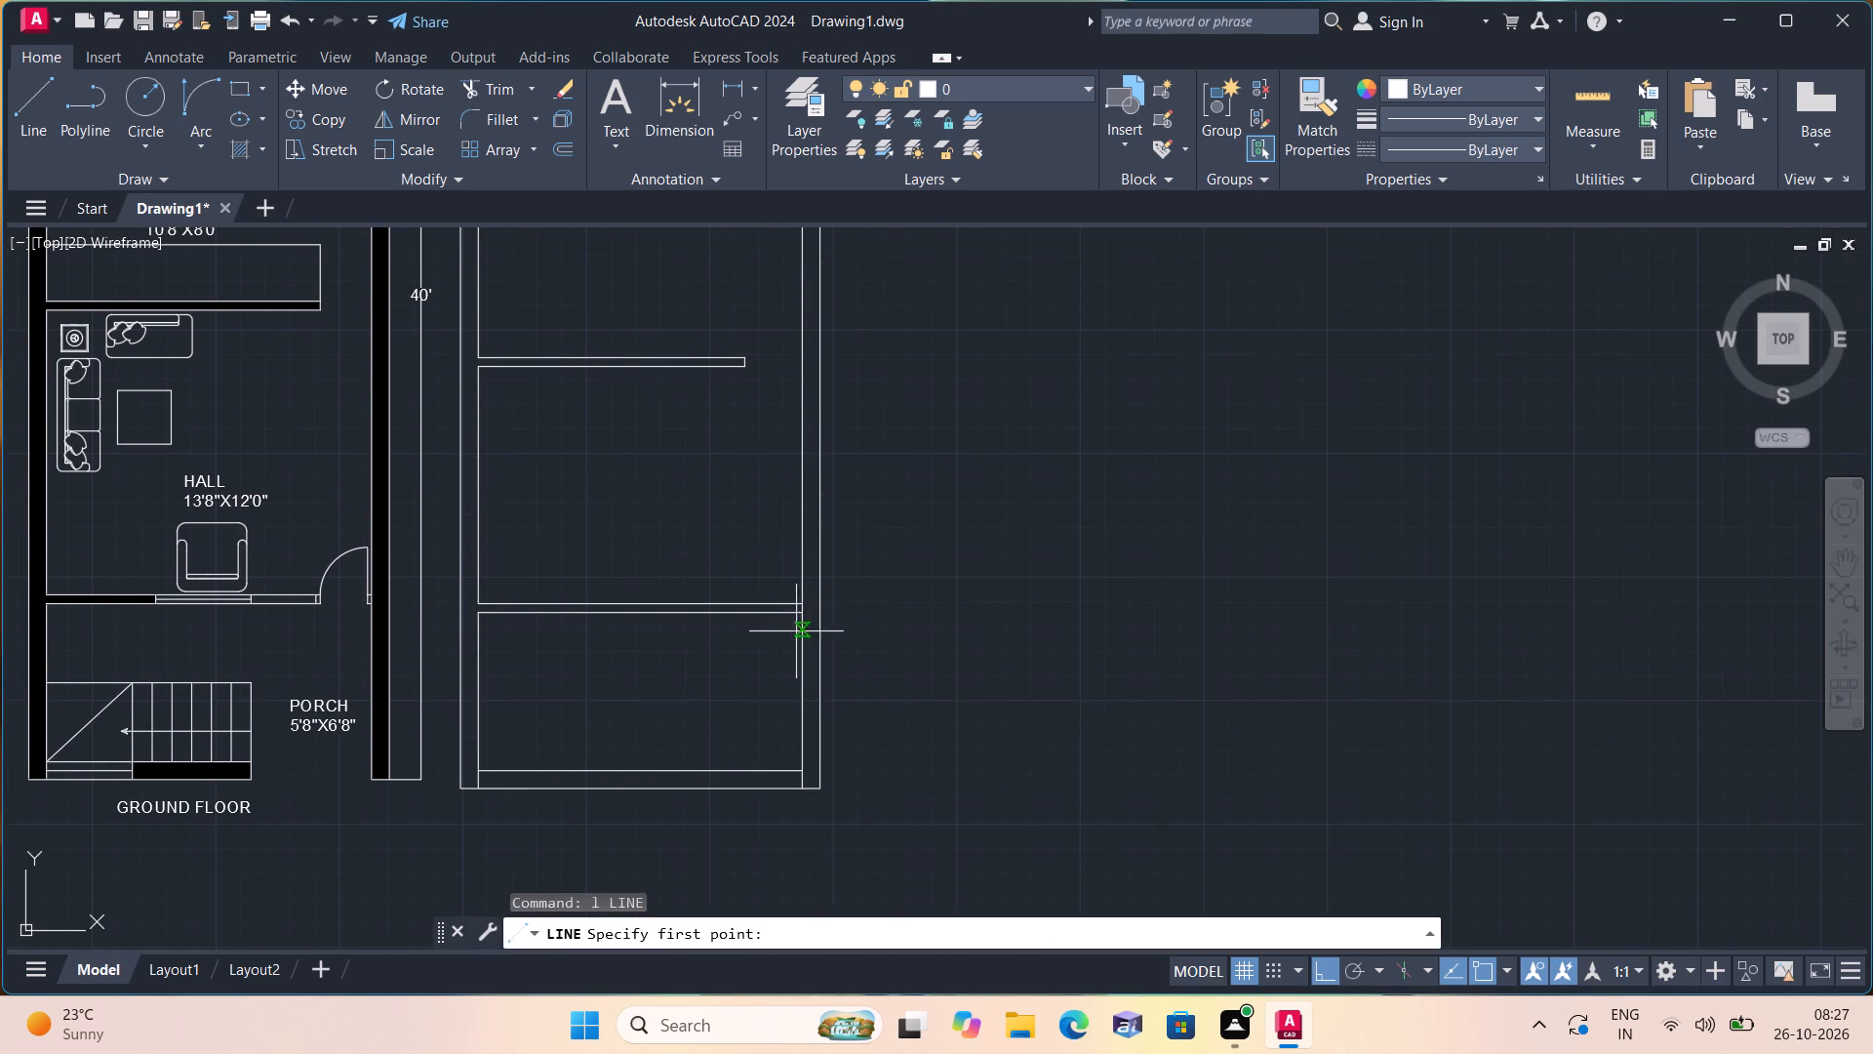
scroll(802, 637, up, 1)
click(802, 598)
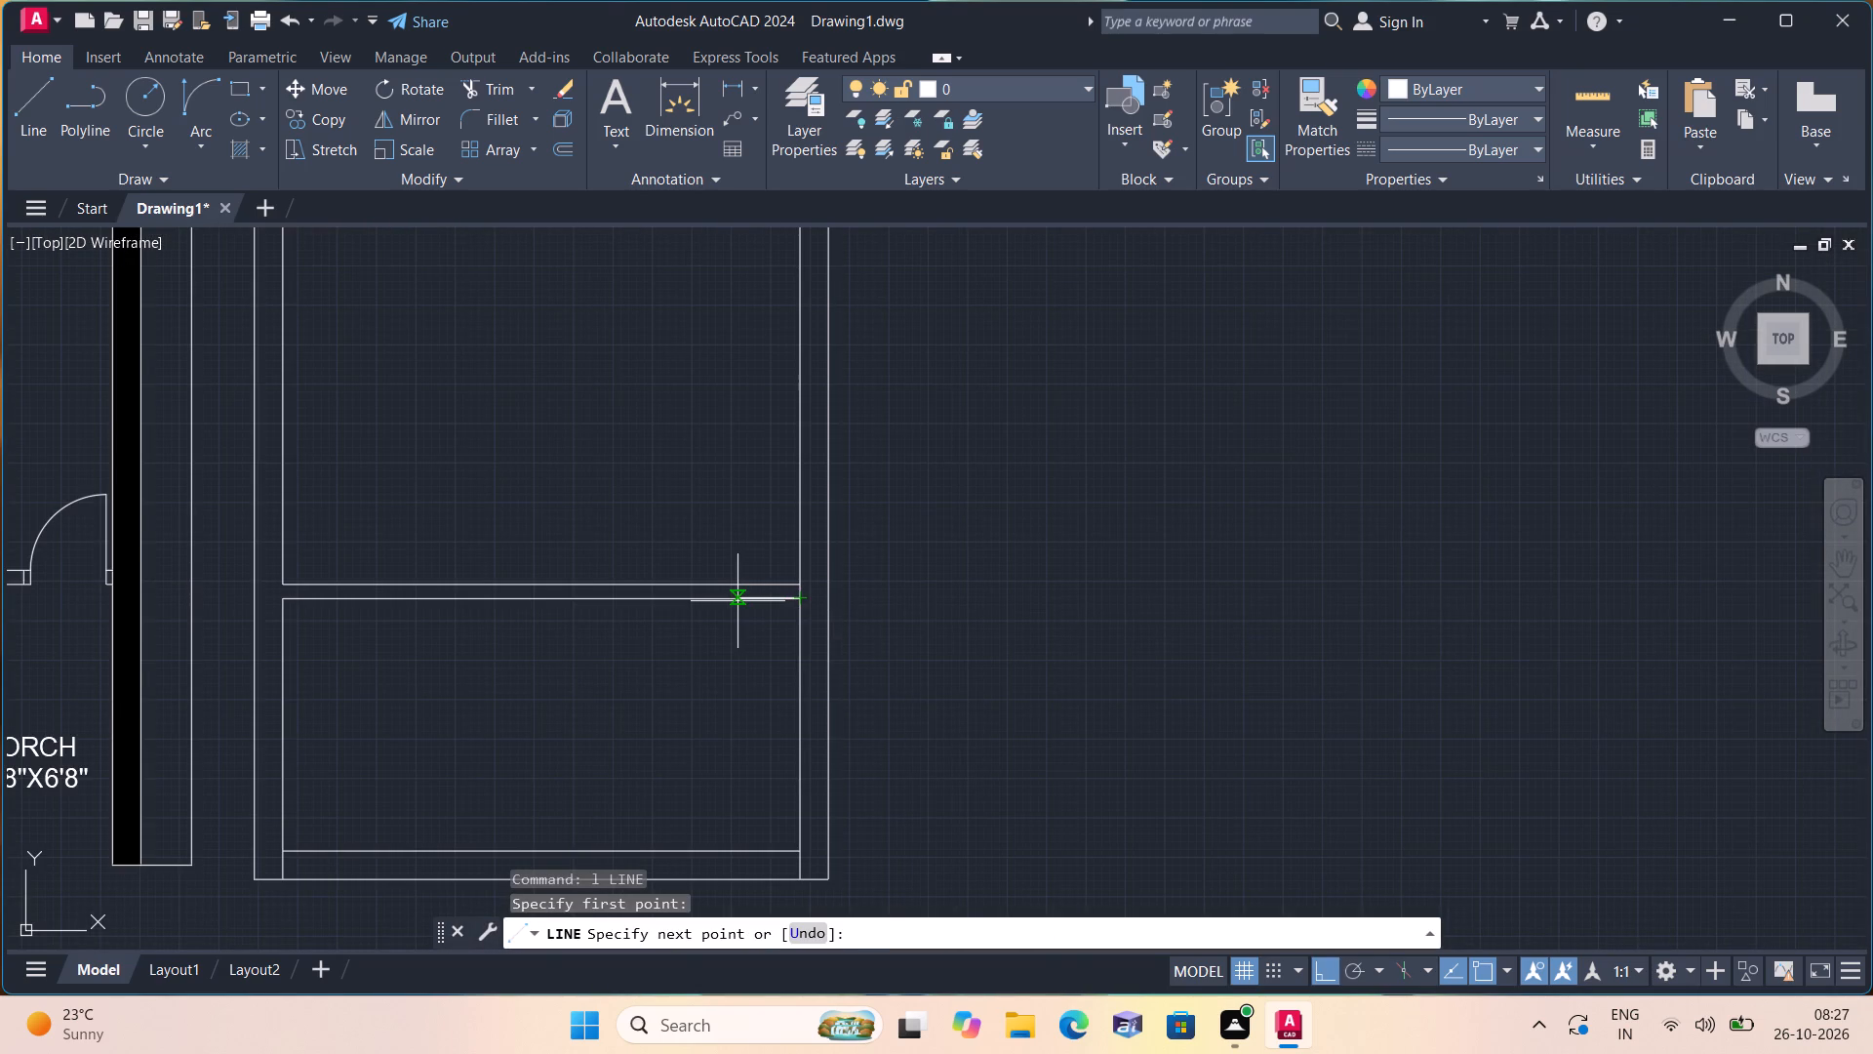
text(2")
key(space)
scroll(788, 577, up, 1)
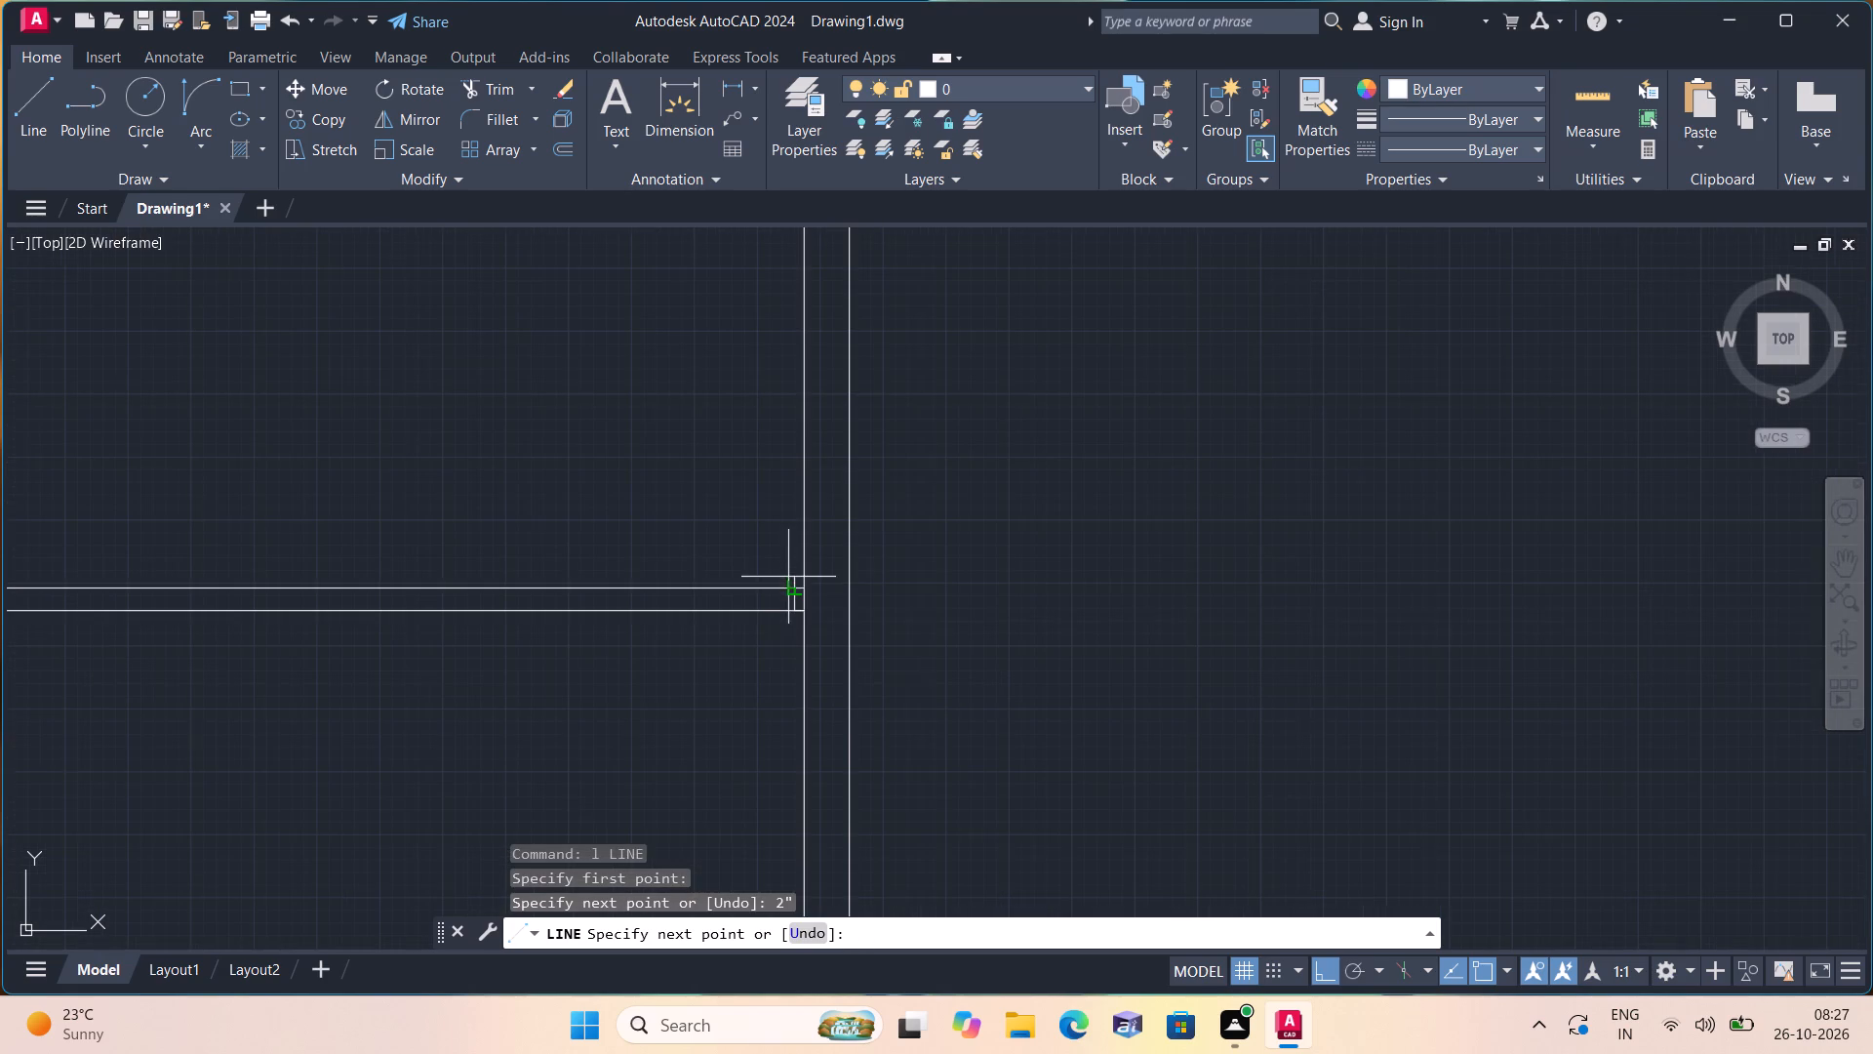
click(792, 589)
text(2')
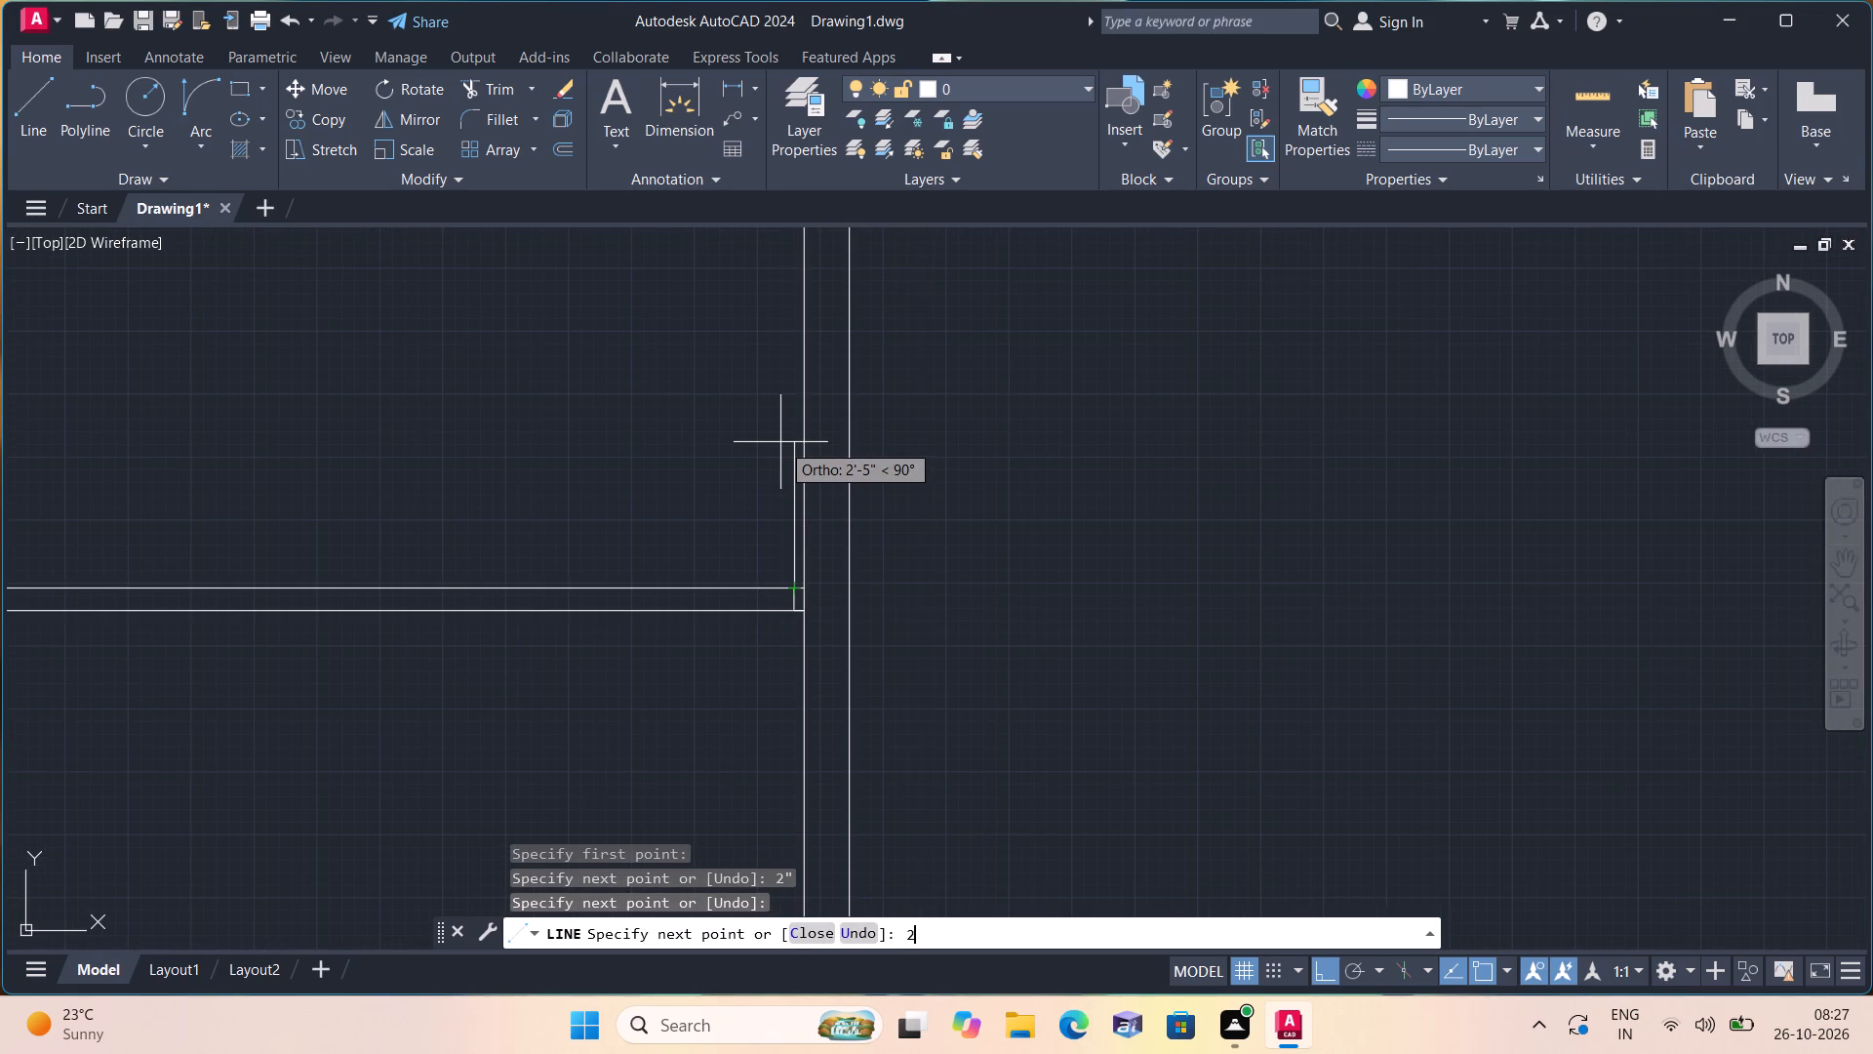
key(space)
key(space)
Draw a 2' guide leftward from the jamb along the lowest partition's lower line, and the opposite jamb across the partition.
scroll(793, 611, up, 1)
key(space)
click(795, 611)
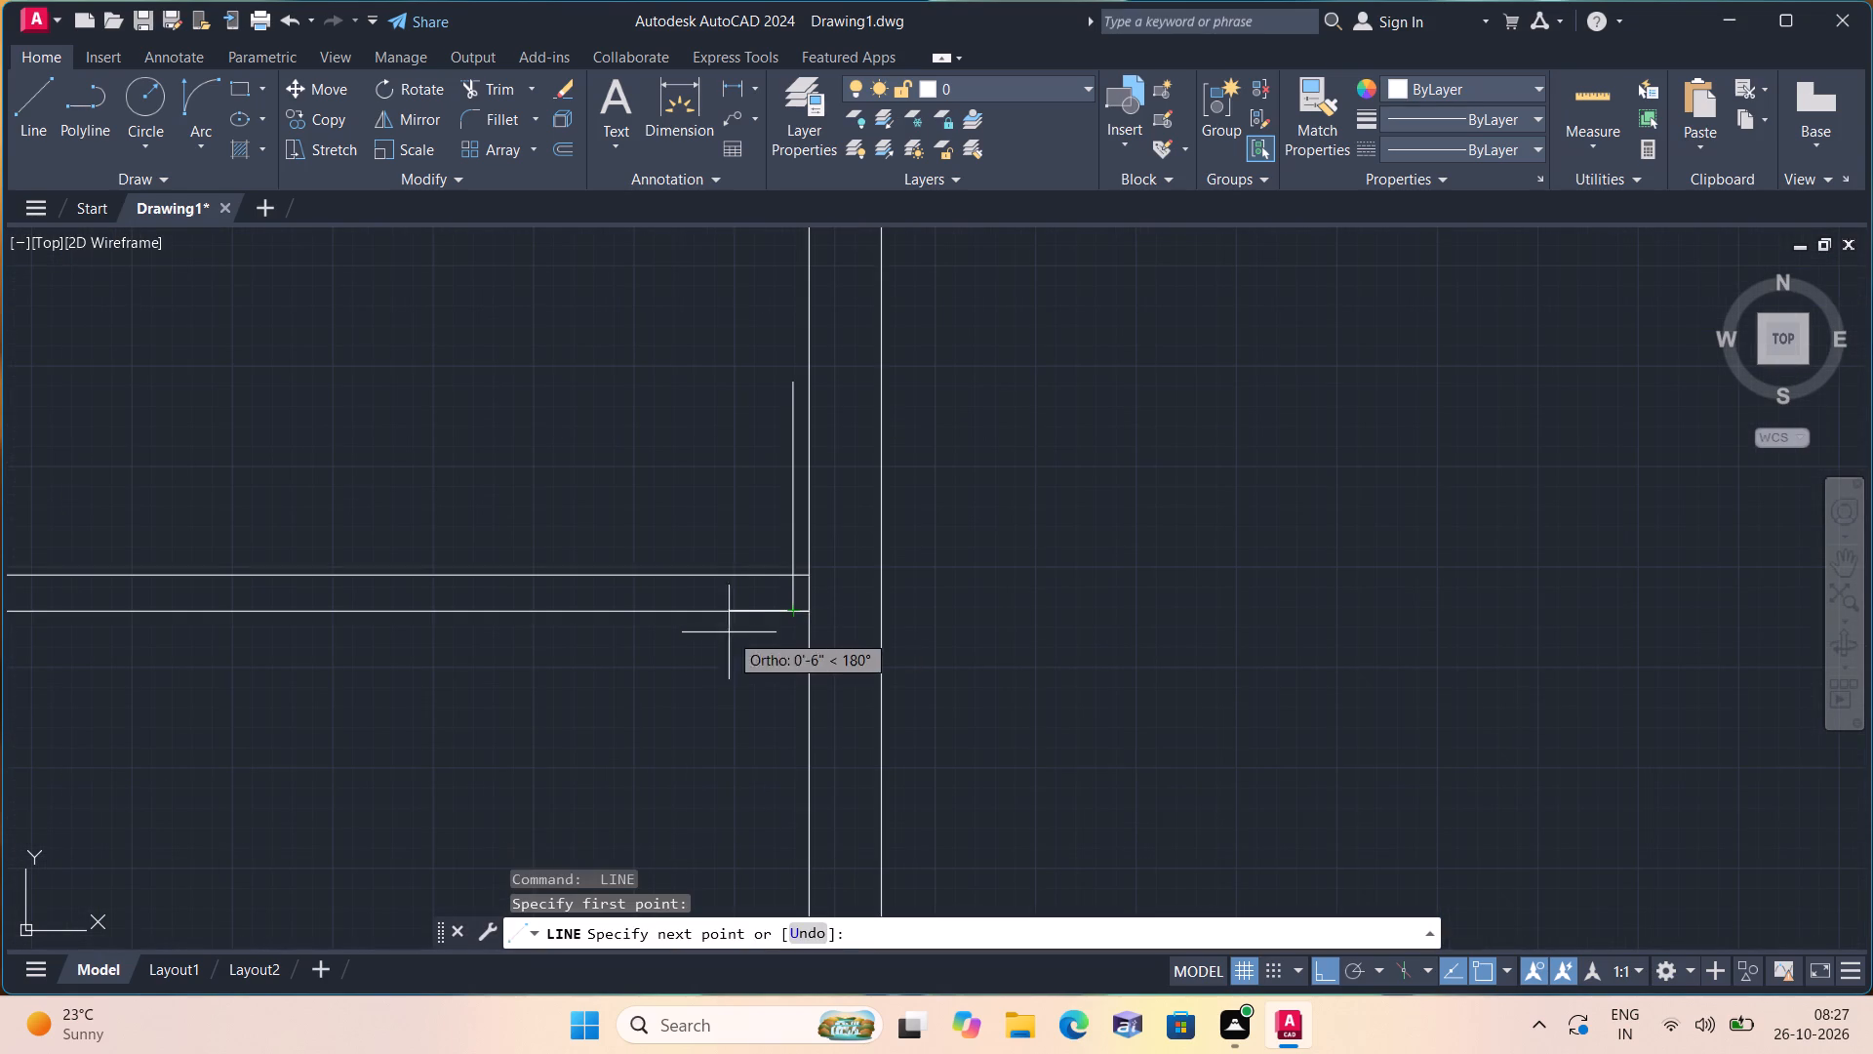
text(2')
key(space)
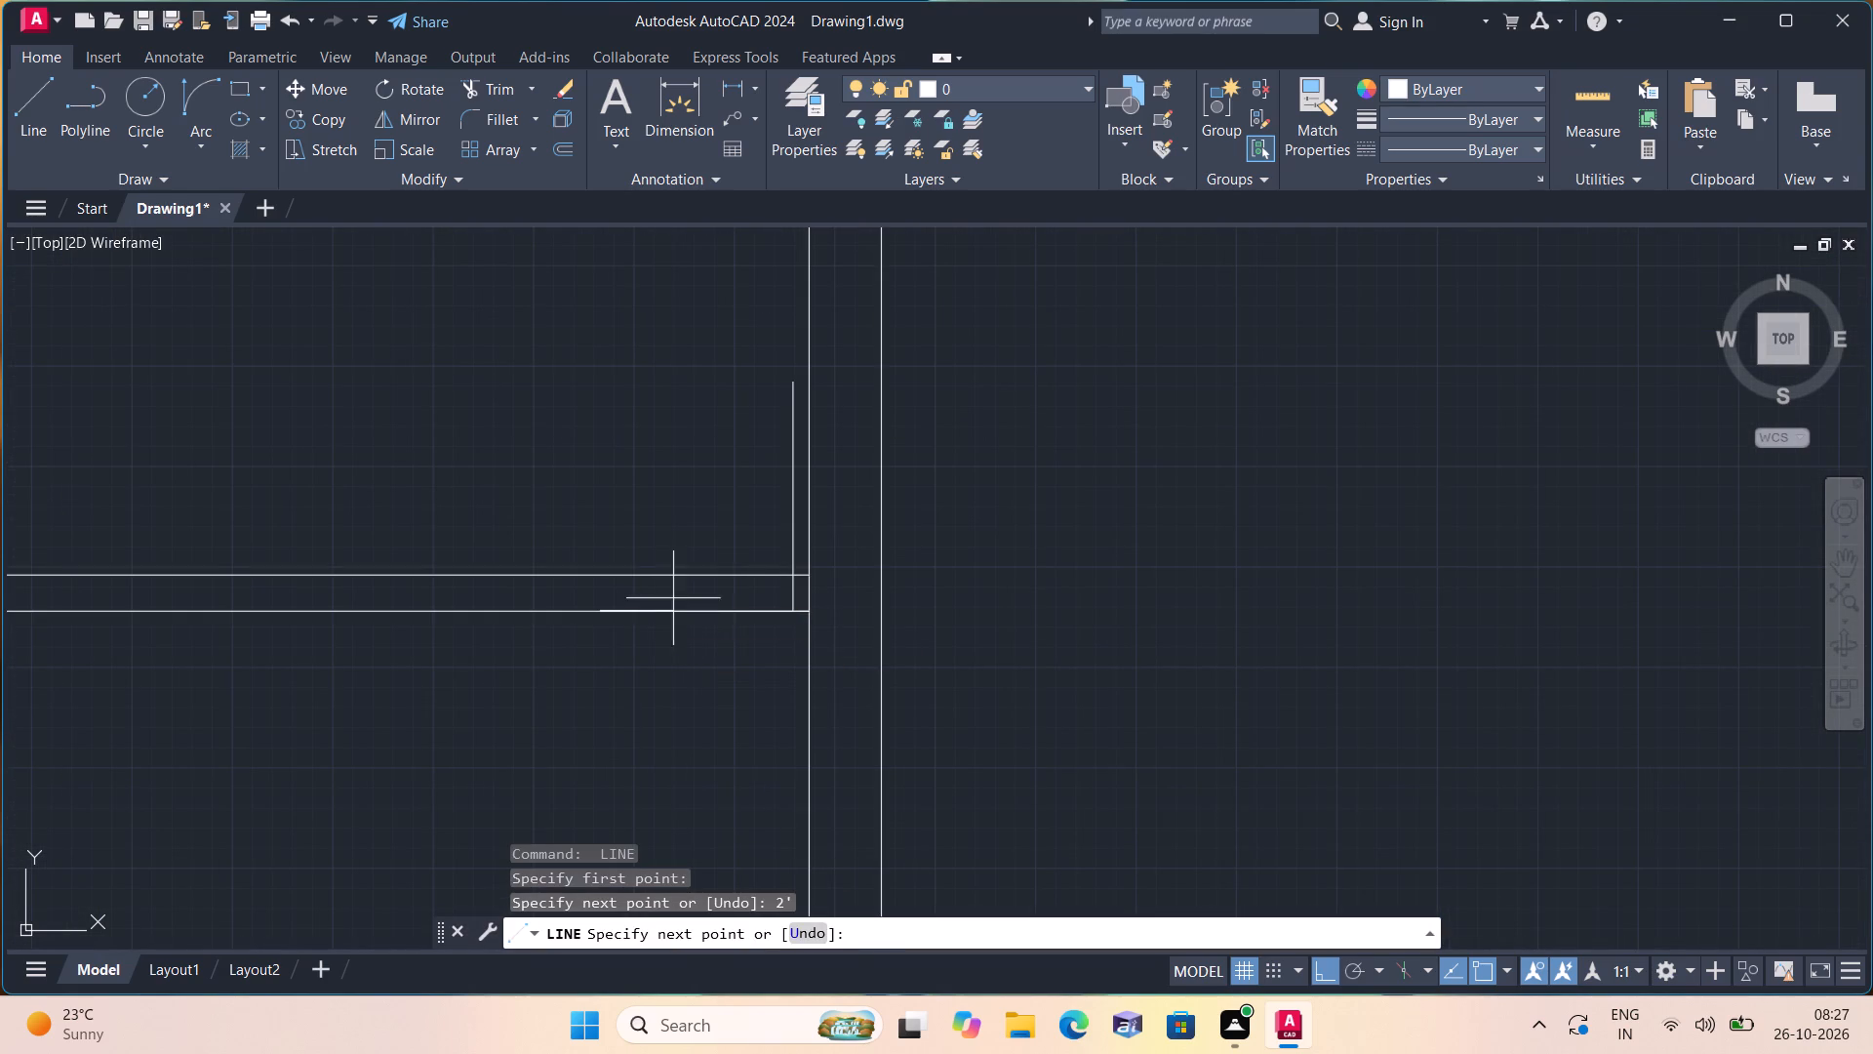
click(610, 574)
key(space)
Trim the lowest partition's lines between the two jambs to open the doorway.
text(trim)
key(space)
drag(657, 523, 709, 702)
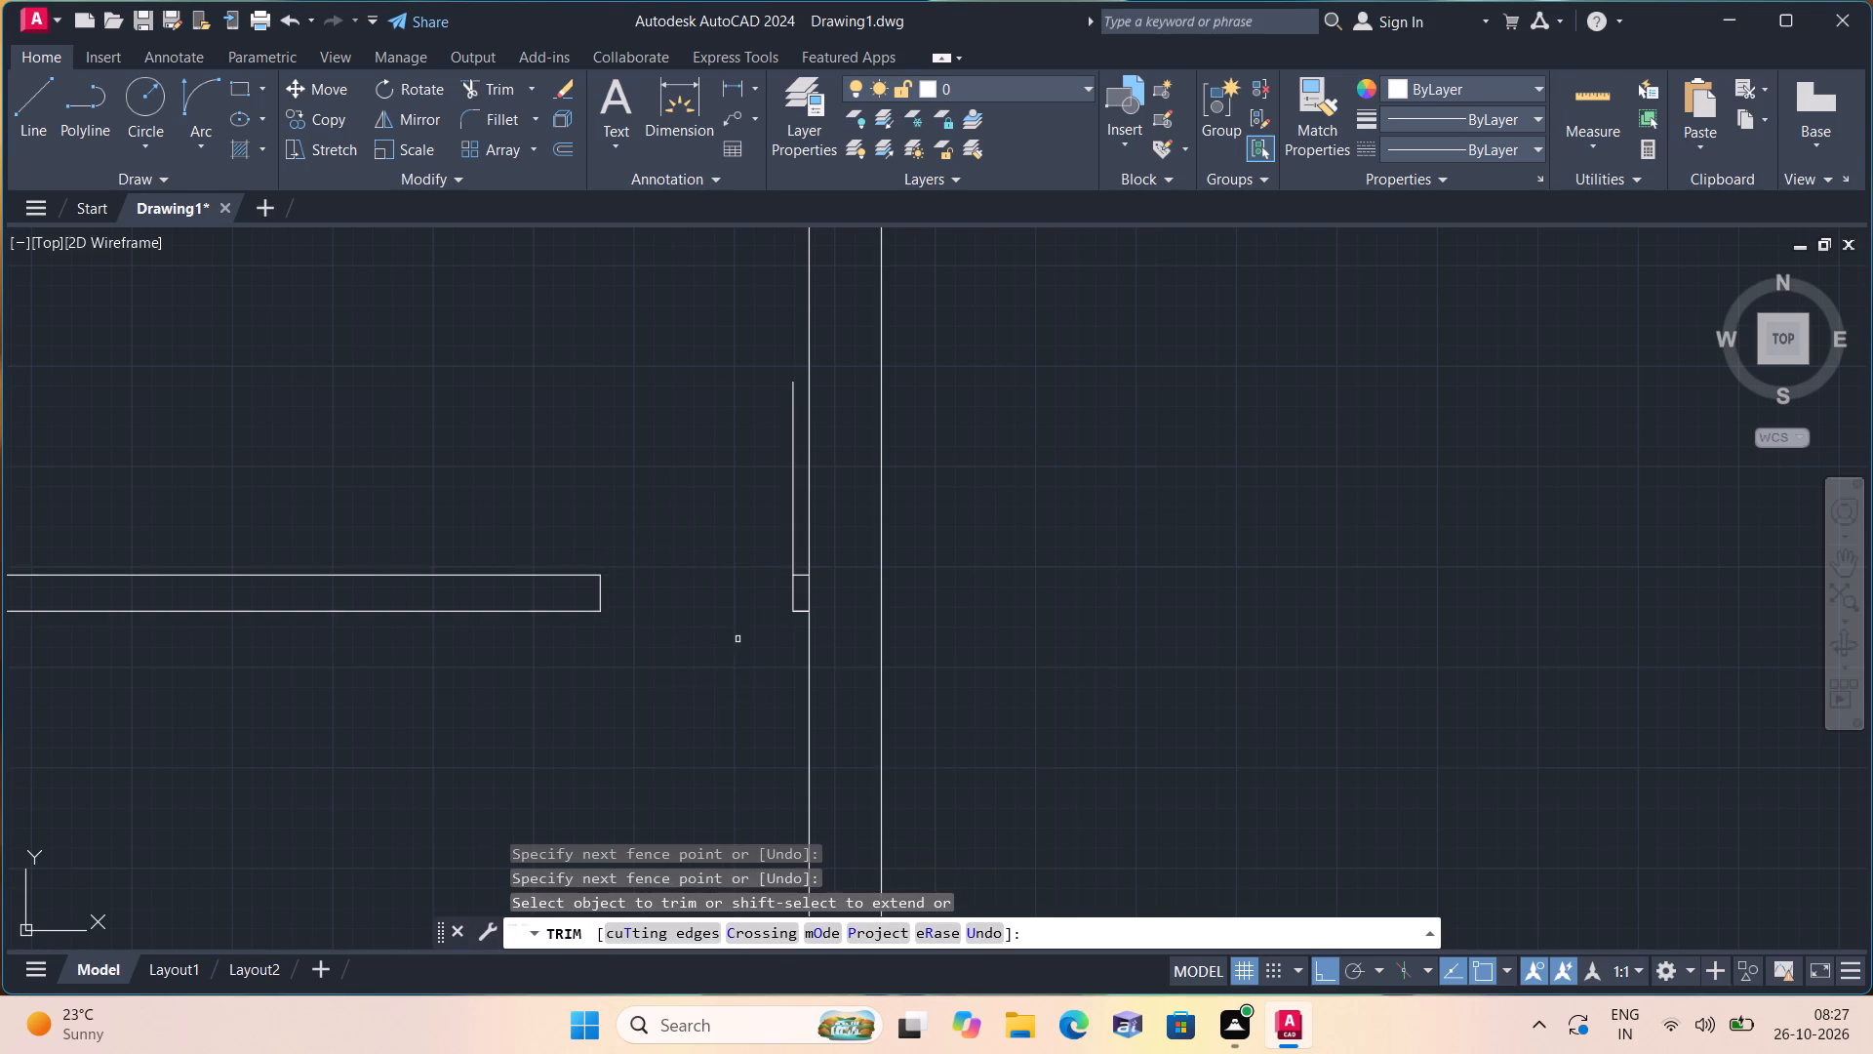
scroll(758, 623, up, 1)
click(826, 603)
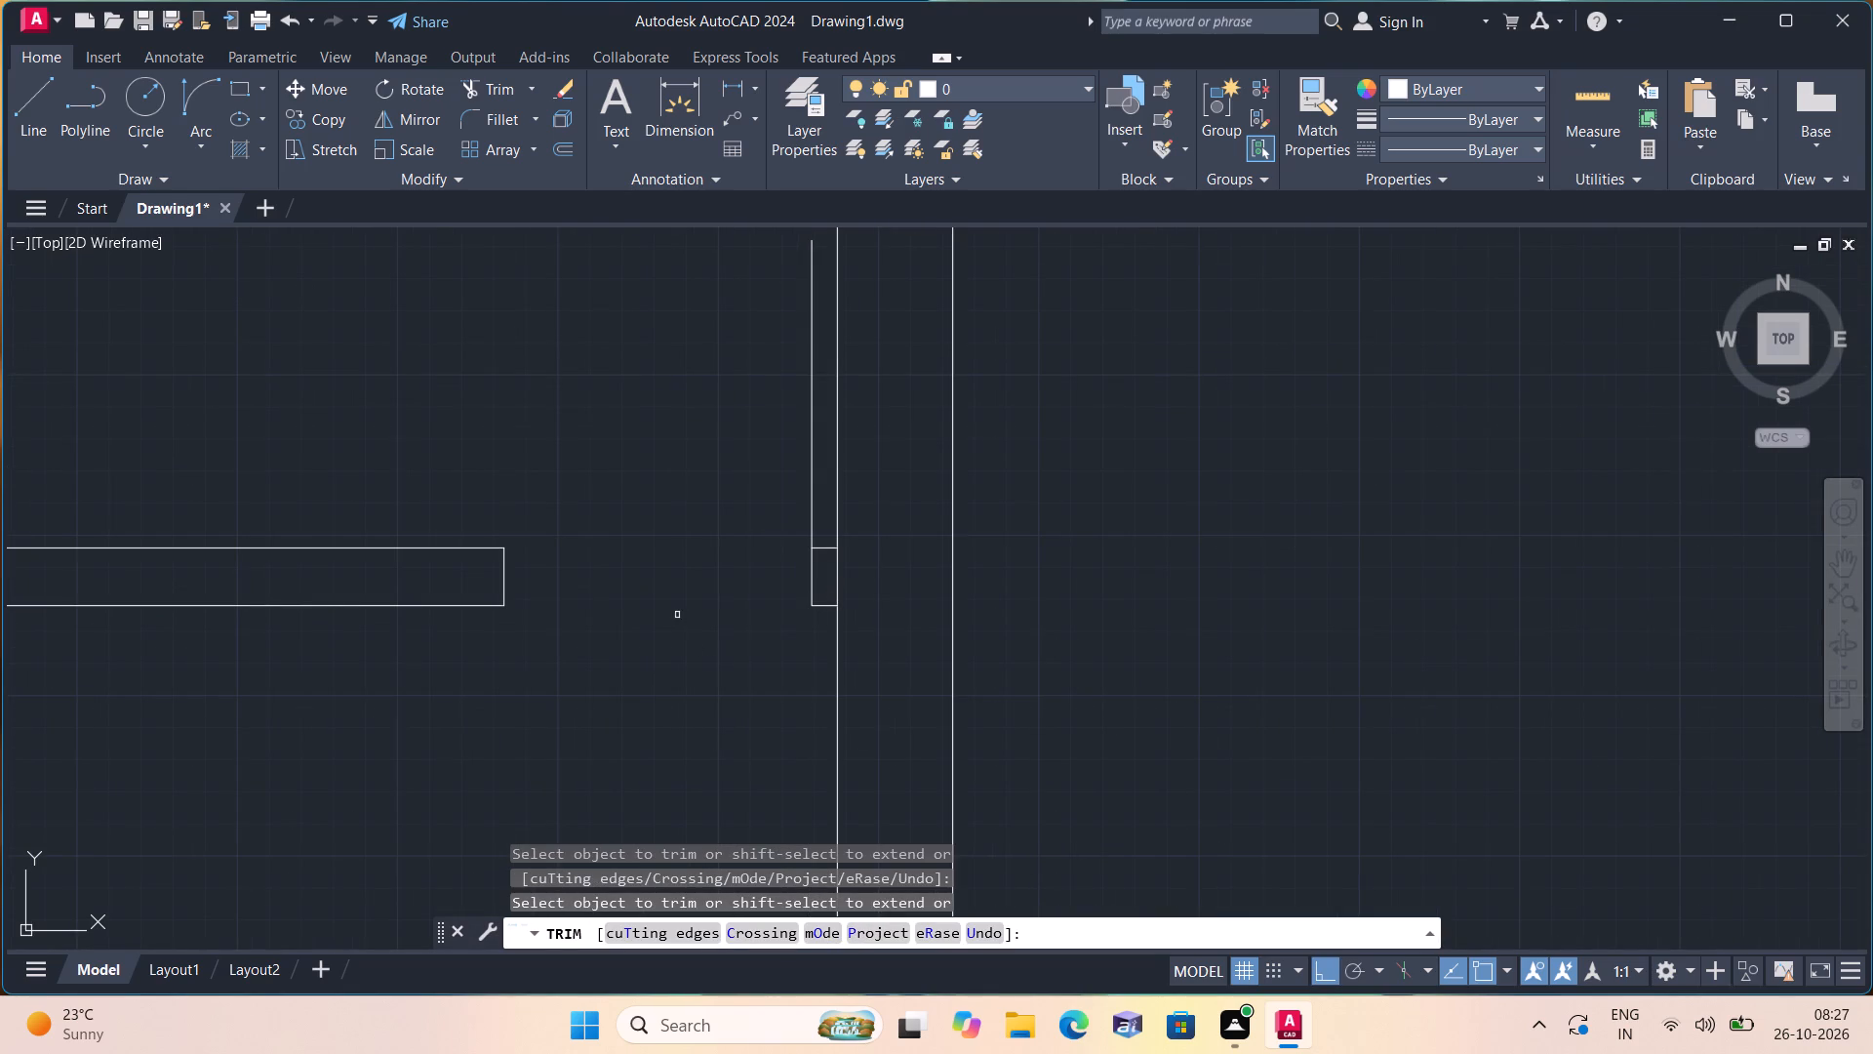
key(Escape)
Draw the door swing with a Start, End, Direction arc from the leaf's upper end to the opposite jamb's upper corner.
click(208, 141)
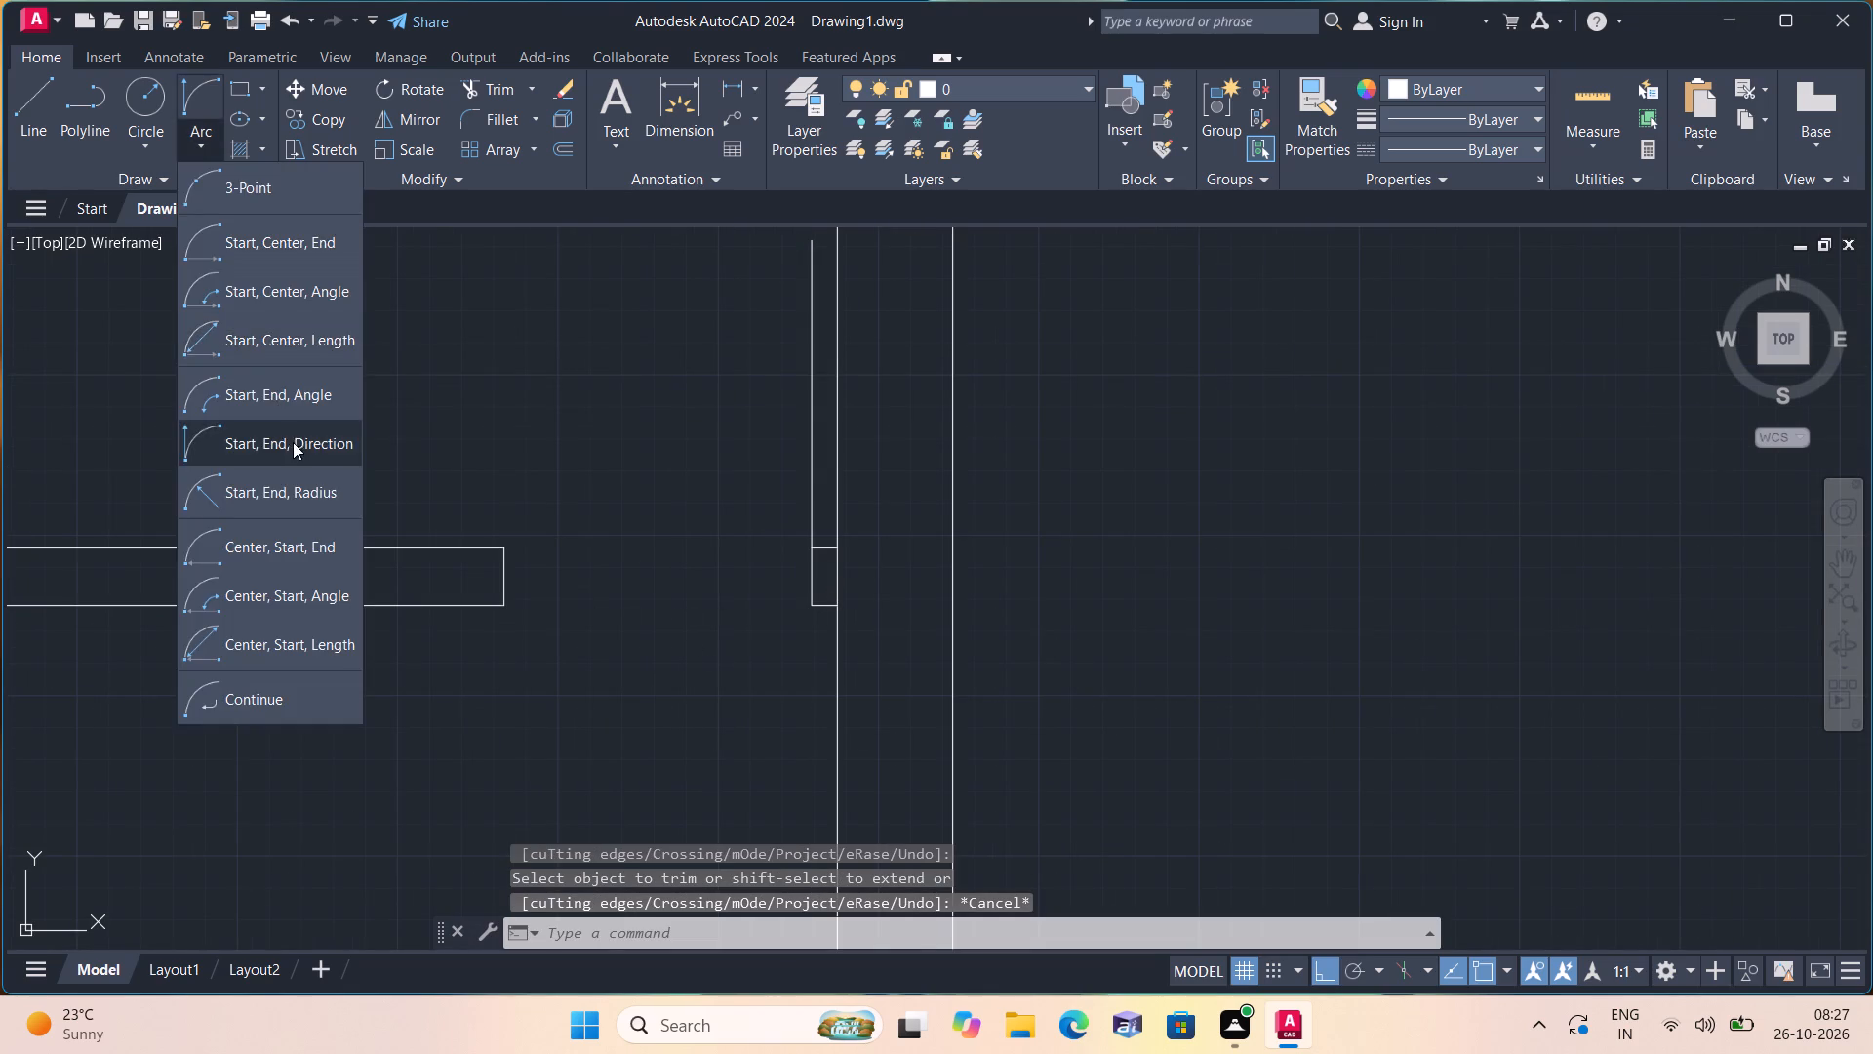
click(293, 443)
click(816, 240)
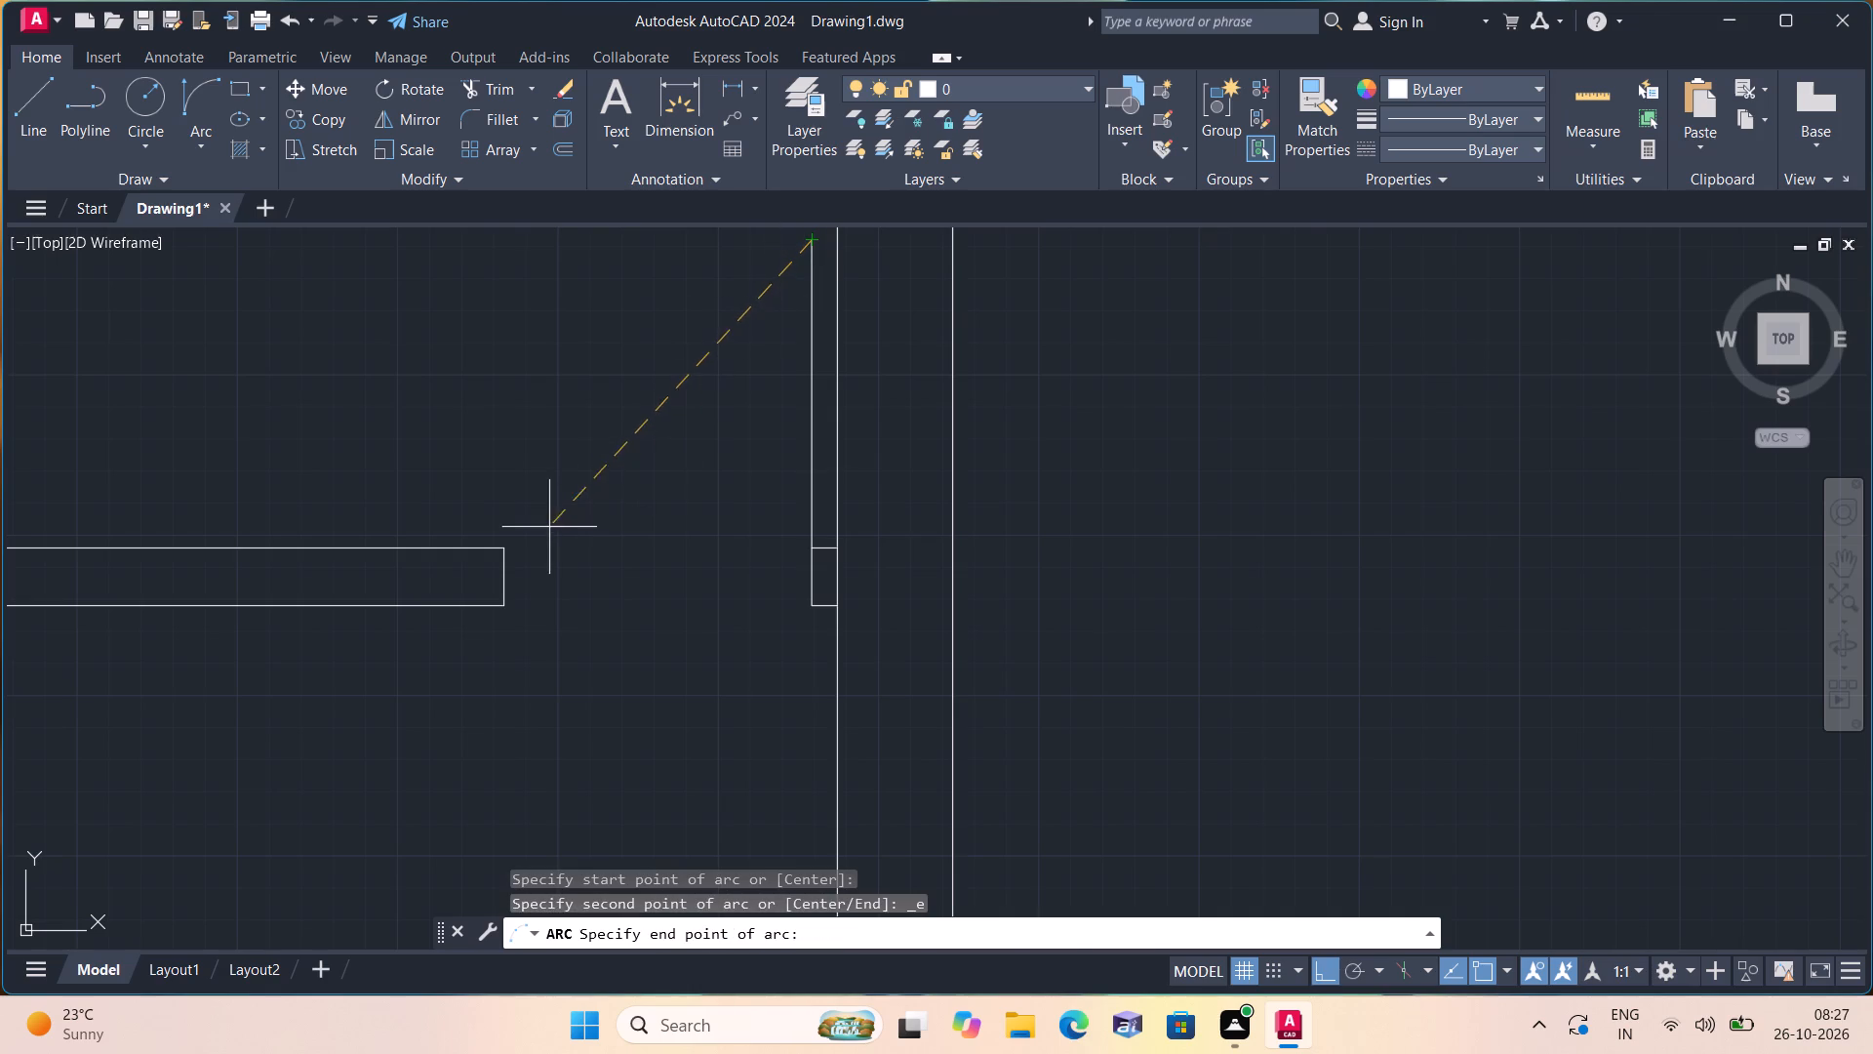
click(511, 544)
click(472, 481)
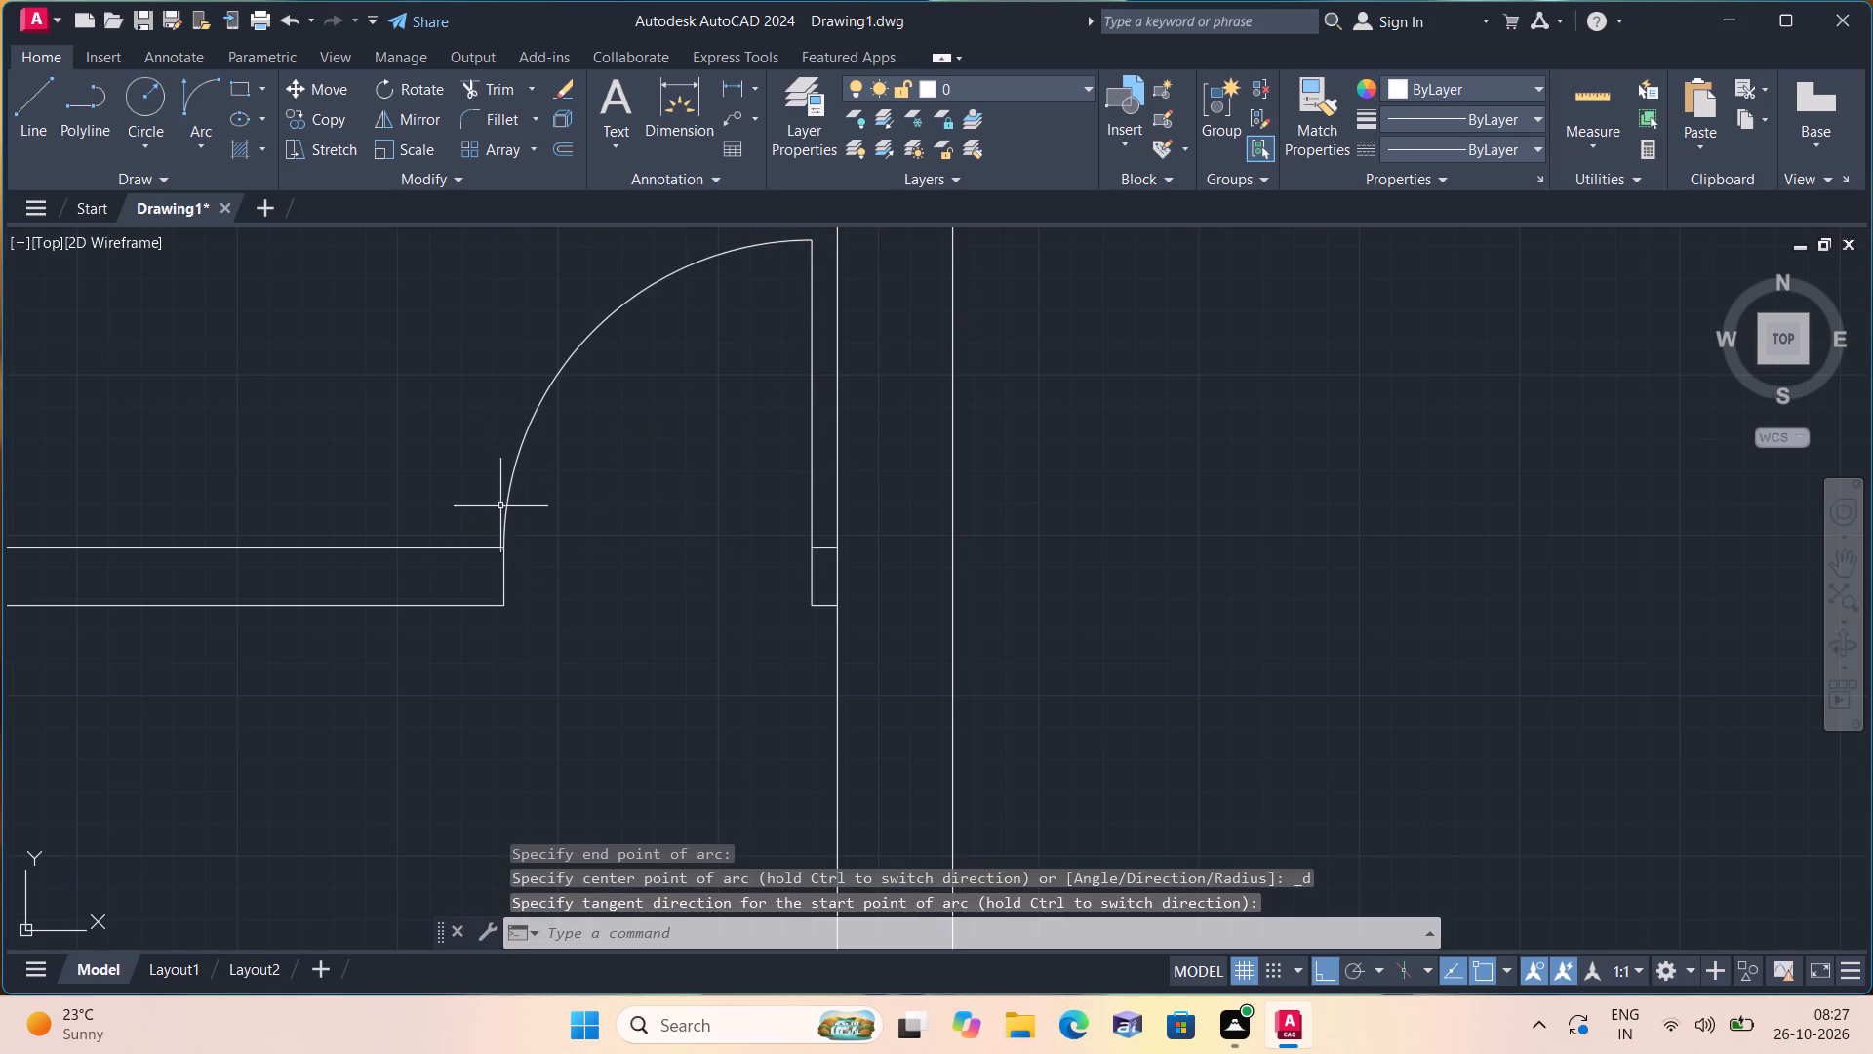
Draw a short line across the lowest partition just left of its doorway.
middle_drag(521, 527, 582, 458)
scroll(521, 520, down, 1)
scroll(591, 445, down, 1)
scroll(525, 516, down, 2)
middle_drag(519, 518, 705, 407)
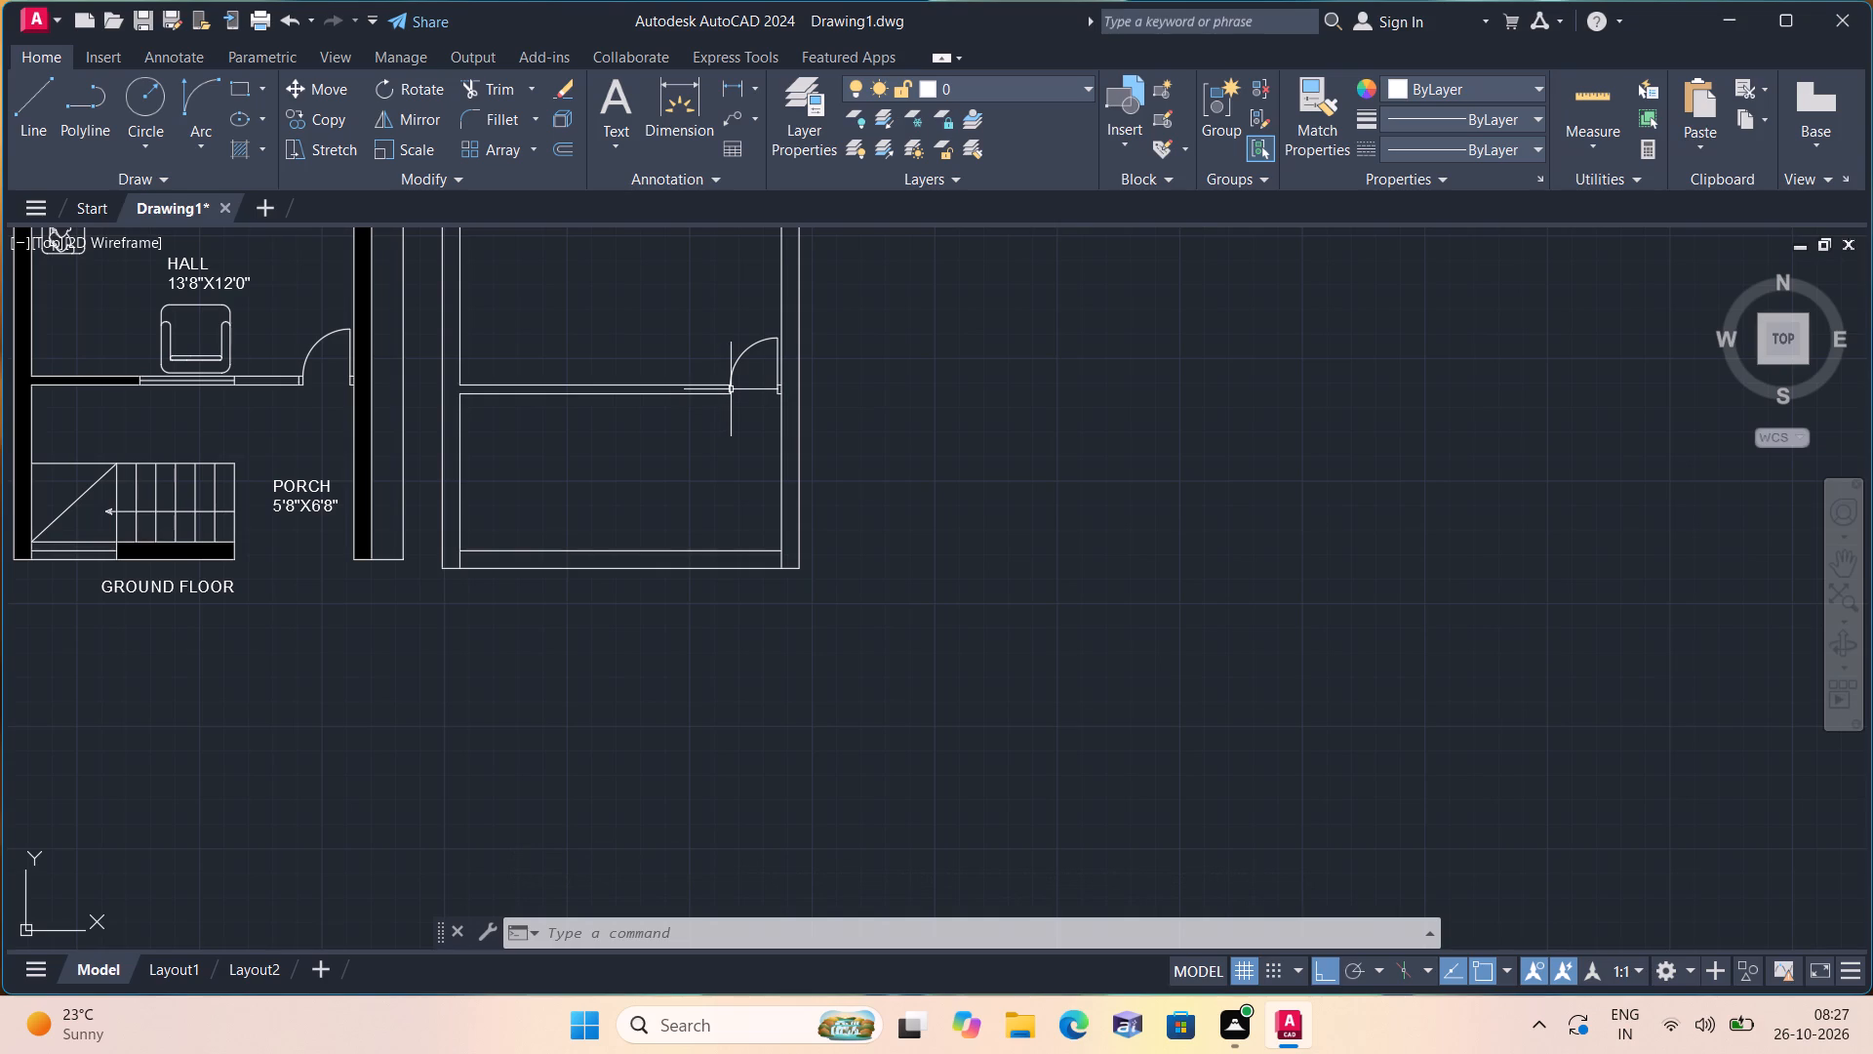
key(l)
key(space)
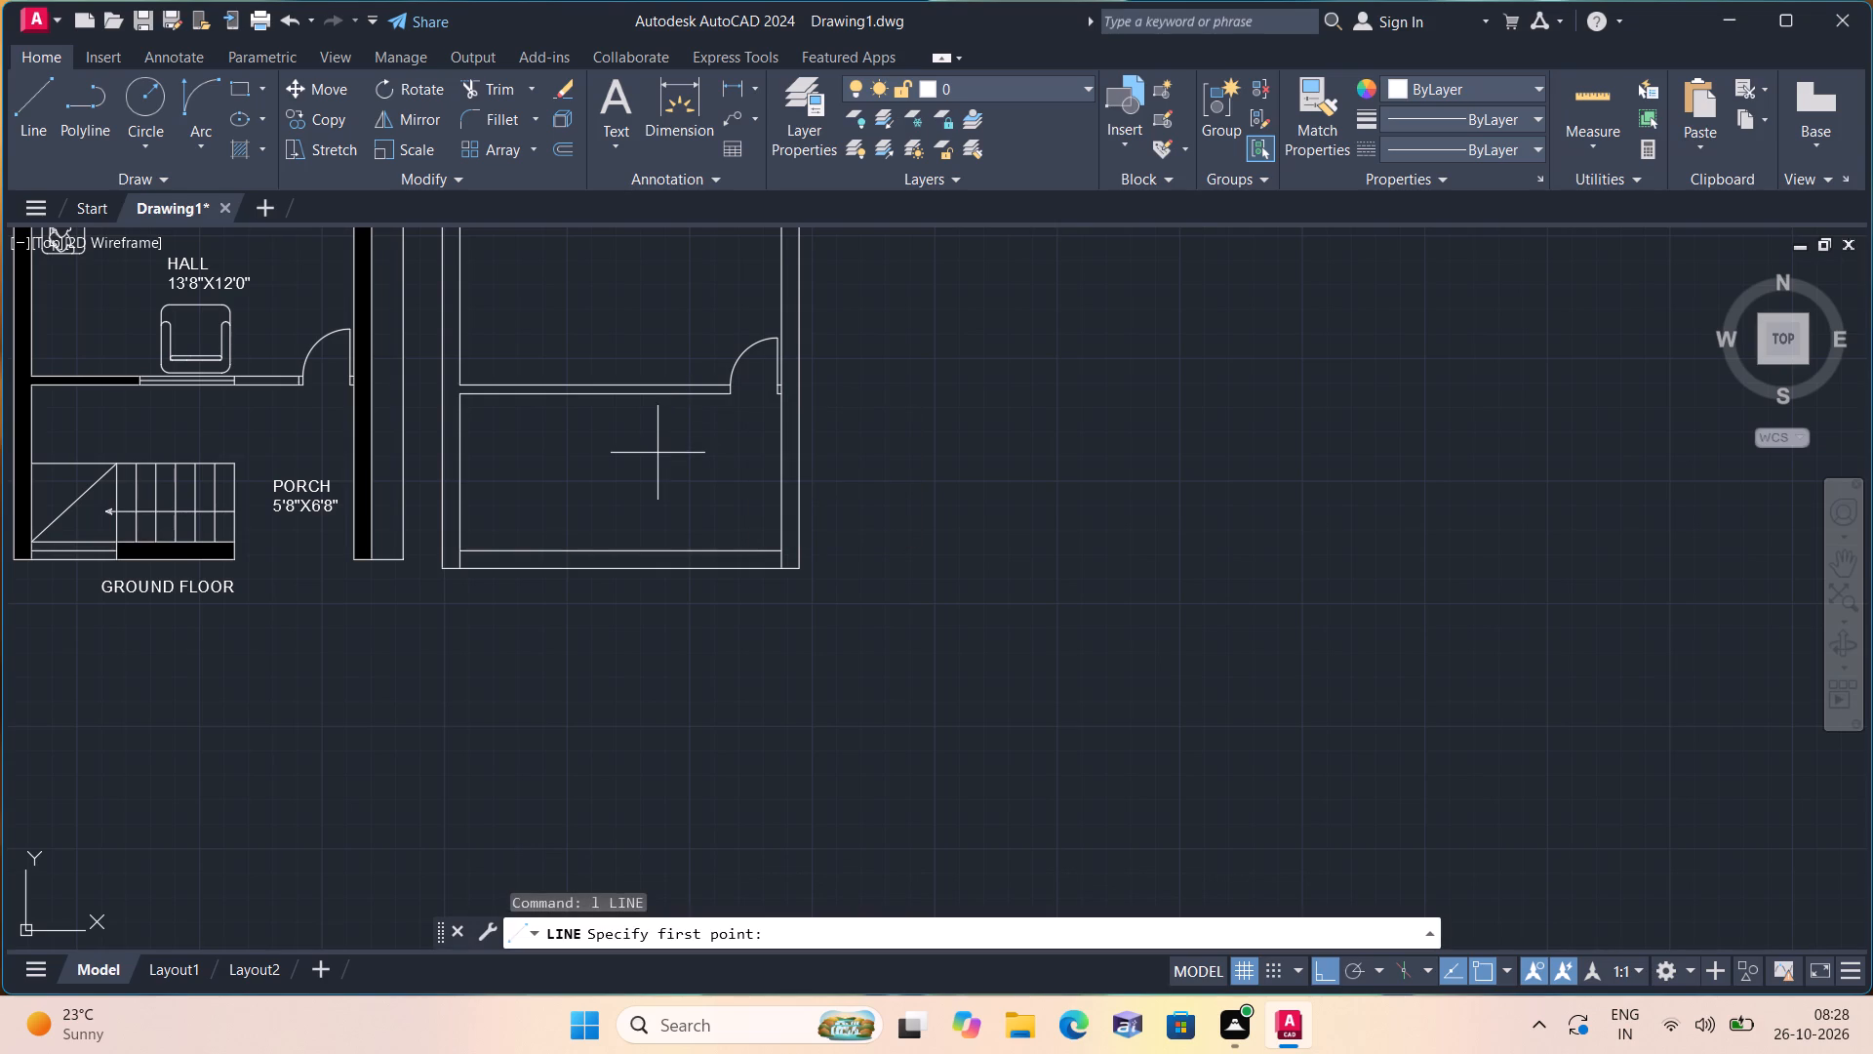
scroll(652, 446, up, 2)
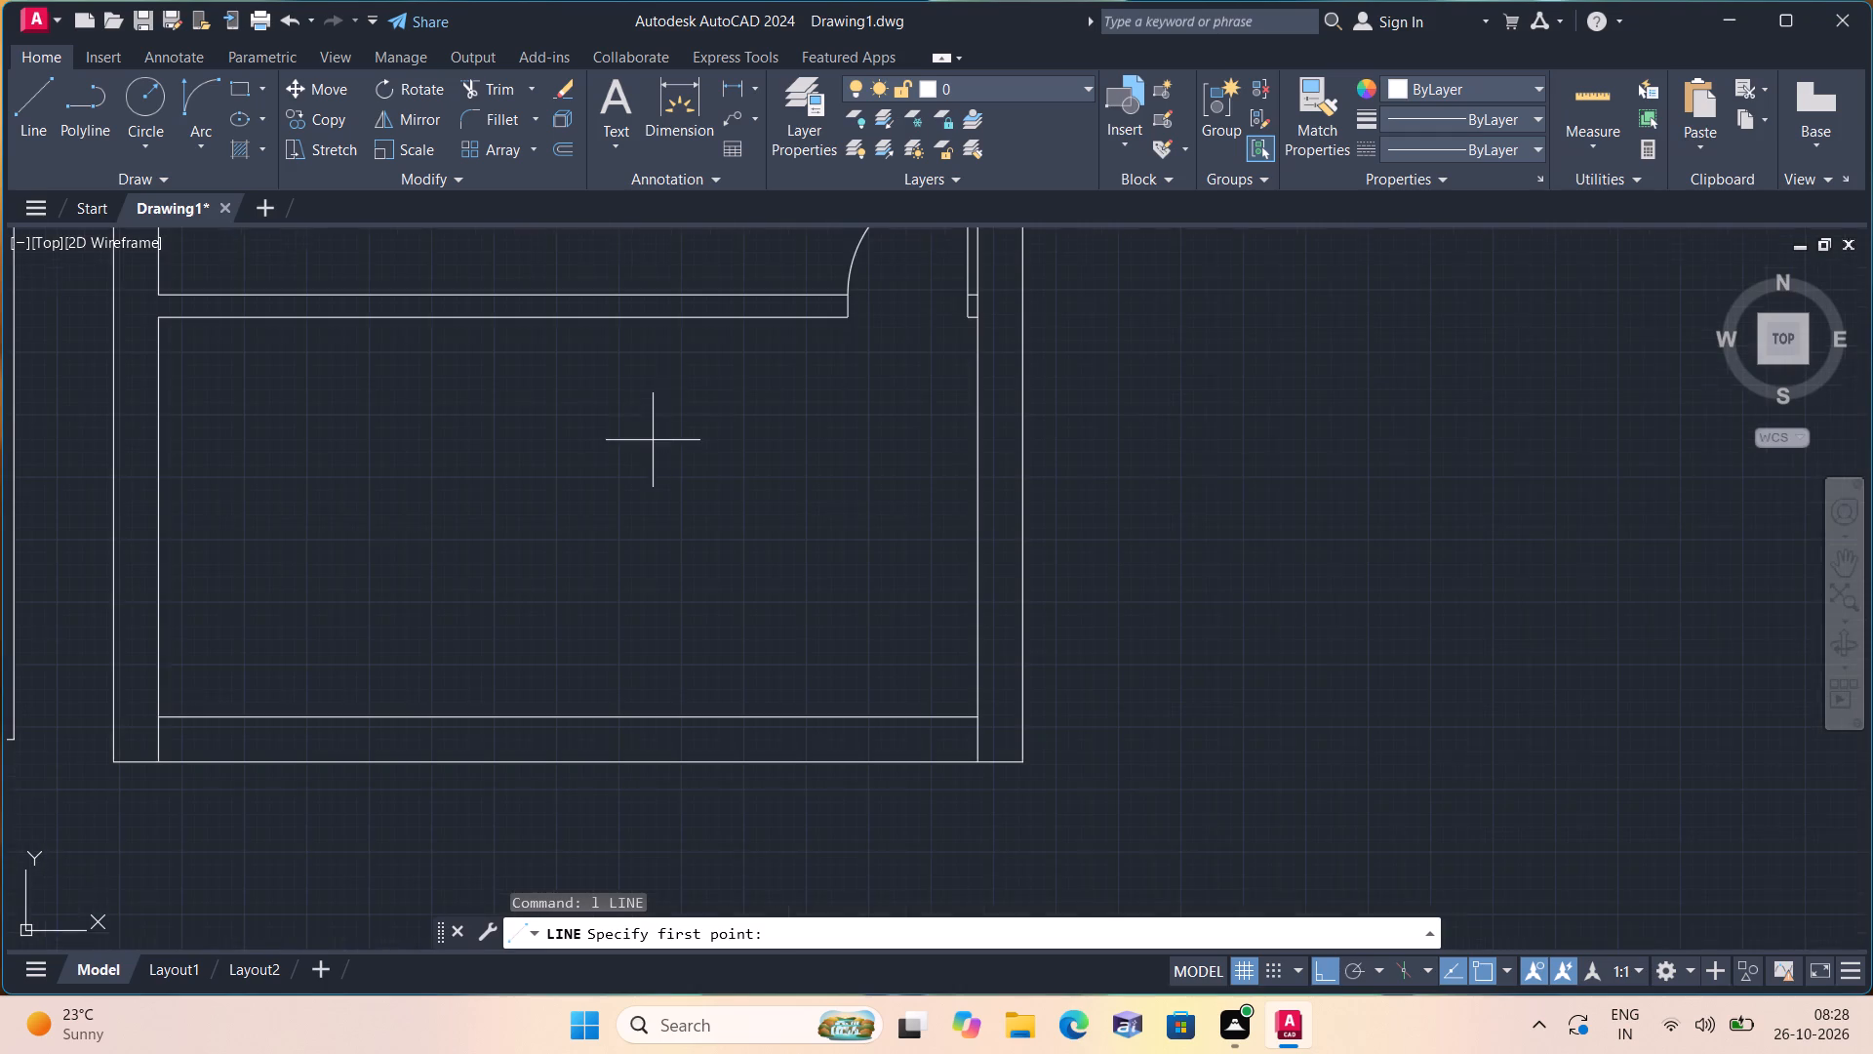
scroll(696, 382, down, 1)
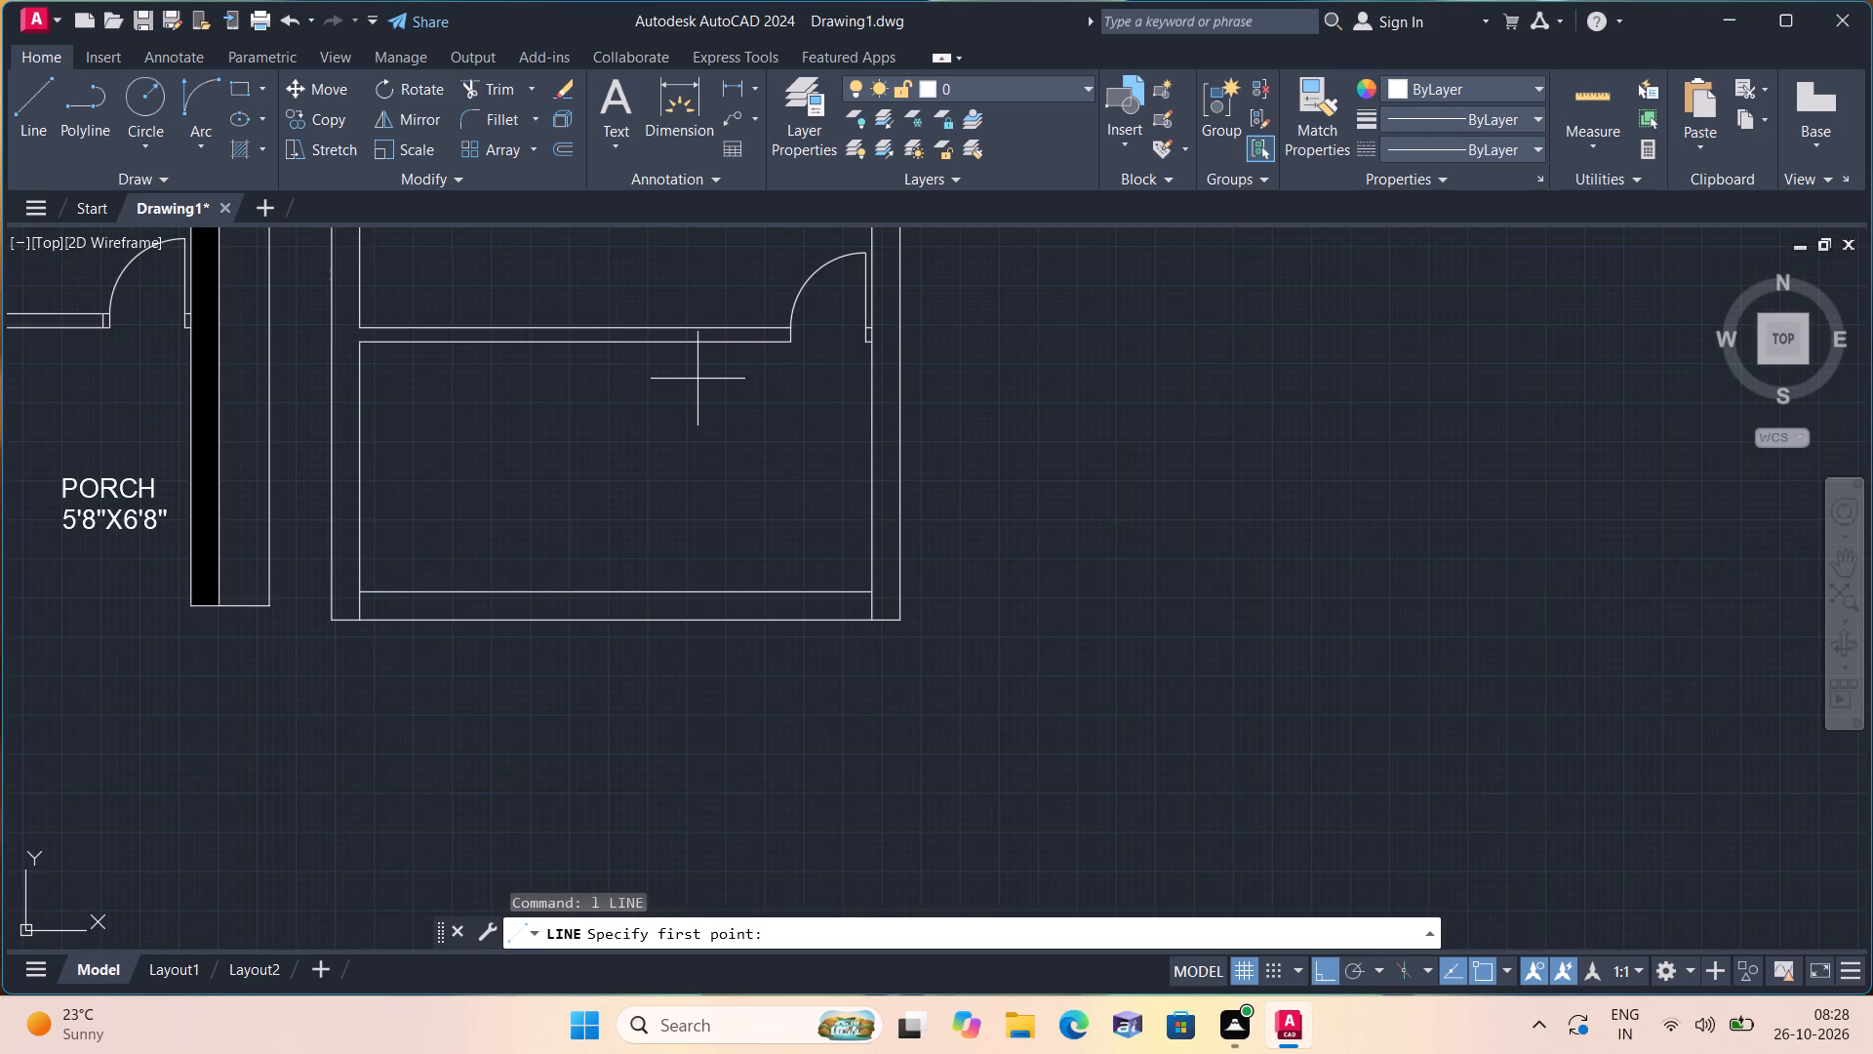
scroll(771, 328, up, 1)
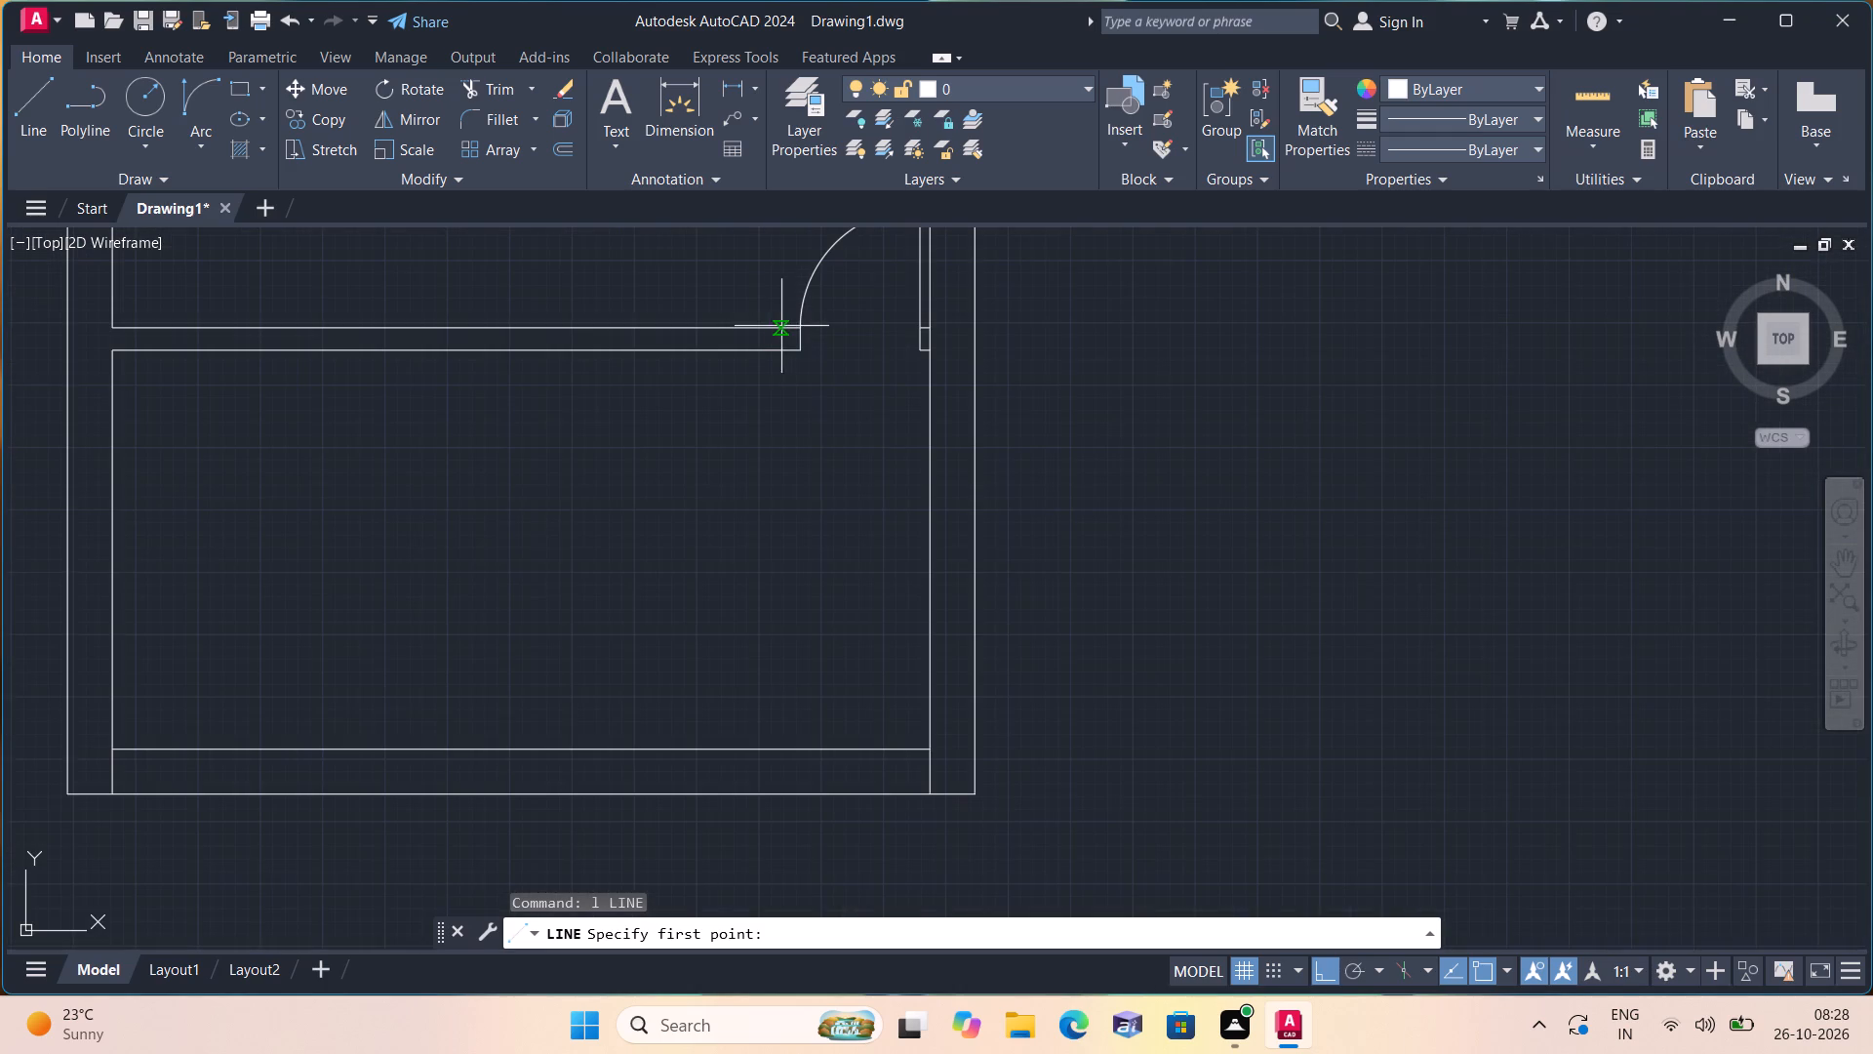
click(777, 329)
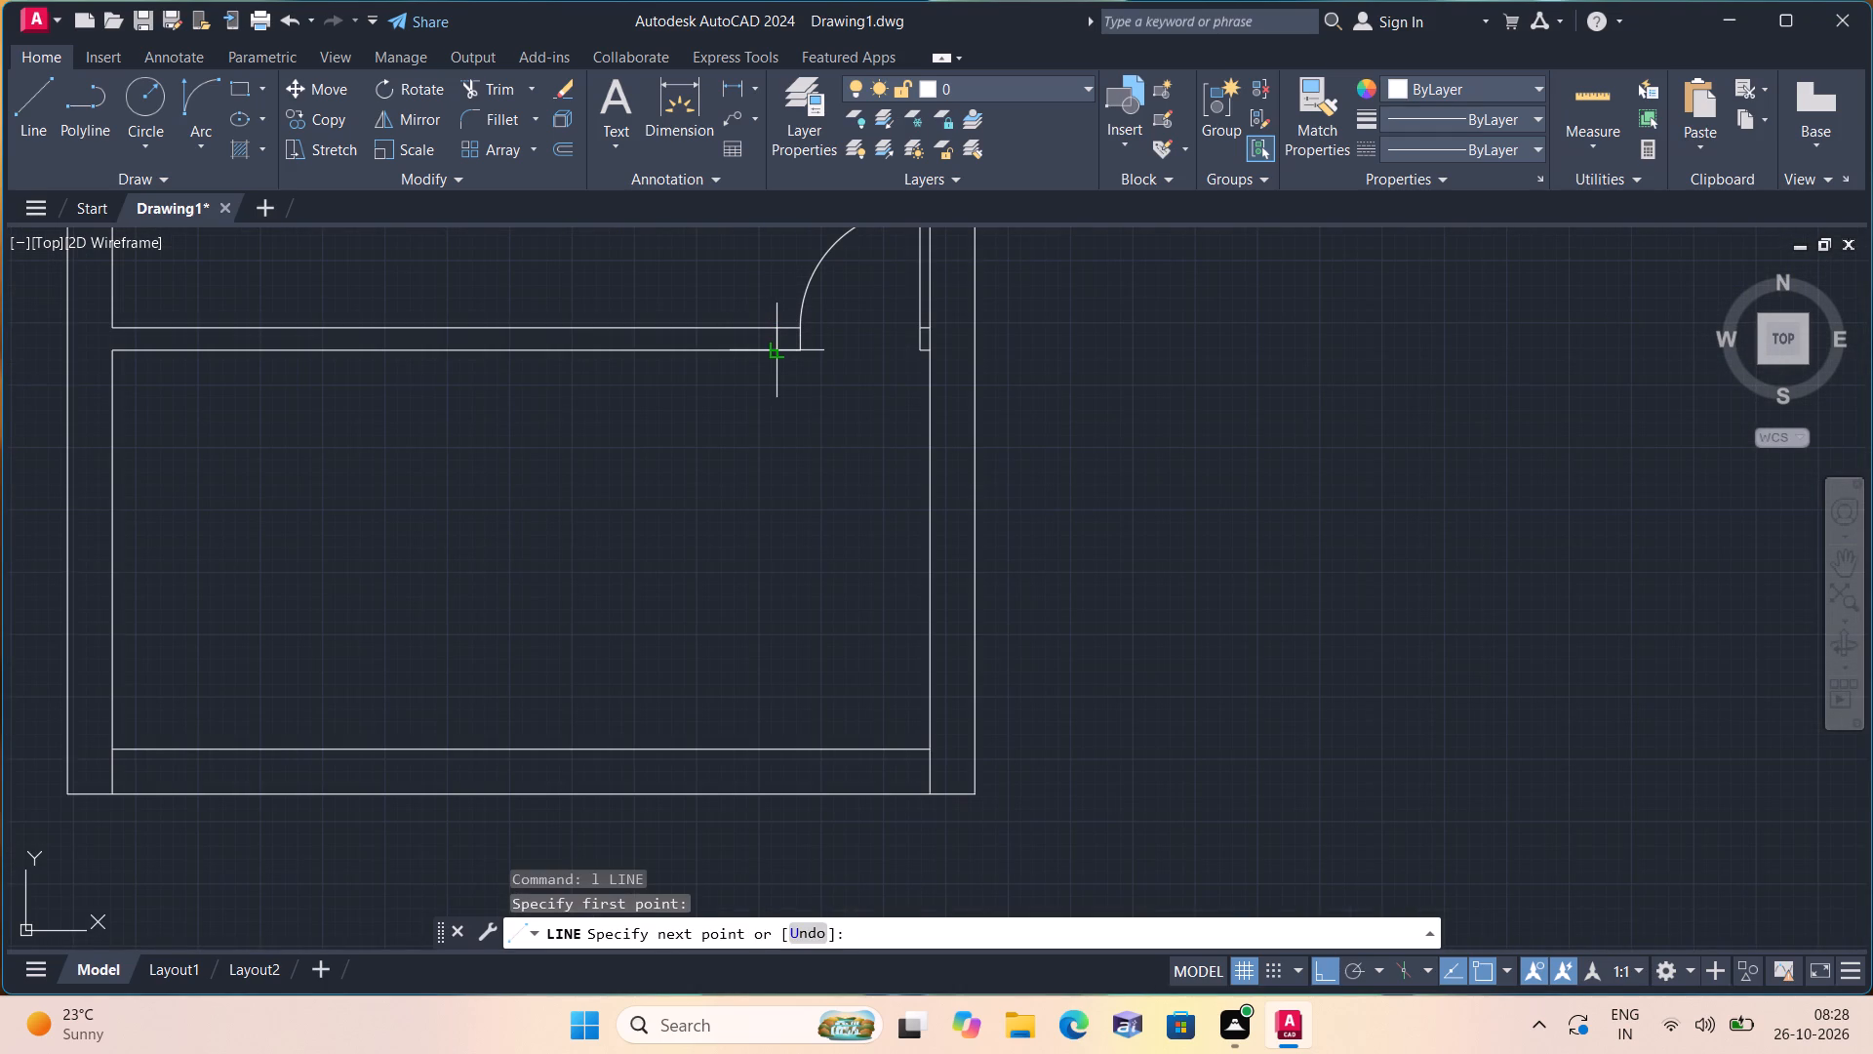
click(778, 345)
key(space)
Draw a window in the lowest partition with two end lines across it and a centre line joining their midpoints.
key(space)
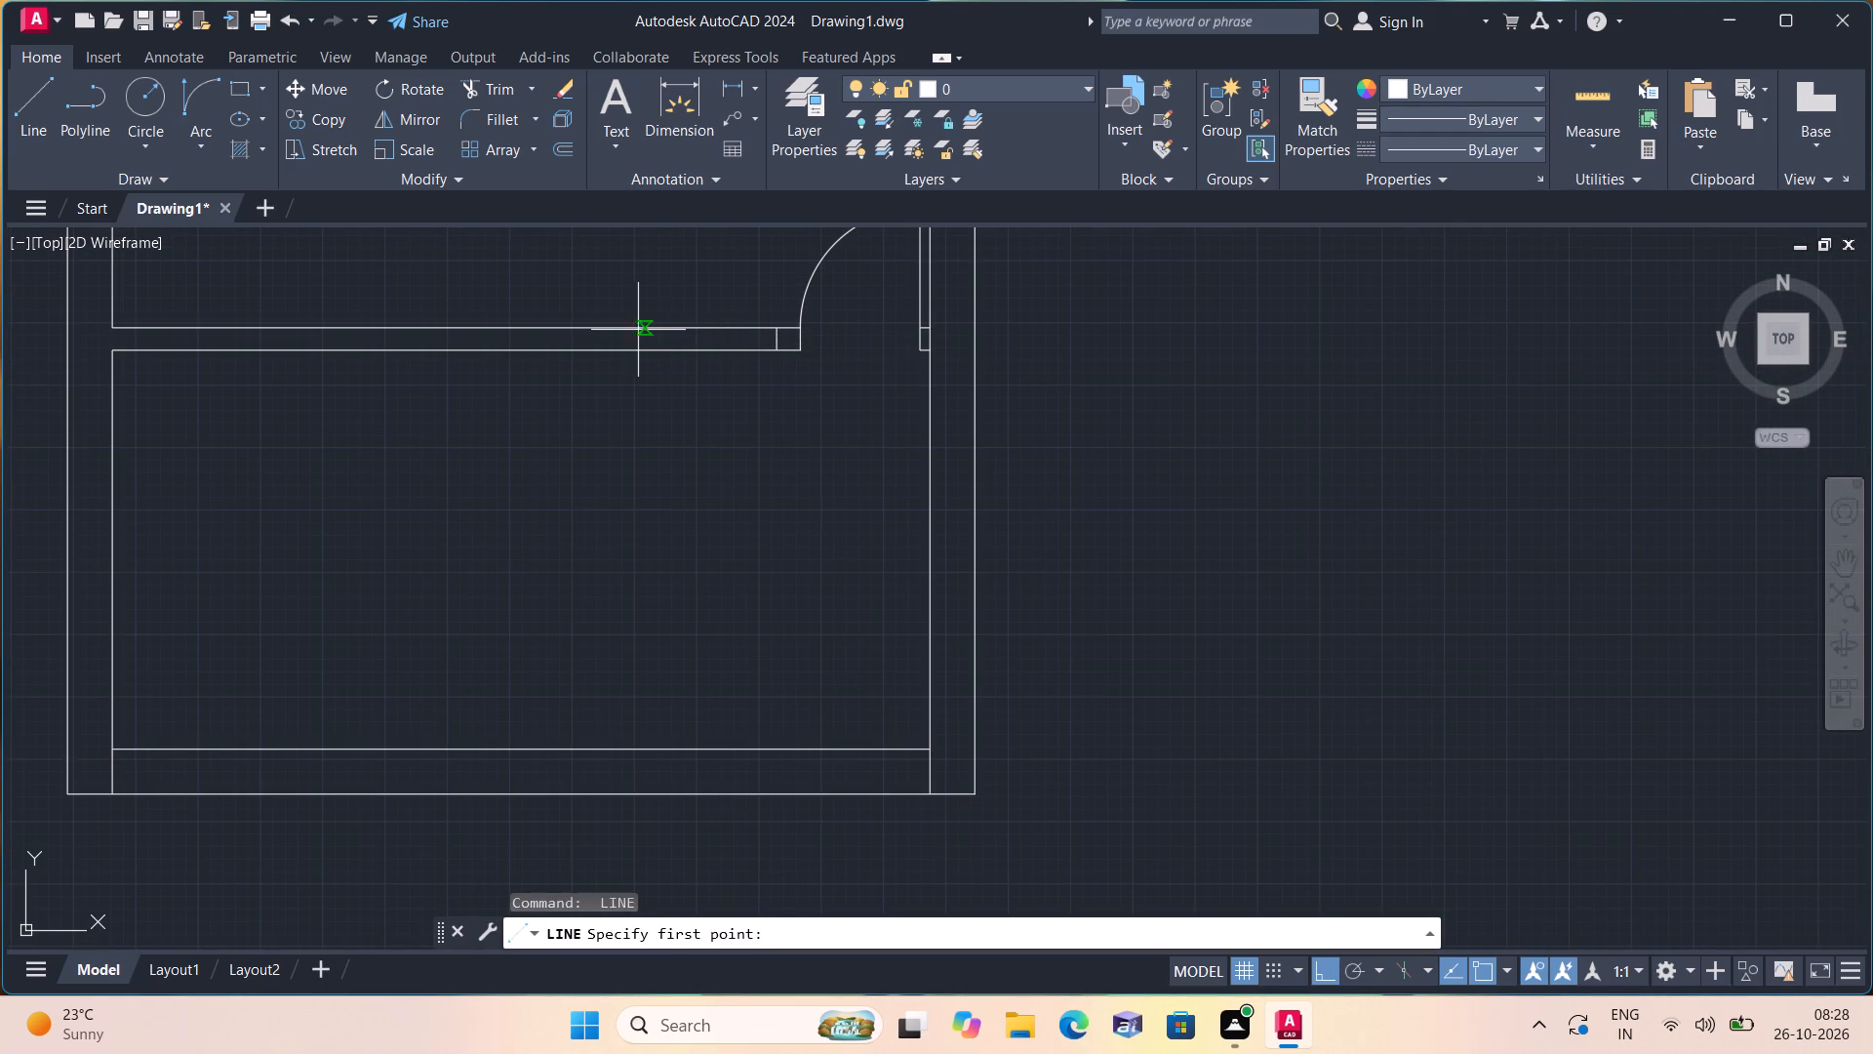
click(616, 331)
click(616, 347)
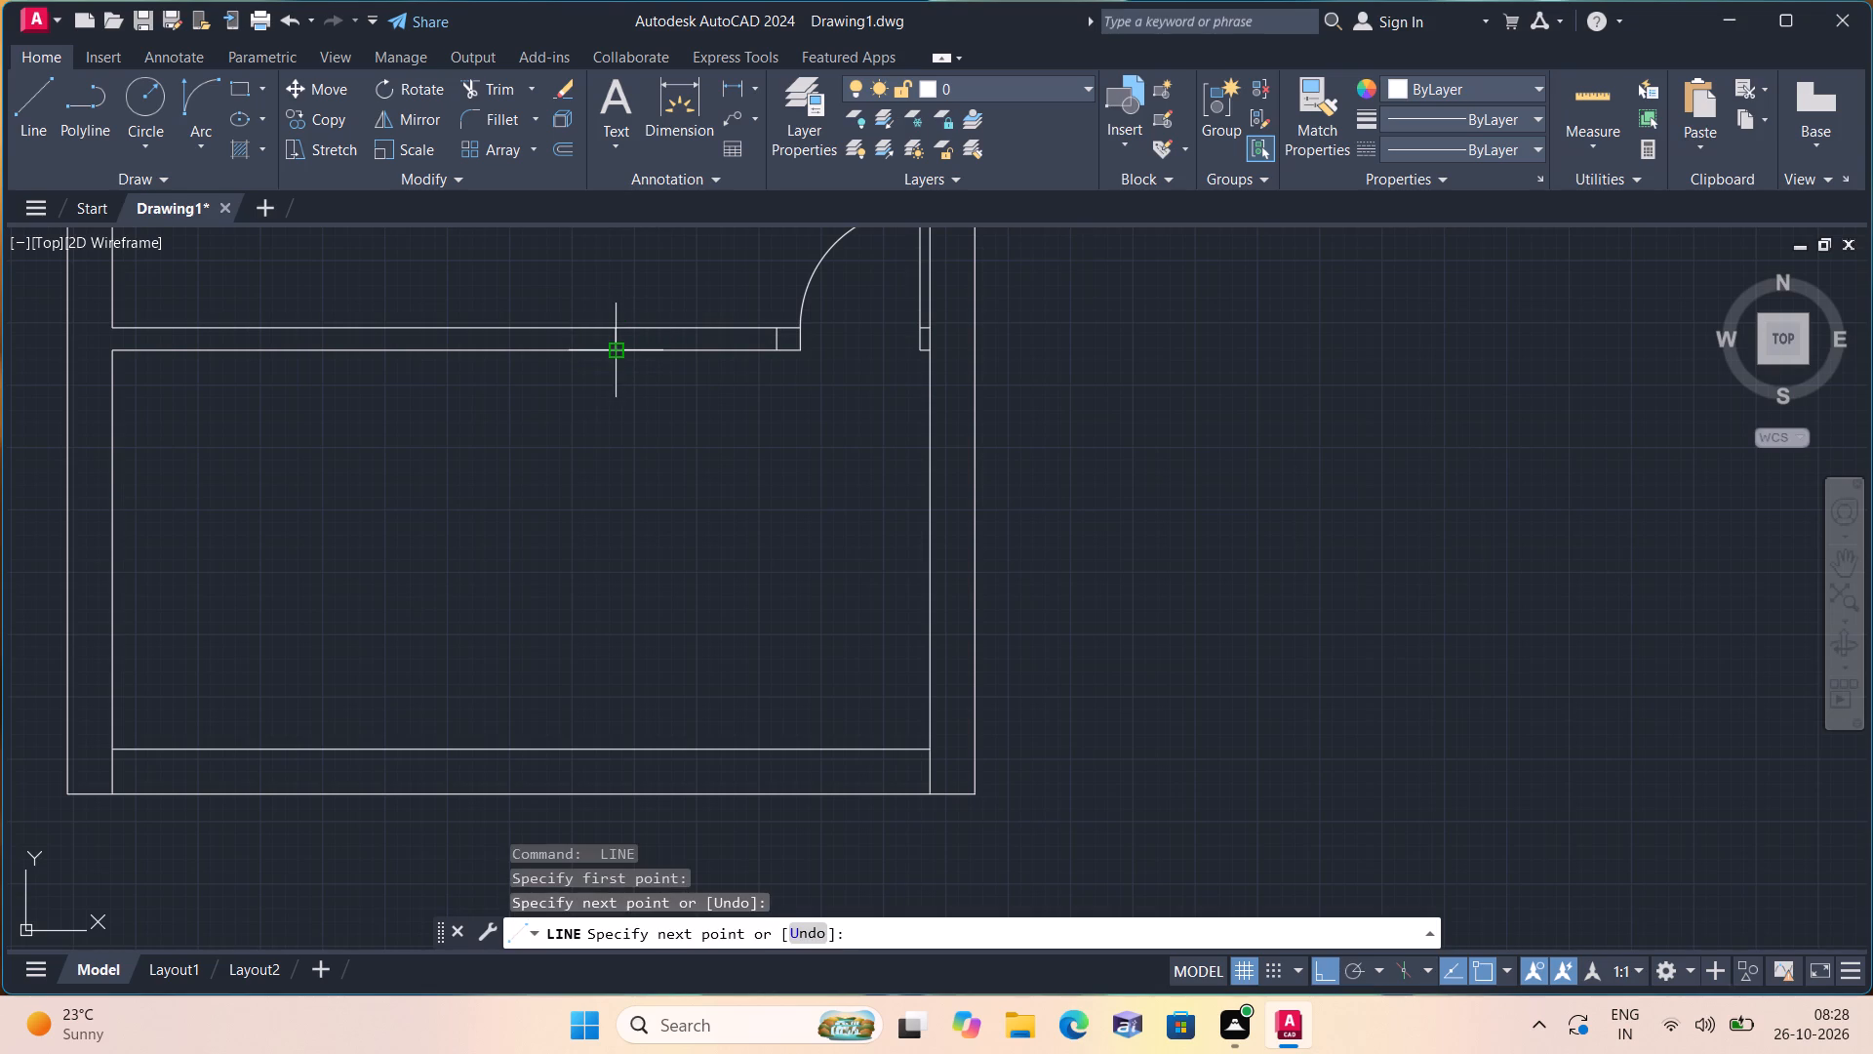
key(space)
key(space)
click(393, 333)
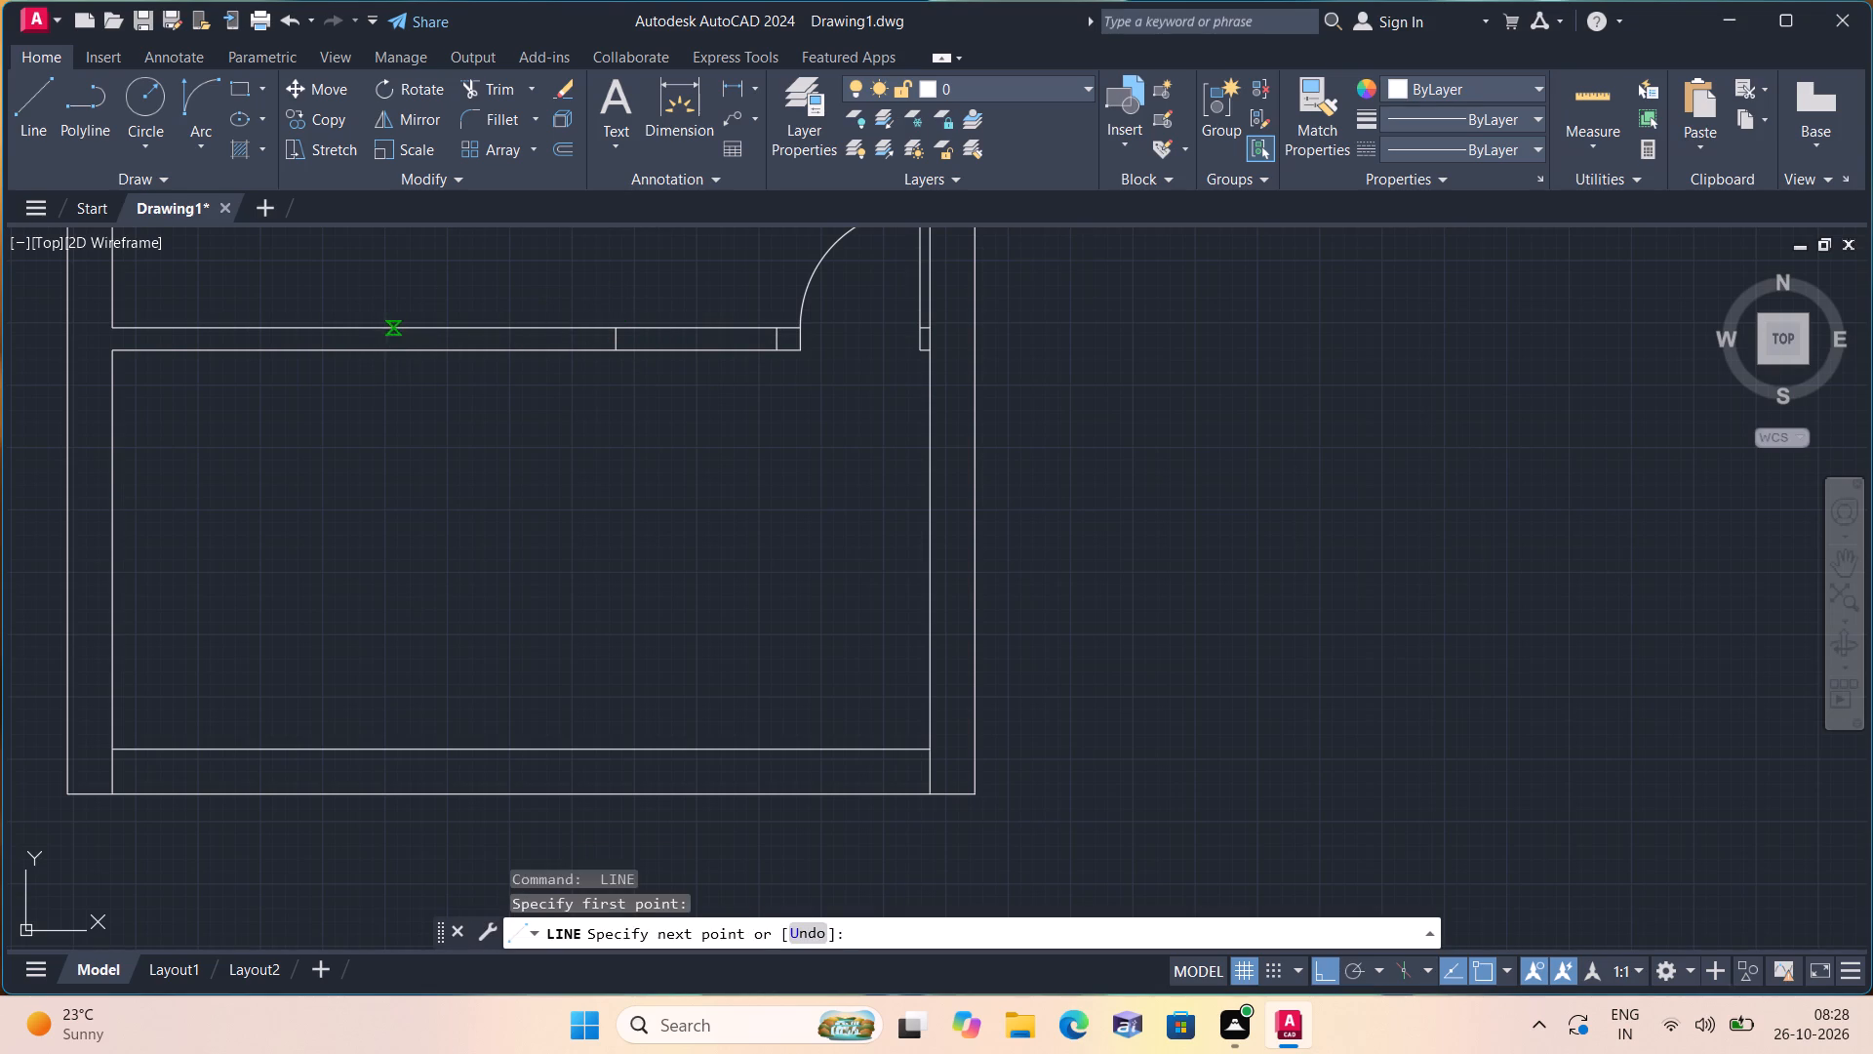
click(393, 351)
key(space)
scroll(394, 347, up, 2)
key(space)
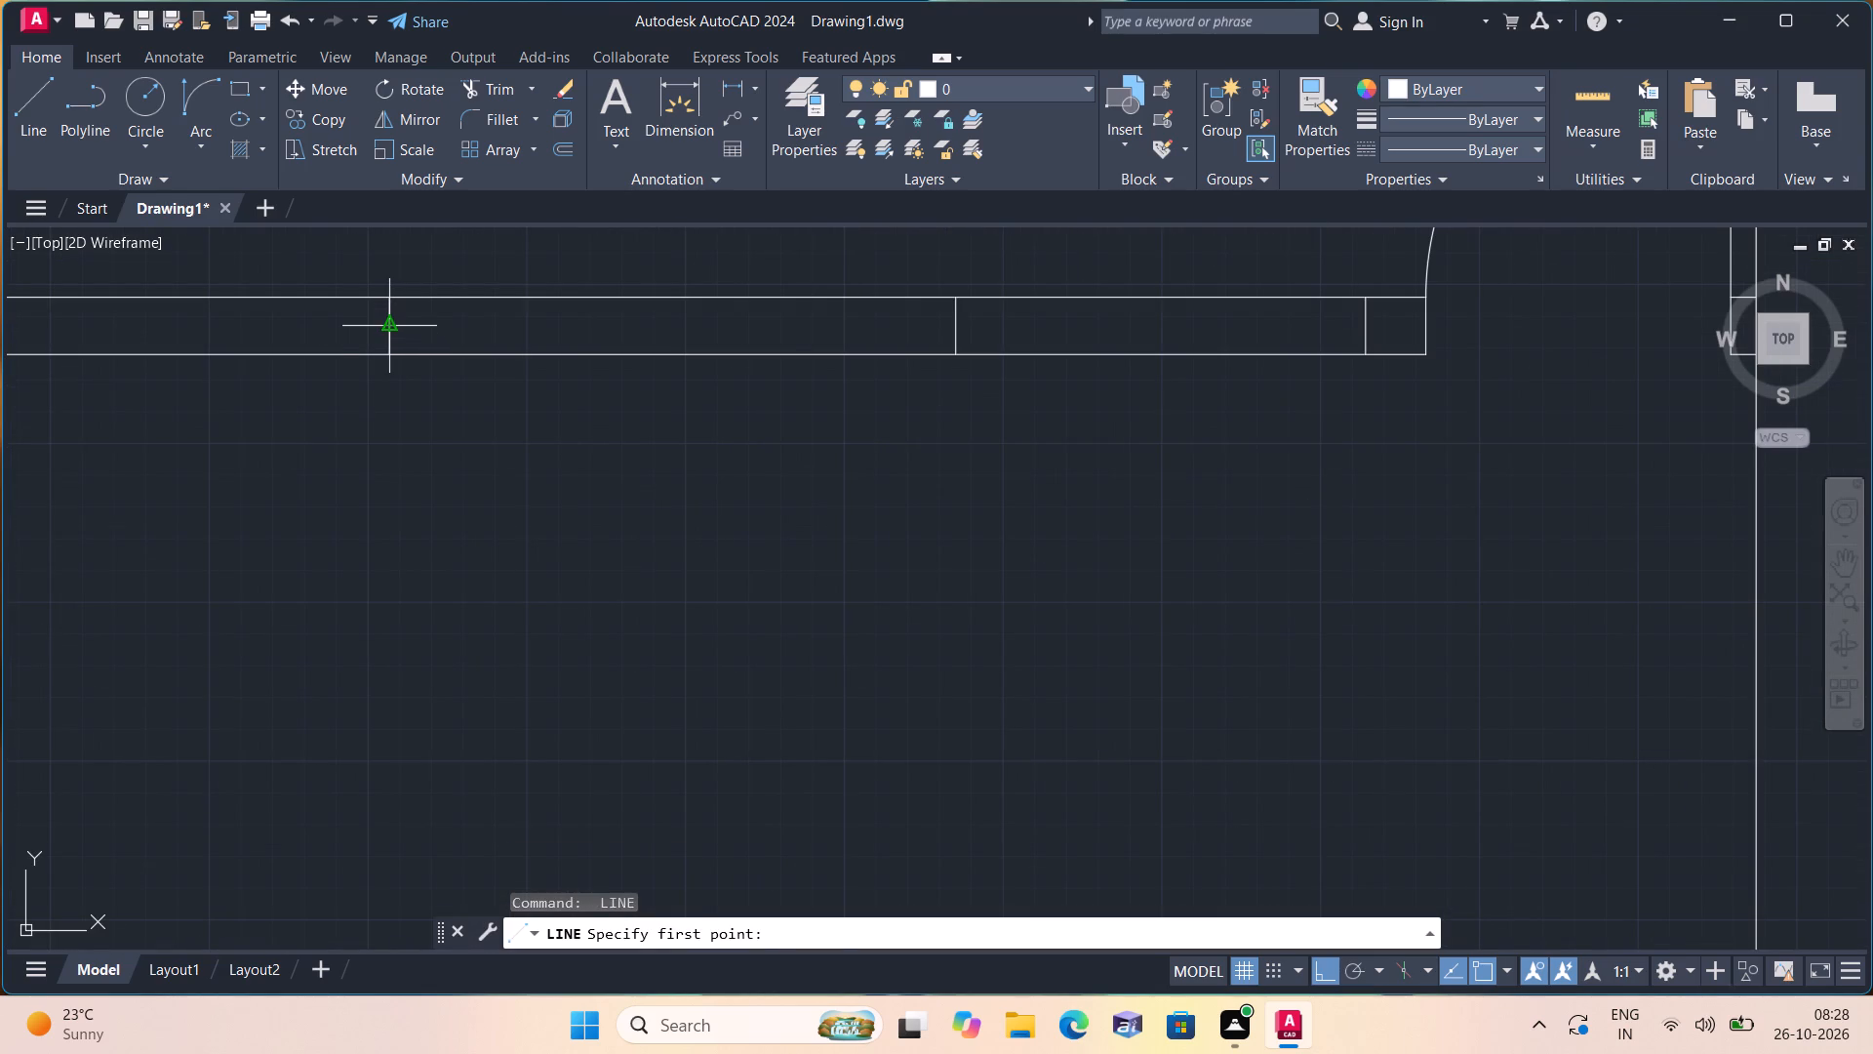
click(391, 326)
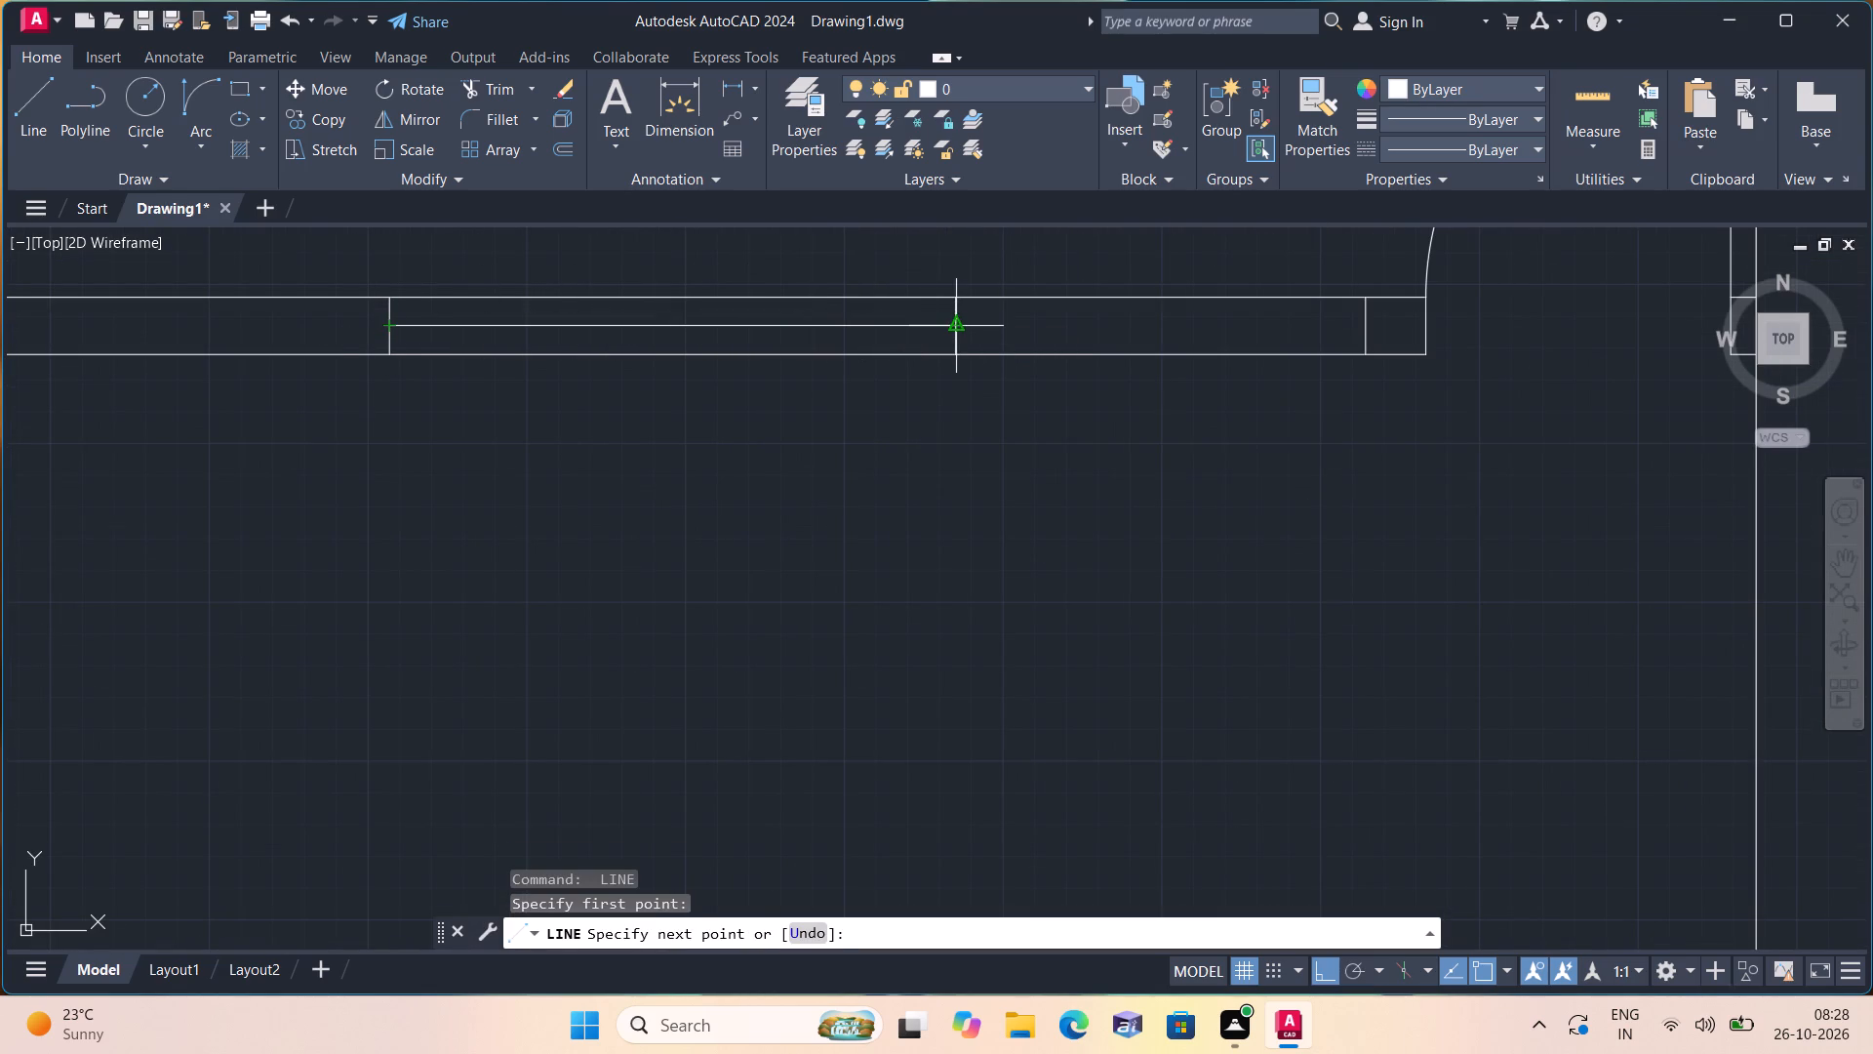
click(954, 325)
key(space)
Draw a vertical line from the window's lower right corner down to the outer line of the bottom wall.
scroll(930, 318, down, 3)
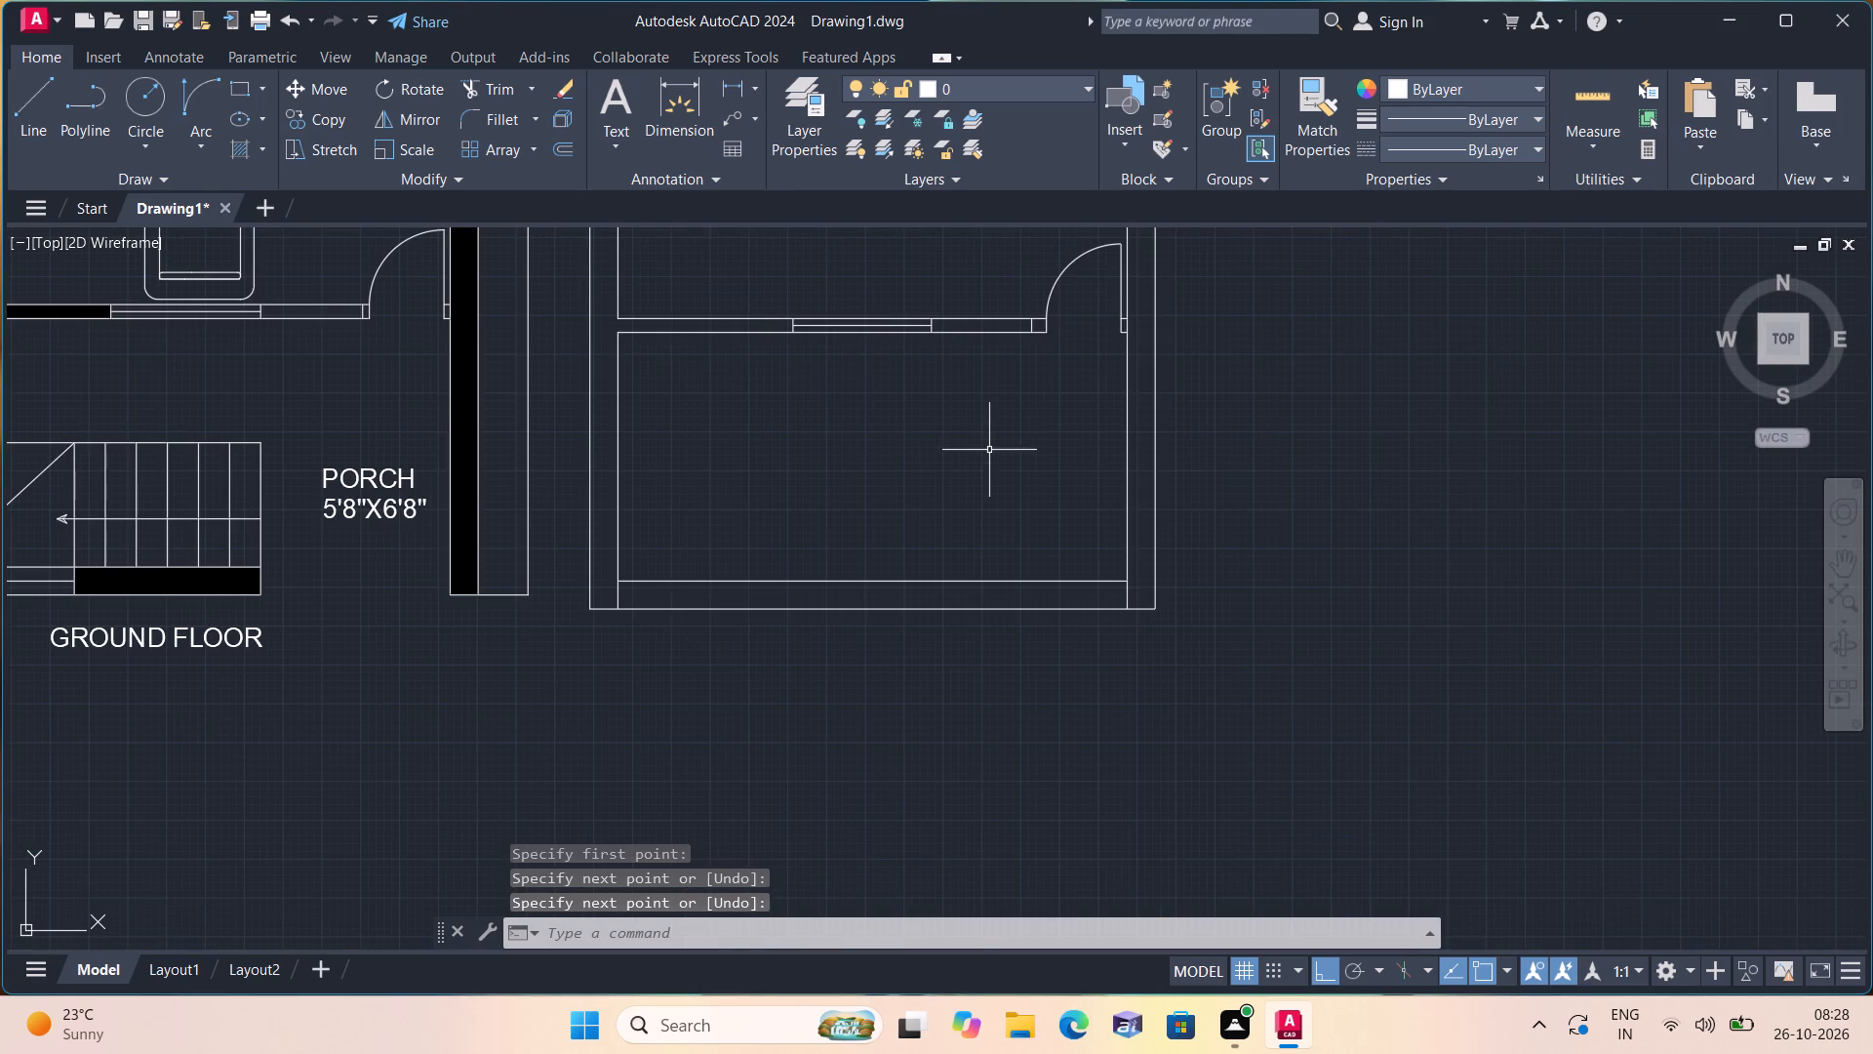
key(space)
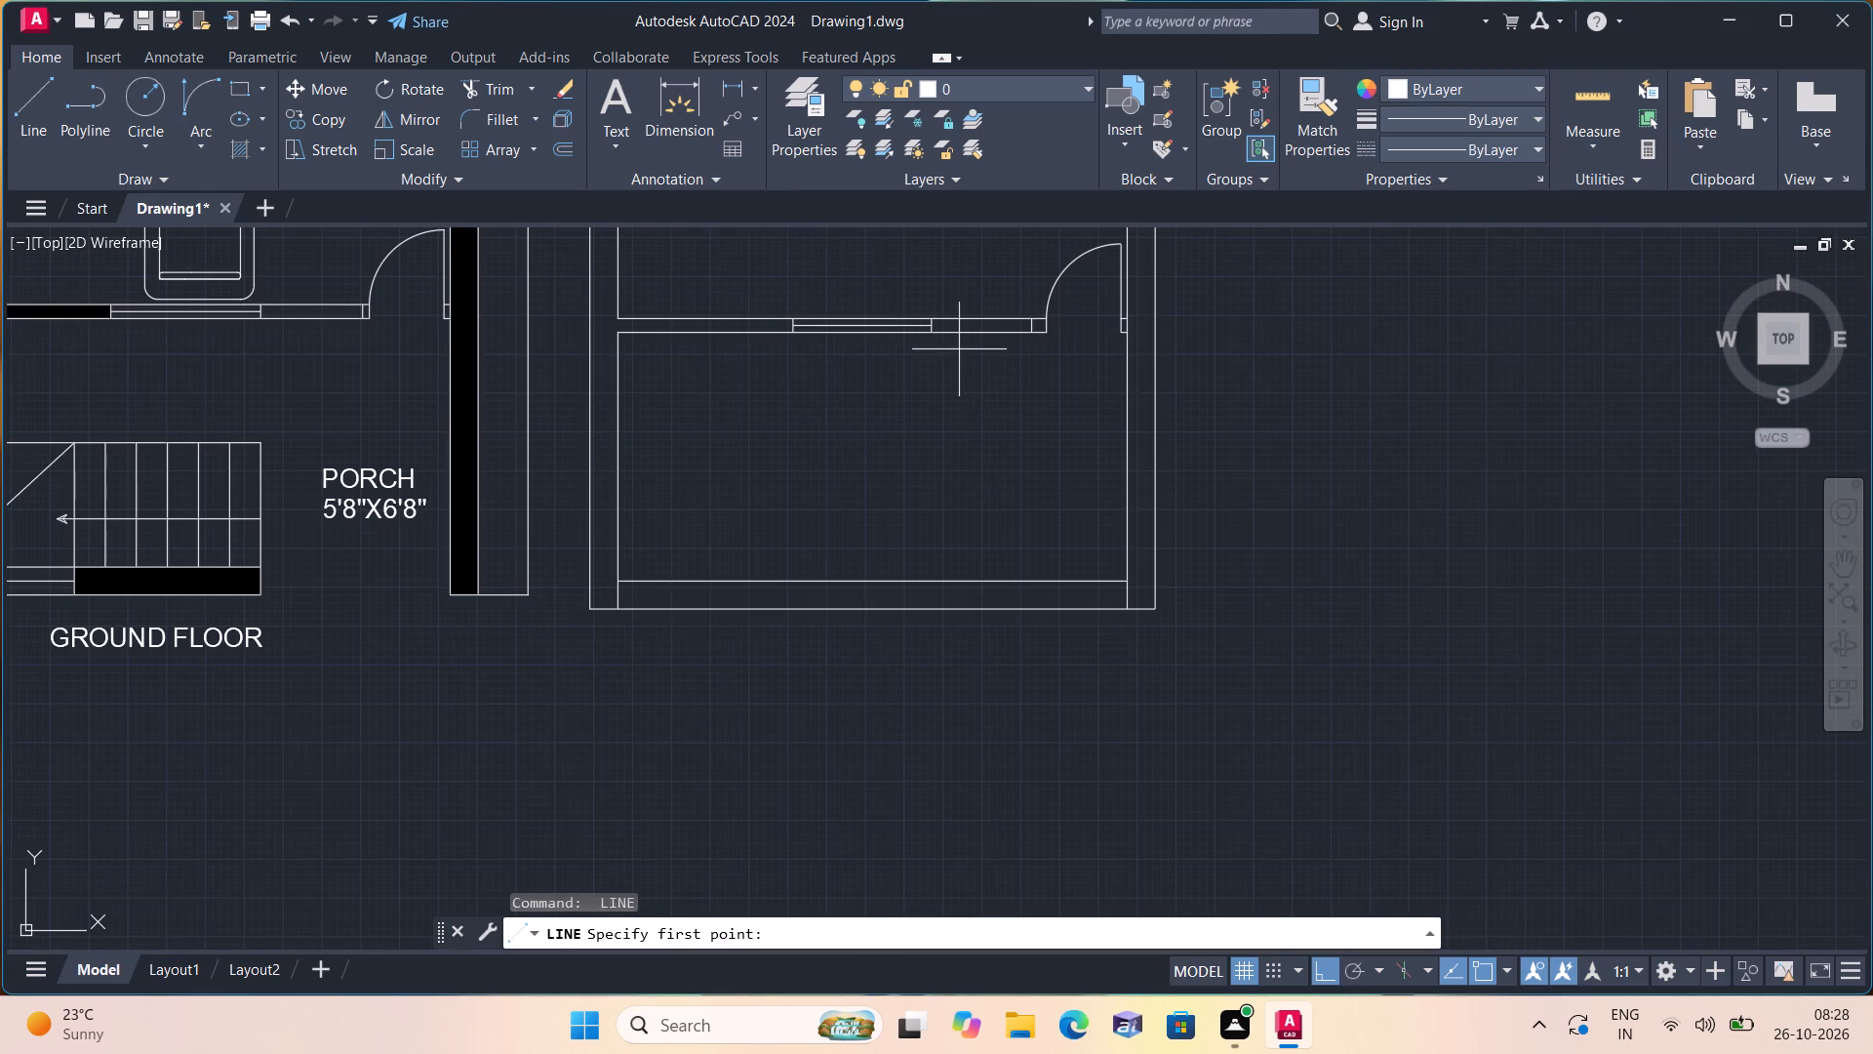
drag(937, 334, 938, 345)
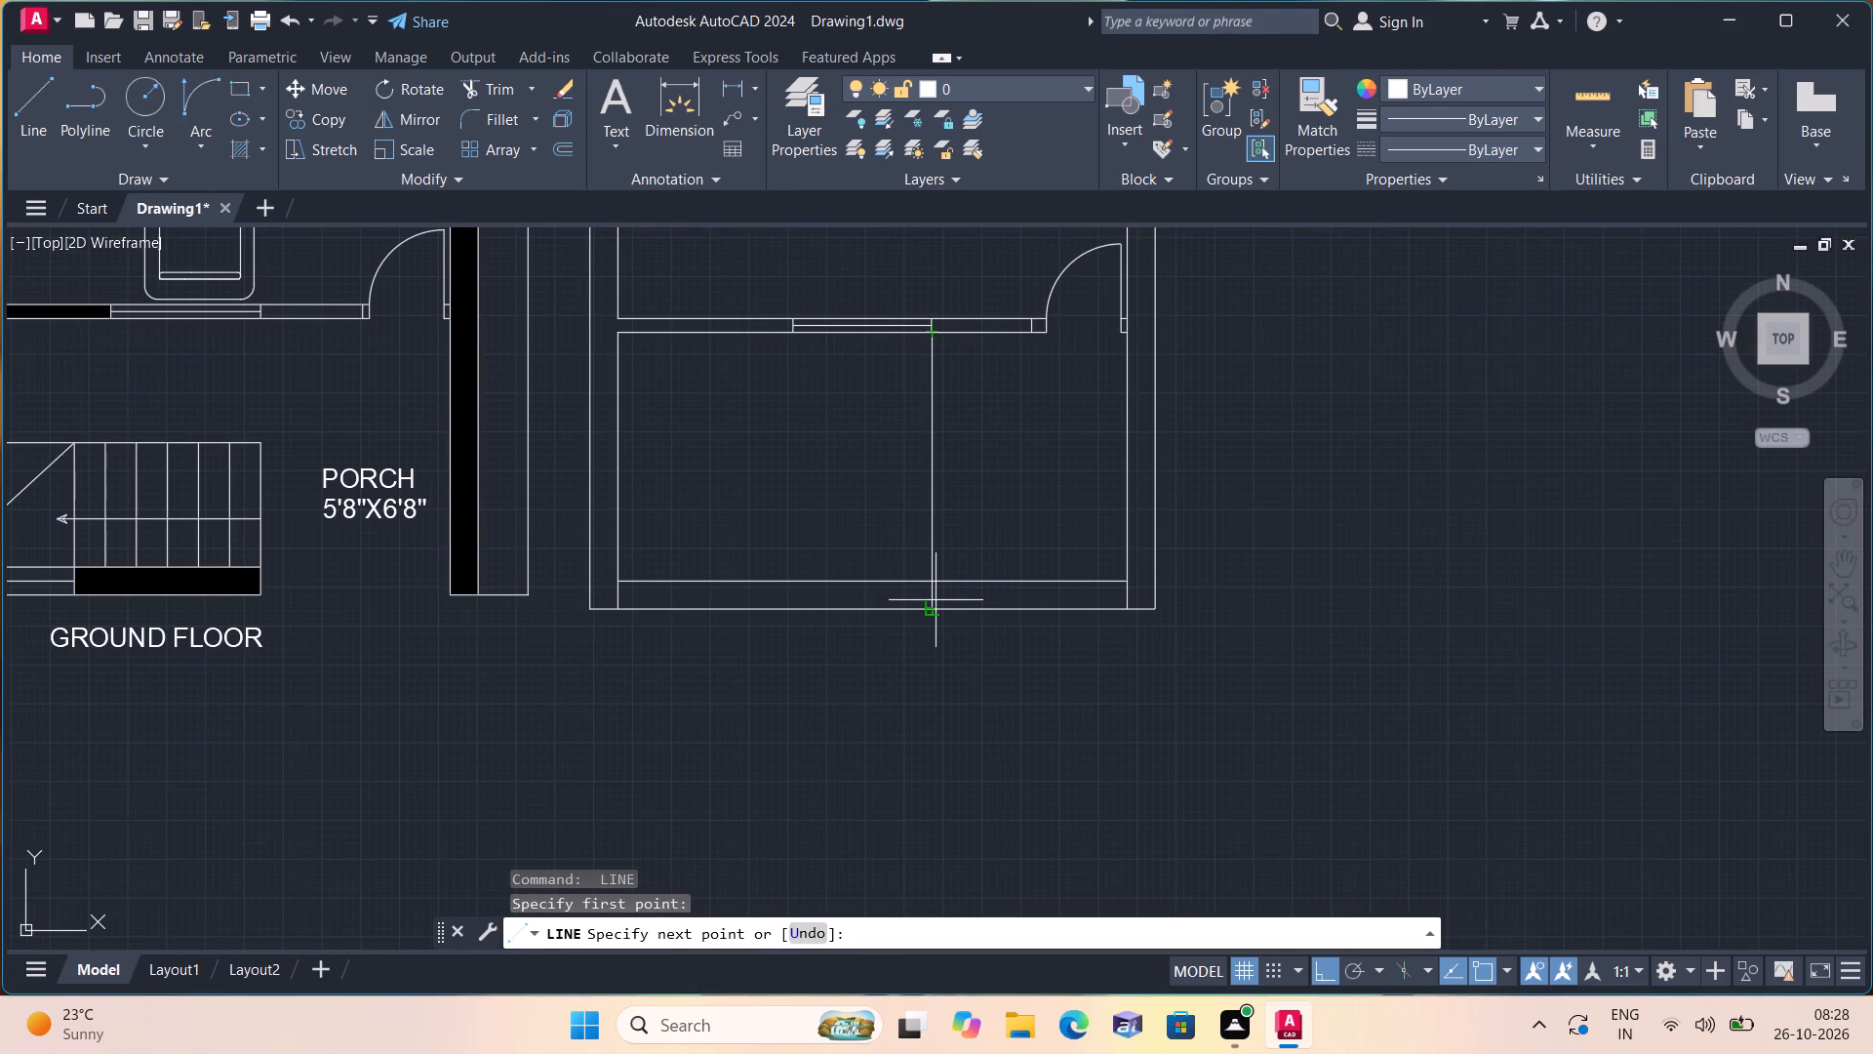
click(936, 600)
key(space)
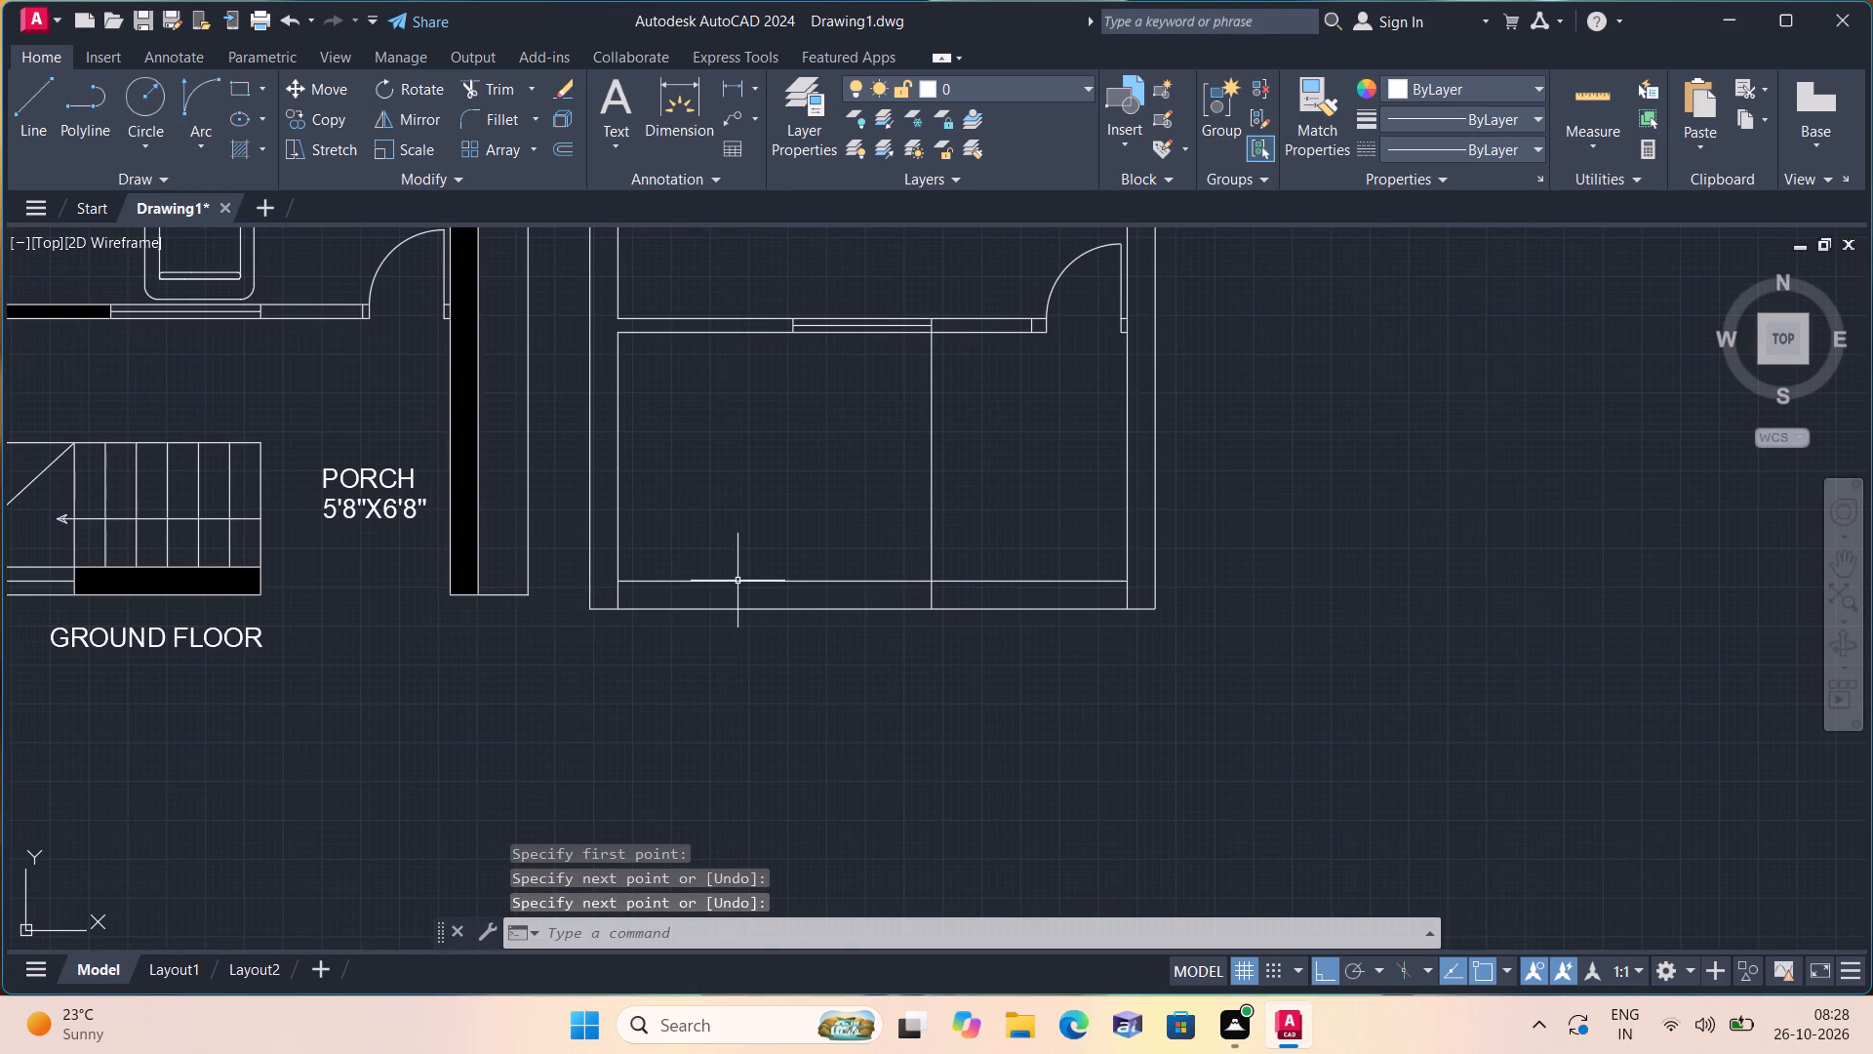
key(Escape)
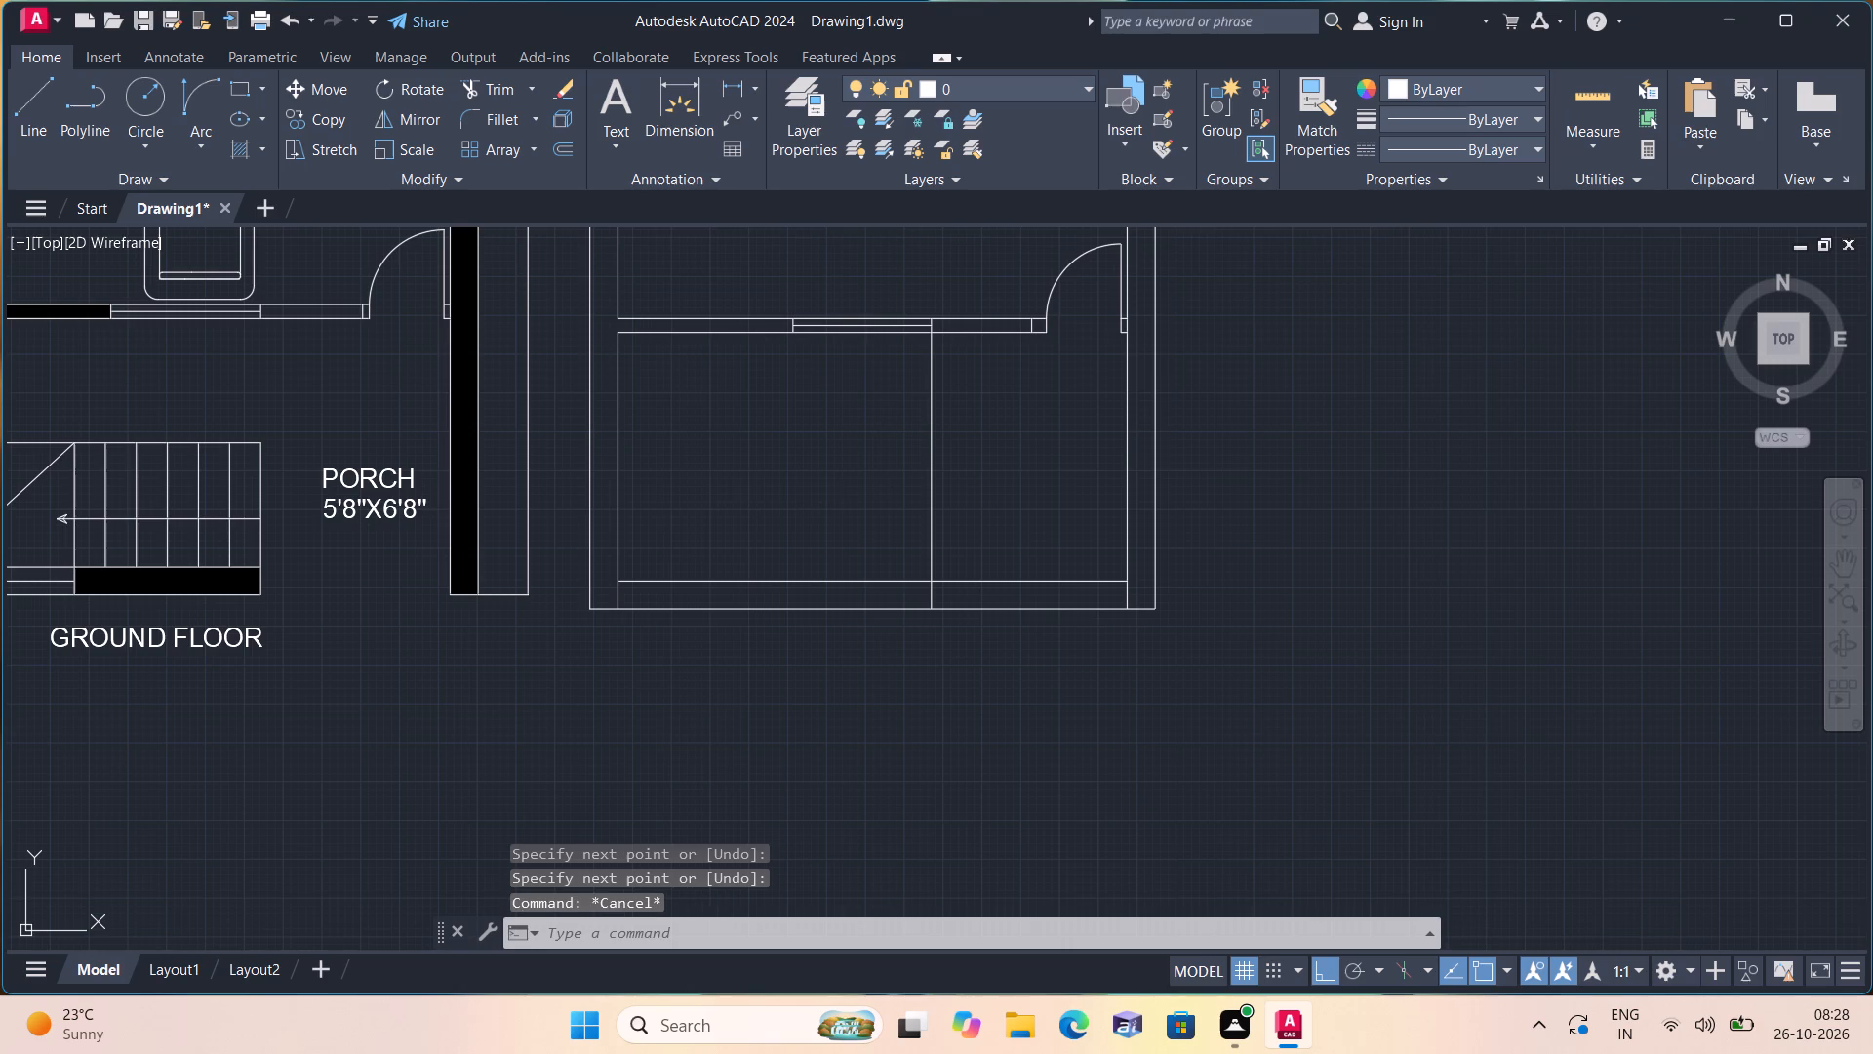
Examine the second plan's overall layout beside the ground floor plan.
scroll(737, 481, down, 2)
middle_drag(732, 468, 728, 468)
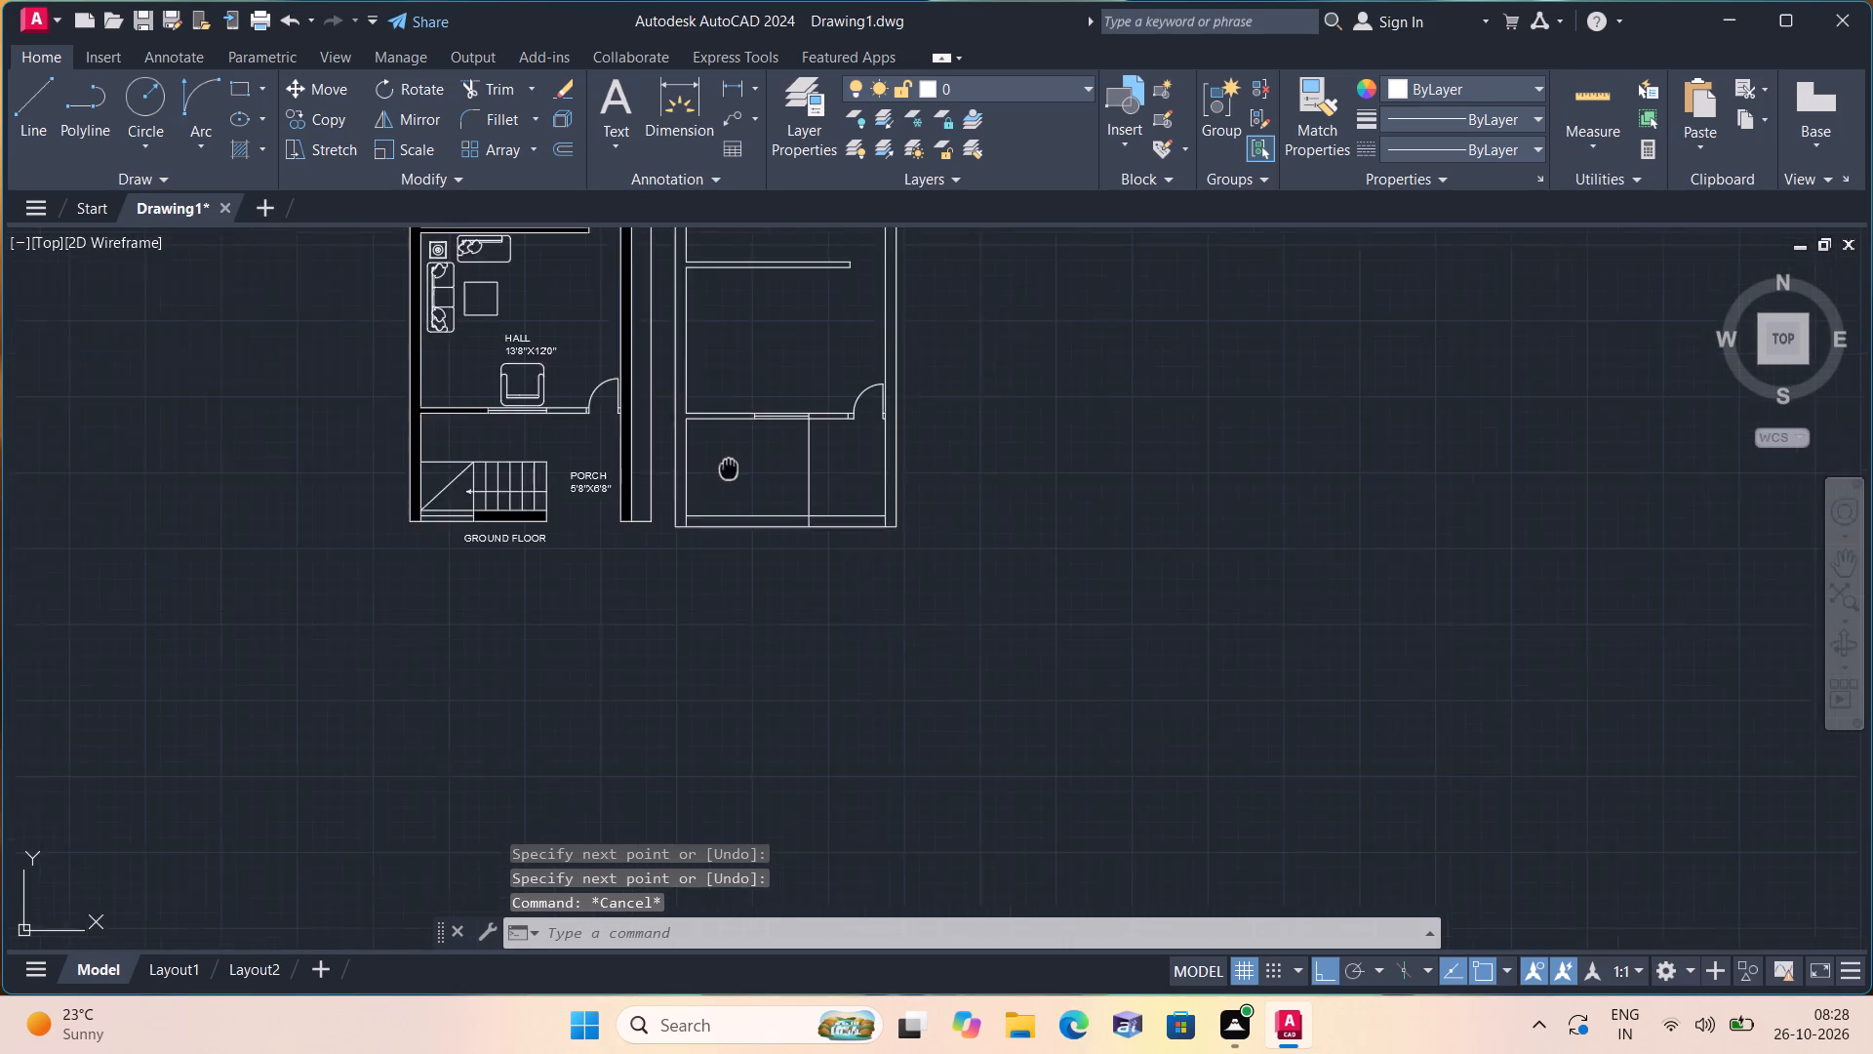
middle_drag(728, 468, 719, 629)
scroll(719, 629, down, 1)
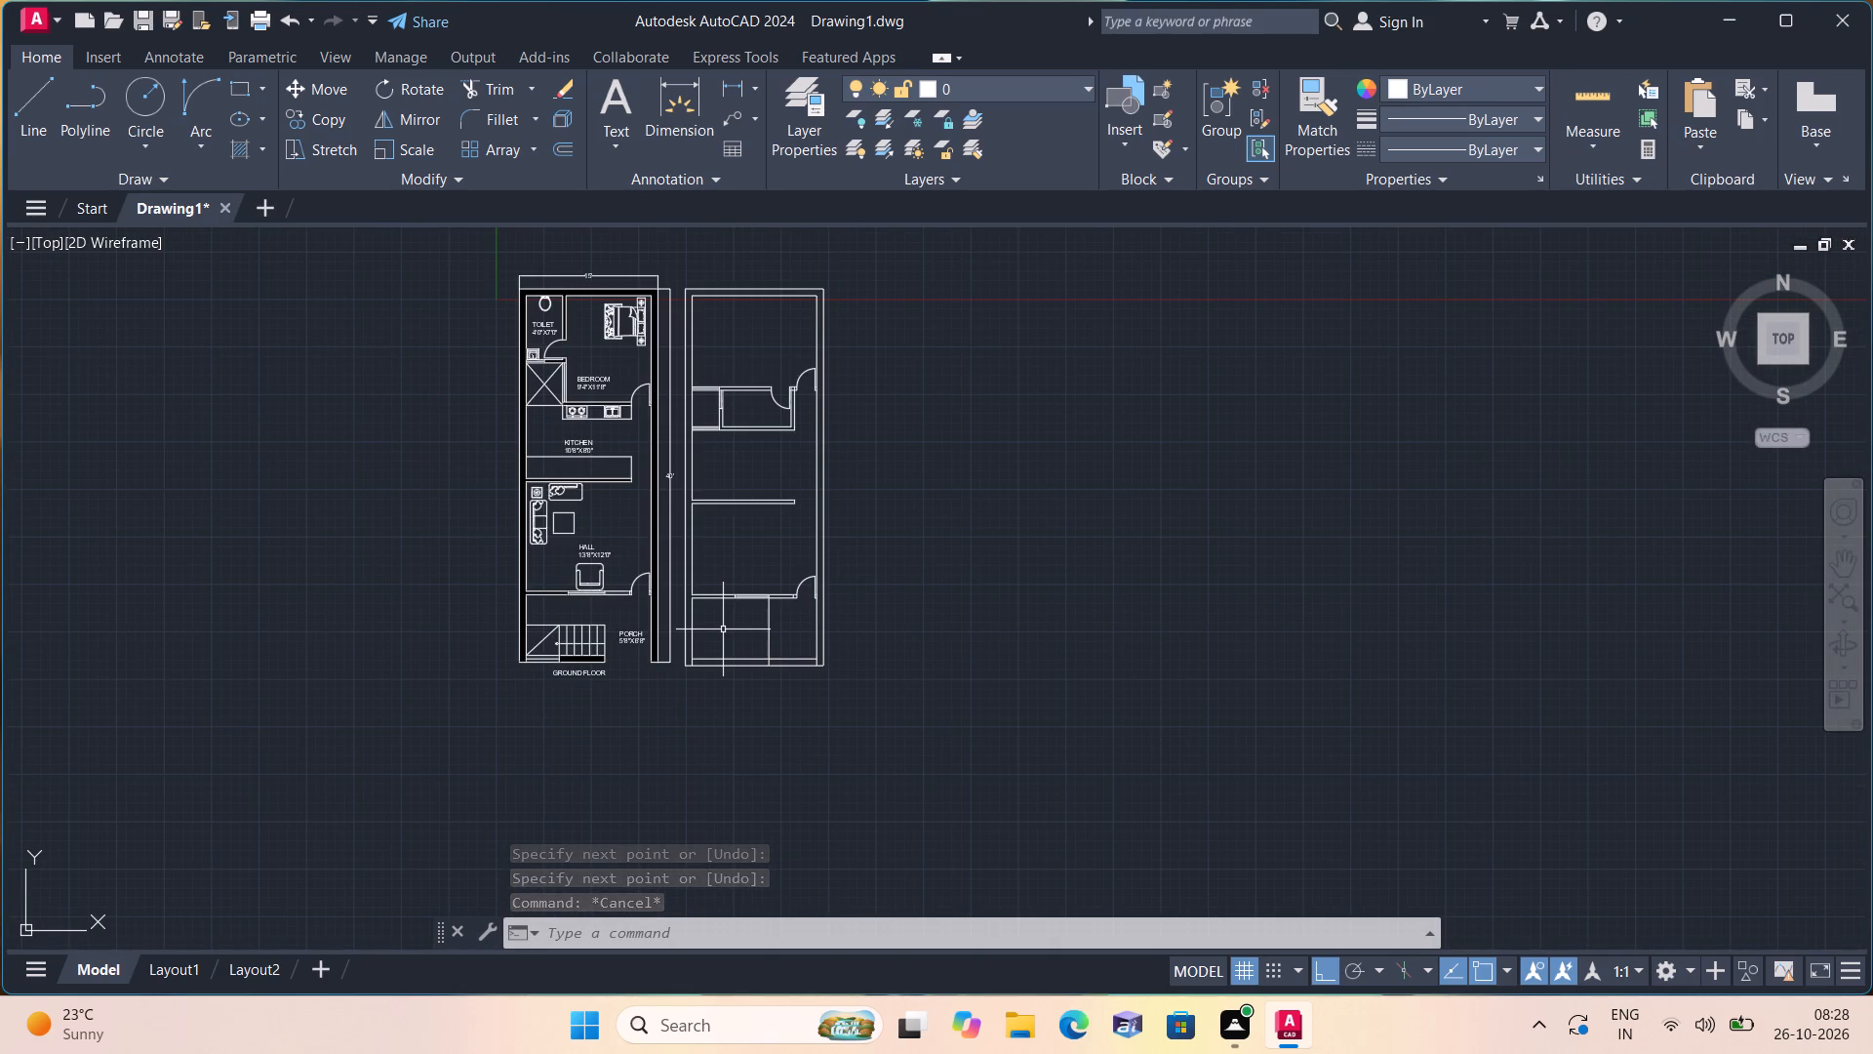
scroll(724, 629, down, 1)
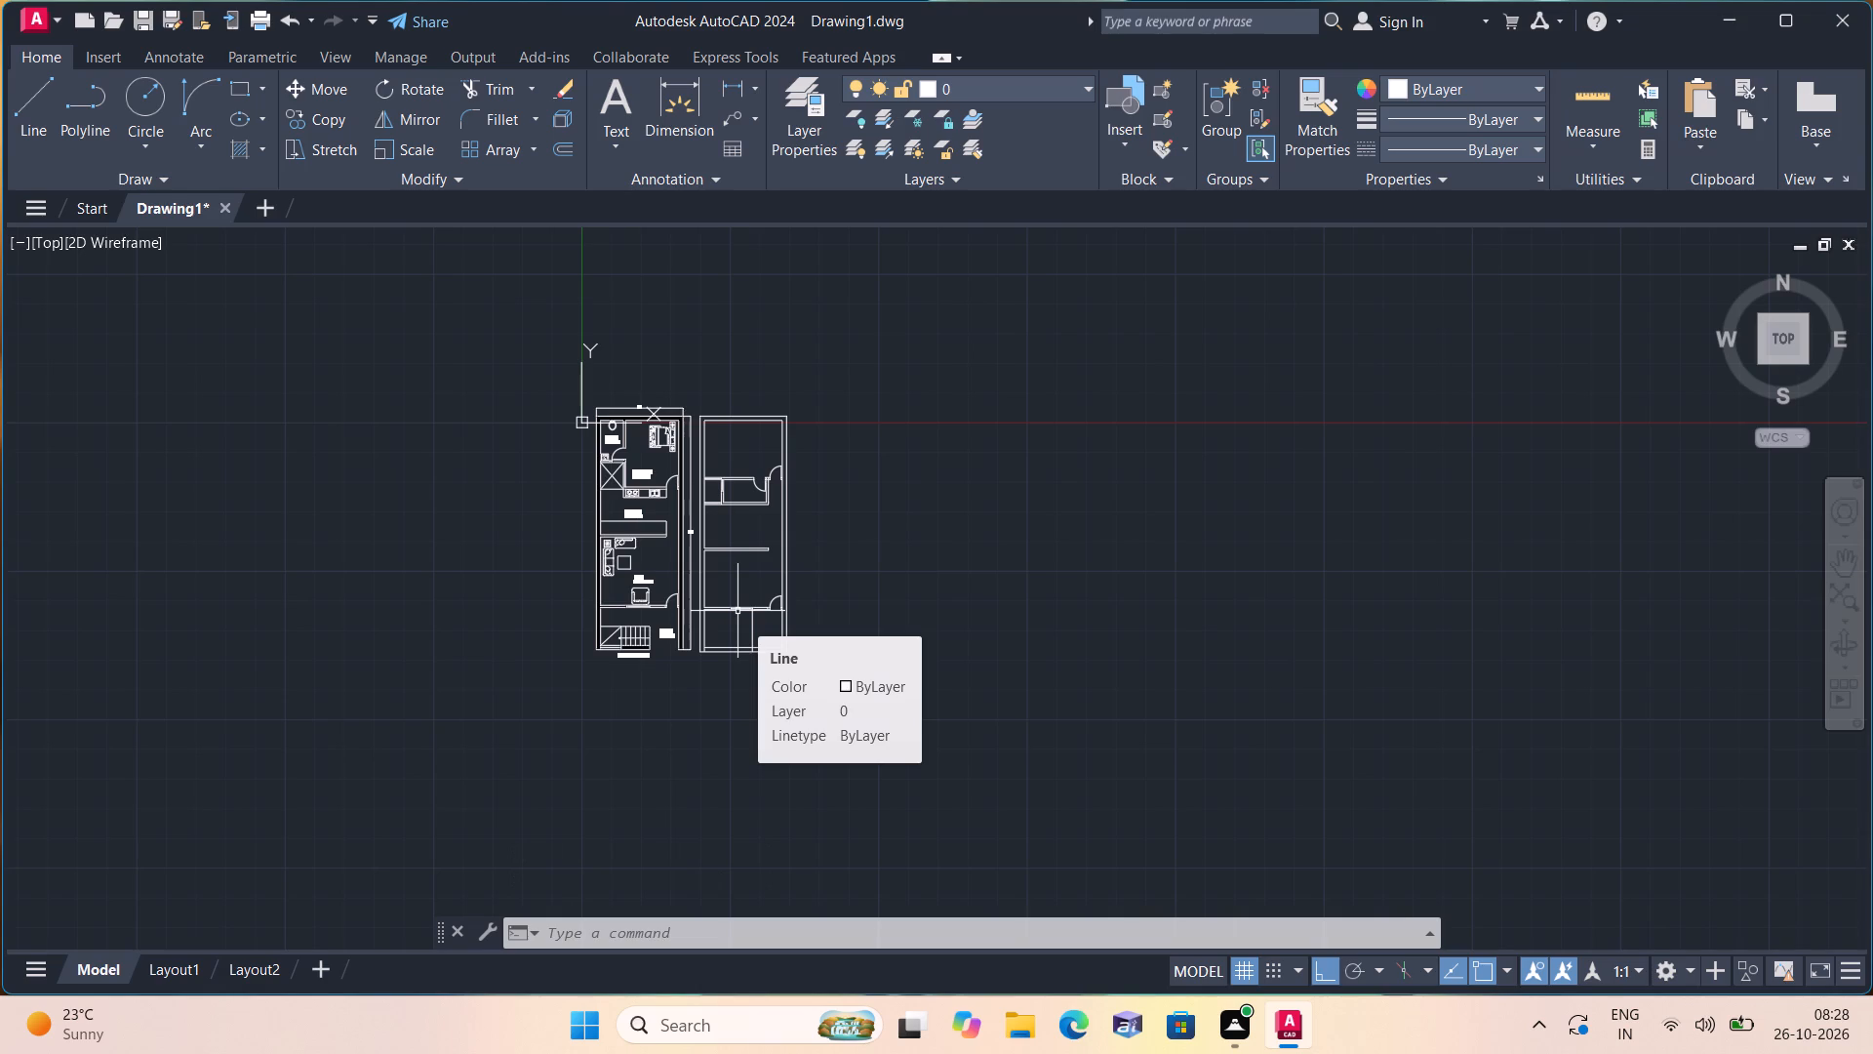
scroll(737, 611, down, 1)
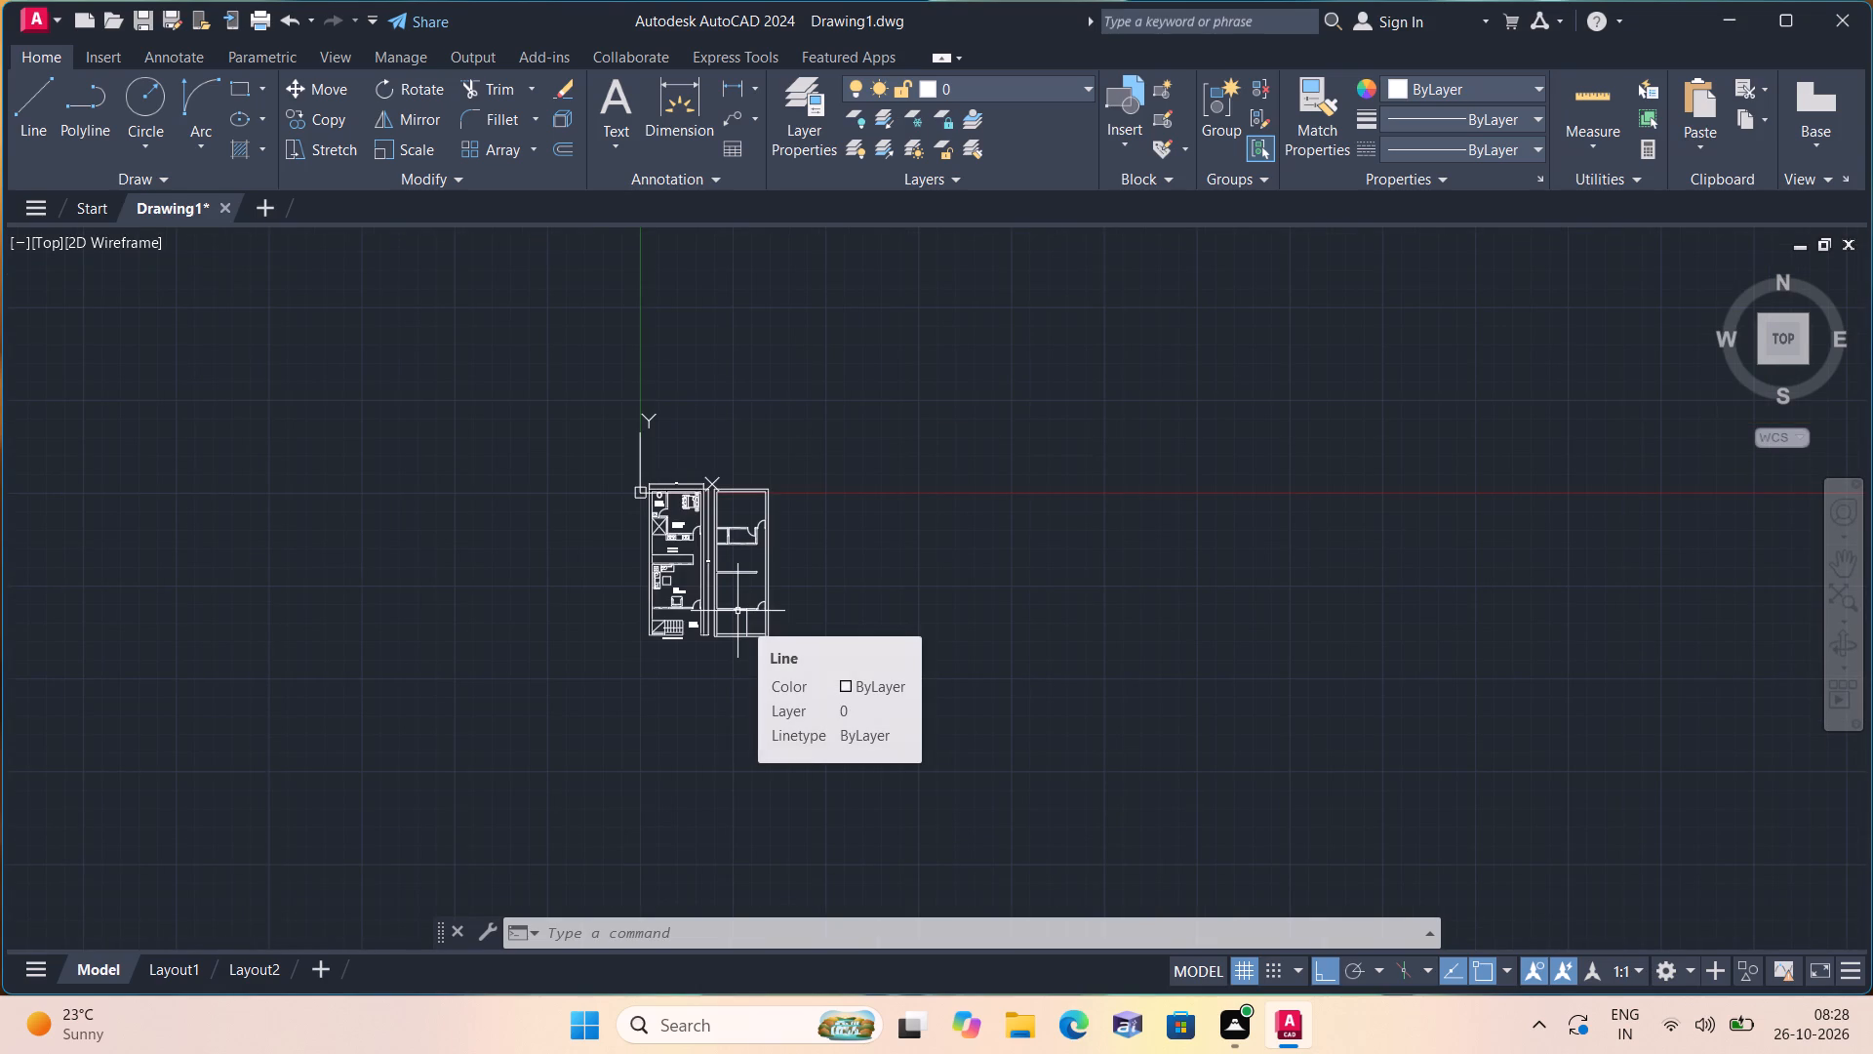
scroll(737, 611, up, 1)
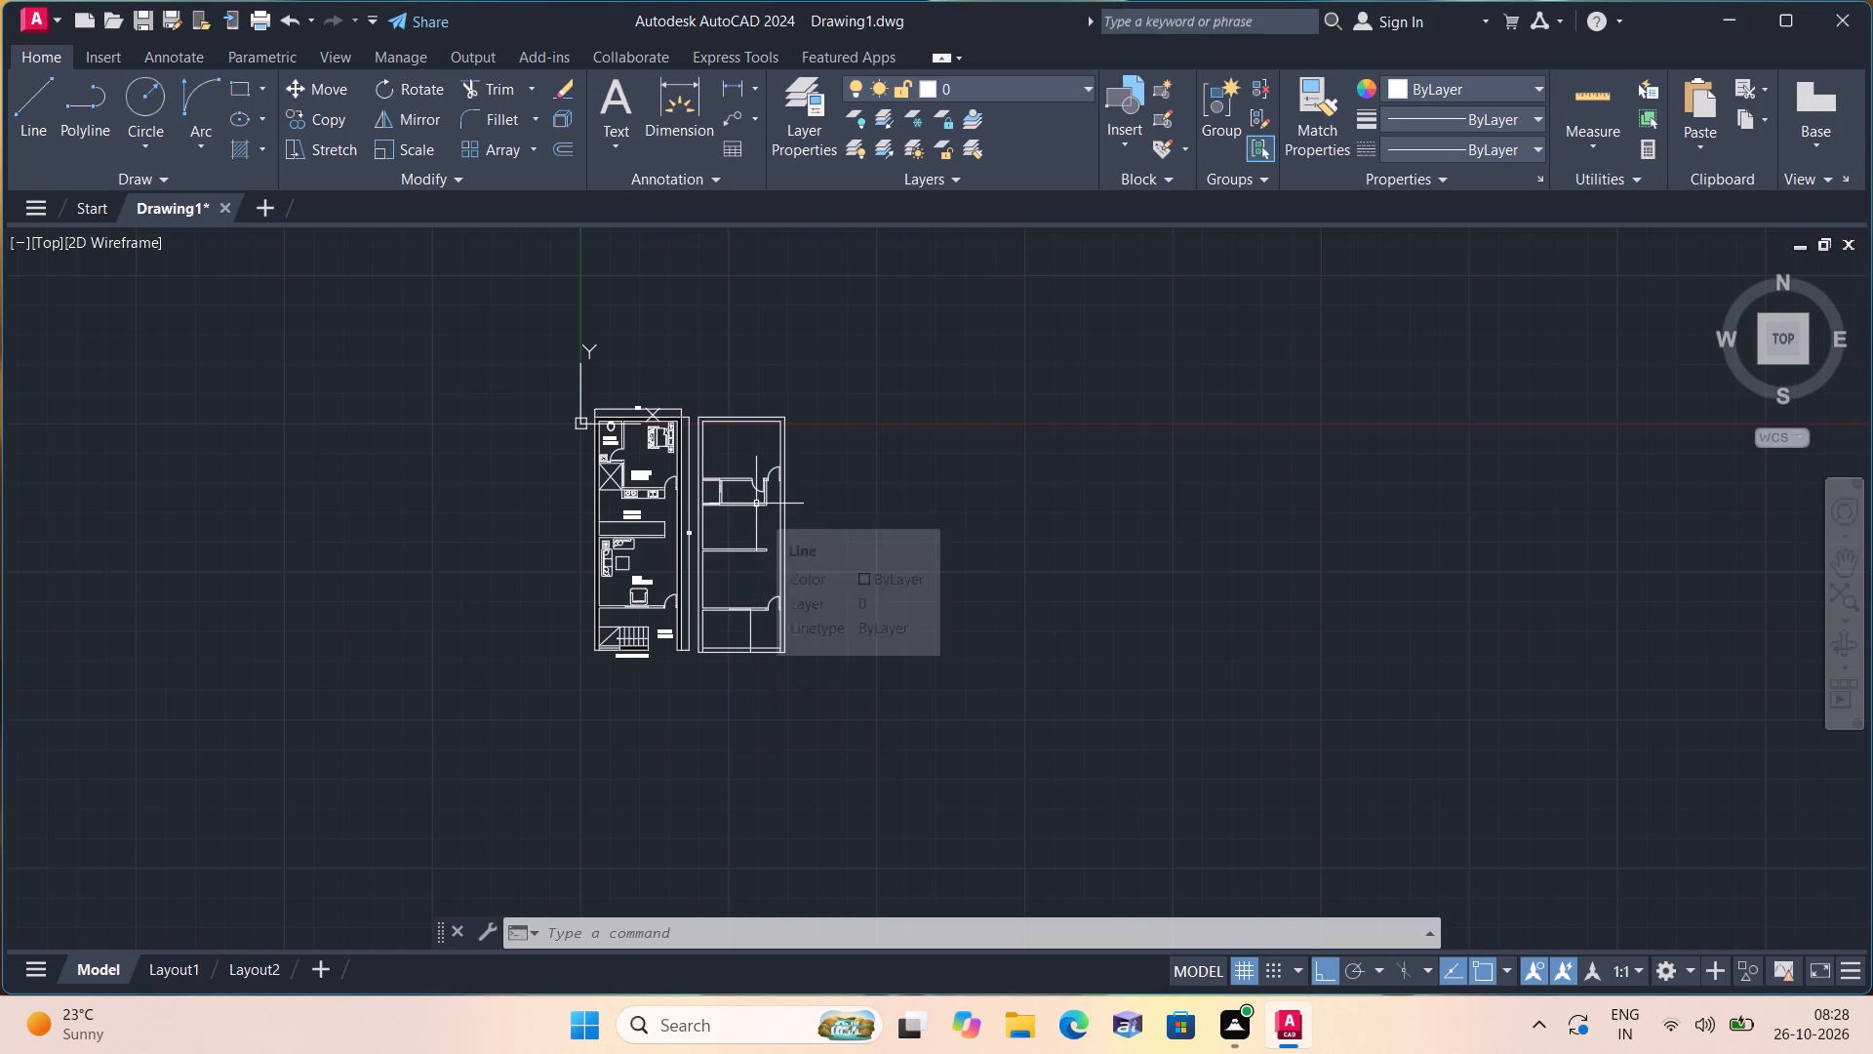
scroll(765, 444, up, 1)
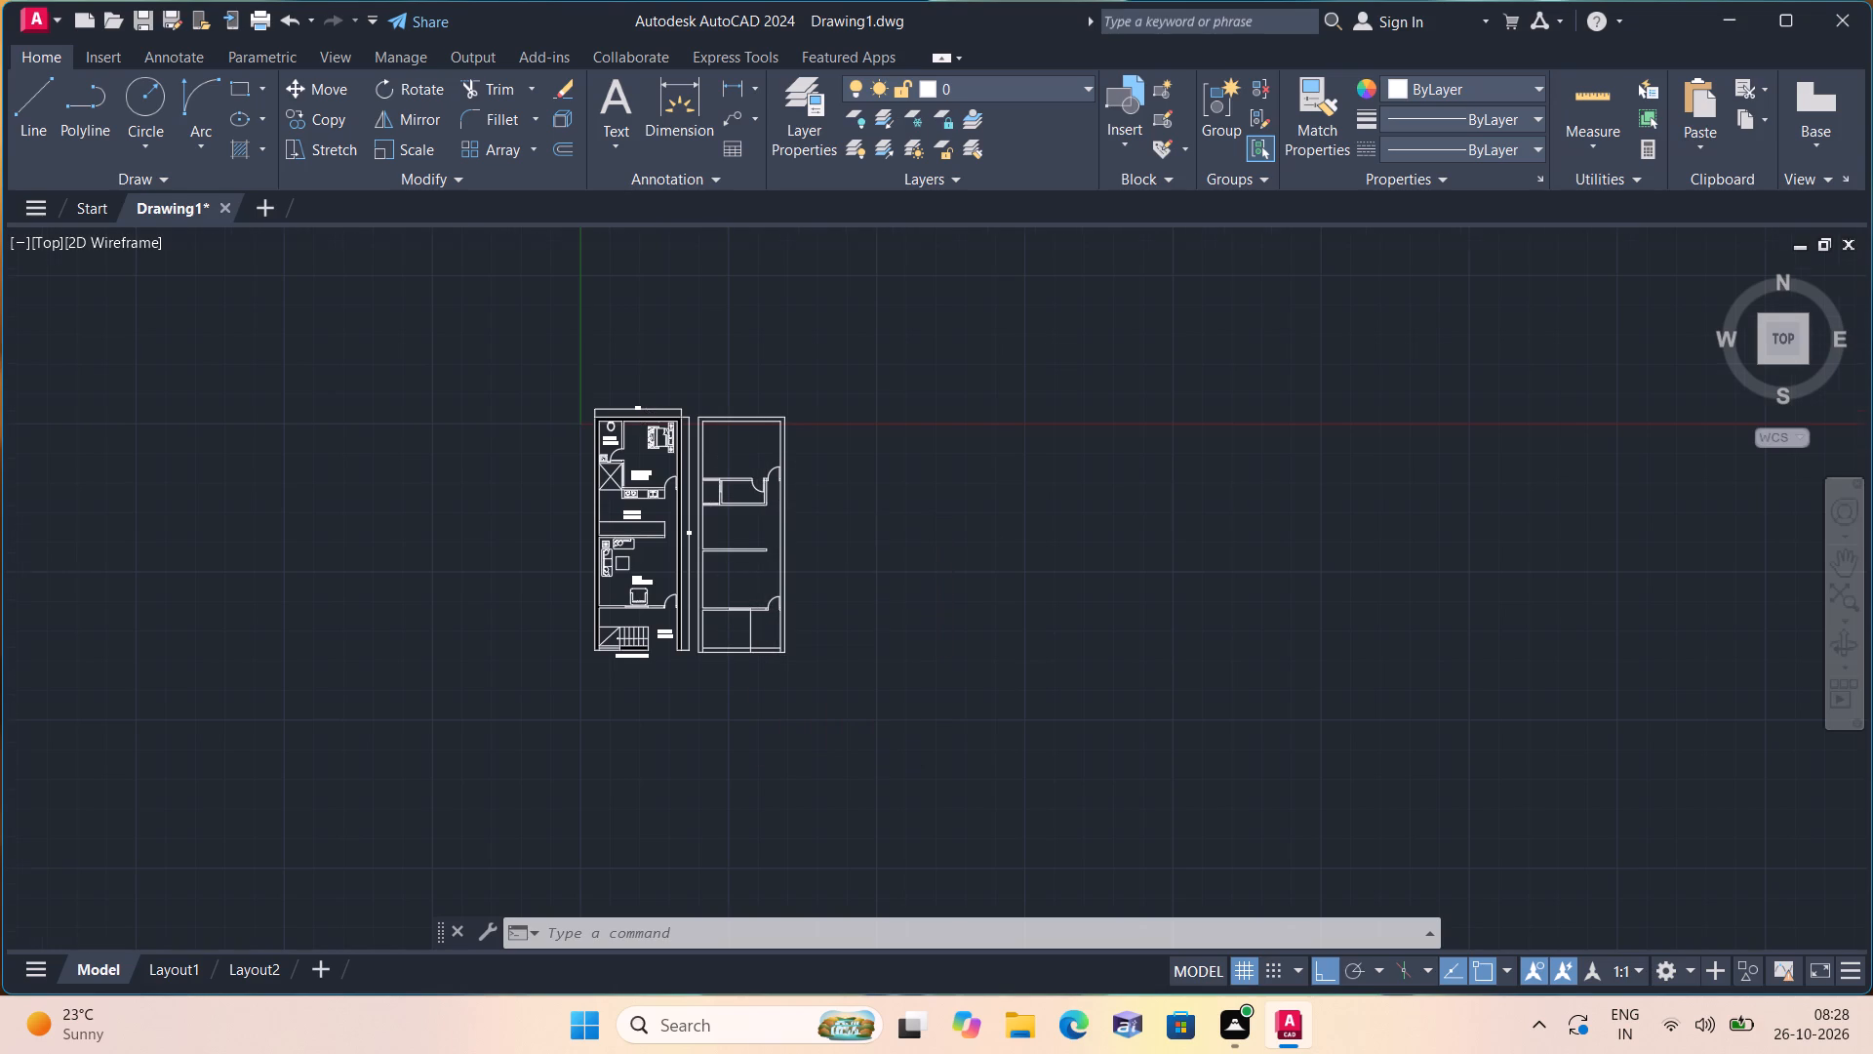
scroll(765, 444, up, 1)
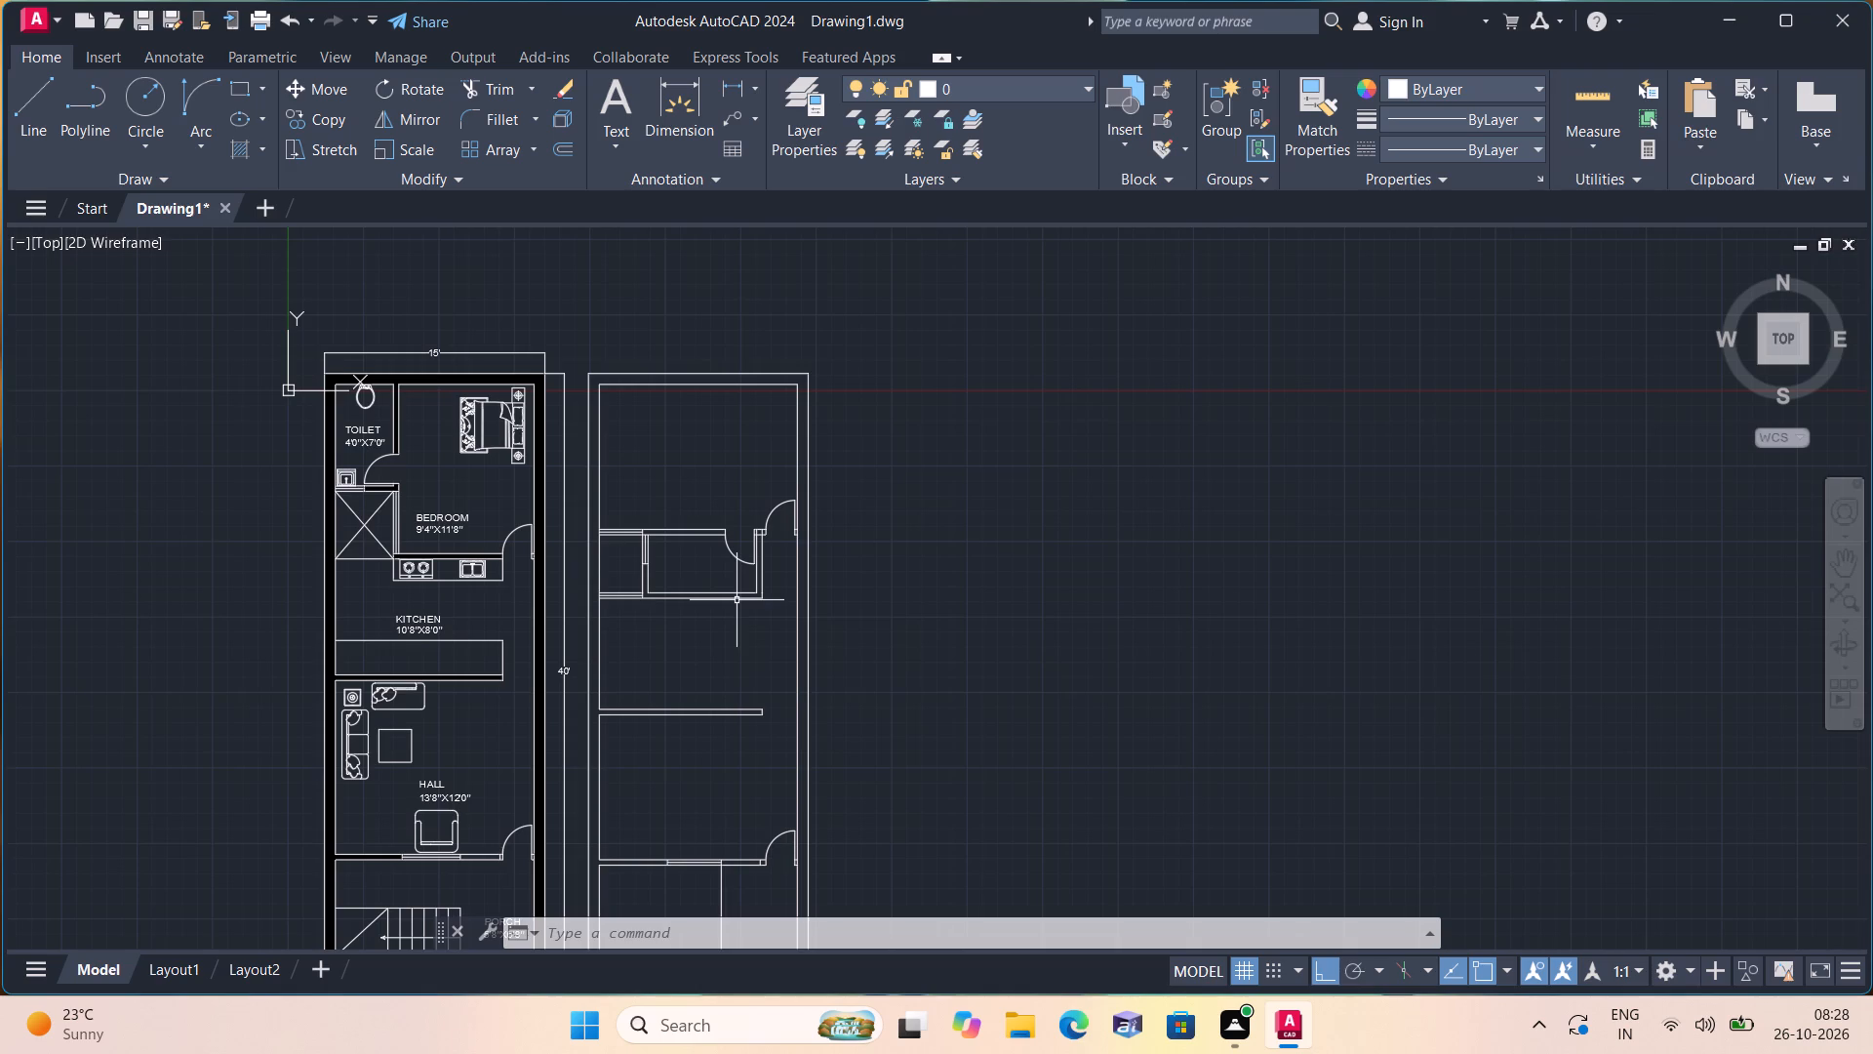
middle_drag(737, 600, 780, 457)
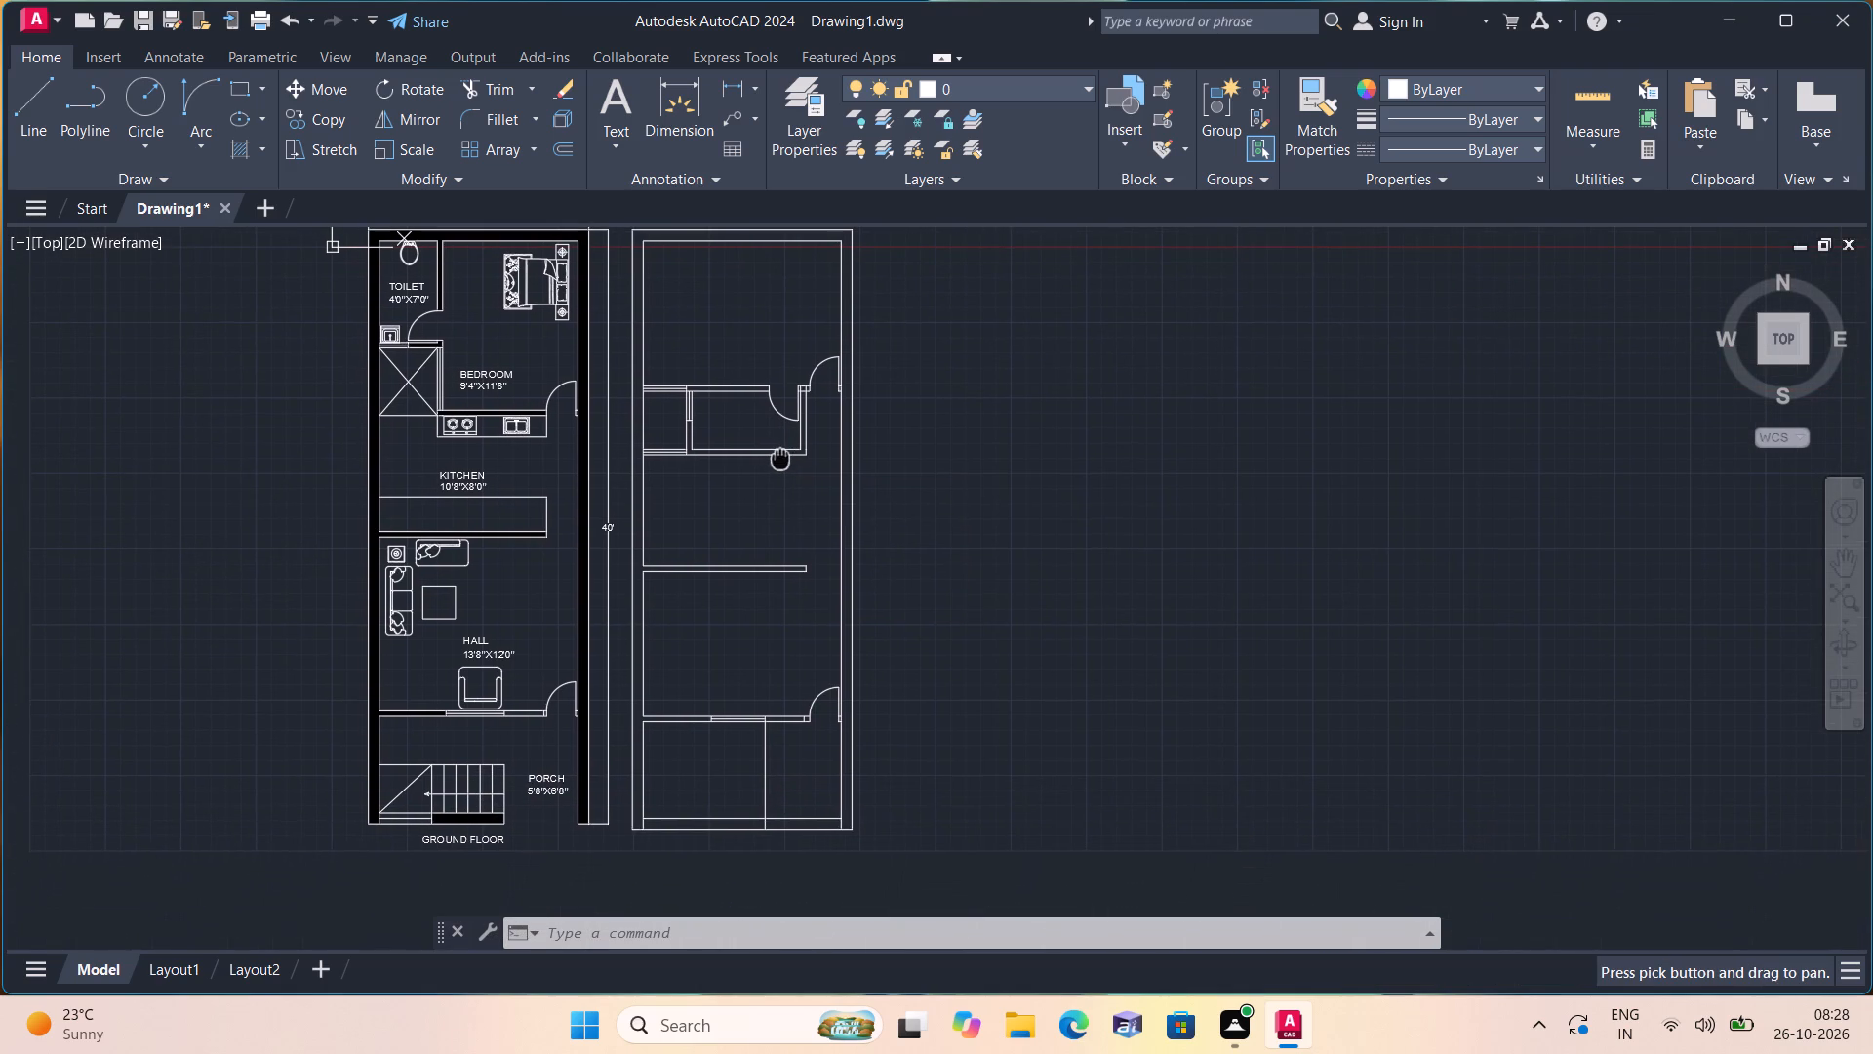
middle_drag(777, 539, 776, 537)
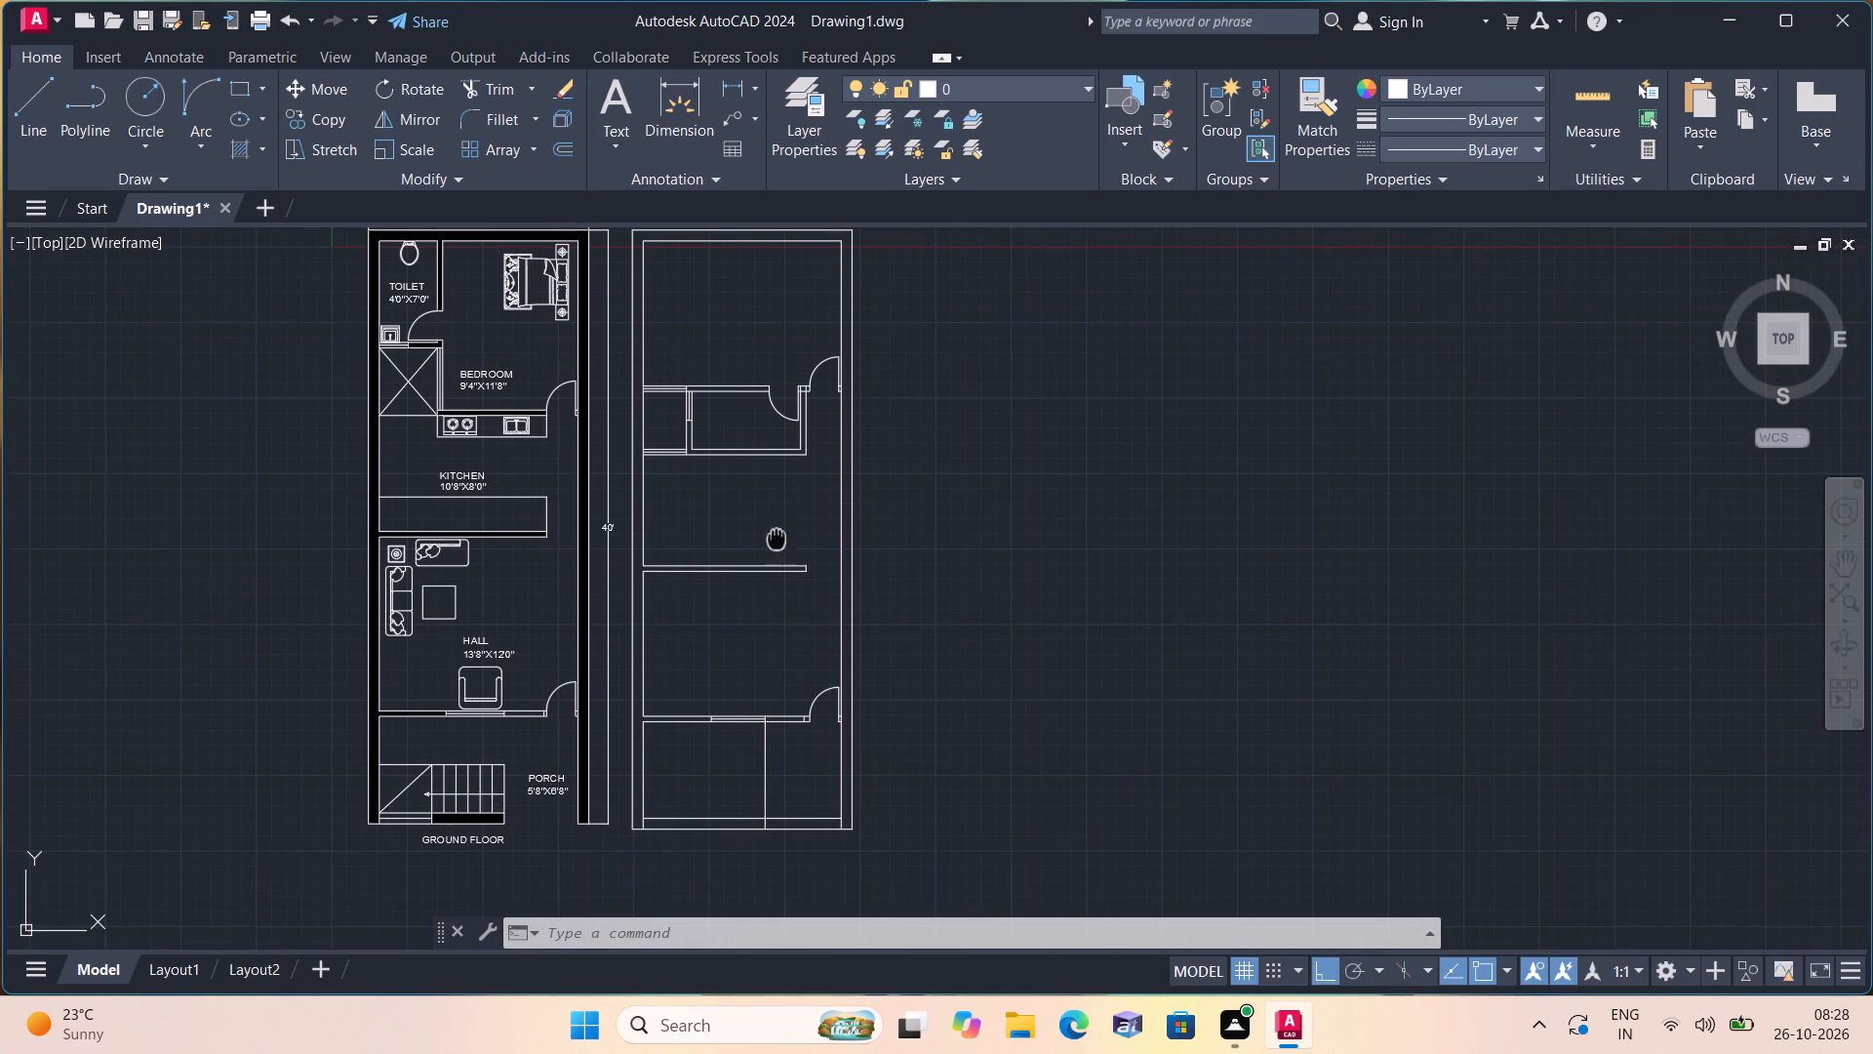
middle_drag(776, 537, 738, 394)
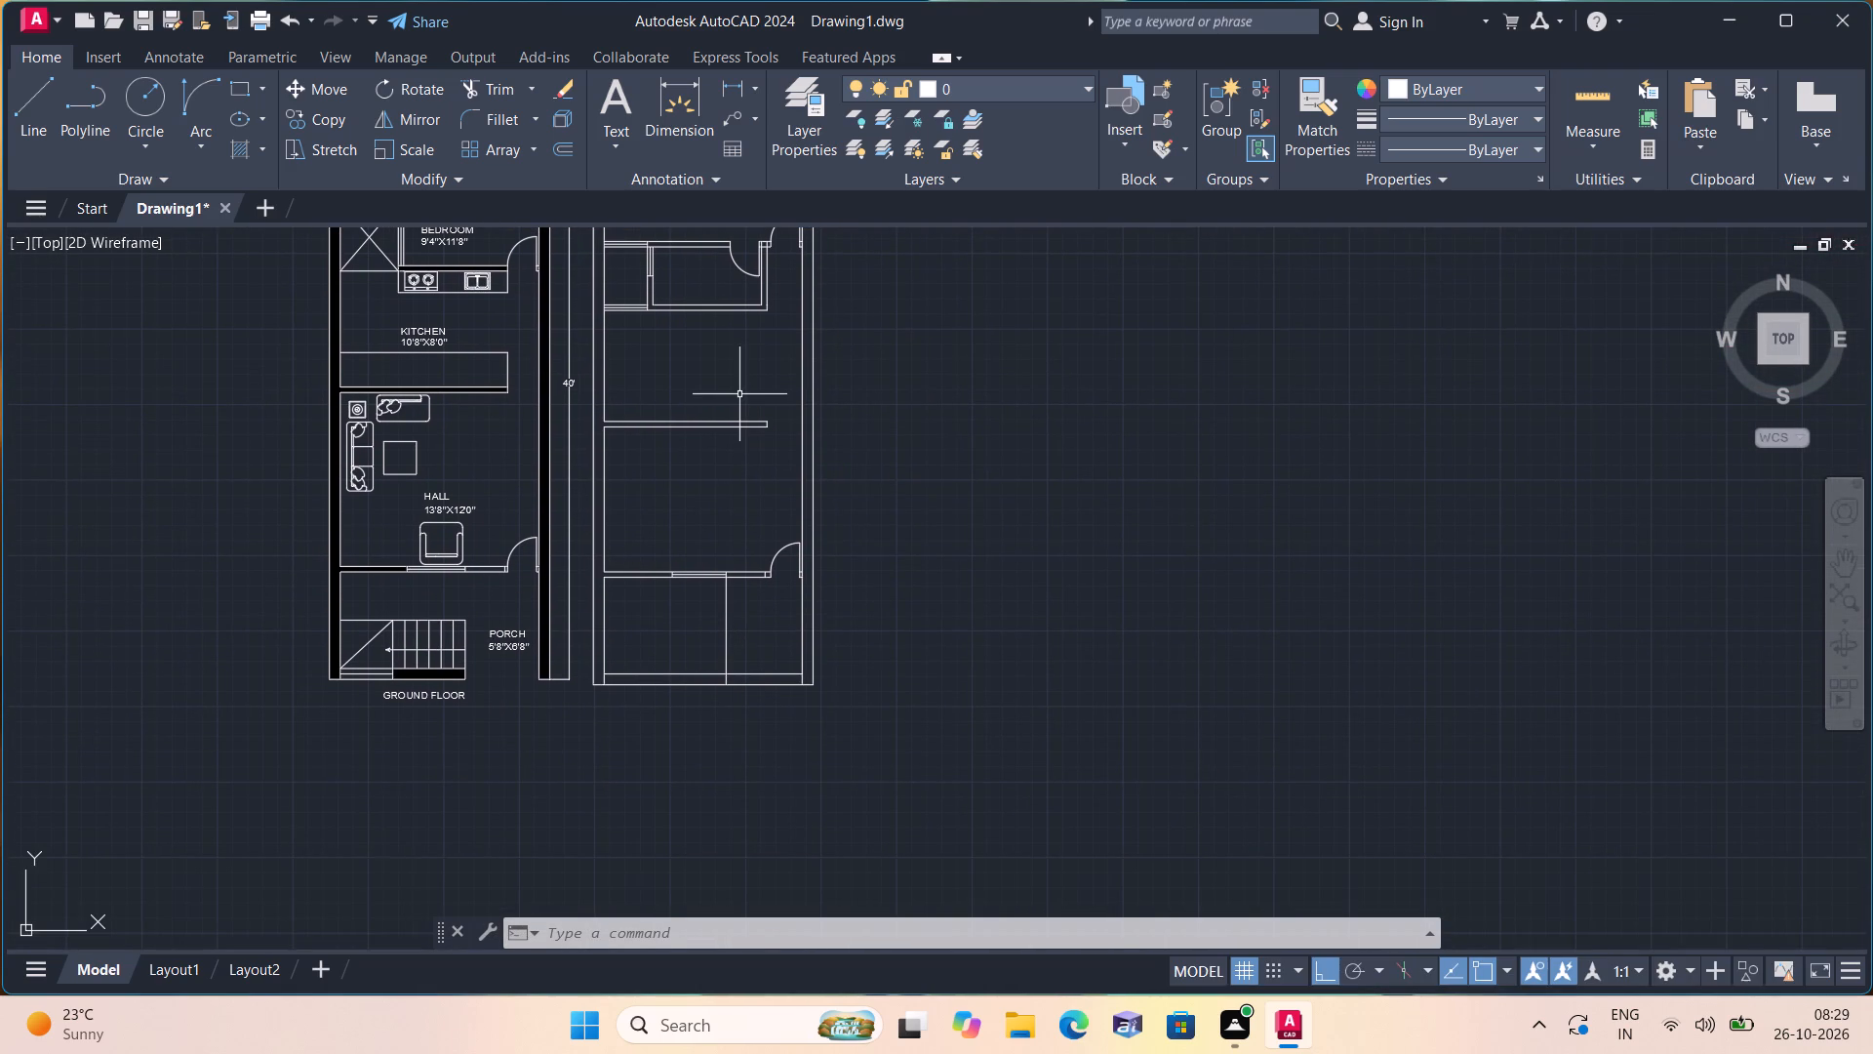
Offset the vertical line below the second plan's front window leftward six times at 10" spacing to form stair treads.
text(offset 10")
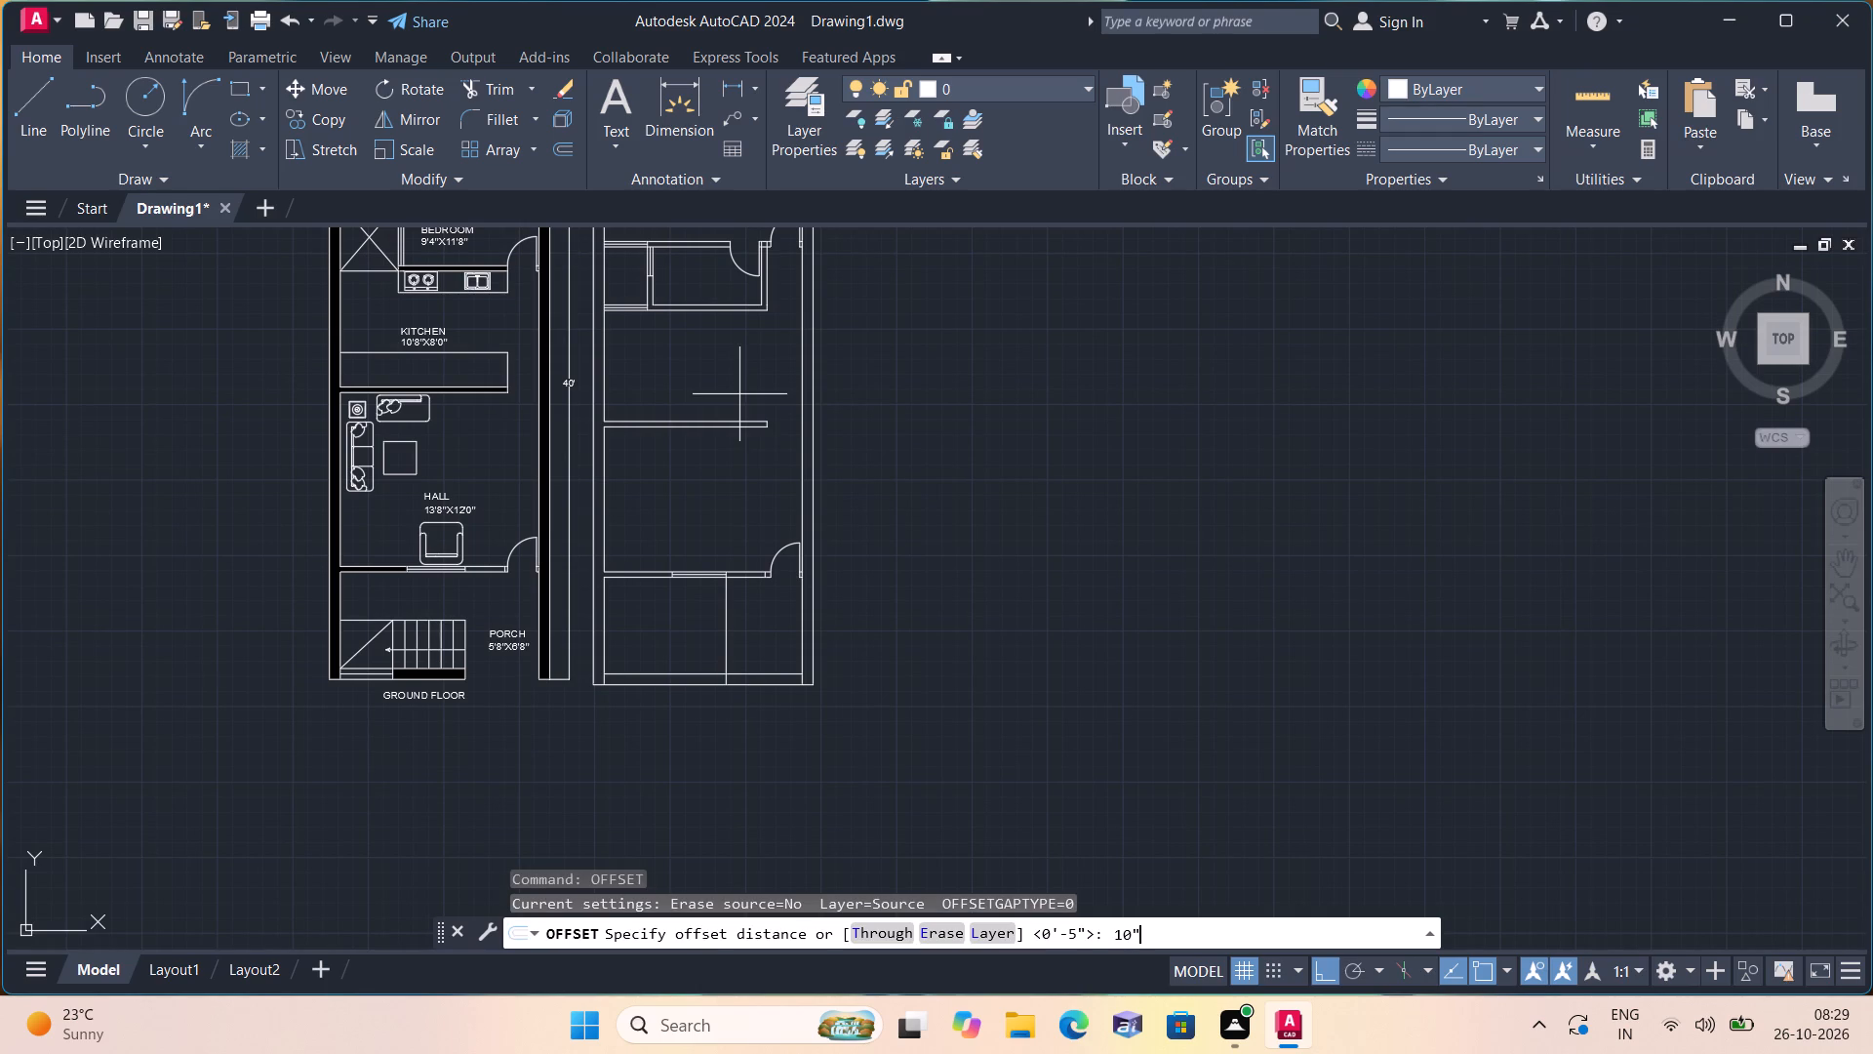
key(space)
scroll(723, 470, up, 1)
middle_drag(744, 669, 750, 327)
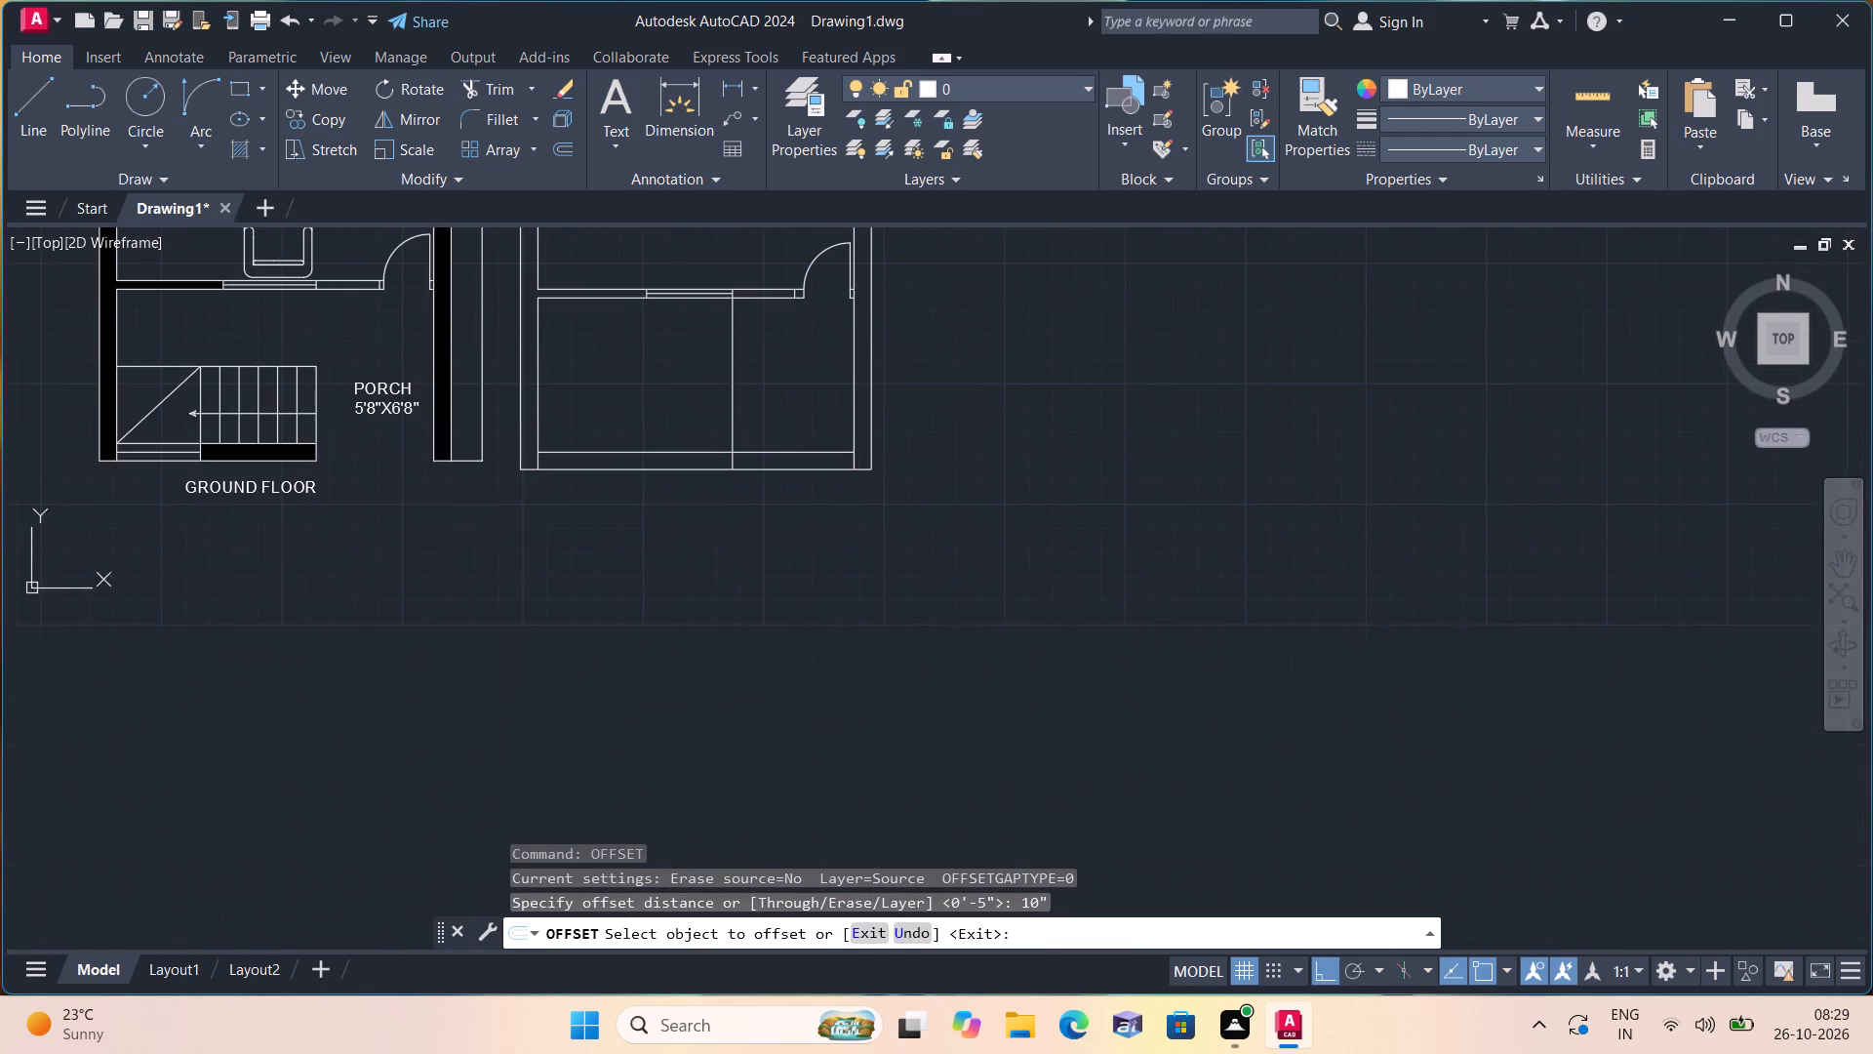
click(731, 368)
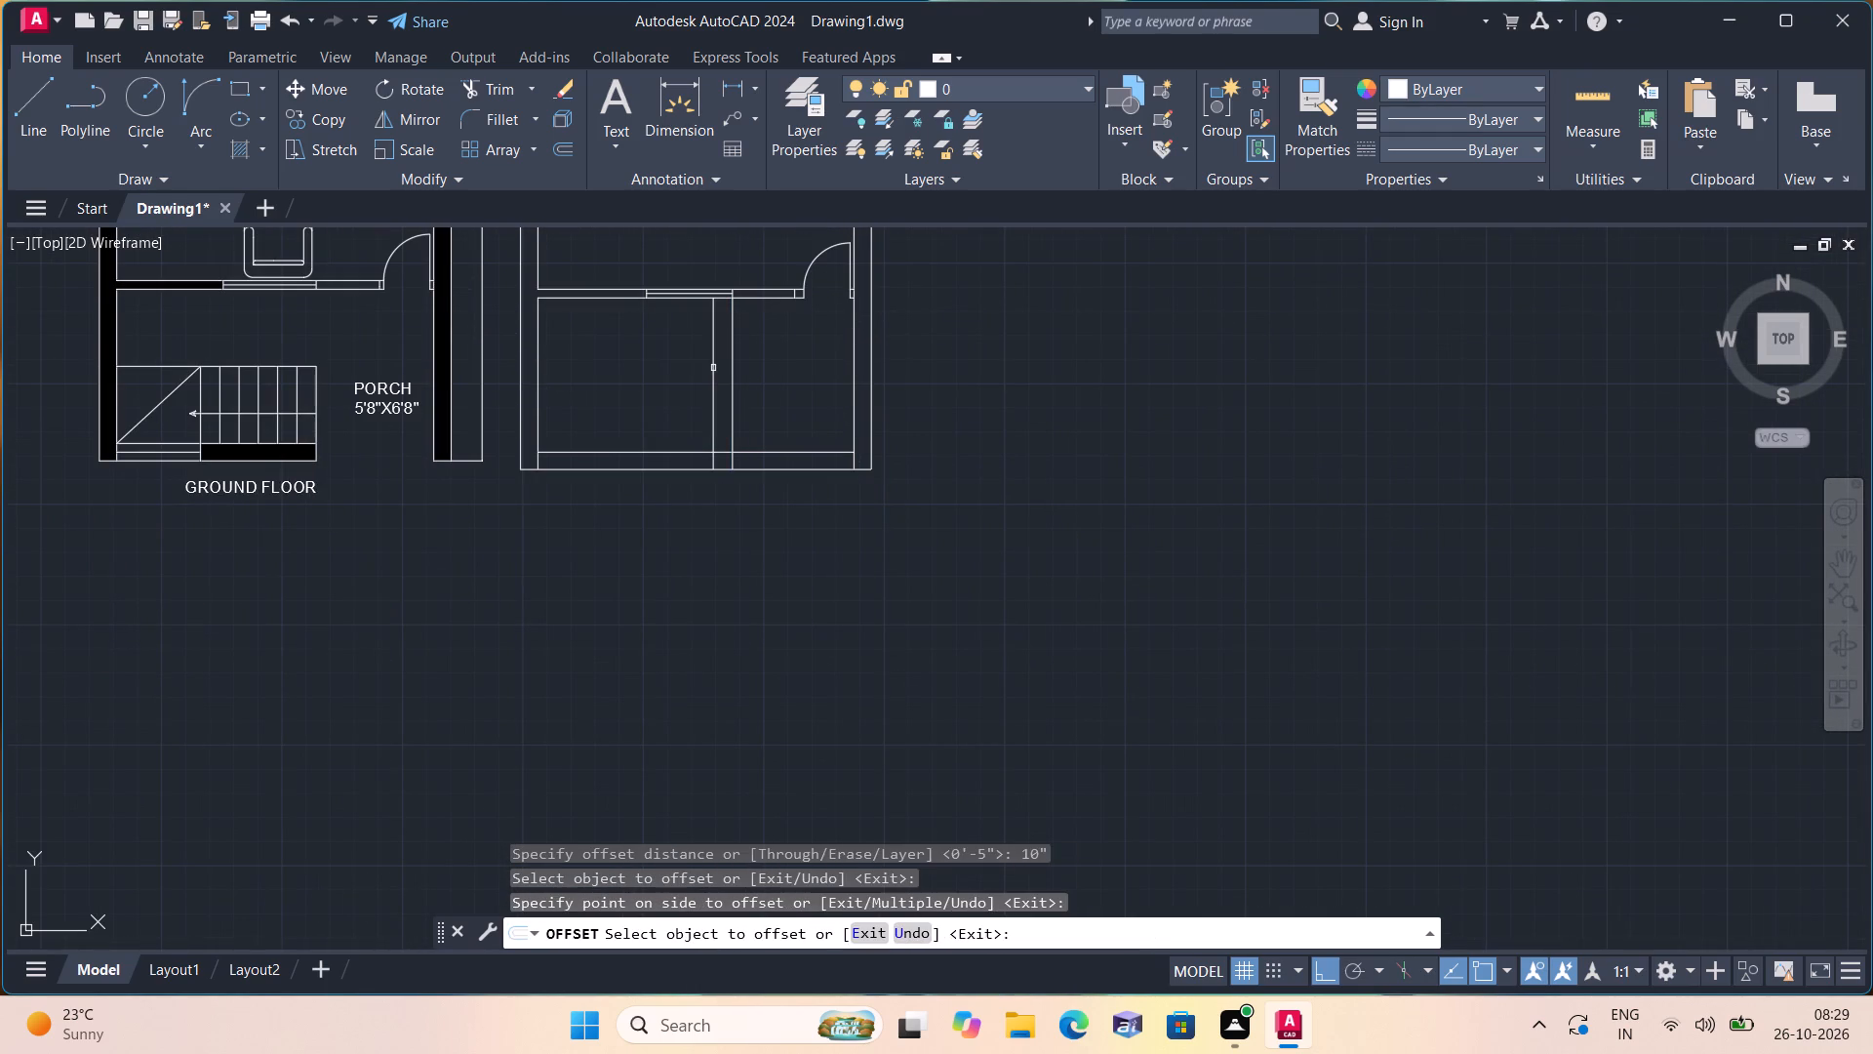
click(713, 368)
click(711, 366)
click(711, 366)
click(685, 357)
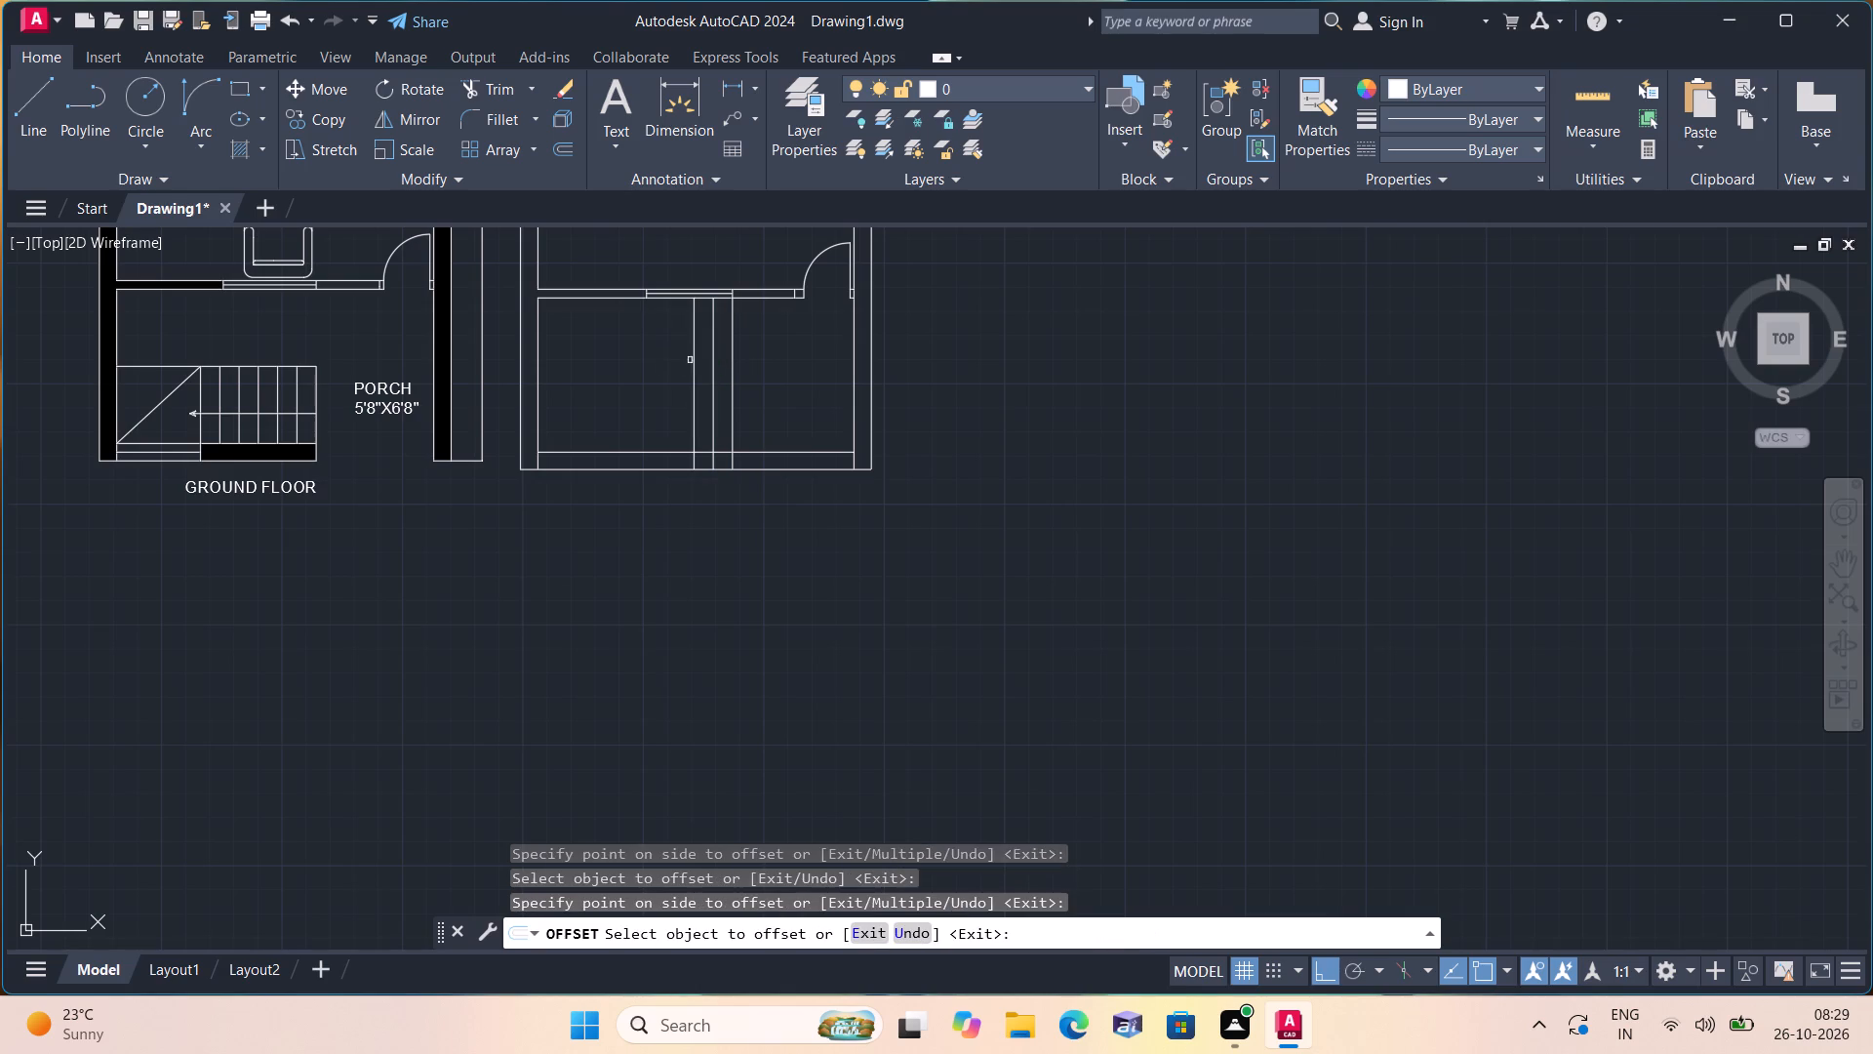
click(692, 360)
click(679, 358)
click(673, 350)
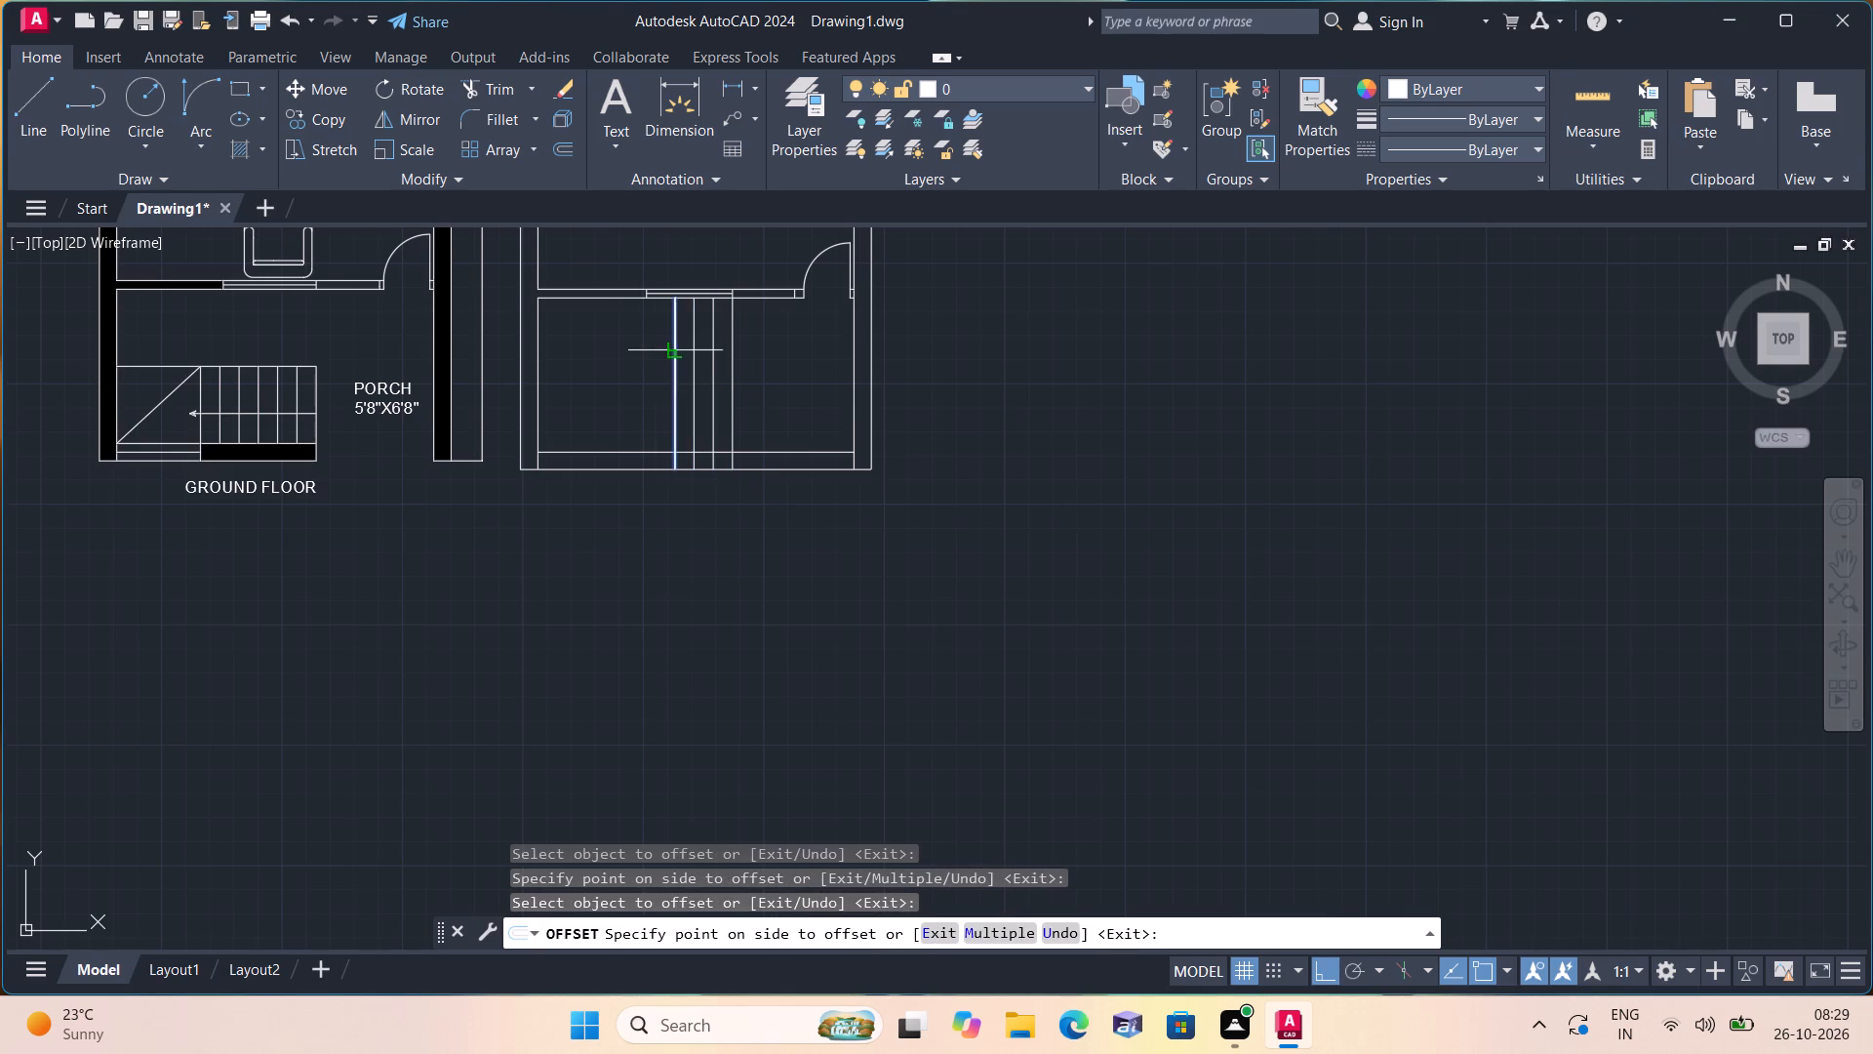
click(655, 350)
click(655, 350)
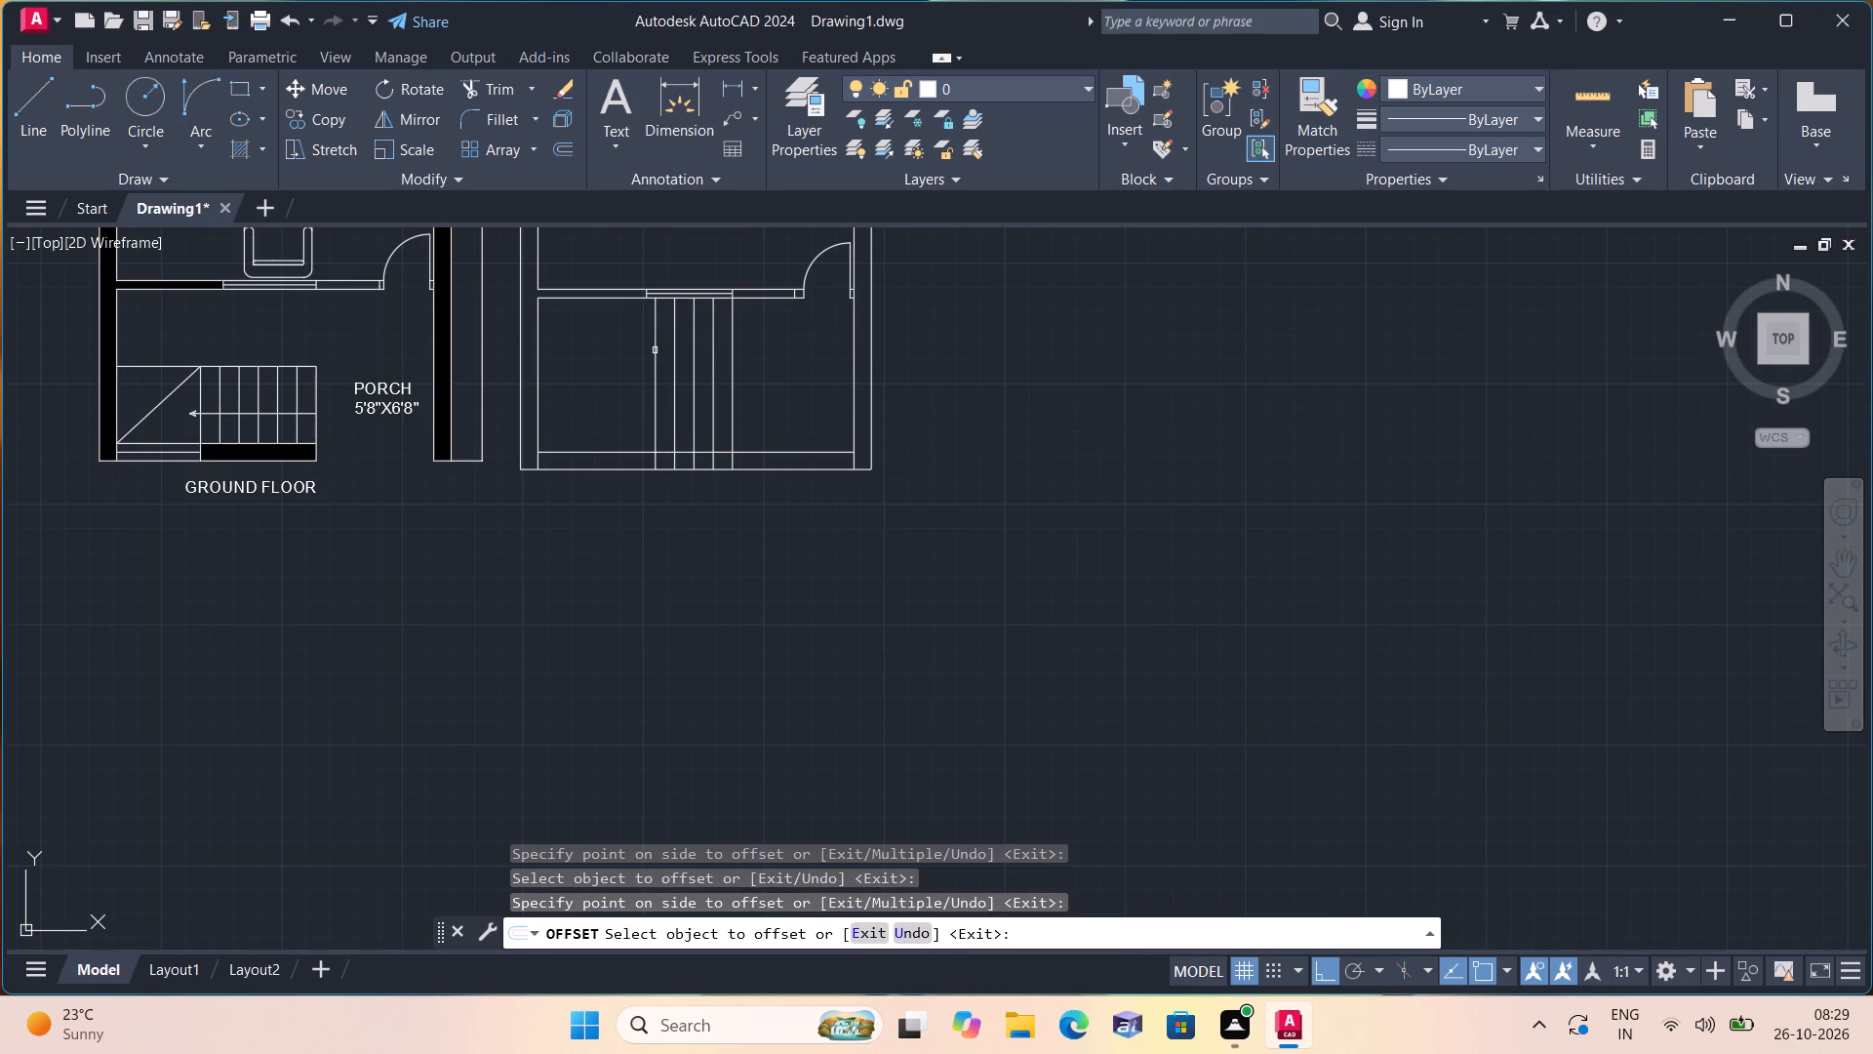
click(643, 345)
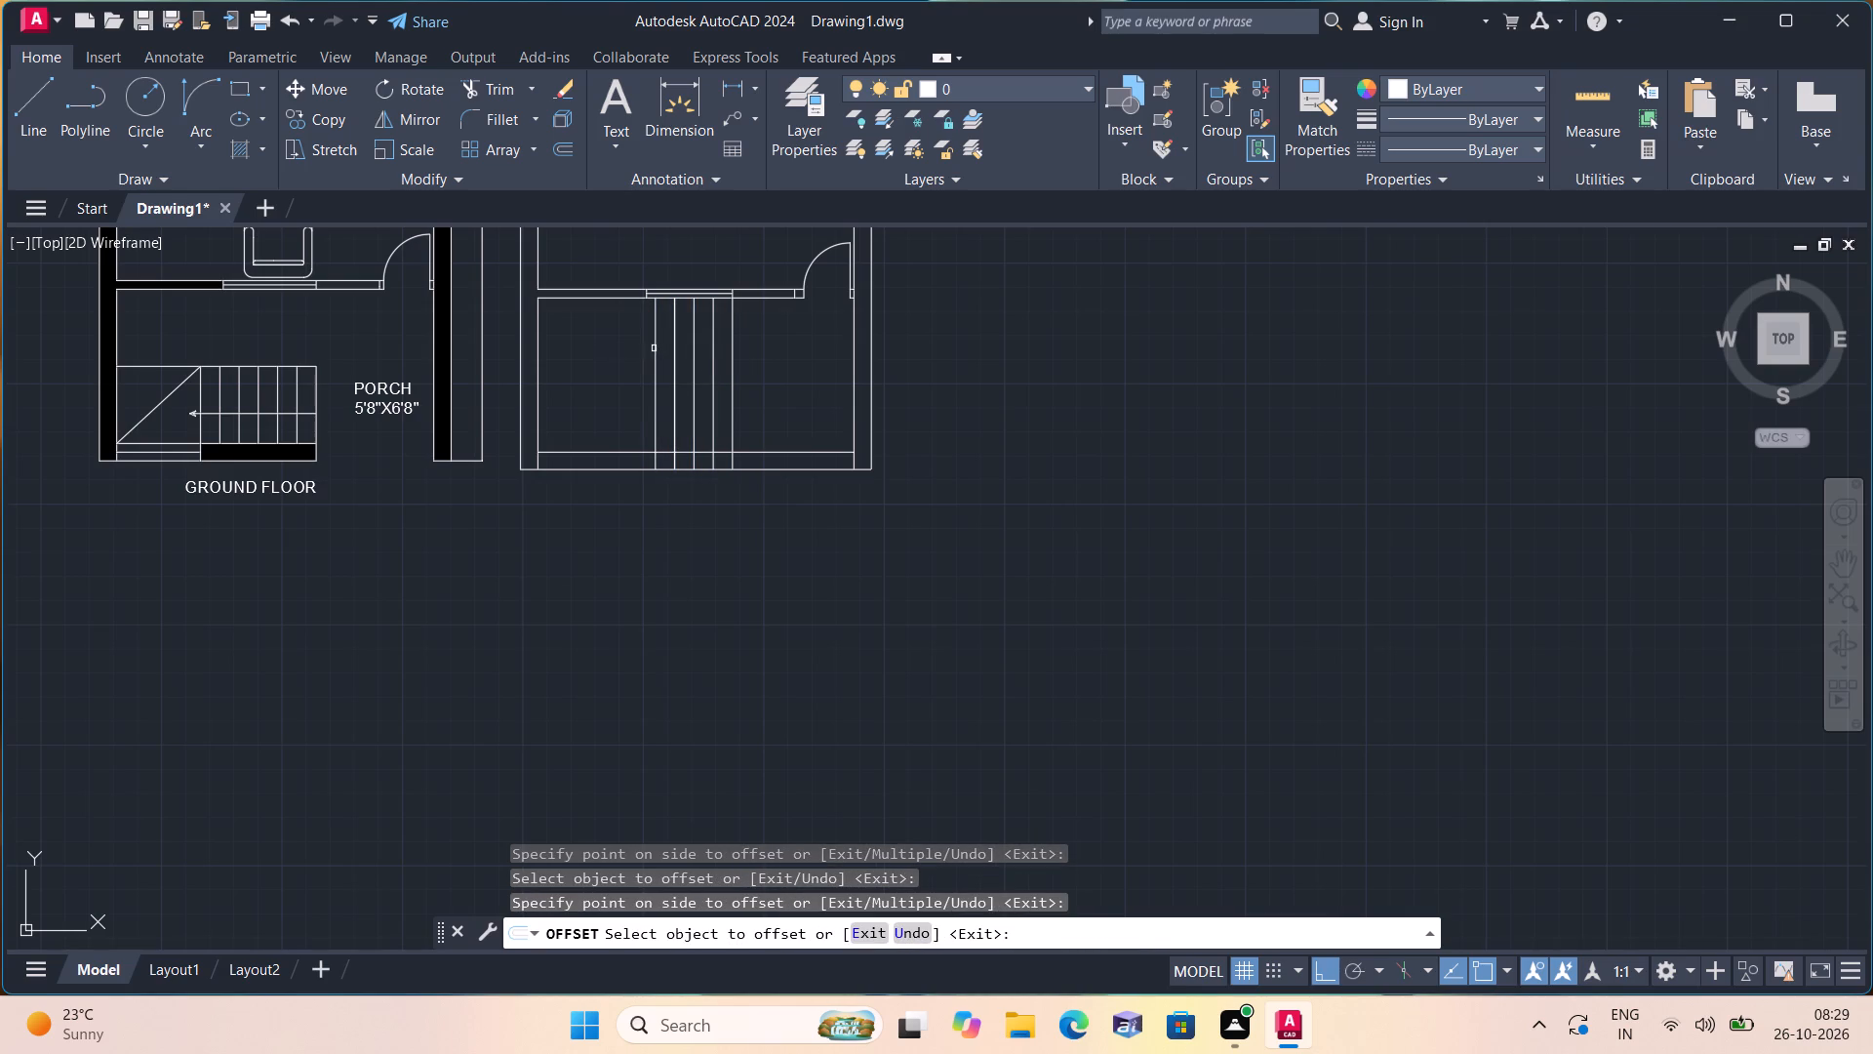
click(654, 347)
double_click(635, 347)
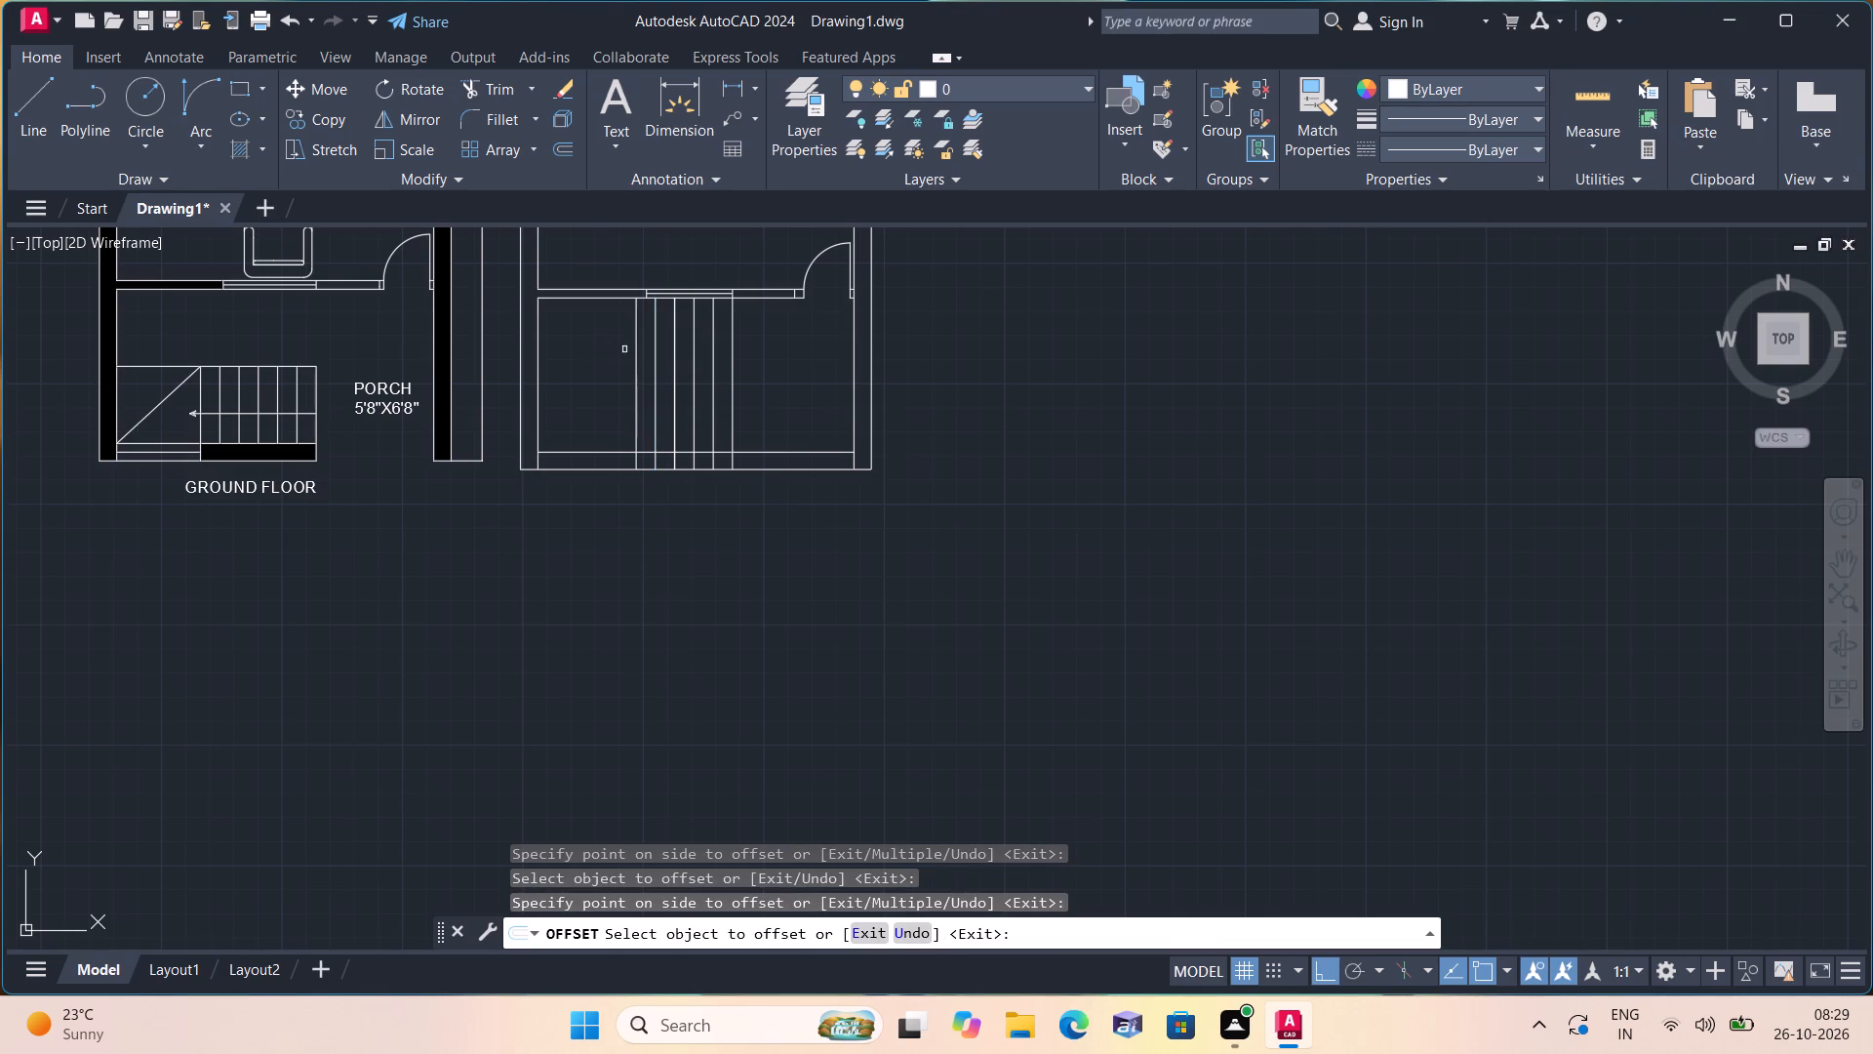
click(635, 355)
click(611, 353)
key(space)
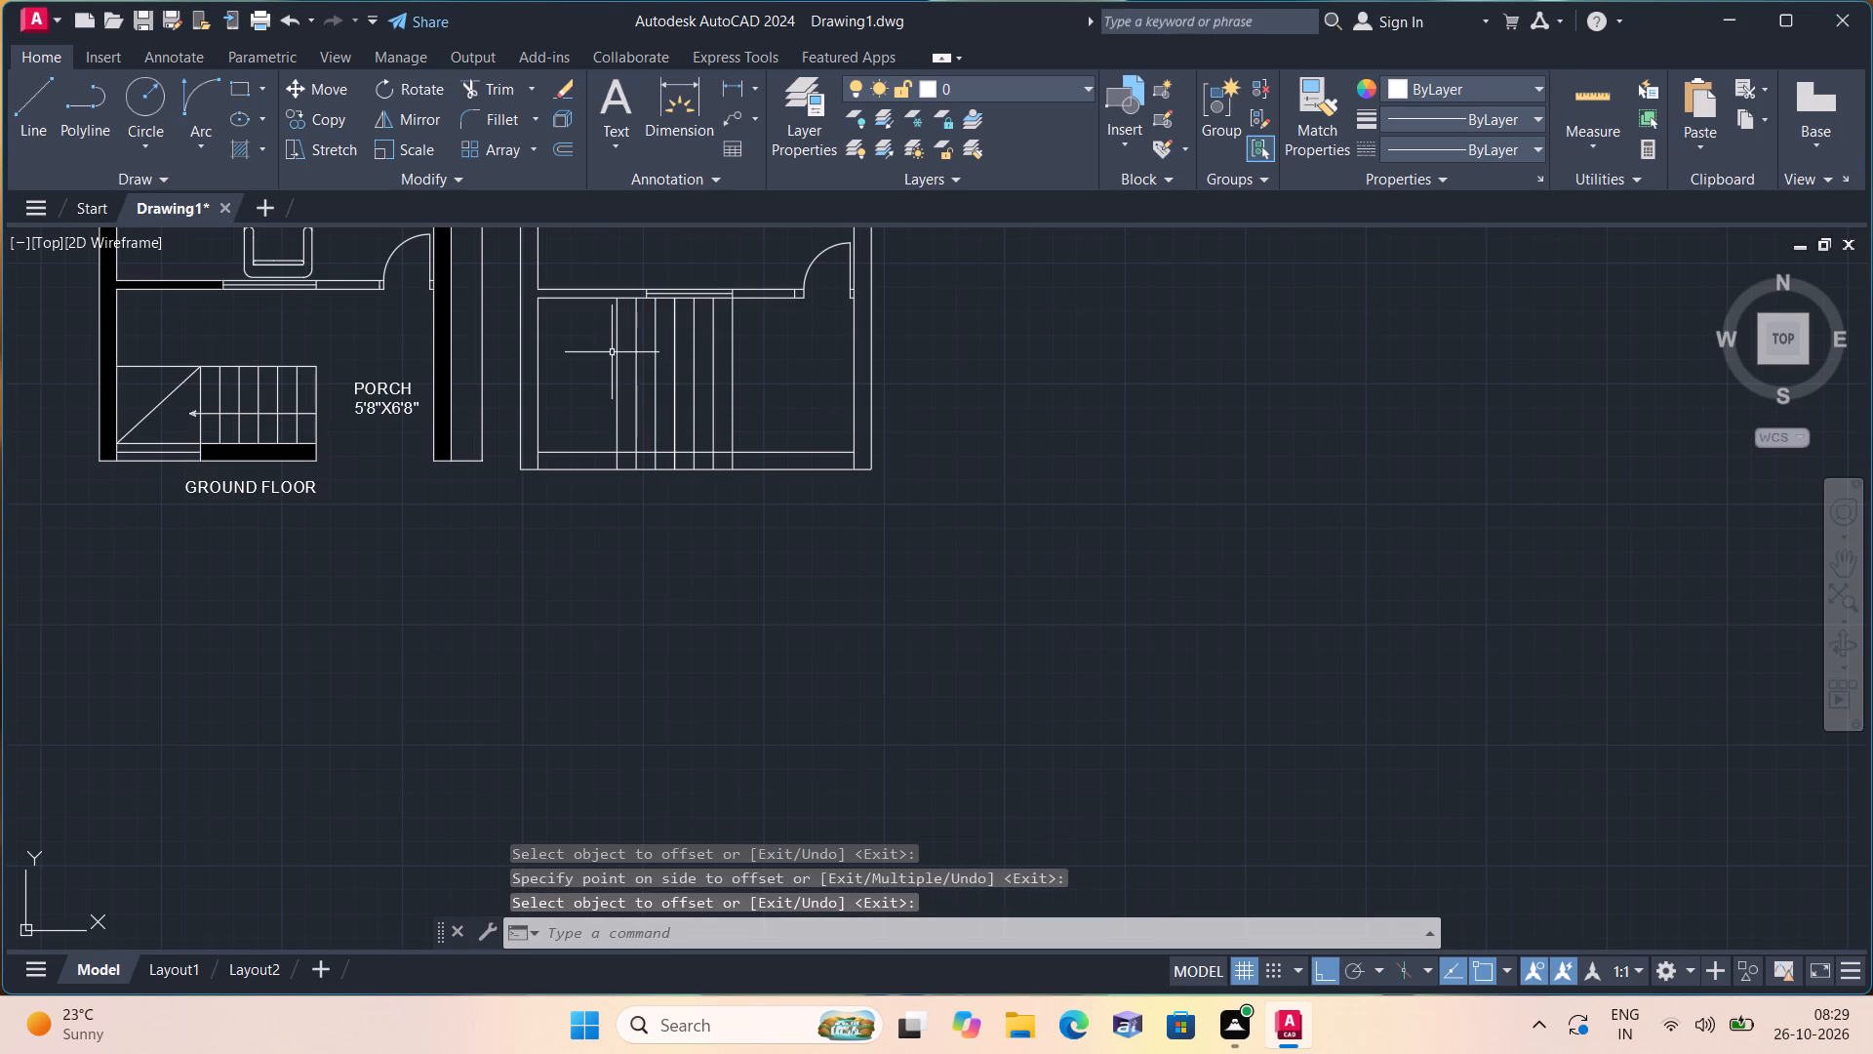
Draw a horizontal centre line in the bottom wall from the leftmost tread line to the left wall's inner face.
scroll(693, 411, up, 1)
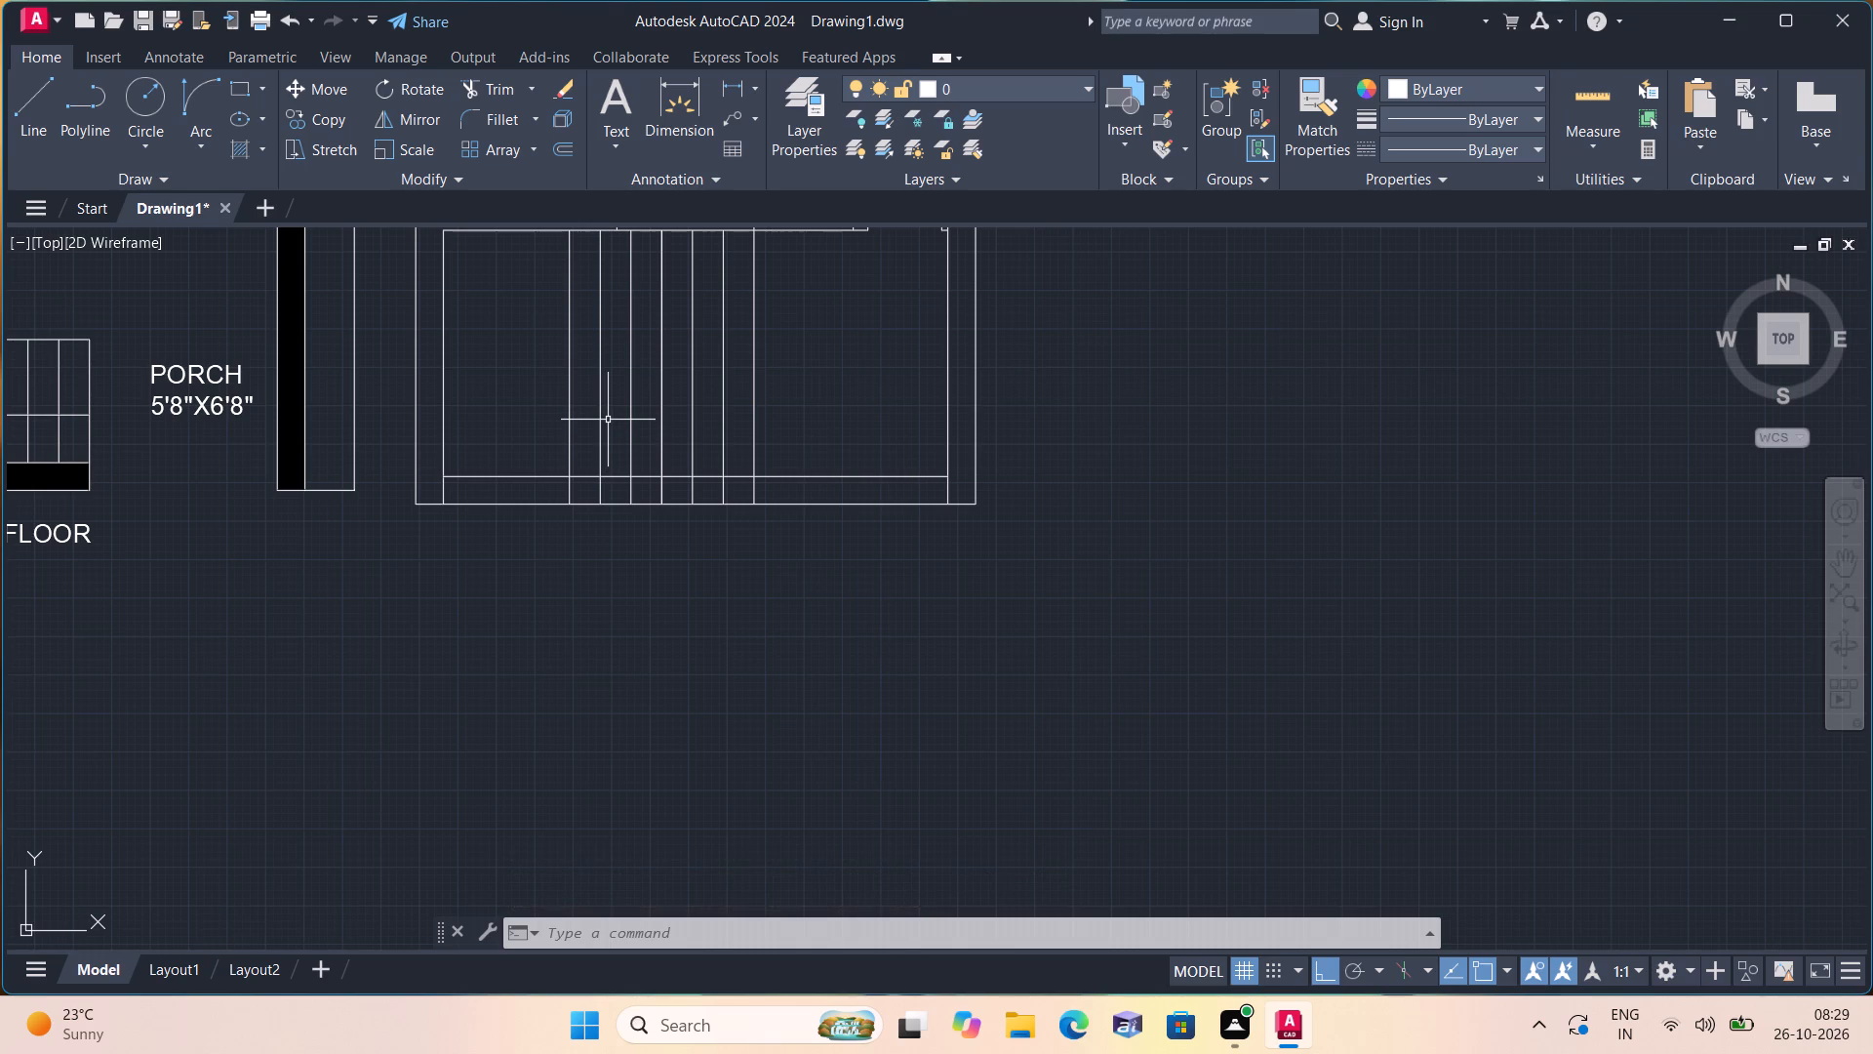
scroll(608, 420, down, 1)
key(l)
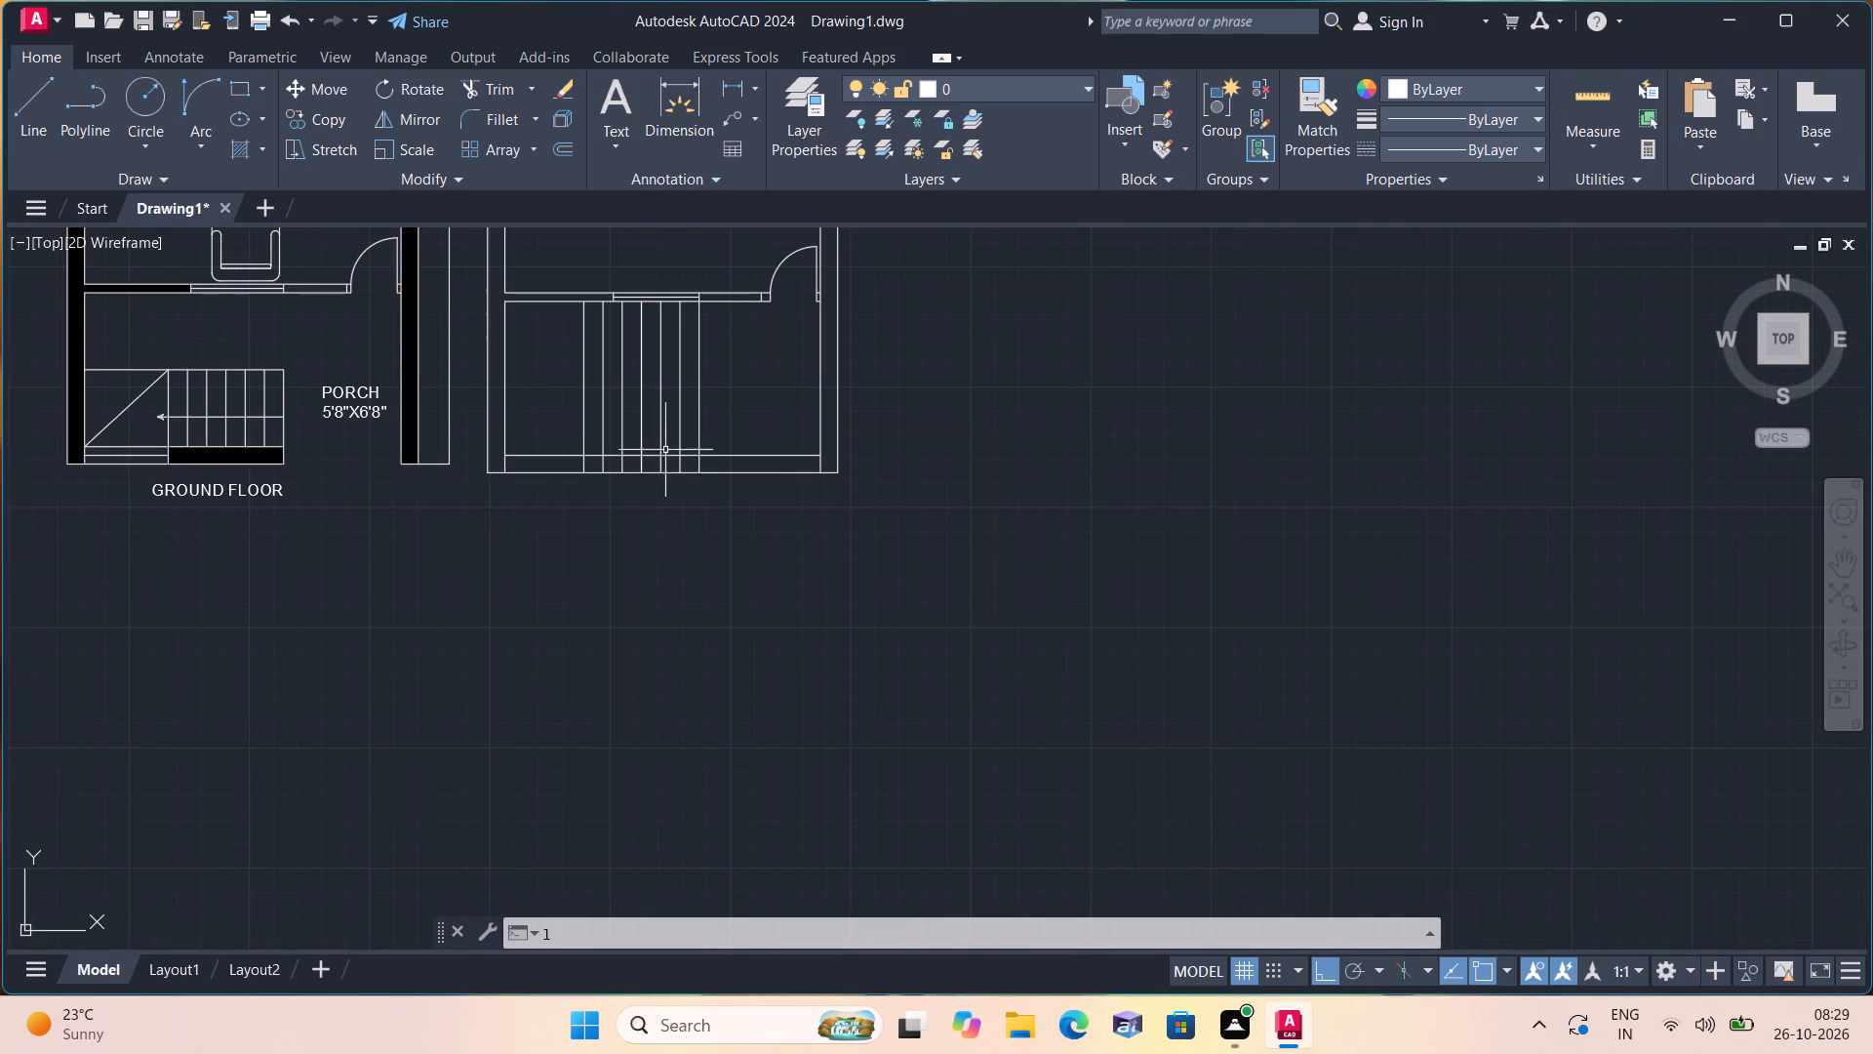
key(space)
scroll(518, 511, up, 2)
click(679, 395)
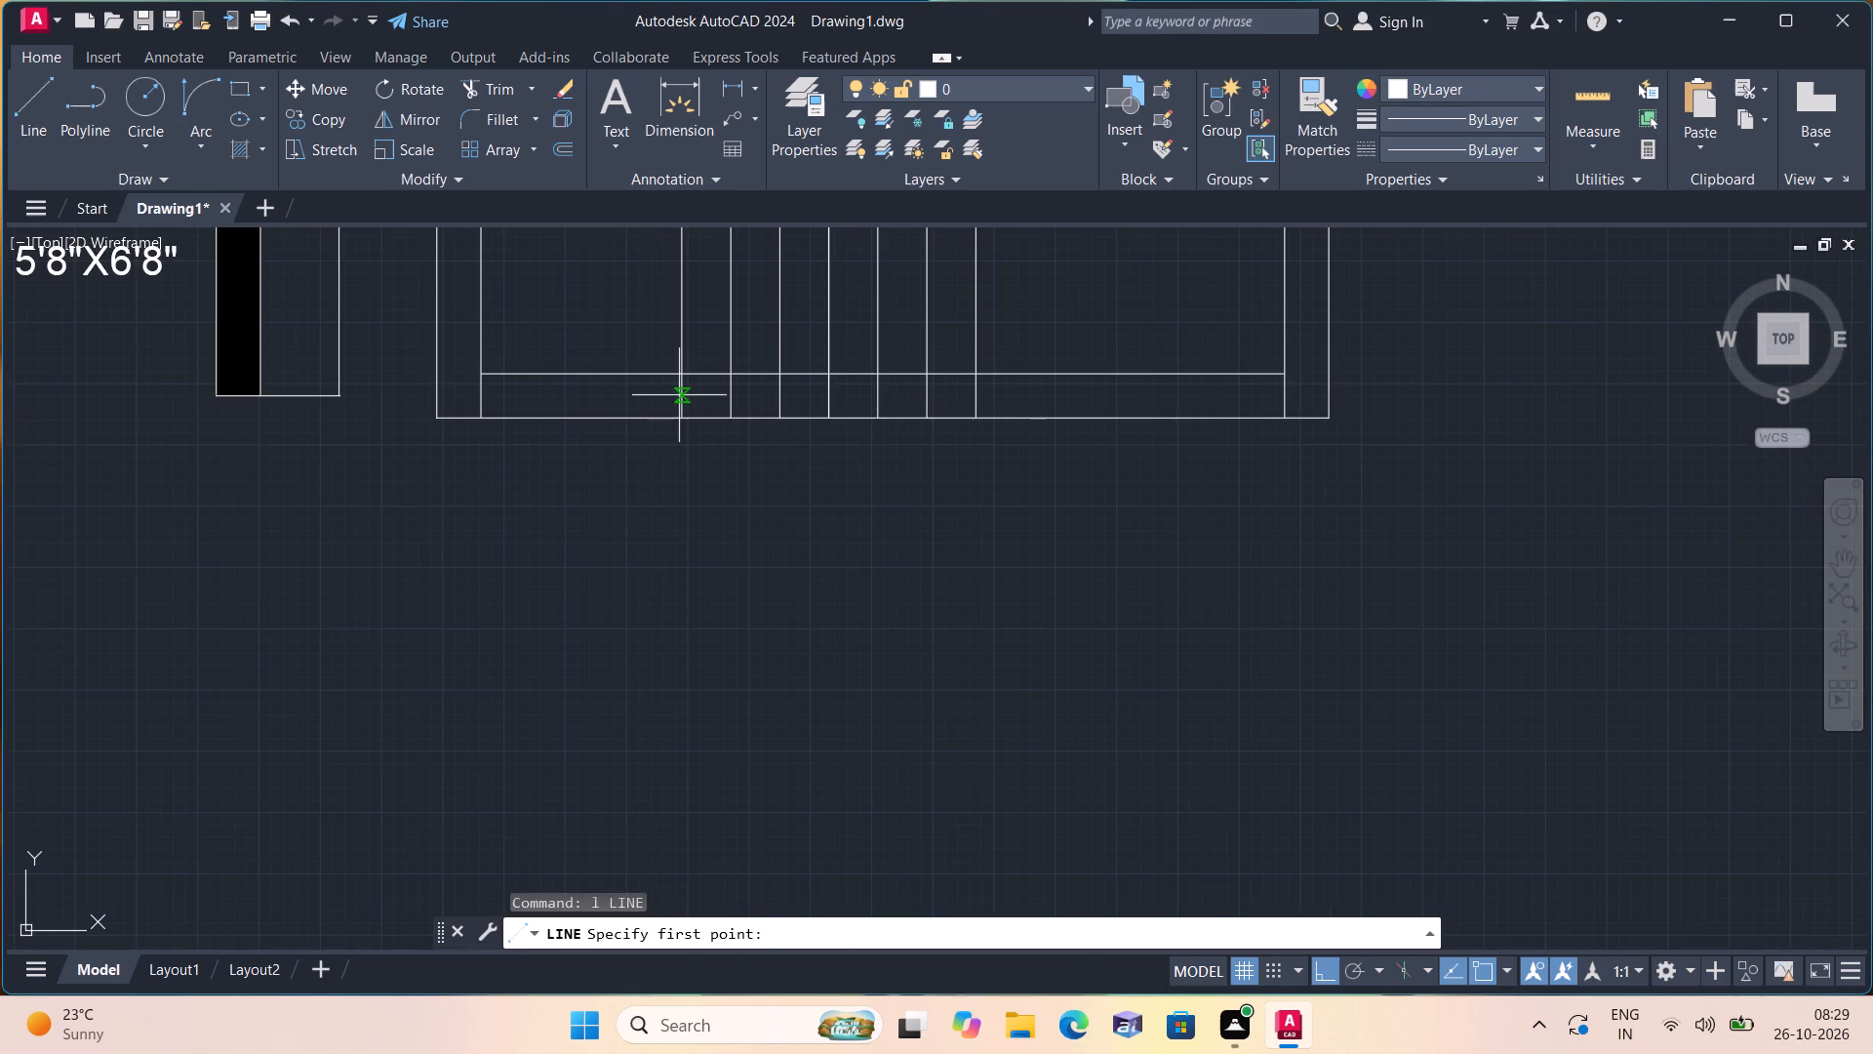
click(484, 398)
key(space)
scroll(573, 495, down, 2)
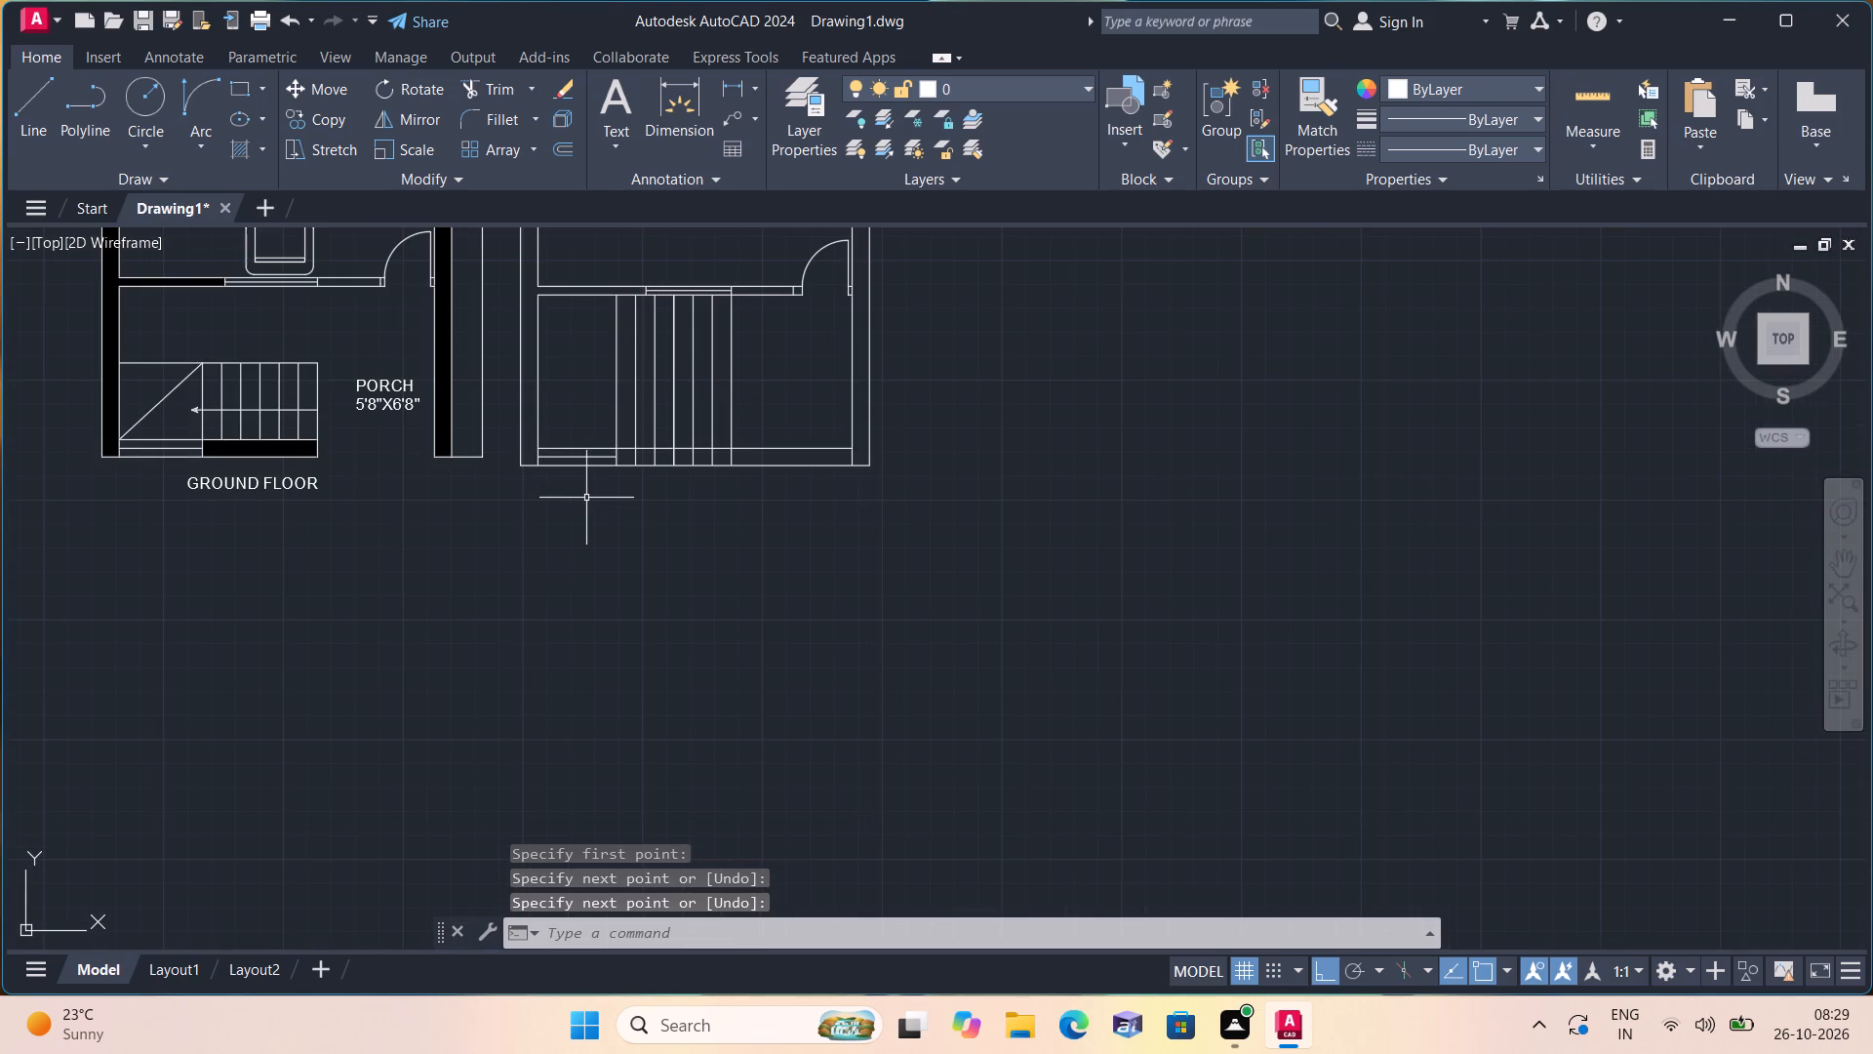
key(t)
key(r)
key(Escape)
Draw a horizontal line across the treads from the rightmost tread line's midpoint to the left wall's inner face.
key(l)
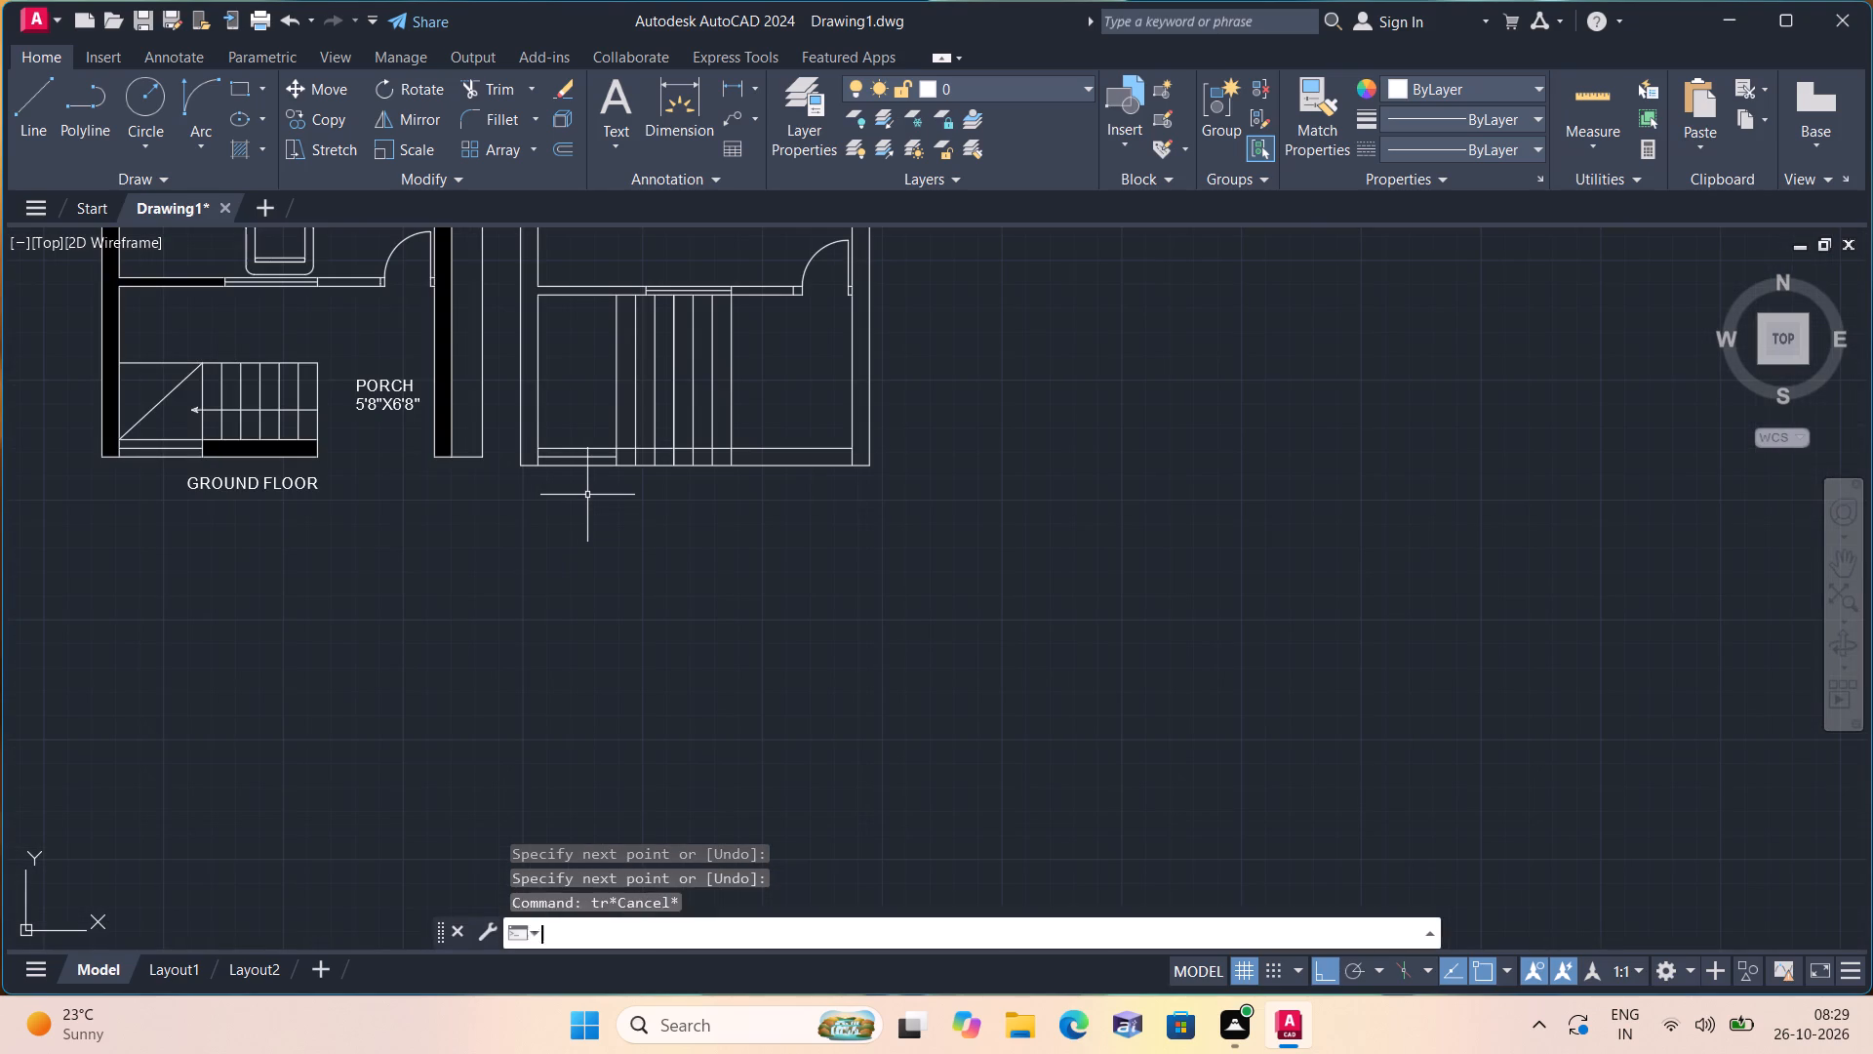
key(space)
click(728, 379)
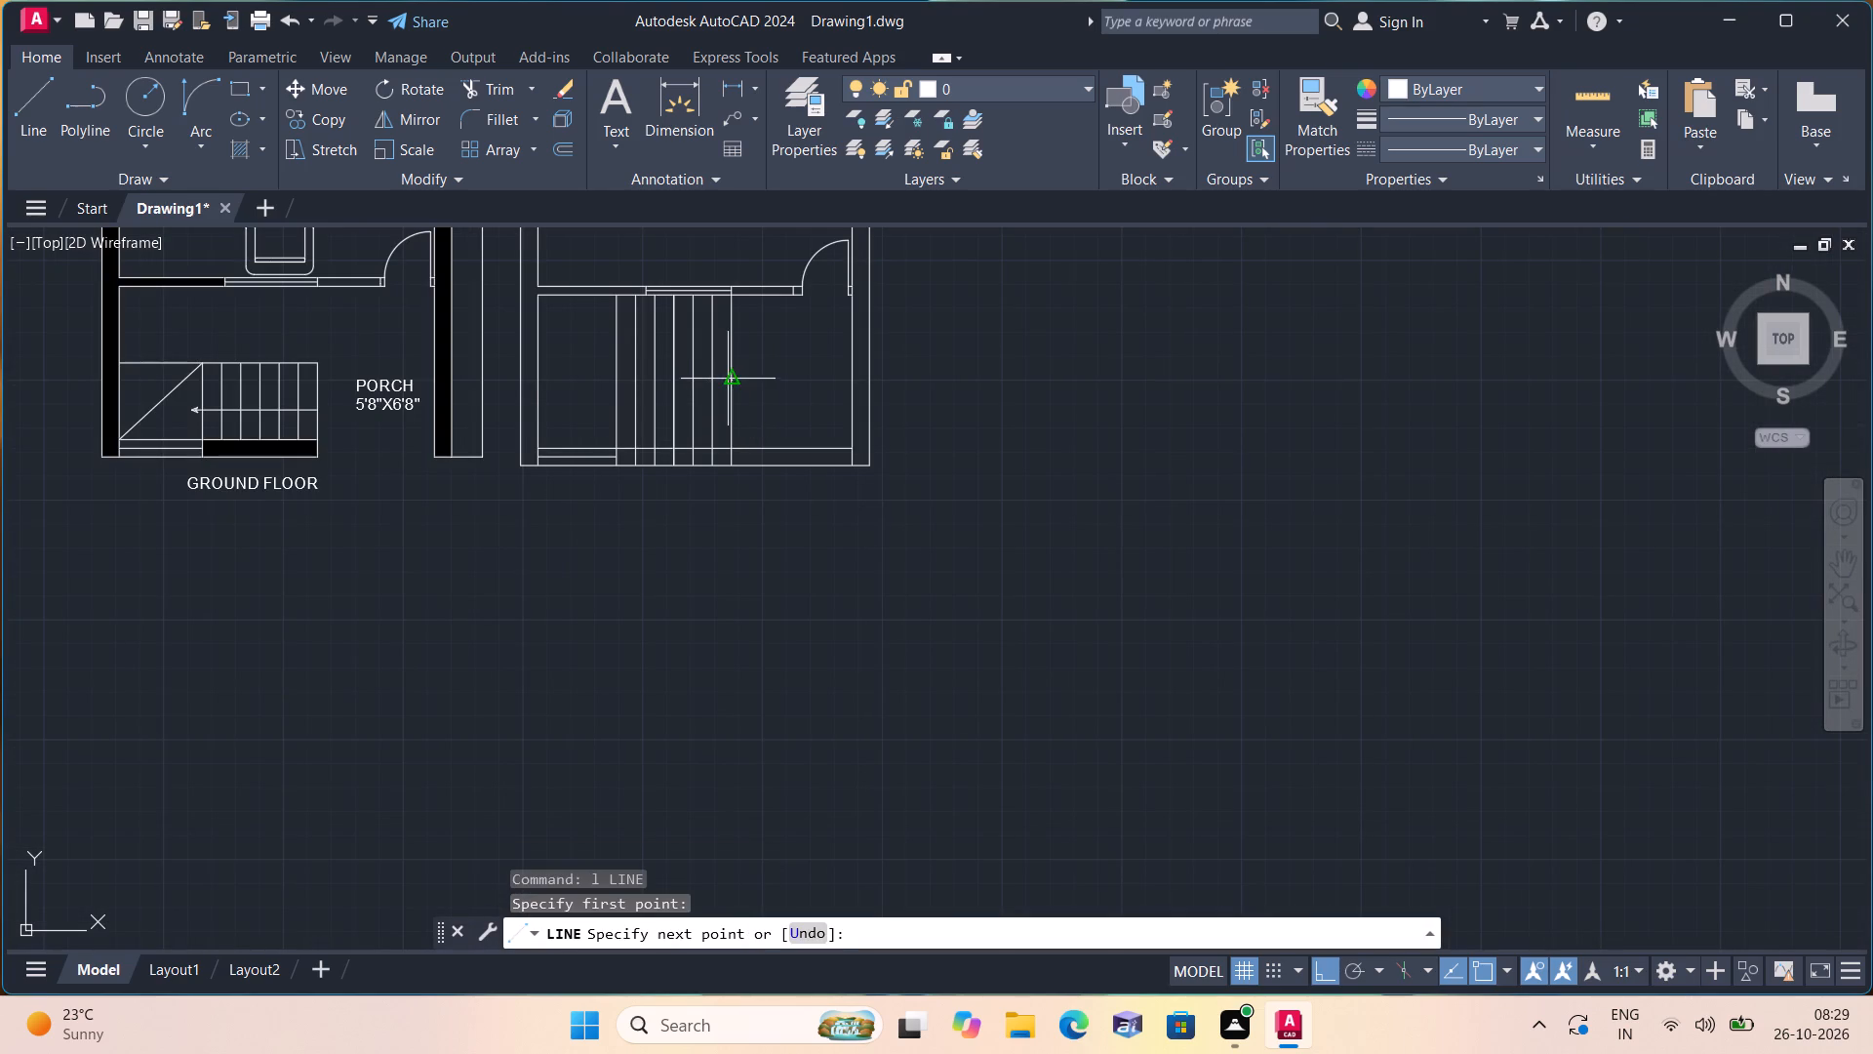
click(541, 383)
key(space)
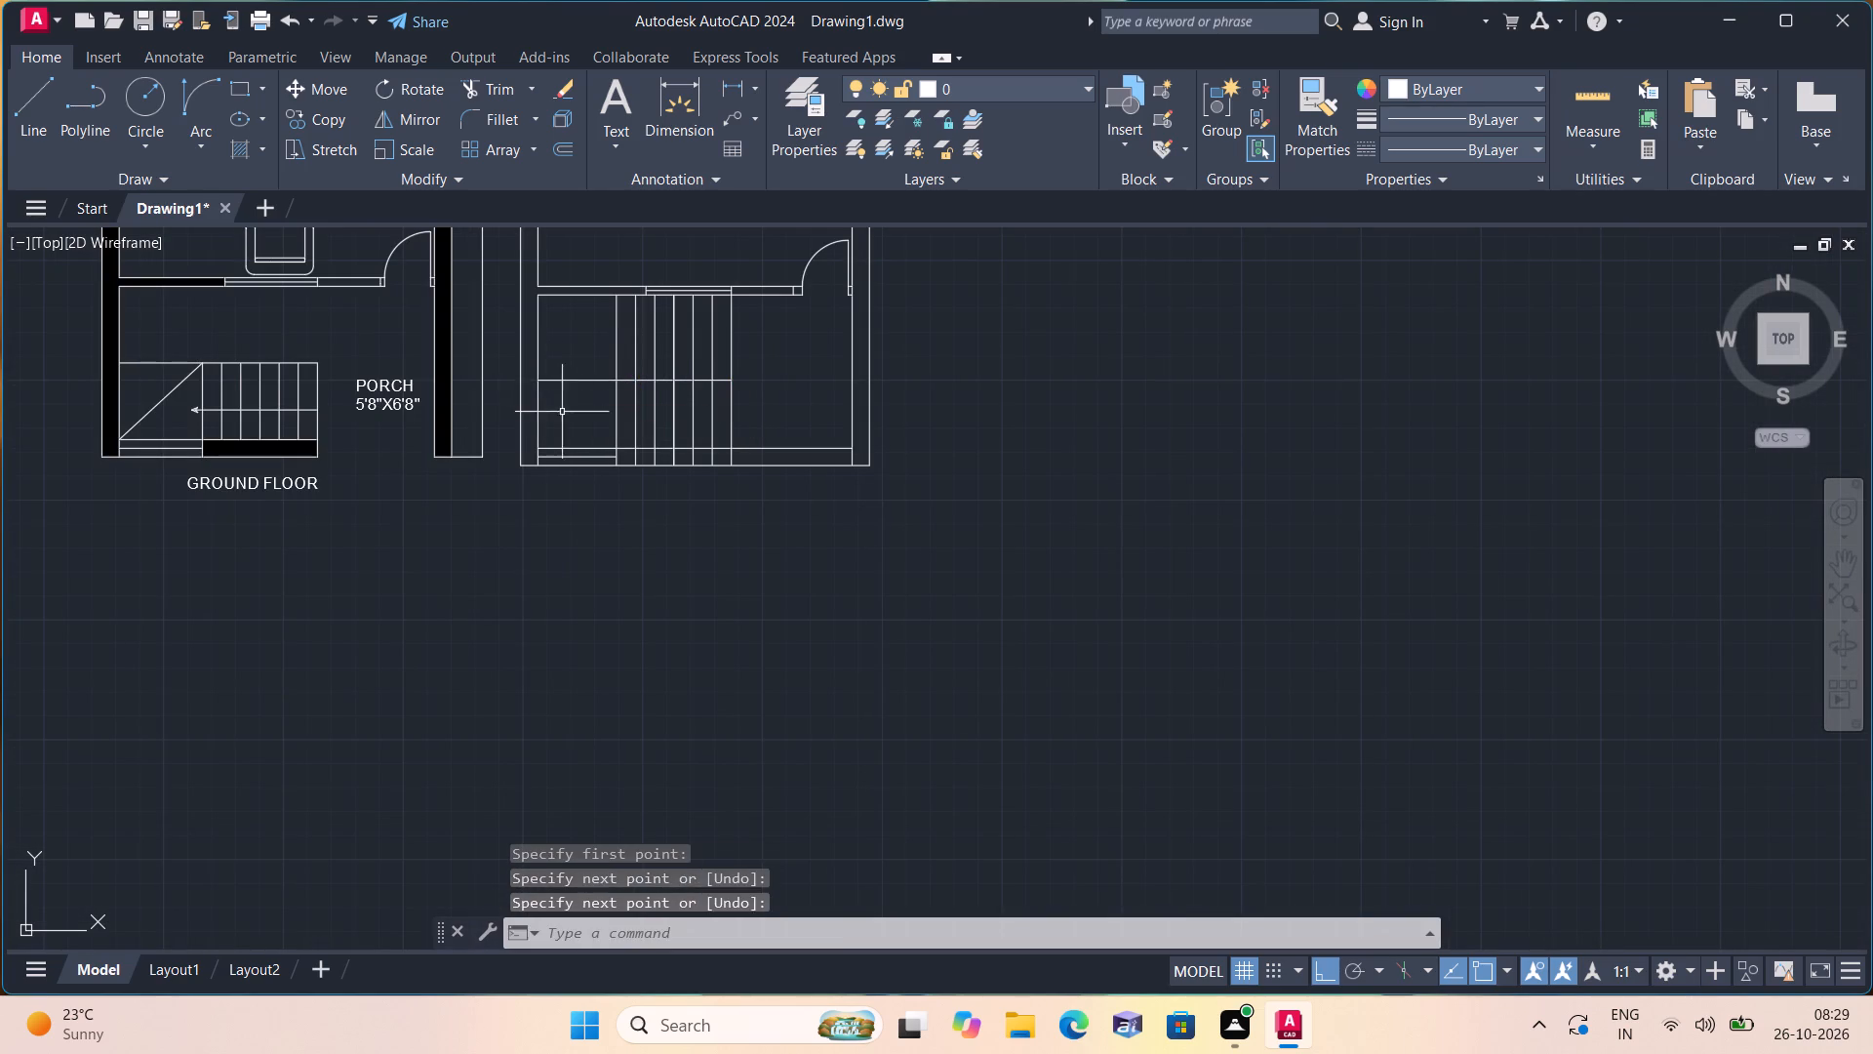
Draw a diagonal across the stair landing from the leftmost tread's upper corner to the inner lower-left wall corner.
scroll(562, 412, up, 1)
key(space)
click(648, 361)
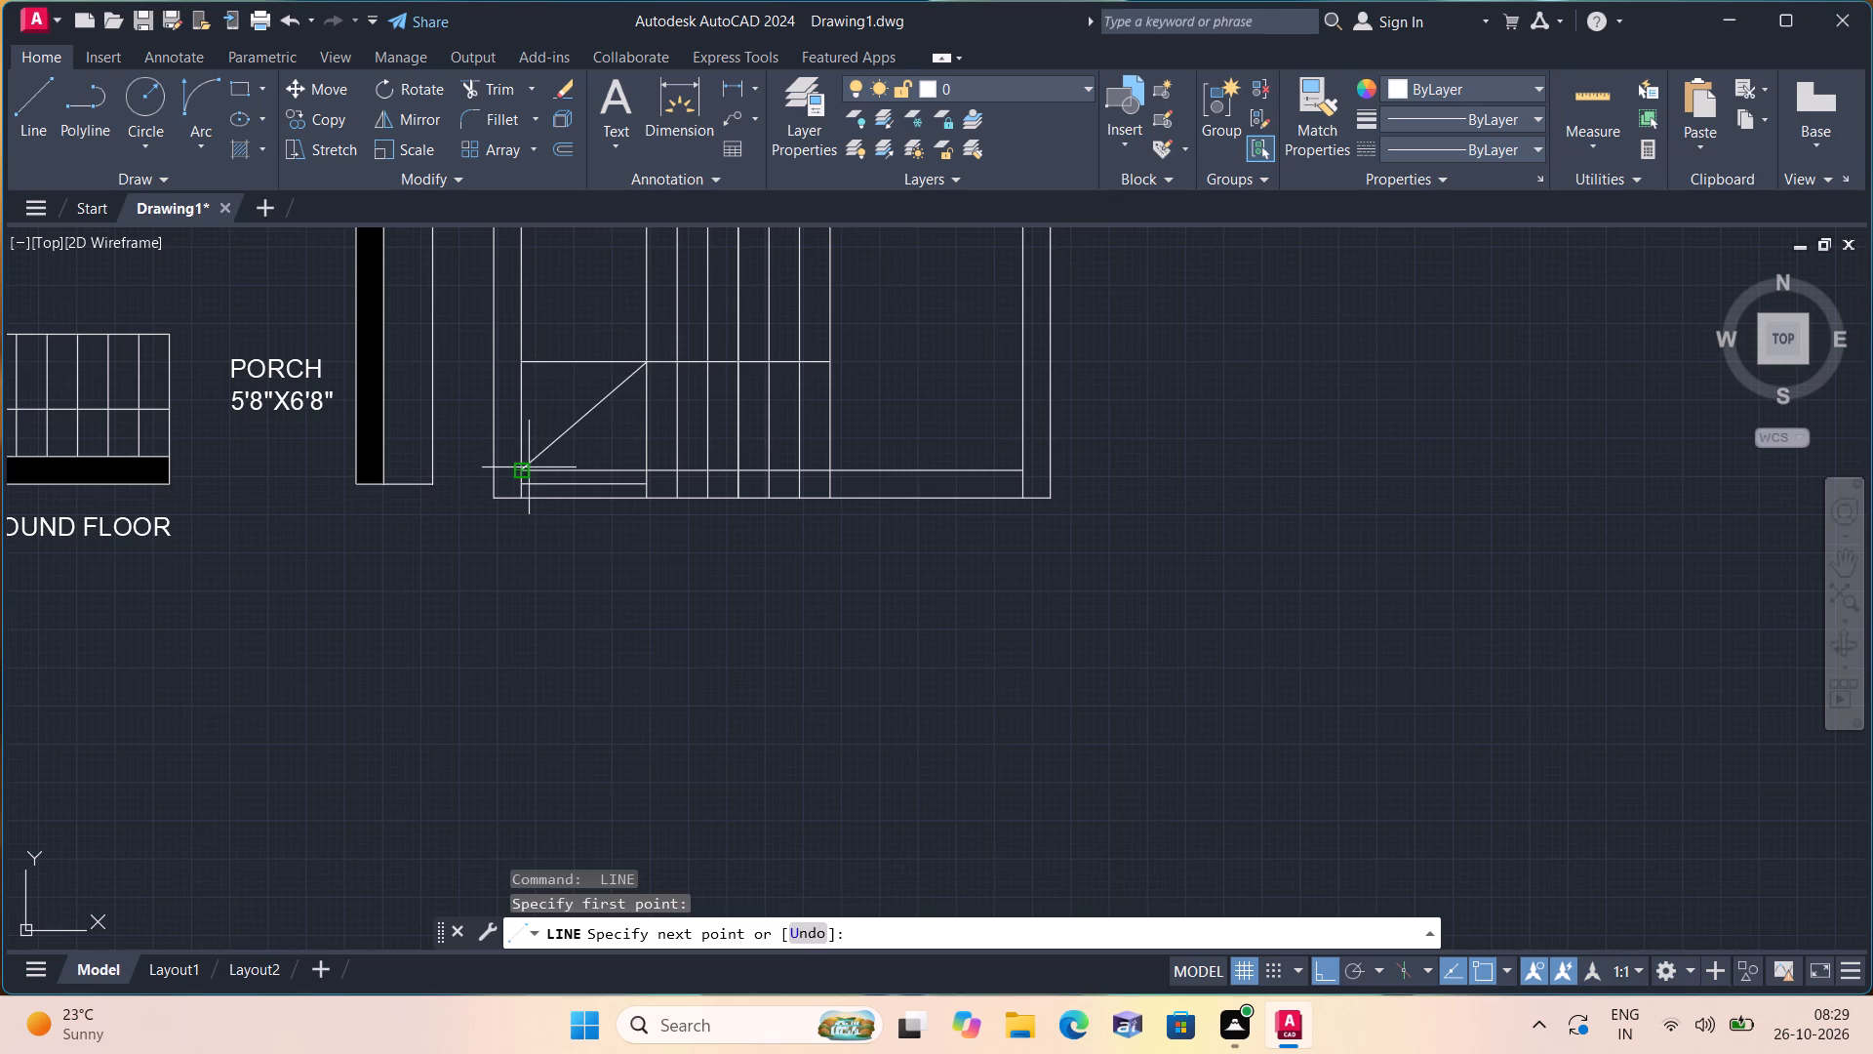
click(529, 467)
key(space)
Draw the stair direction line from the rightmost tread's midpoint into the landing, ending in the upper half of an arrowhead.
key(space)
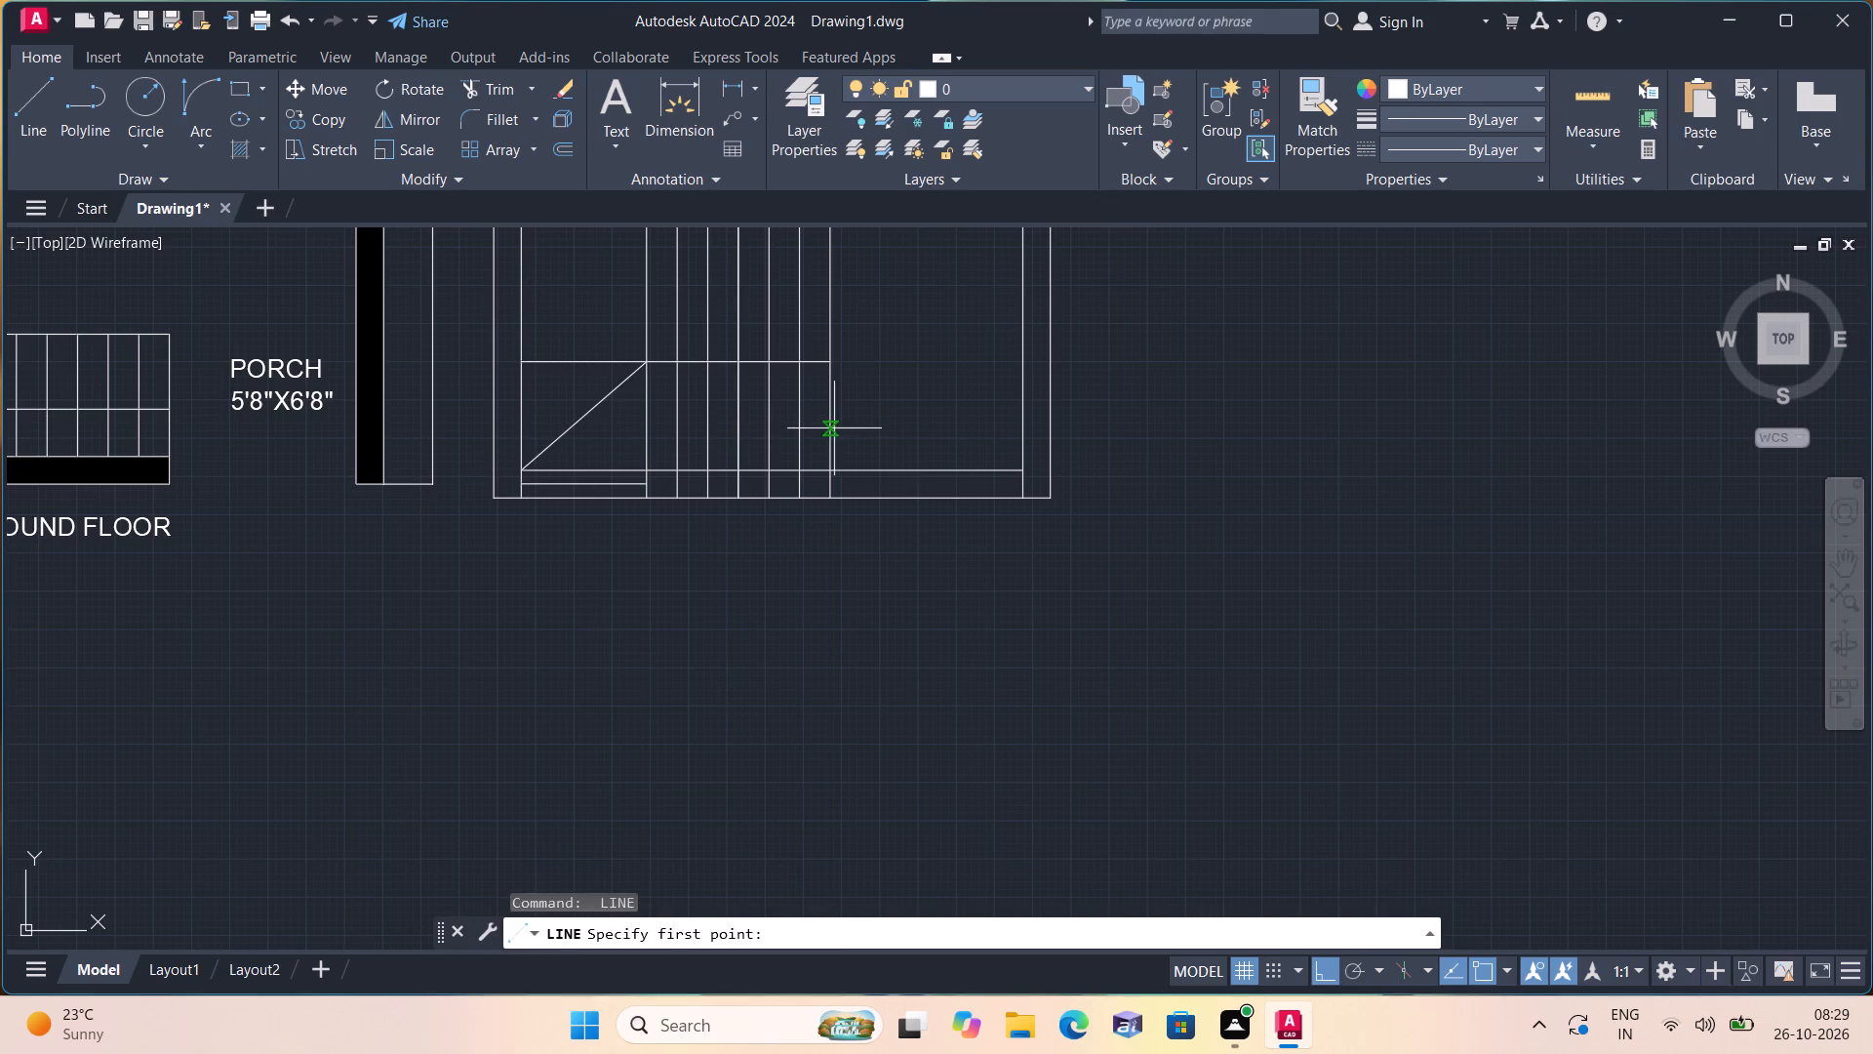
click(834, 426)
click(627, 433)
scroll(626, 433, up, 2)
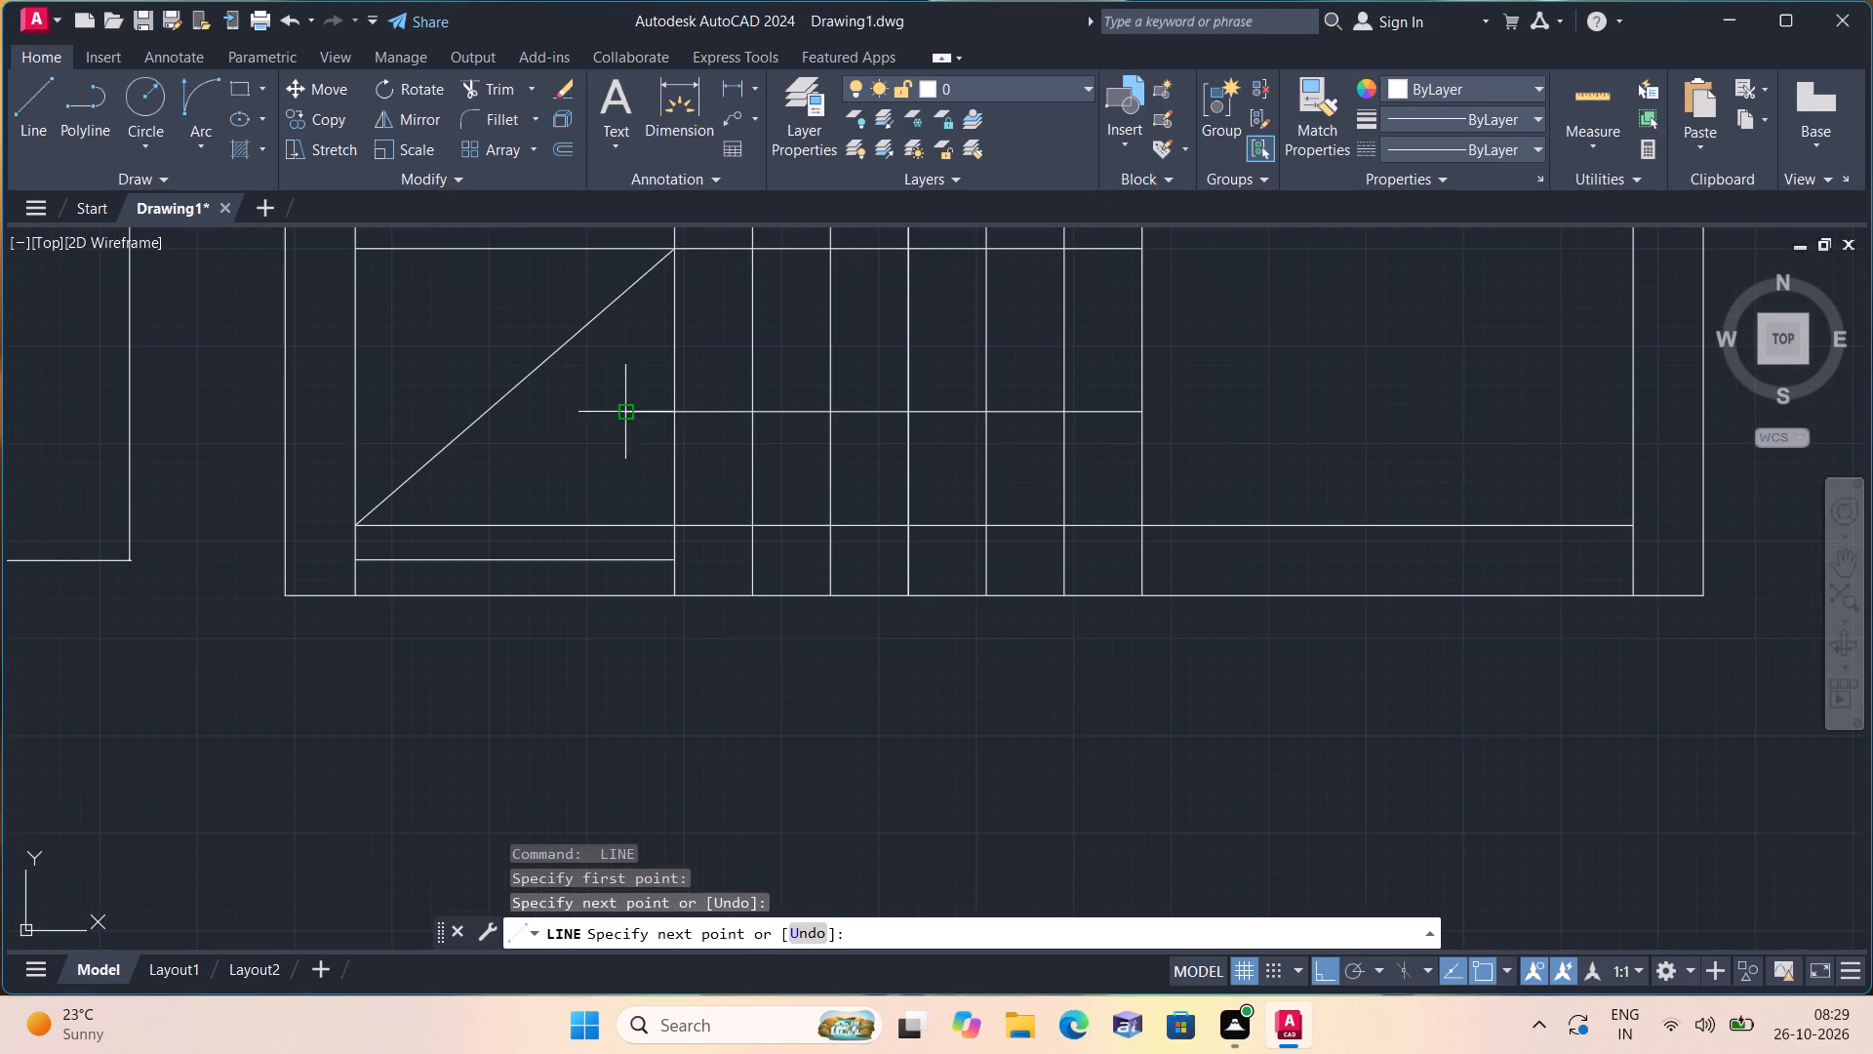
key(F8)
click(660, 386)
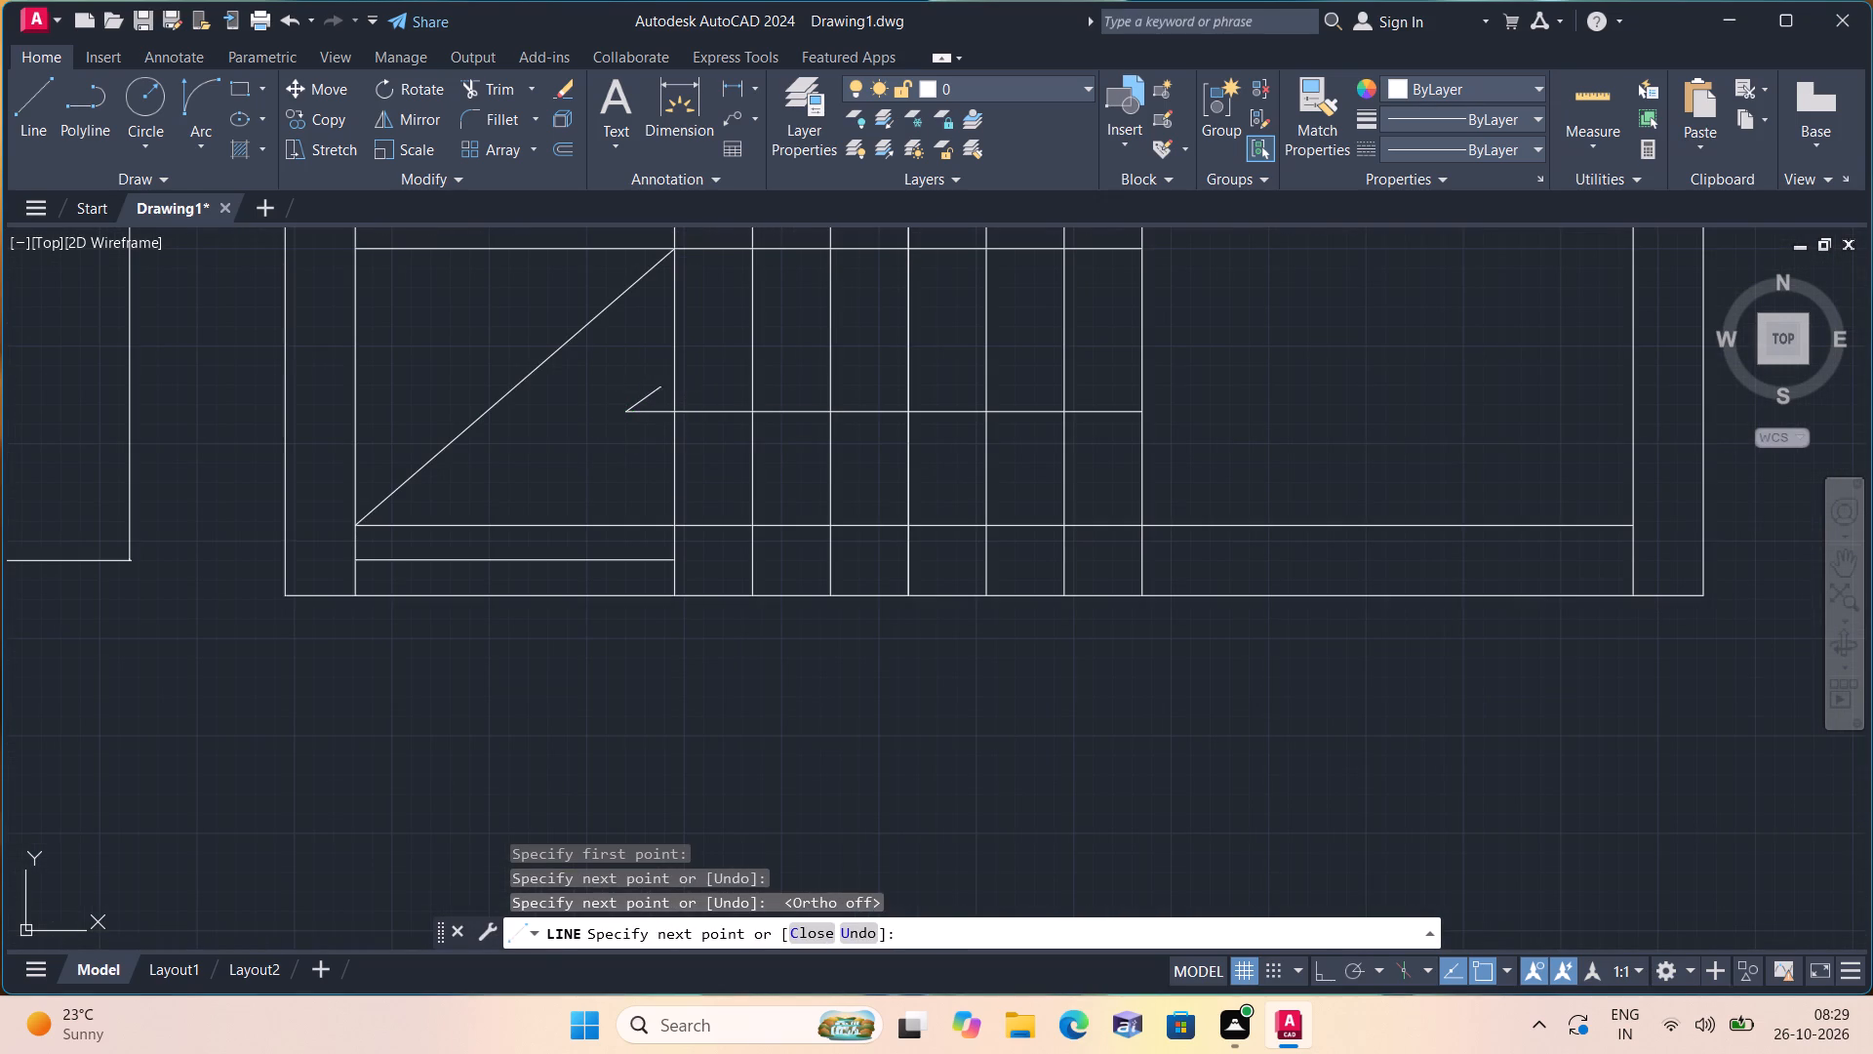
click(649, 410)
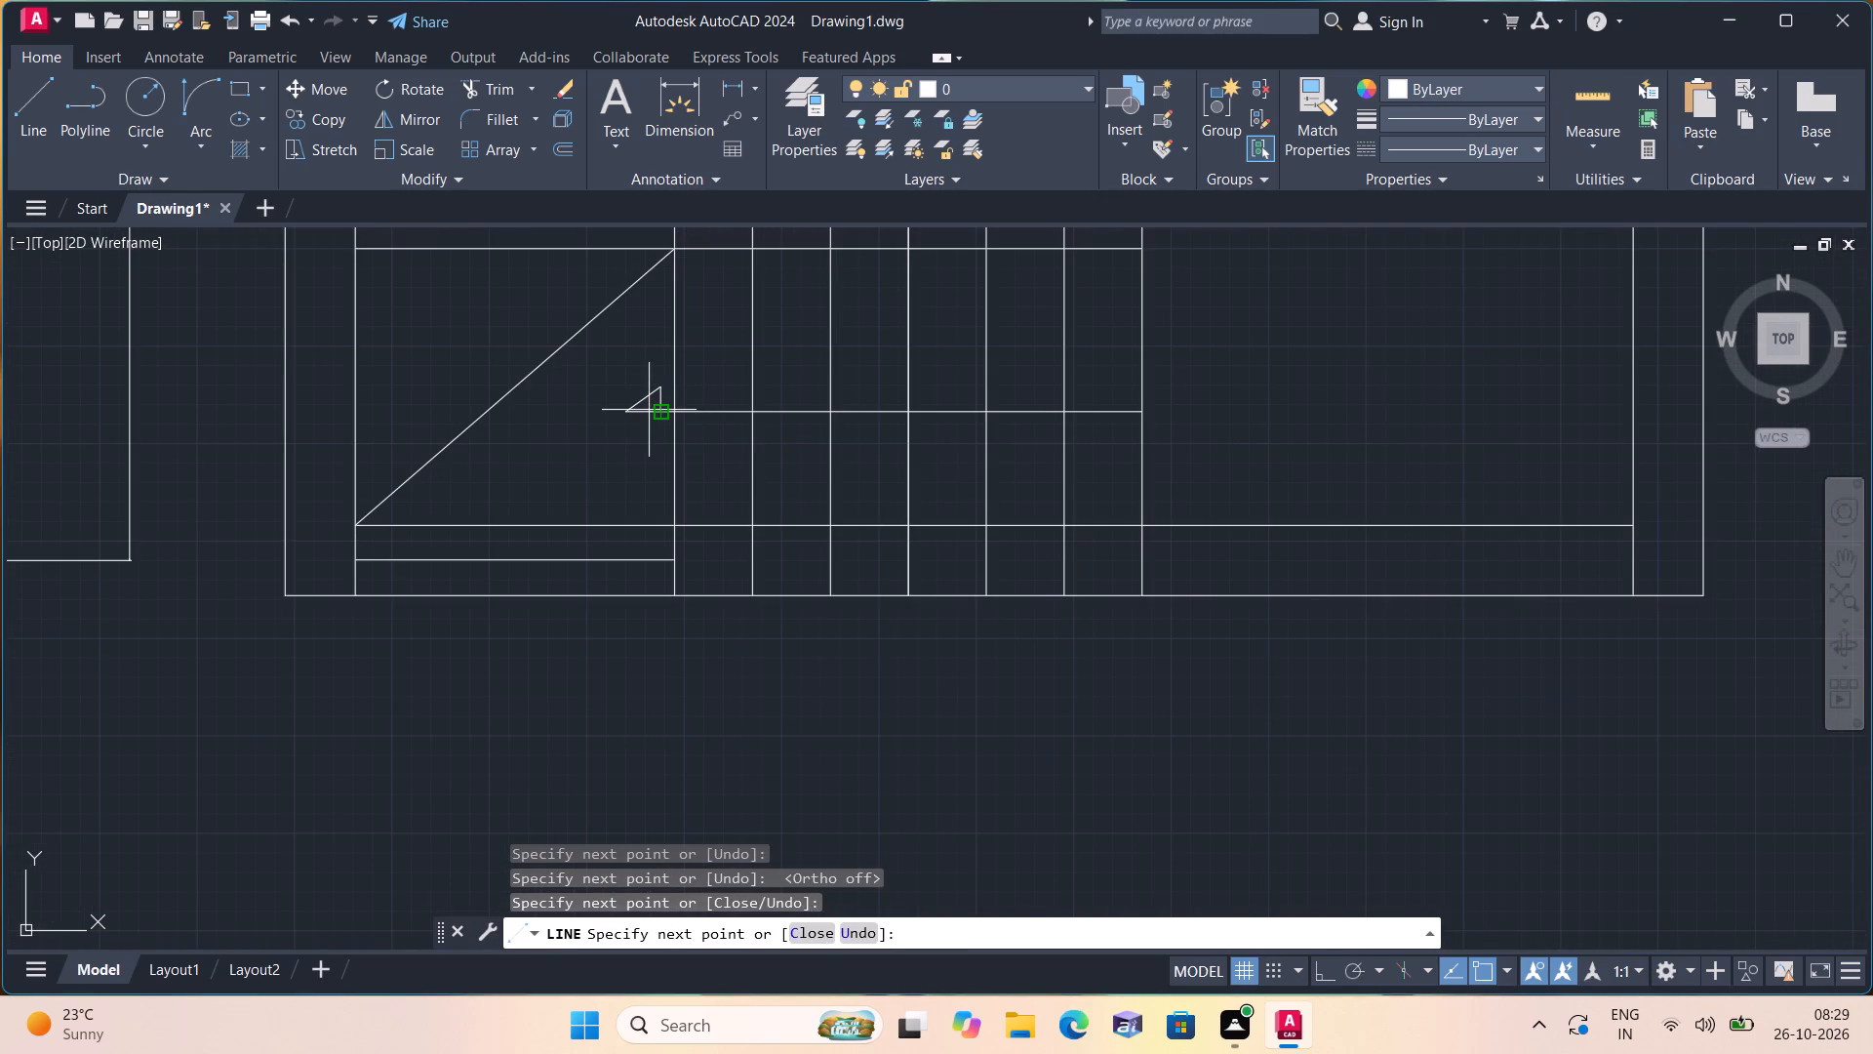
scroll(649, 410, up, 1)
key(Escape)
Mirror the half arrowhead about the stair direction line, keeping the original.
scroll(675, 391, up, 1)
click(674, 392)
click(579, 341)
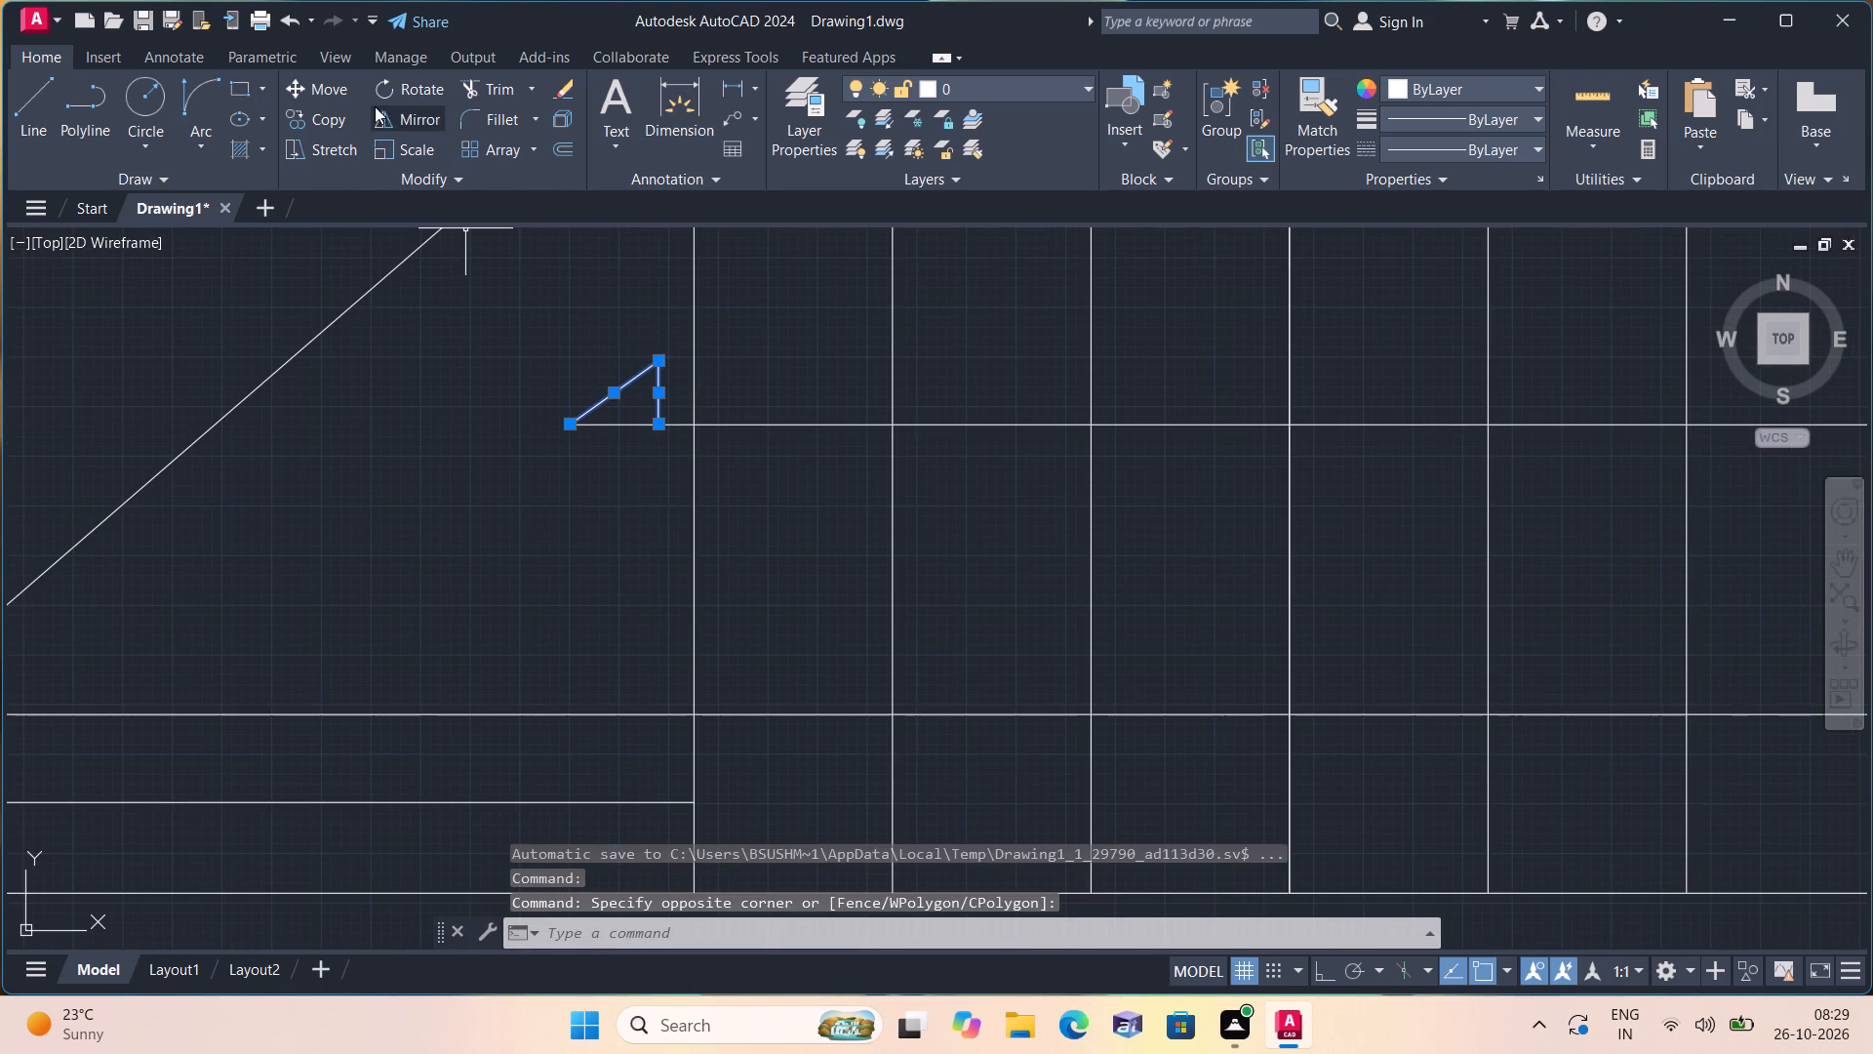
click(400, 122)
key(F8)
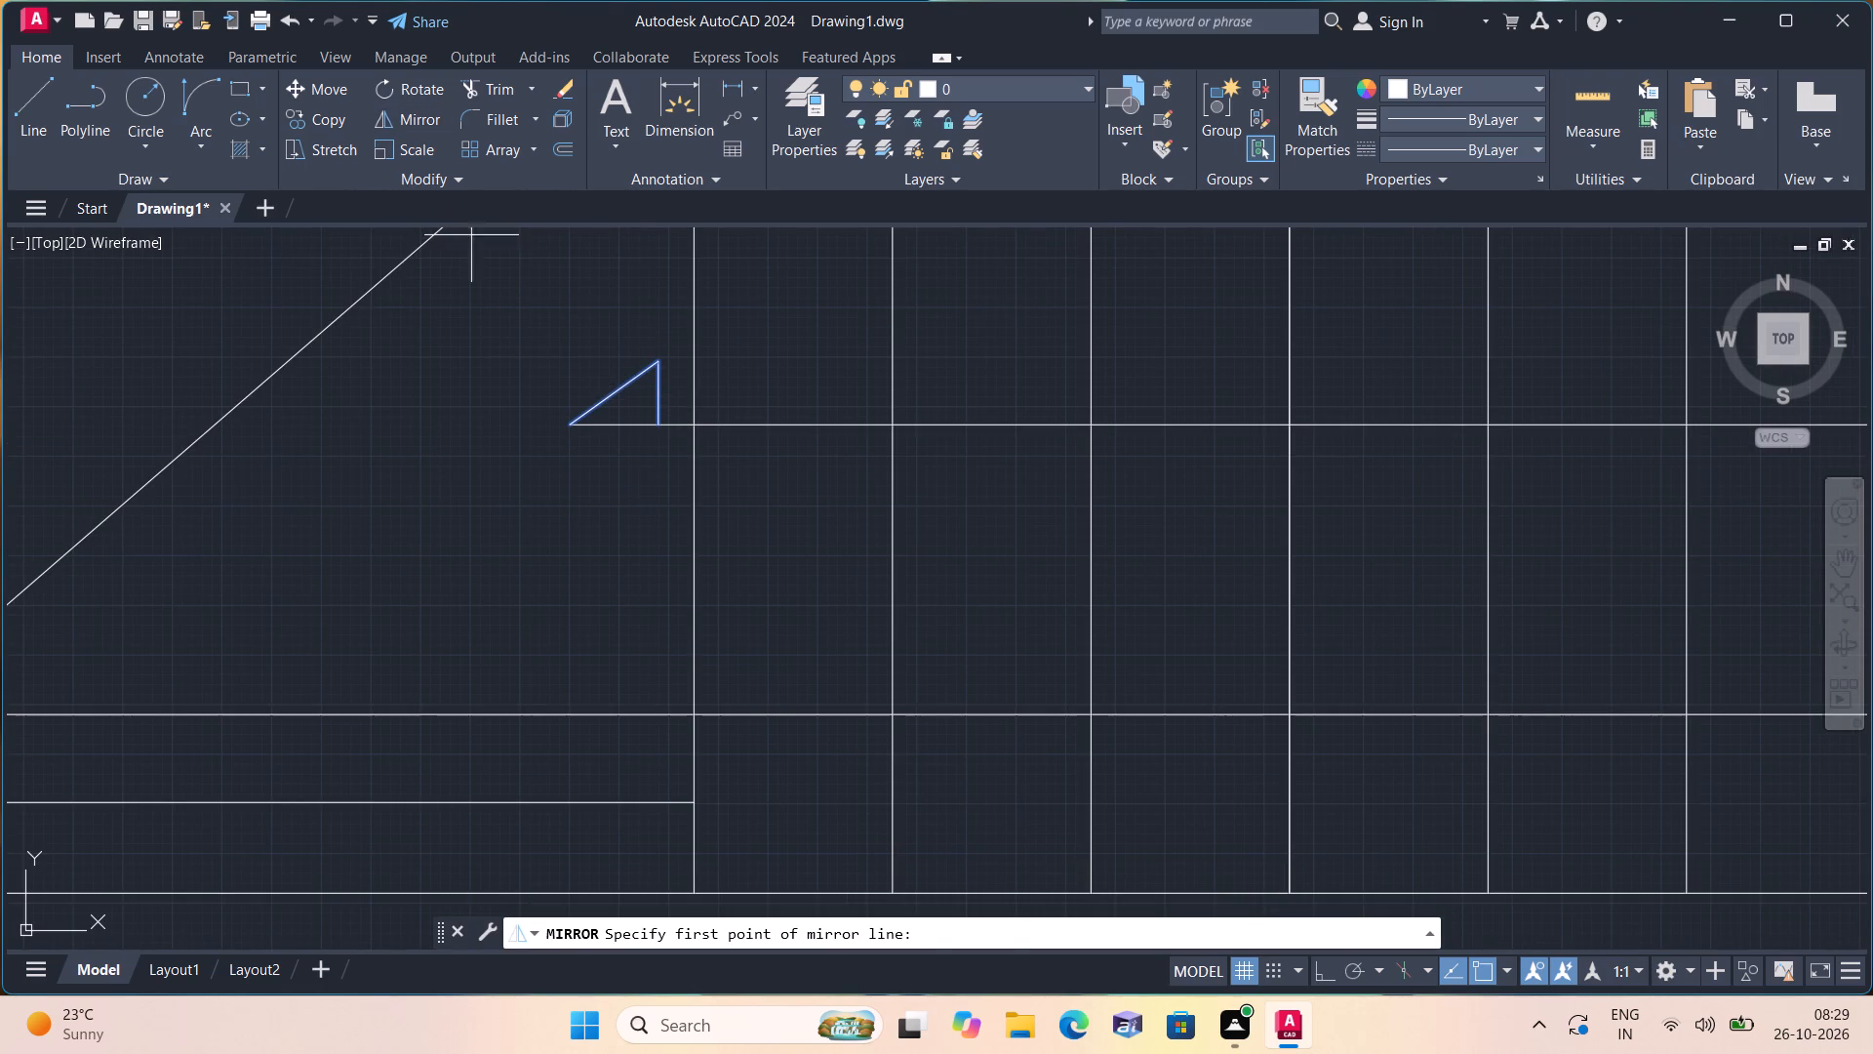
click(577, 425)
click(713, 438)
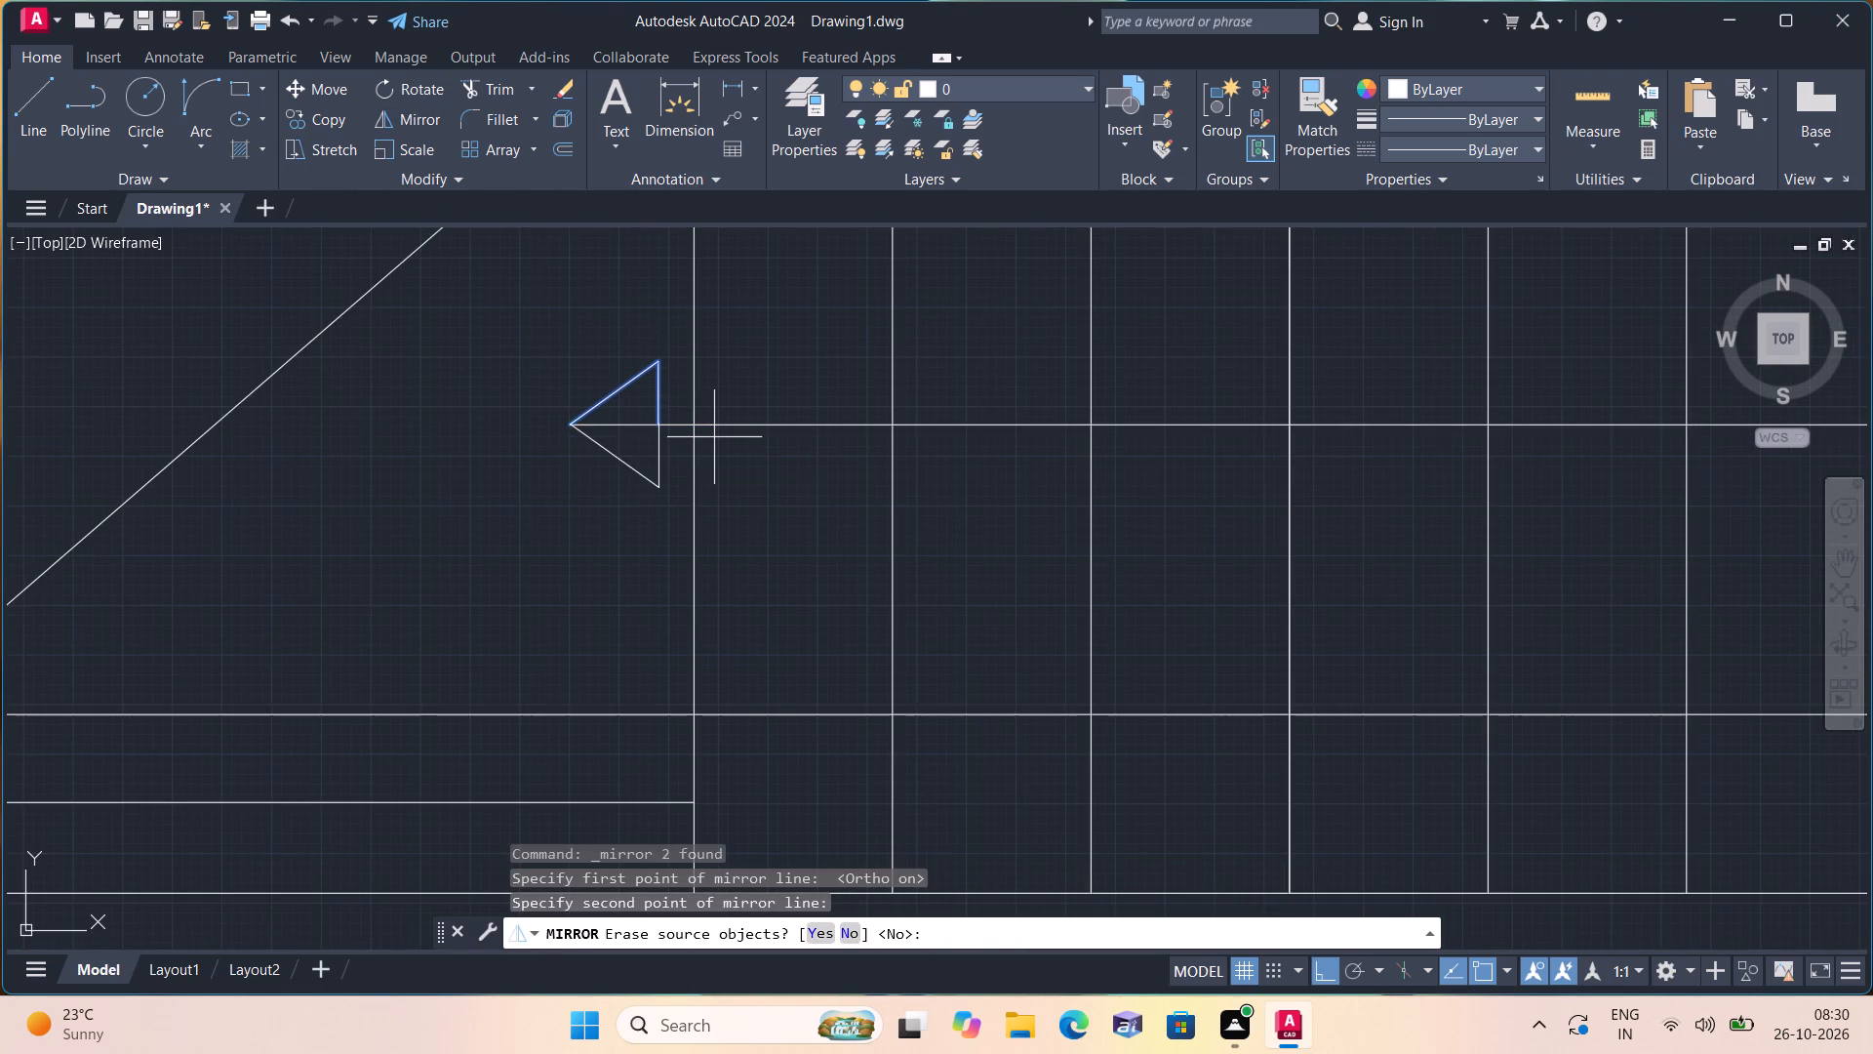
text(n)
key(space)
Trim the intermediate tread lines where they cross the bottom wall.
scroll(797, 476, down, 2)
text(trim)
key(space)
scroll(816, 495, down, 1)
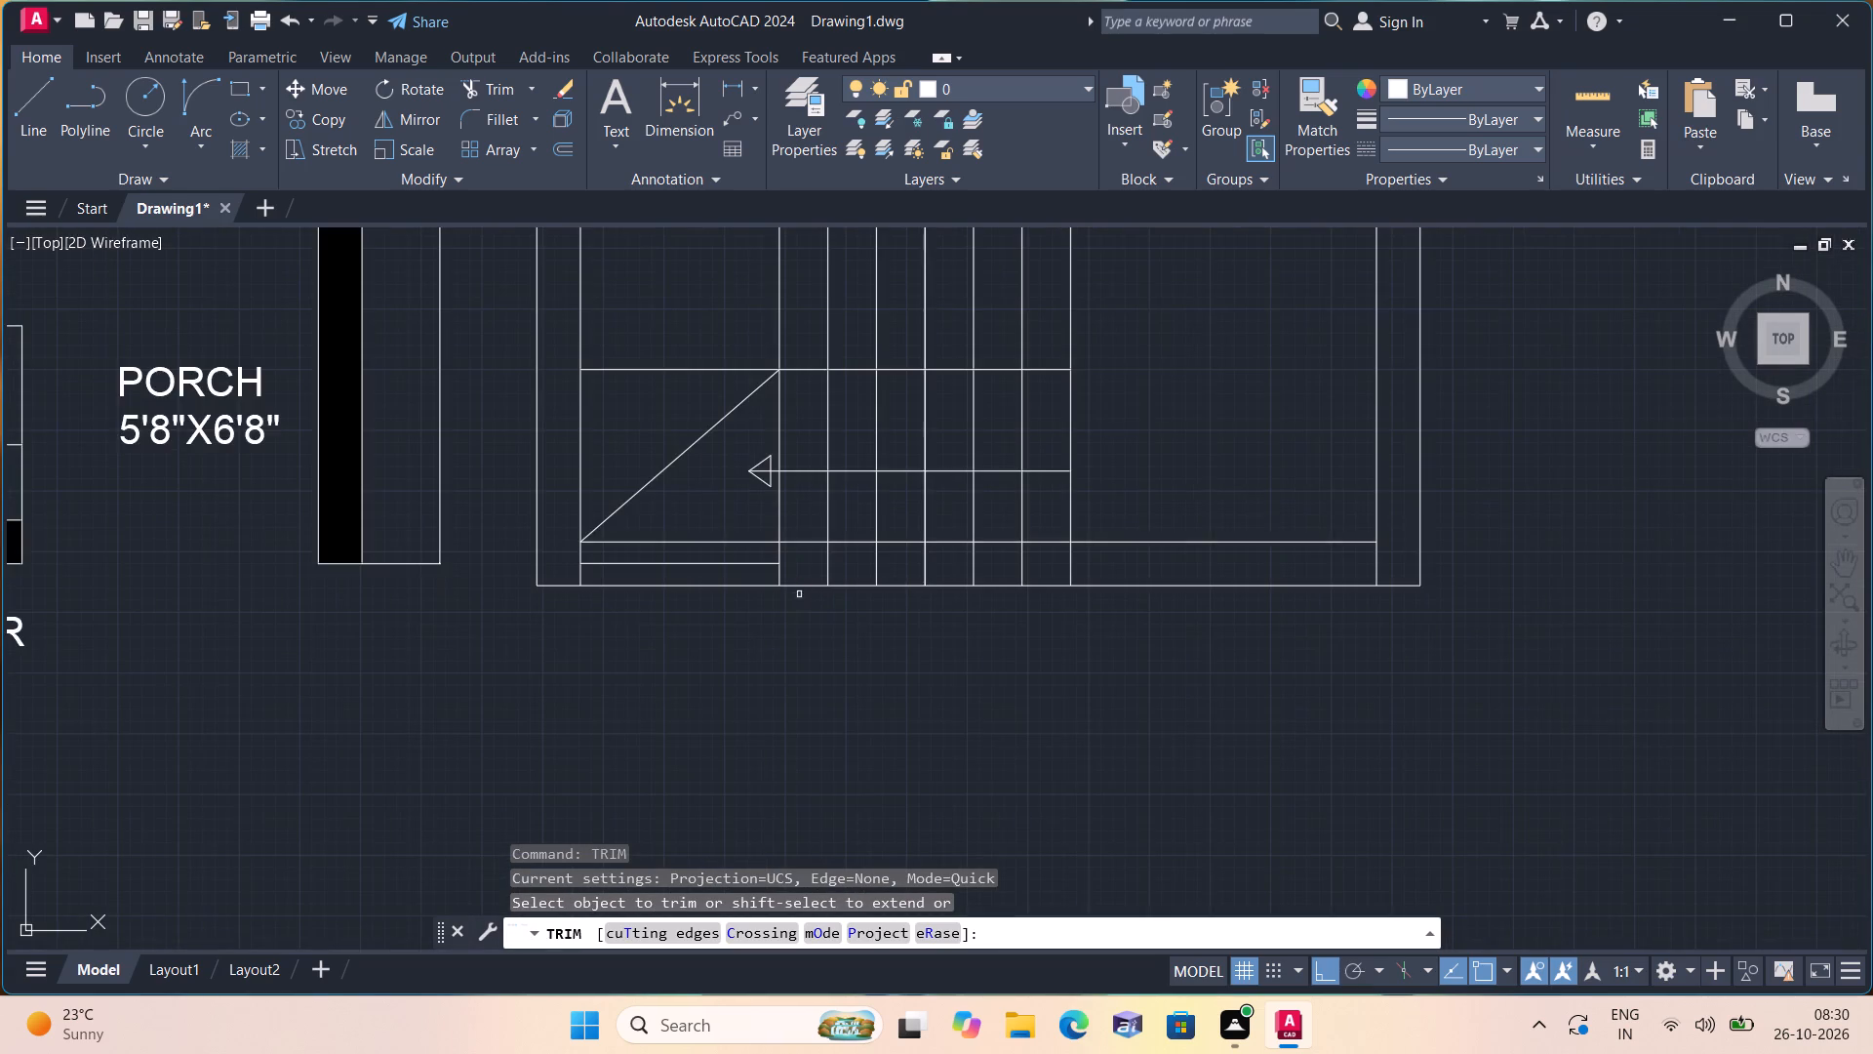
scroll(799, 577, up, 1)
click(806, 565)
click(1191, 561)
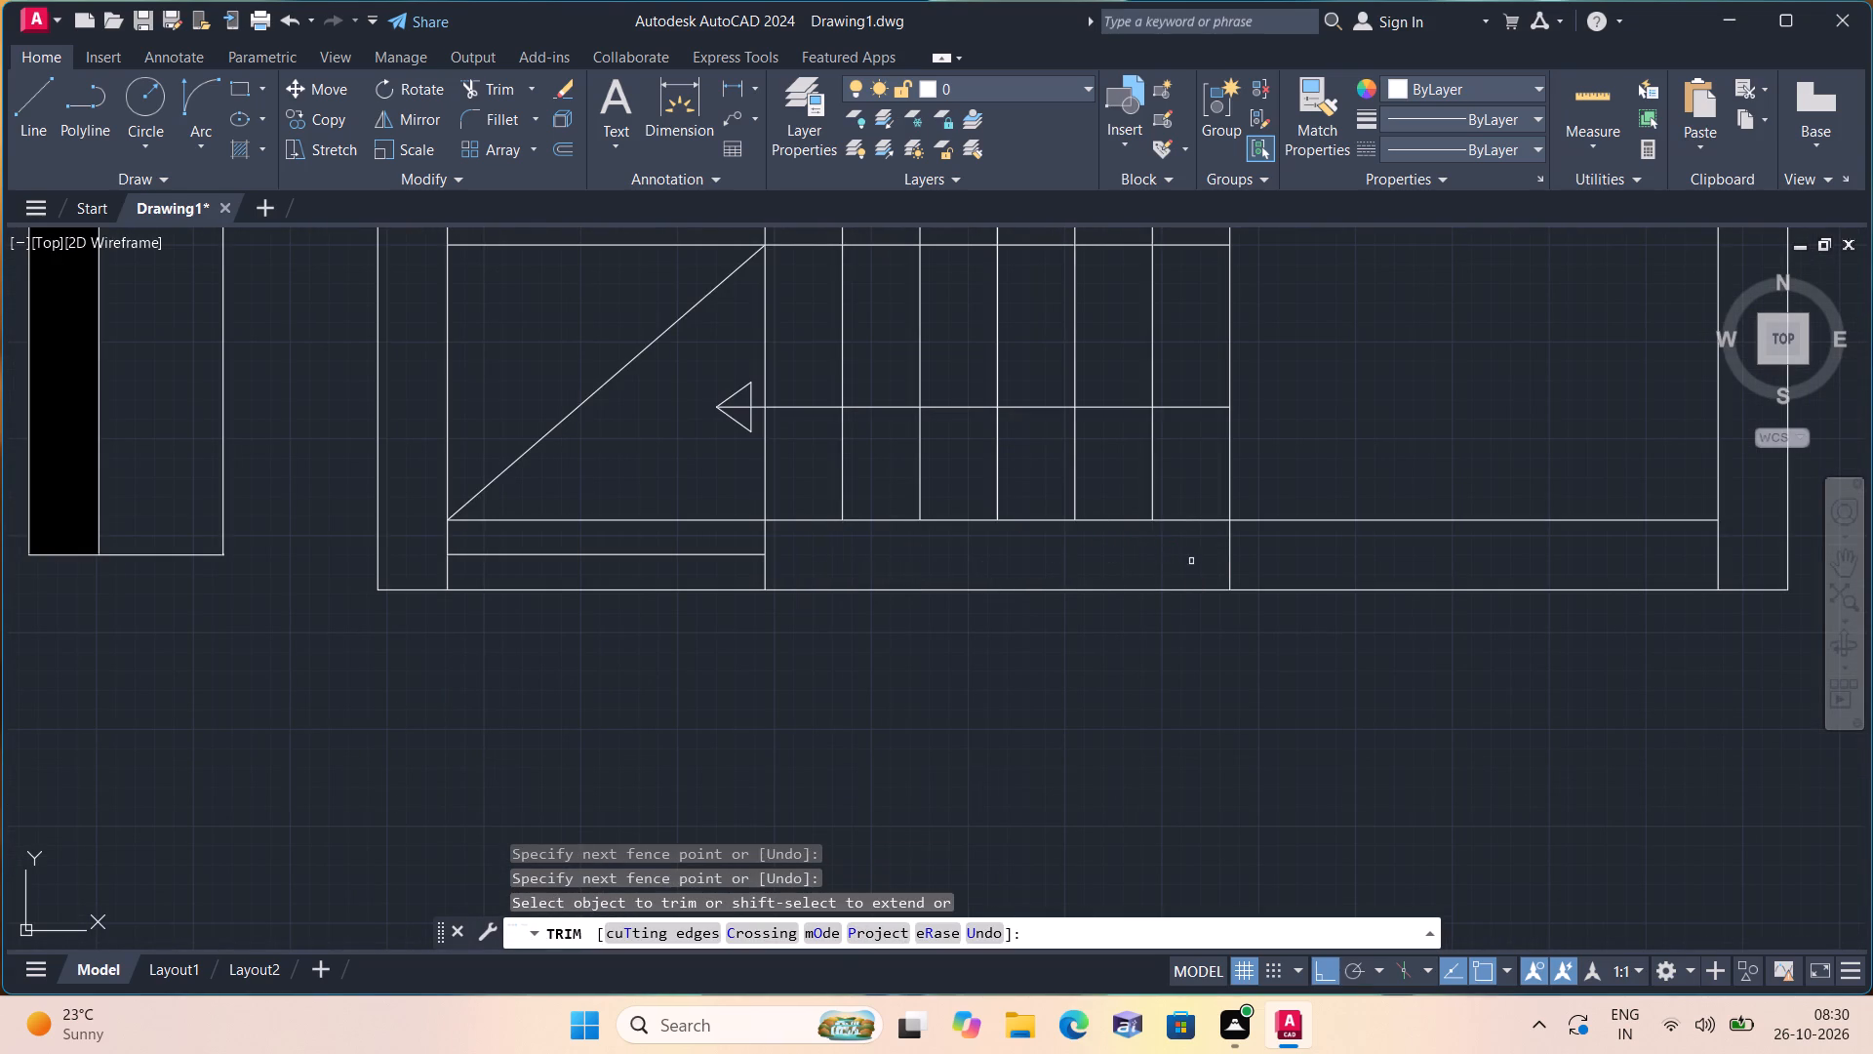
Trim away all the tread lines between the stair's top line and the lowest partition.
scroll(1150, 511, down, 1)
middle_drag(1236, 424, 1122, 628)
drag(1132, 451, 925, 437)
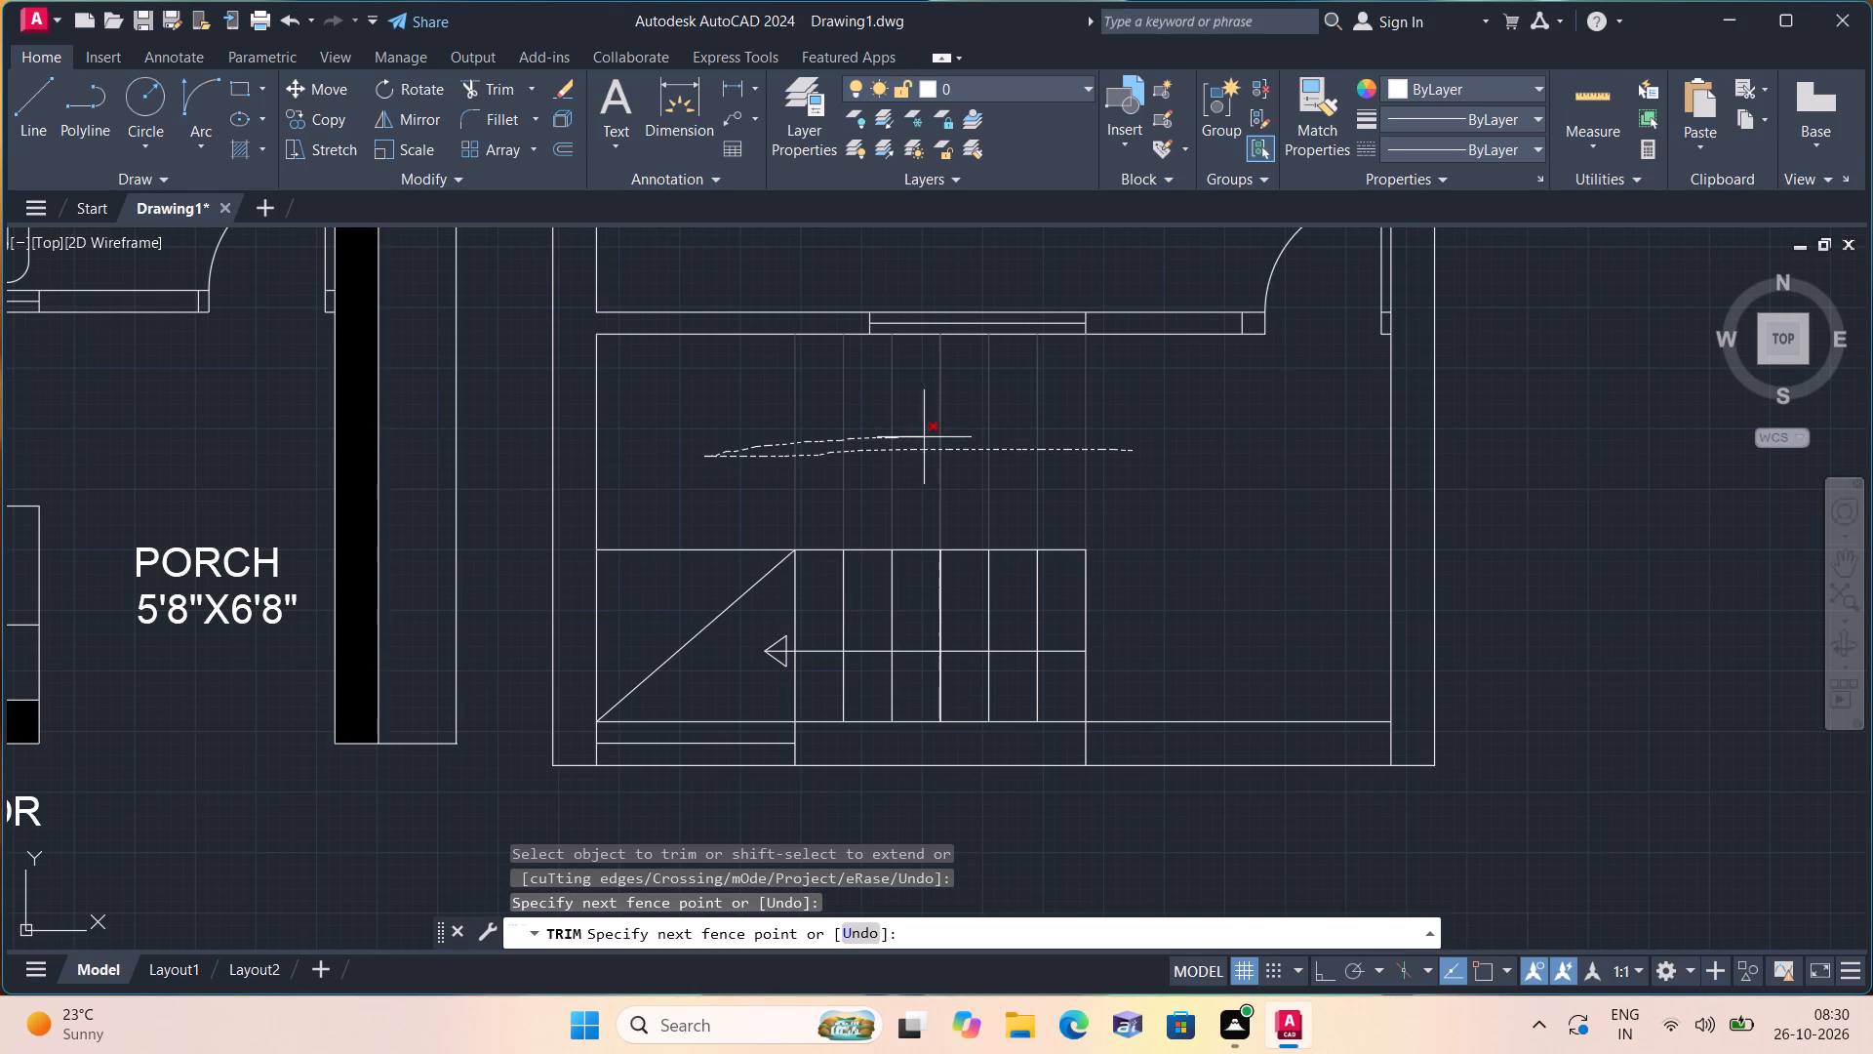
drag(925, 437, 1004, 435)
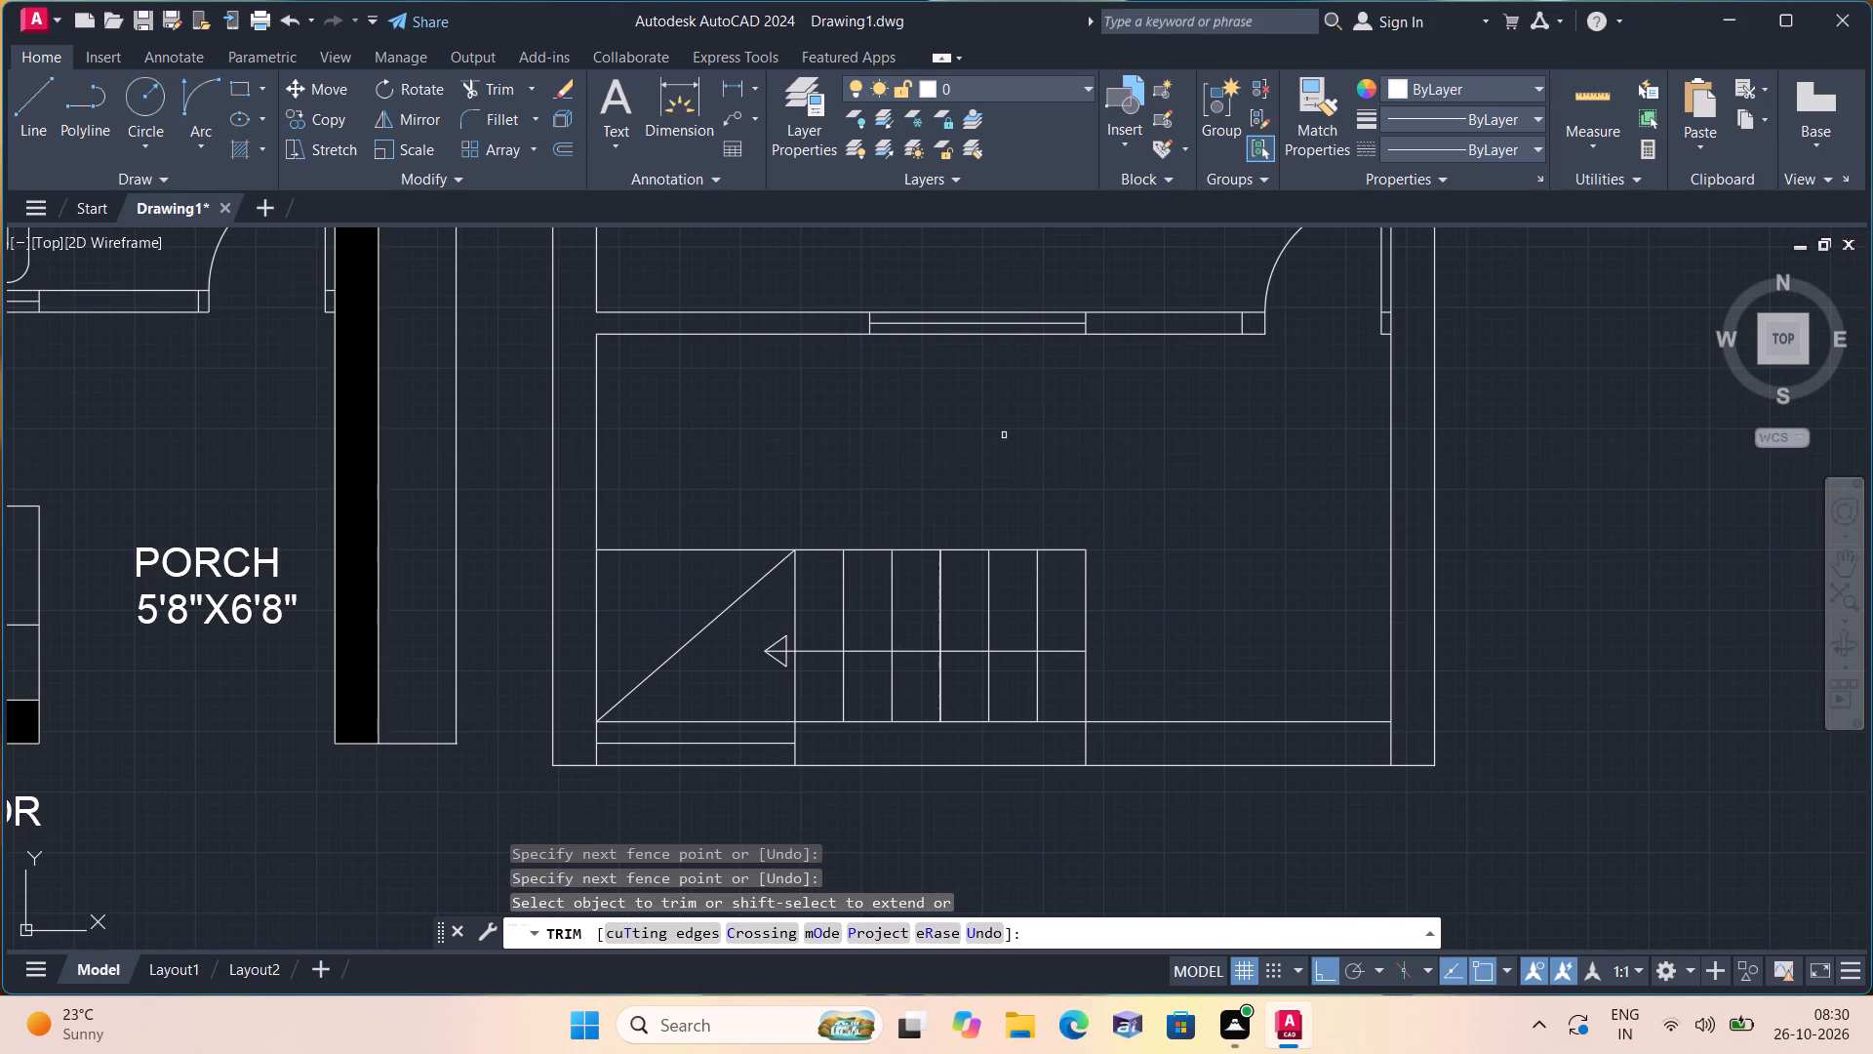
key(Escape)
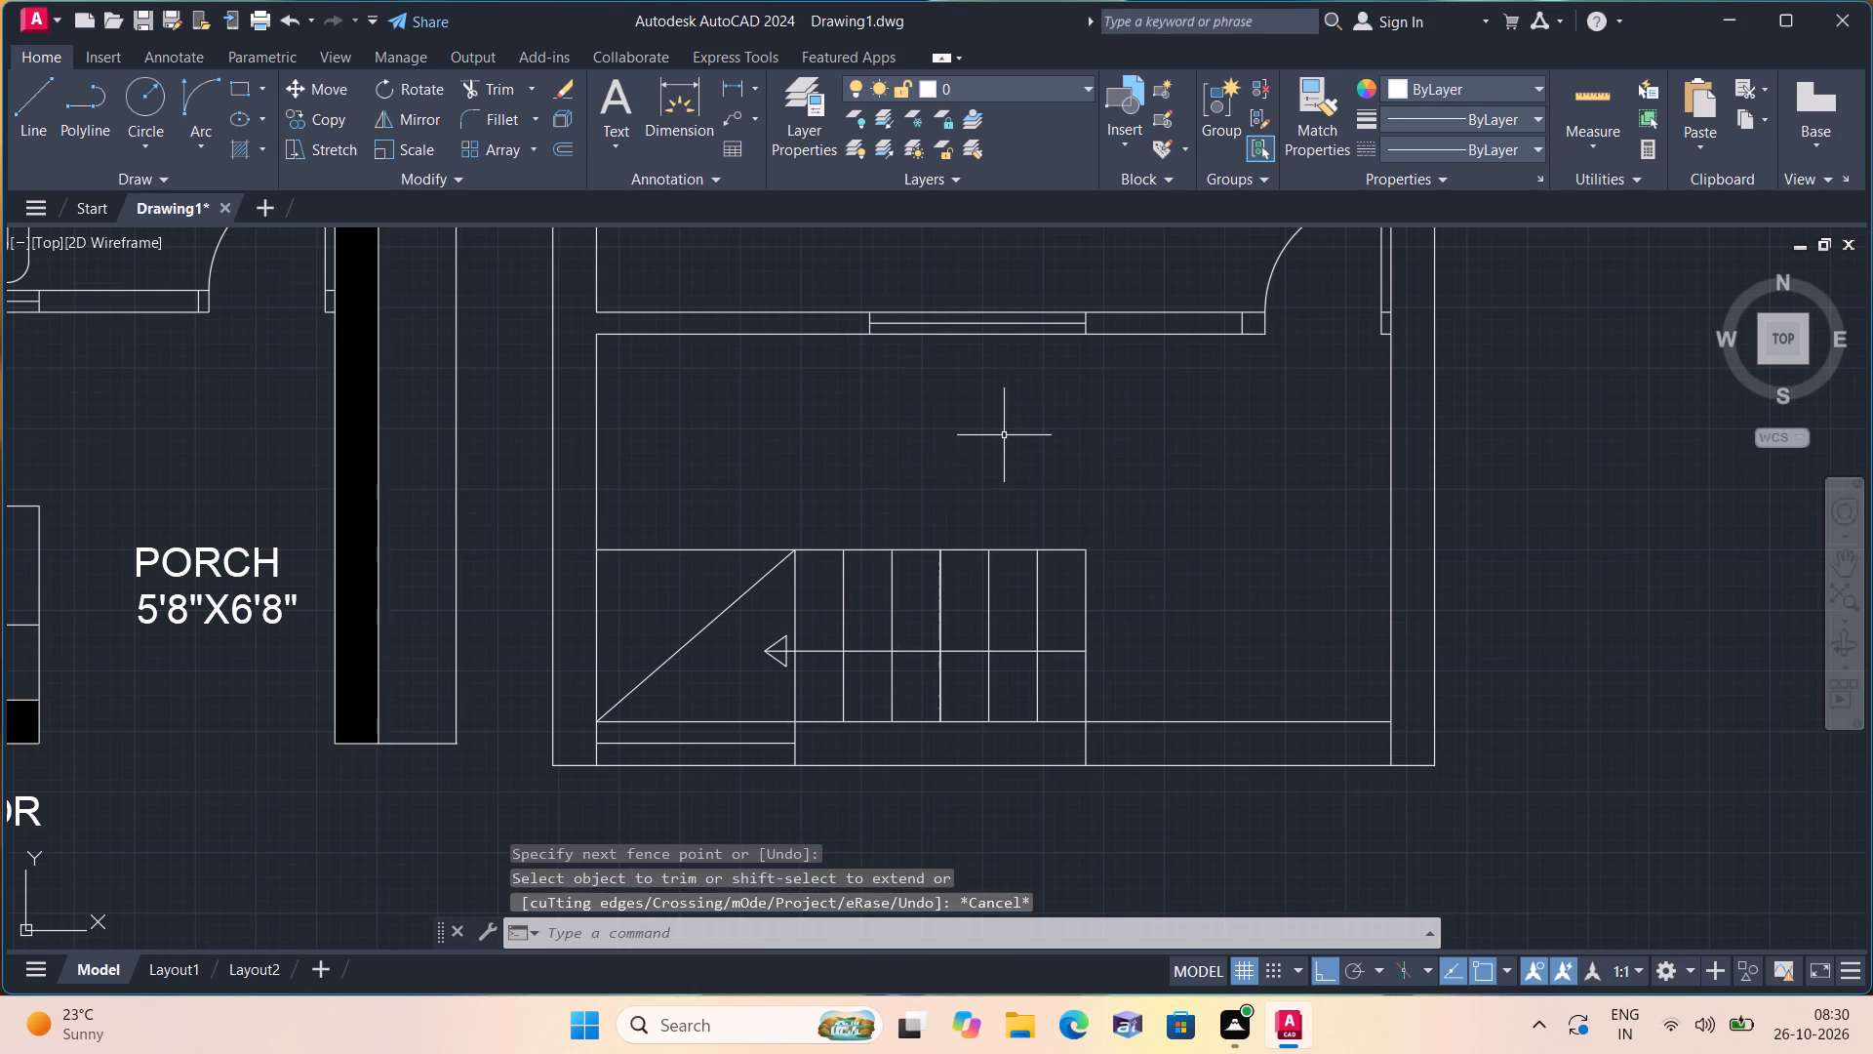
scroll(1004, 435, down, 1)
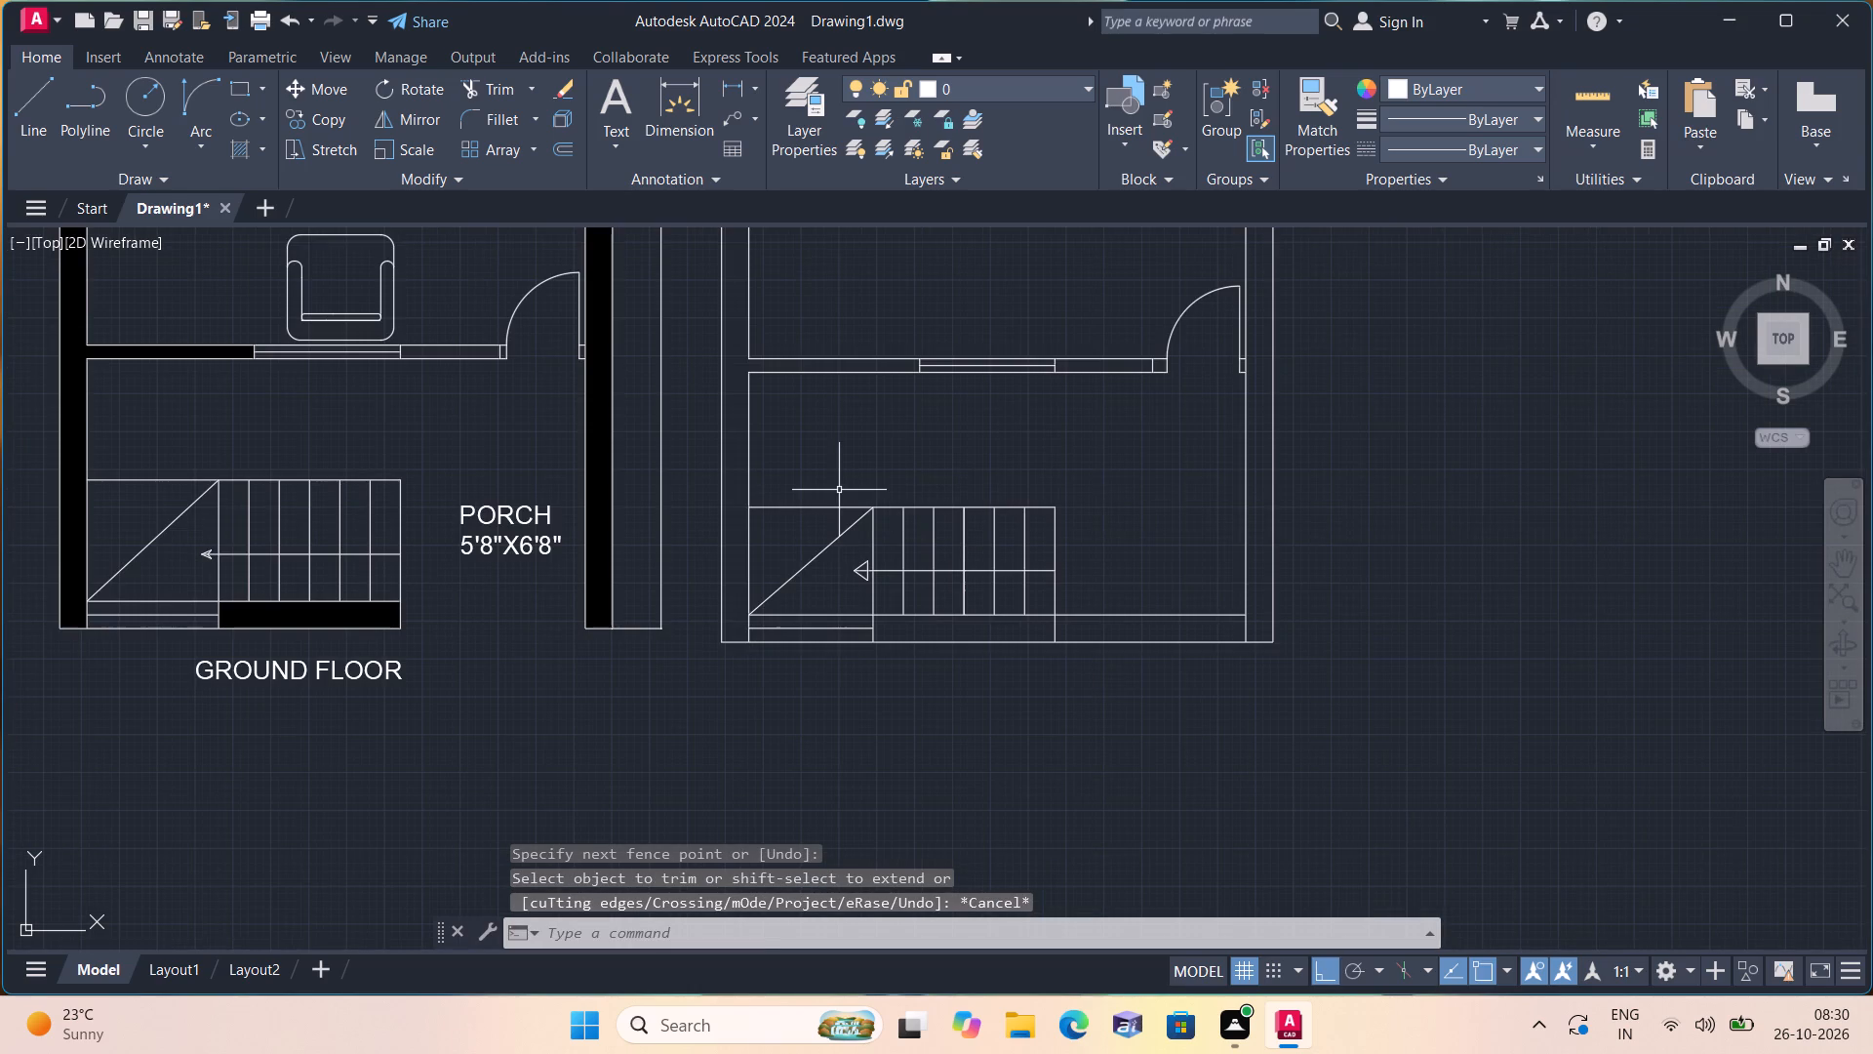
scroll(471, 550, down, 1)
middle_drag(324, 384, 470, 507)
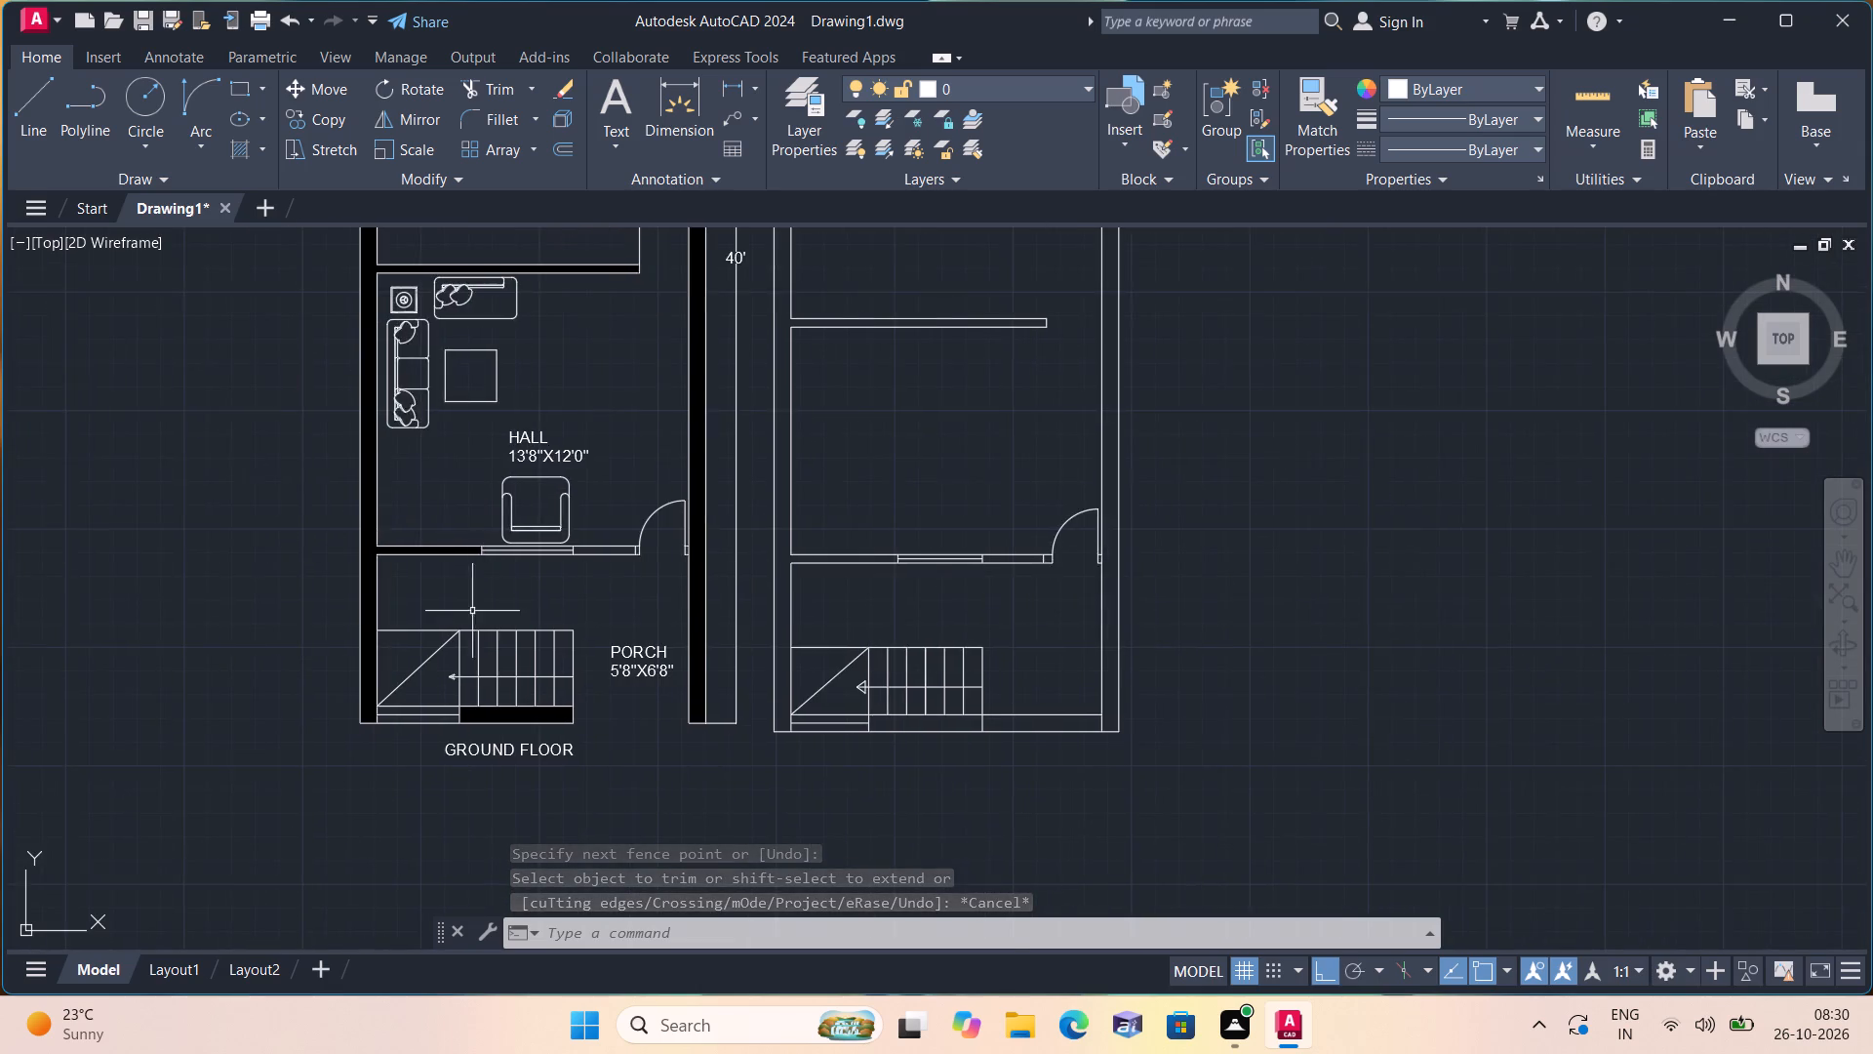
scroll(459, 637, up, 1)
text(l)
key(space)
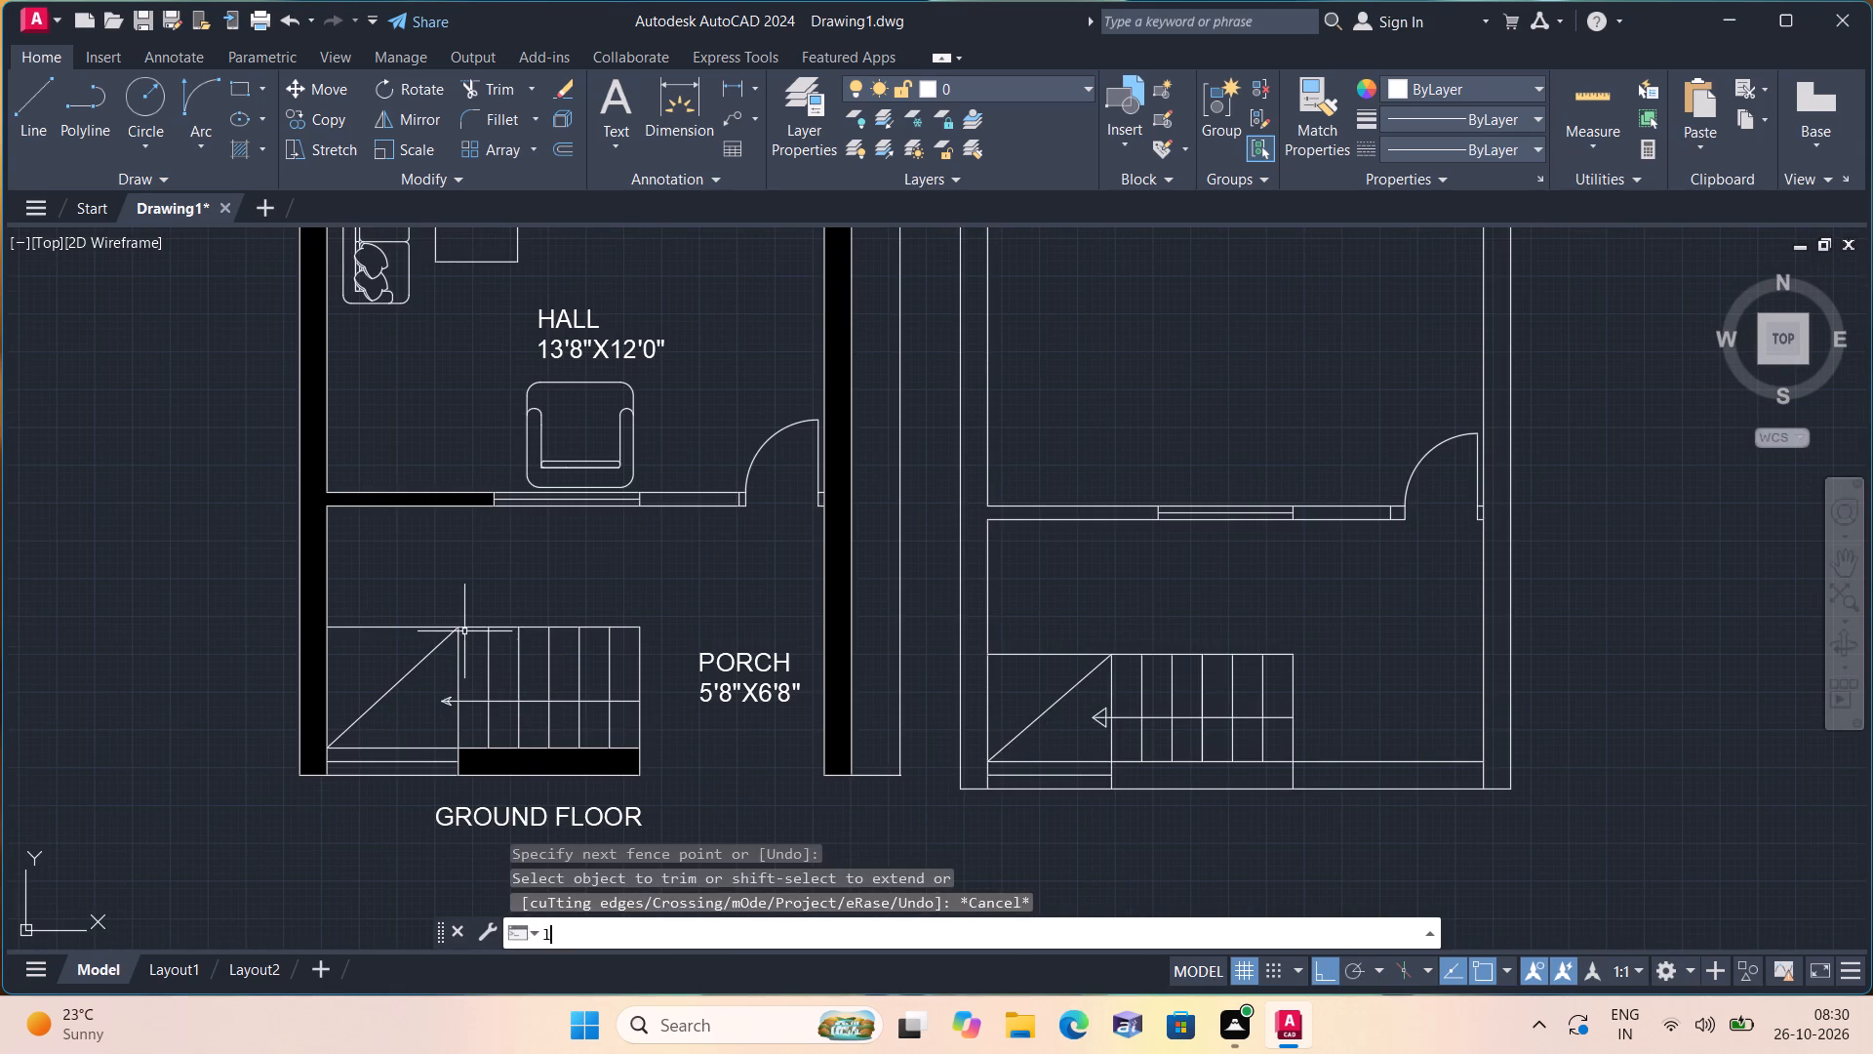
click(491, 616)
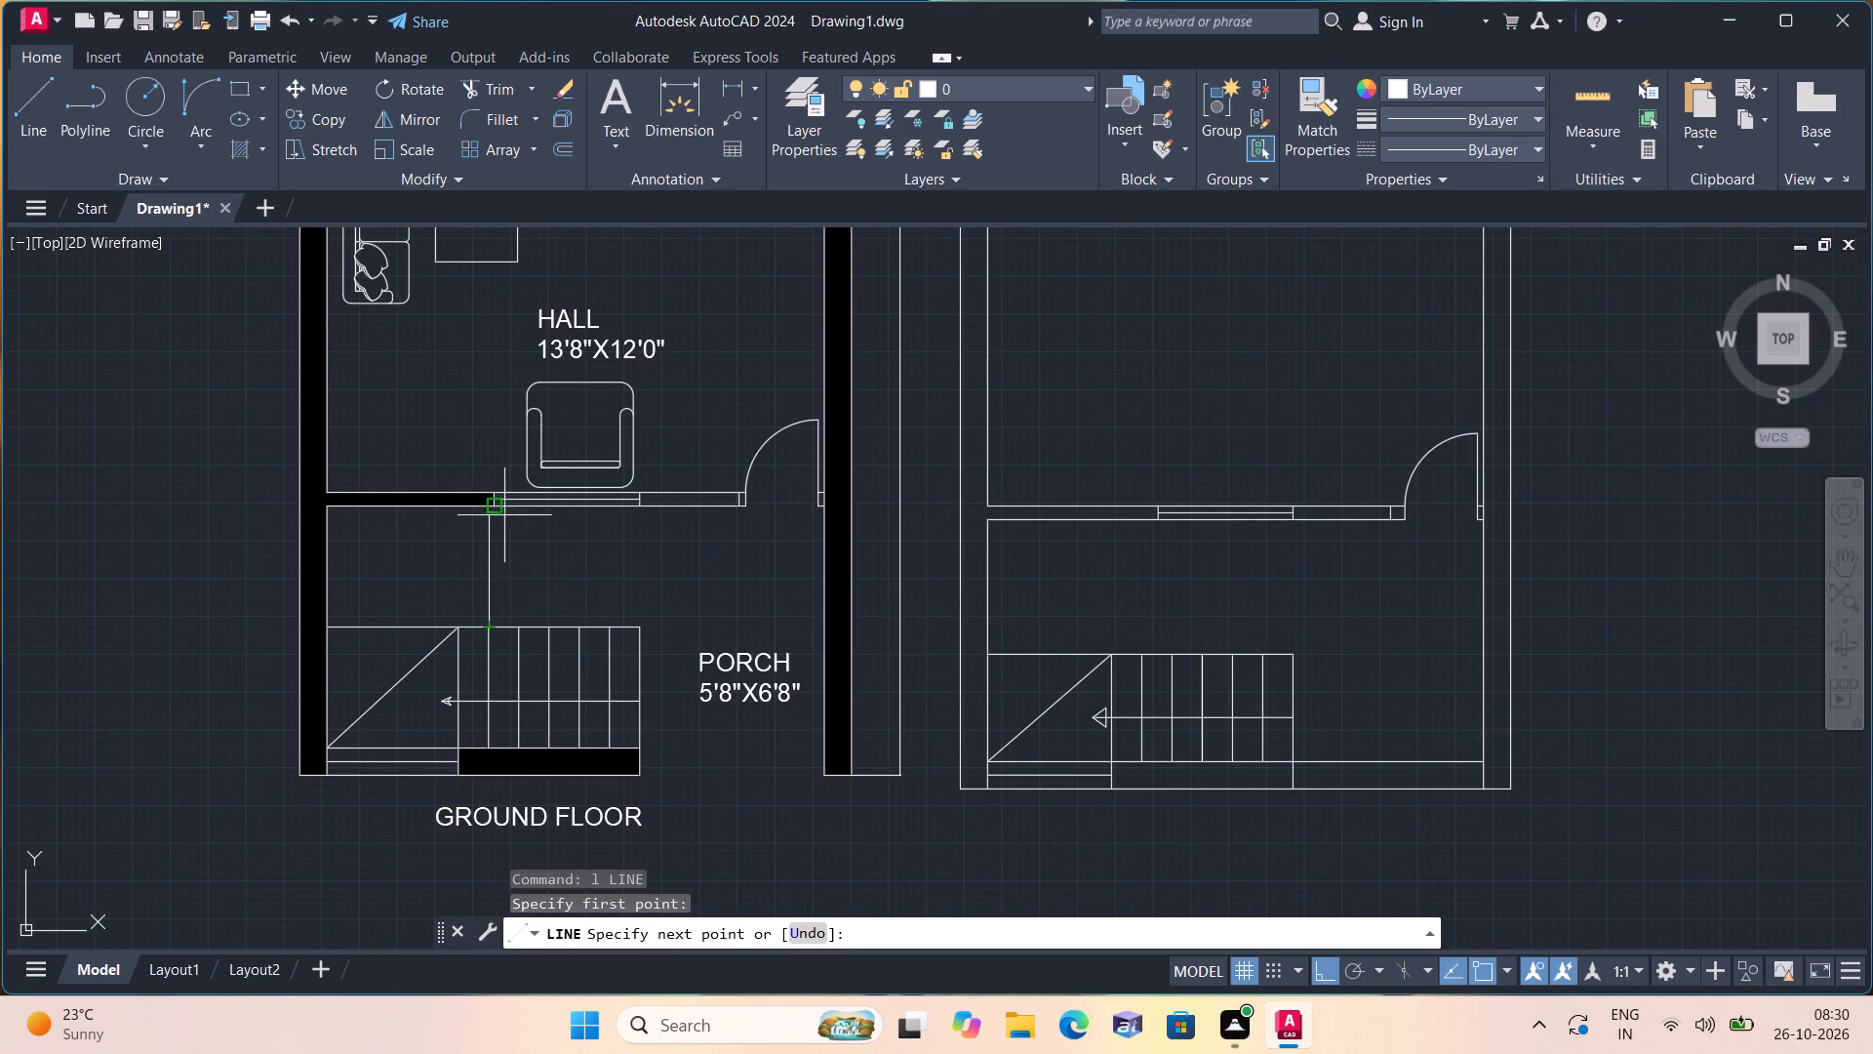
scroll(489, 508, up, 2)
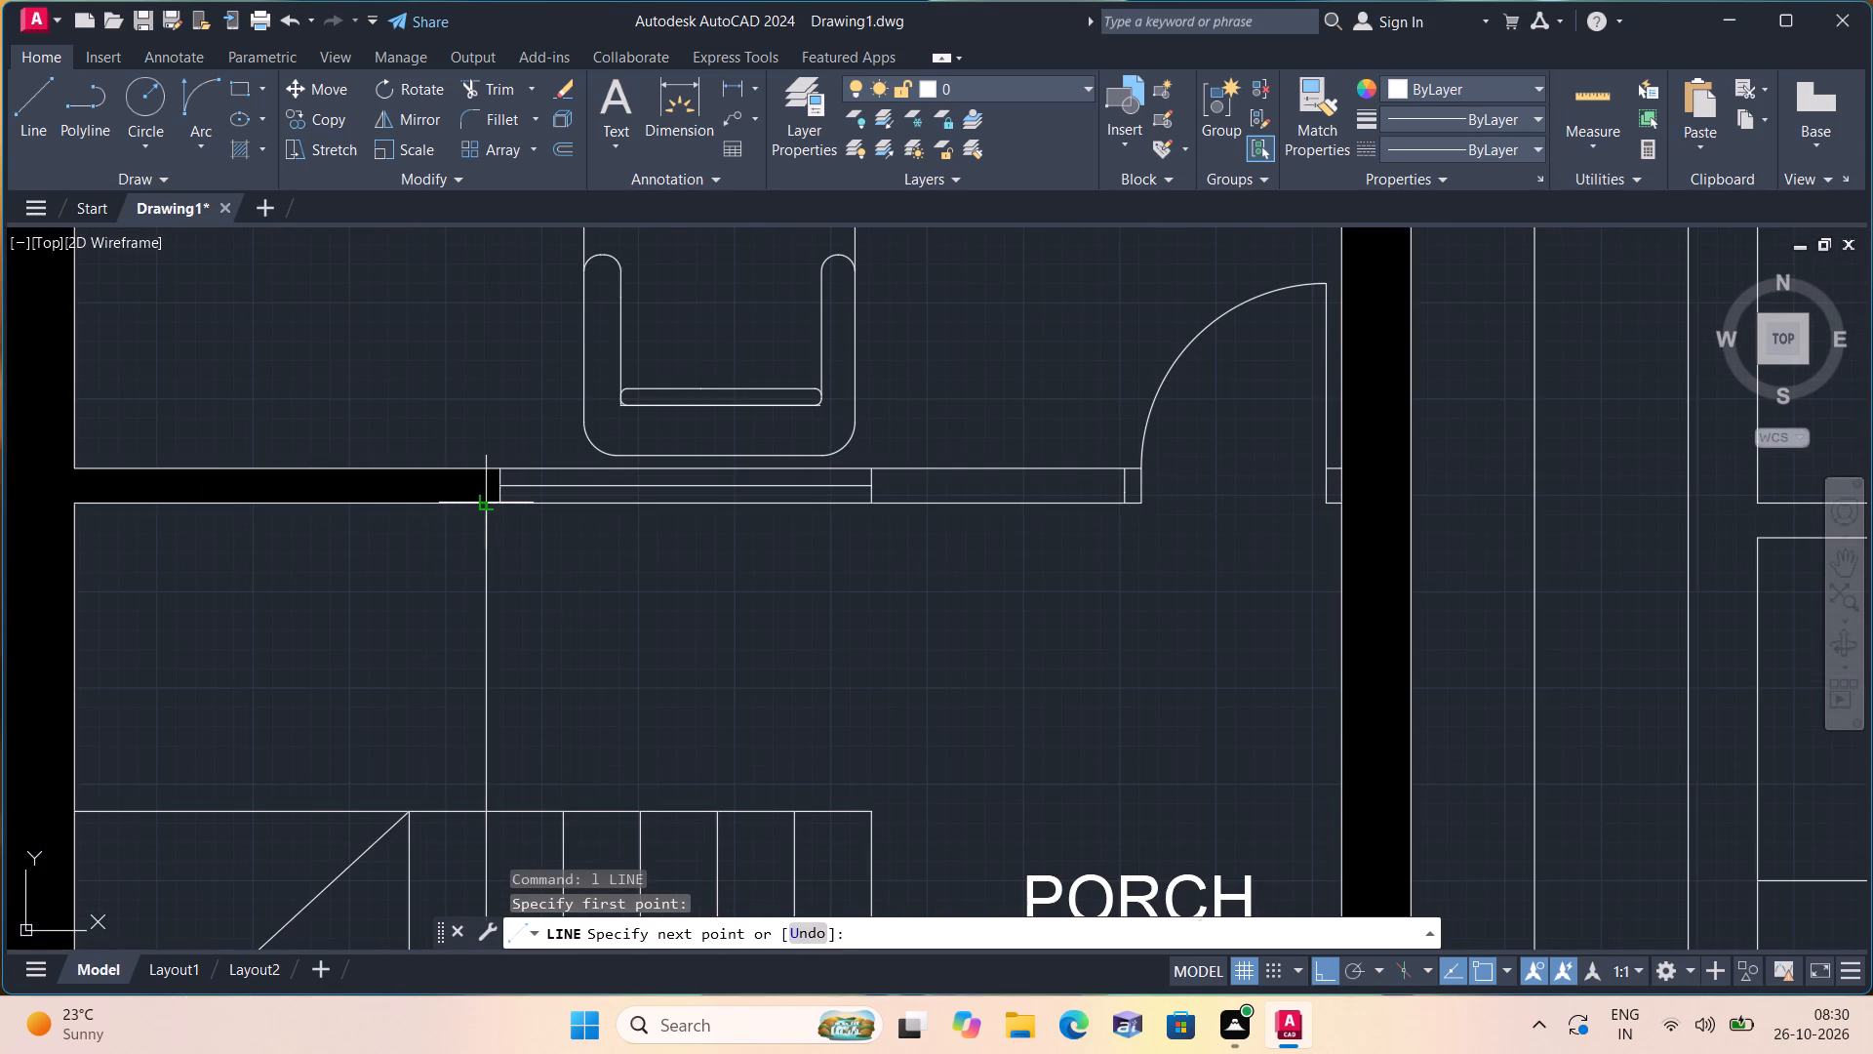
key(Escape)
In the second plan's front partition, draw a new jamb line just left of the window and extend the window's middle line to it.
scroll(489, 508, down, 3)
middle_drag(972, 588, 775, 613)
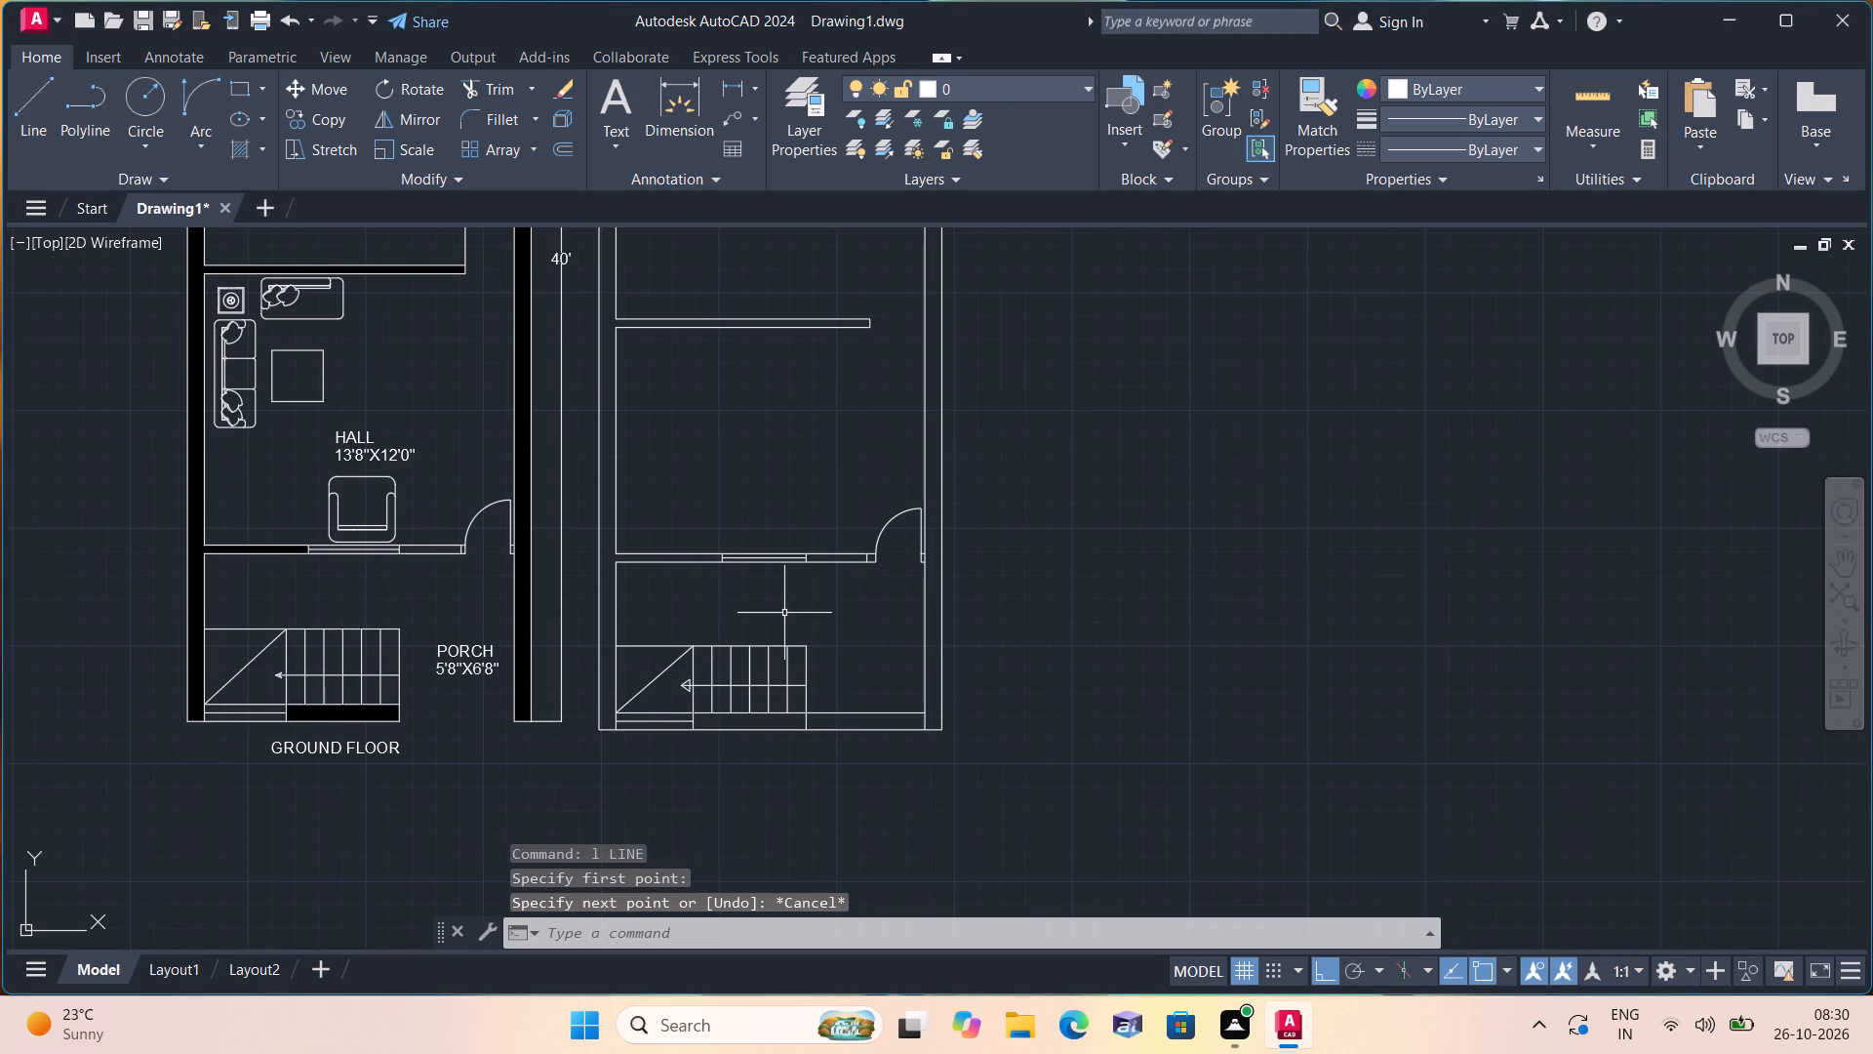
key(space)
scroll(773, 580, up, 2)
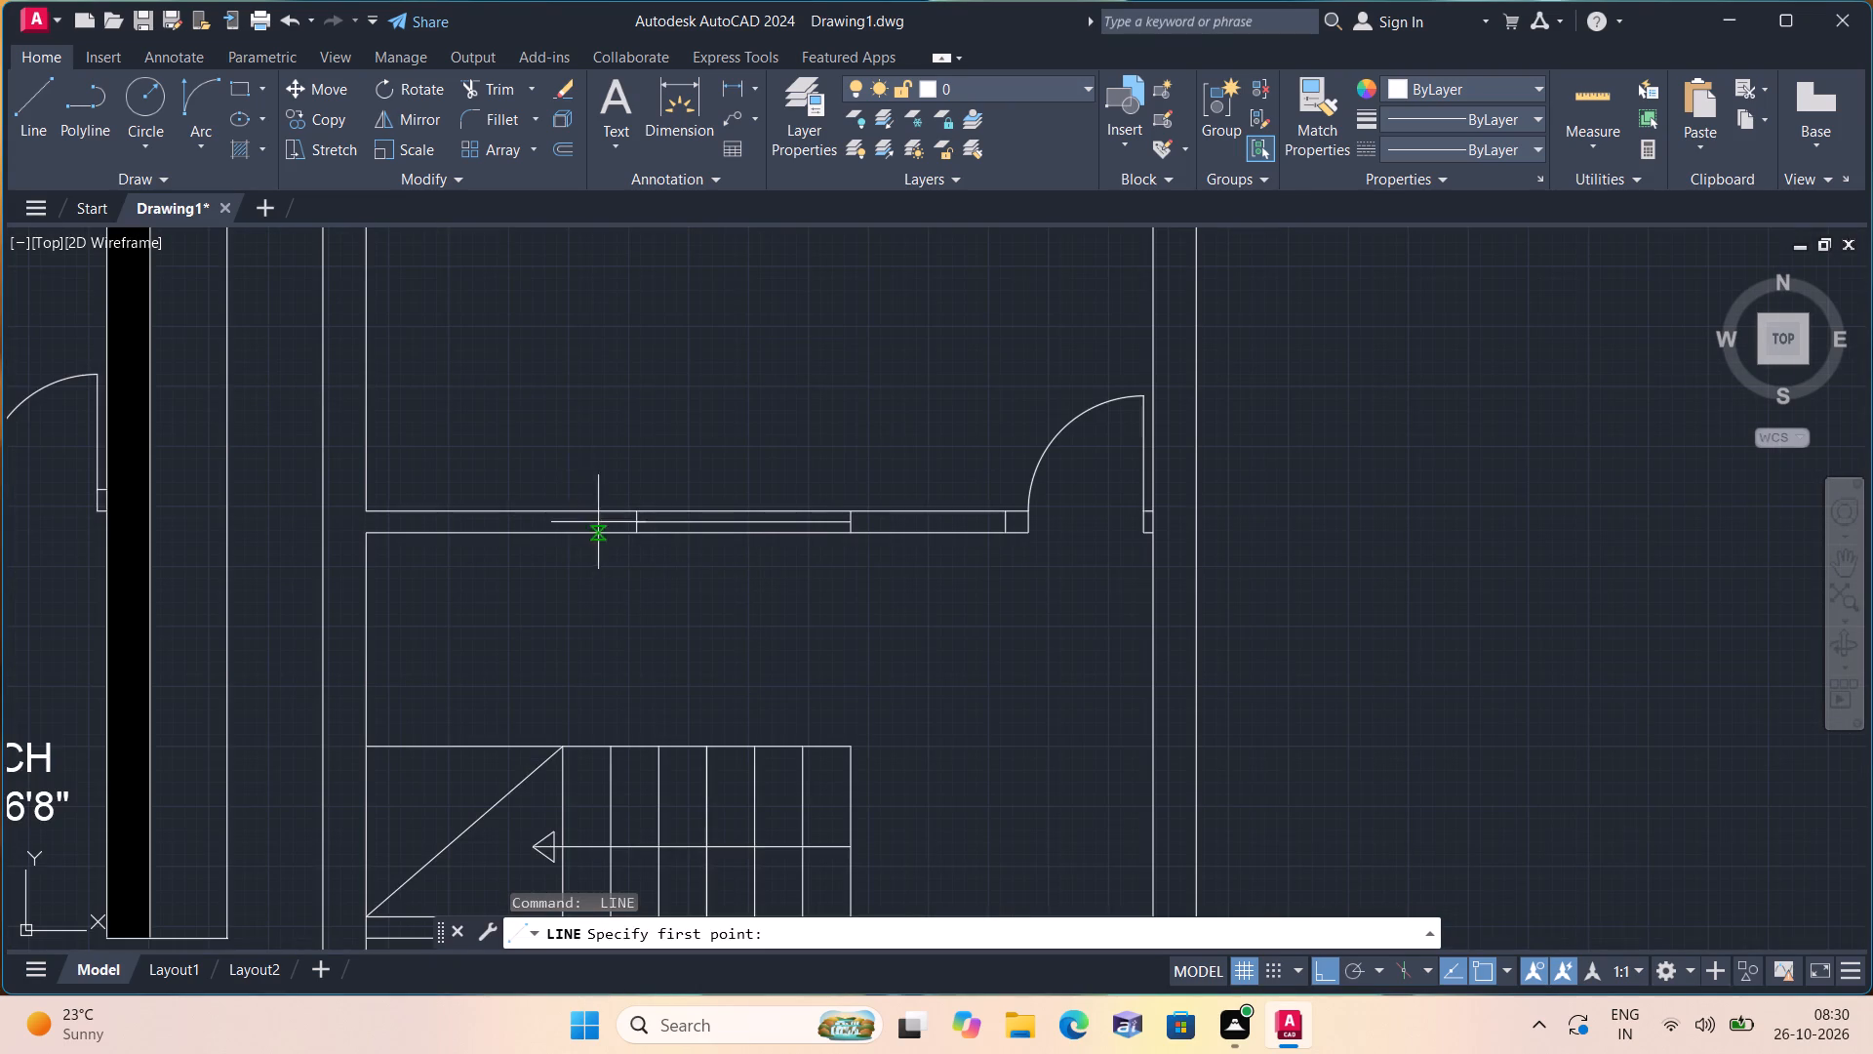
scroll(603, 524, up, 1)
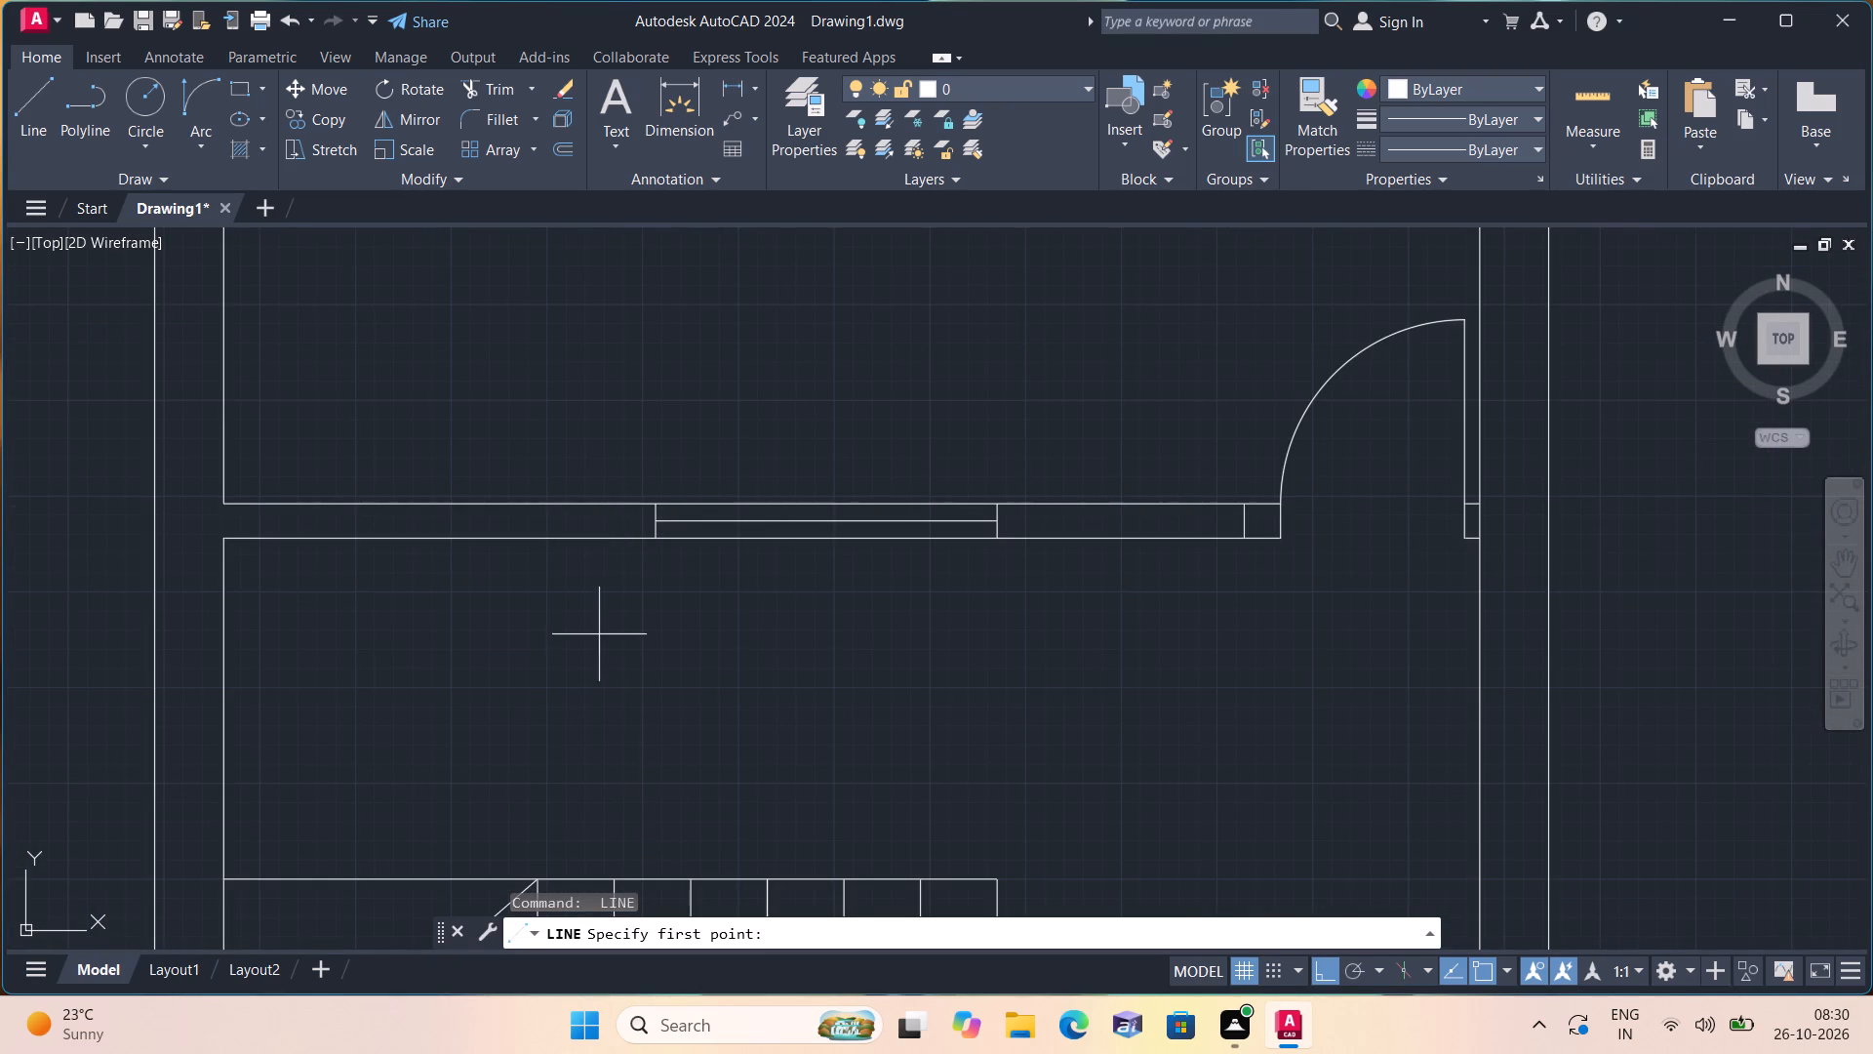
click(632, 542)
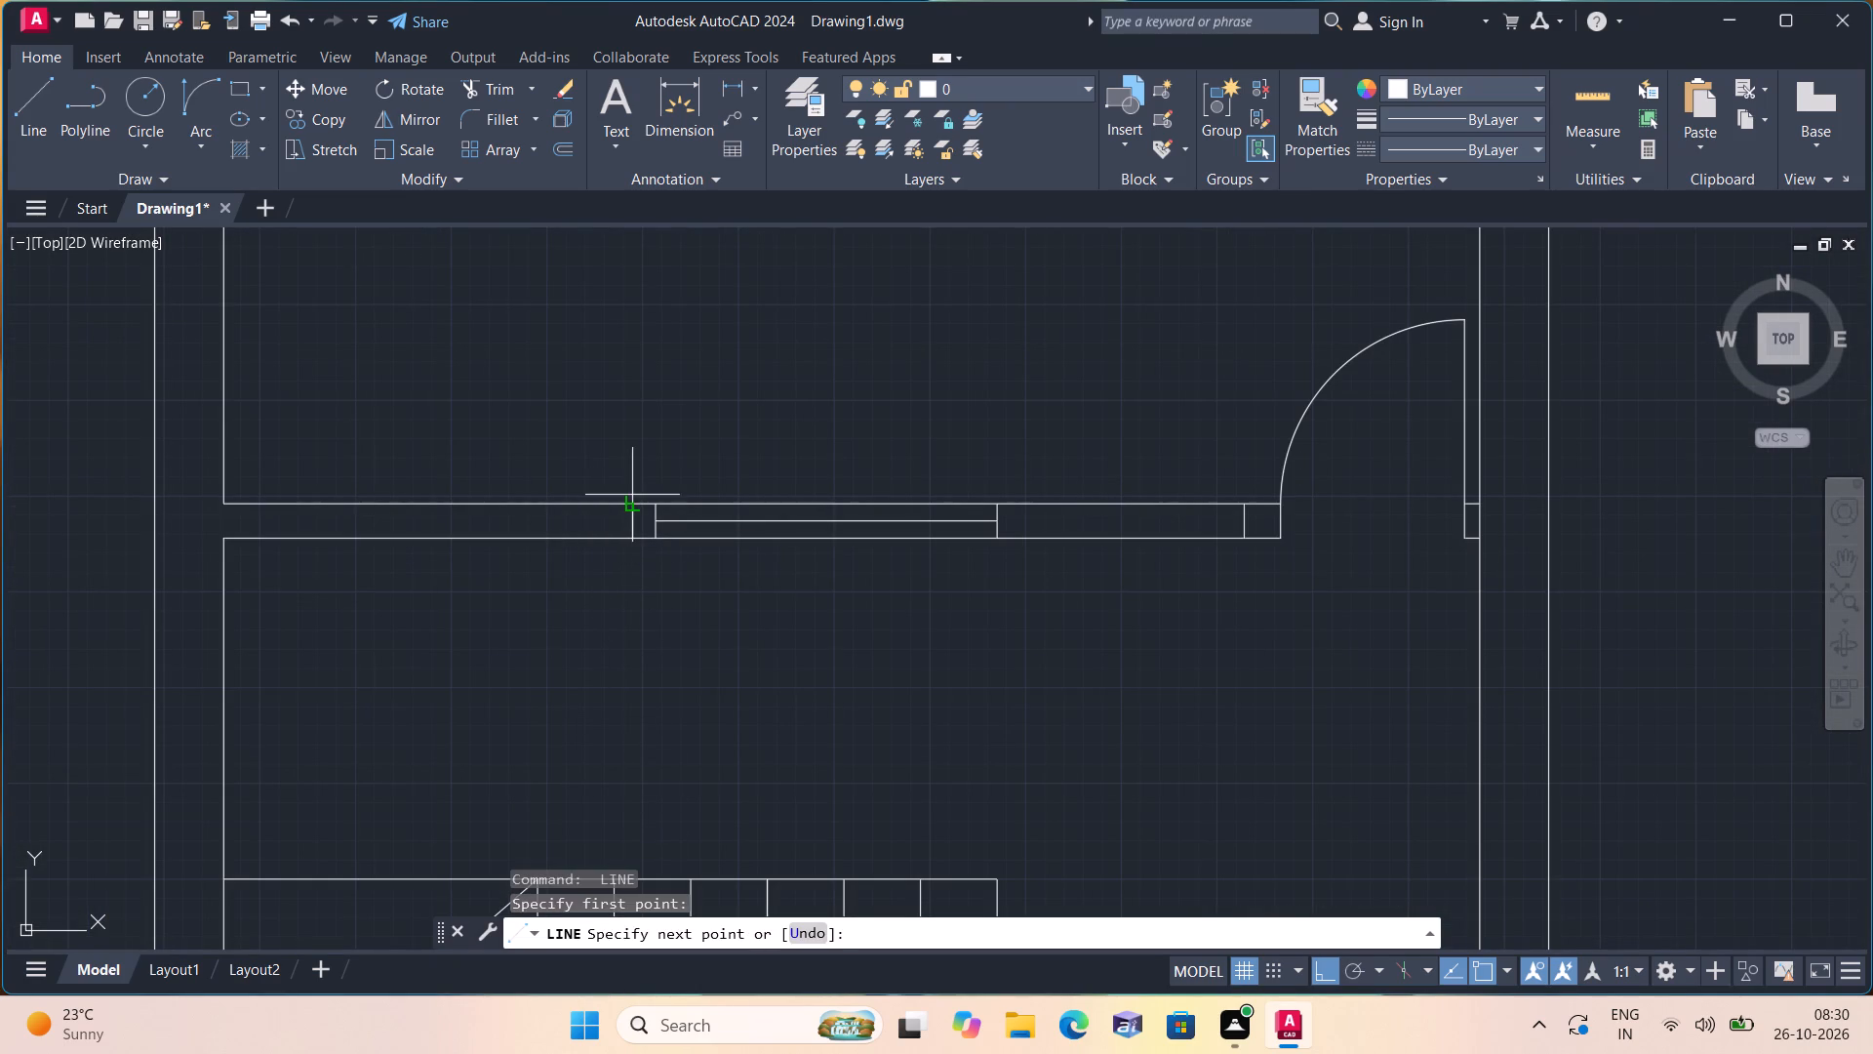
click(631, 509)
key(space)
scroll(646, 522, up, 1)
key(space)
click(661, 522)
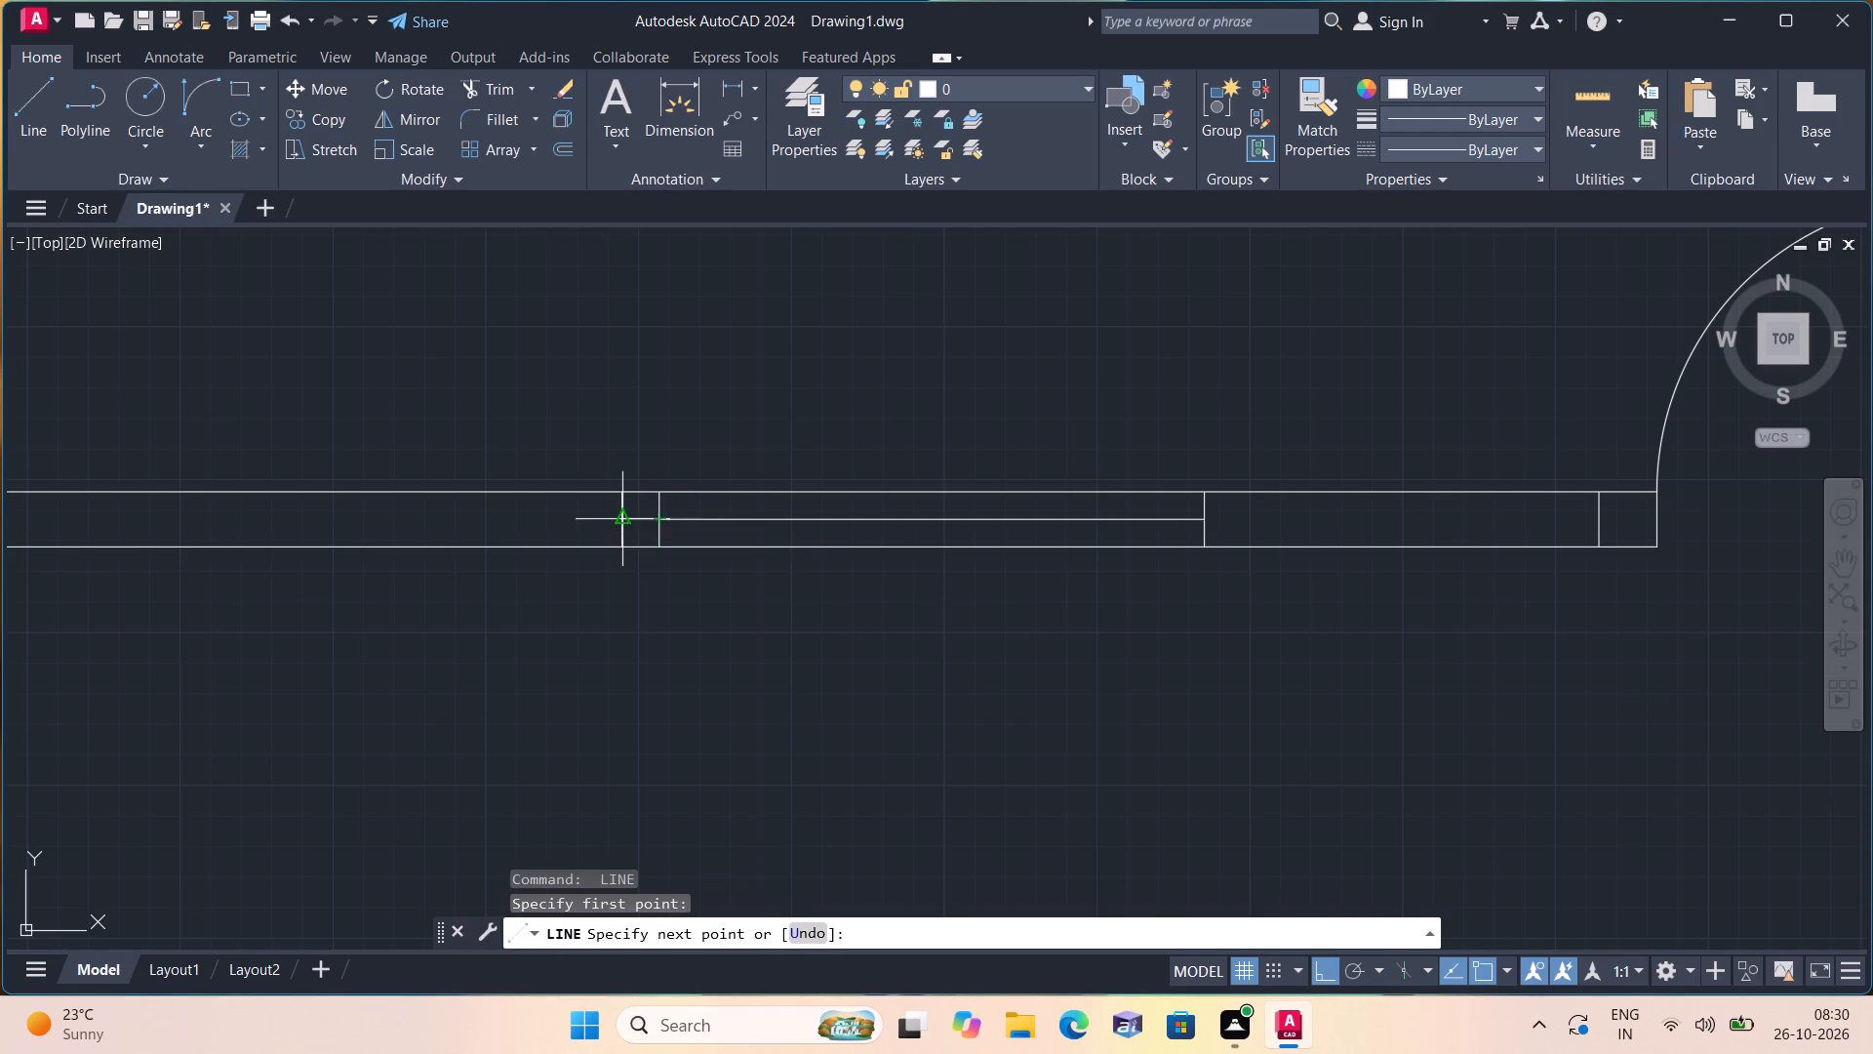
click(618, 525)
key(space)
Erase the old left jamb line of the front partition's window.
scroll(644, 535, up, 1)
drag(685, 535, 673, 527)
click(662, 527)
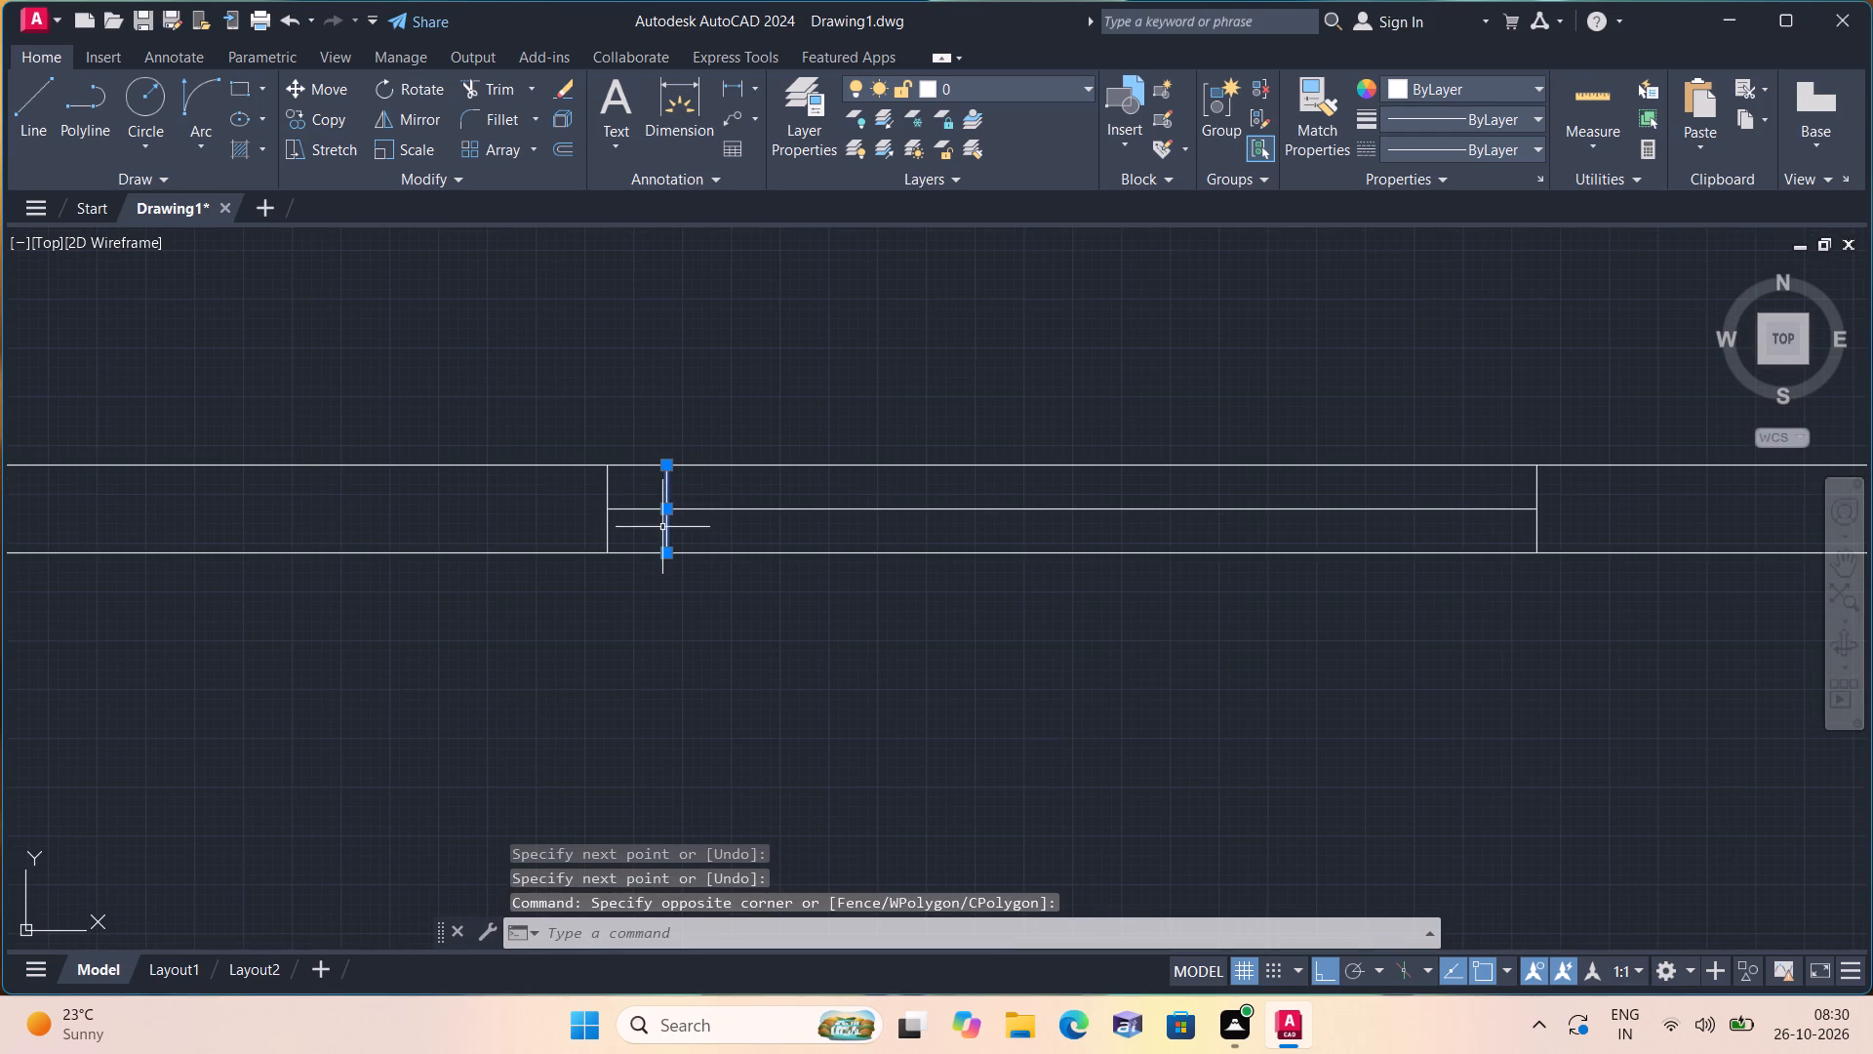
scroll(810, 604, down, 1)
key(Delete)
Trim both bottom wall lines between the staircase and the right outer wall to open the porch front.
scroll(810, 604, down, 2)
scroll(909, 664, down, 1)
middle_drag(907, 664, 905, 664)
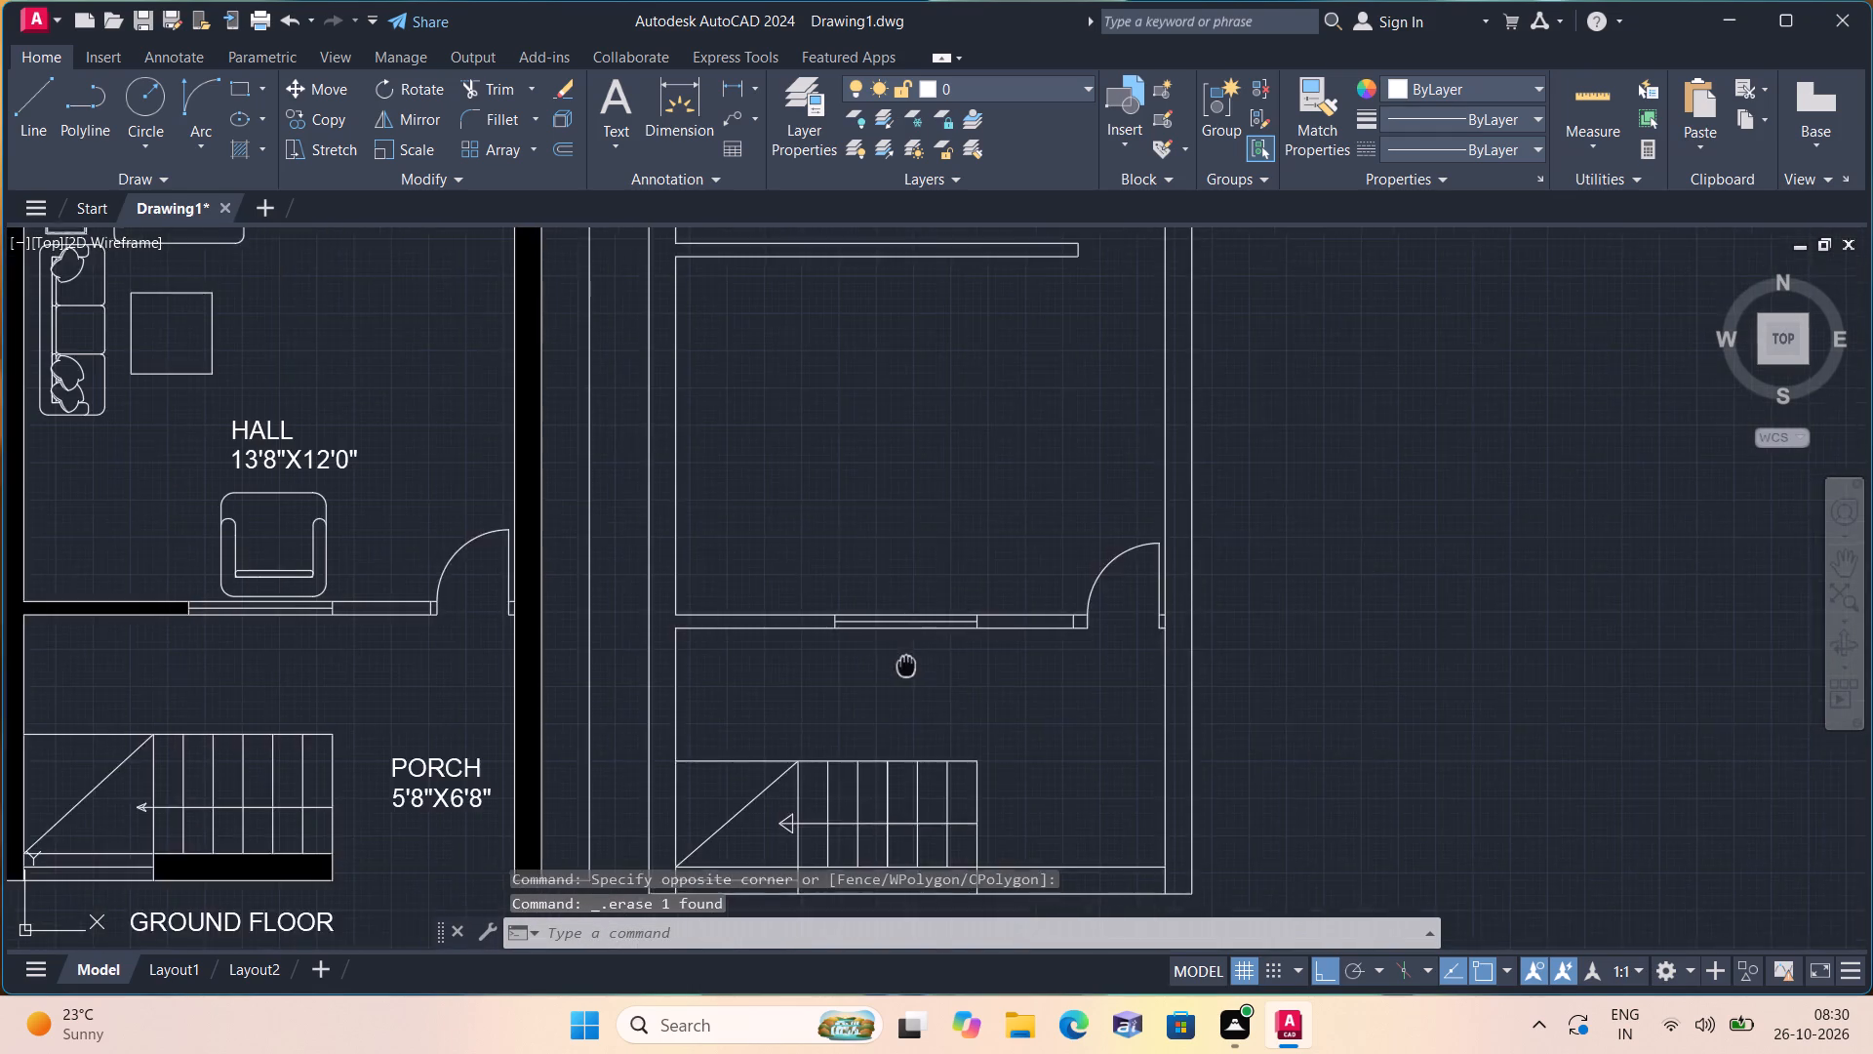
middle_drag(905, 664, 865, 560)
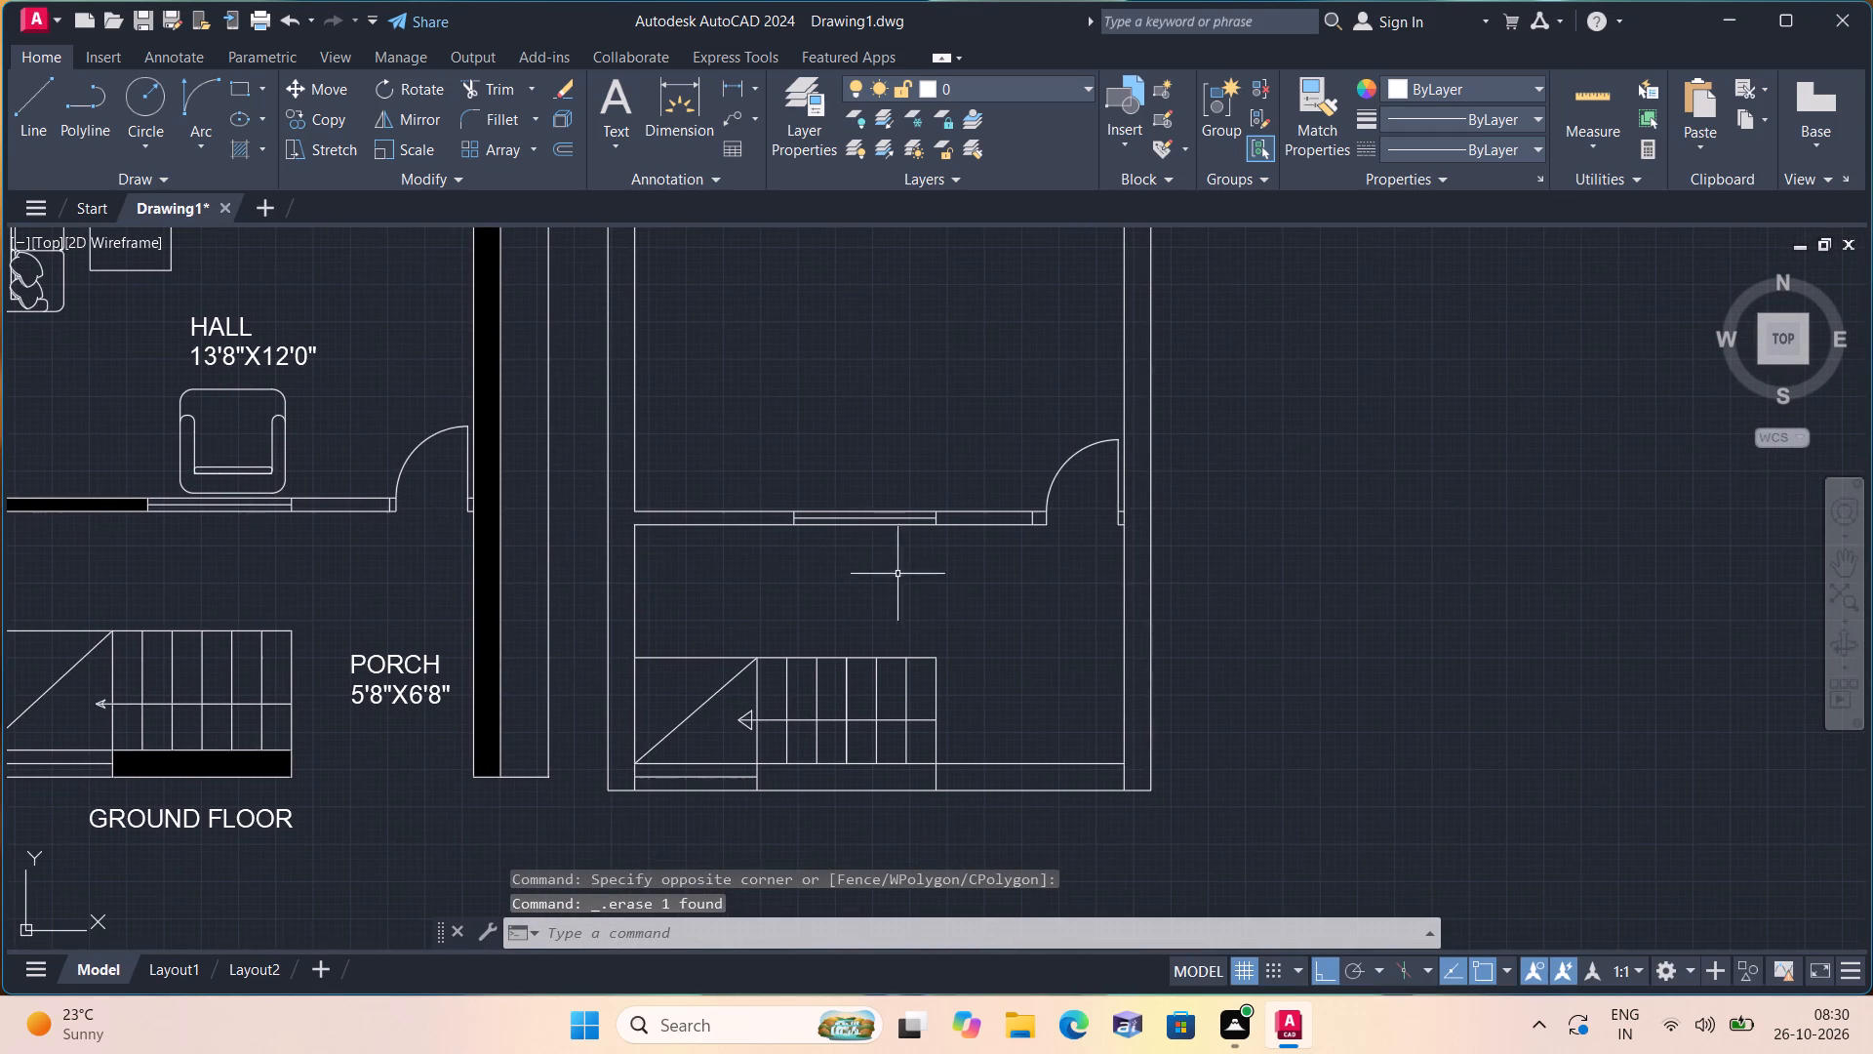
scroll(908, 585, down, 1)
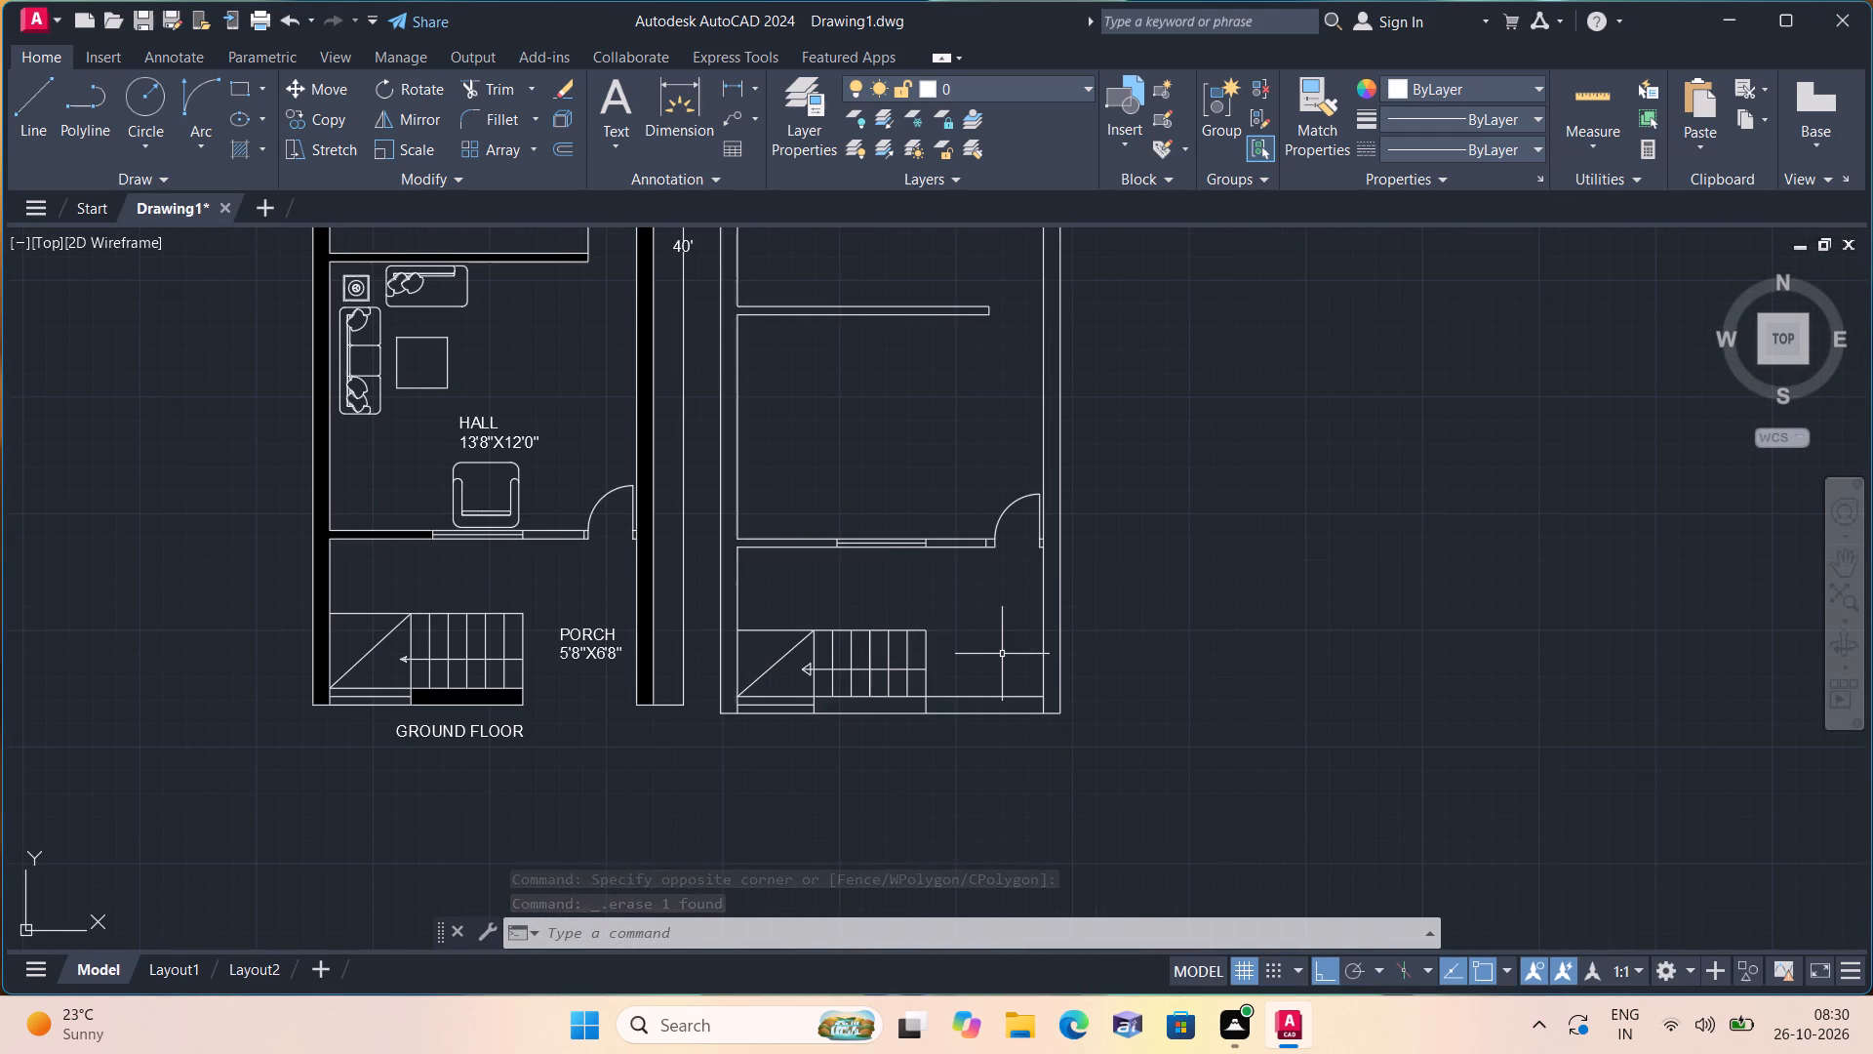
text(trim)
key(space)
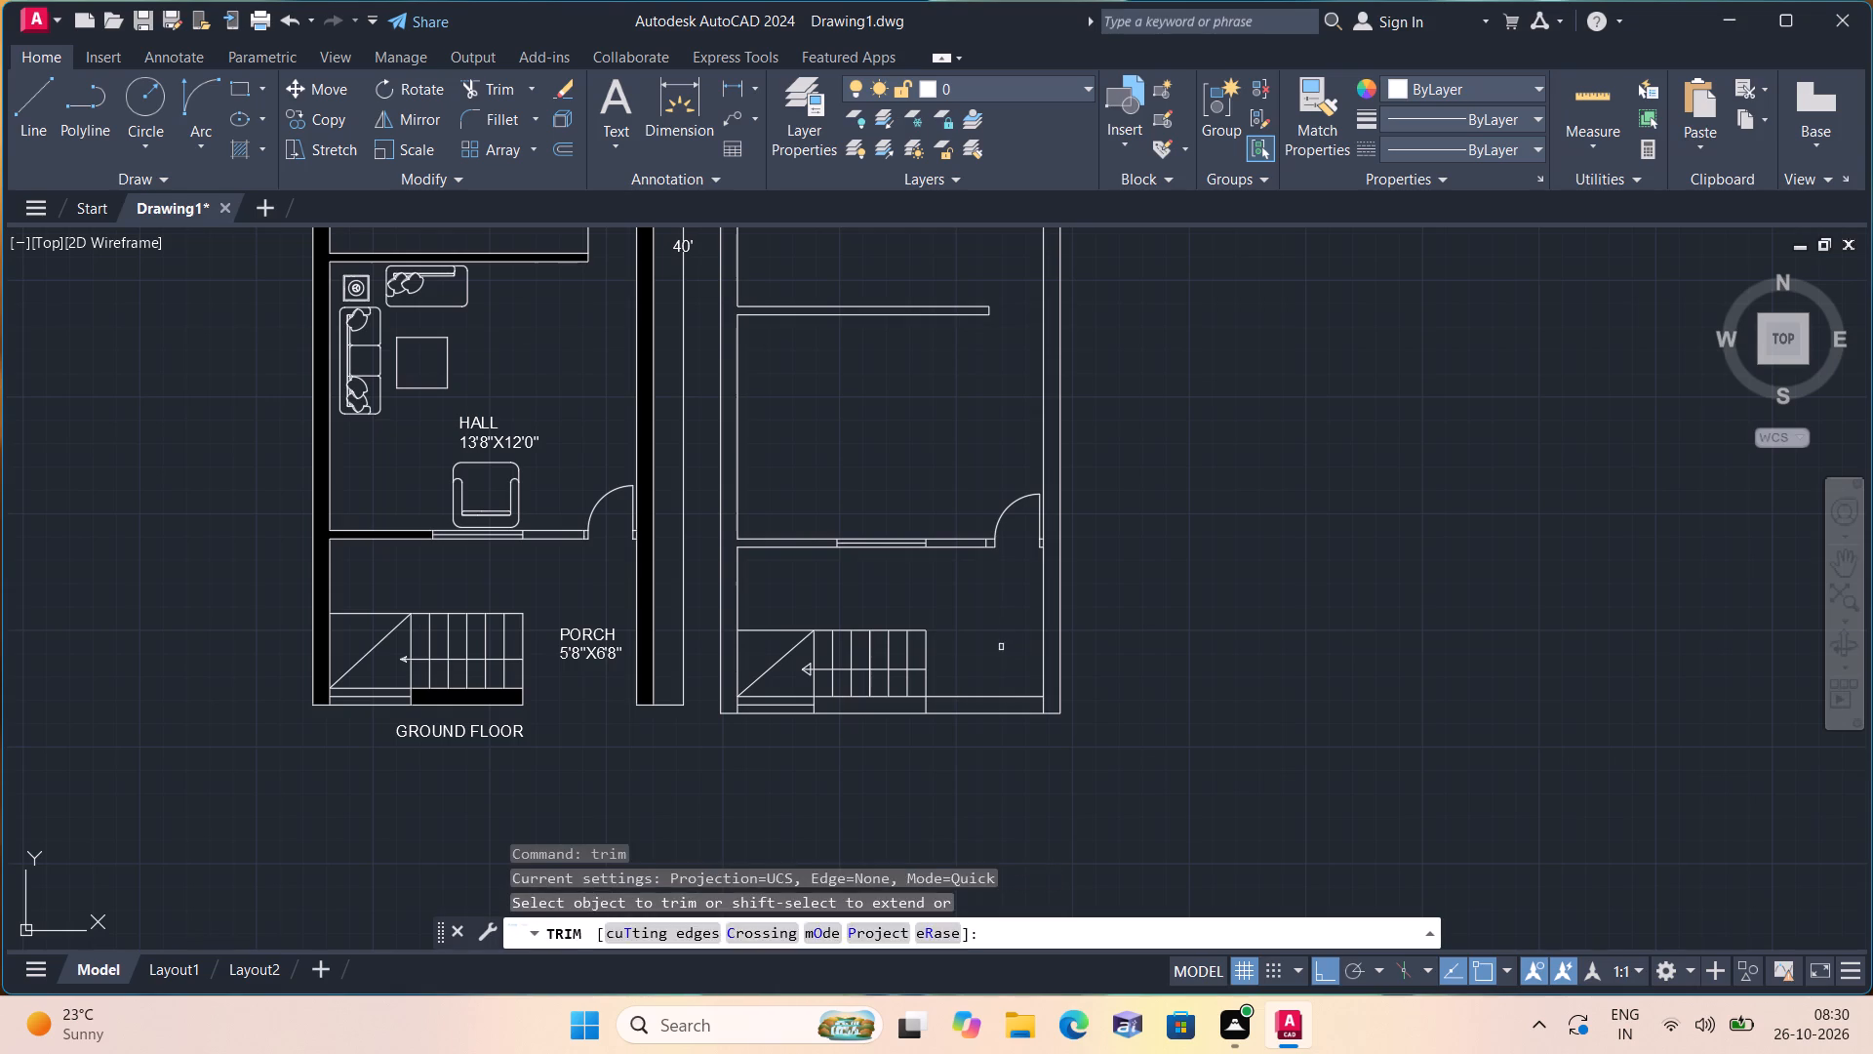
drag(995, 650, 974, 786)
key(space)
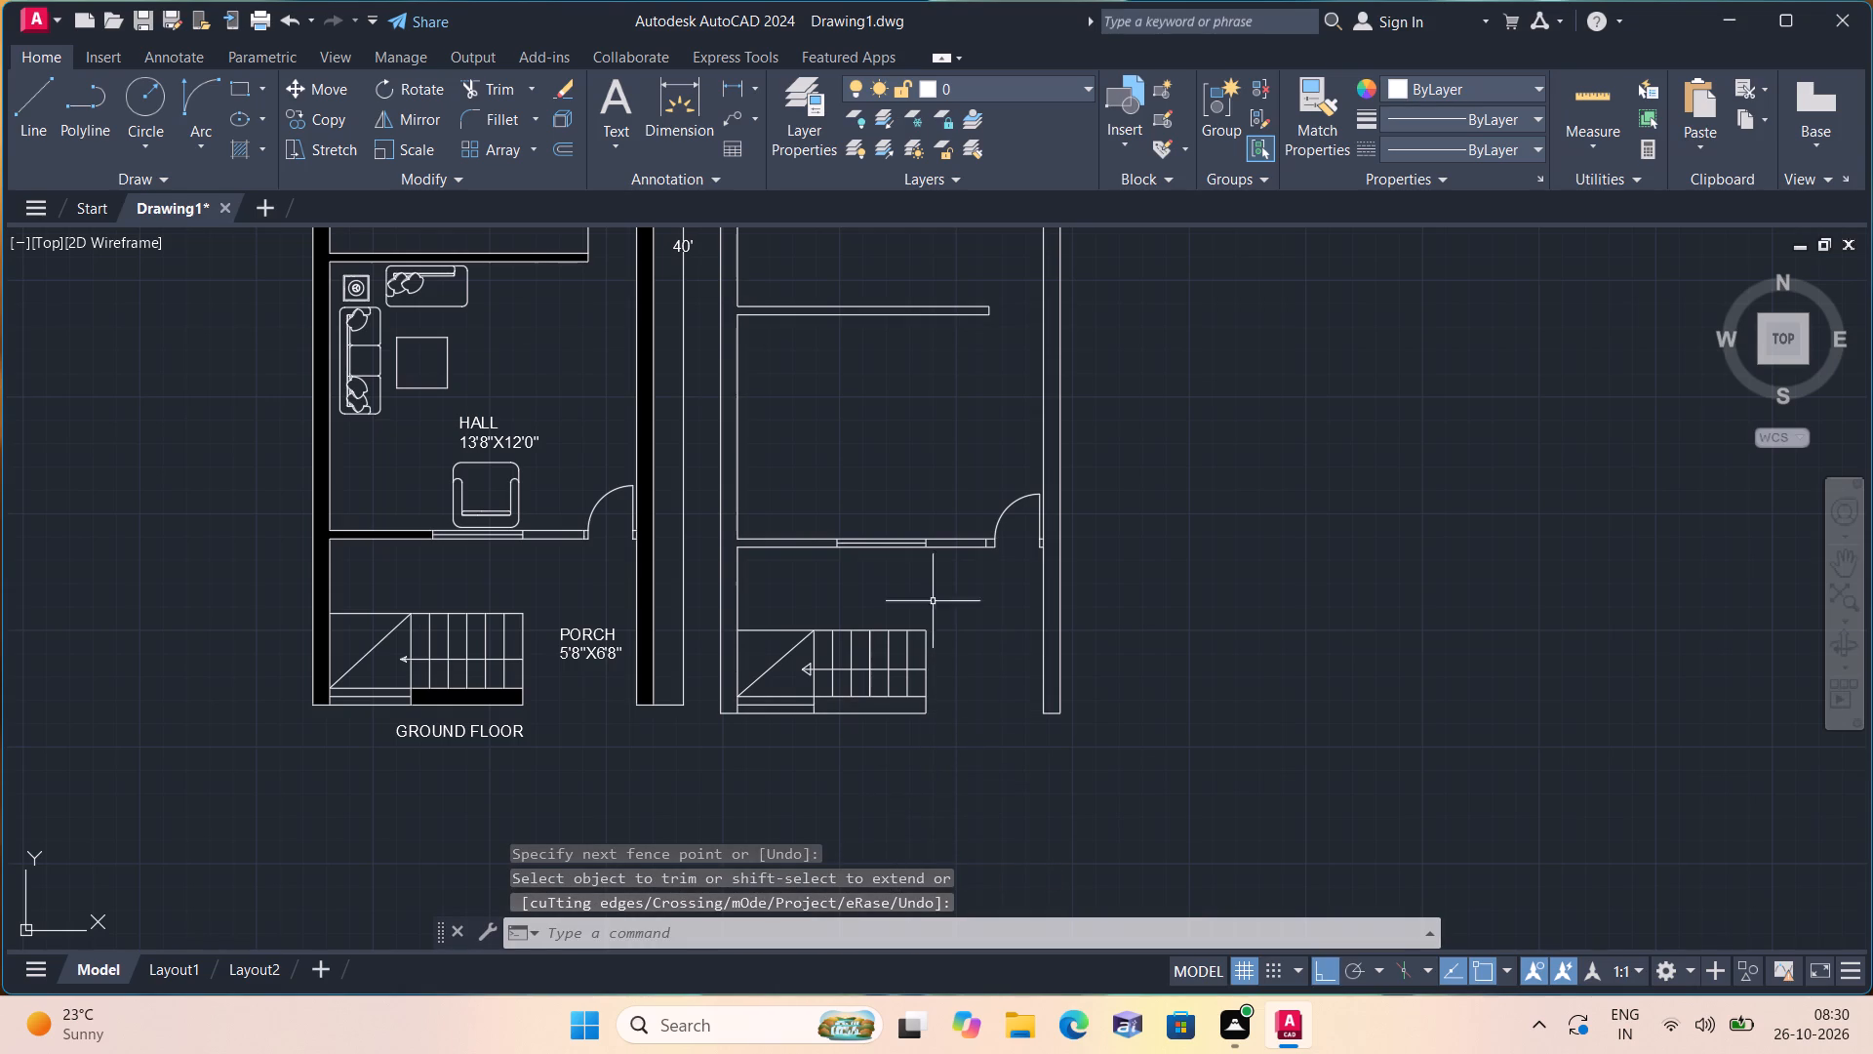
Hatch the second plan's outer walls with connected partitions and the bottom wall under the stair in solid black (0,0,0).
scroll(912, 585, down, 1)
middle_drag(902, 588, 792, 769)
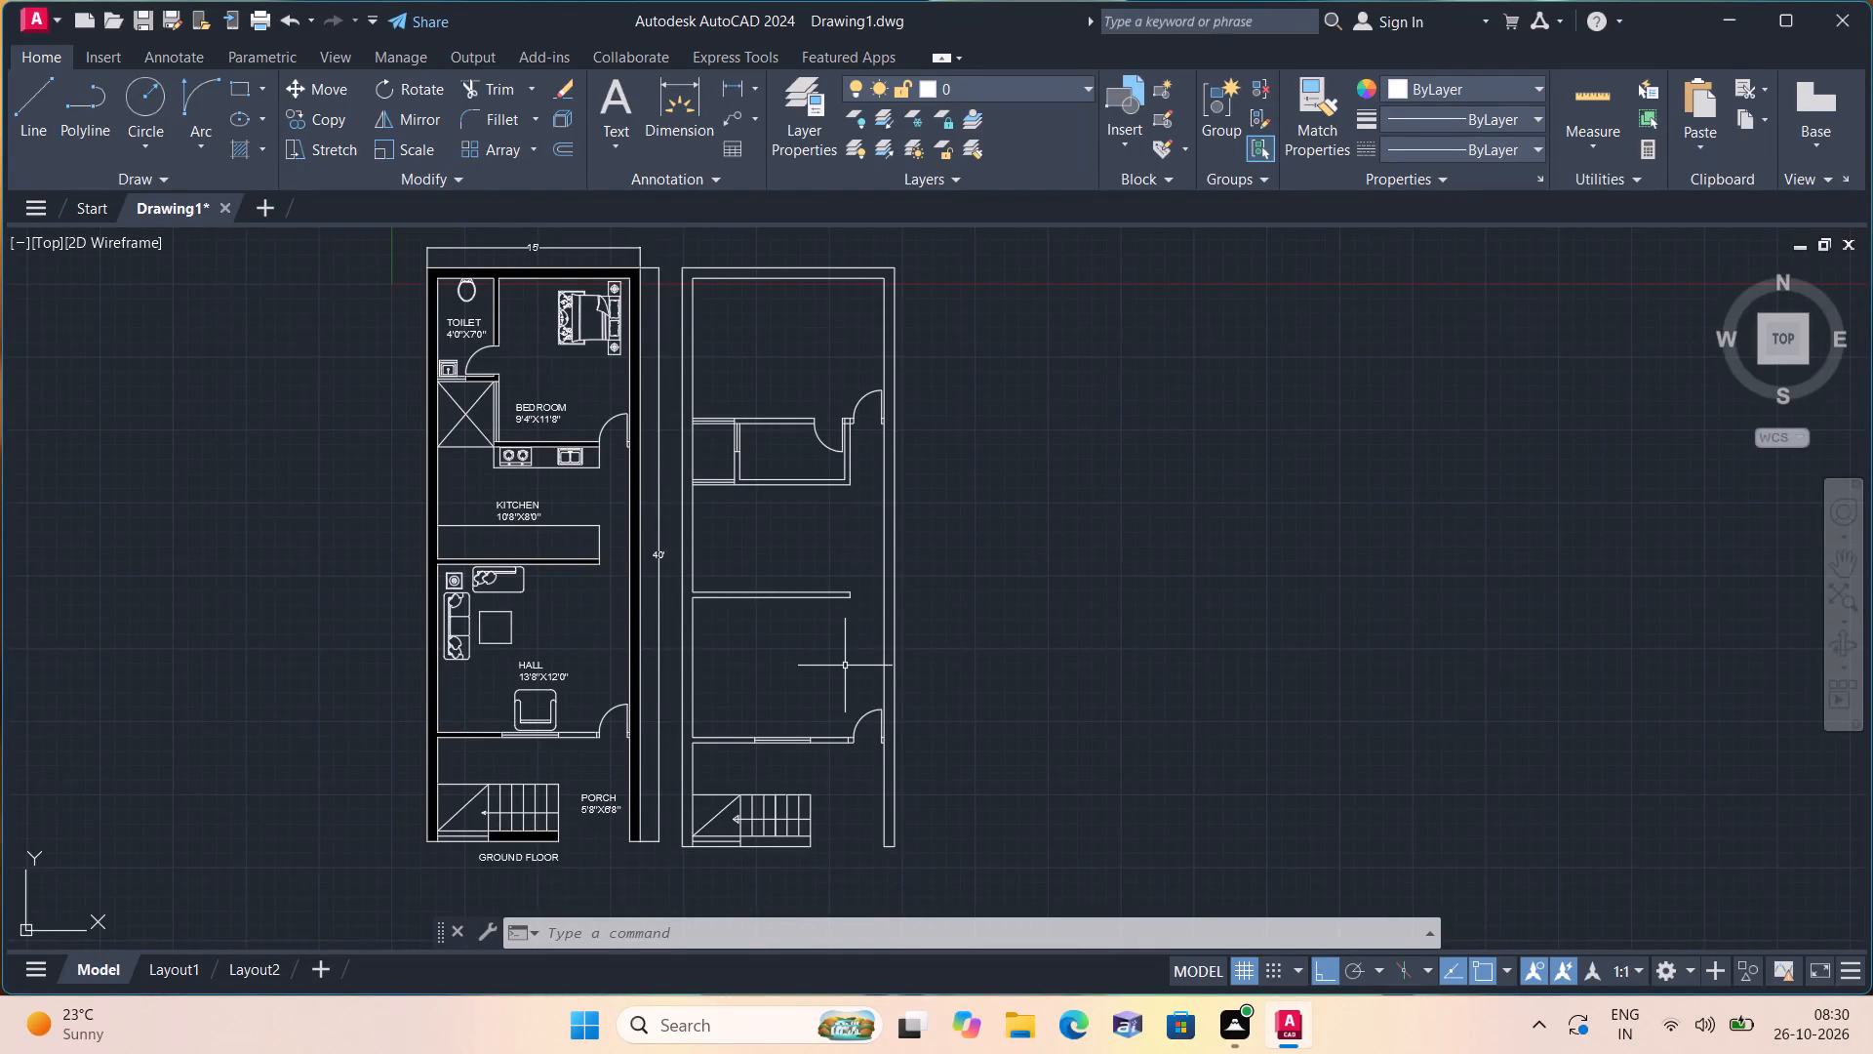
text(h)
key(space)
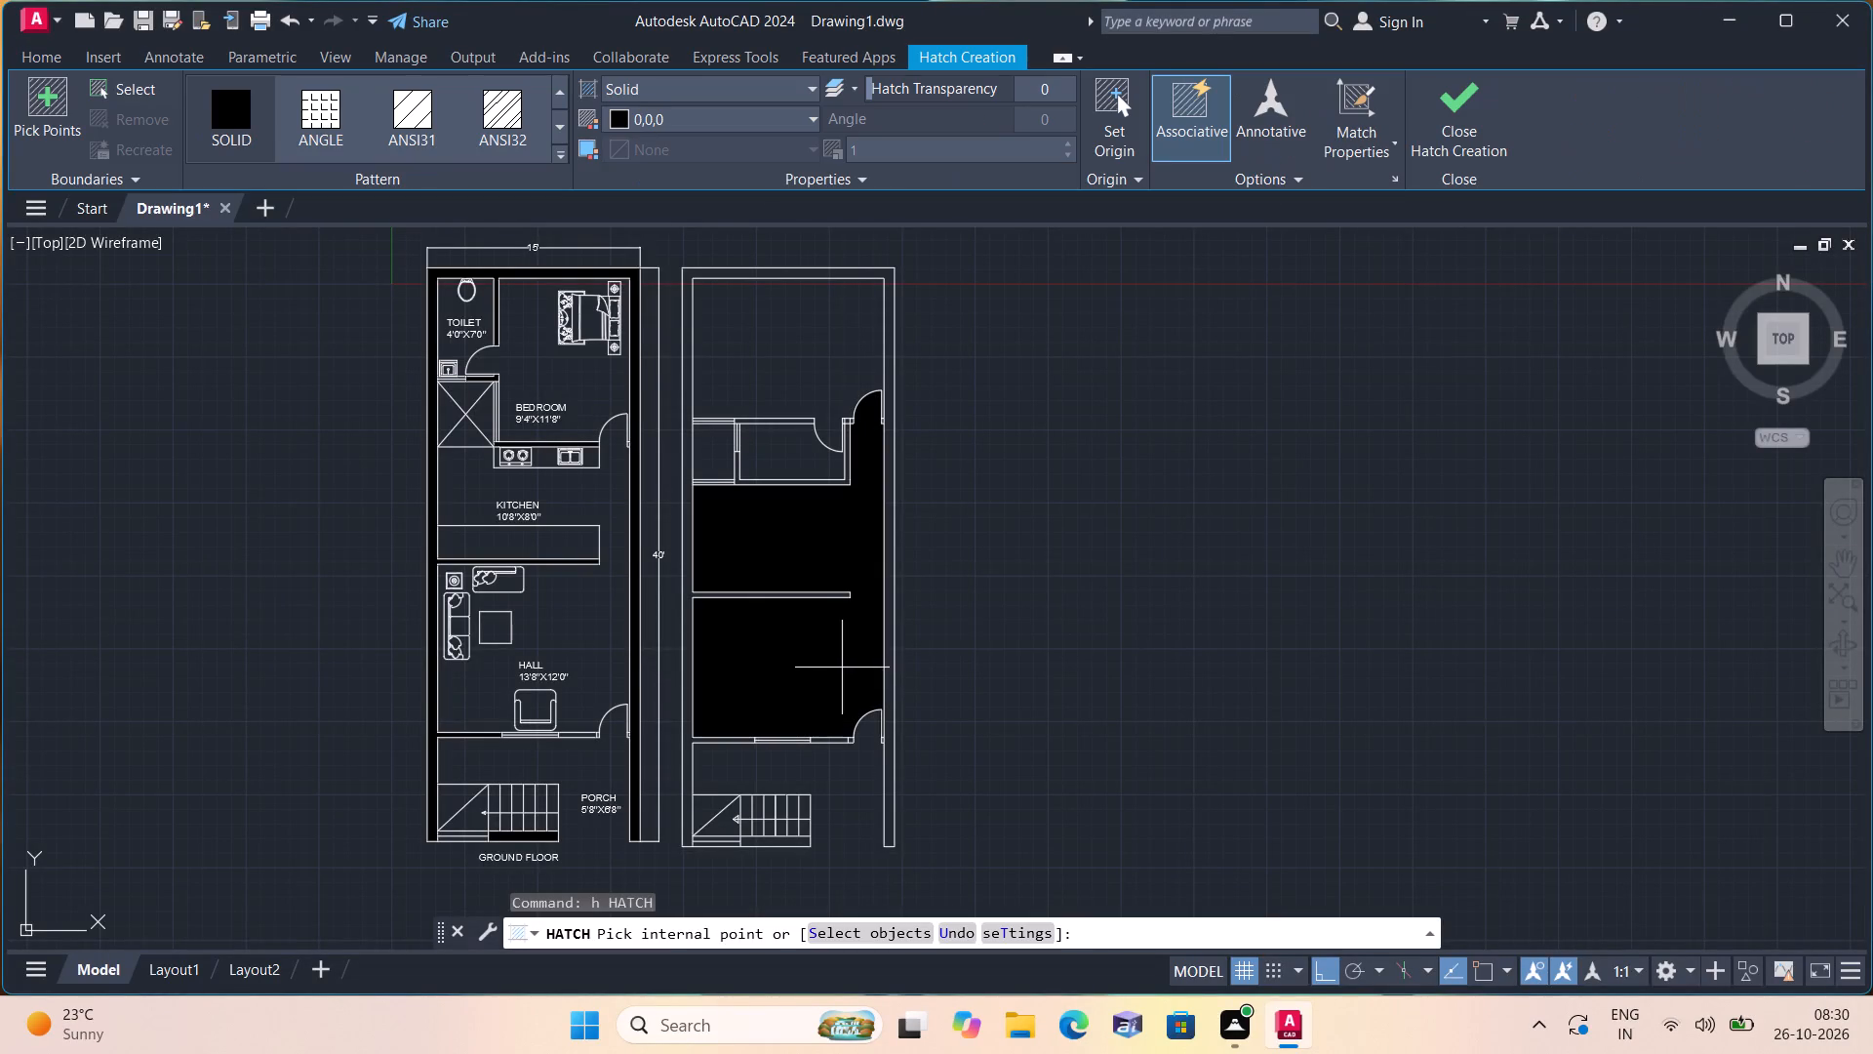
scroll(697, 515, up, 1)
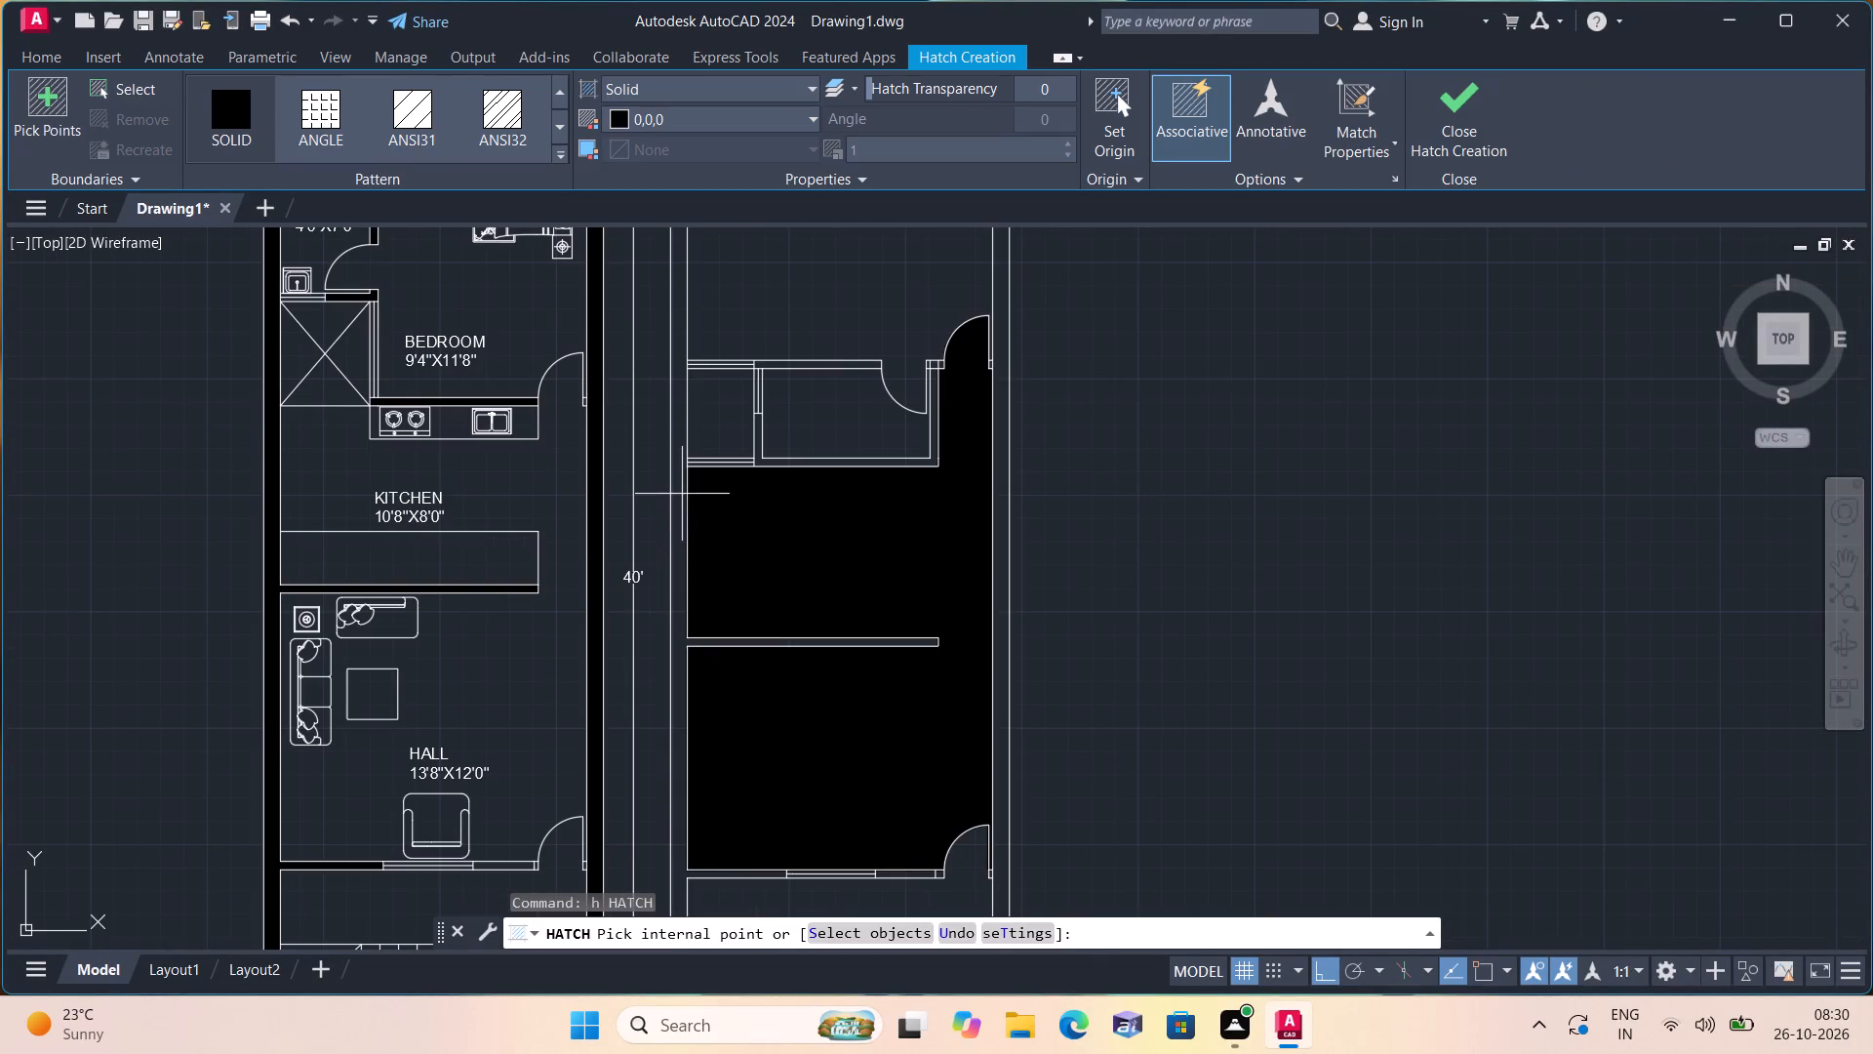
click(679, 483)
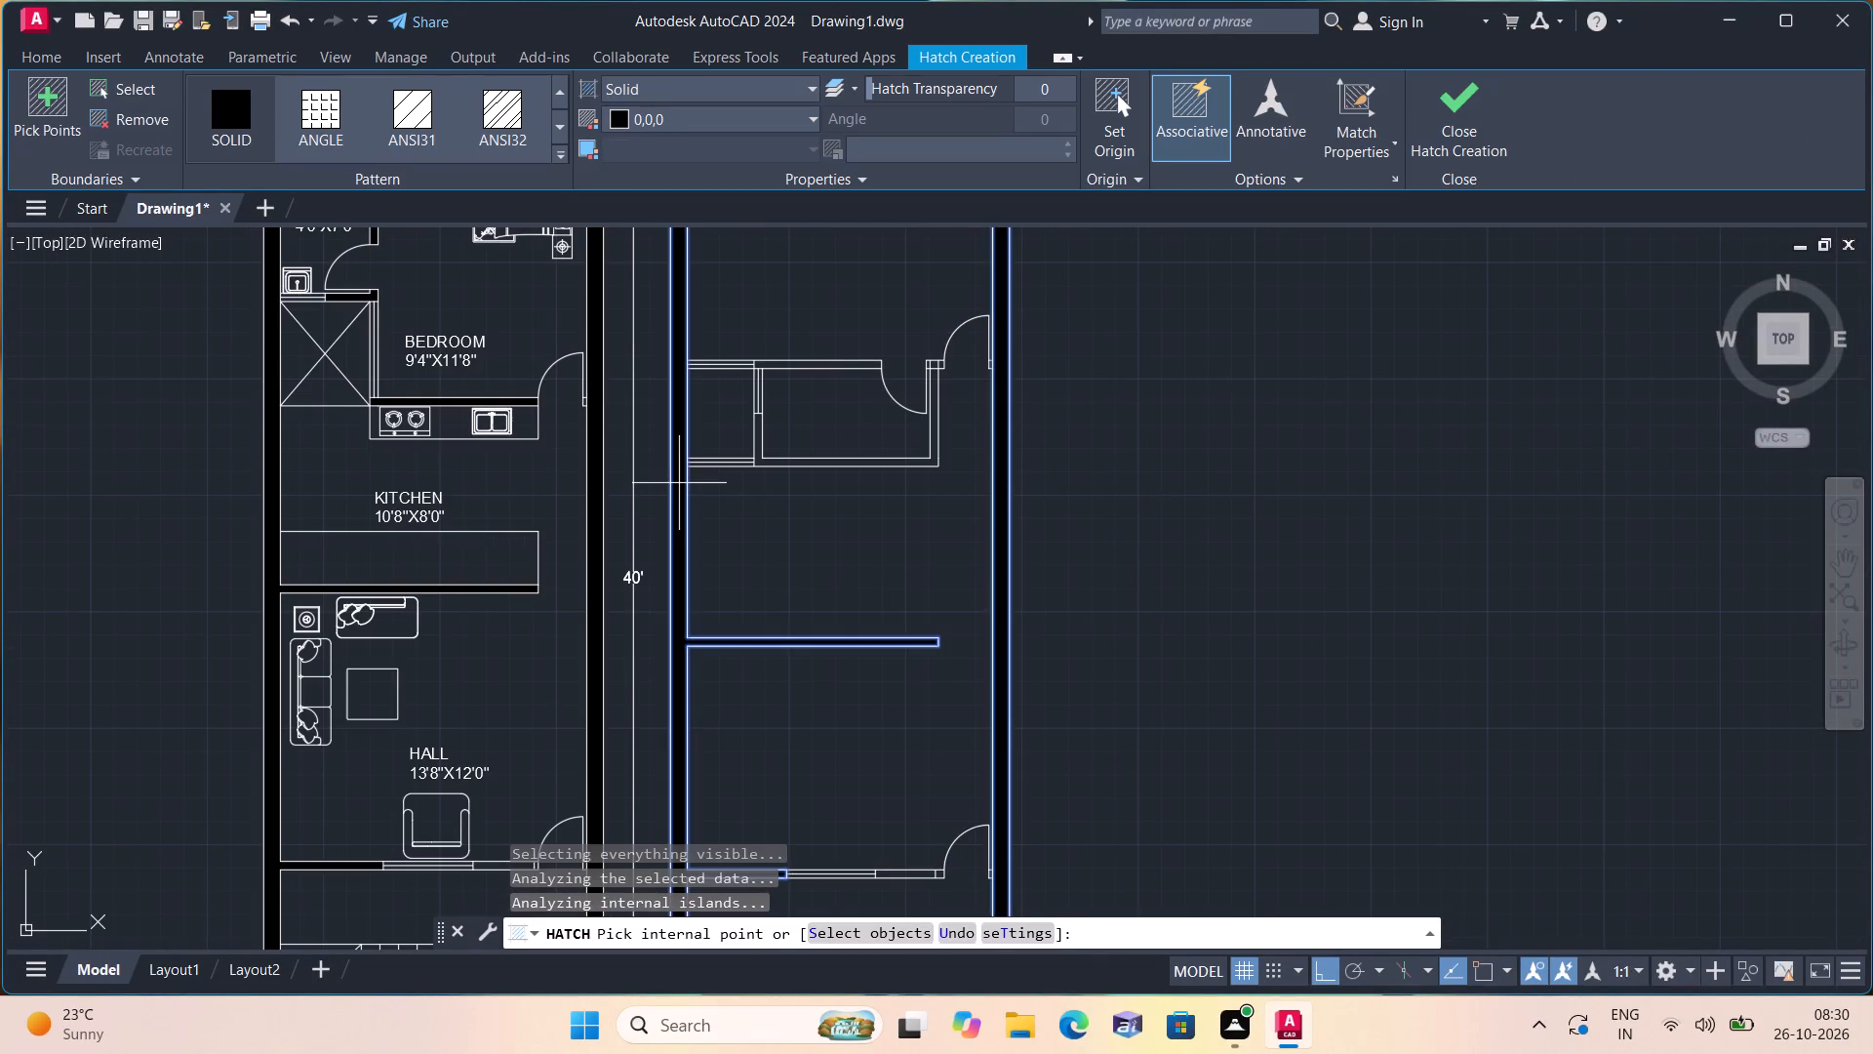
scroll(679, 483, down, 1)
scroll(813, 735, up, 2)
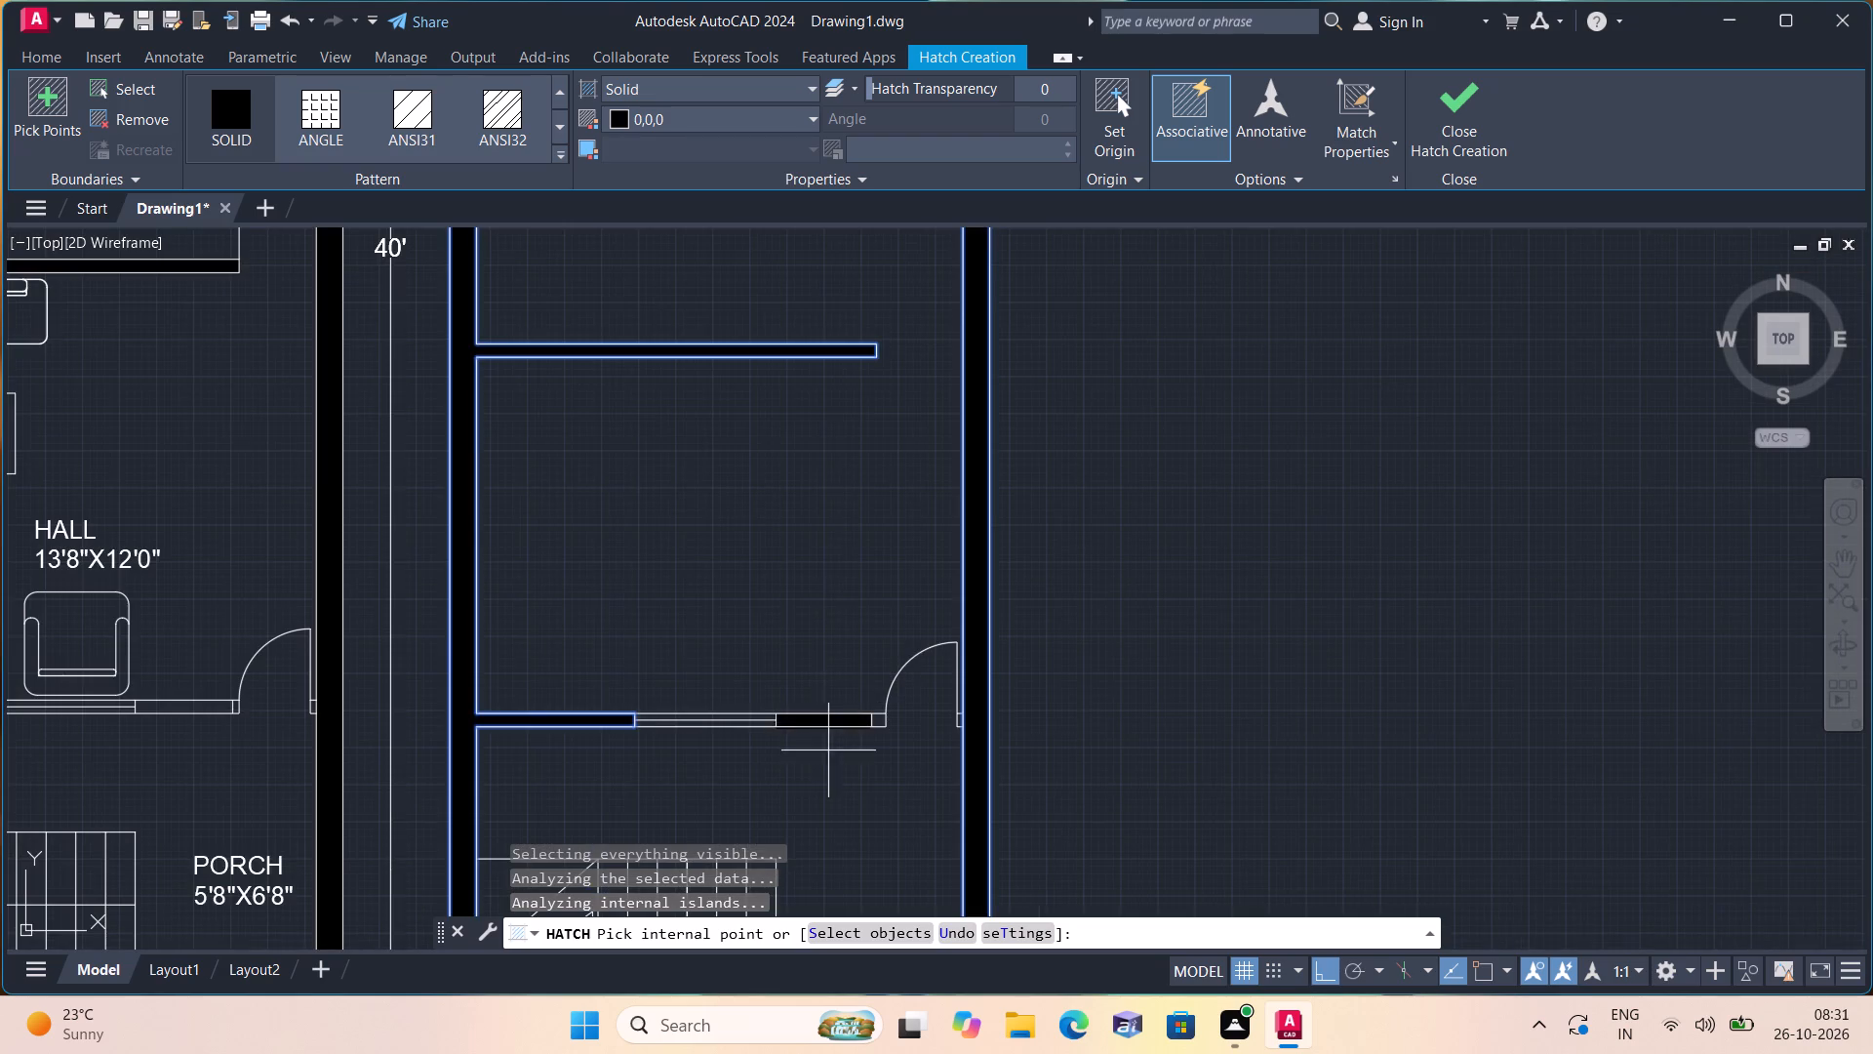
scroll(828, 751, down, 1)
middle_drag(826, 752, 761, 552)
click(710, 693)
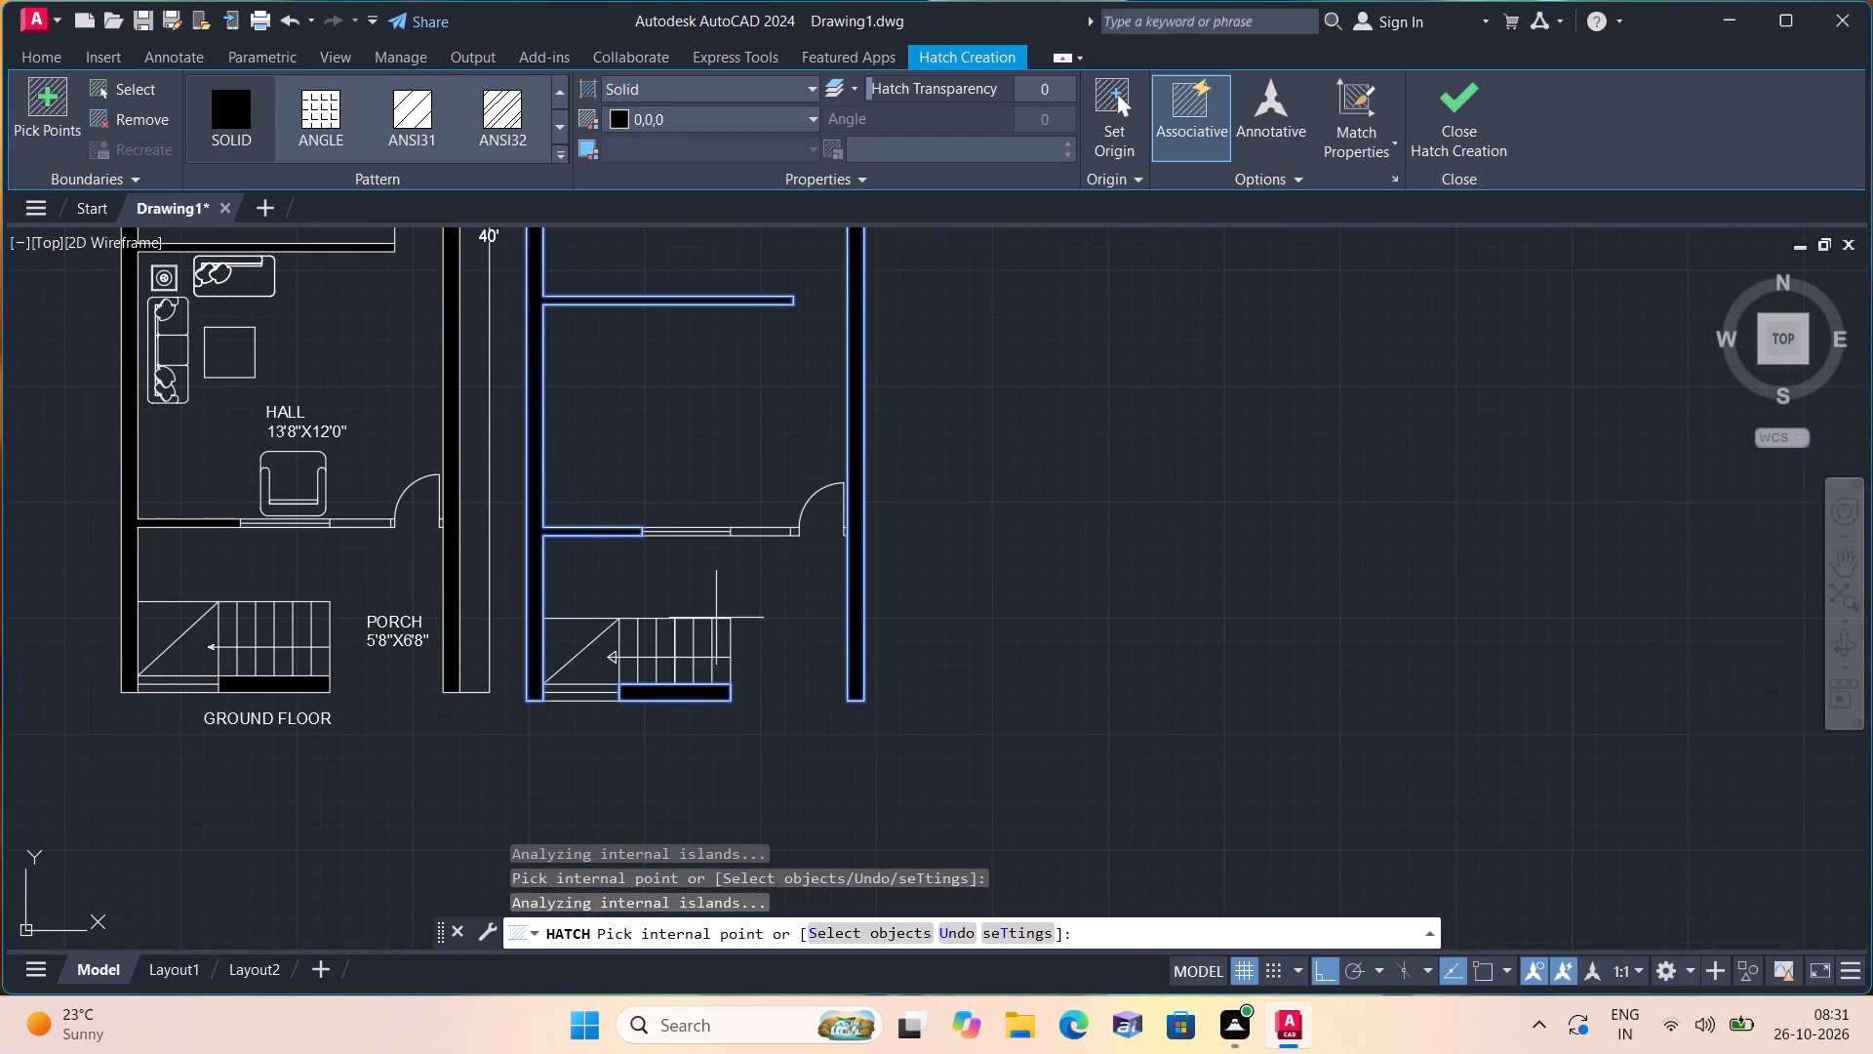
Fill the small middle room's lower and side walls and its top wall with the same solid hatch.
middle_drag(703, 574, 784, 830)
scroll(791, 803, down, 1)
scroll(786, 535, up, 2)
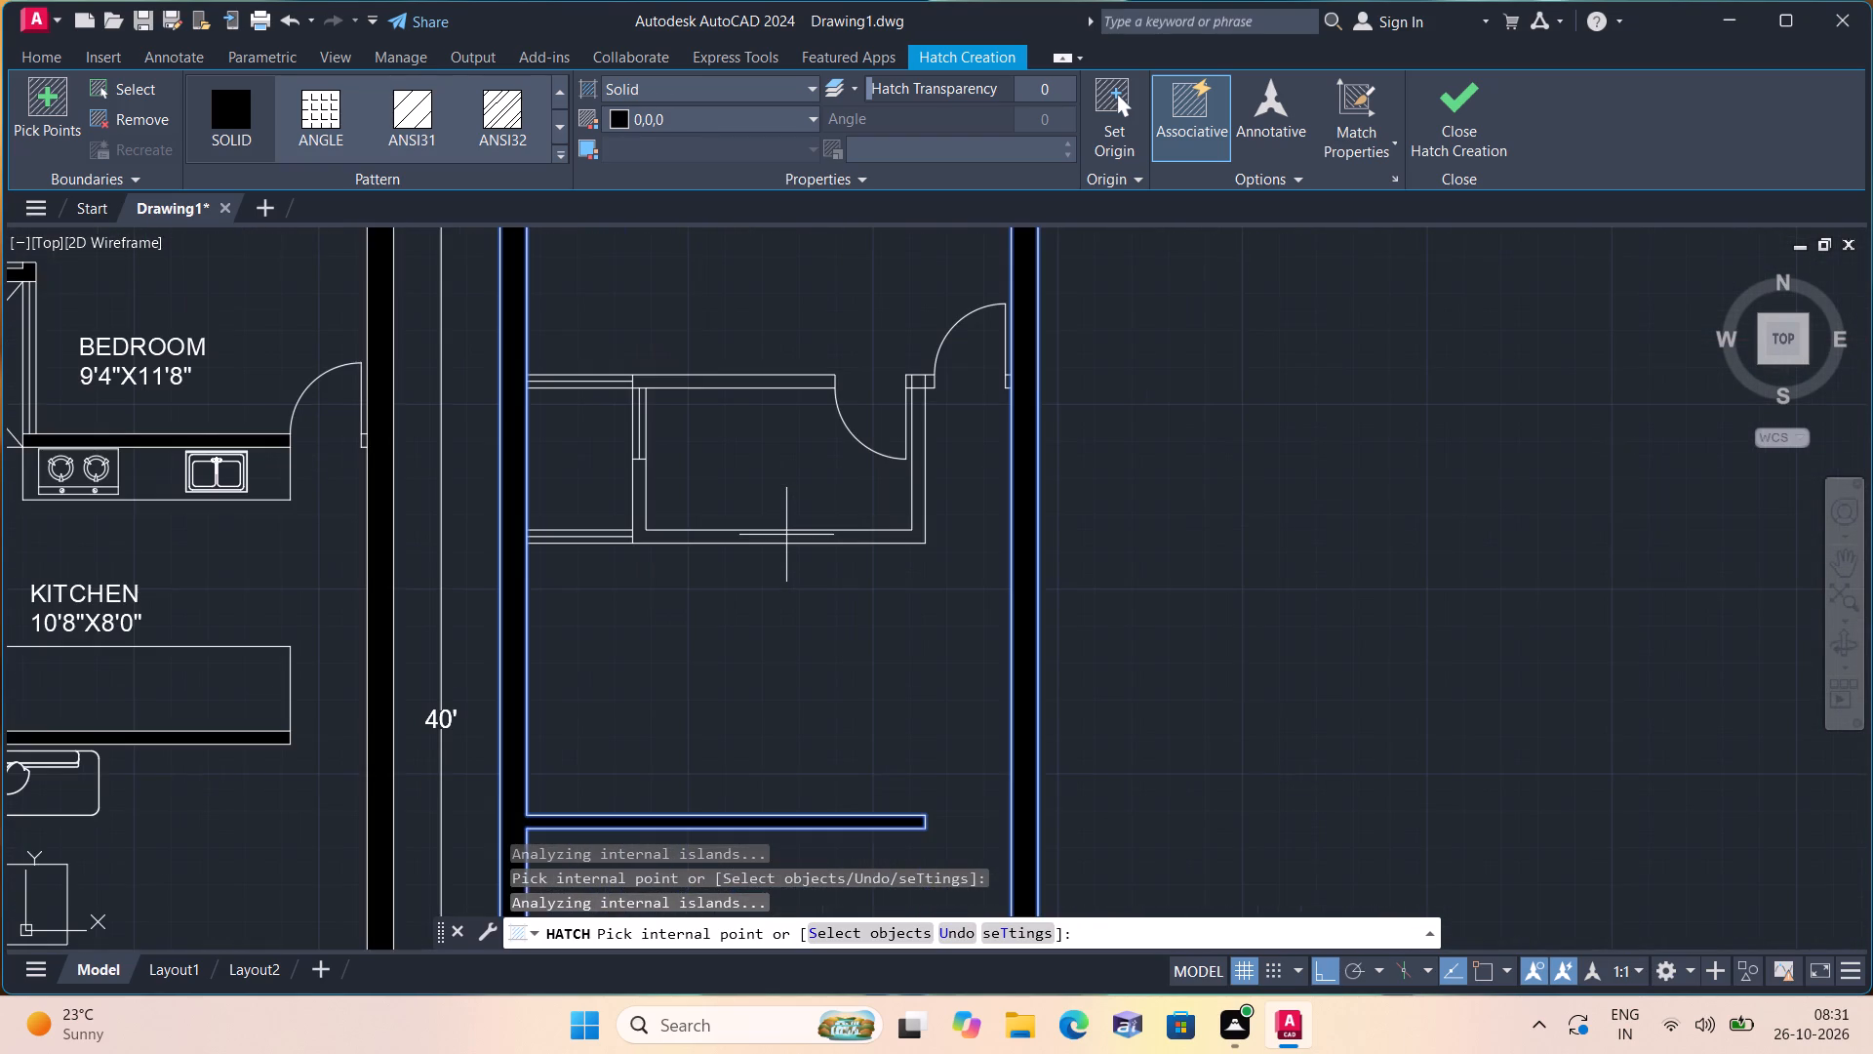
click(786, 535)
middle_drag(769, 504, 772, 703)
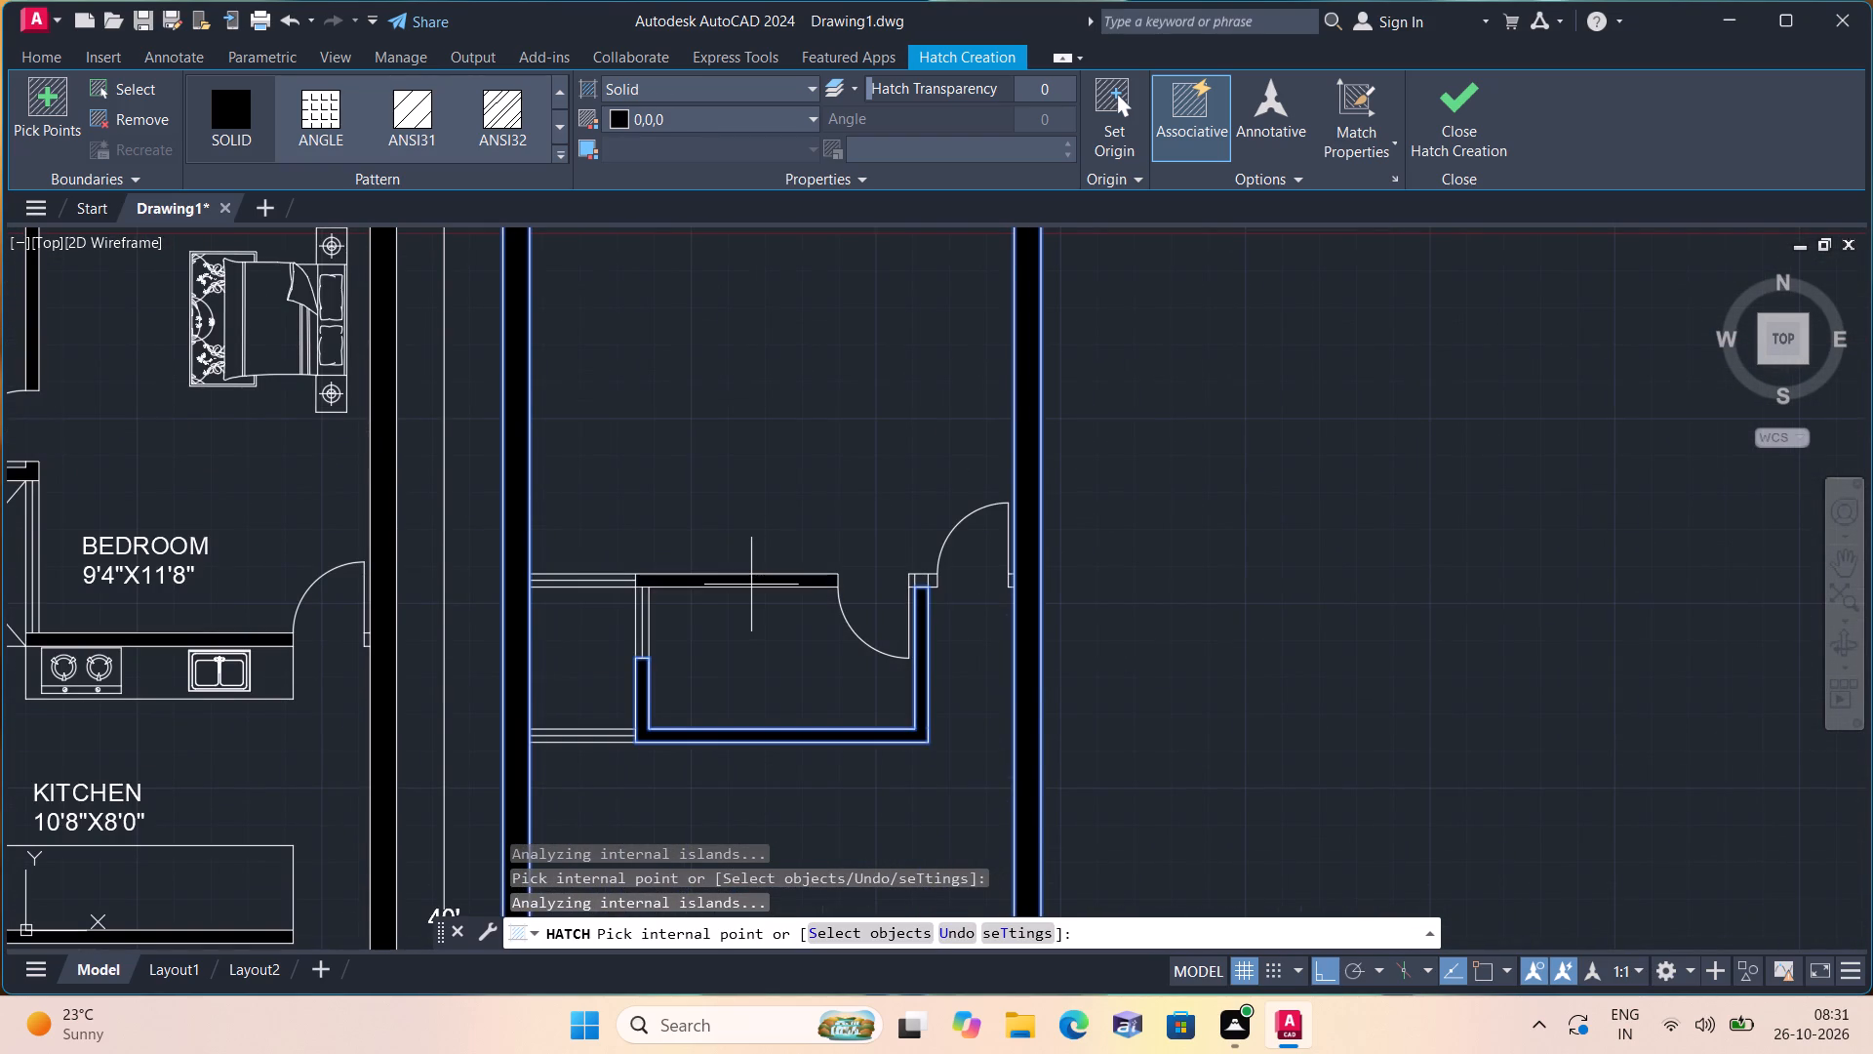
click(751, 584)
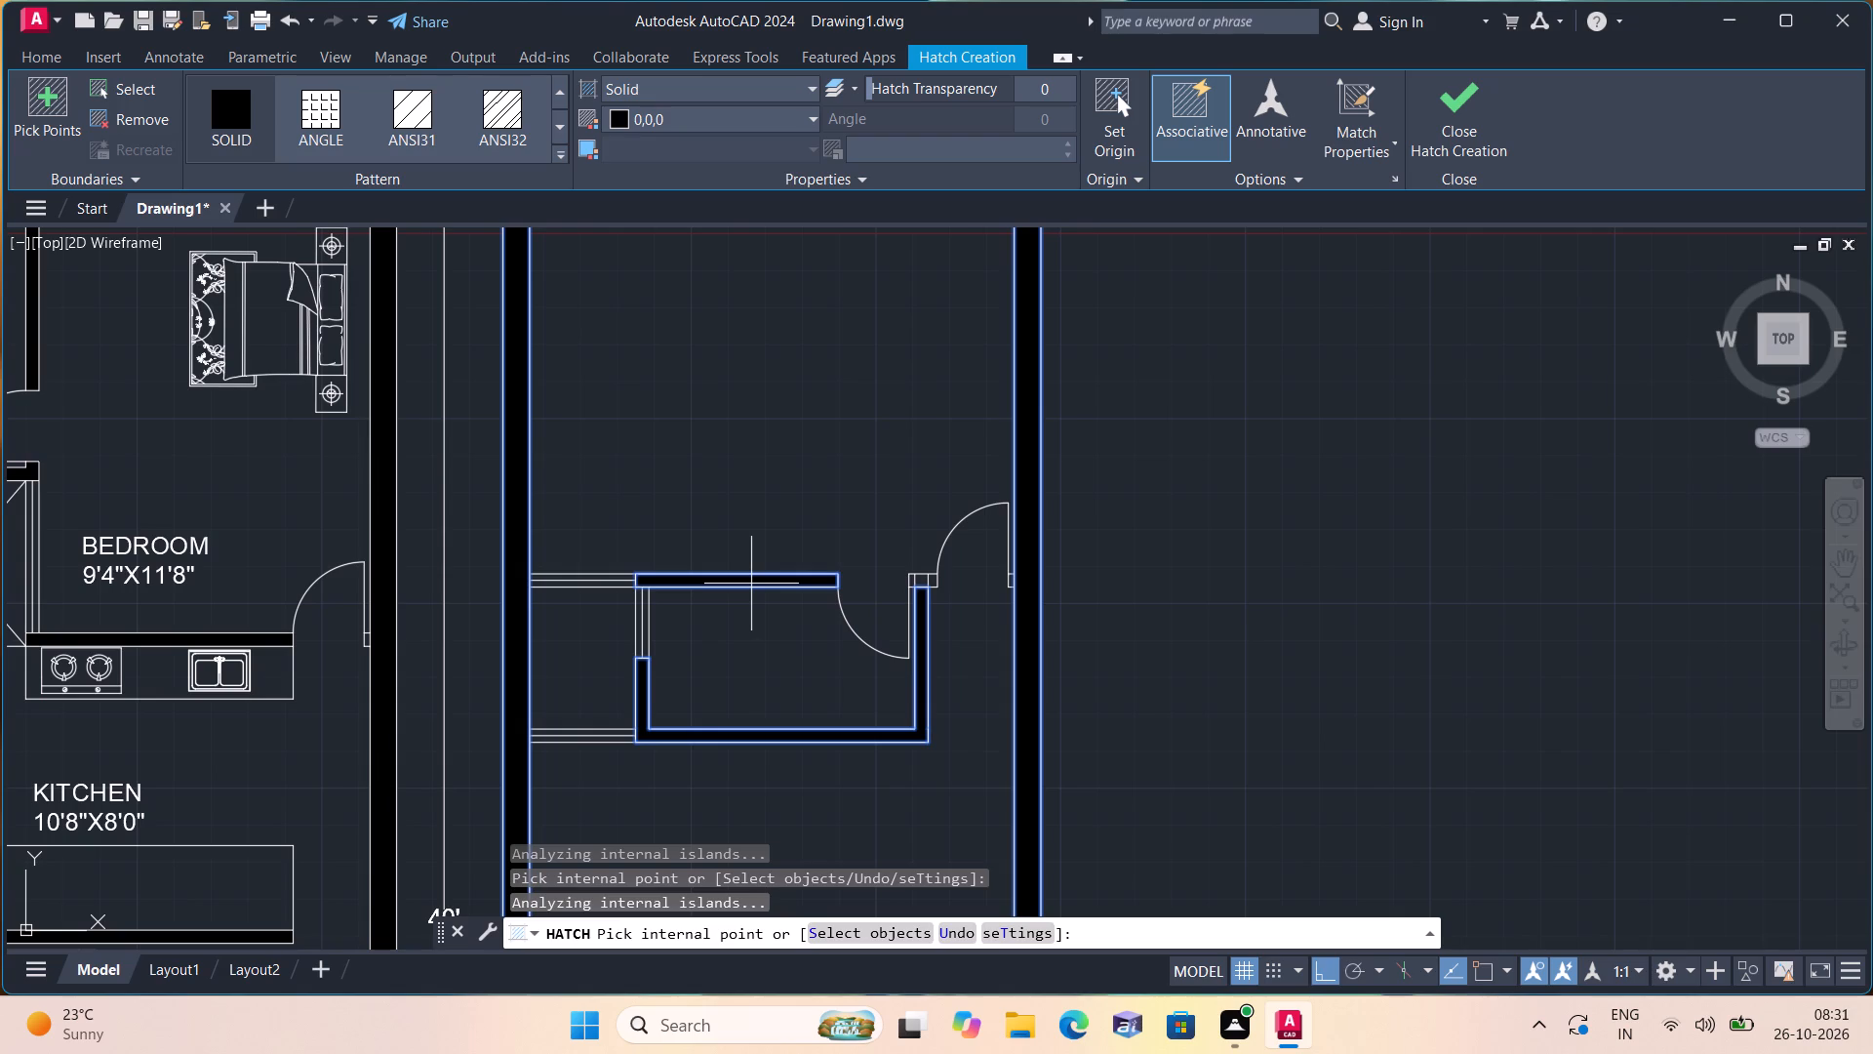
key(Escape)
Draw two crossing diagonals between opposite corners of the small shaft beside the middle room.
scroll(765, 590, down, 1)
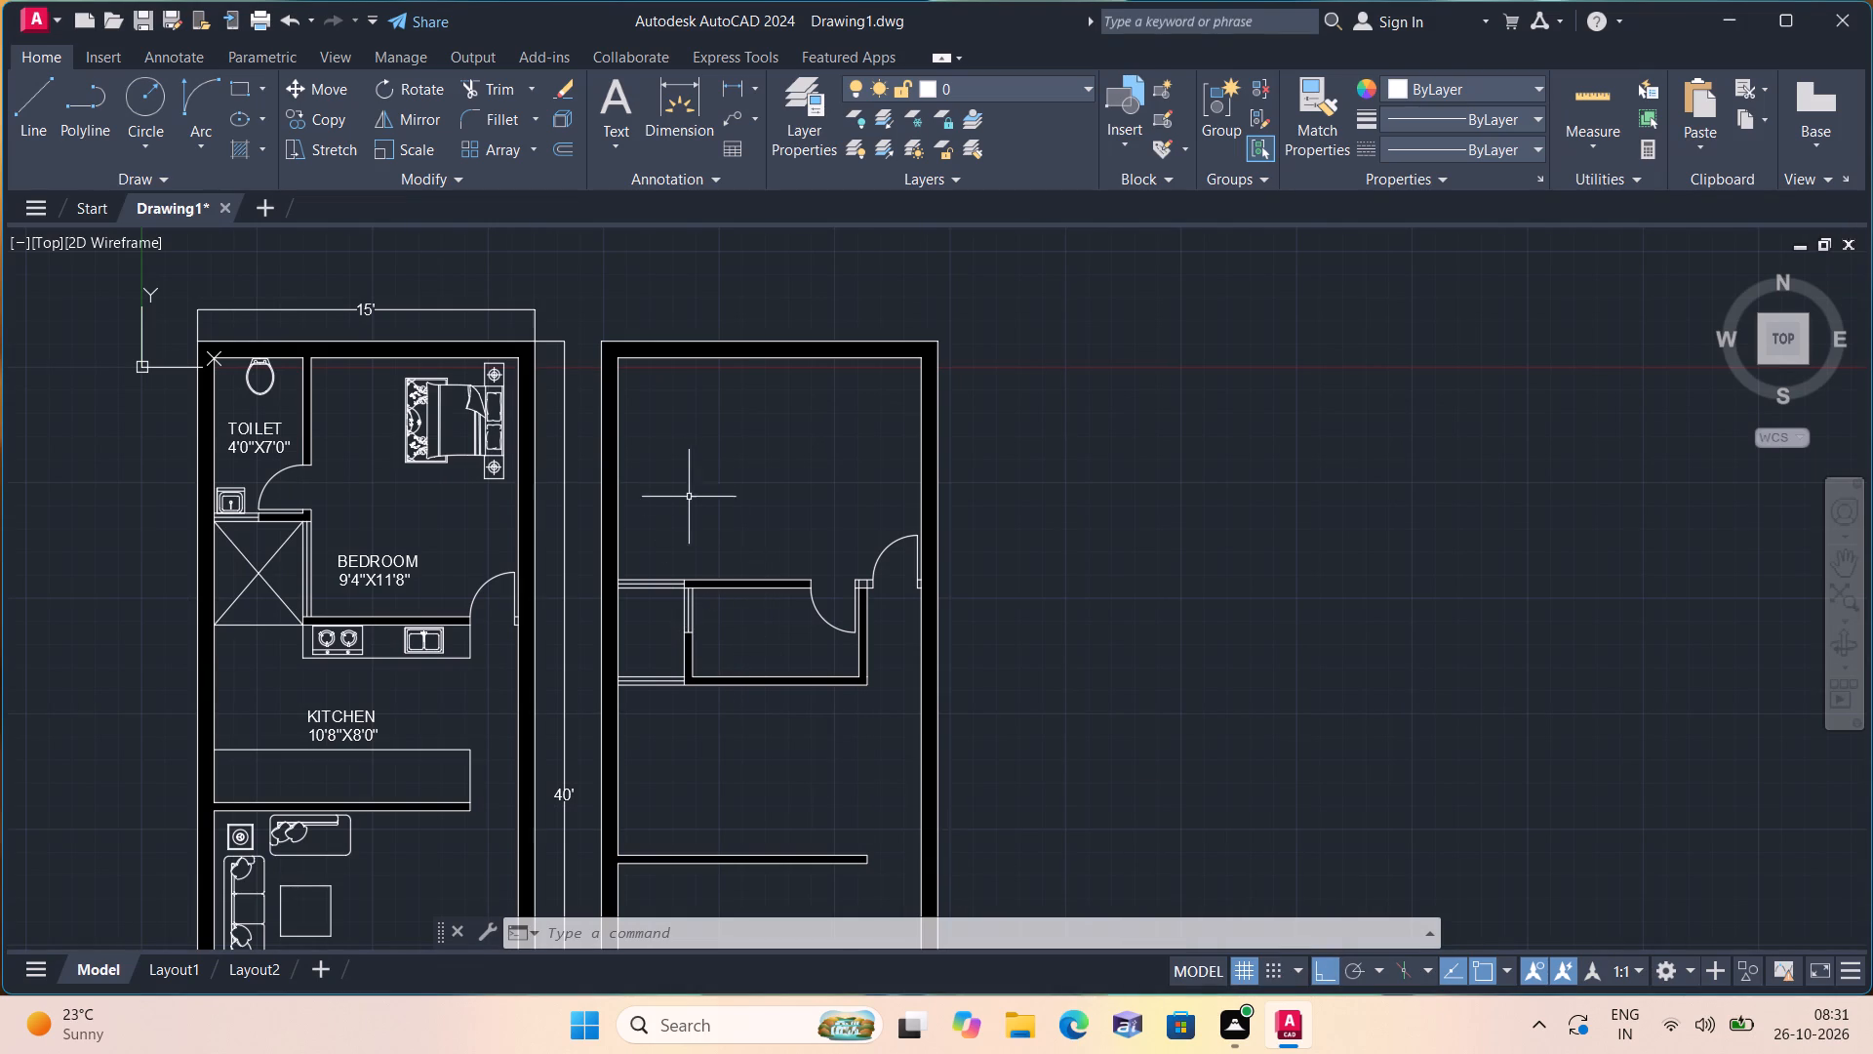
scroll(684, 486, up, 1)
middle_drag(684, 486, 808, 559)
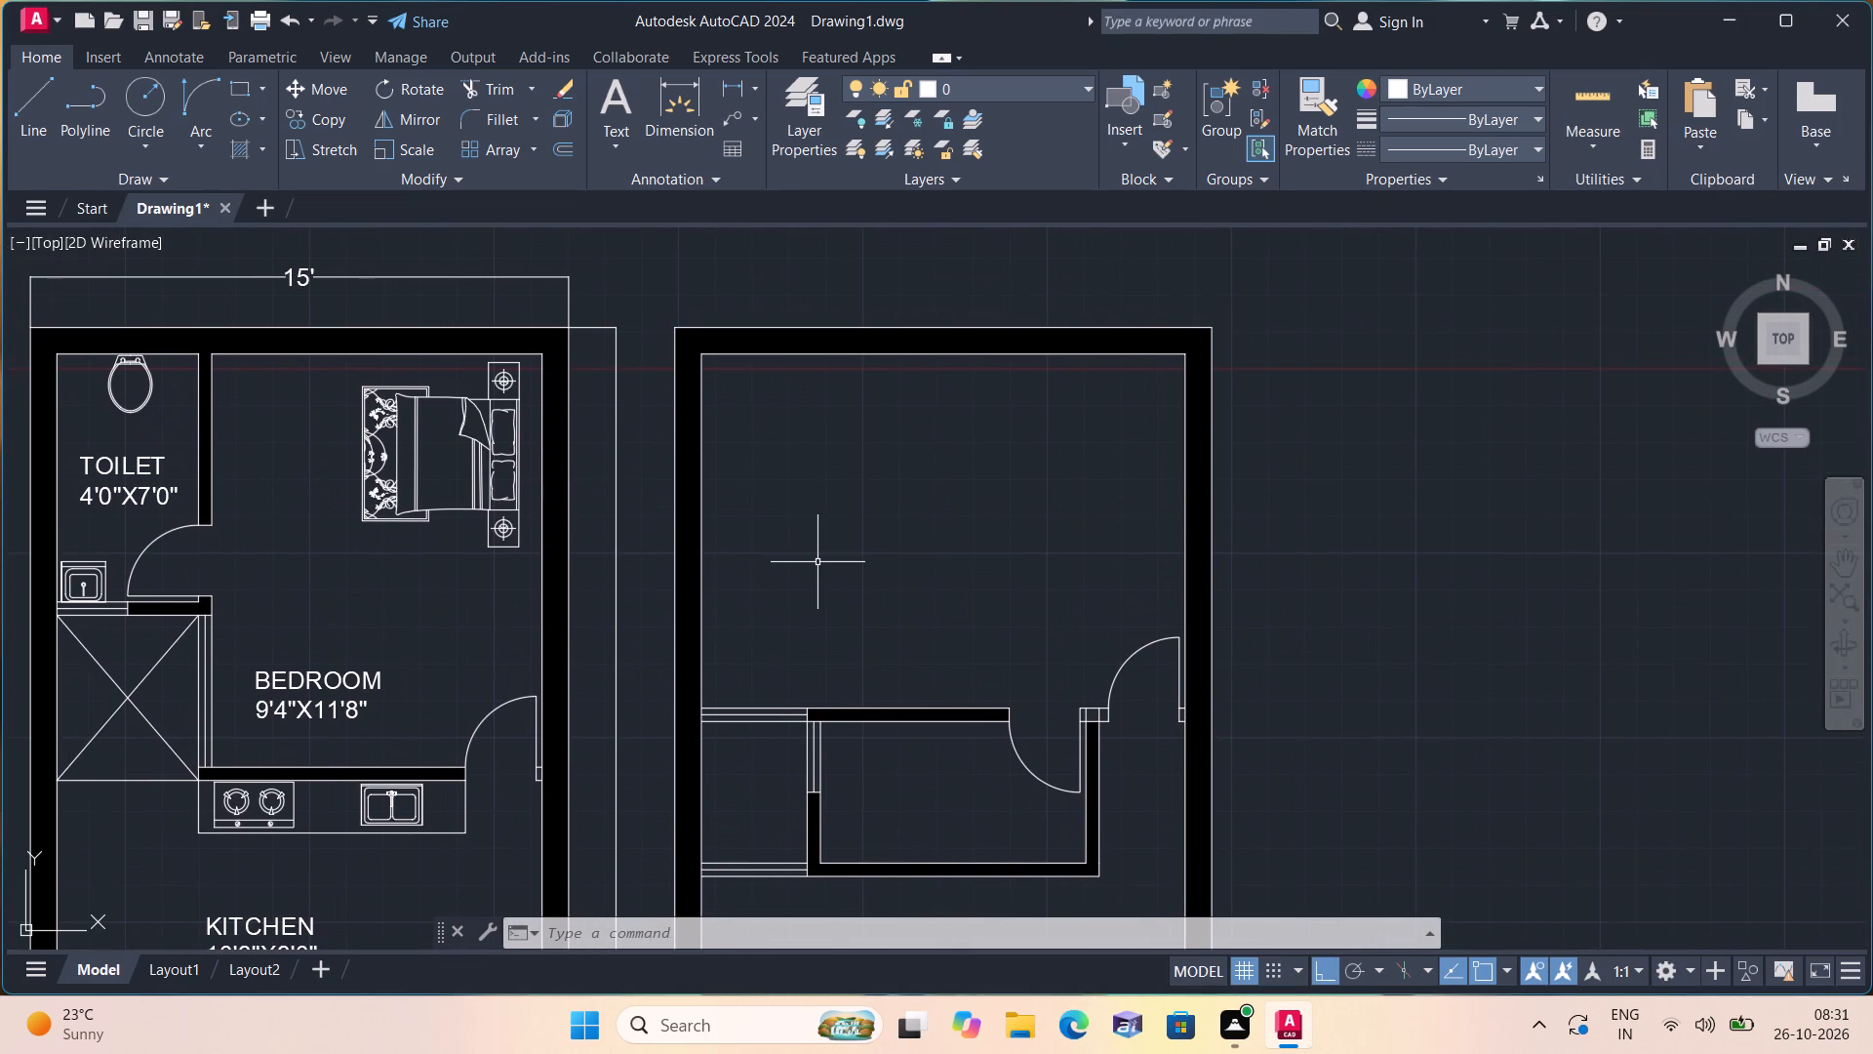
middle_drag(920, 758, 841, 562)
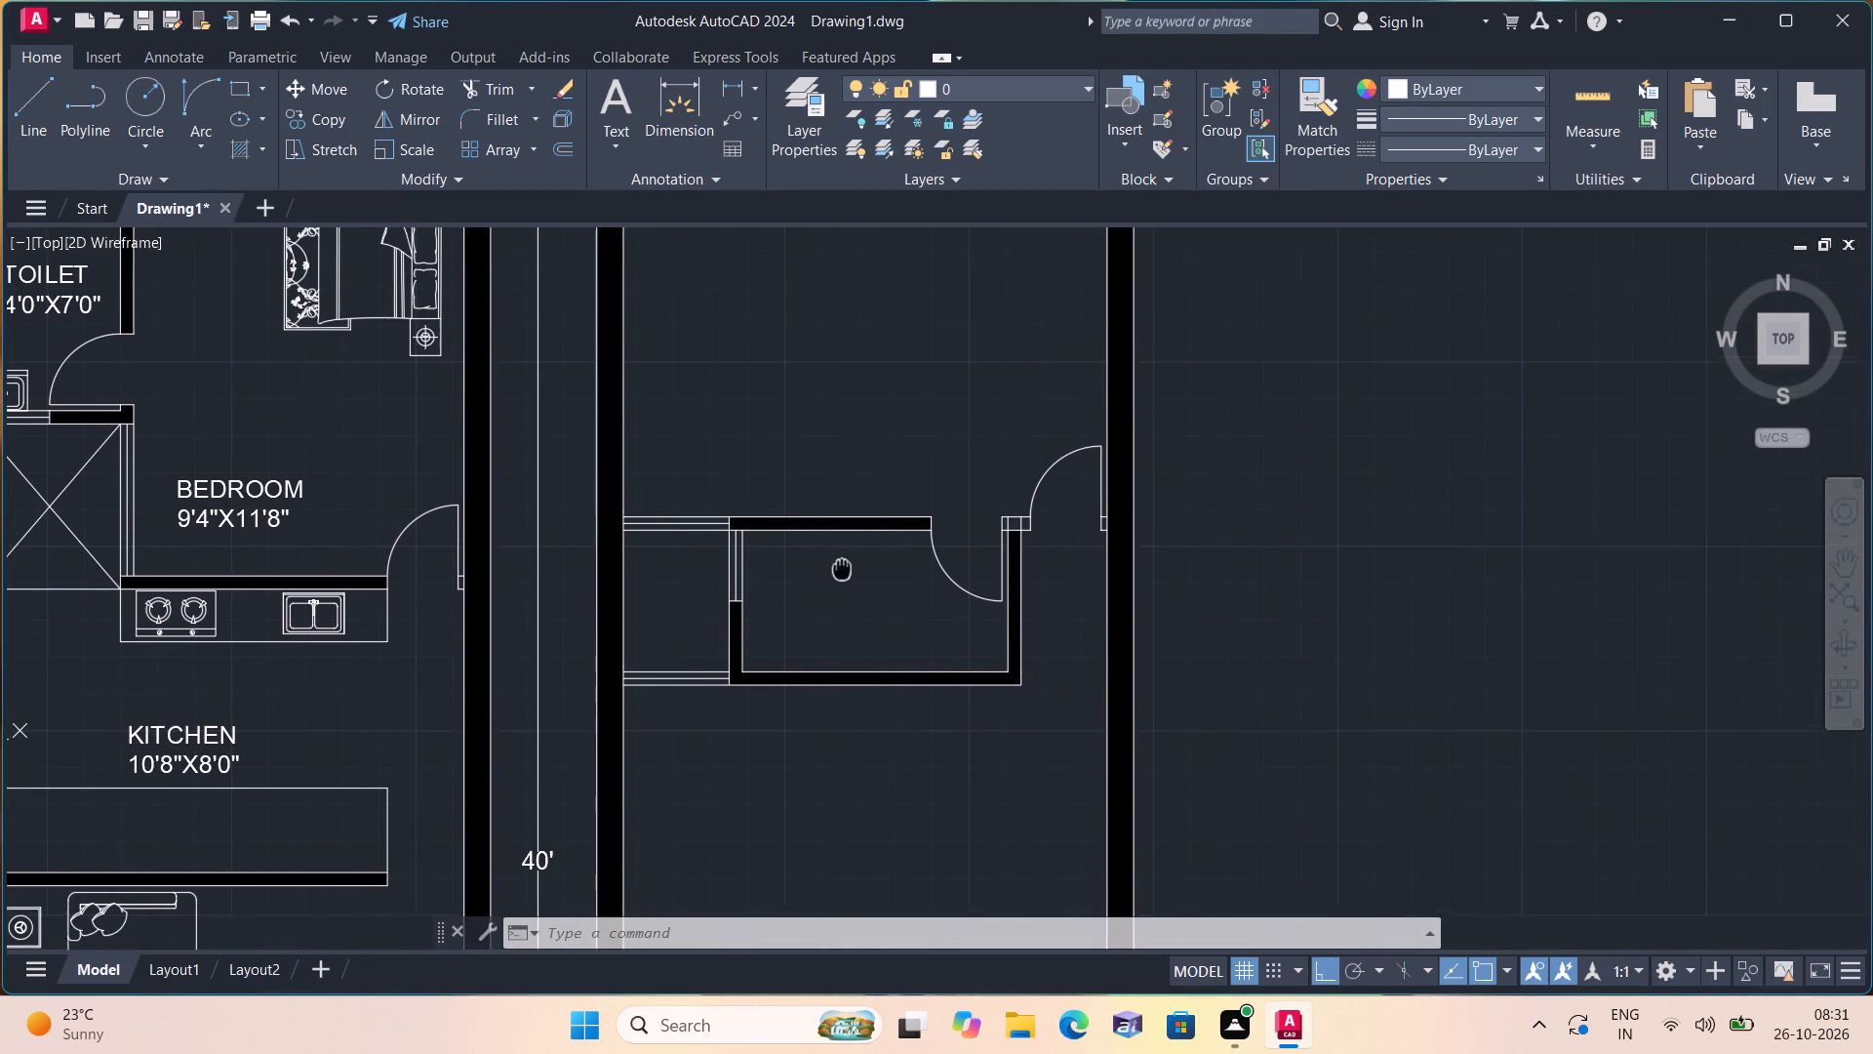
middle_drag(841, 562, 840, 561)
key(l)
key(space)
scroll(670, 553, up, 1)
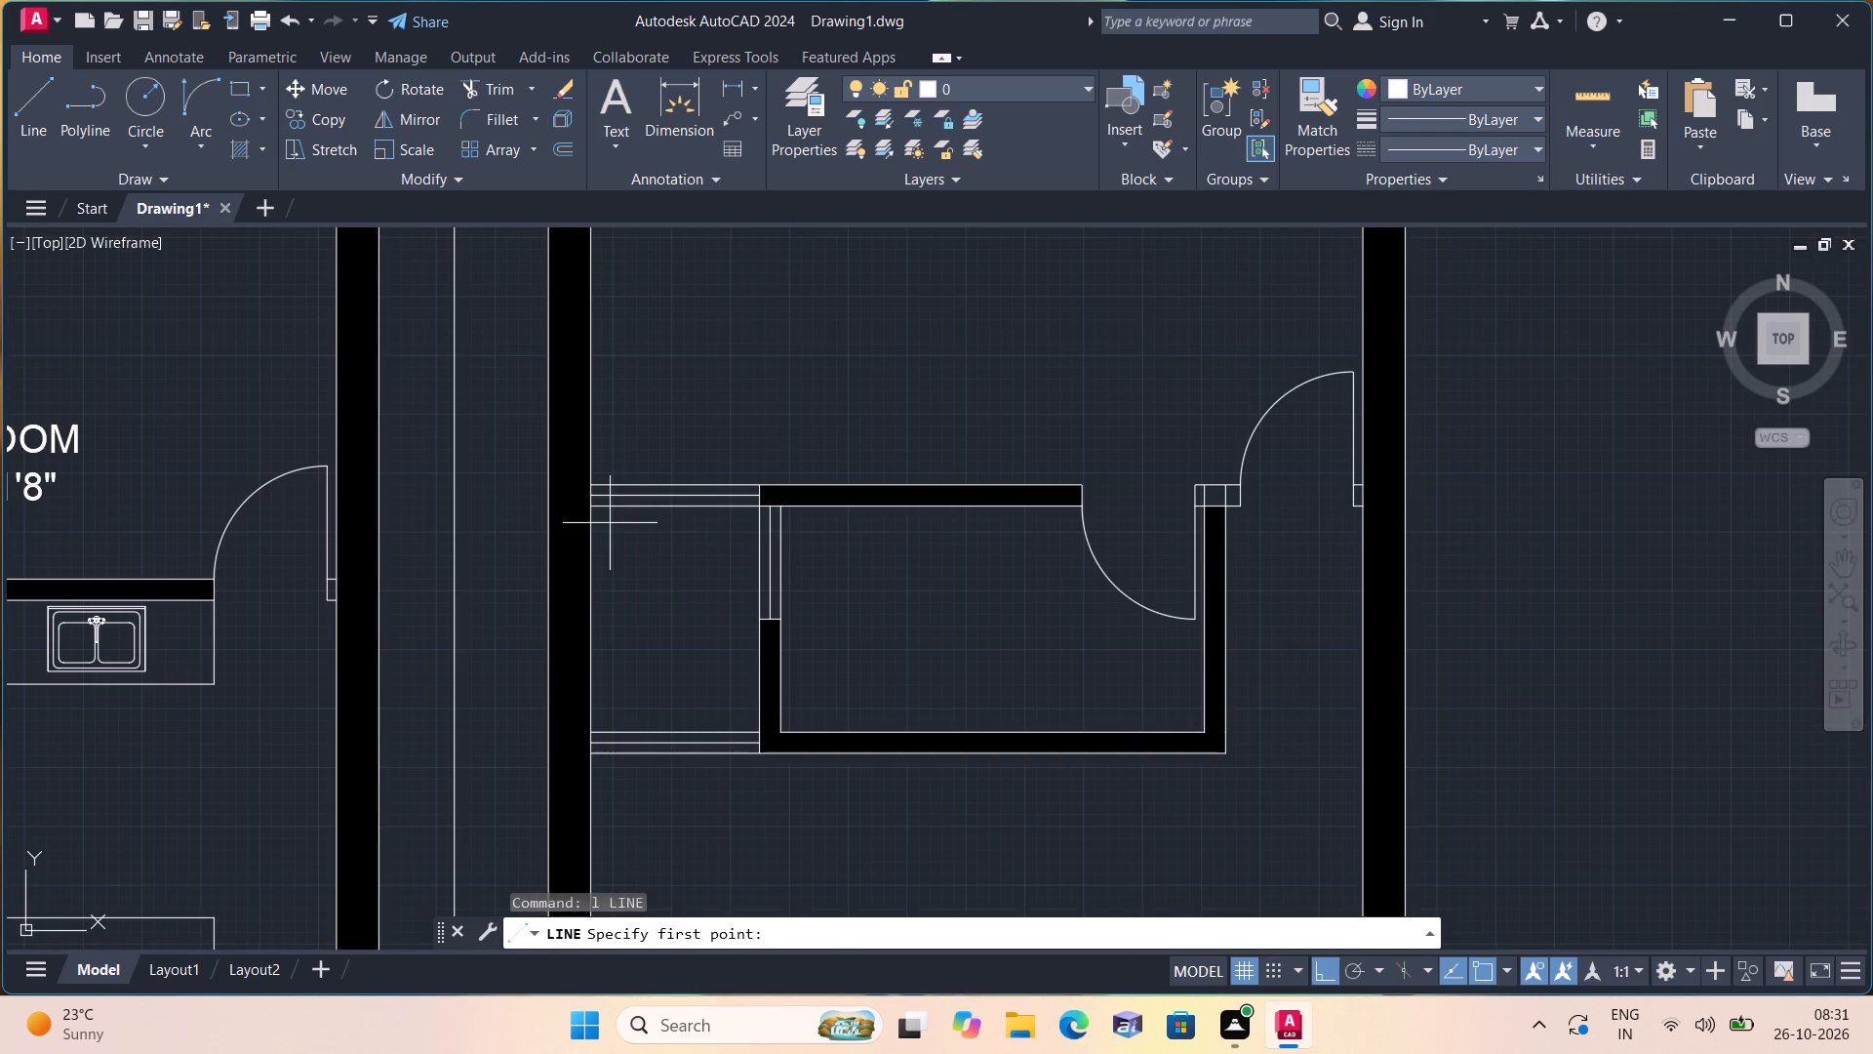
click(585, 511)
click(765, 732)
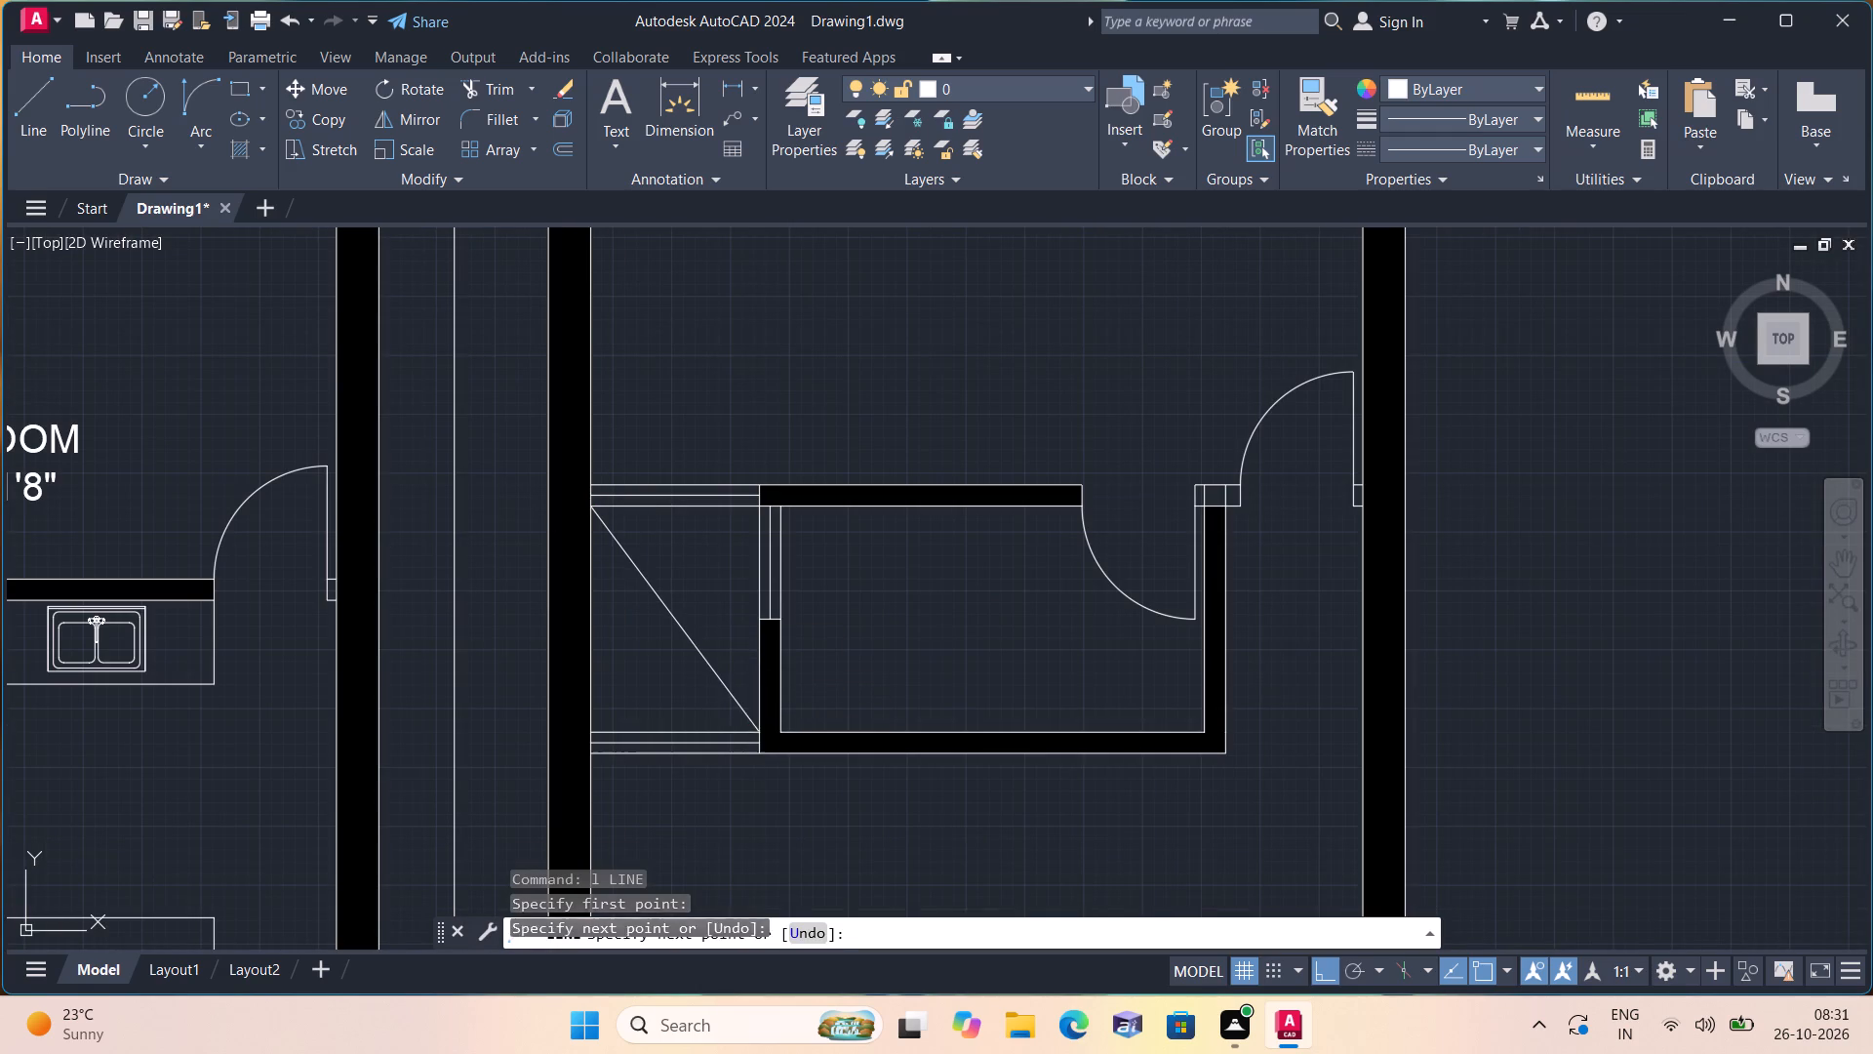
key(space)
key(space)
click(758, 512)
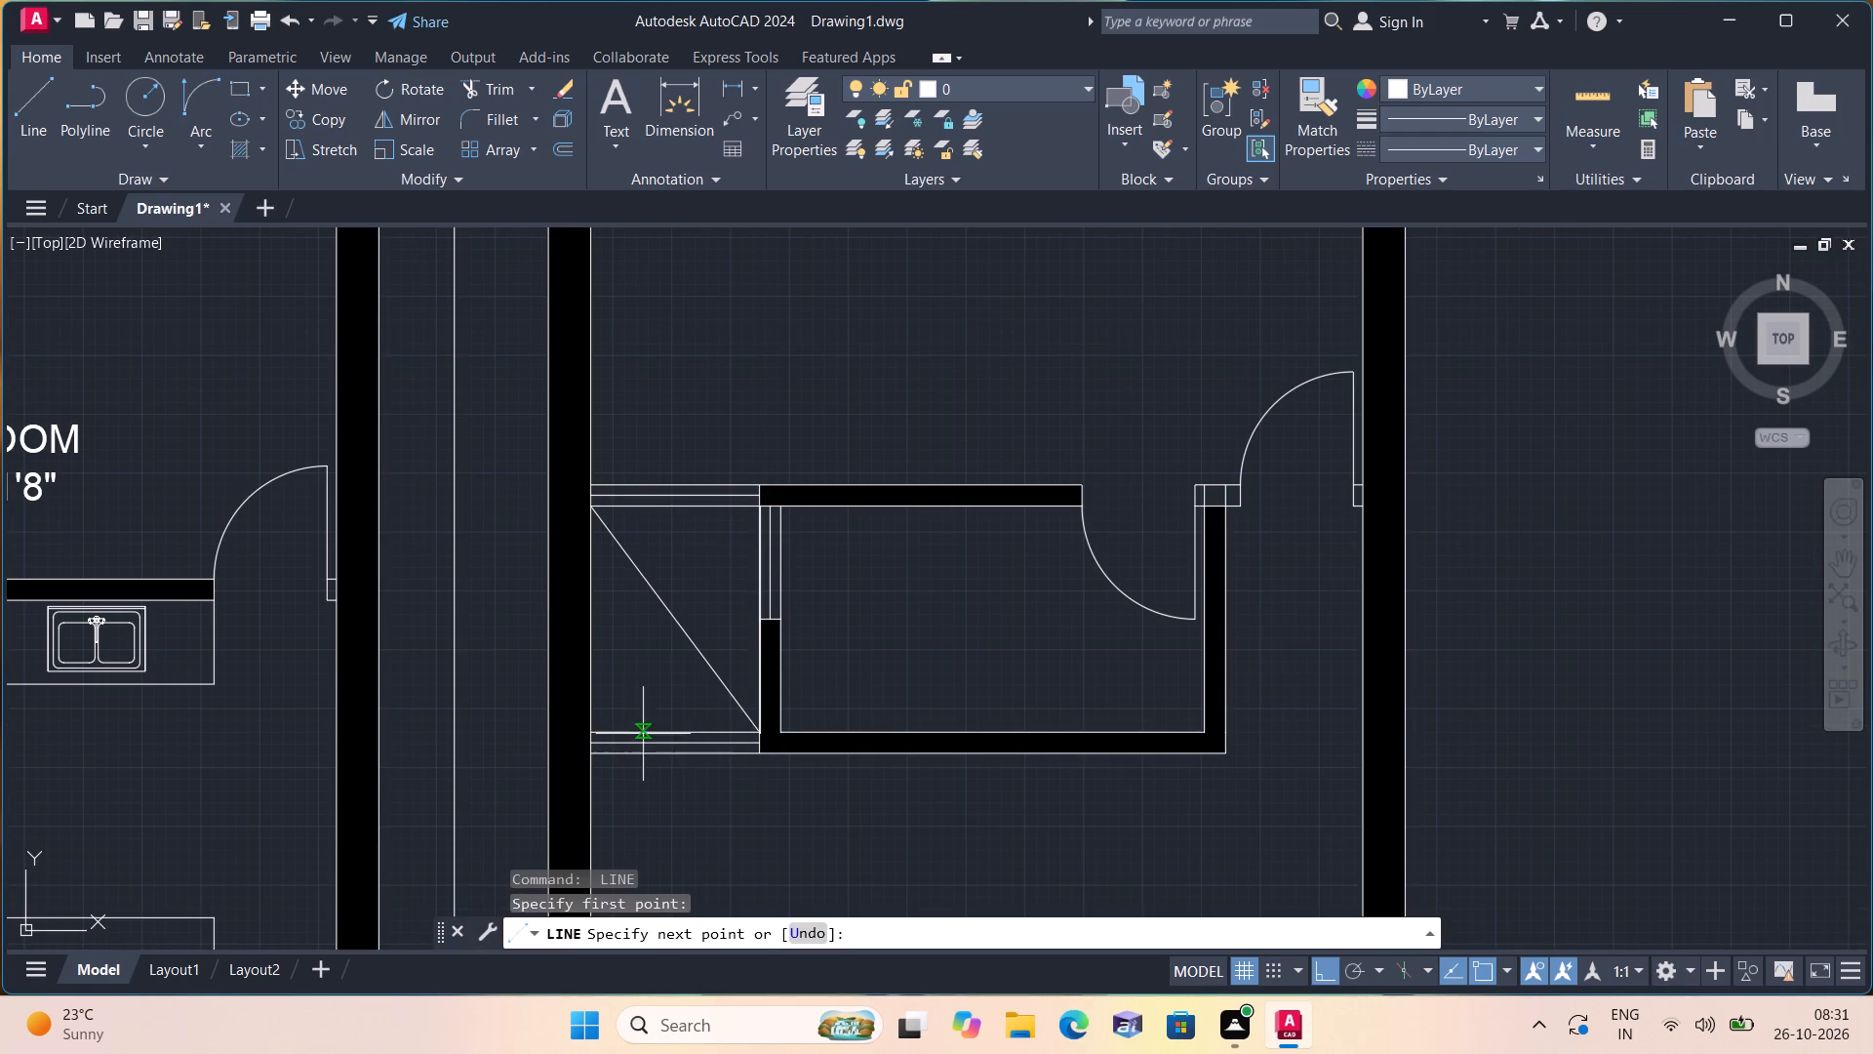
click(595, 732)
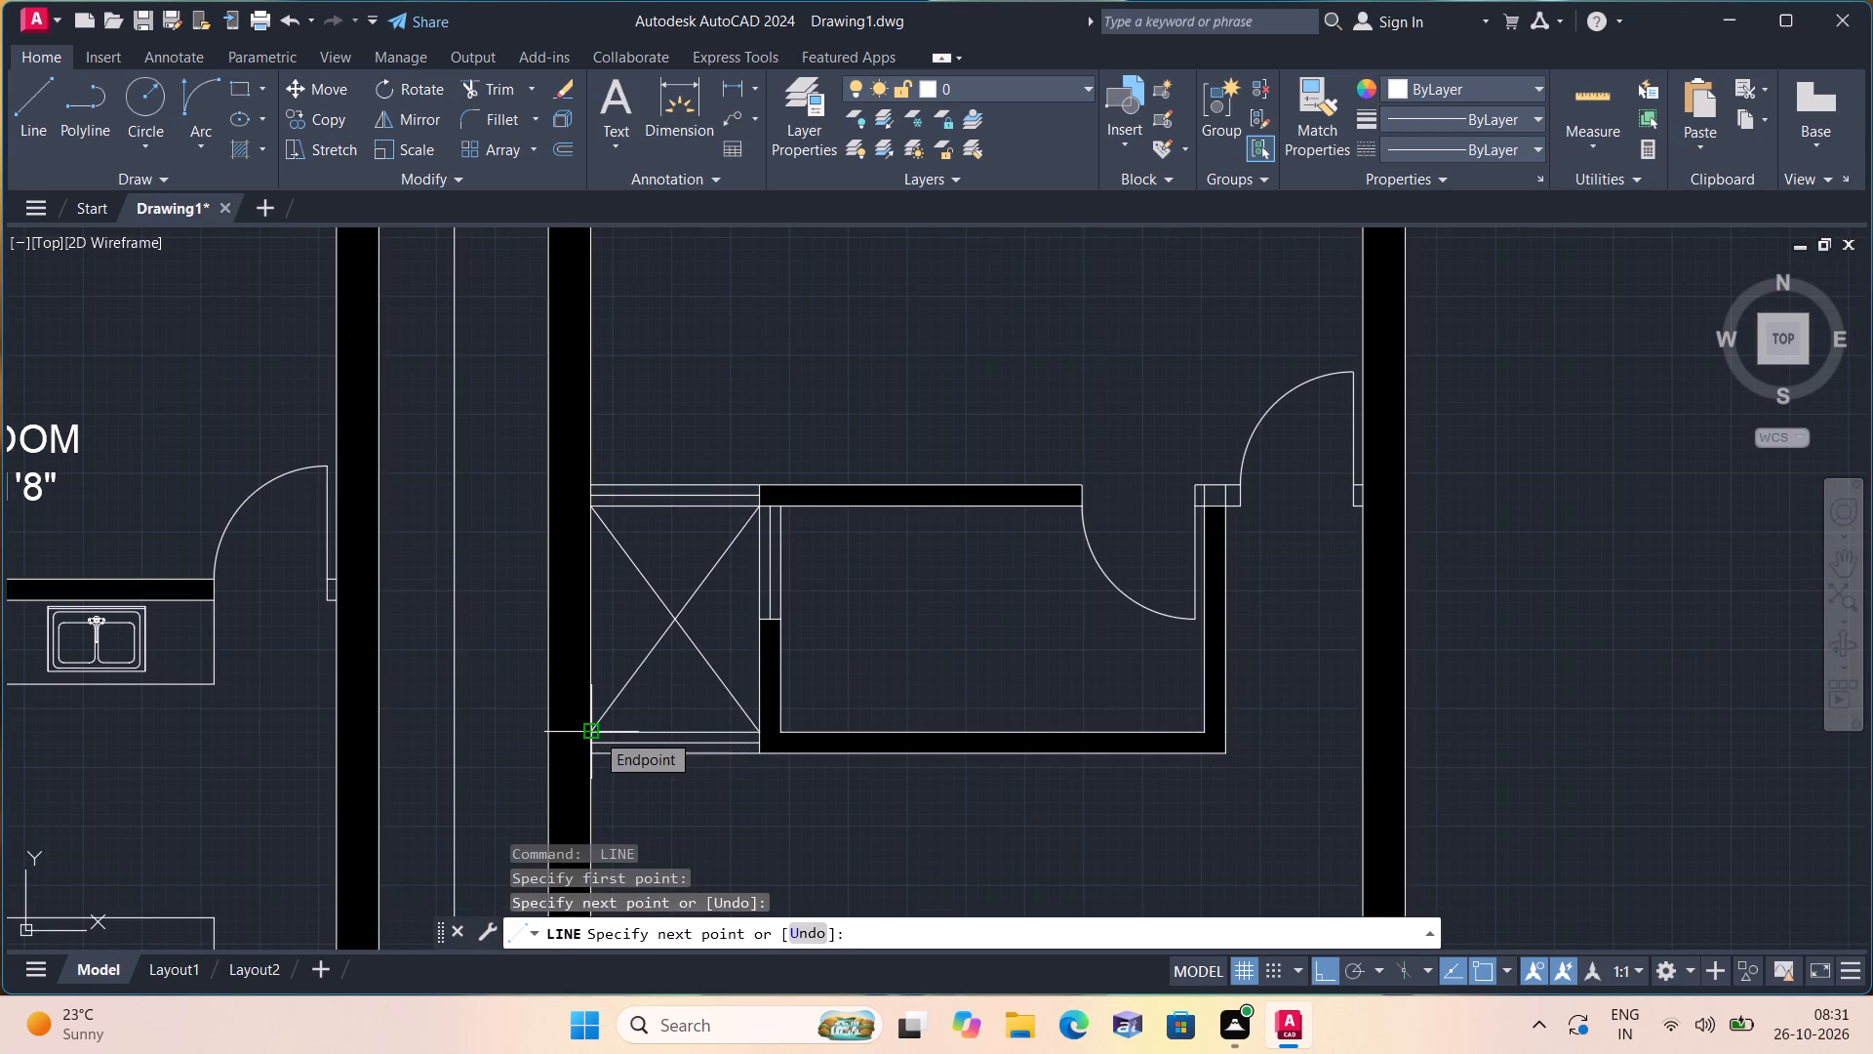
key(space)
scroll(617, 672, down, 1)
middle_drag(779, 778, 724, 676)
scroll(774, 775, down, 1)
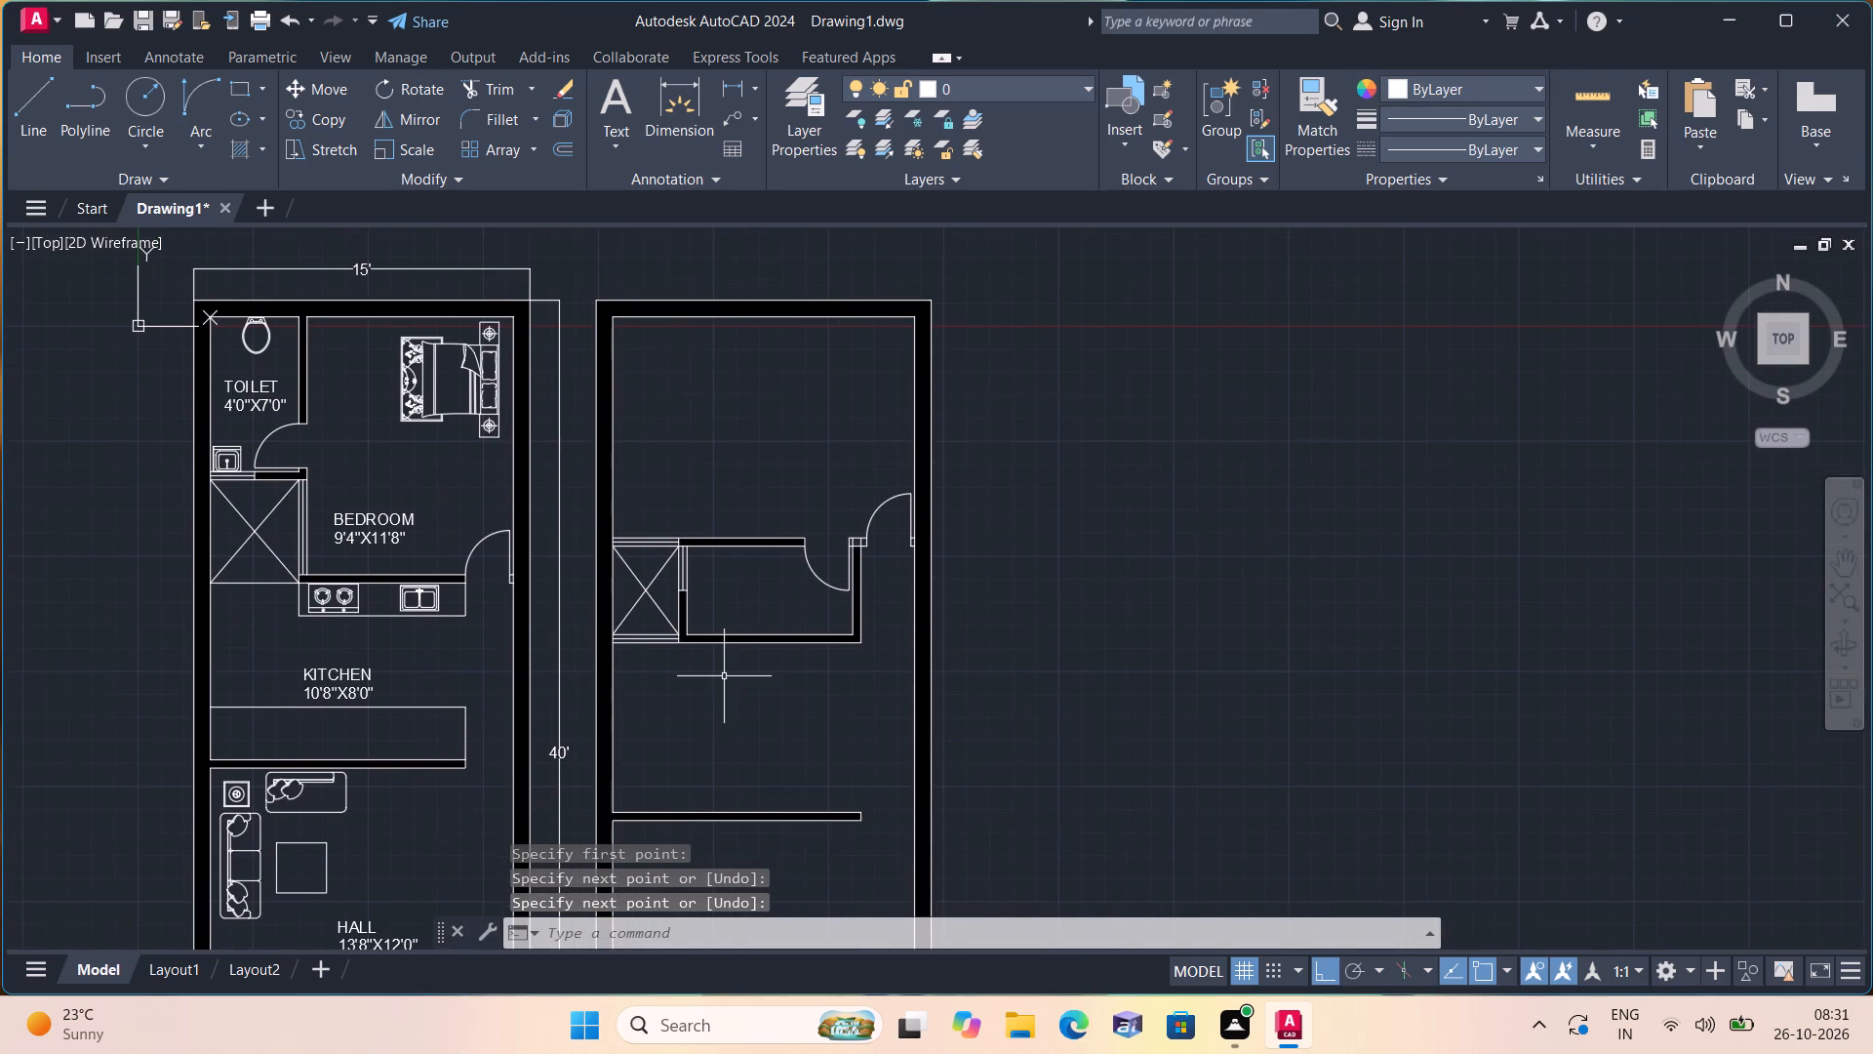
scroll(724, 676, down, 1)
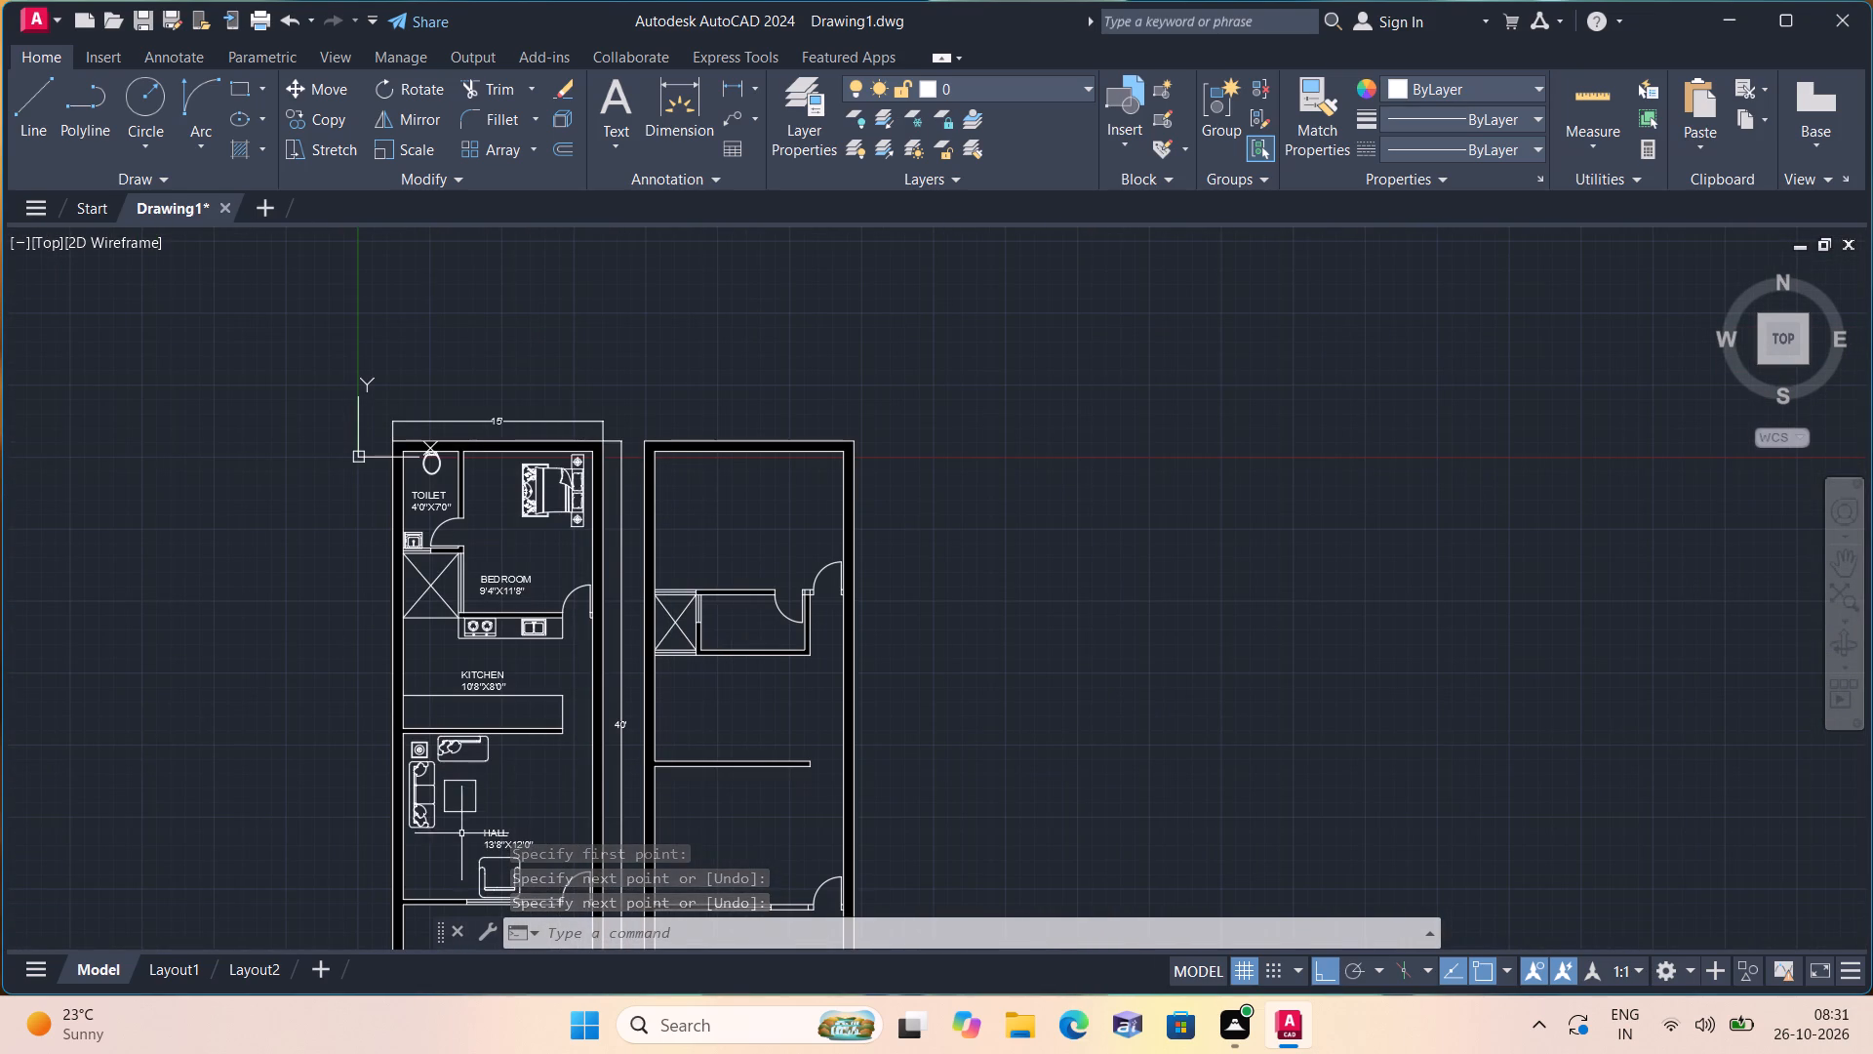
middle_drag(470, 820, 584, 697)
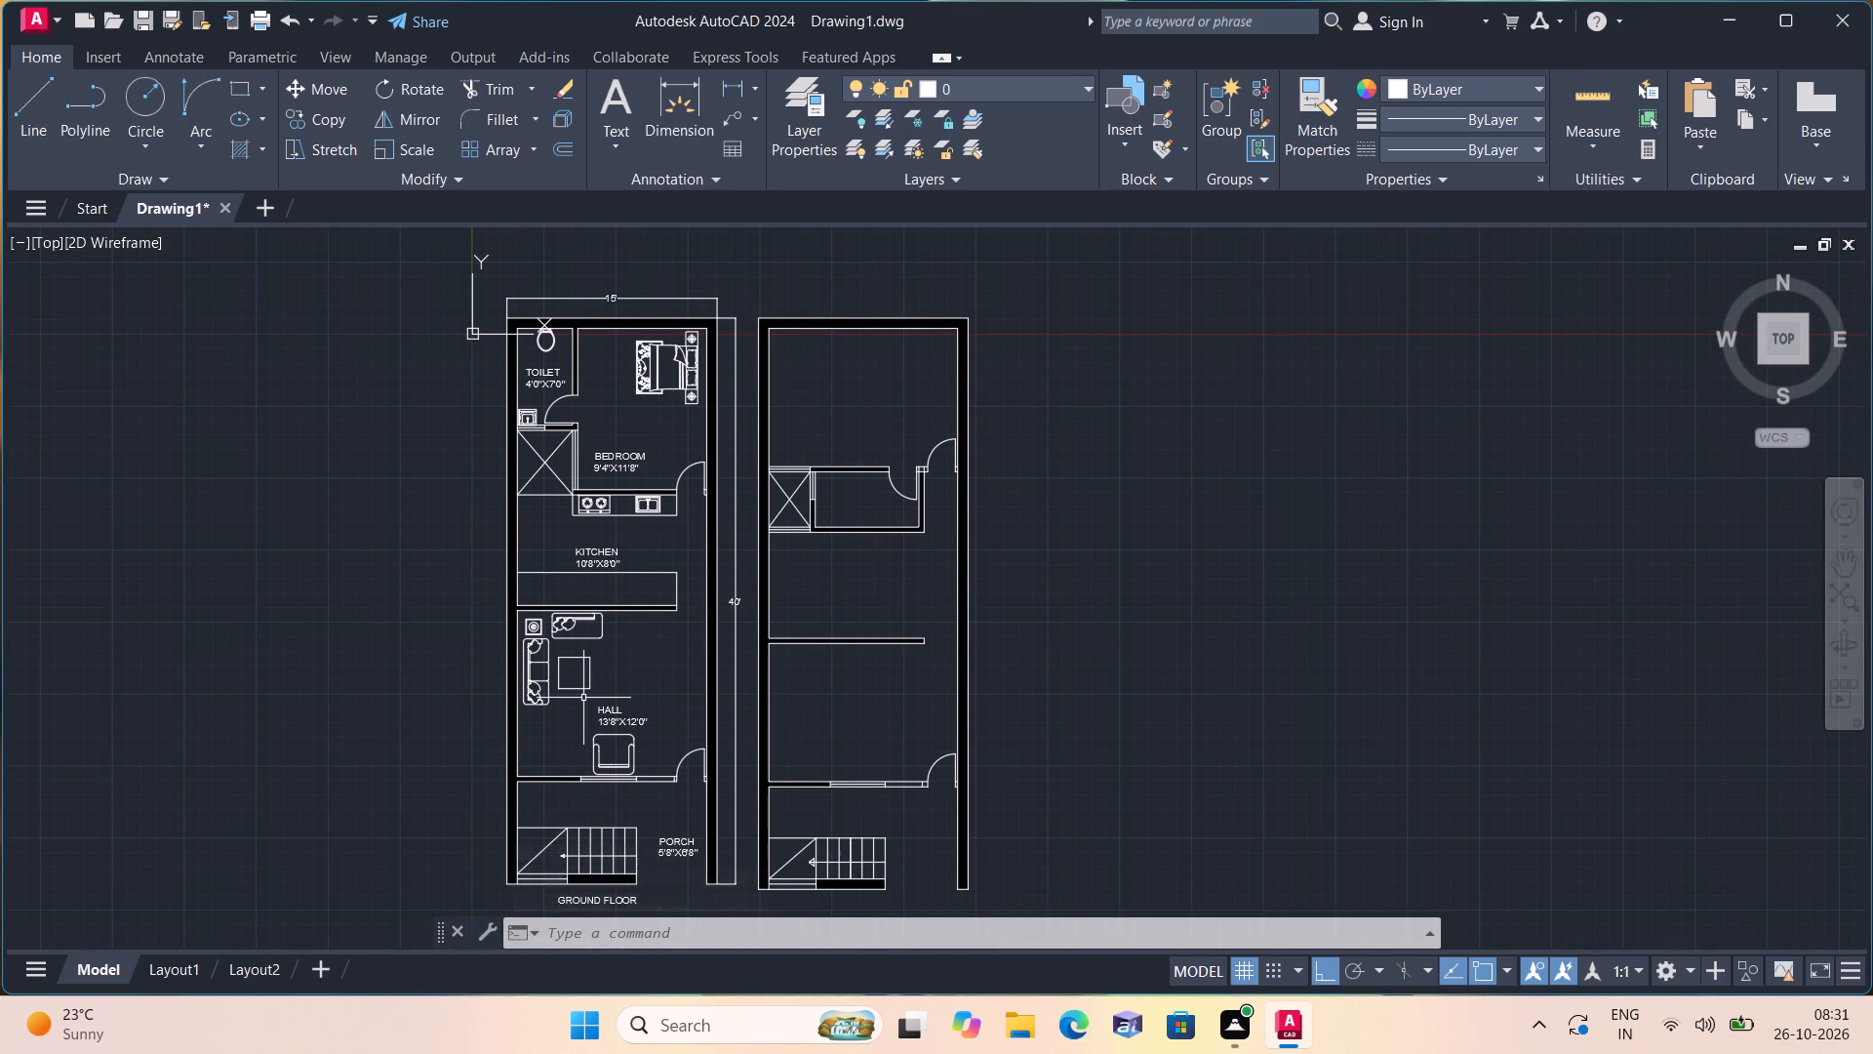
Copy the ground floor hall's sofas, corner table and centre table into the second plan's room below the lower partition, with Ortho off.
scroll(596, 697, up, 2)
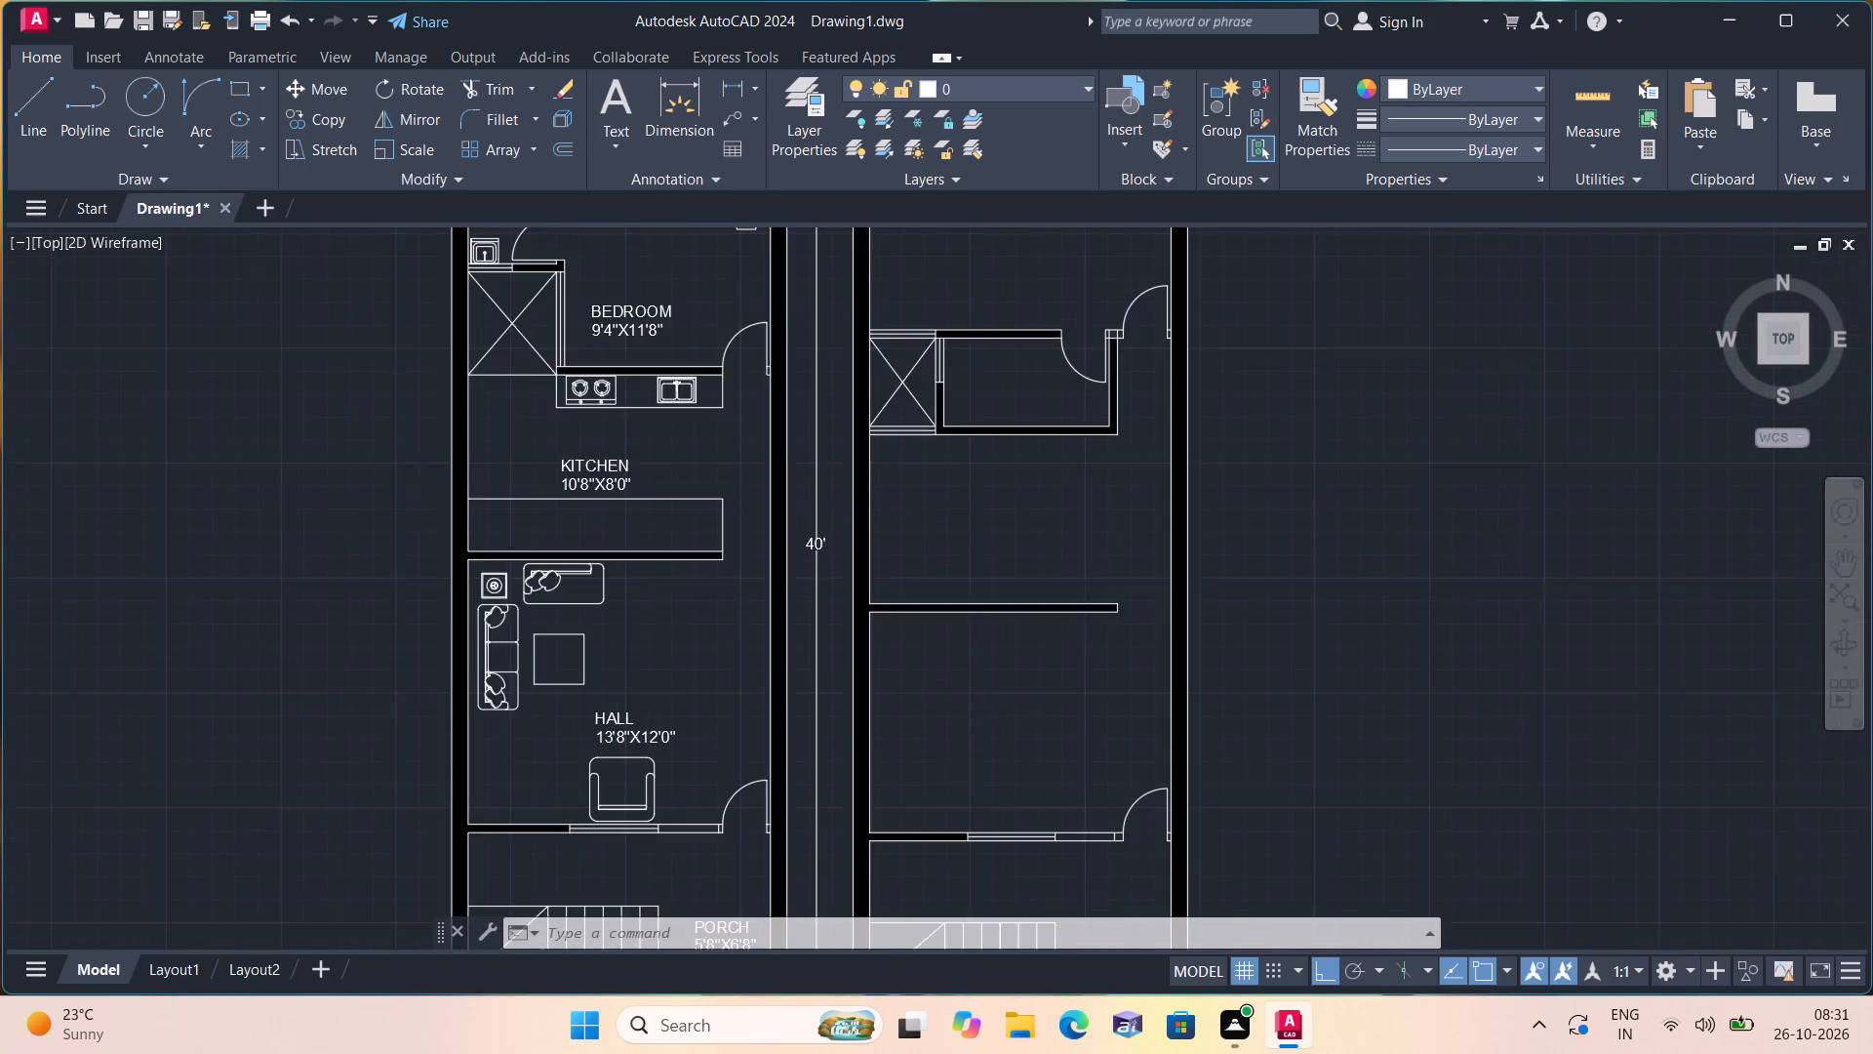
click(639, 706)
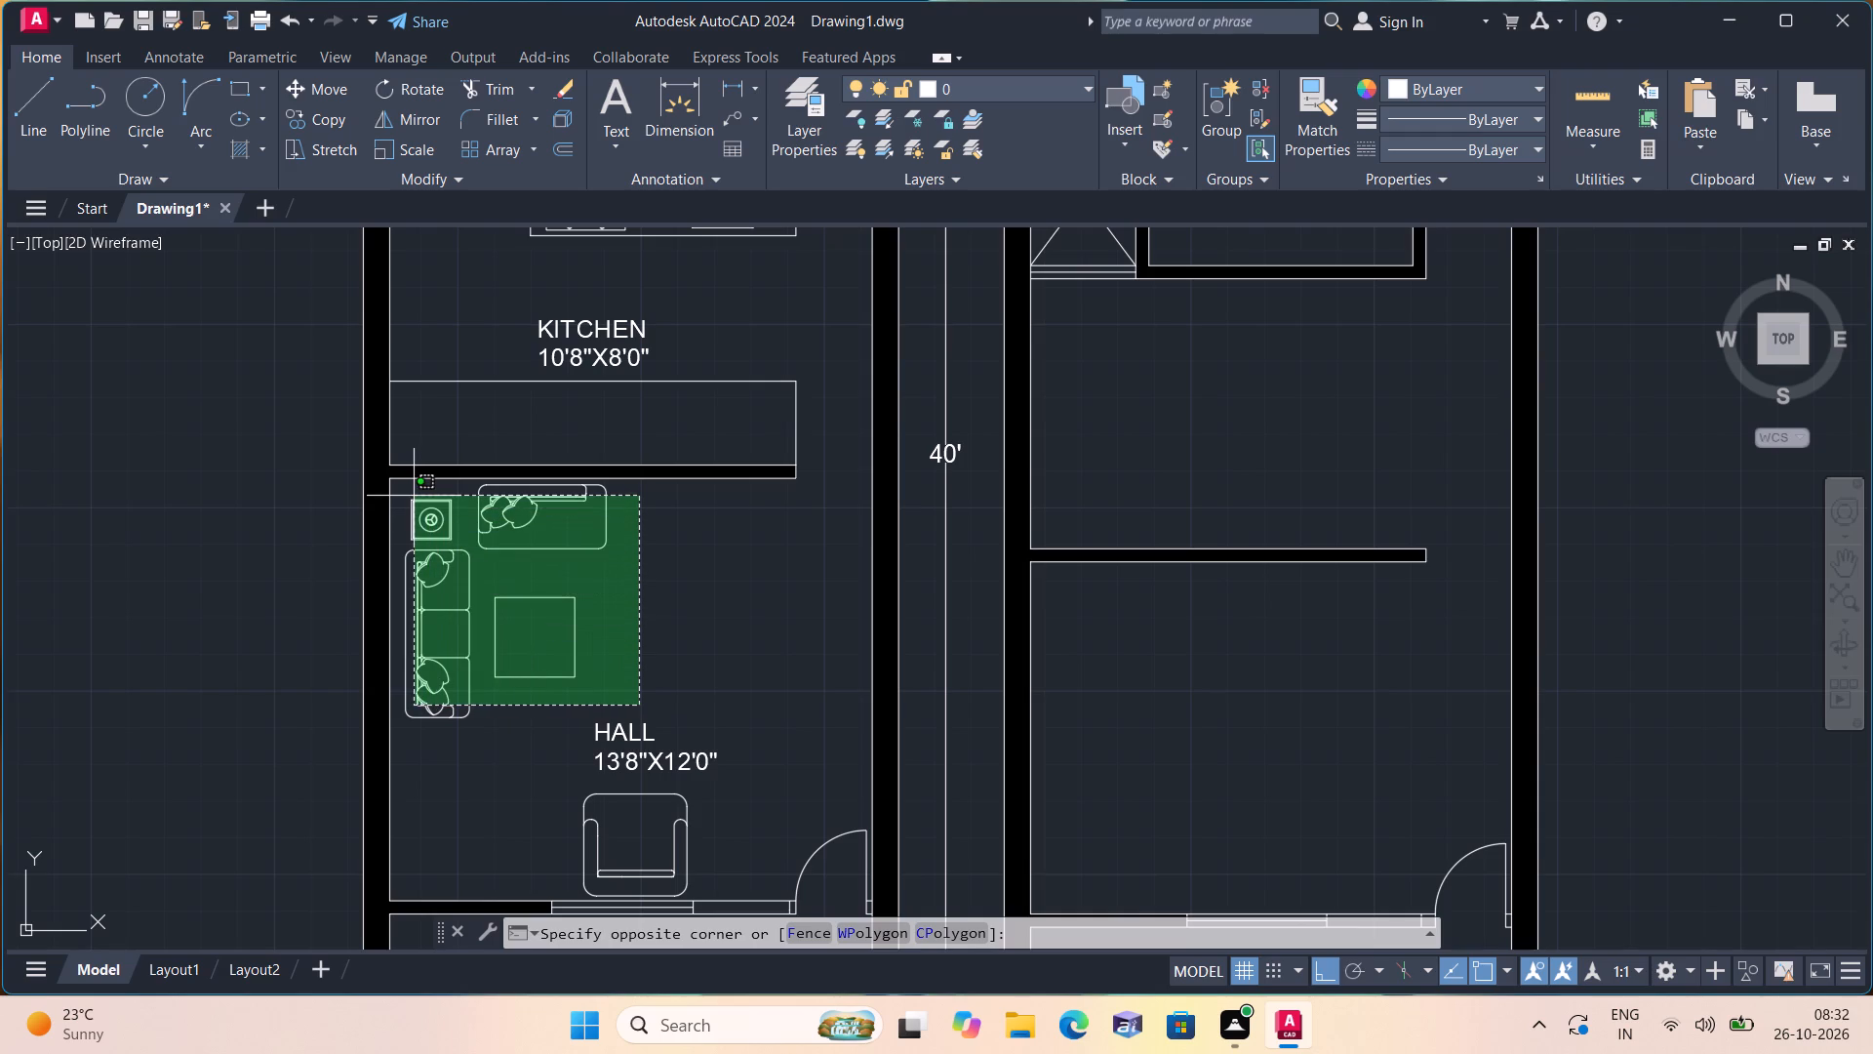
key(F8)
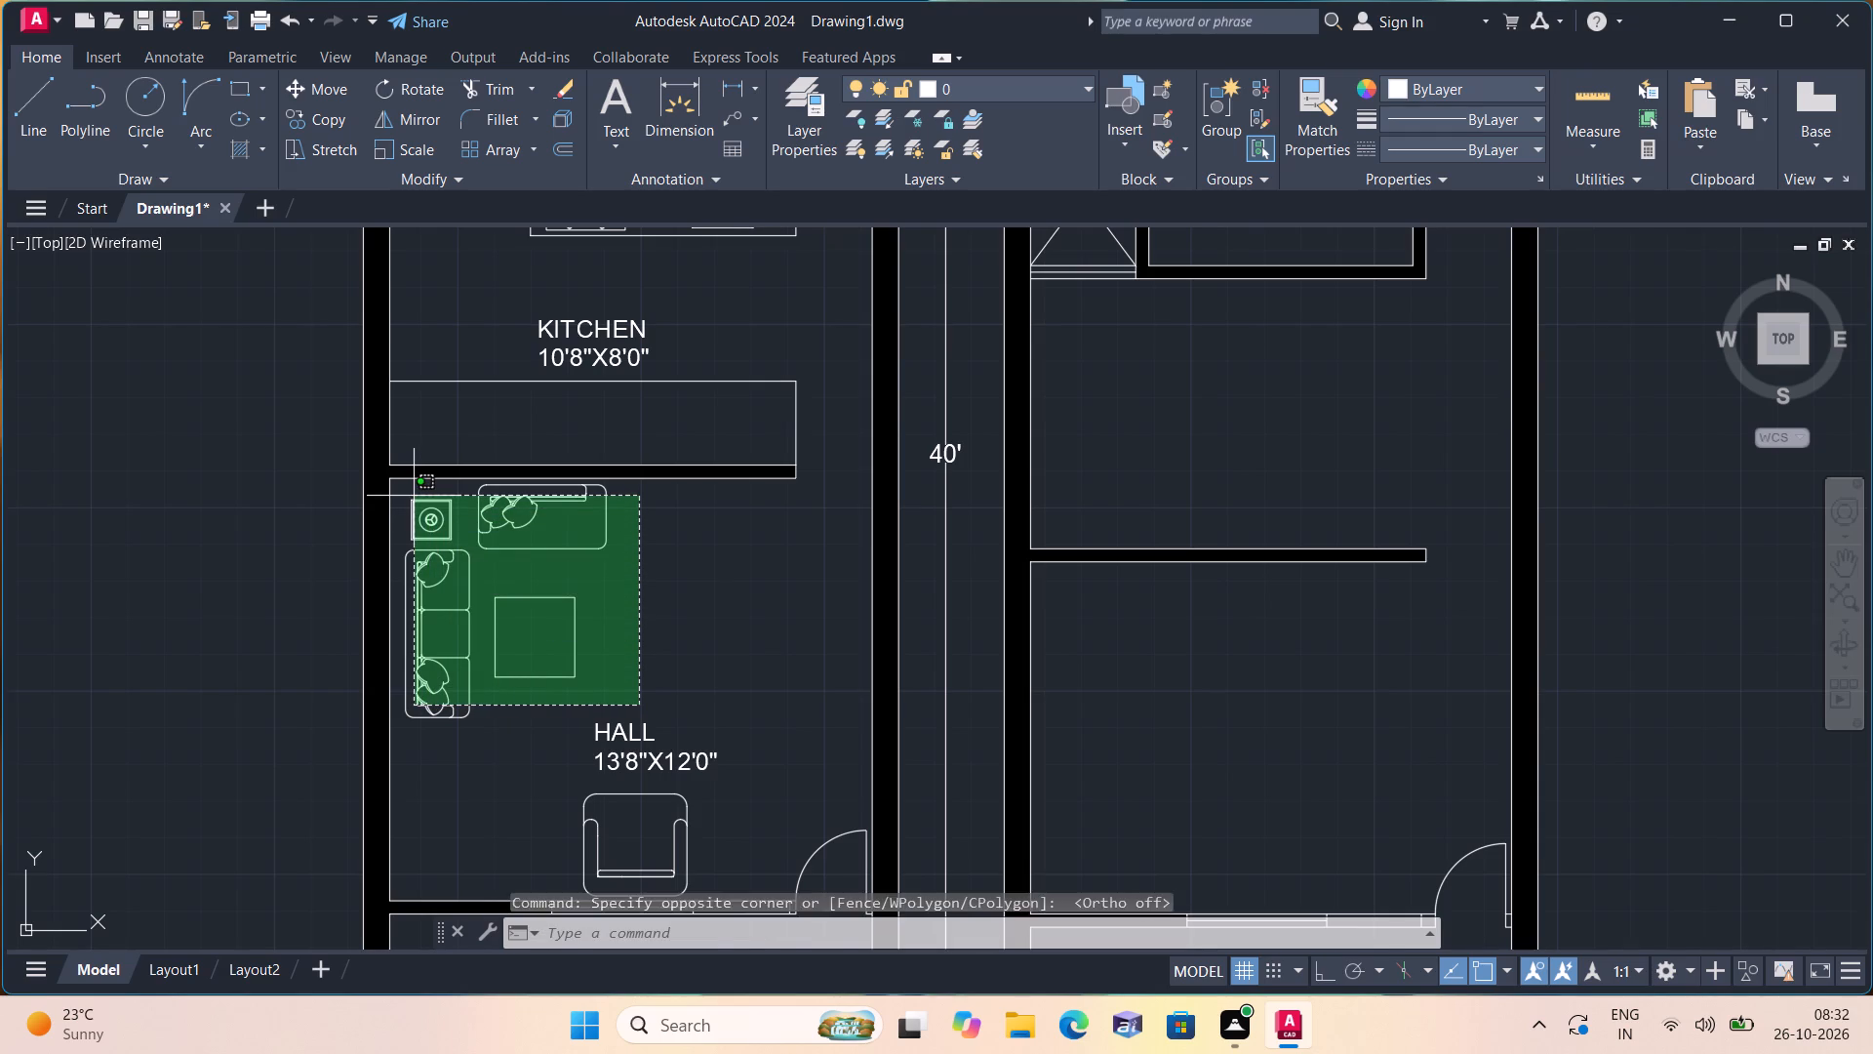
scroll(414, 496, up, 1)
click(399, 477)
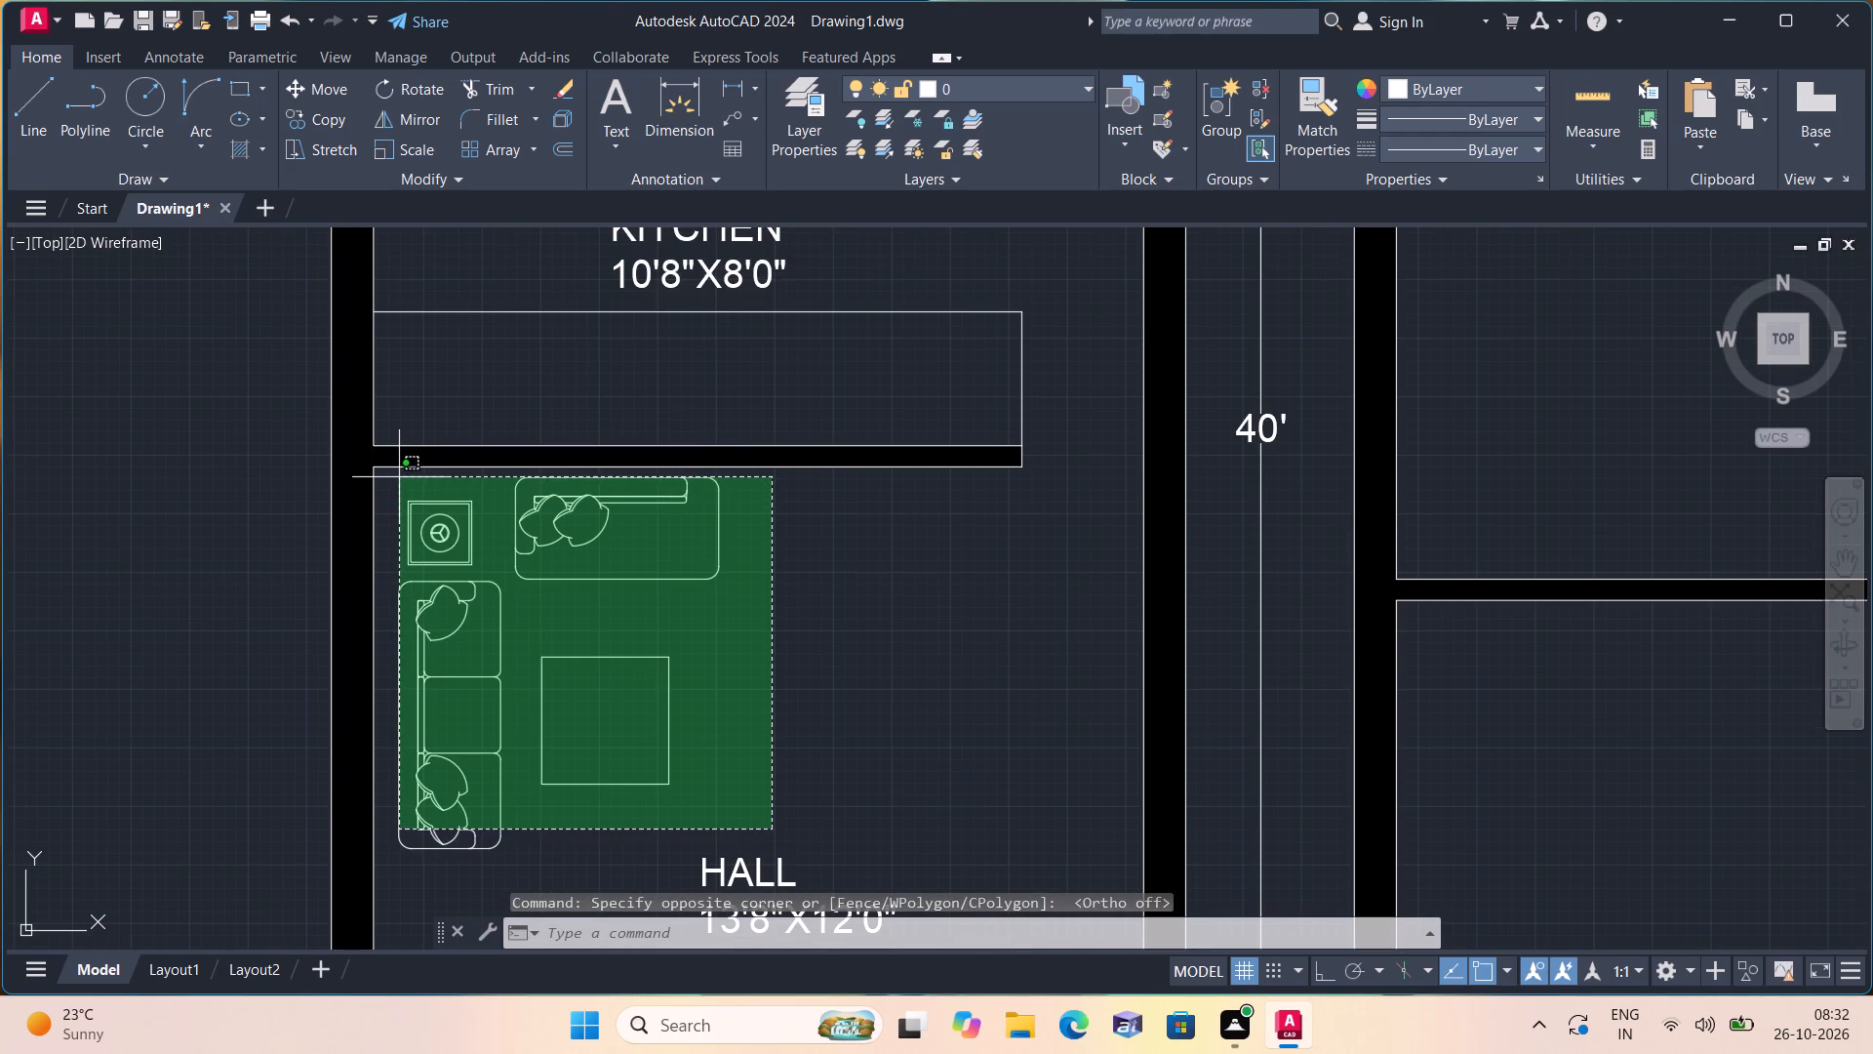
middle_drag(532, 747, 499, 654)
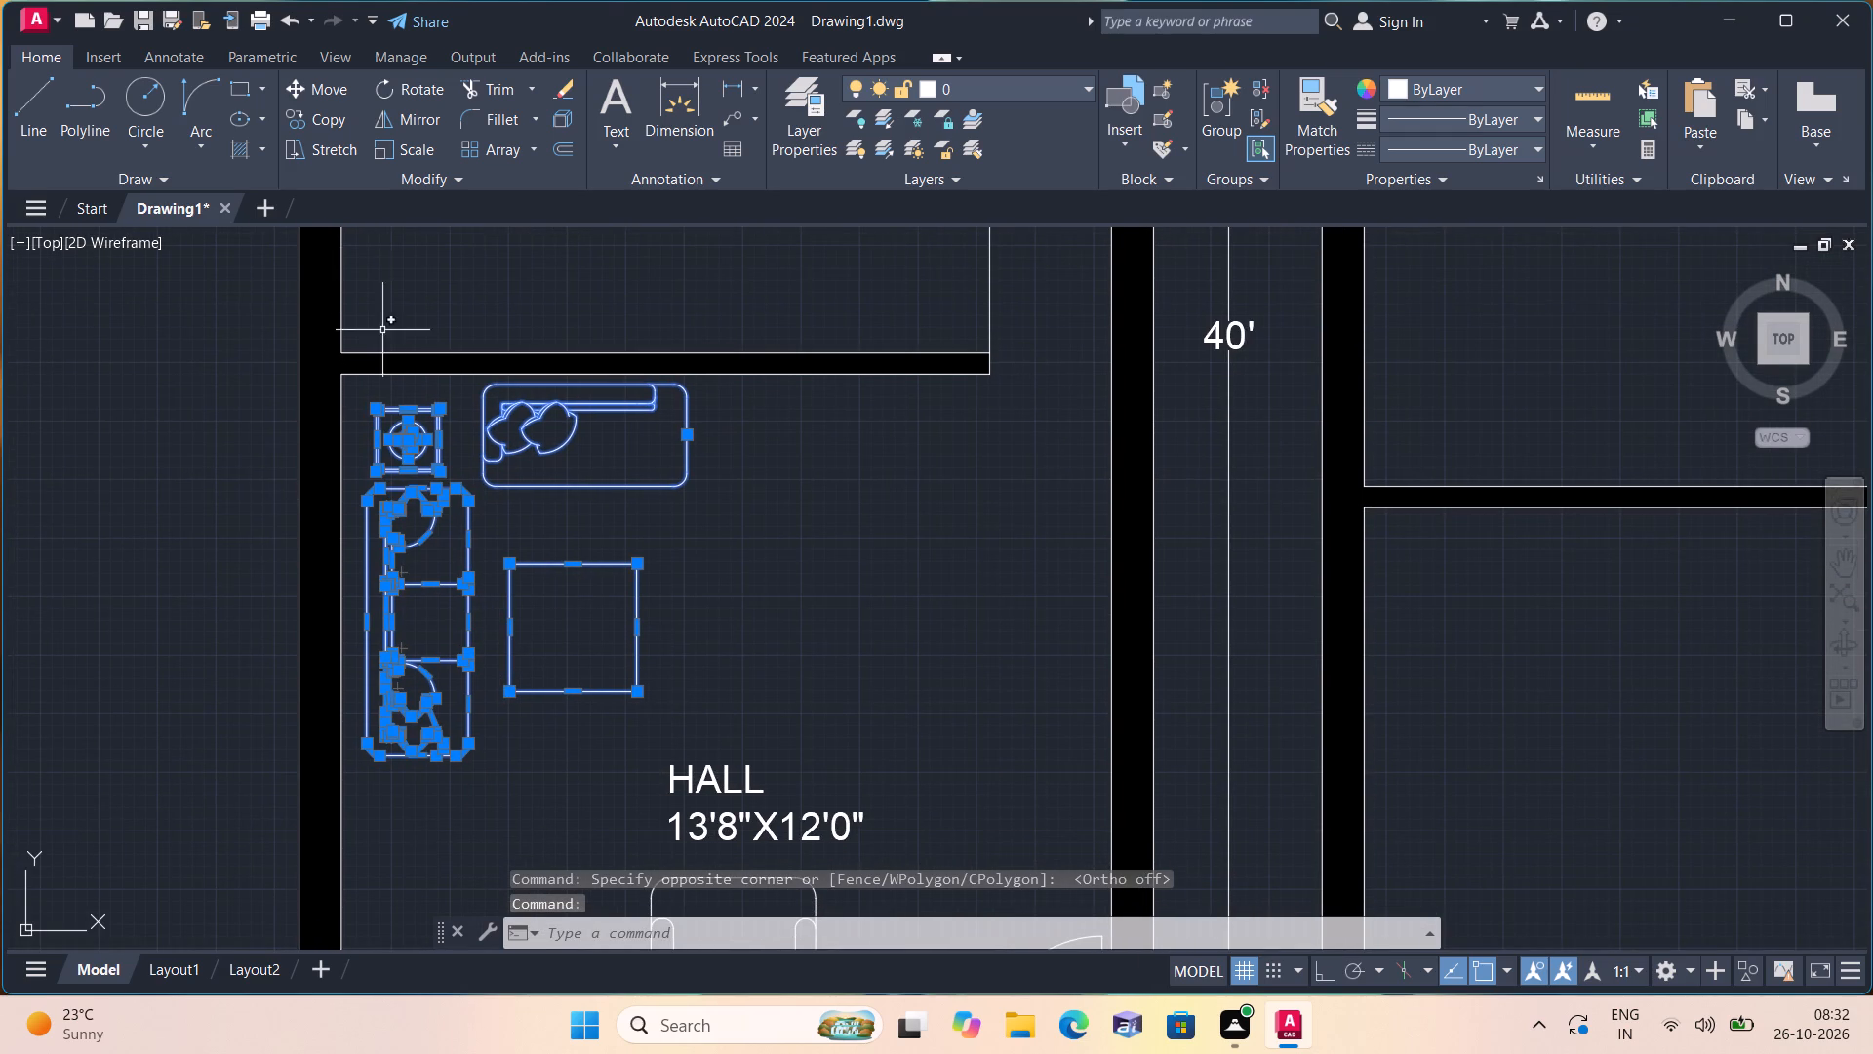
click(314, 116)
click(509, 607)
scroll(542, 623, down, 2)
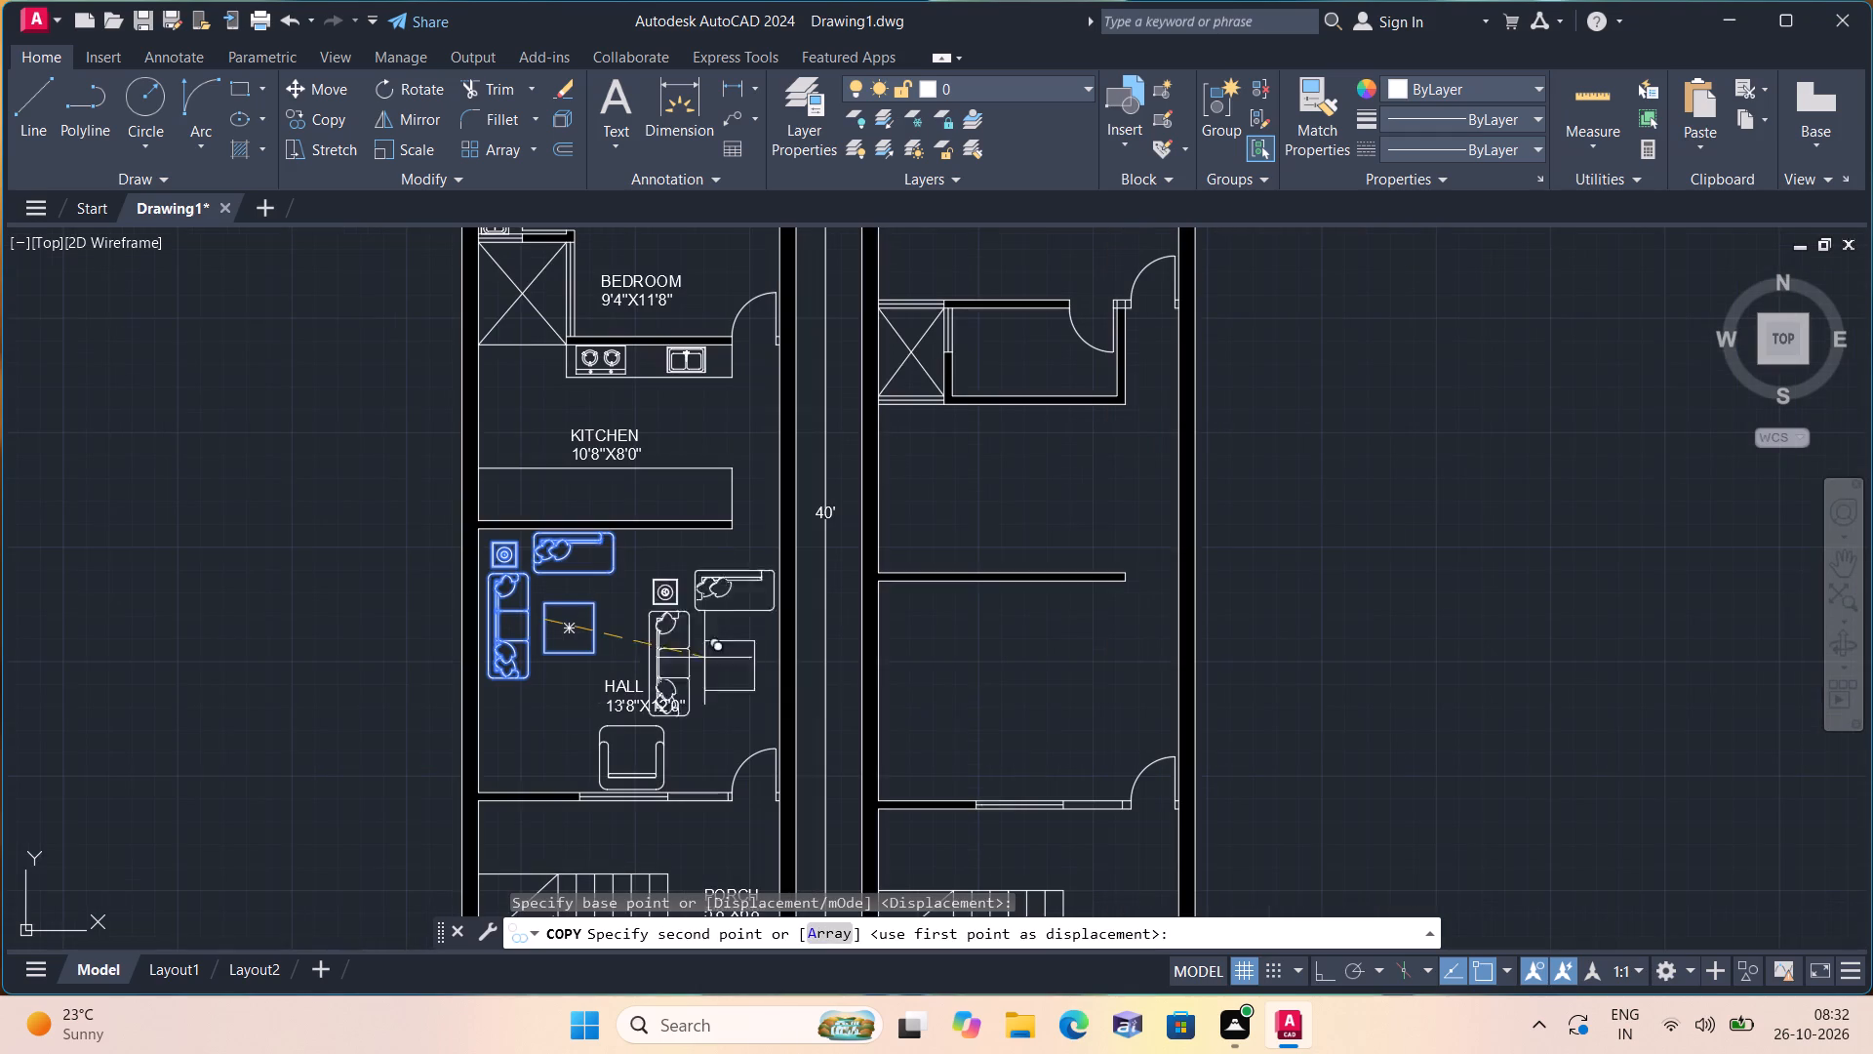
click(949, 683)
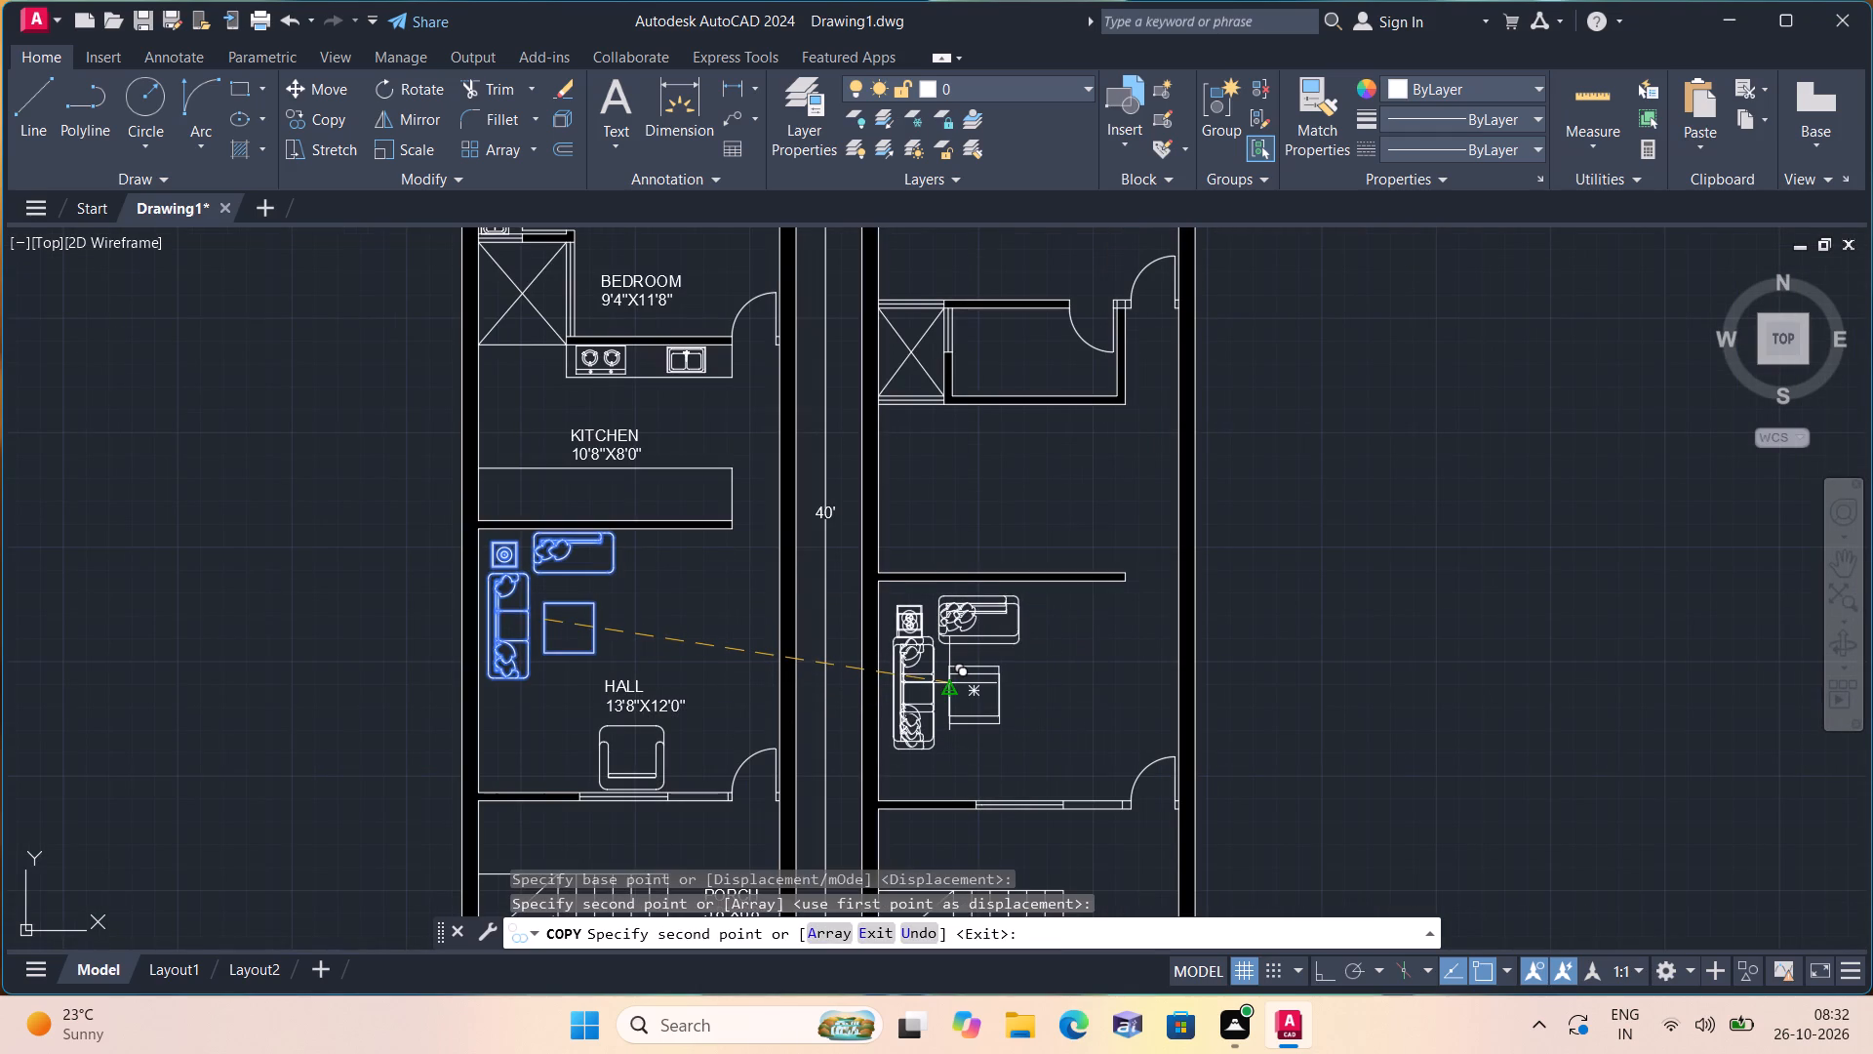
key(Escape)
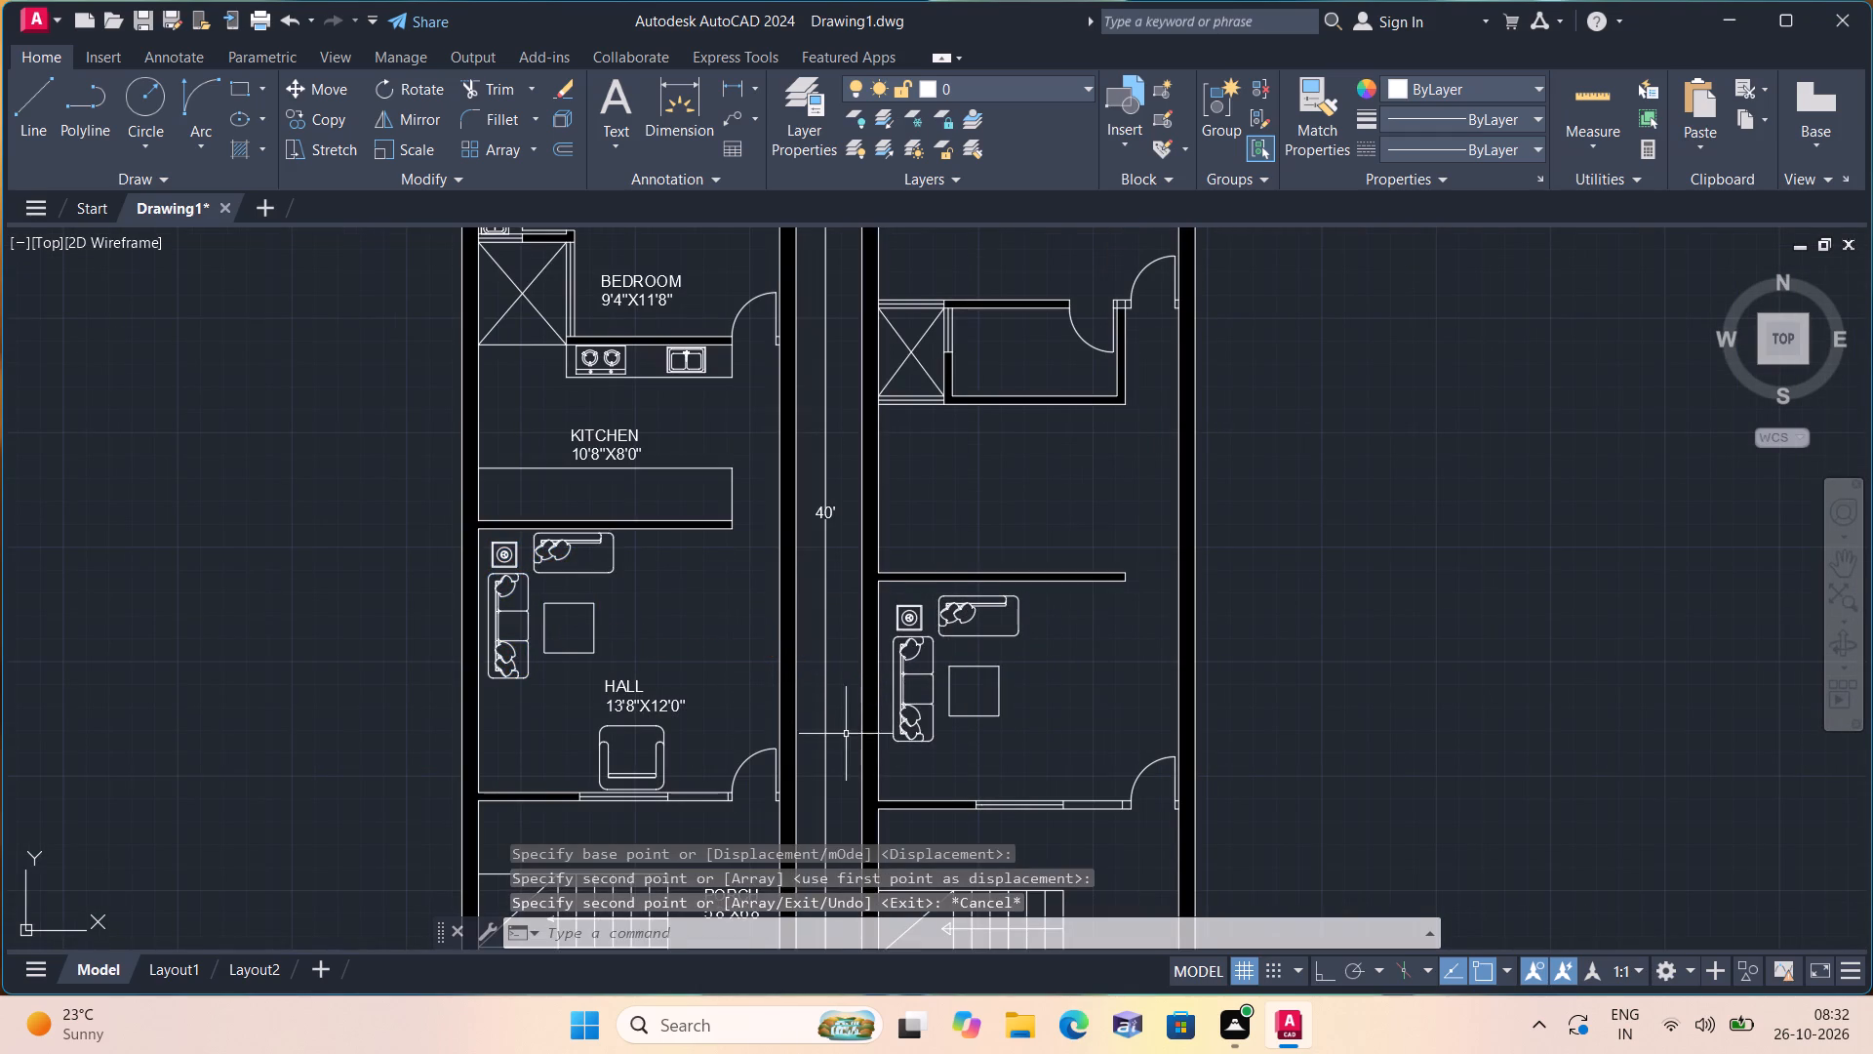
Copy the armchair from the ground floor hall into the second plan's matching room, beside the front window and door.
scroll(671, 779, up, 2)
drag(713, 789, 698, 781)
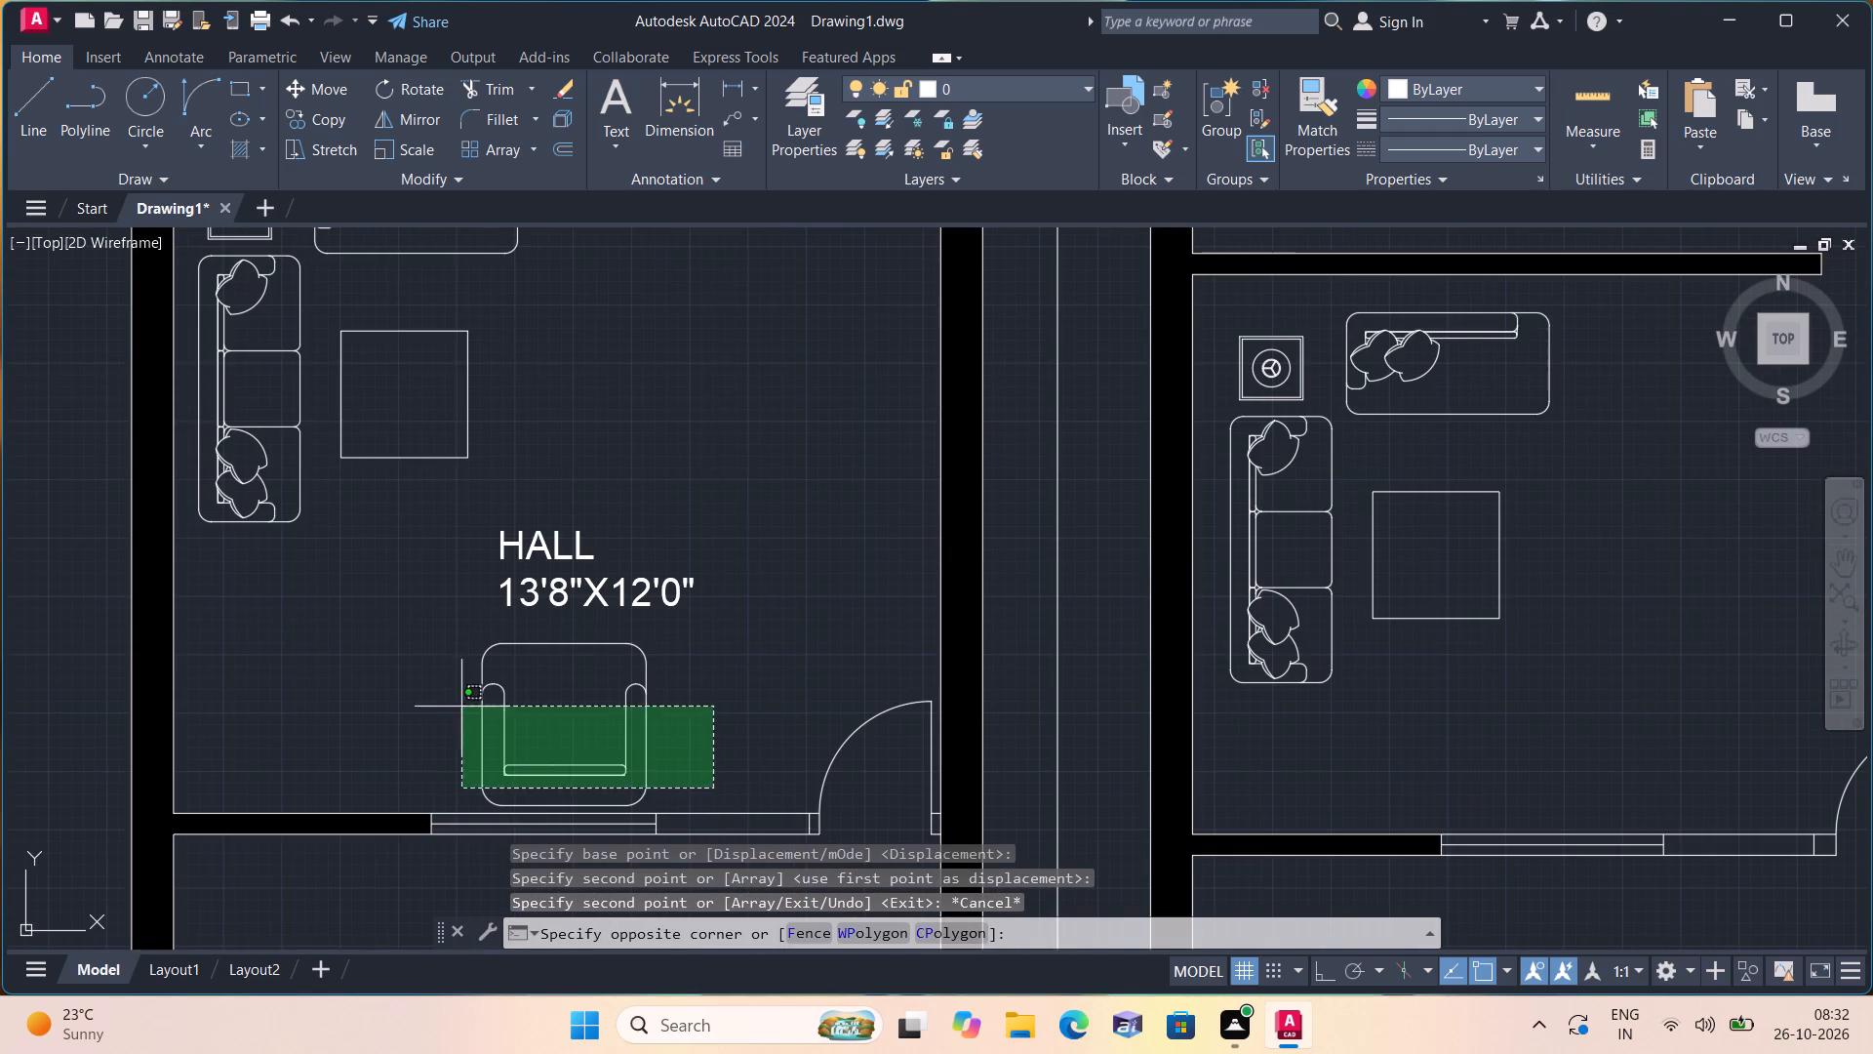
click(401, 662)
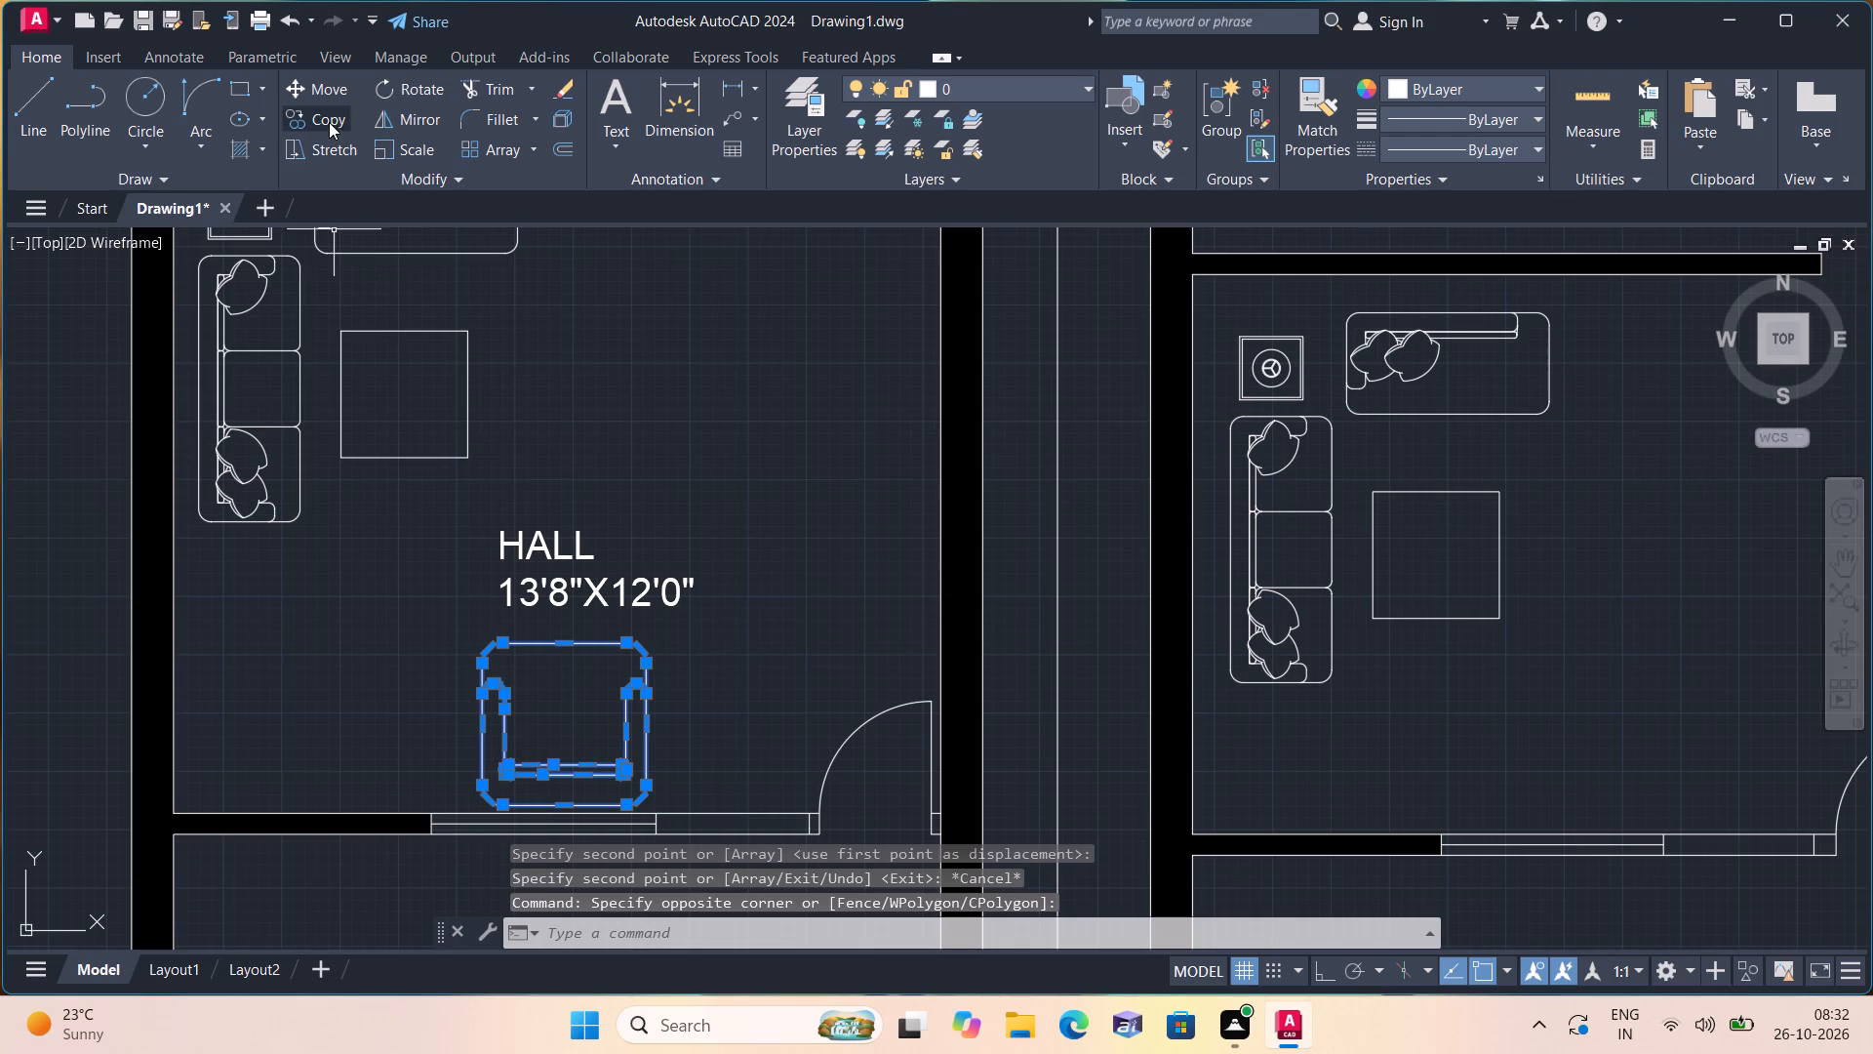
click(330, 118)
click(522, 671)
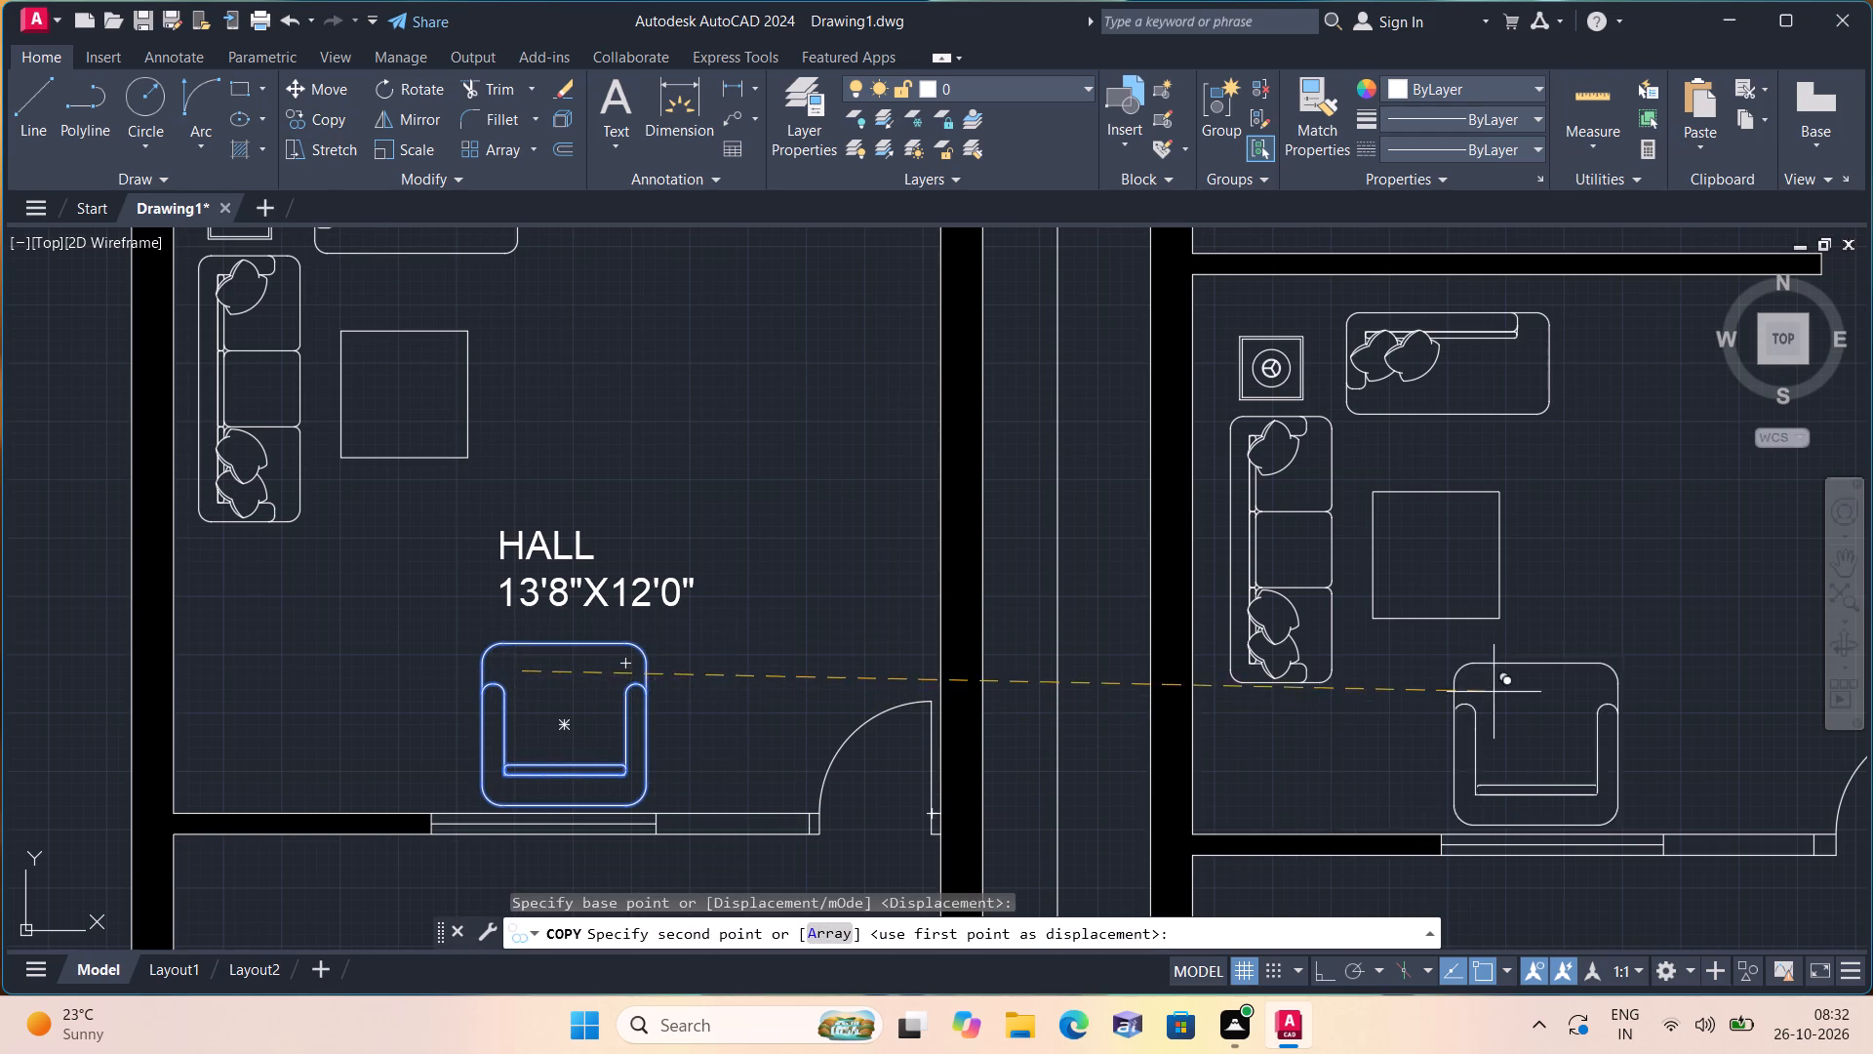
middle_drag(1455, 691, 952, 738)
scroll(1451, 691, down, 1)
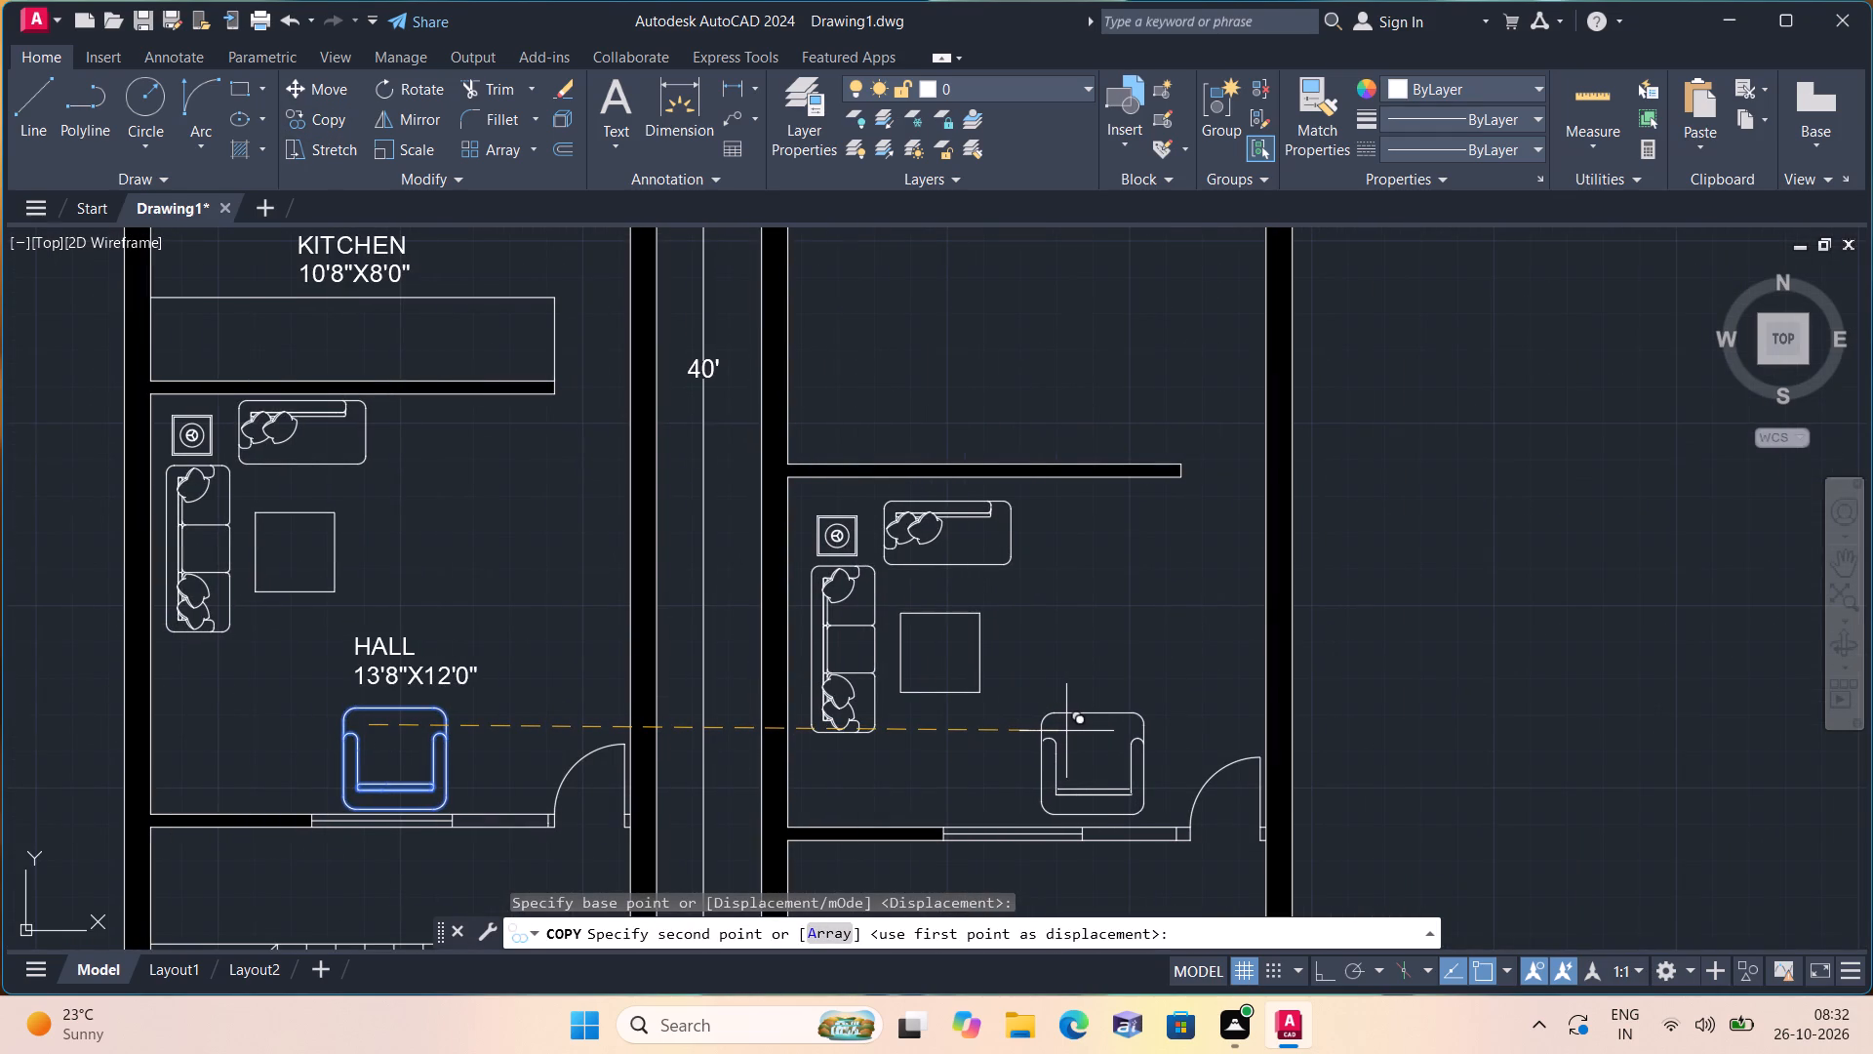
click(1067, 732)
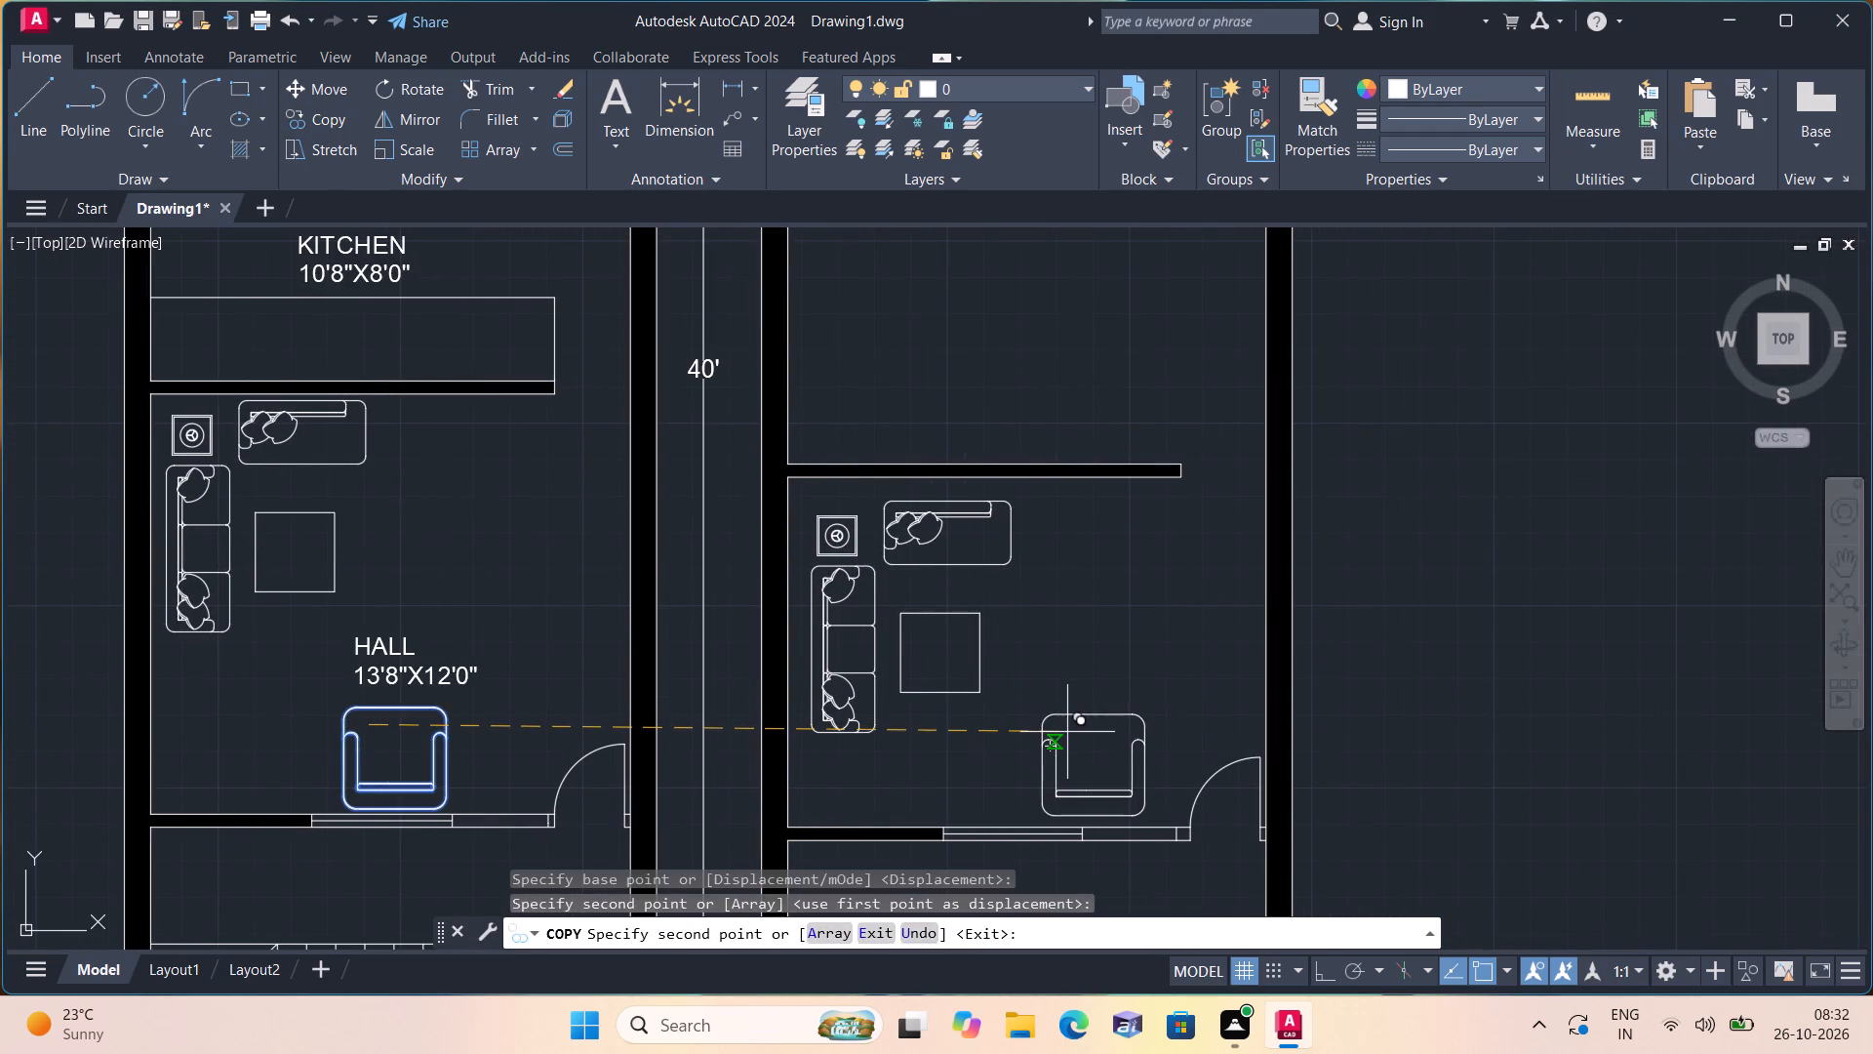
key(Escape)
Copy the ground floor toilet's WC into the second plan's small middle room, against its top wall near the shaft.
scroll(1018, 680, down, 2)
scroll(830, 758, down, 1)
middle_drag(830, 758, 829, 758)
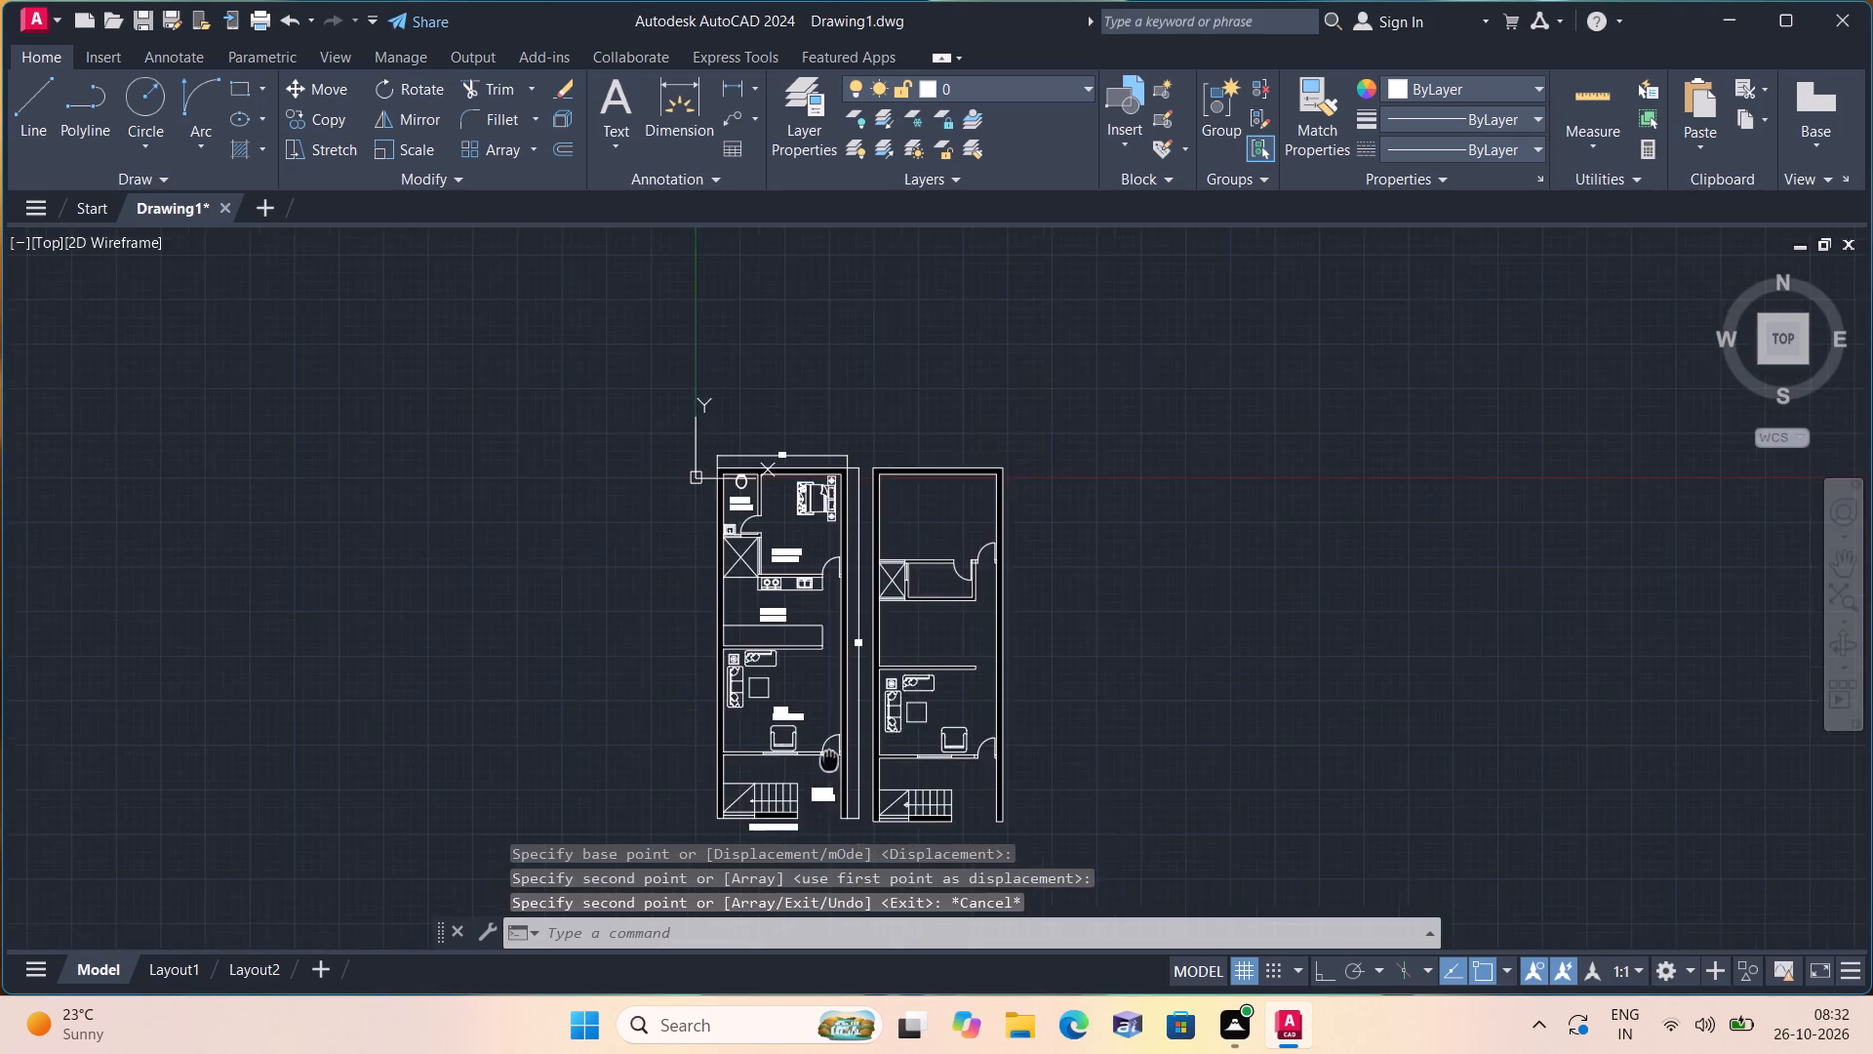
middle_drag(829, 758, 1049, 959)
scroll(692, 617, down, 2)
scroll(864, 705, up, 2)
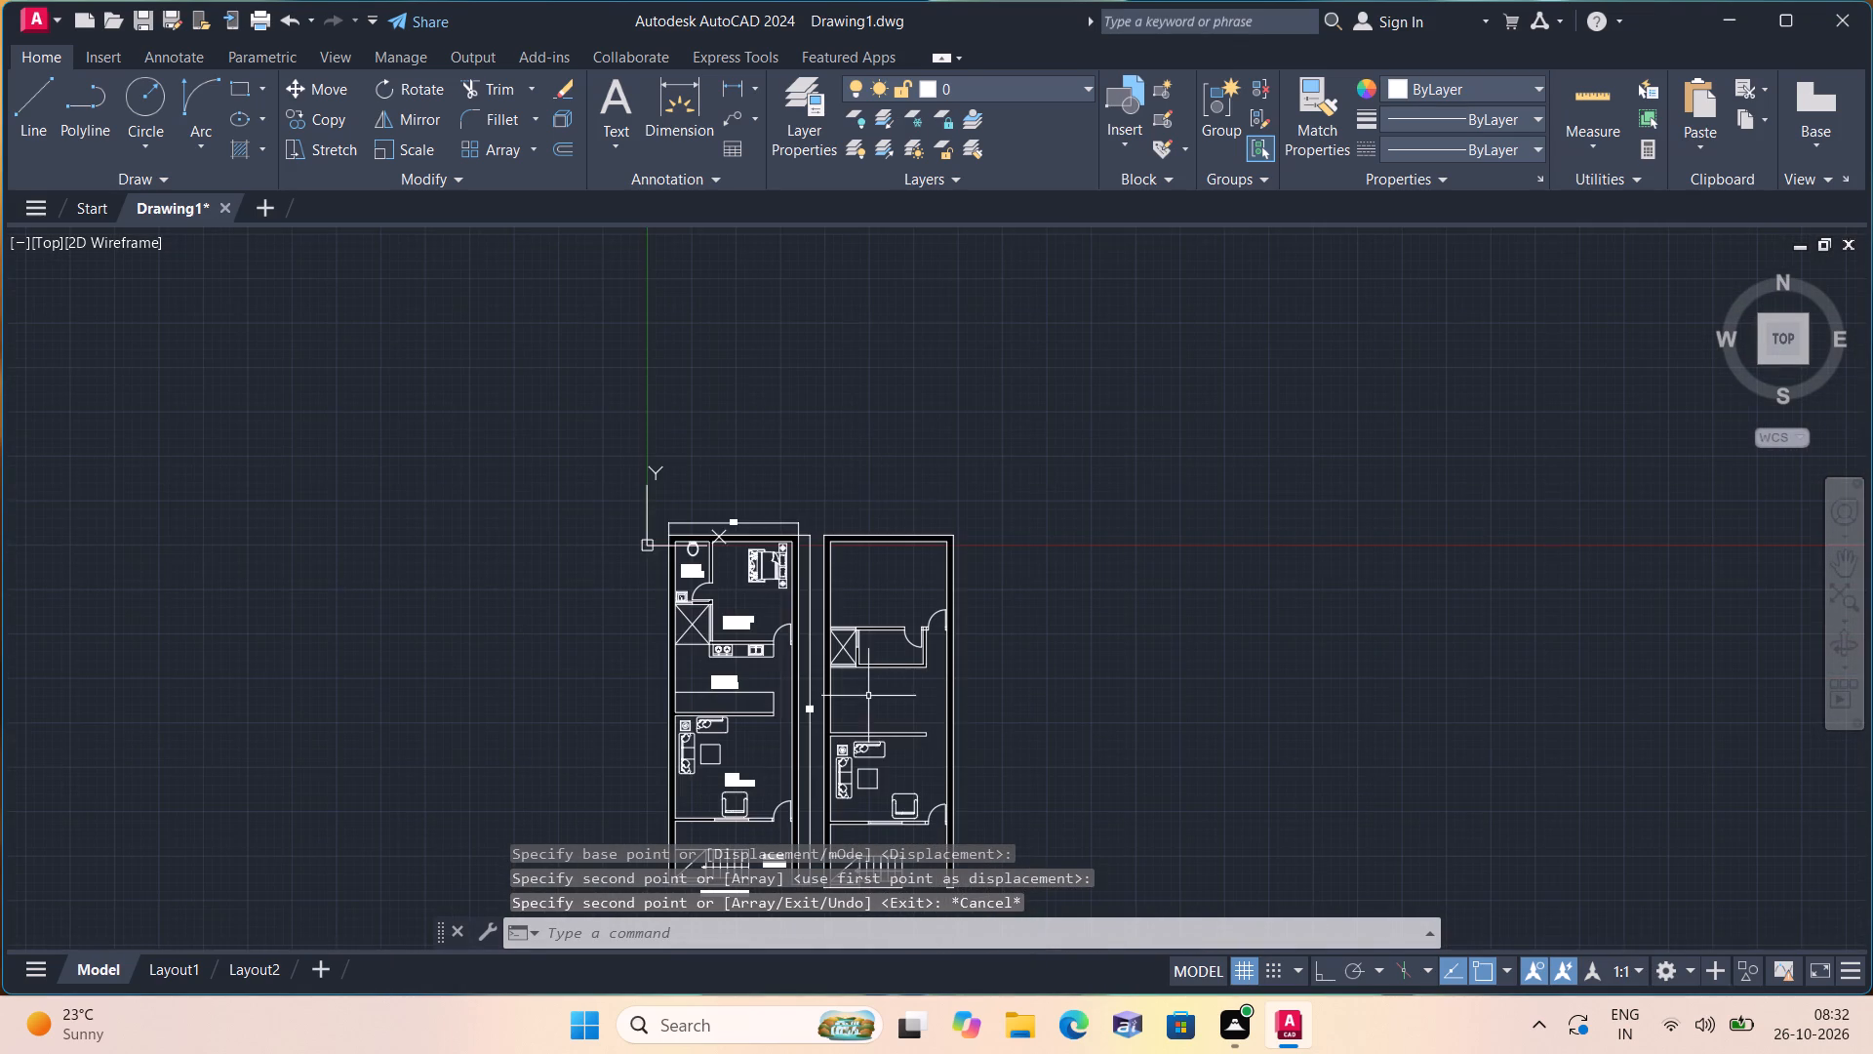
scroll(703, 519, up, 1)
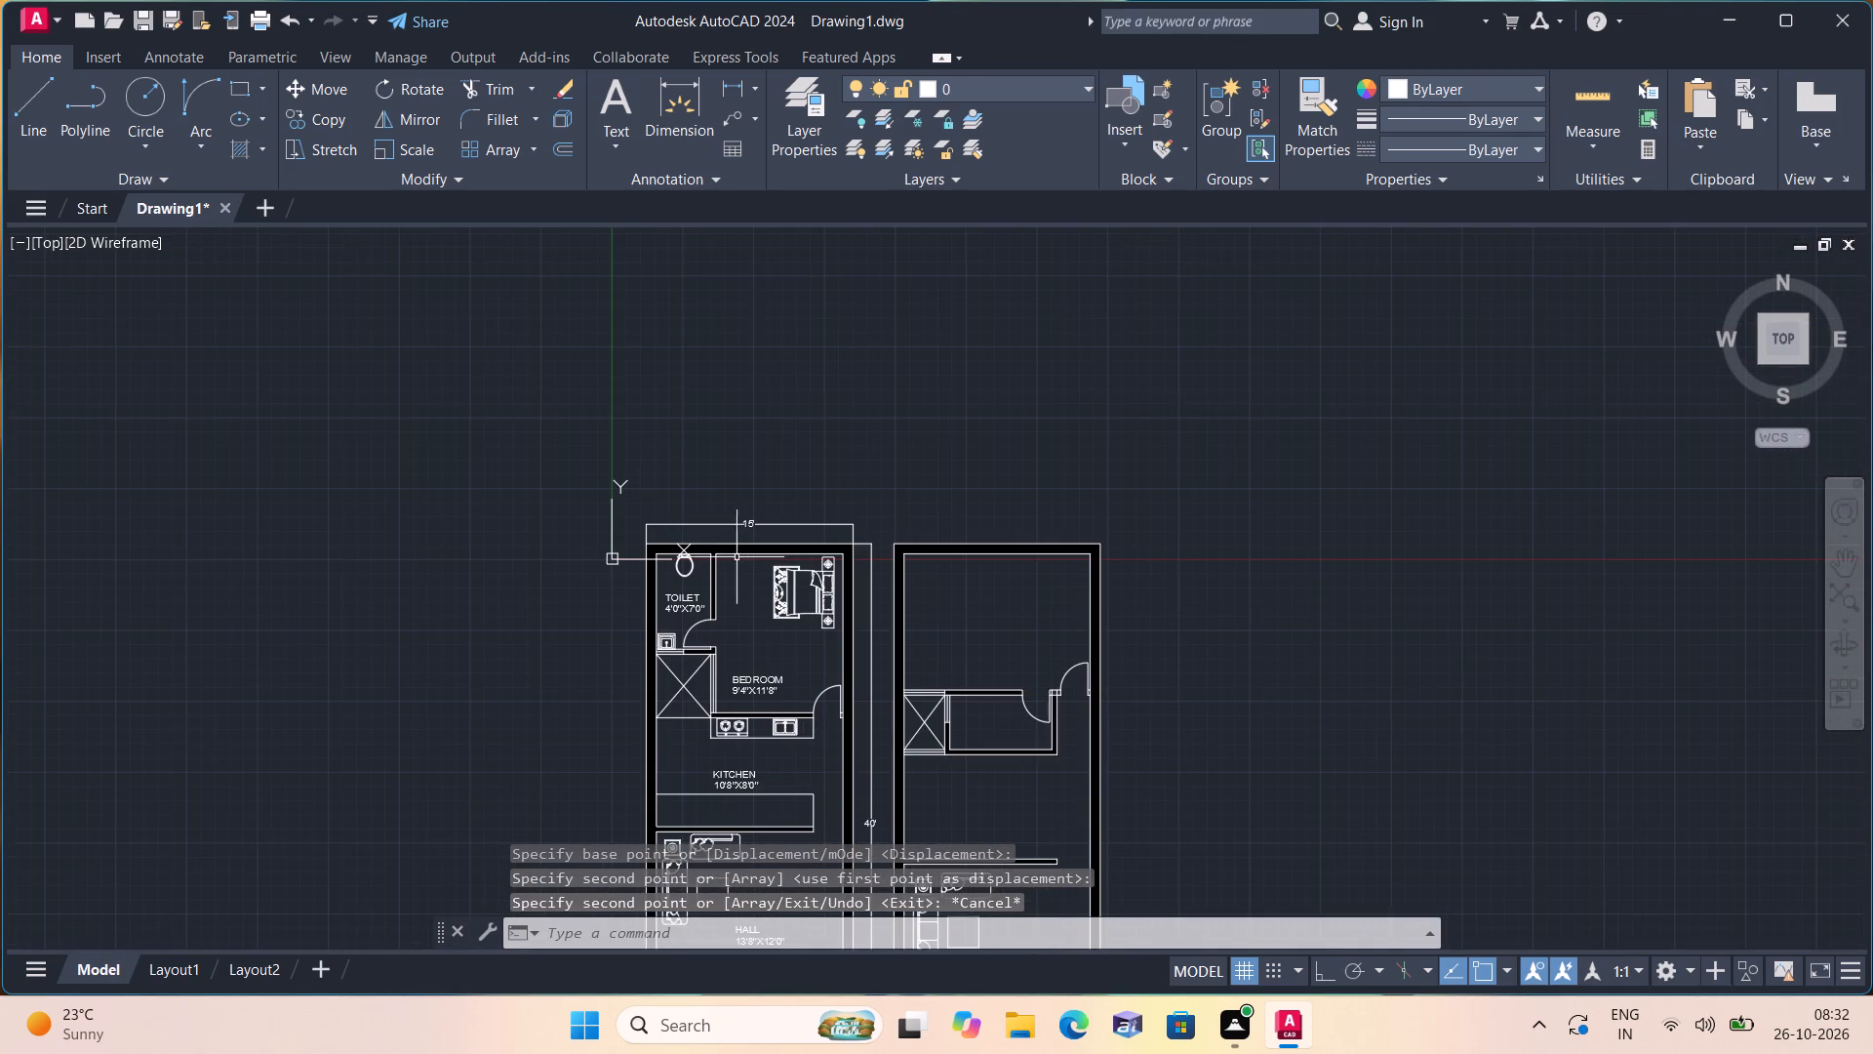
middle_drag(735, 557, 647, 541)
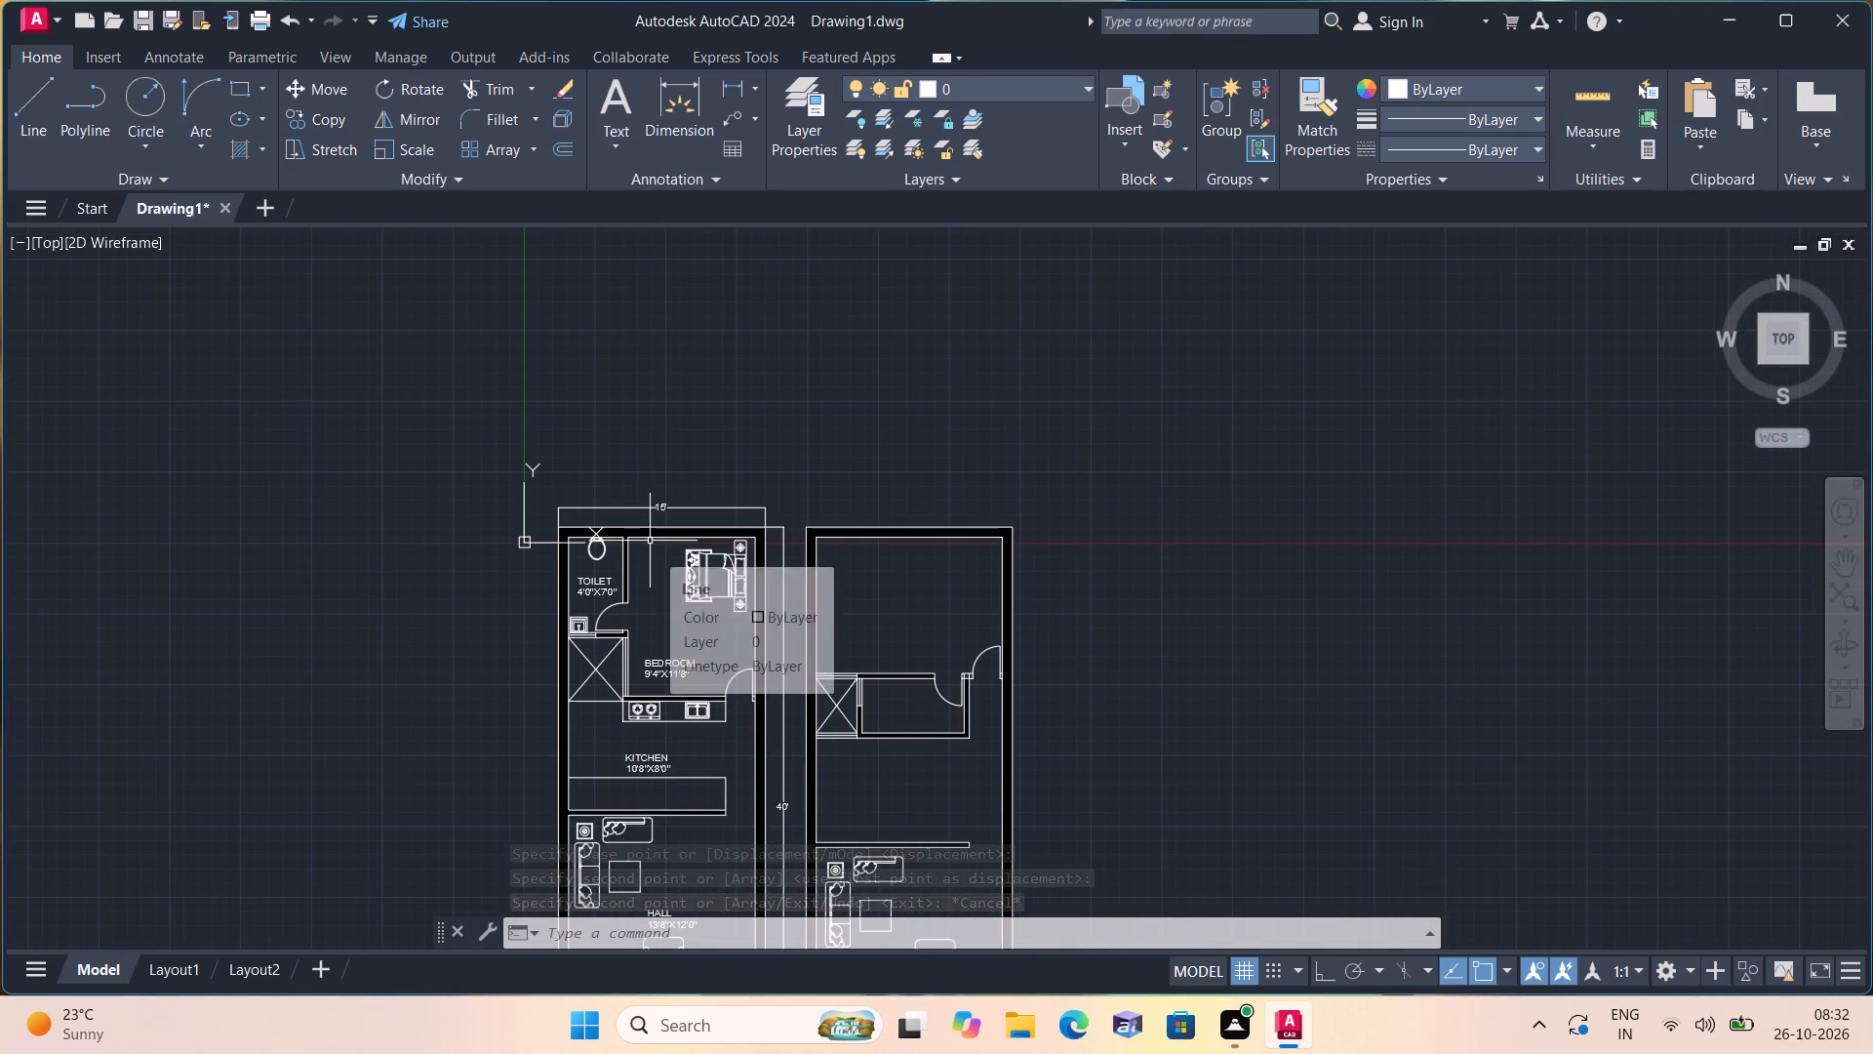
scroll(597, 552, up, 4)
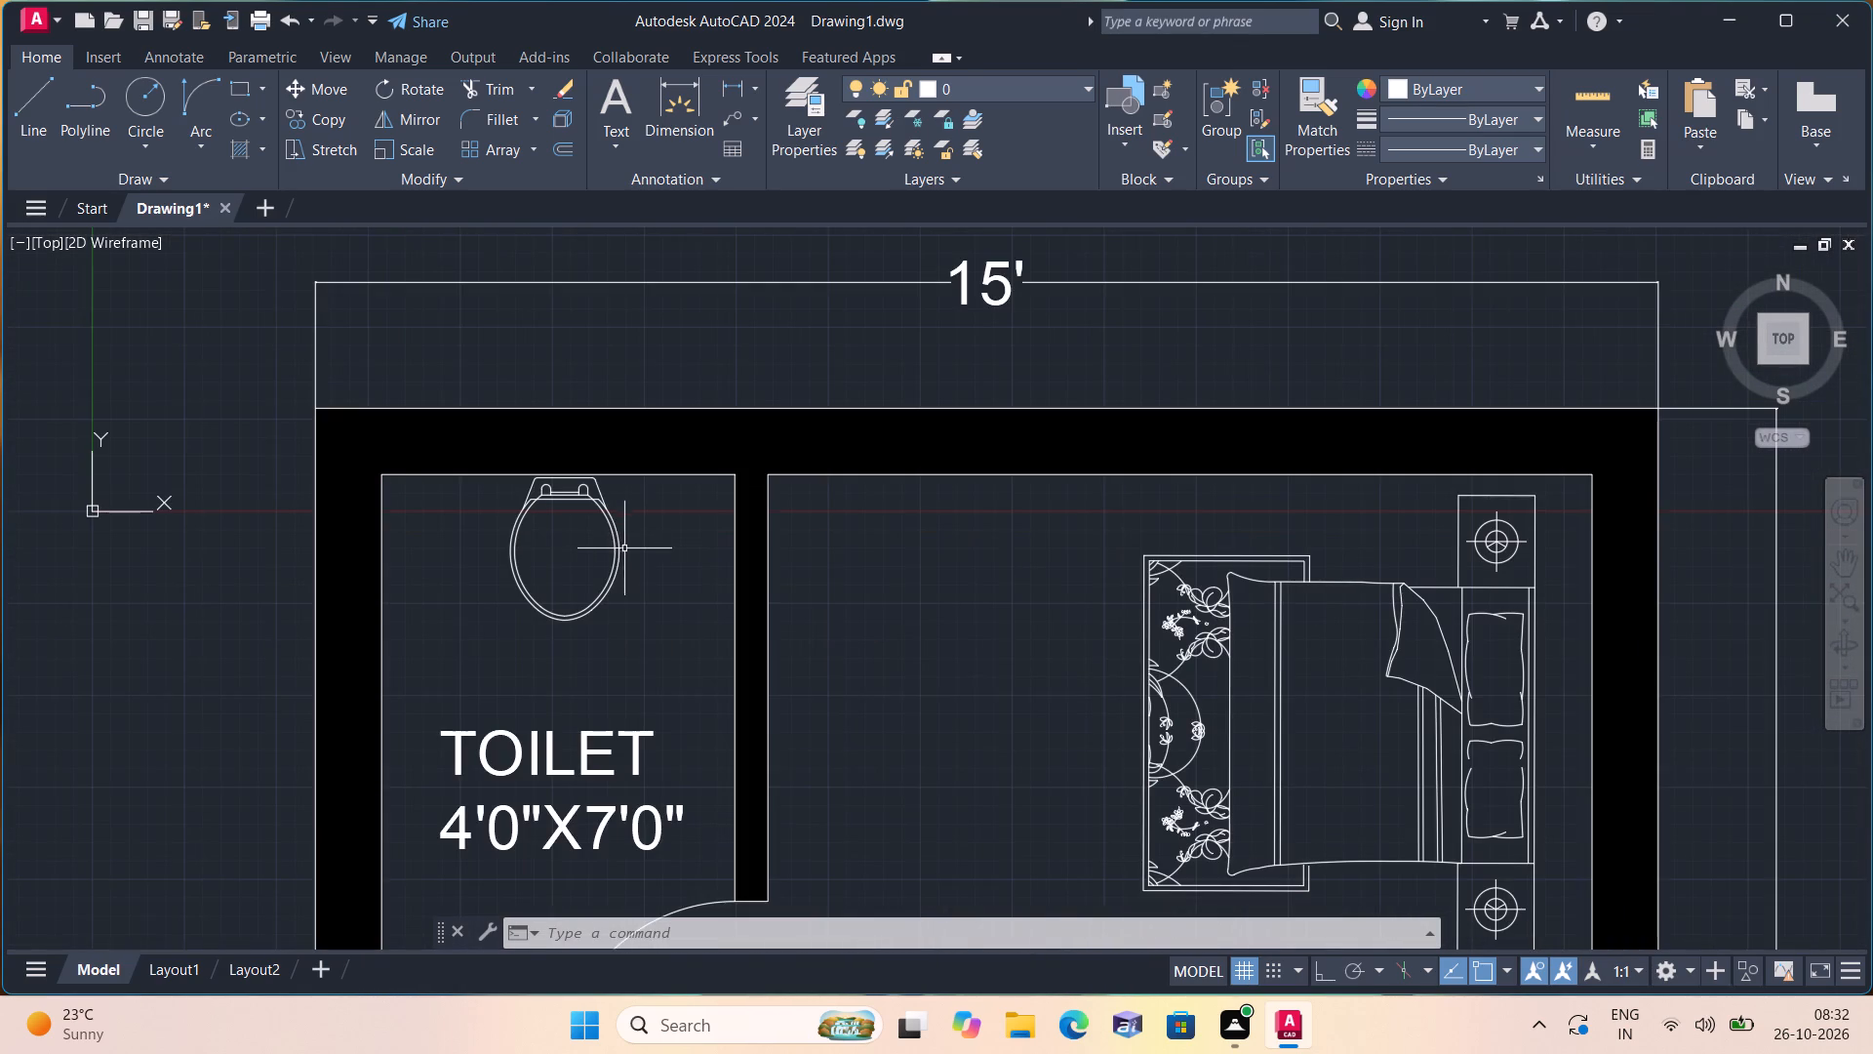
click(640, 568)
scroll(532, 512, up, 1)
click(495, 466)
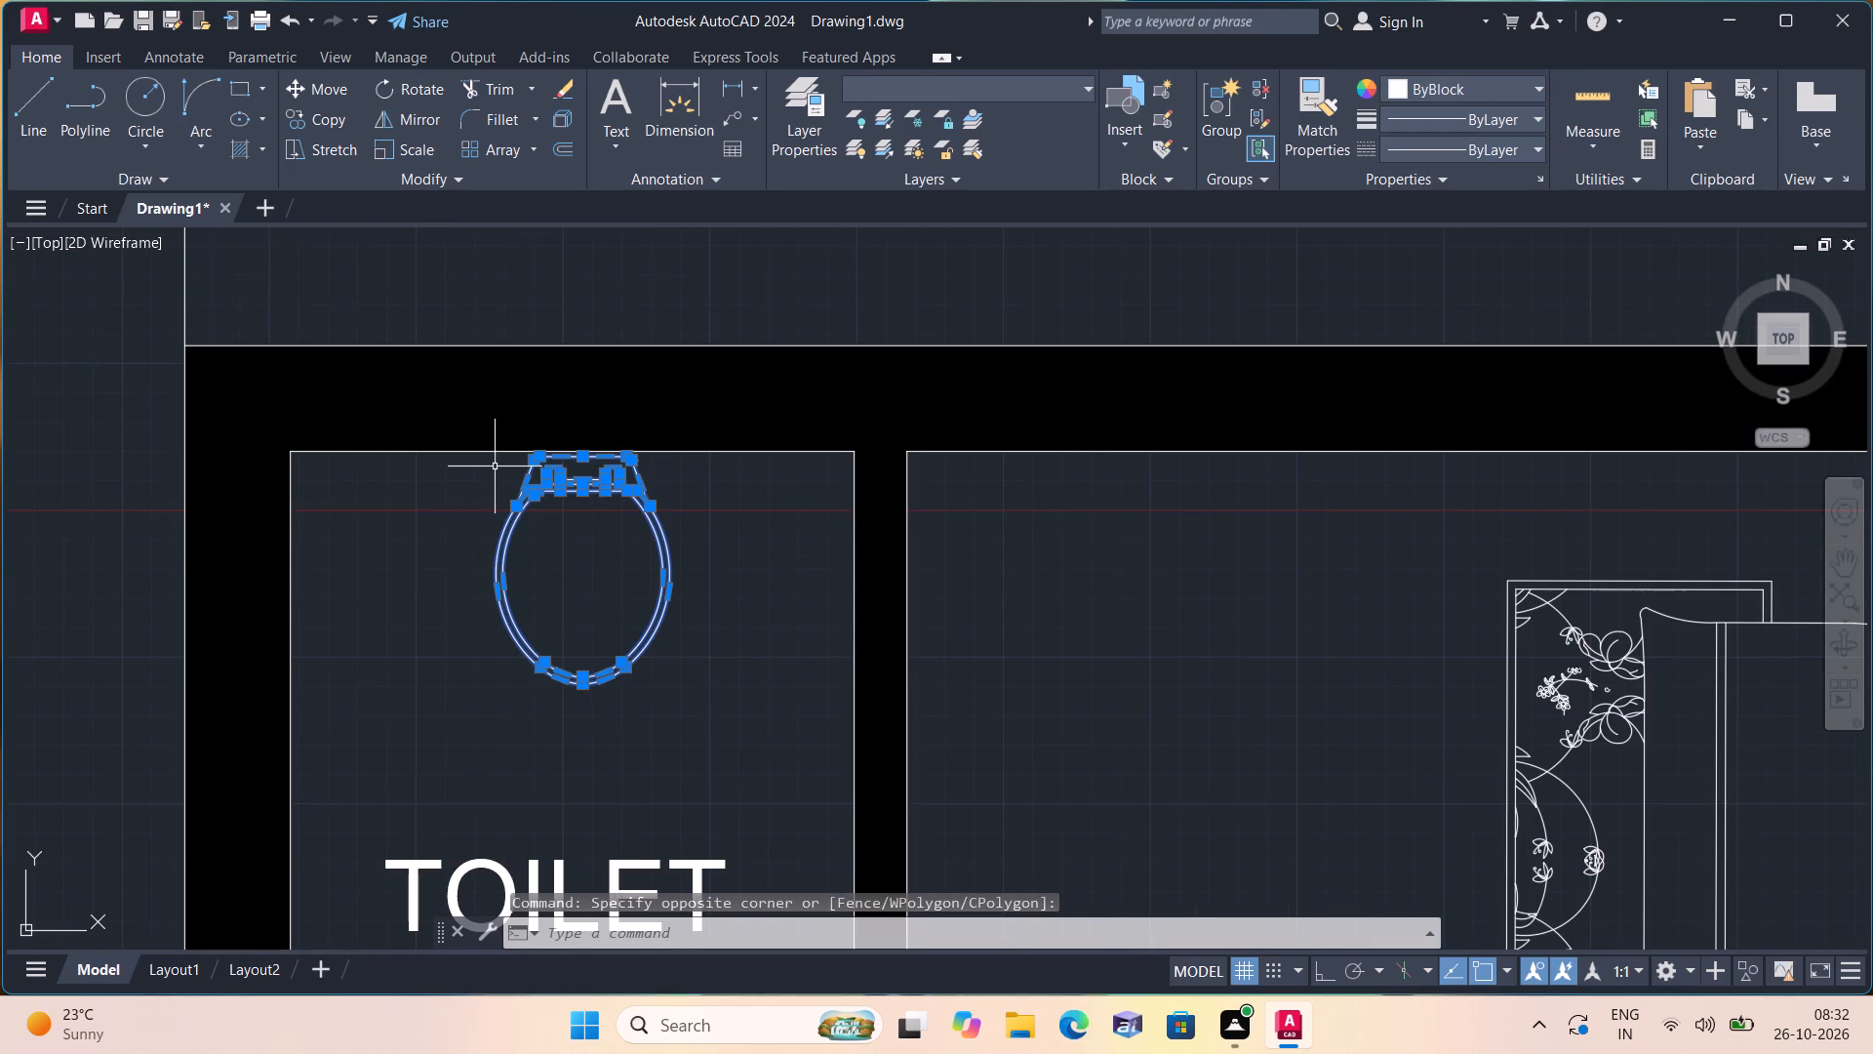
click(327, 116)
click(605, 566)
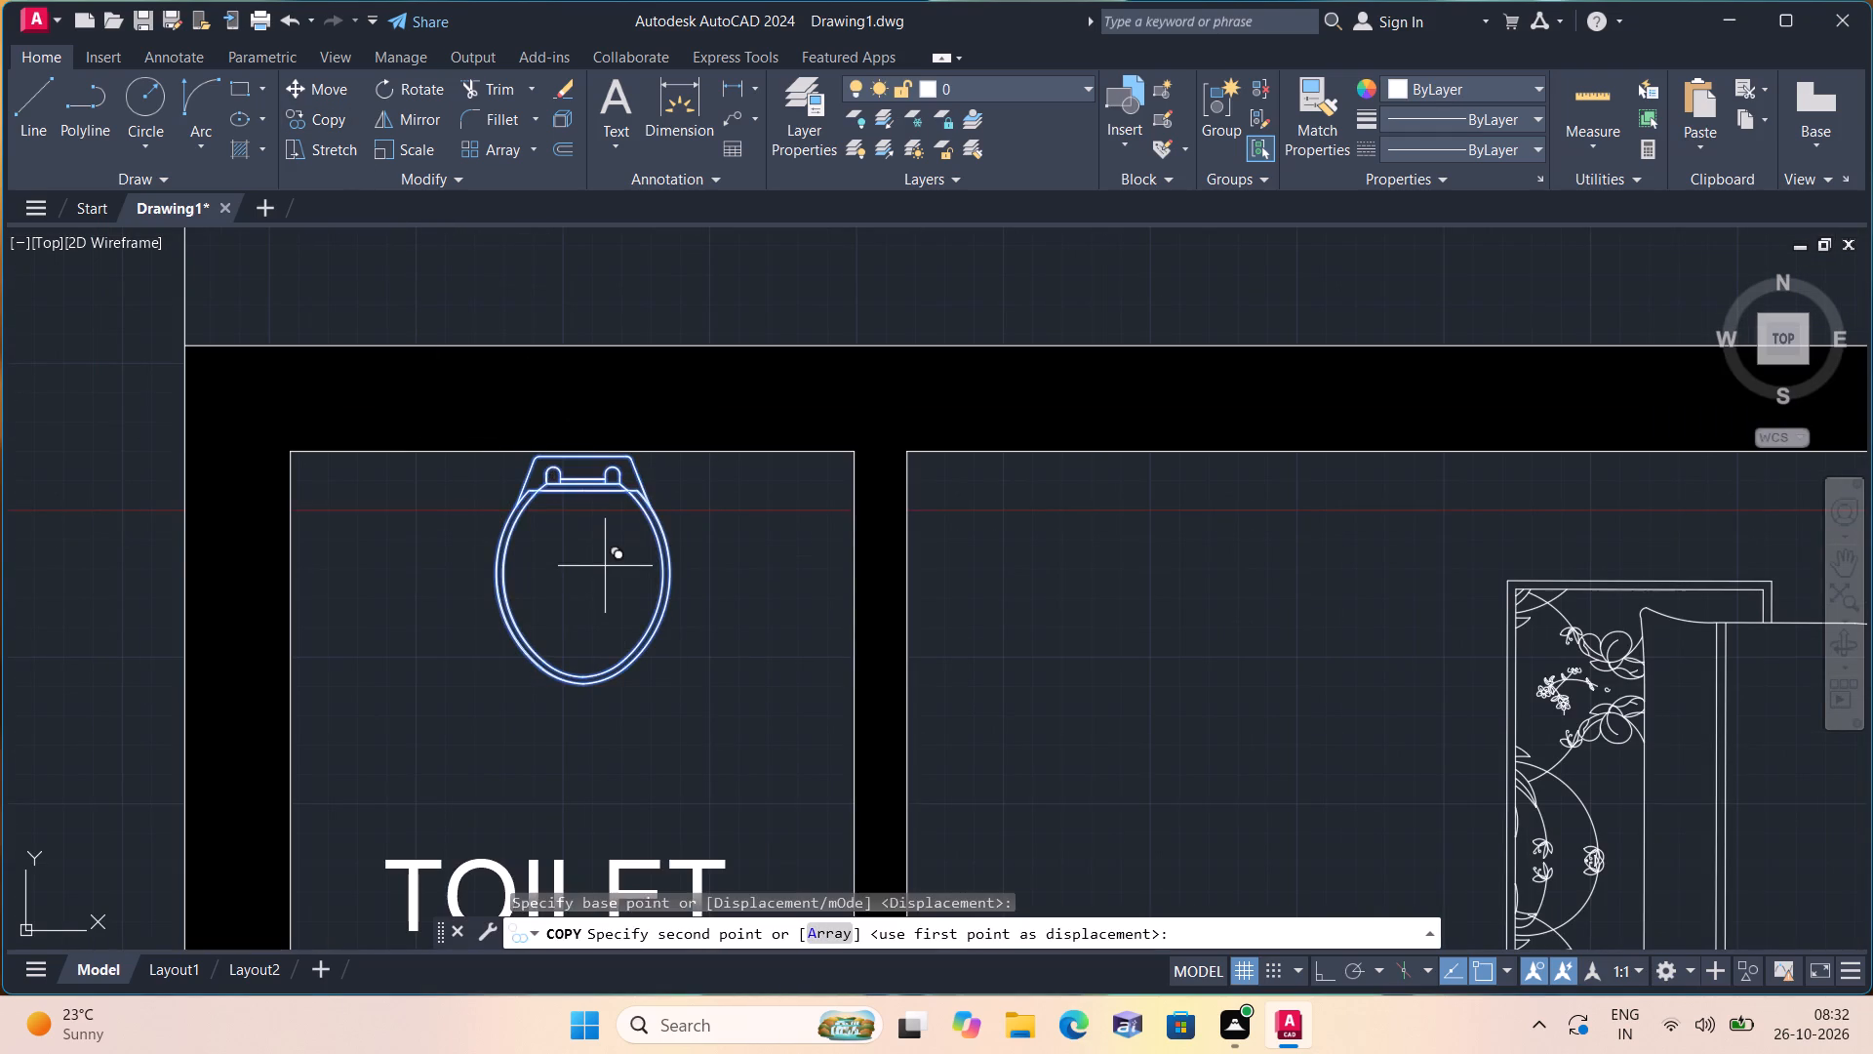
scroll(605, 566, down, 3)
middle_drag(1045, 781, 658, 397)
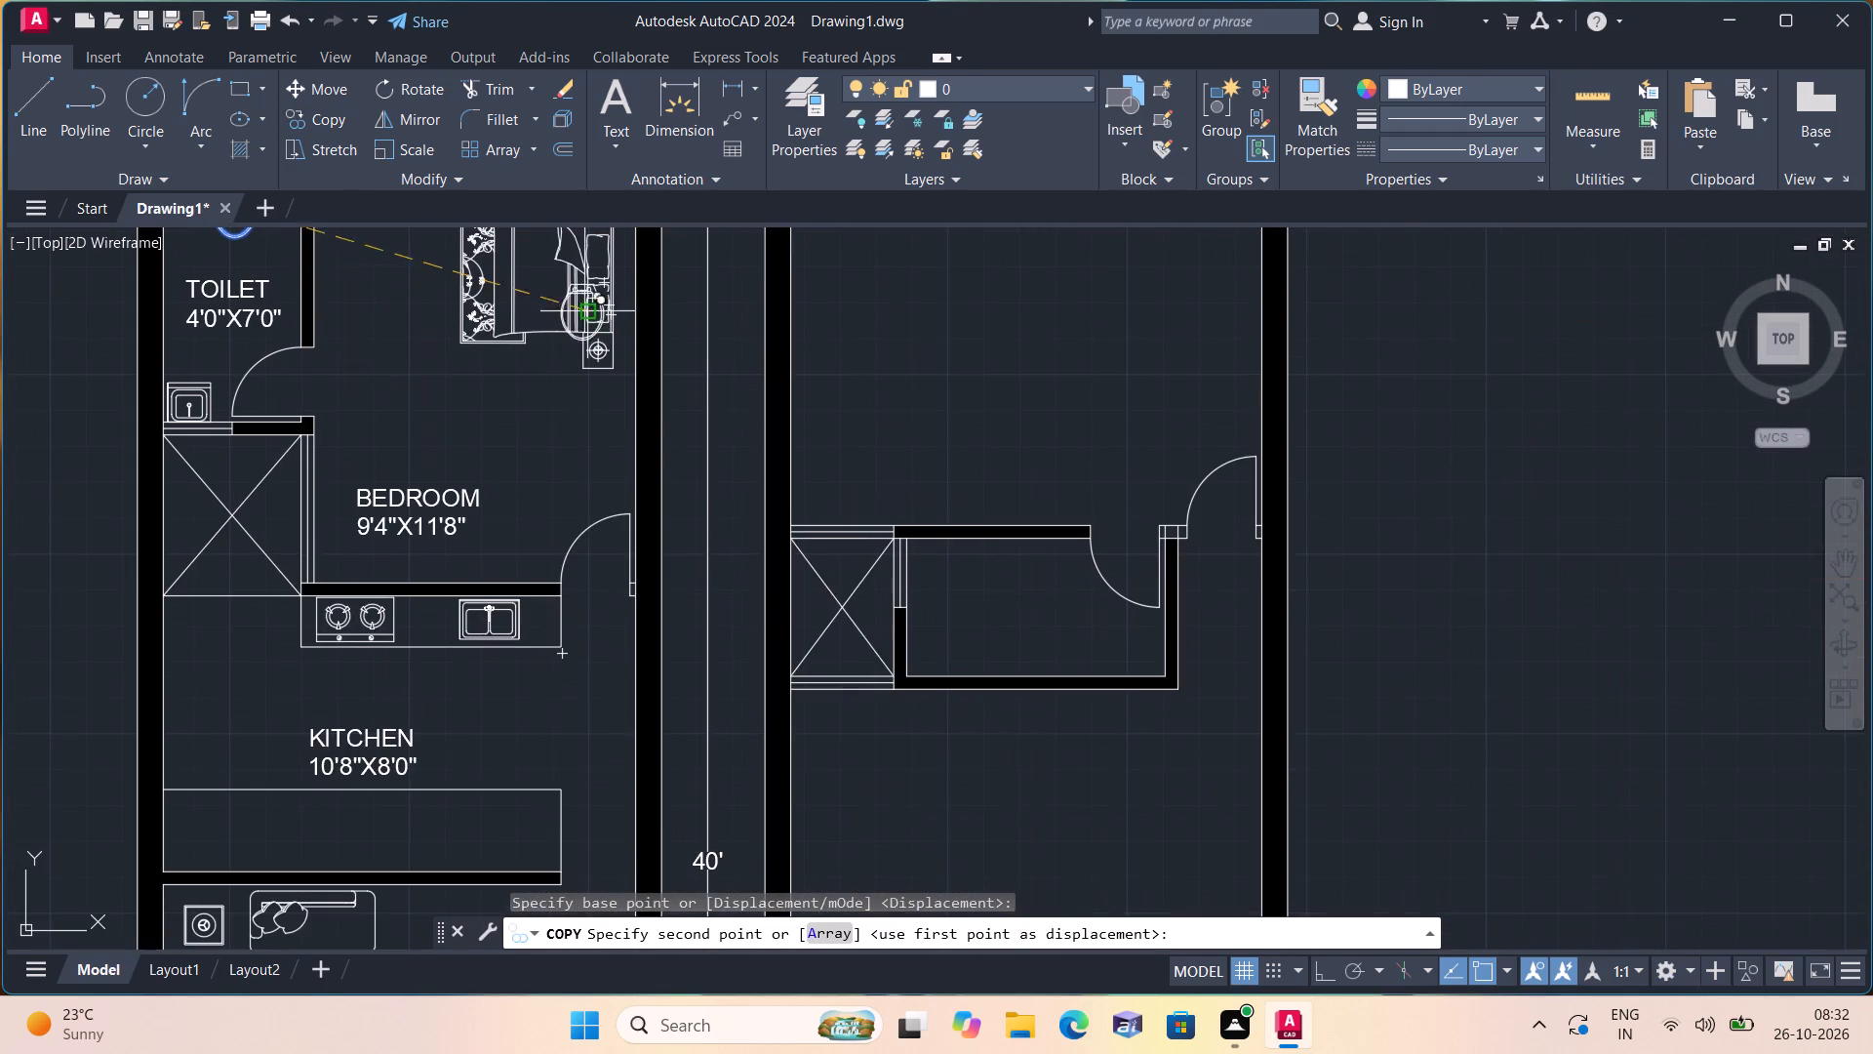
scroll(976, 594, up, 2)
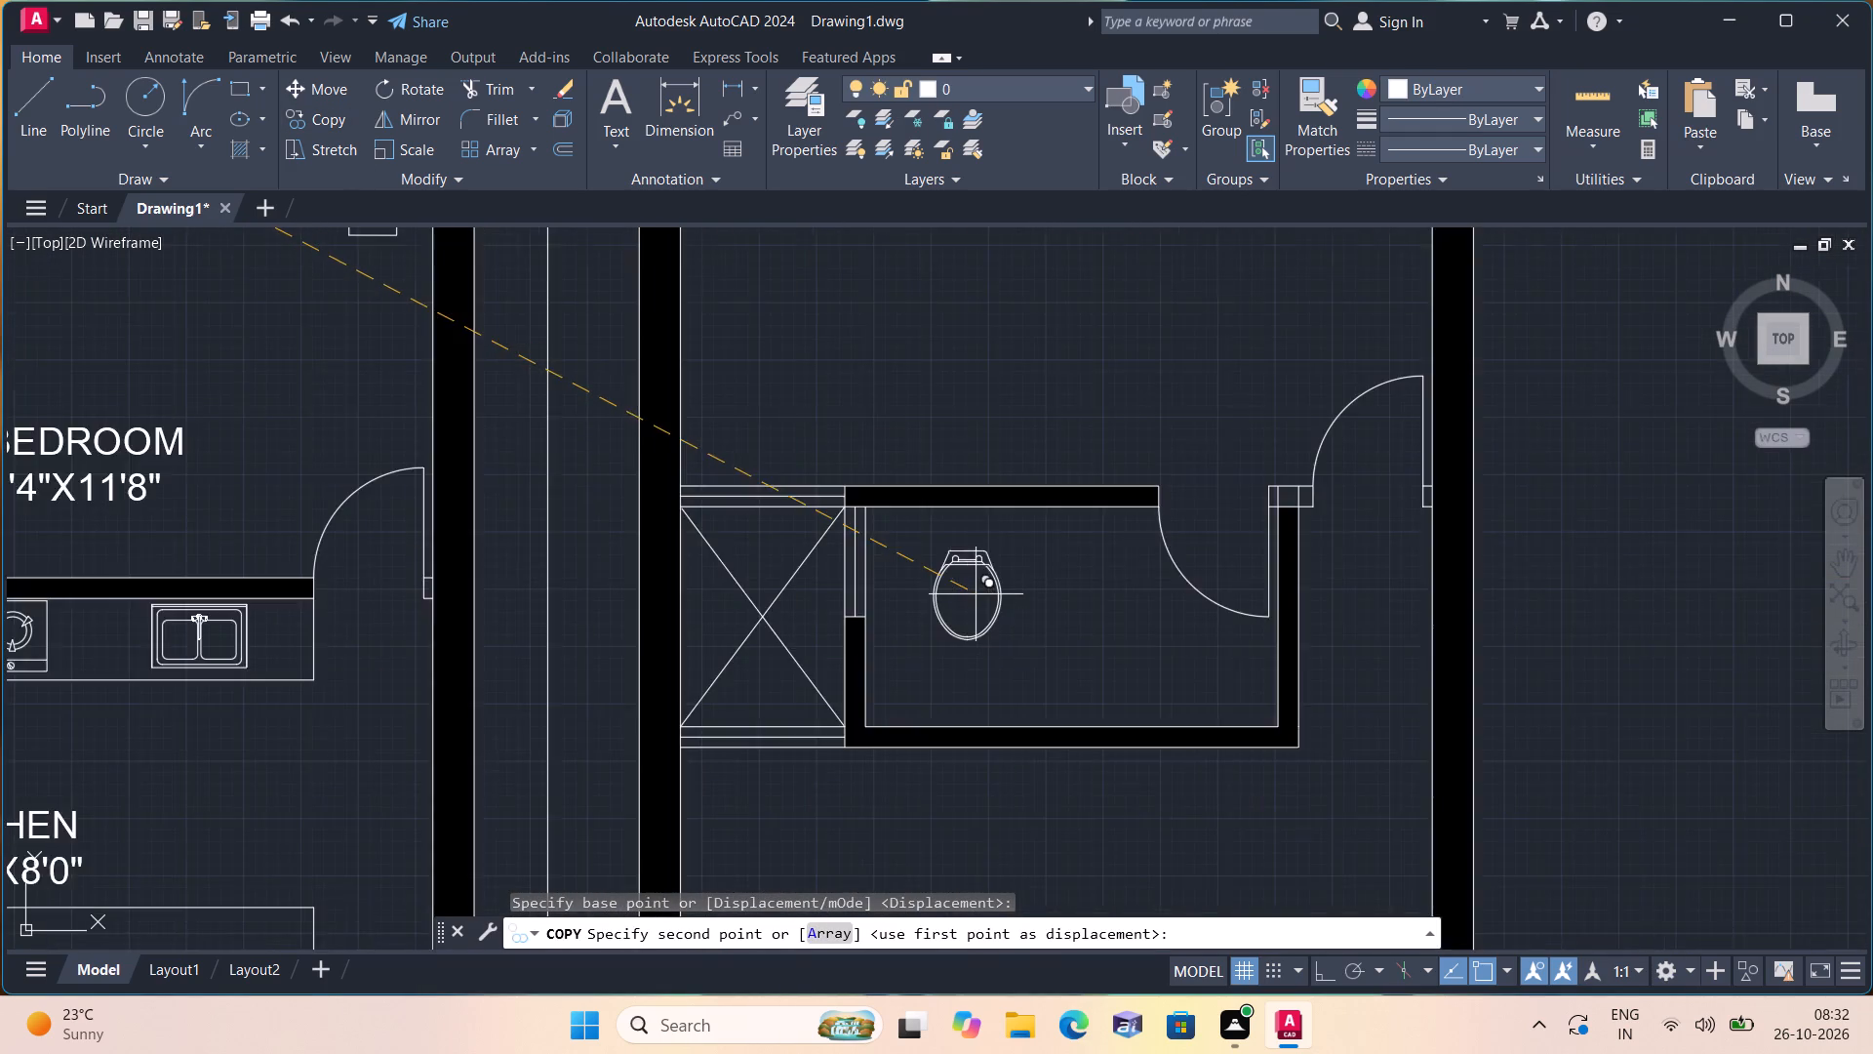
click(897, 533)
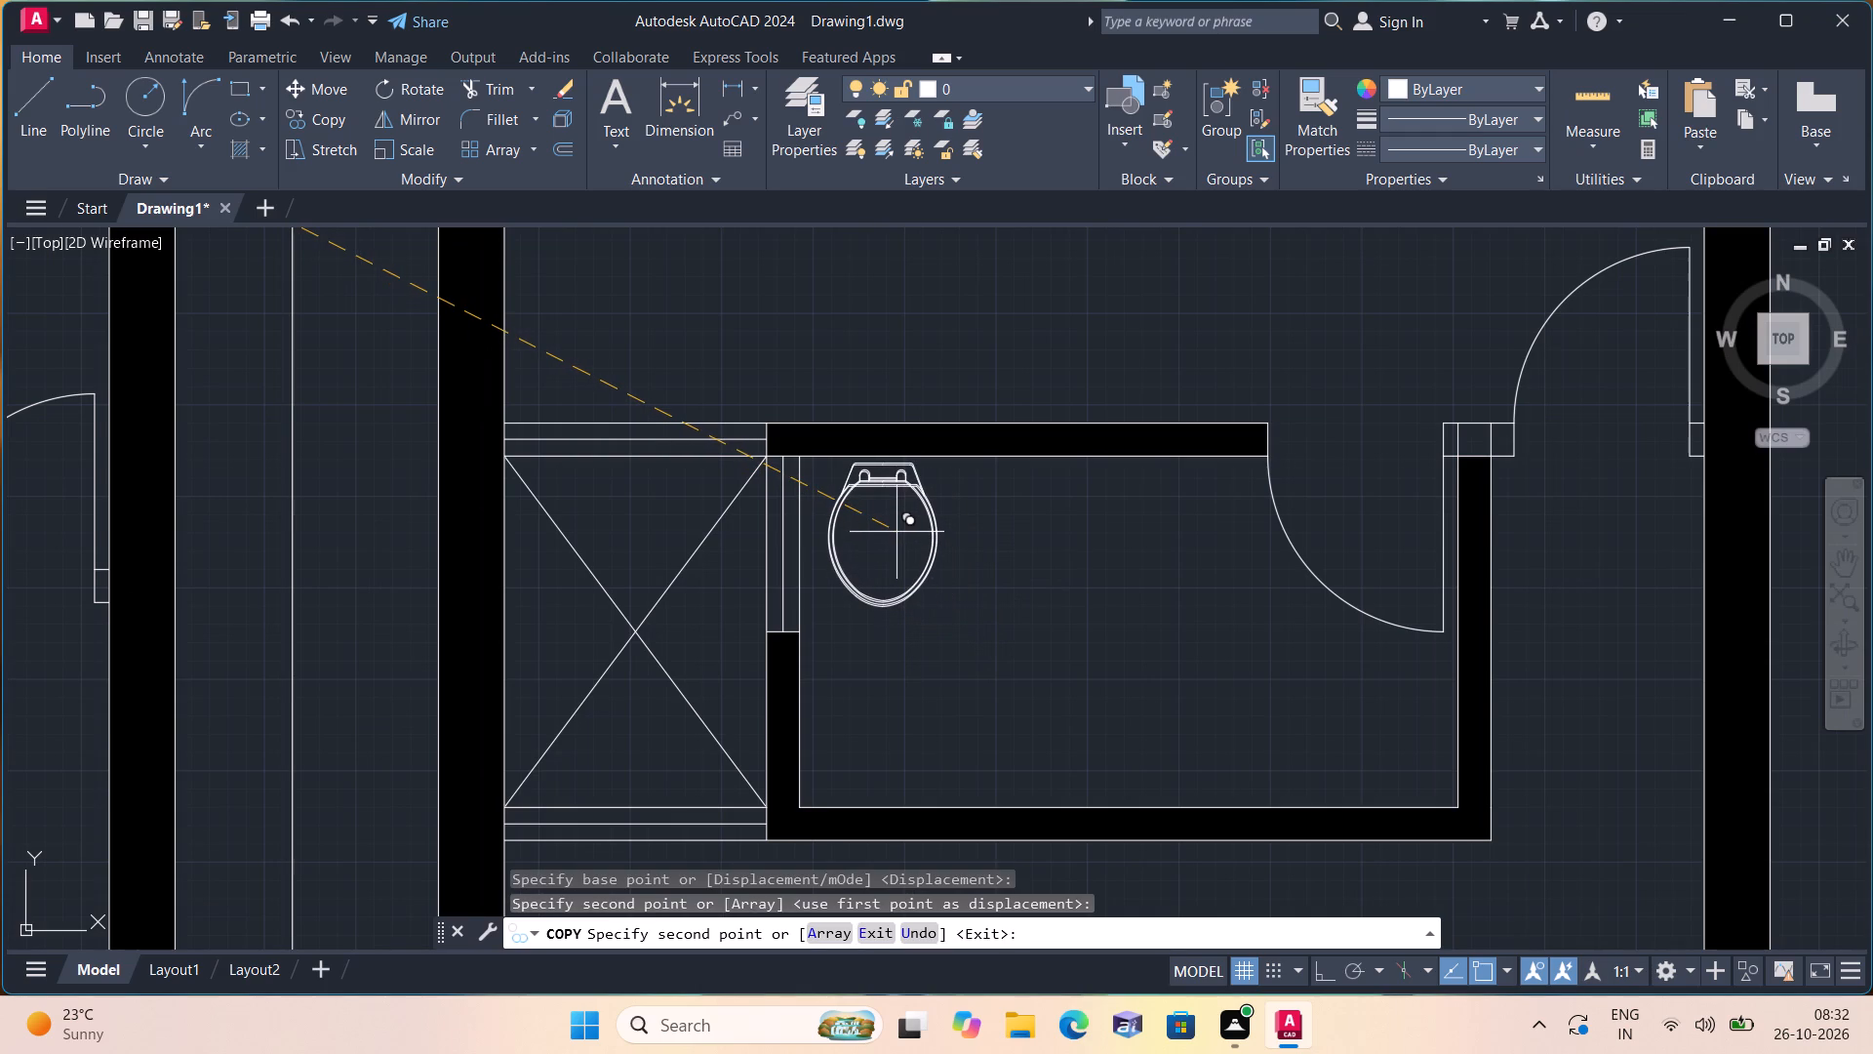
key(Escape)
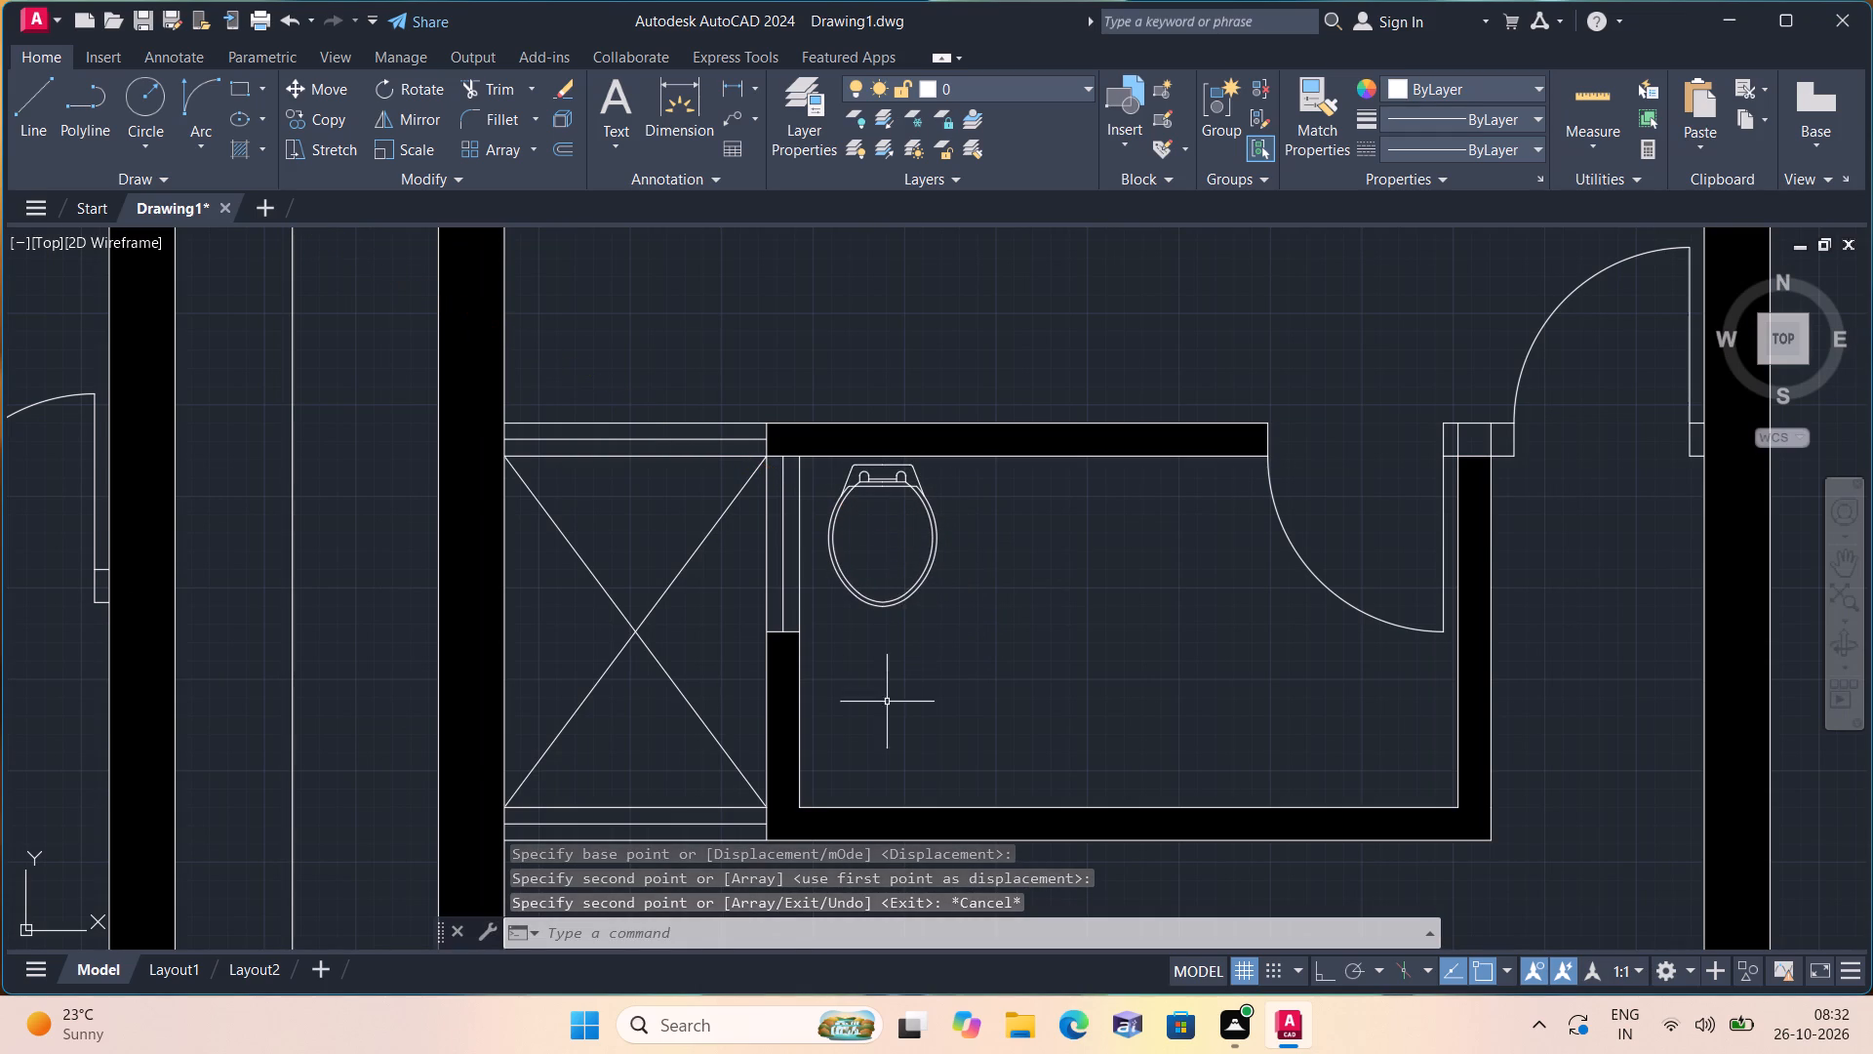
Copy the "KITCHEN 10'8"X8'0"" label into the second plan's space below the small middle room.
middle_drag(742, 815, 739, 569)
scroll(737, 809, down, 2)
click(229, 626)
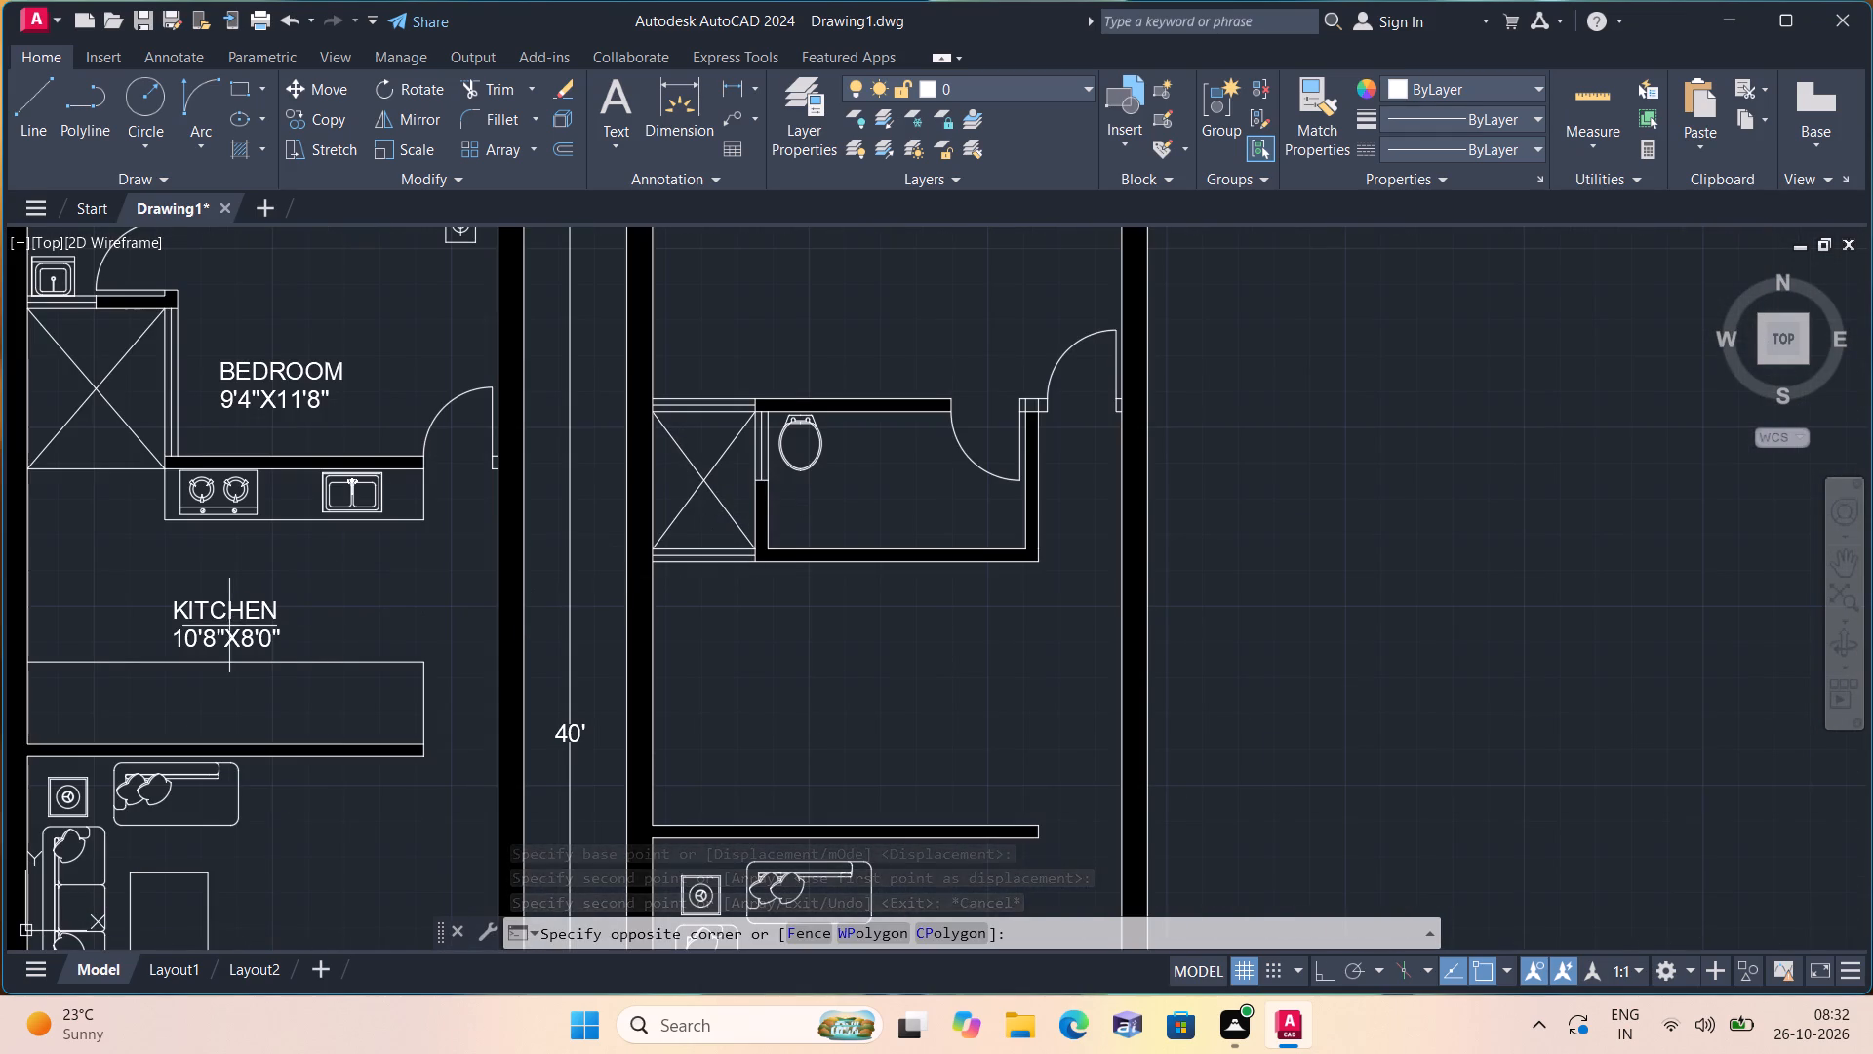
click(190, 593)
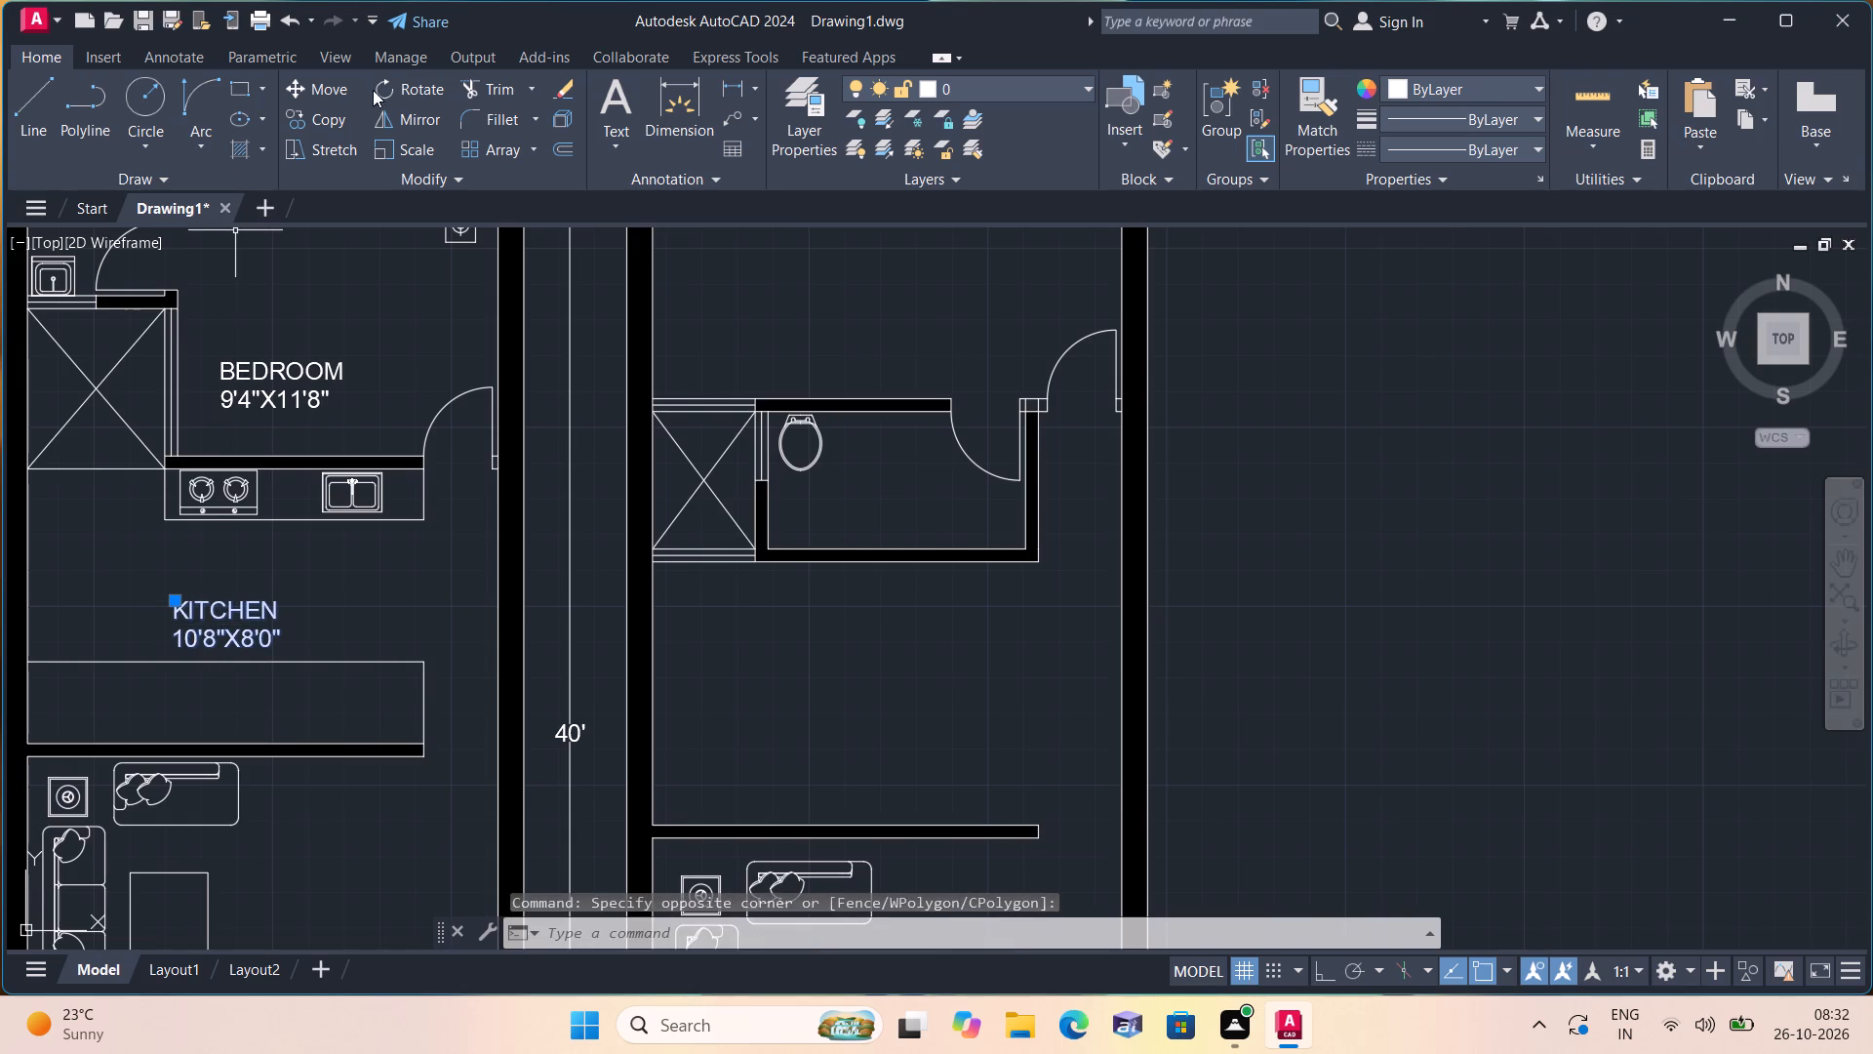
click(330, 116)
click(214, 626)
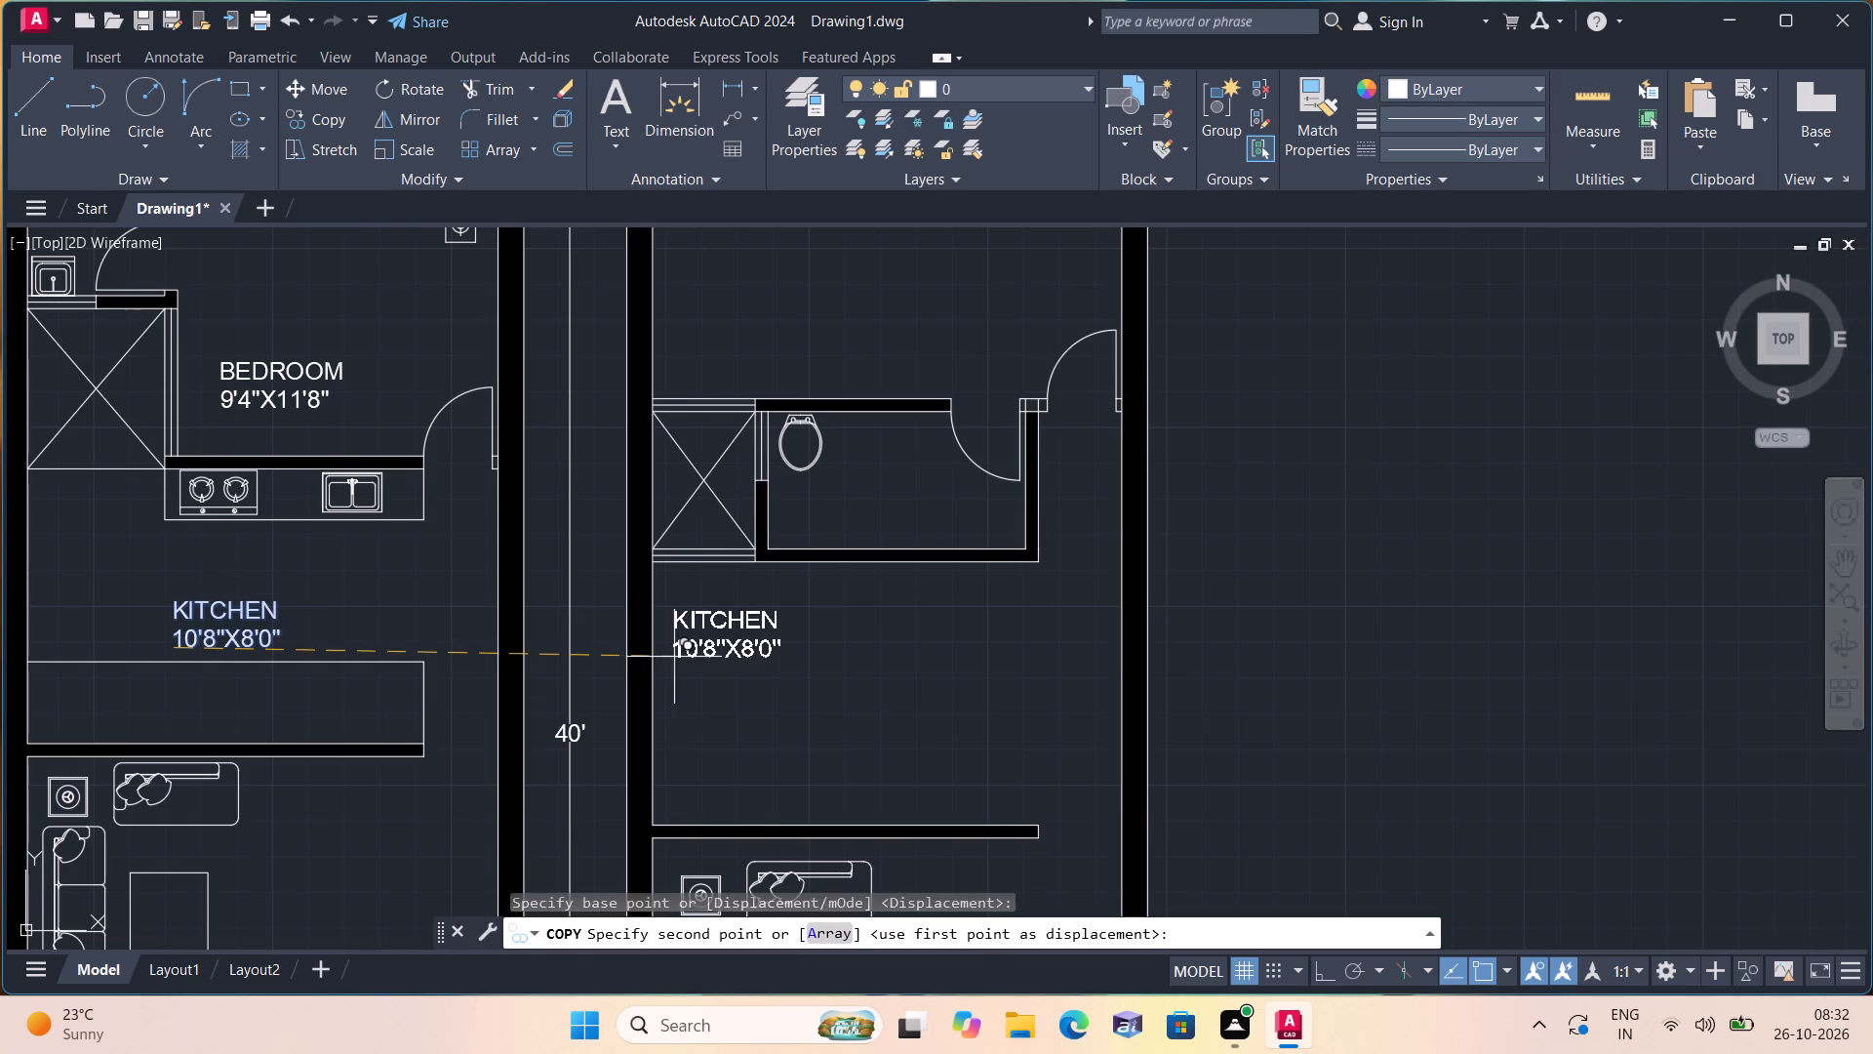
click(799, 655)
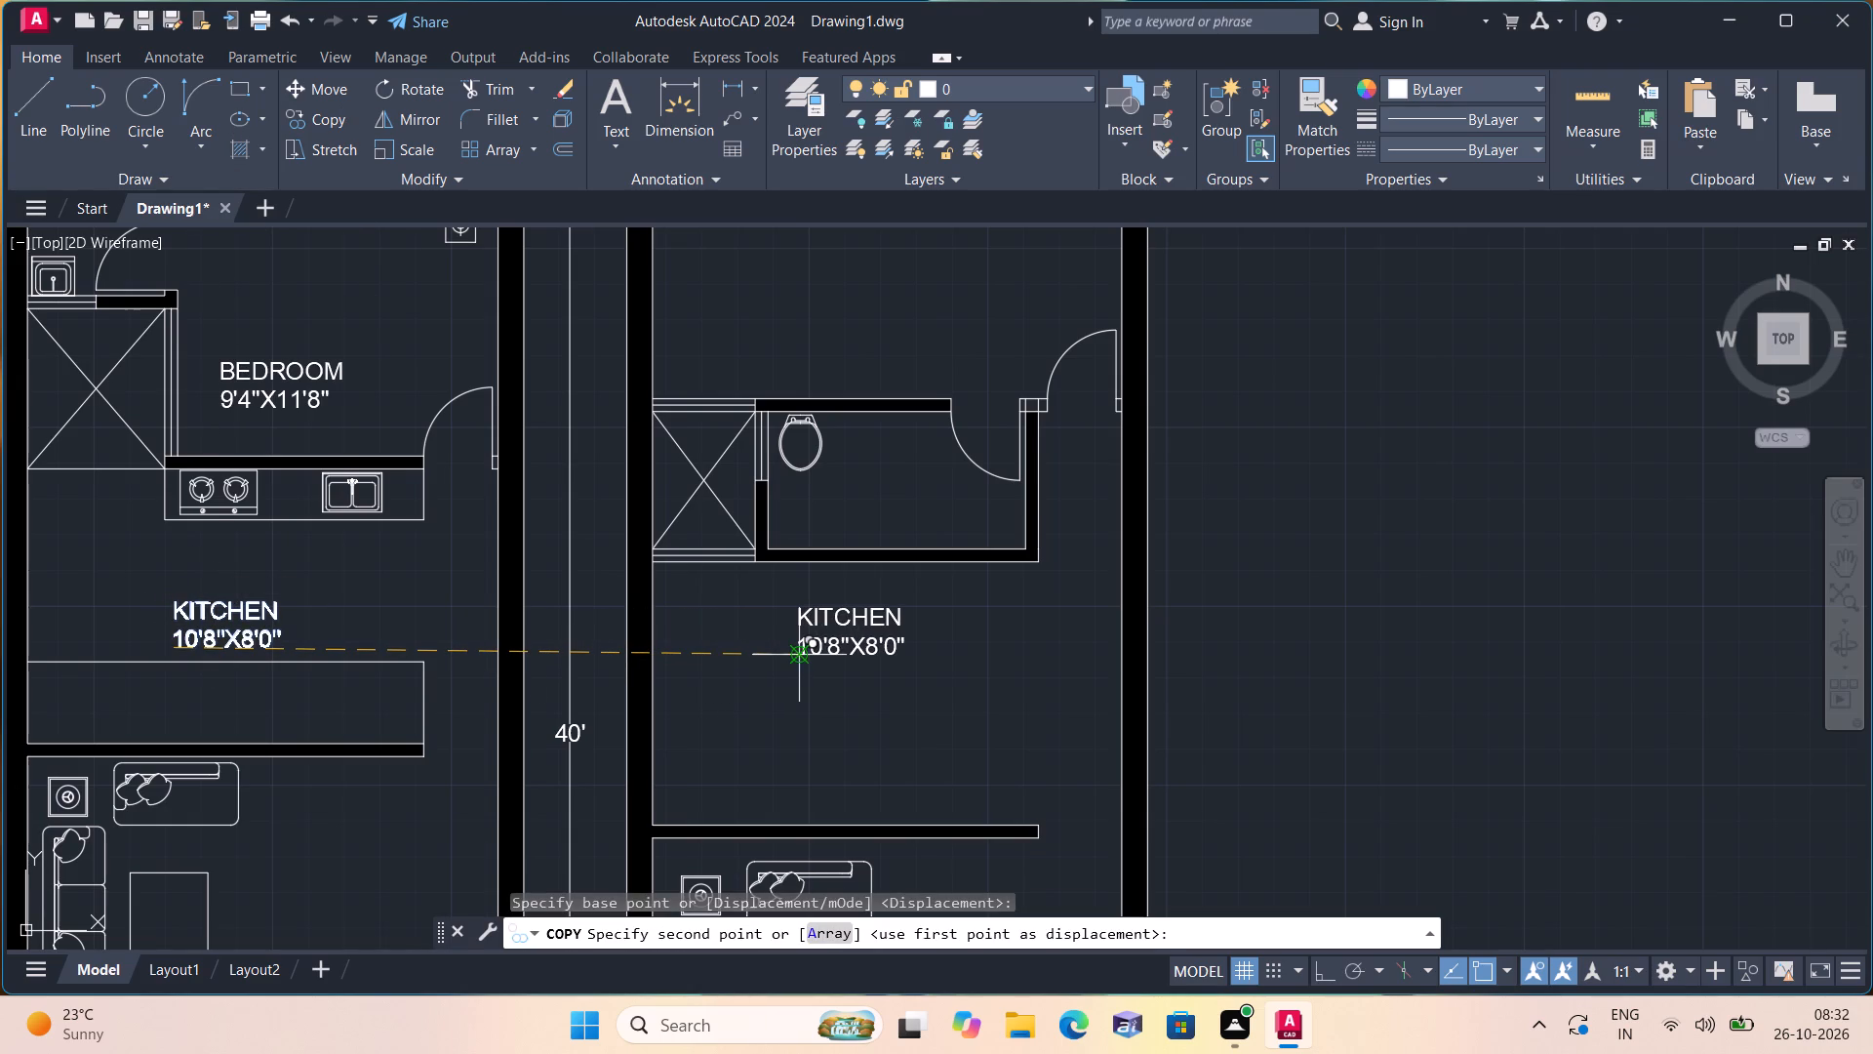
key(Escape)
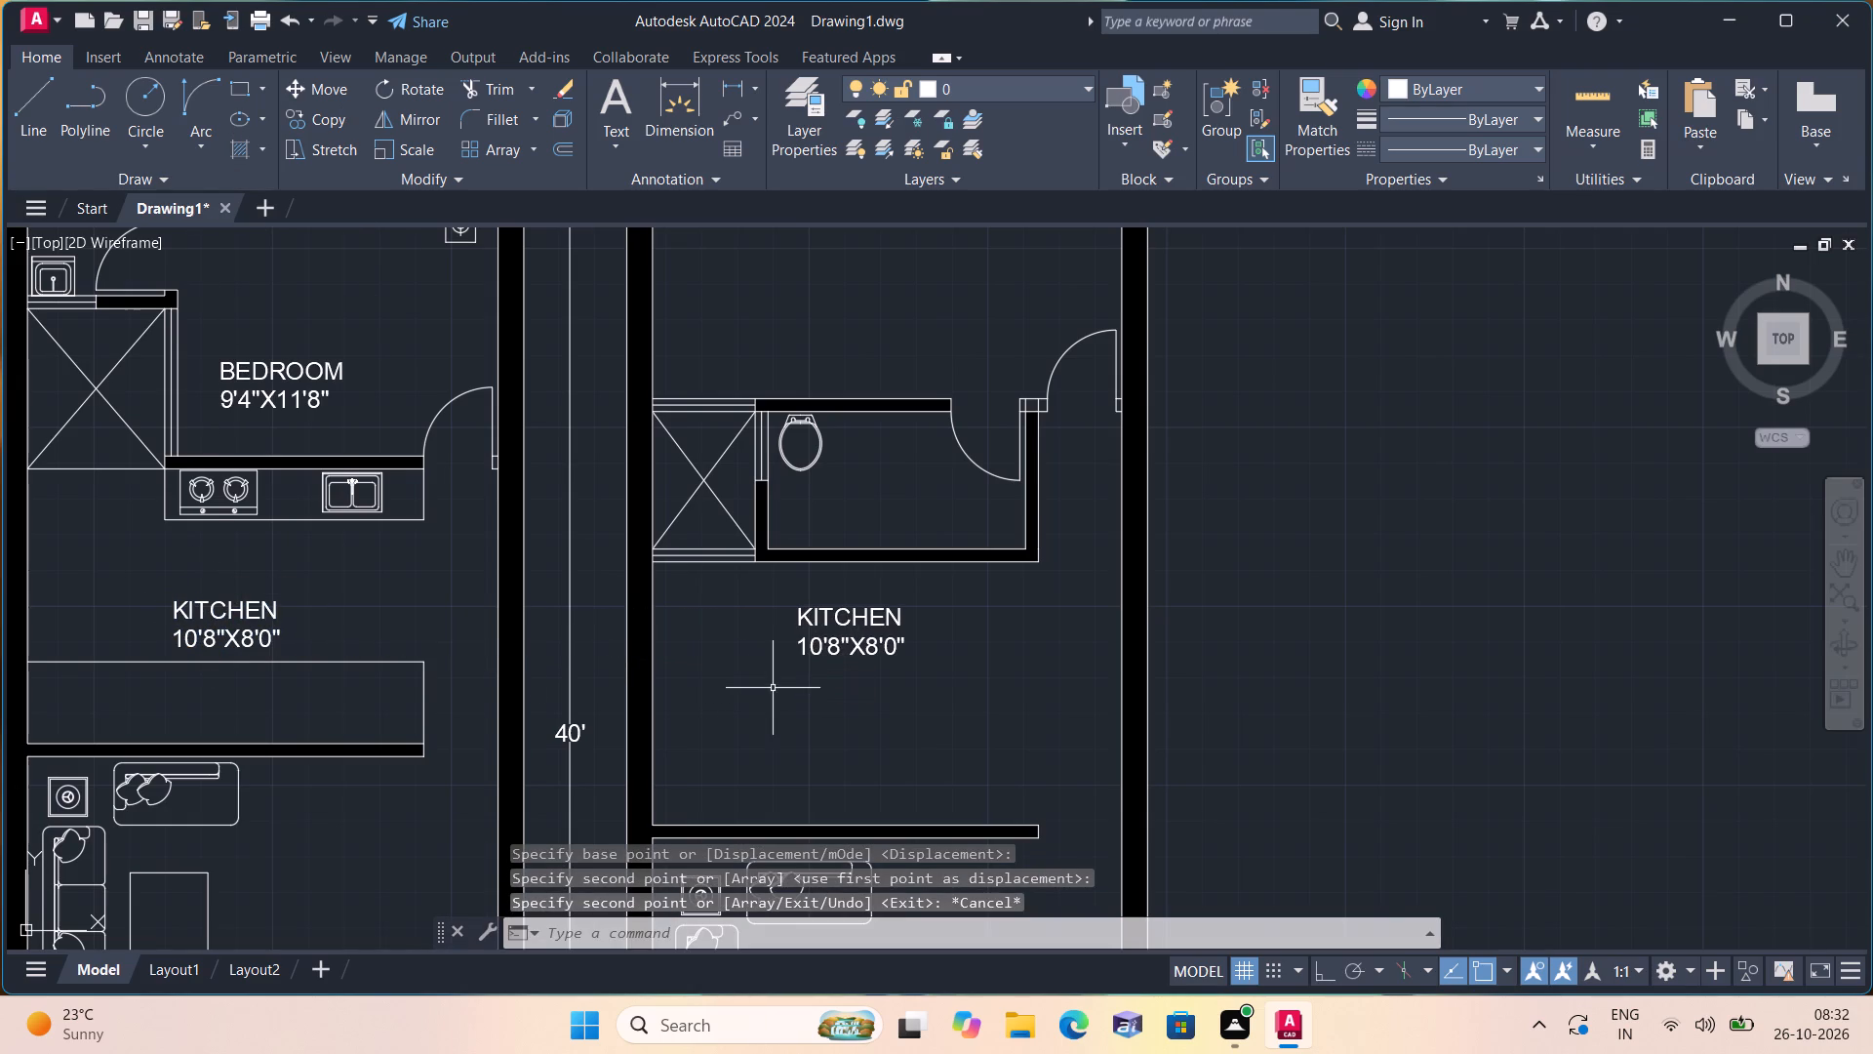
Draw a line about 1'-10" up from the second kitchen's lower partition end and across to the left outer wall, using Ortho.
scroll(773, 747, down, 1)
key(l)
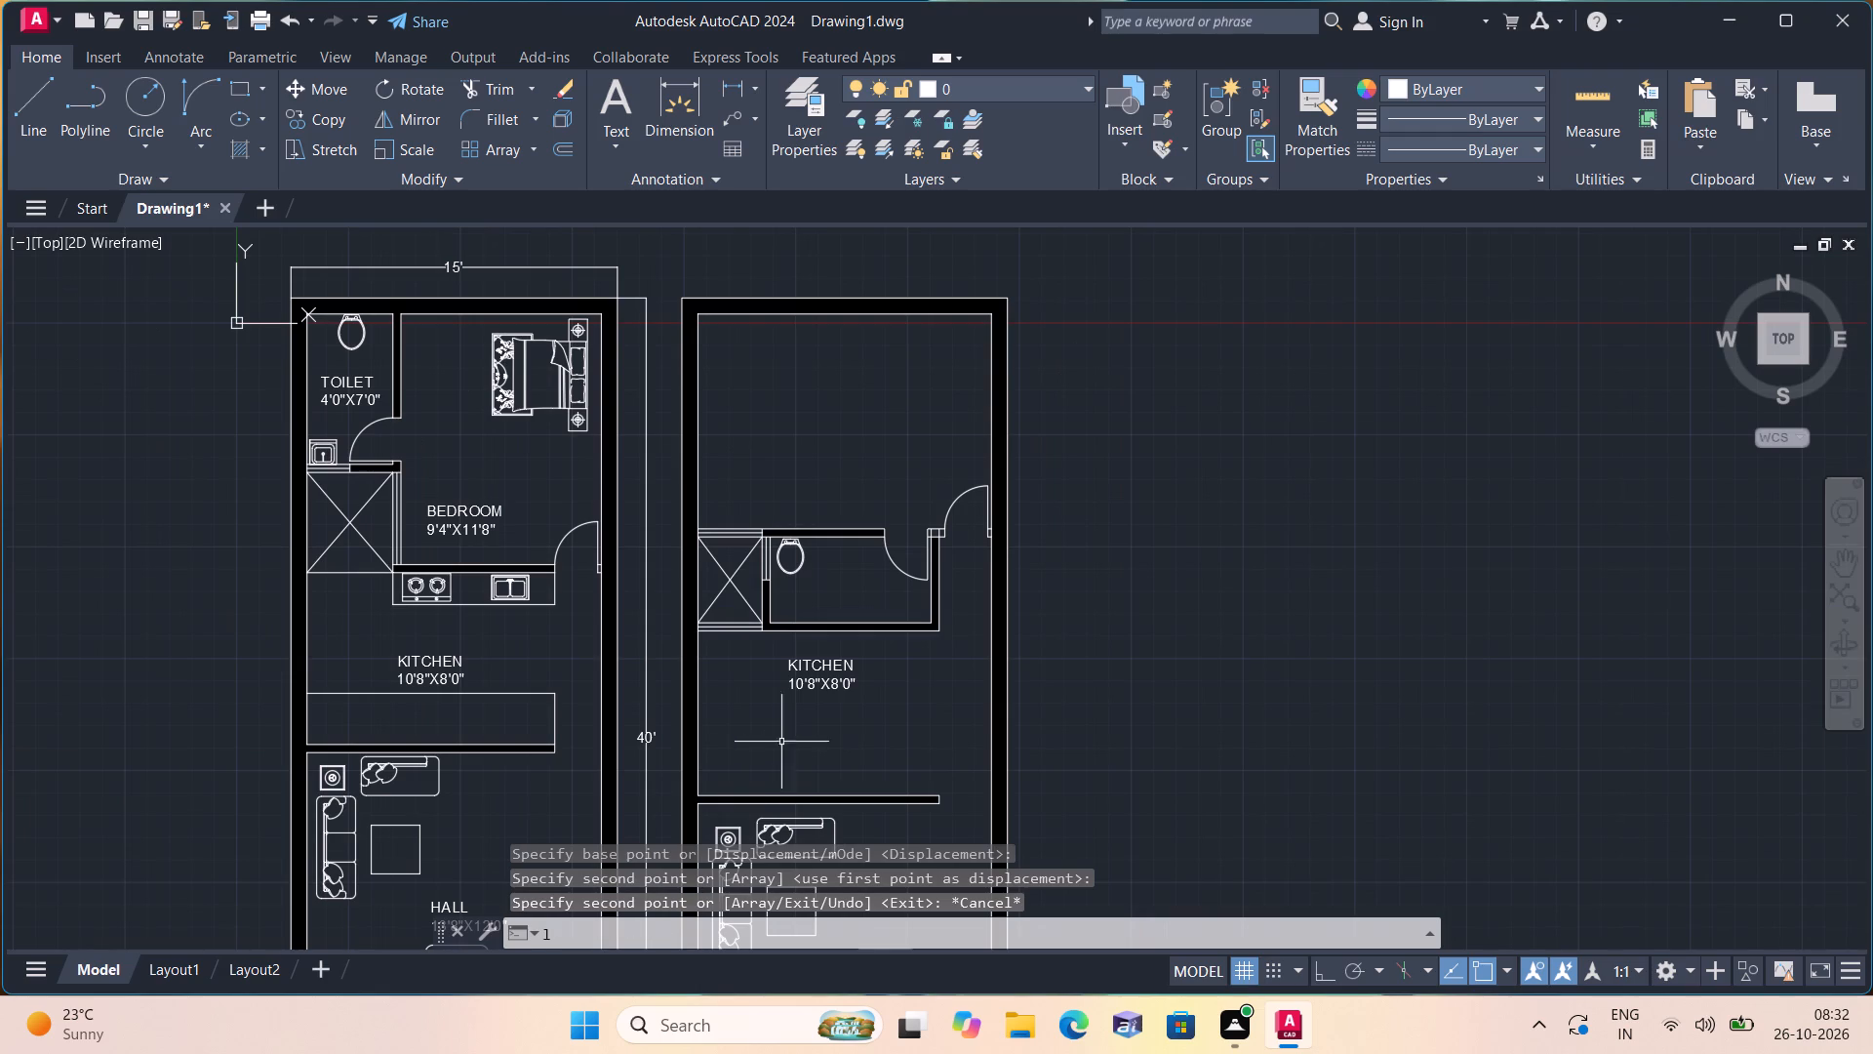
key(space)
scroll(944, 768, up, 1)
click(933, 811)
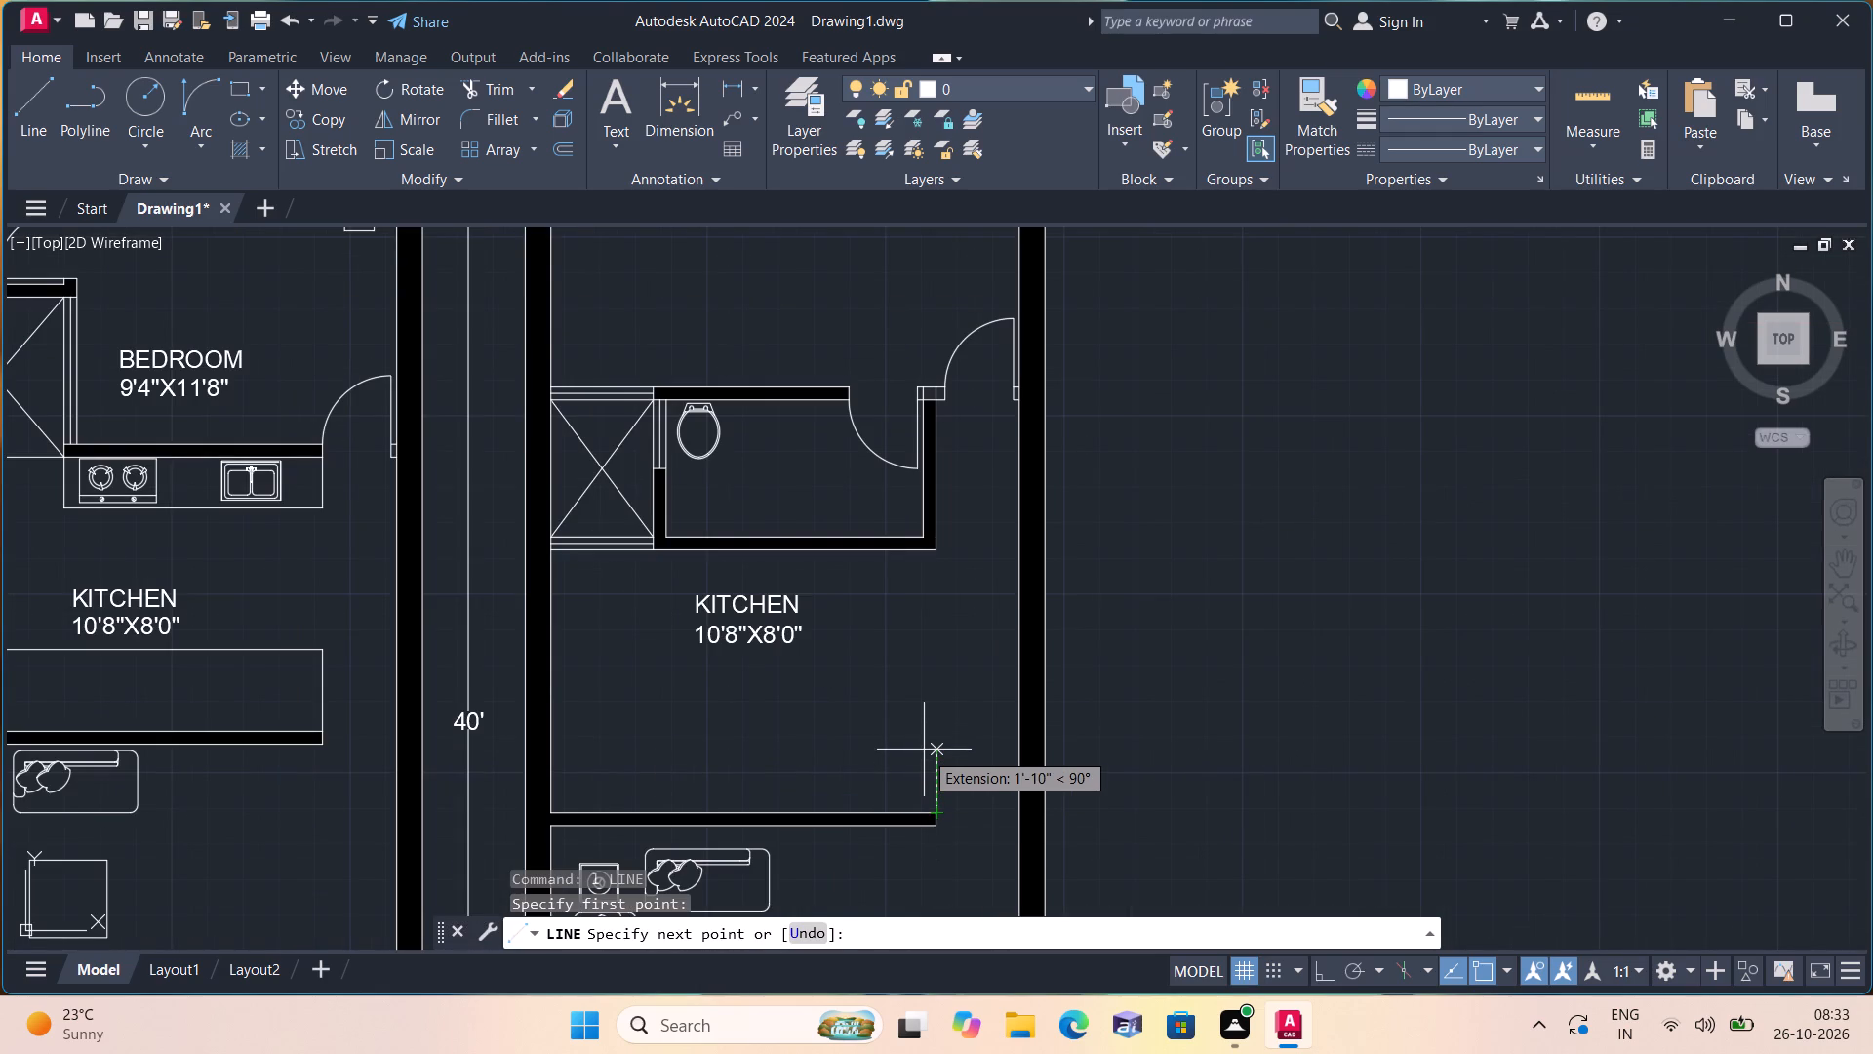
key(F8)
click(923, 747)
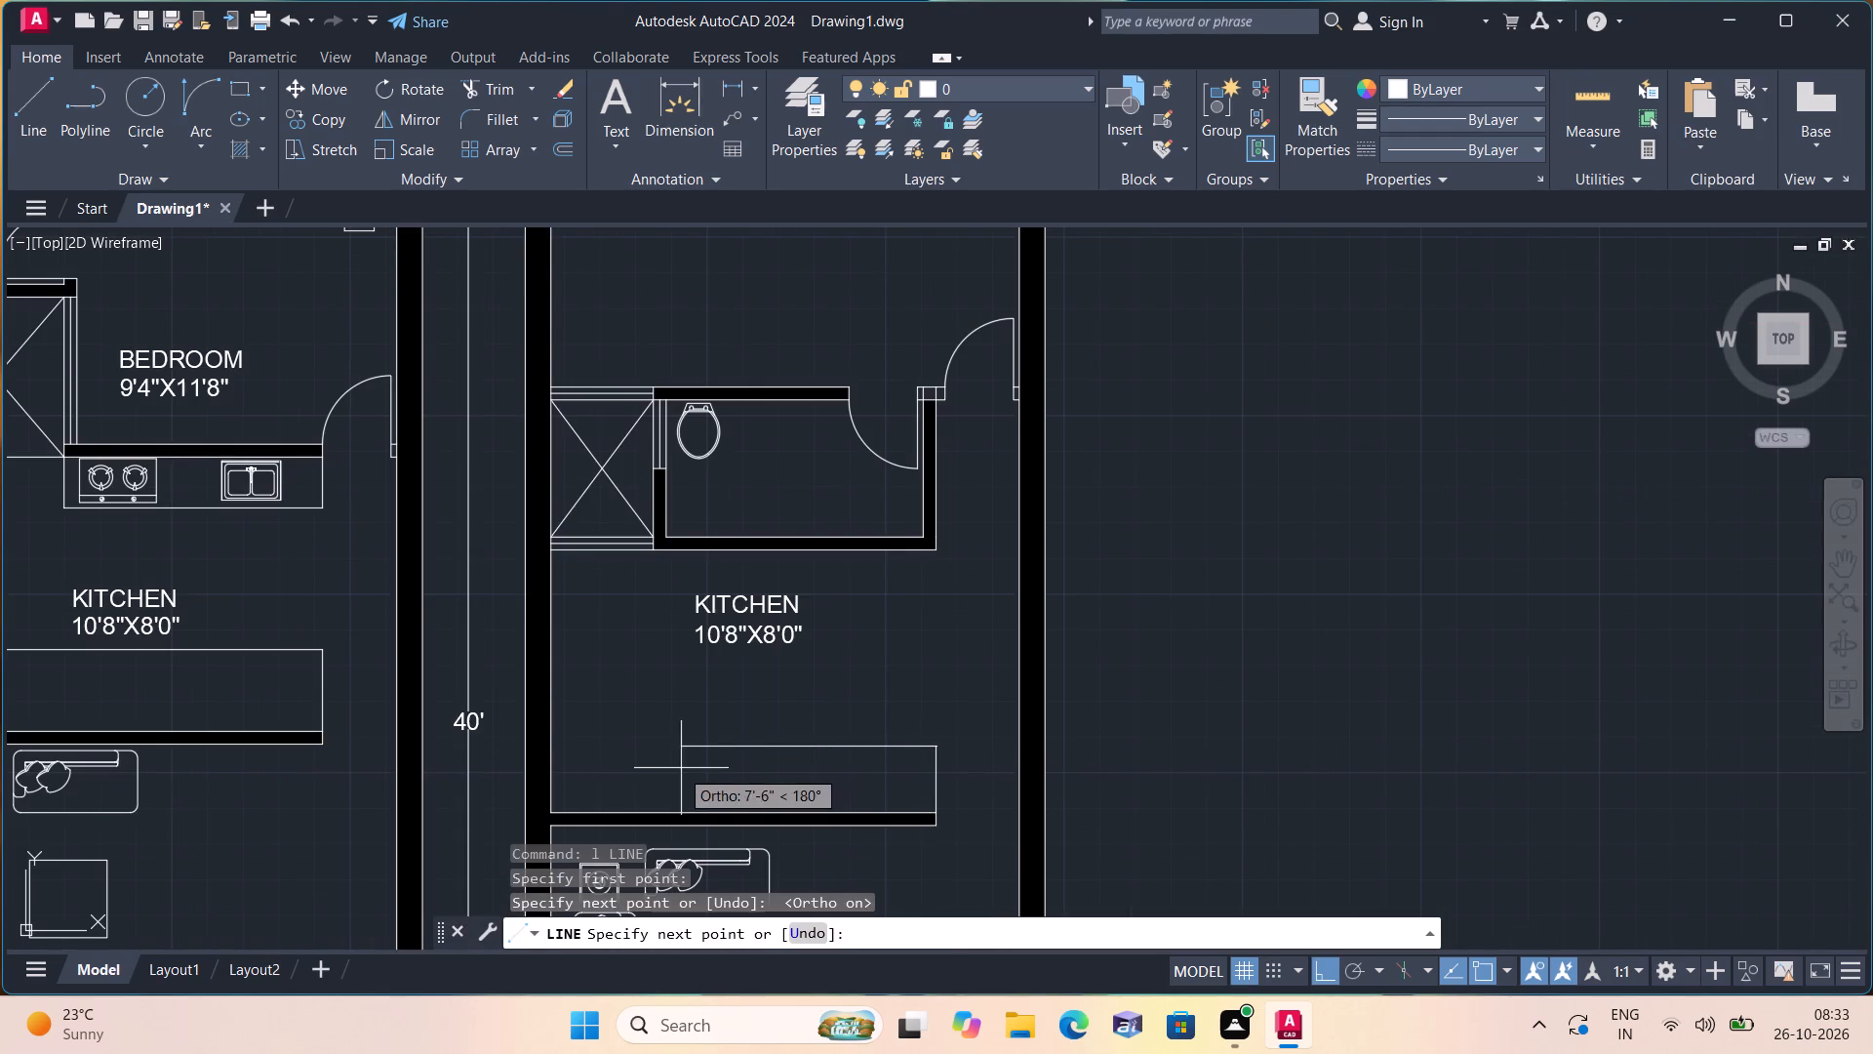
click(558, 749)
key(Escape)
scroll(604, 745, down, 1)
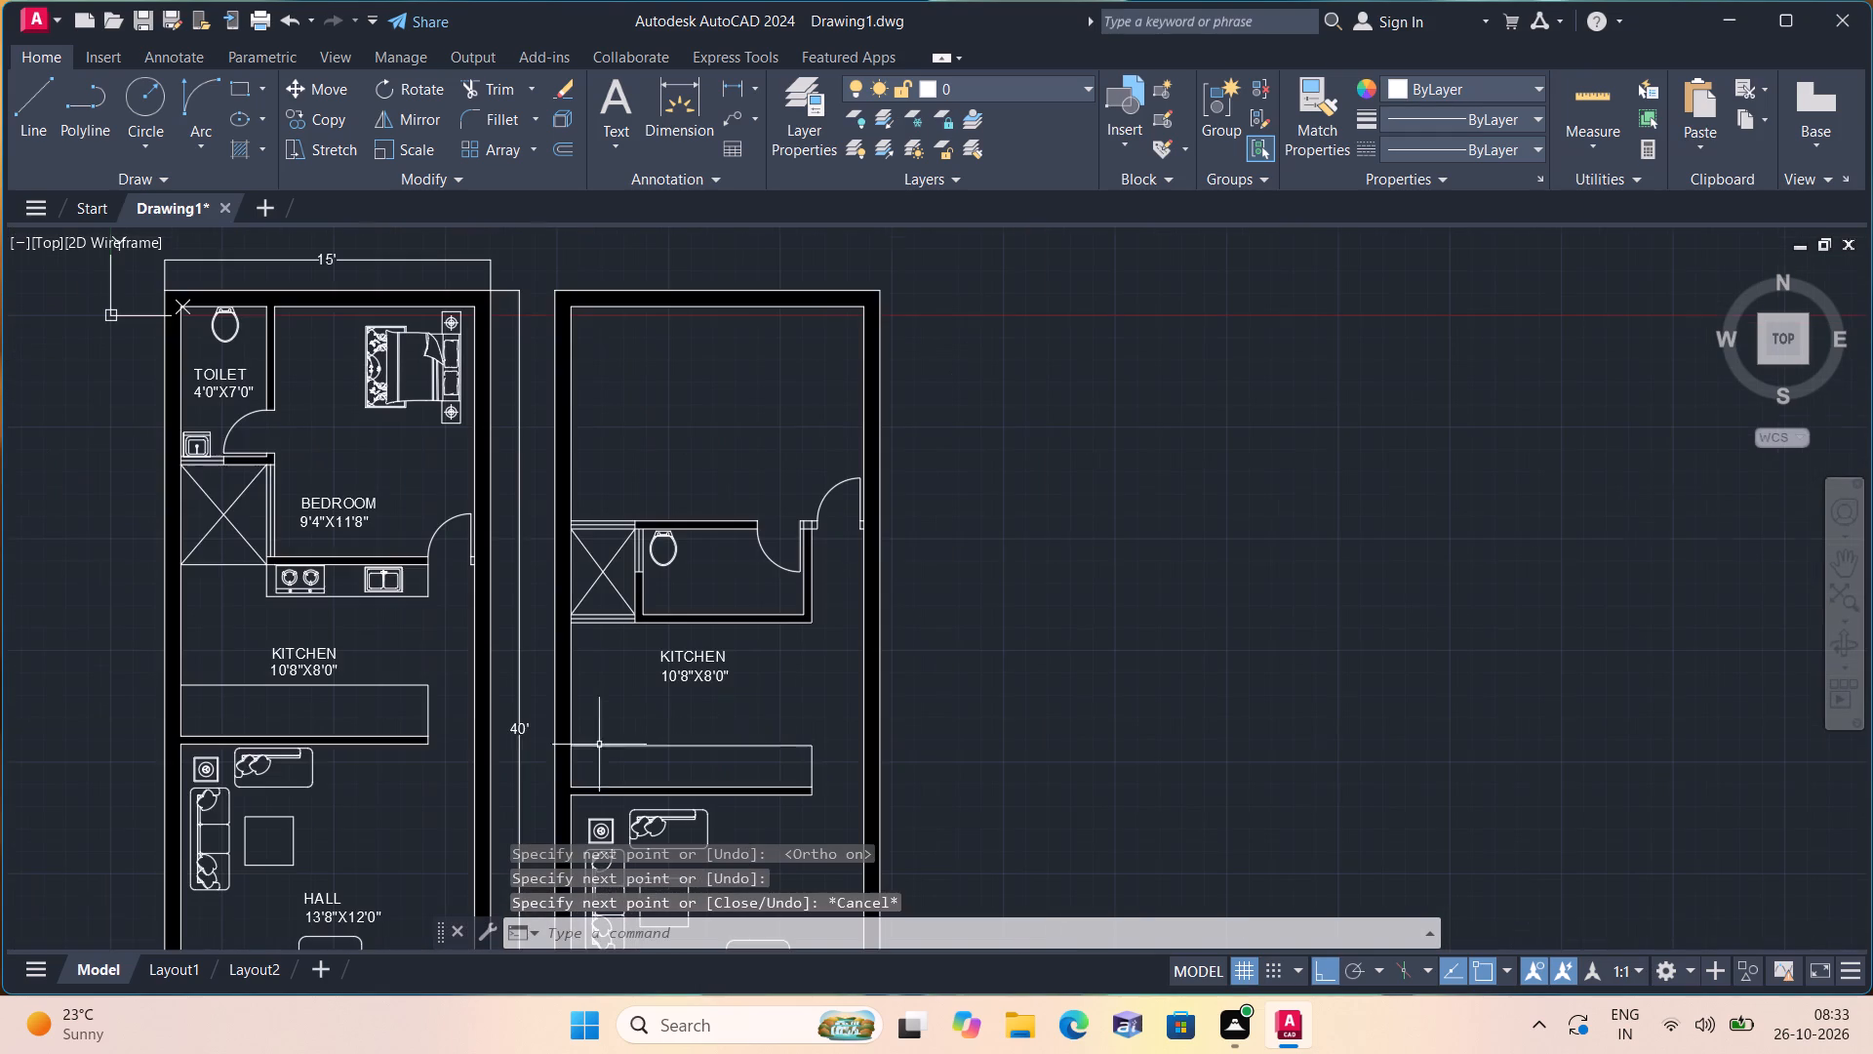
Copy the ground floor plan's bed with side tables, cooktop and kitchen sink together into the empty space beside the second plan.
click(1325, 969)
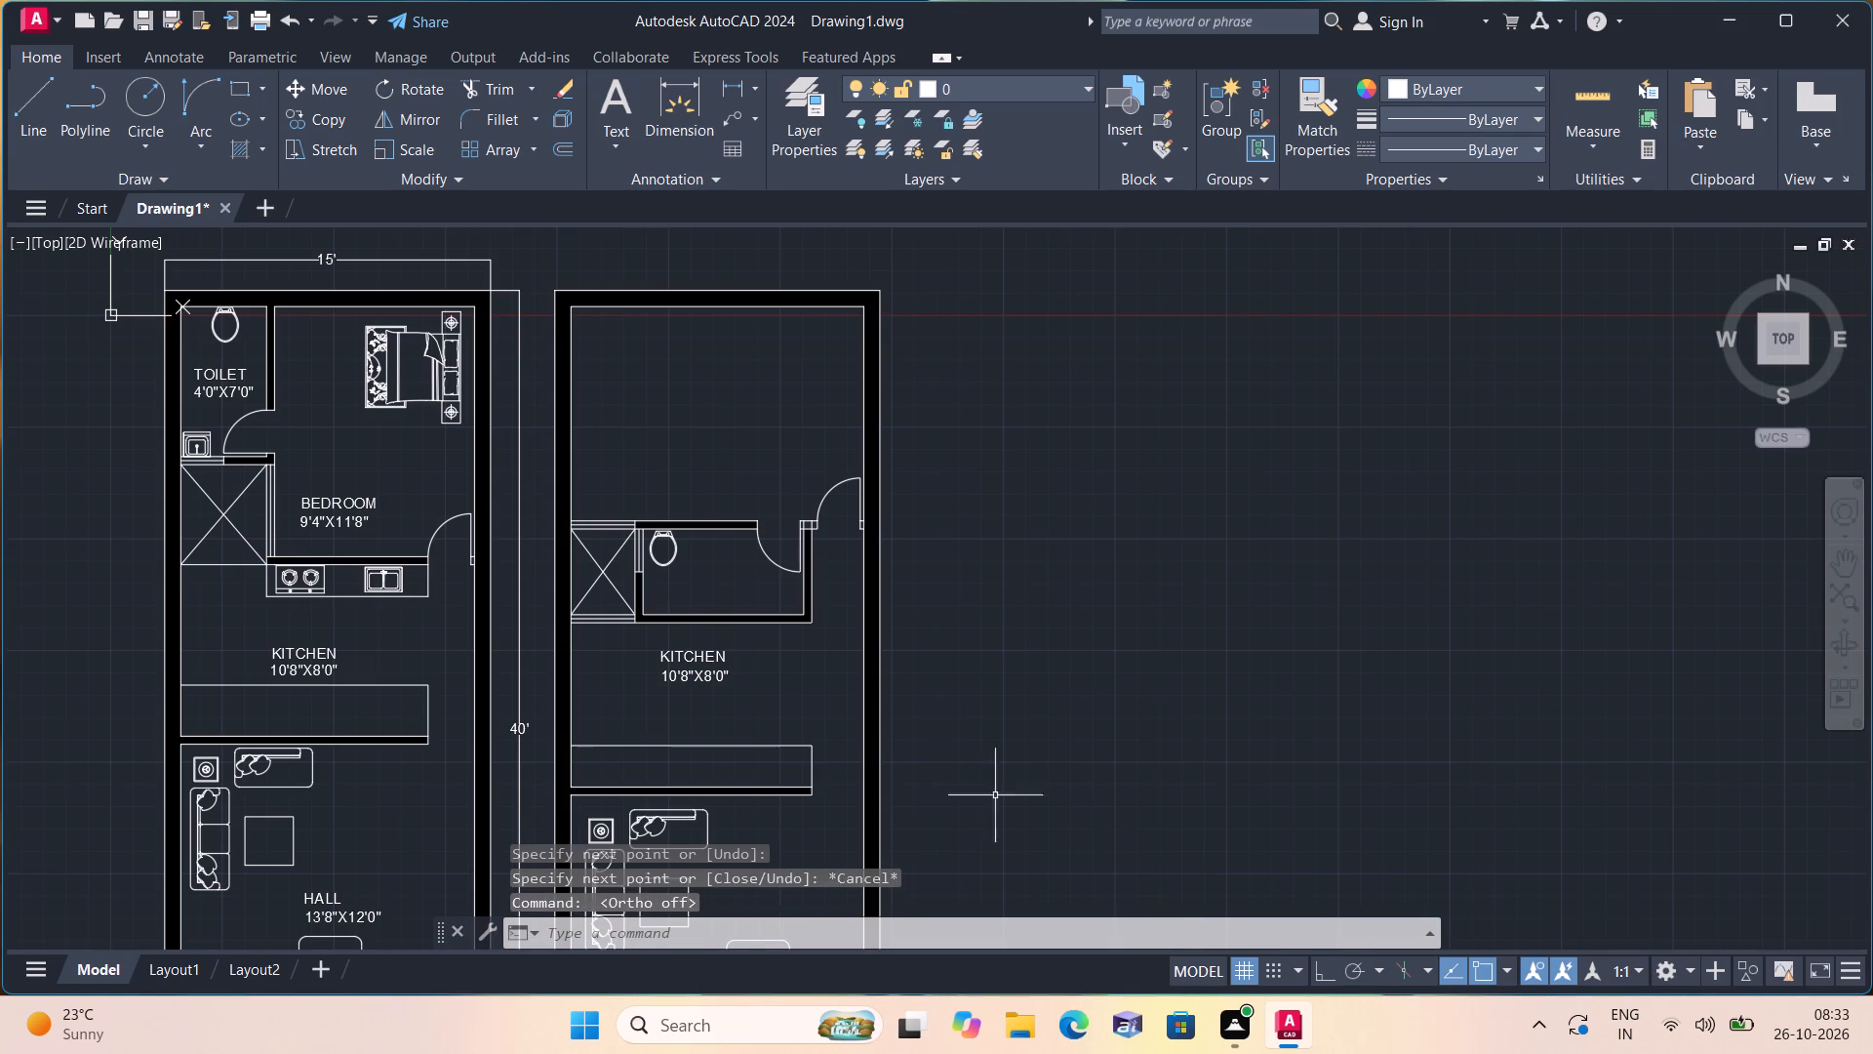
scroll(383, 354, up, 2)
middle_drag(415, 384, 639, 629)
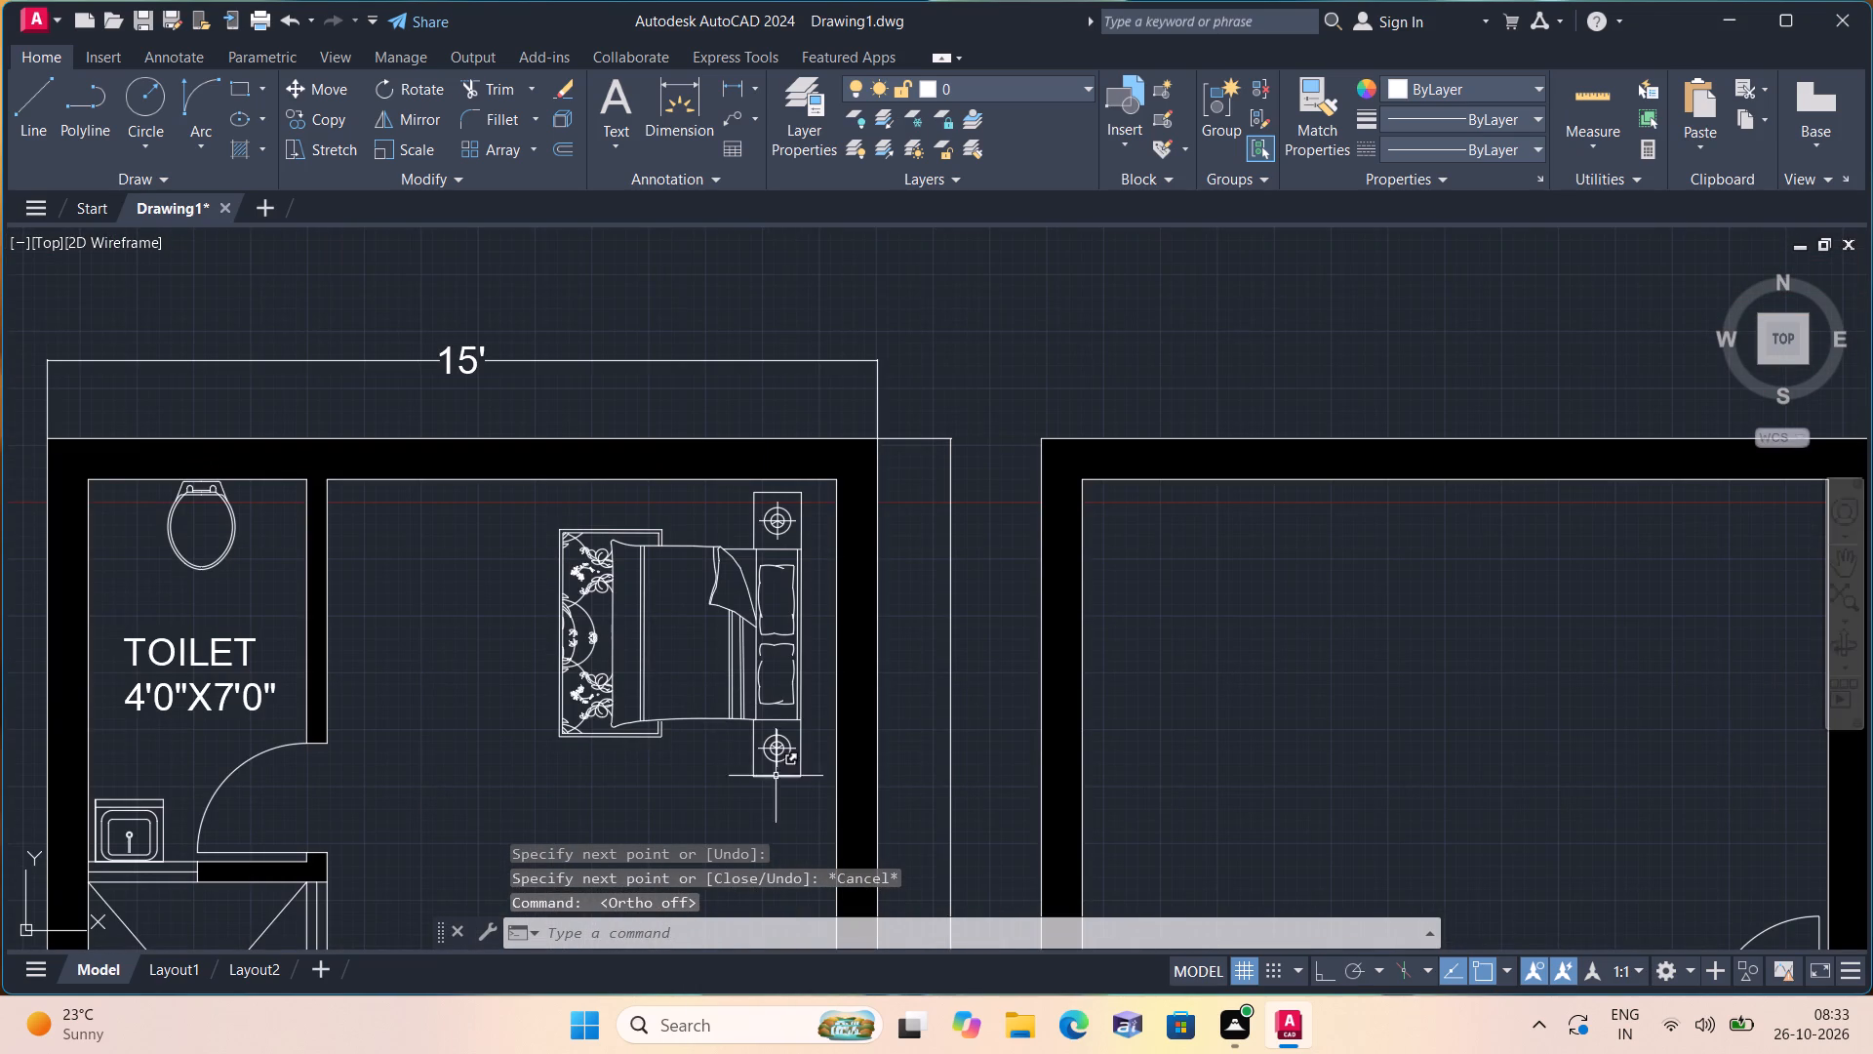
drag(802, 800, 788, 784)
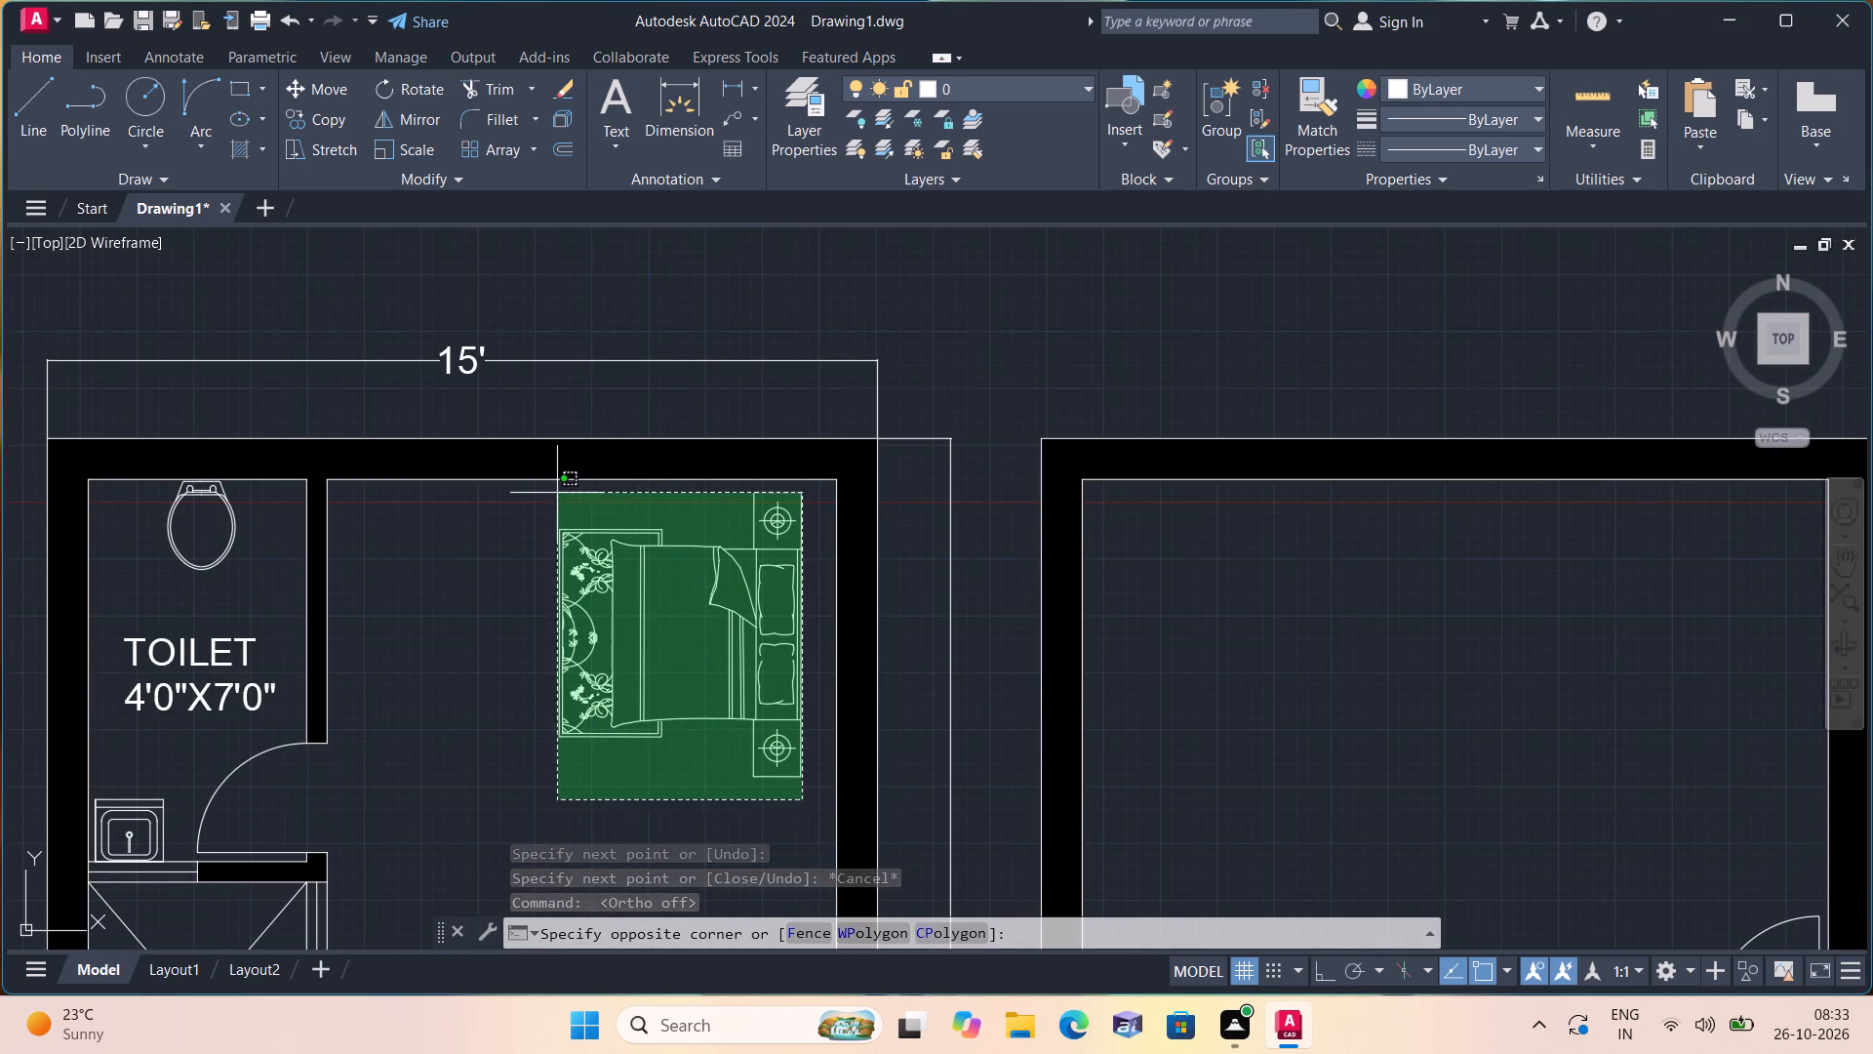
click(547, 493)
scroll(572, 617, down, 1)
middle_drag(572, 623, 570, 394)
scroll(570, 395, down, 1)
scroll(524, 615, up, 5)
click(496, 700)
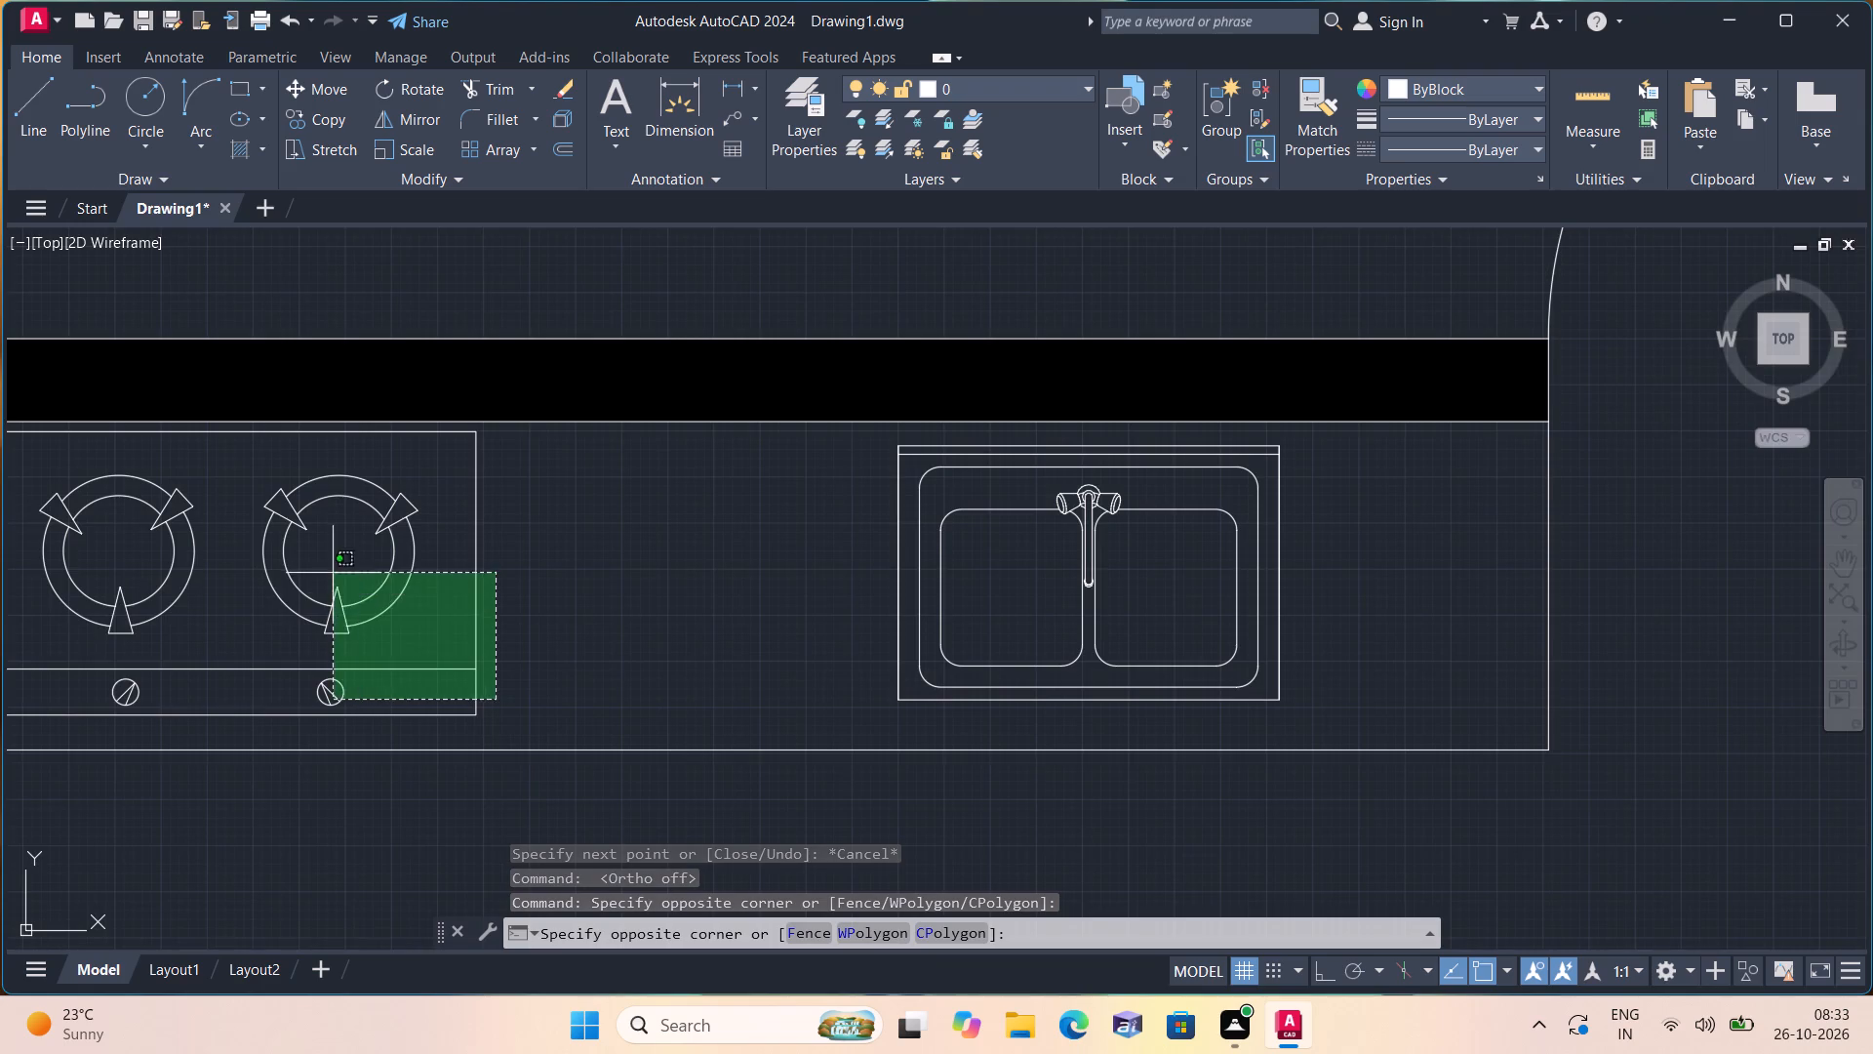
middle_drag(333, 572, 725, 573)
click(346, 434)
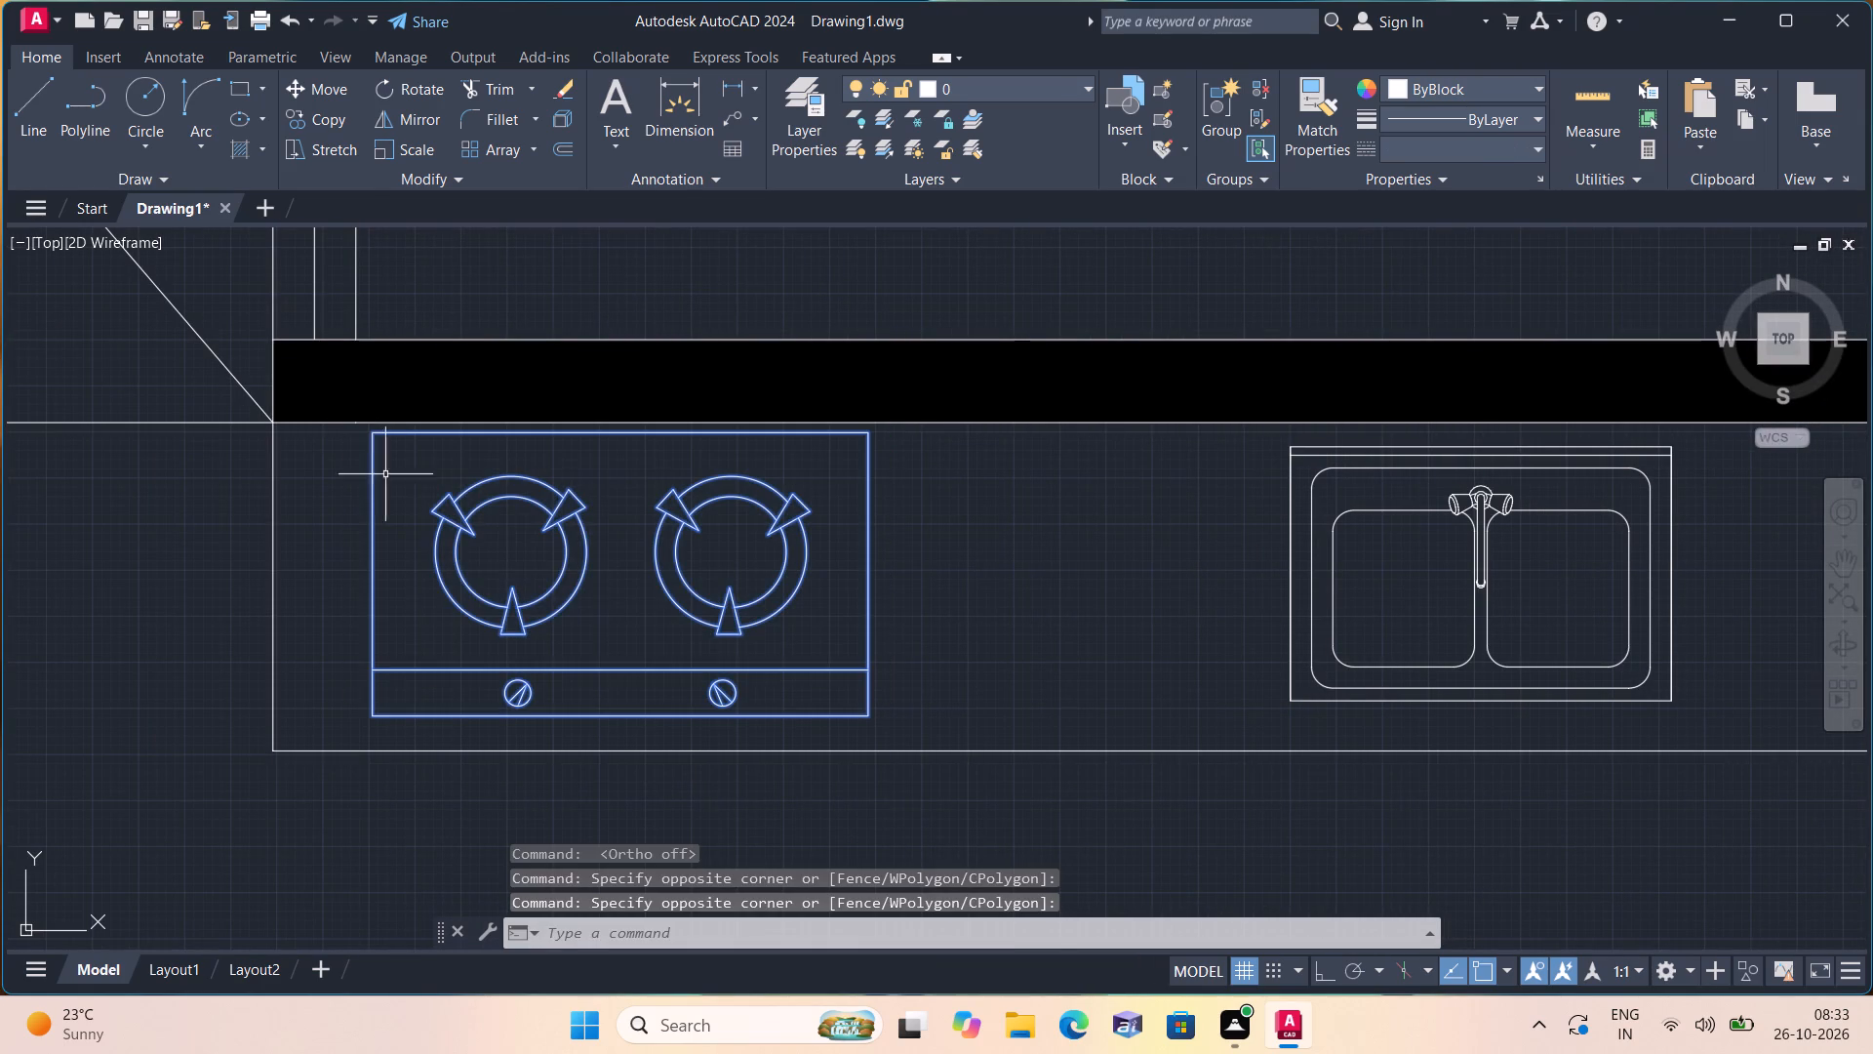
middle_drag(1010, 621, 618, 612)
scroll(628, 612, down, 1)
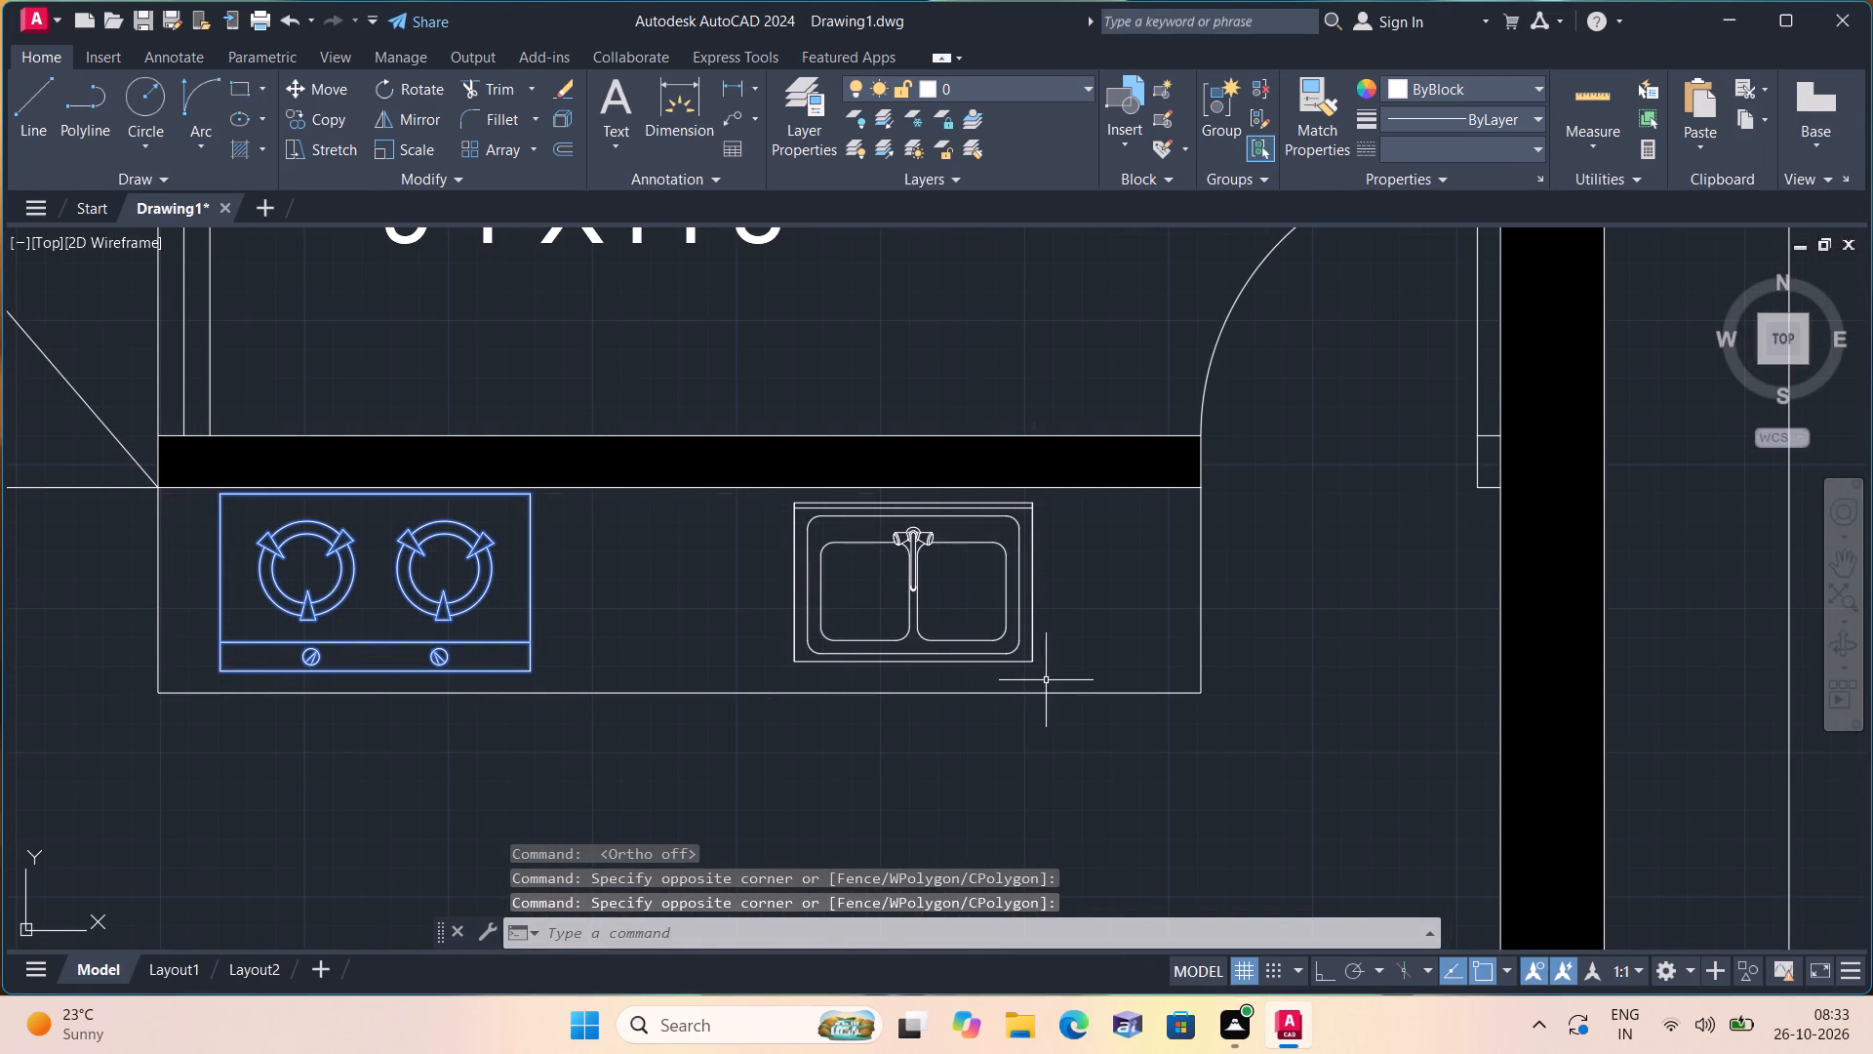
drag(1053, 680, 1044, 664)
click(791, 560)
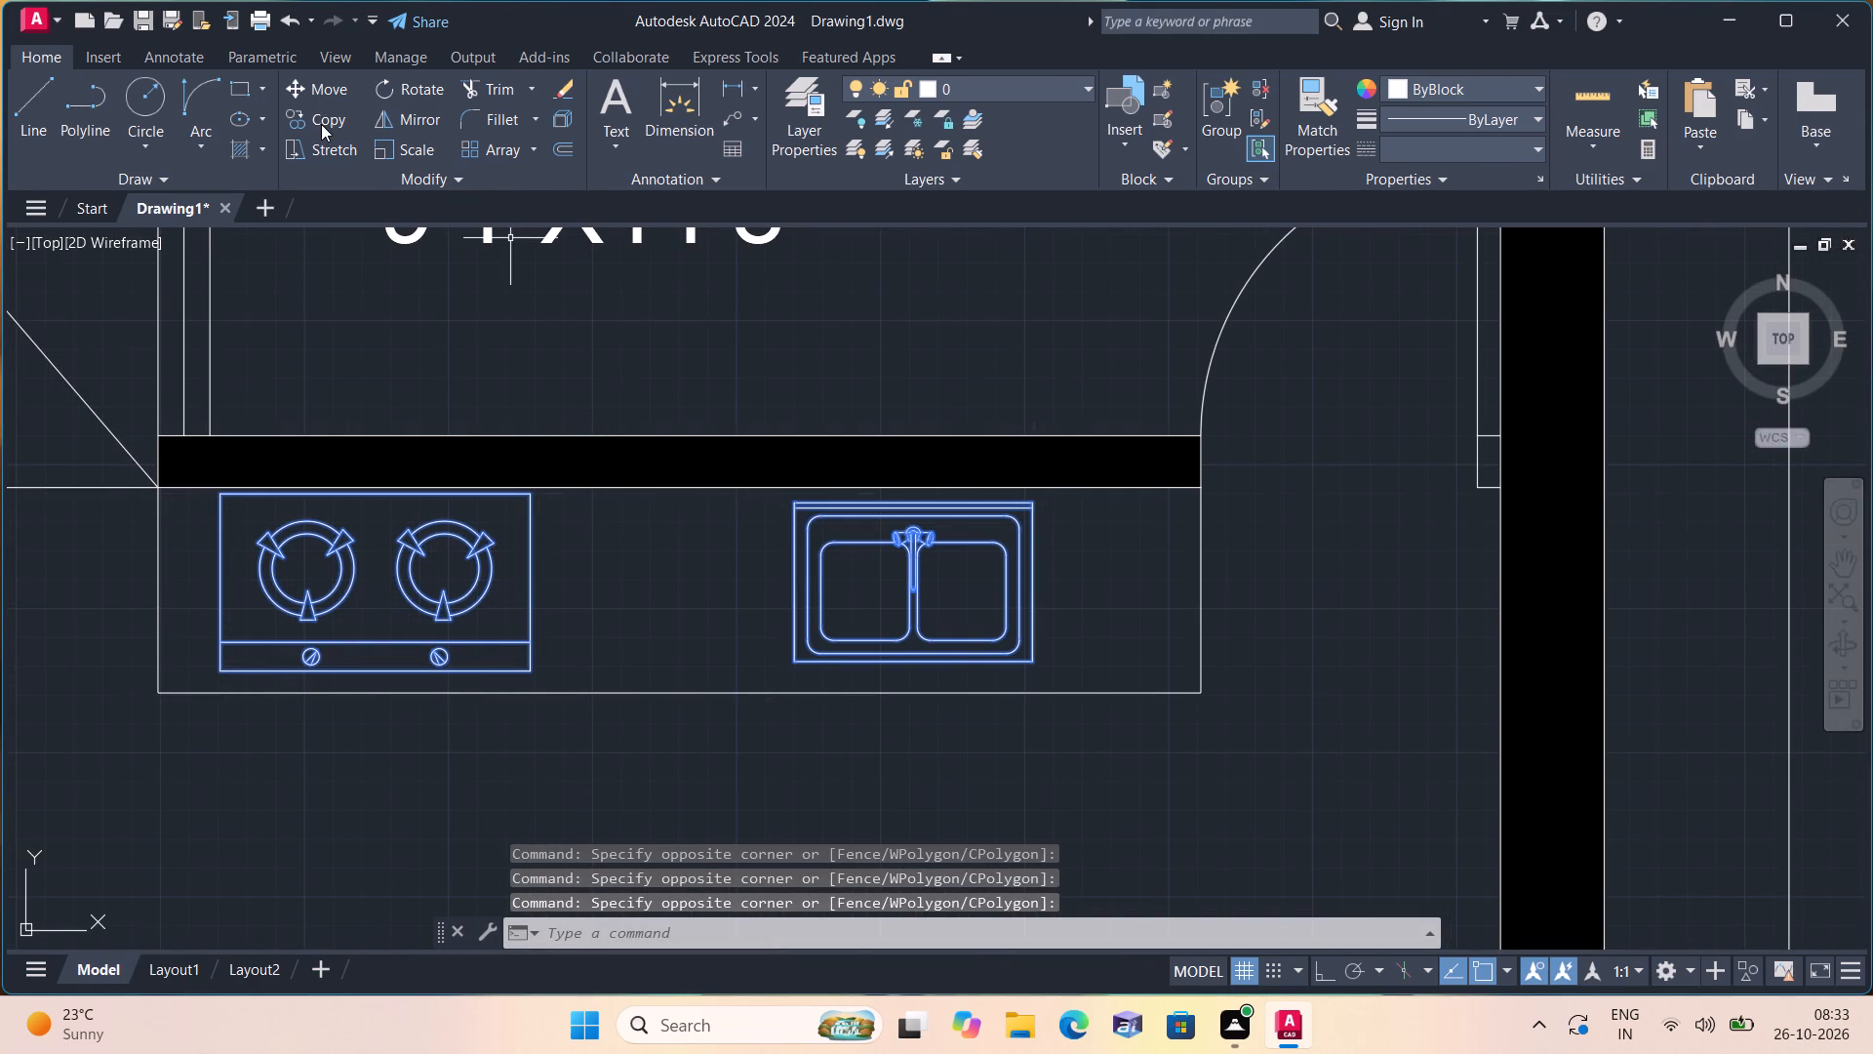
click(321, 124)
scroll(689, 572, down, 1)
click(680, 563)
scroll(869, 515, down, 2)
middle_drag(826, 518, 419, 597)
scroll(810, 522, down, 1)
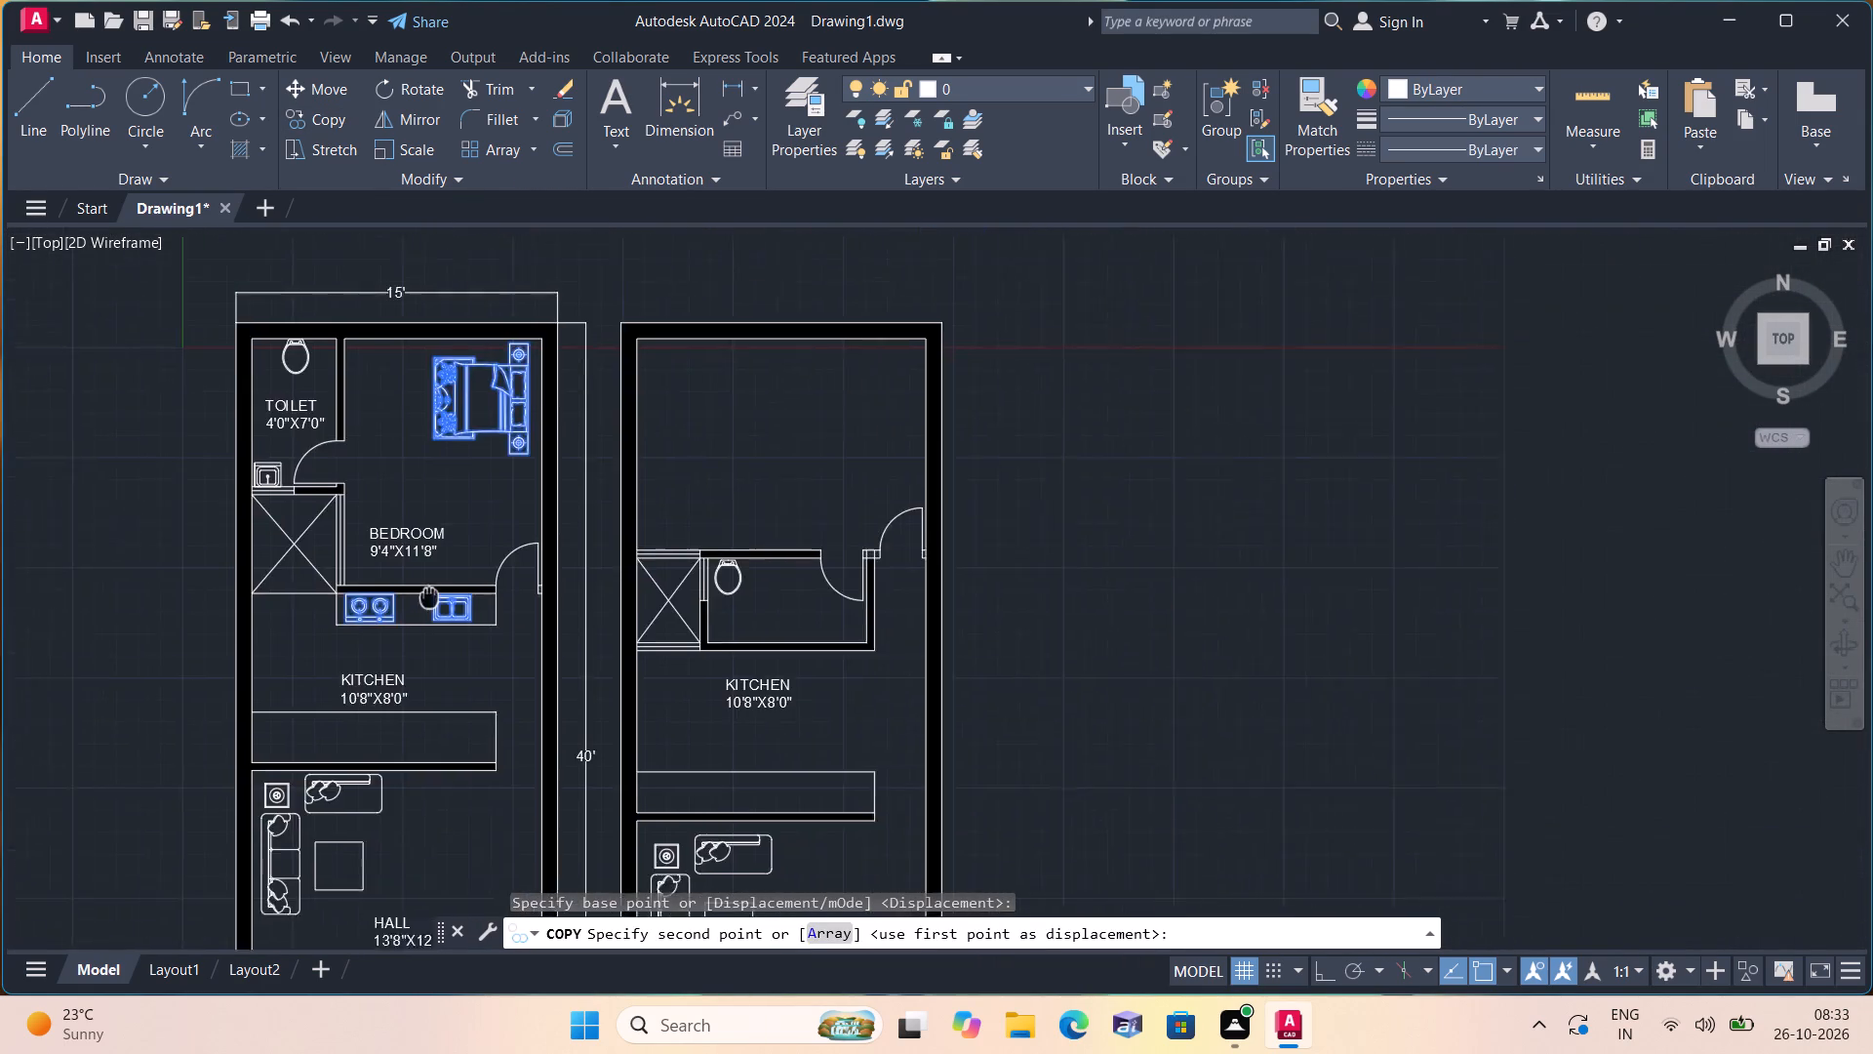
middle_drag(419, 597, 368, 606)
scroll(365, 608, down, 1)
click(983, 627)
key(Escape)
Mirror the copied cooktop and sink about a horizontal line just below them using Ortho, erasing the source objects.
scroll(983, 624, up, 1)
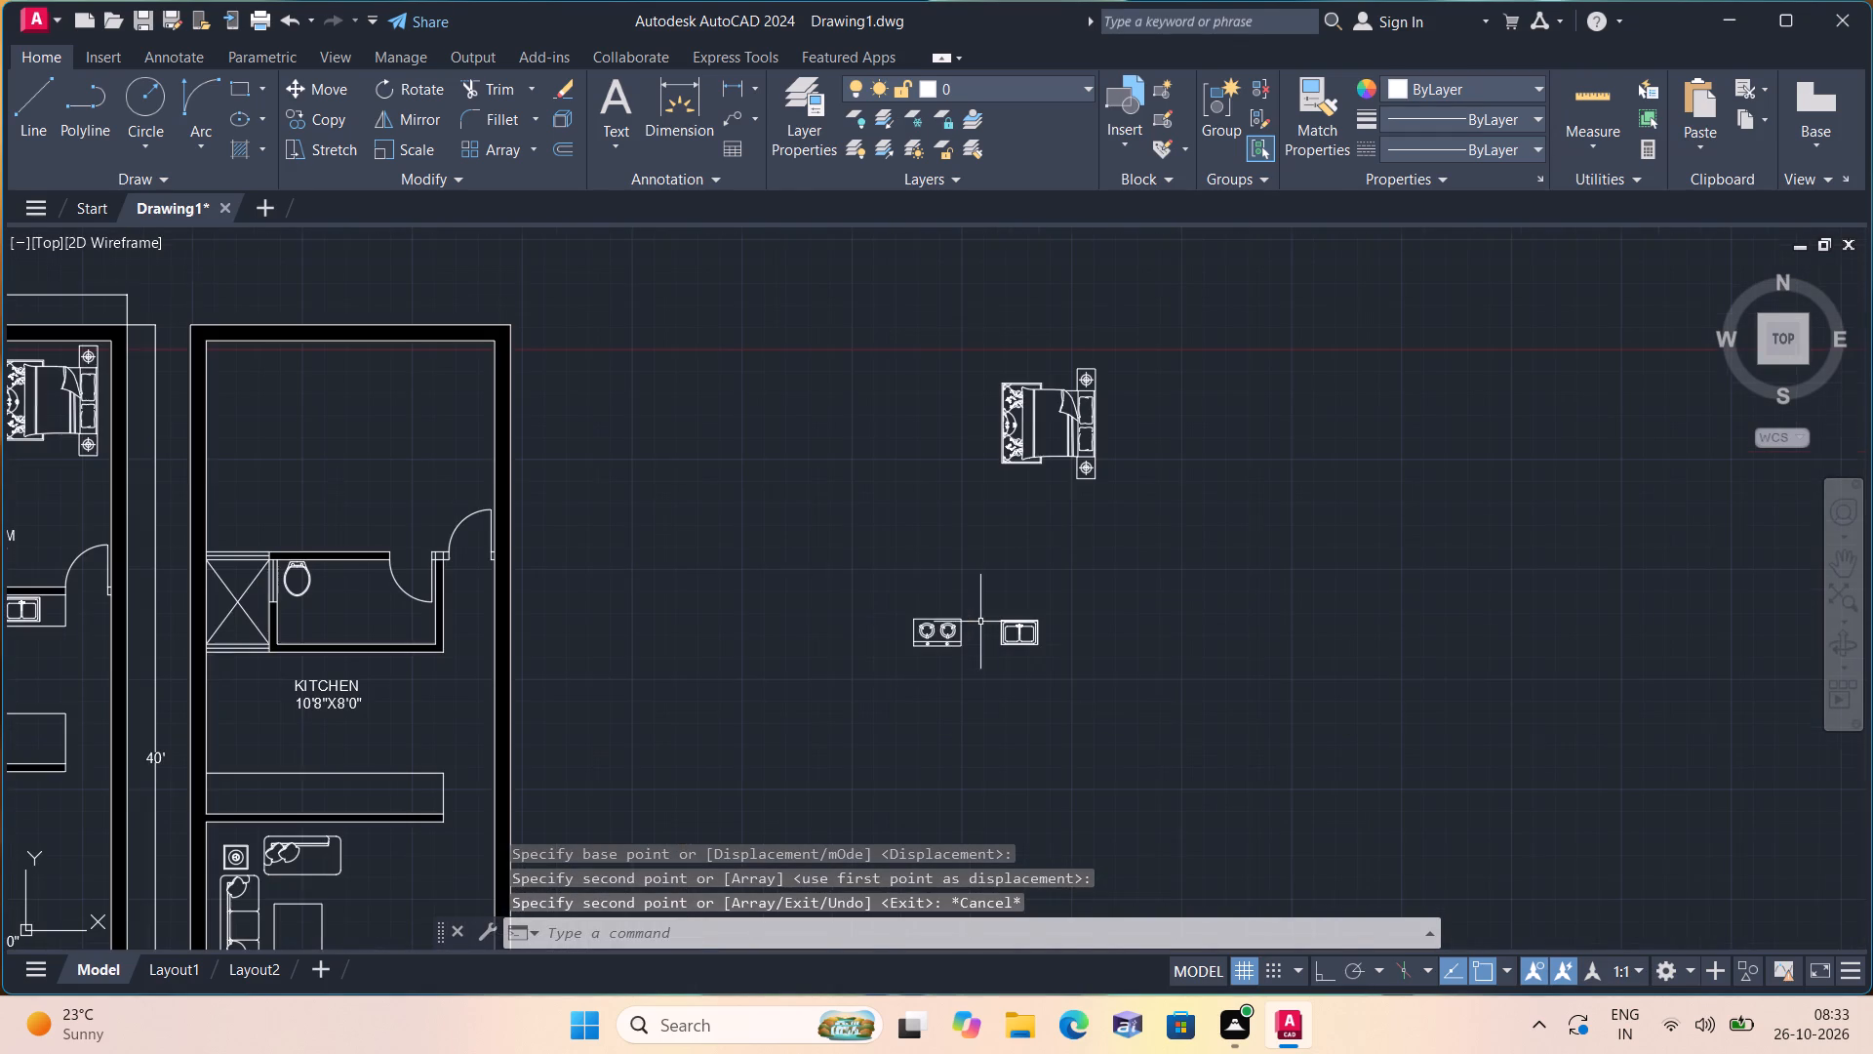
click(838, 603)
click(1183, 708)
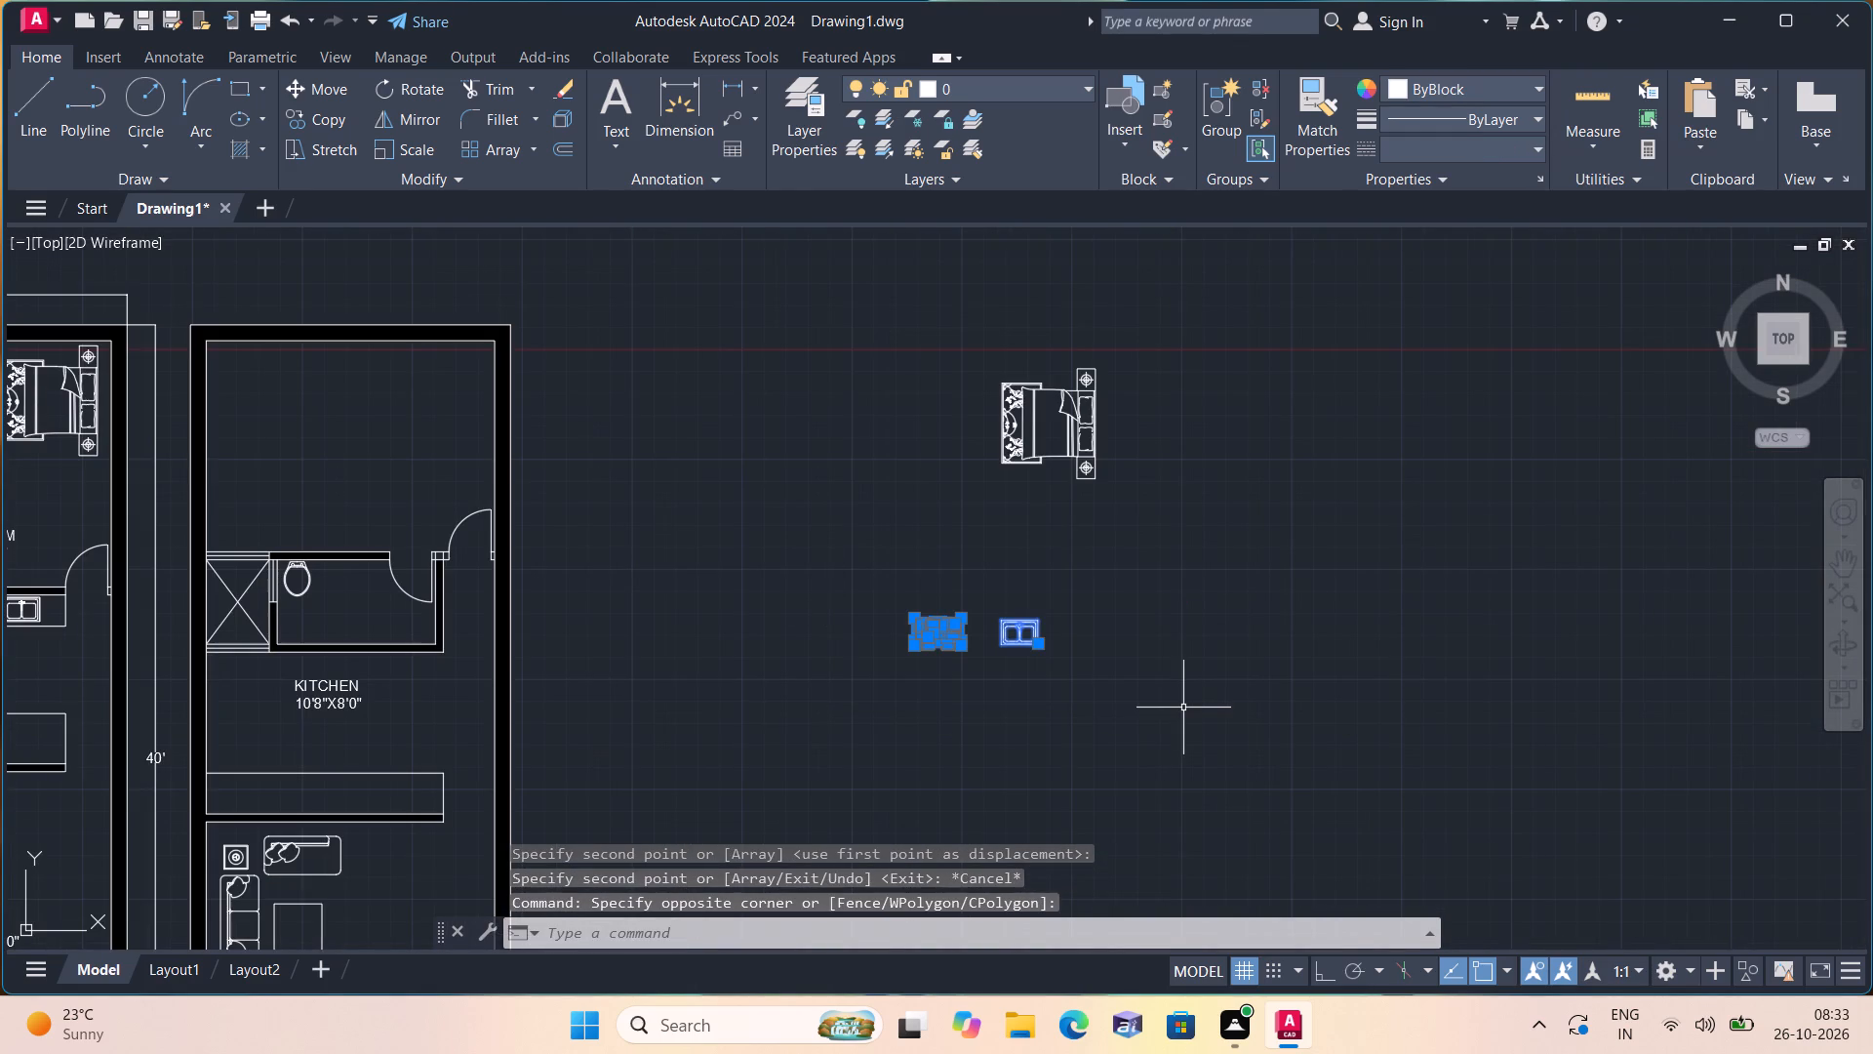
key(F8)
click(399, 114)
drag(932, 685, 949, 688)
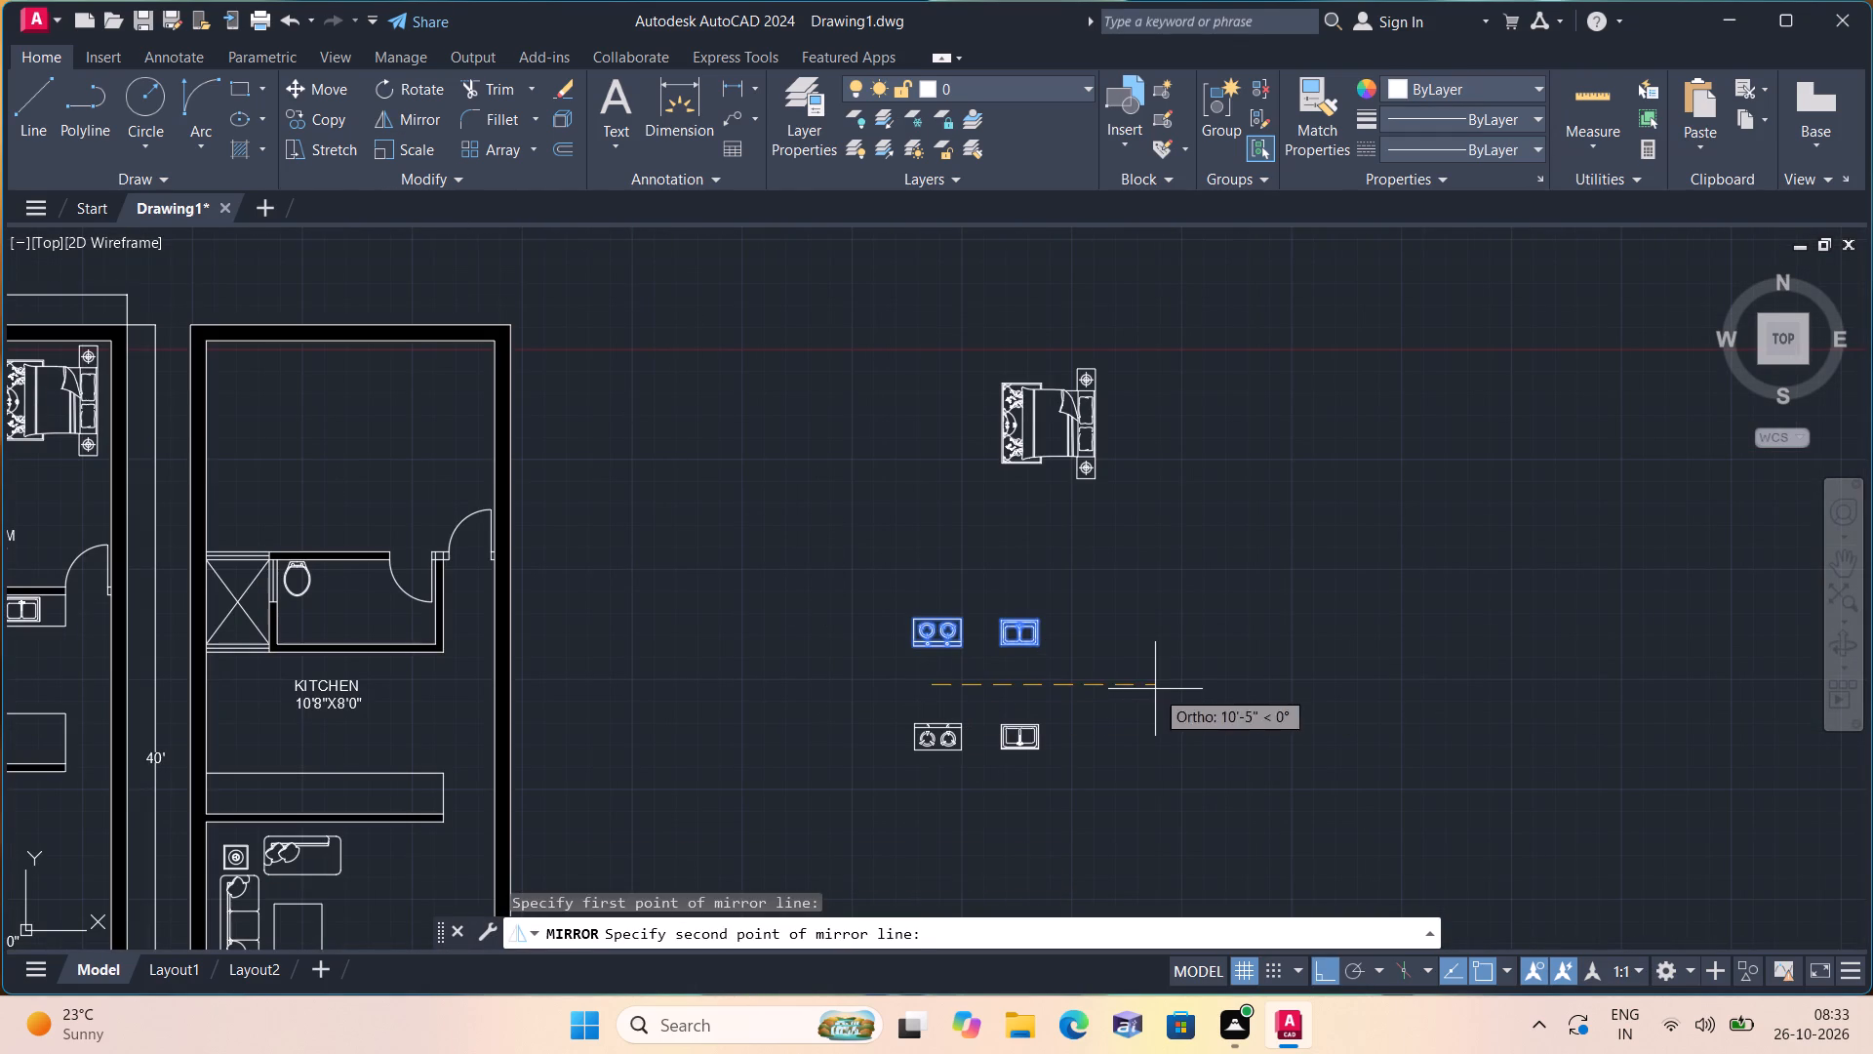
click(1155, 689)
key(n)
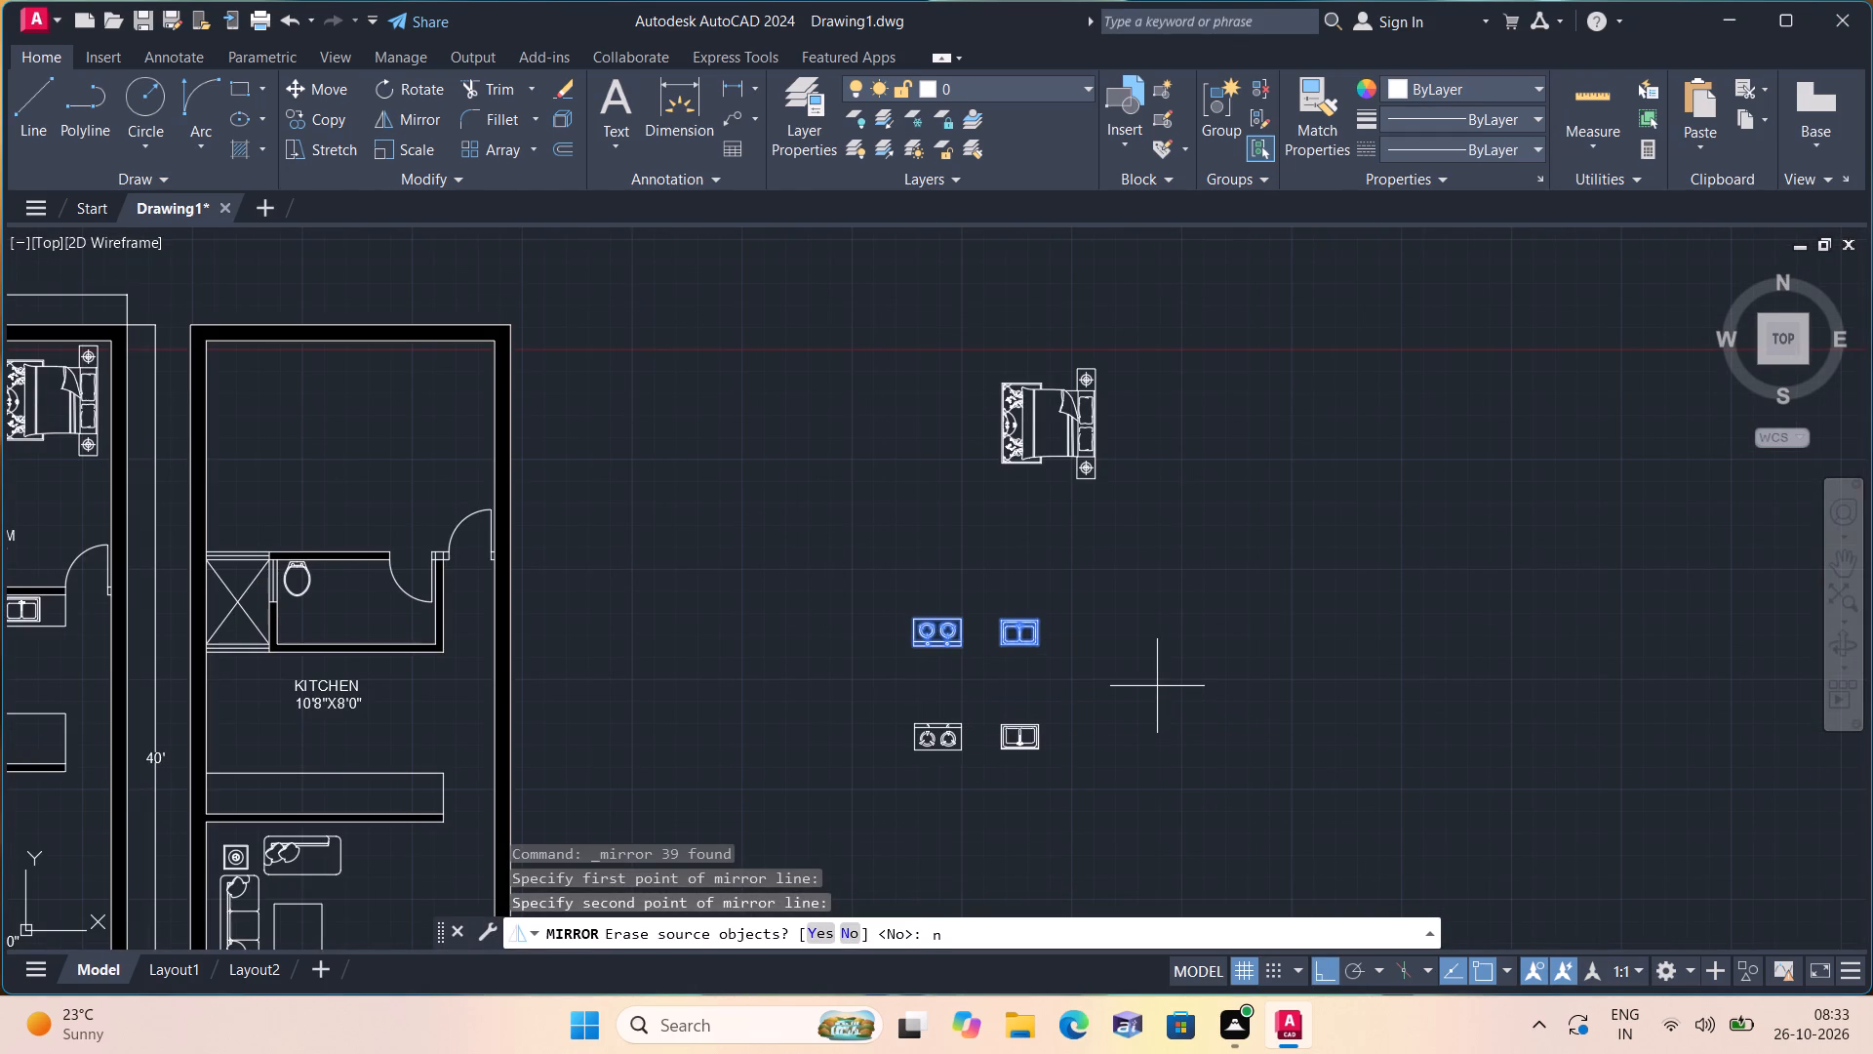
key(BackSpace)
text(y)
key(space)
Rotate the copied bed 90° counterclockwise so that its headboard and side tables face the top.
drag(945, 337, 1021, 448)
click(1232, 567)
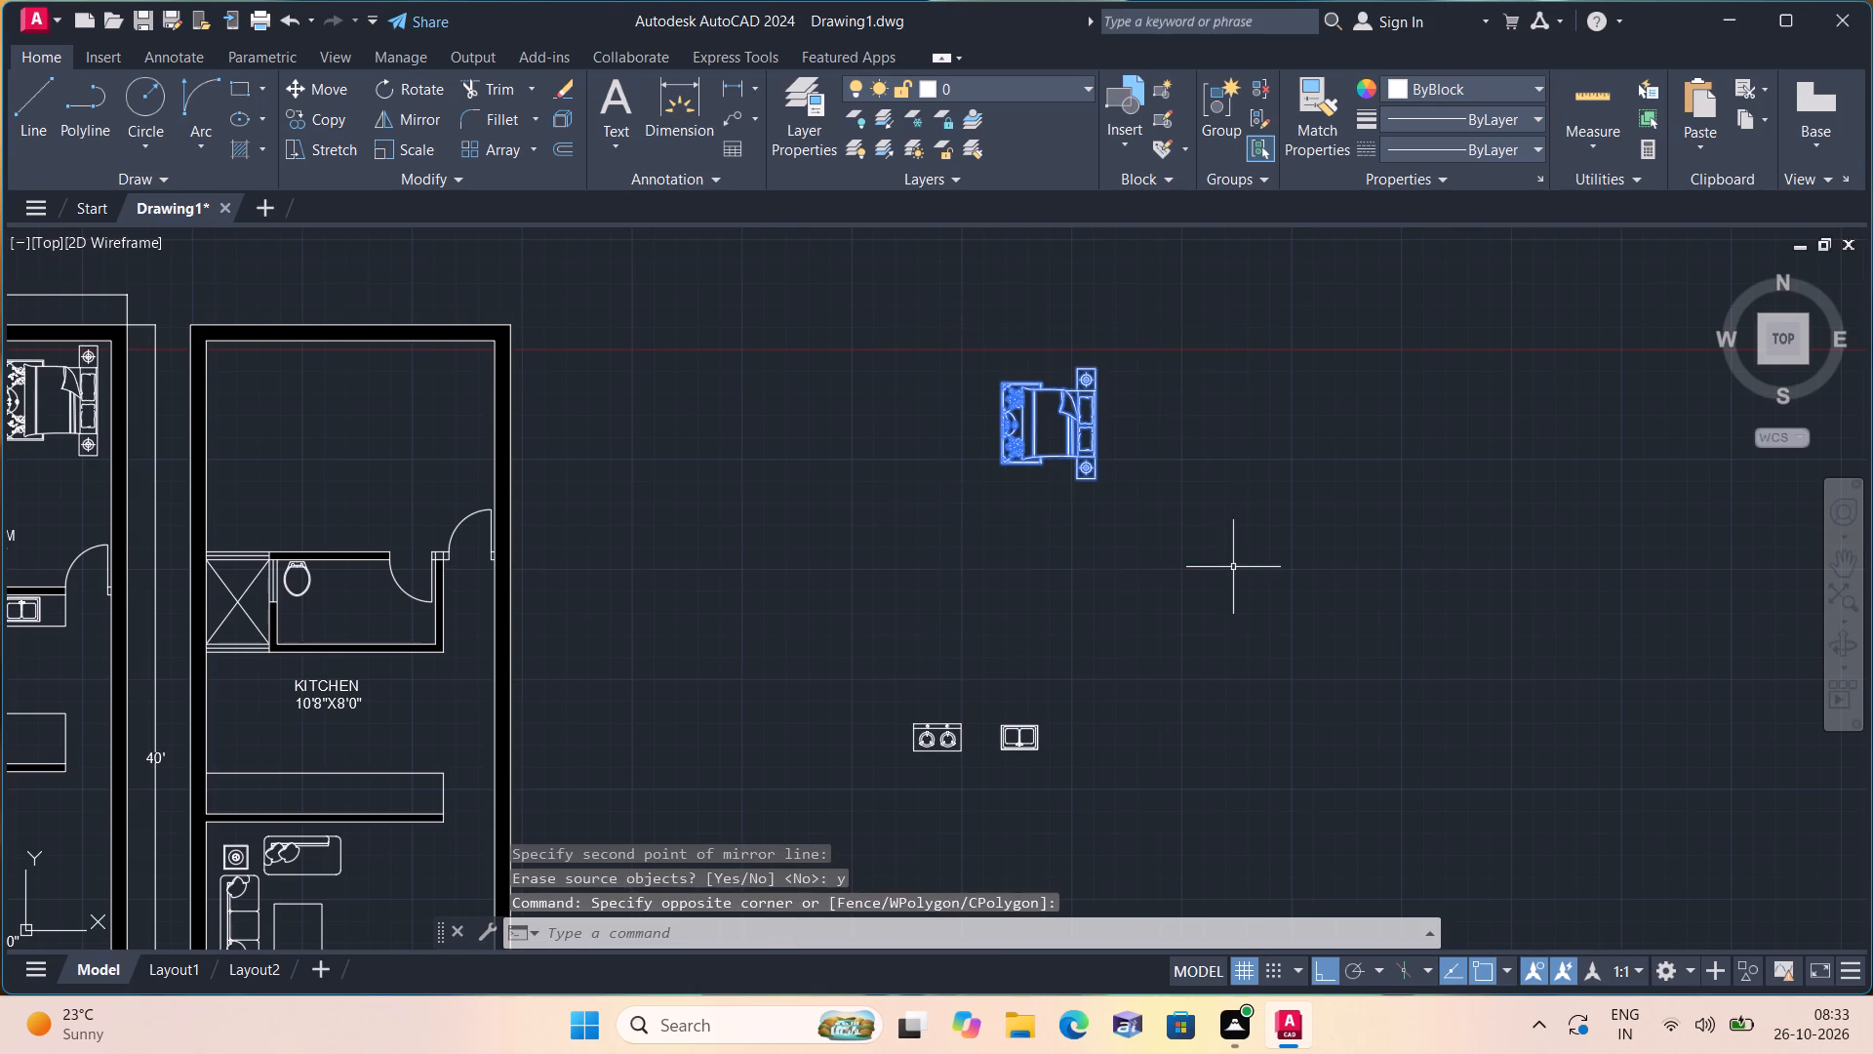
click(406, 91)
drag(938, 507, 953, 448)
click(955, 345)
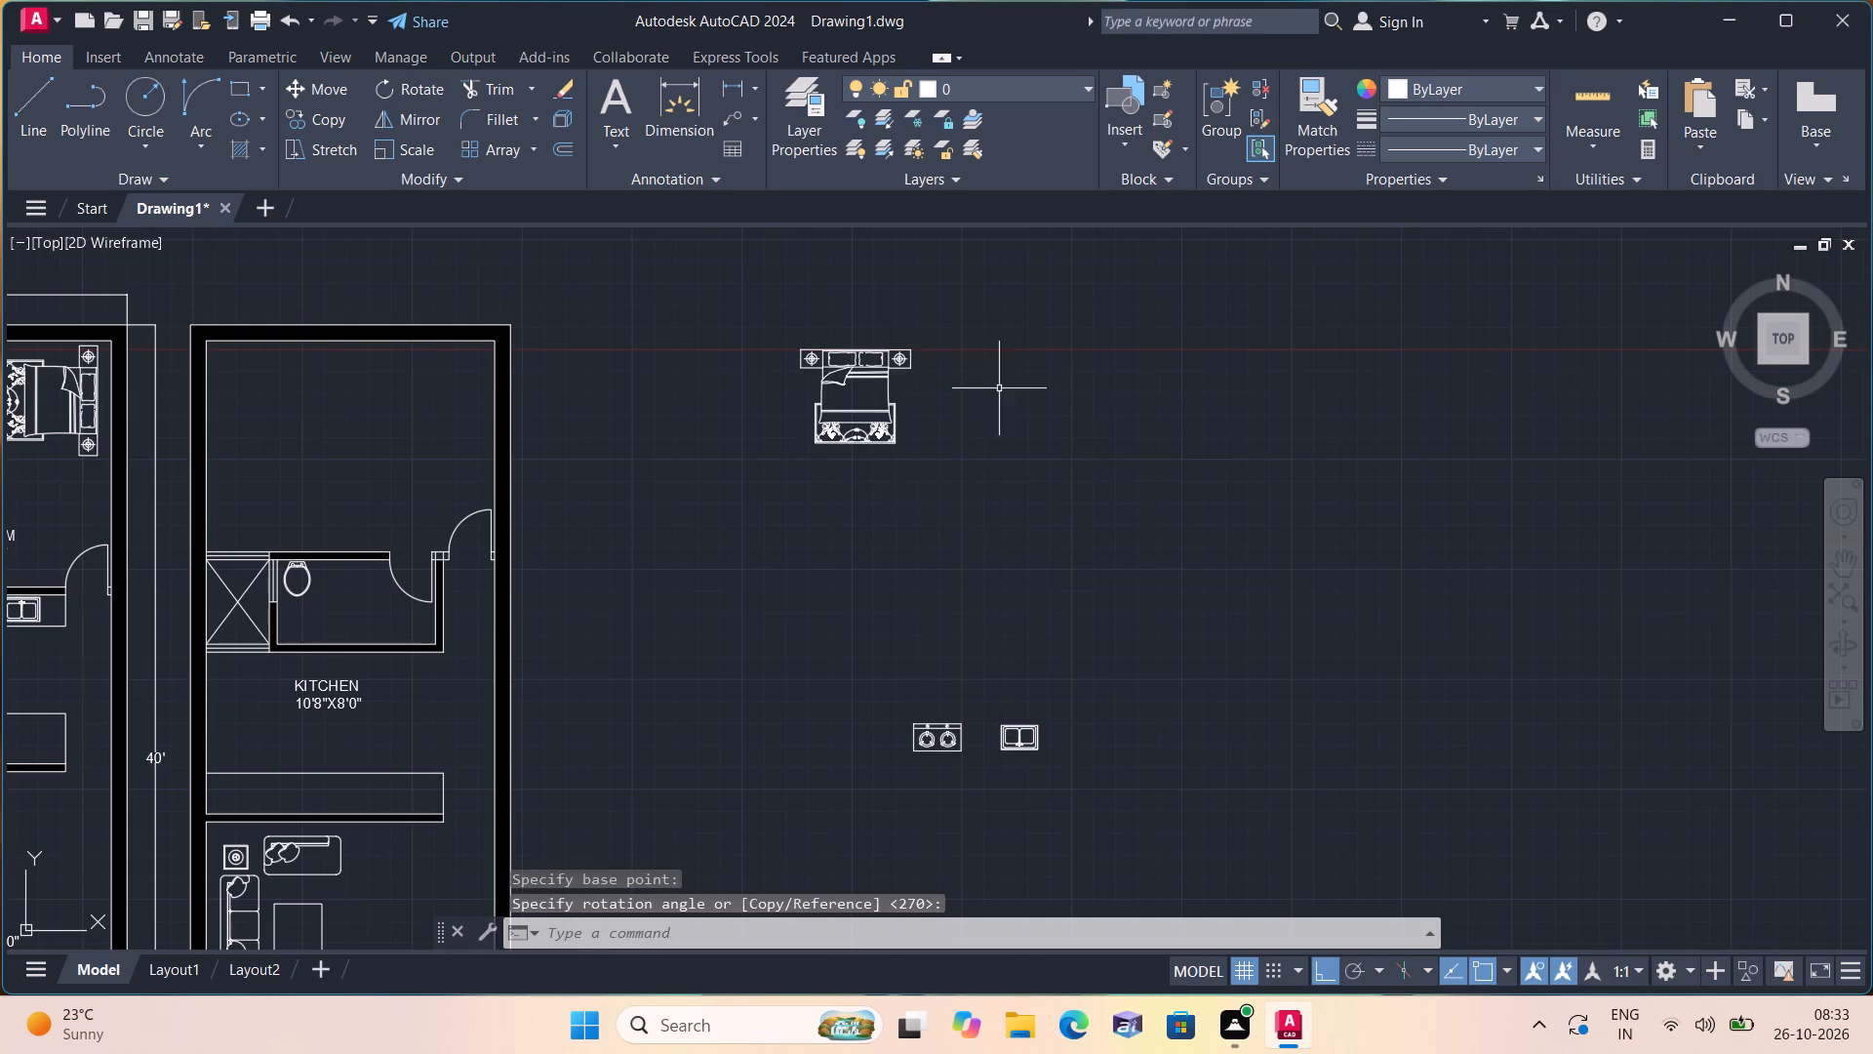
Copy the armchair from the second plan's front room straight across into the empty space beside the plan.
scroll(1049, 433, down, 1)
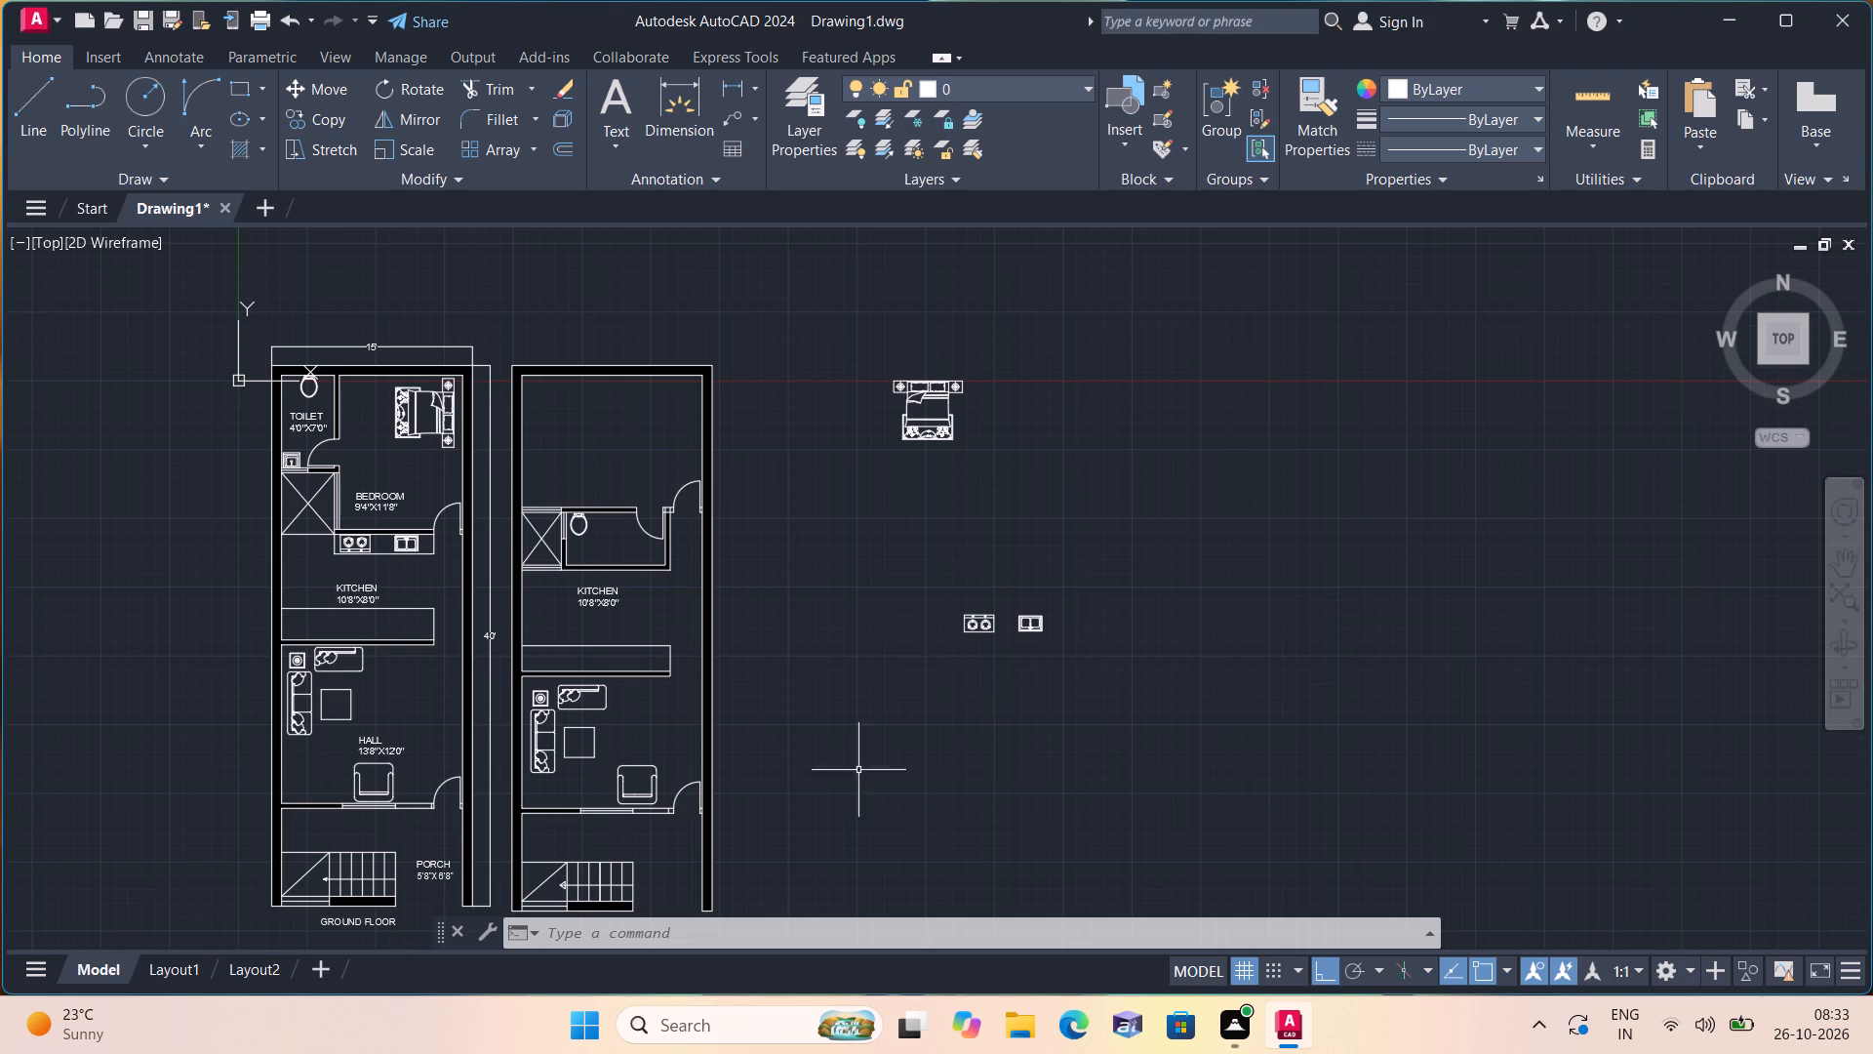
scroll(657, 802, up, 2)
click(673, 801)
click(547, 712)
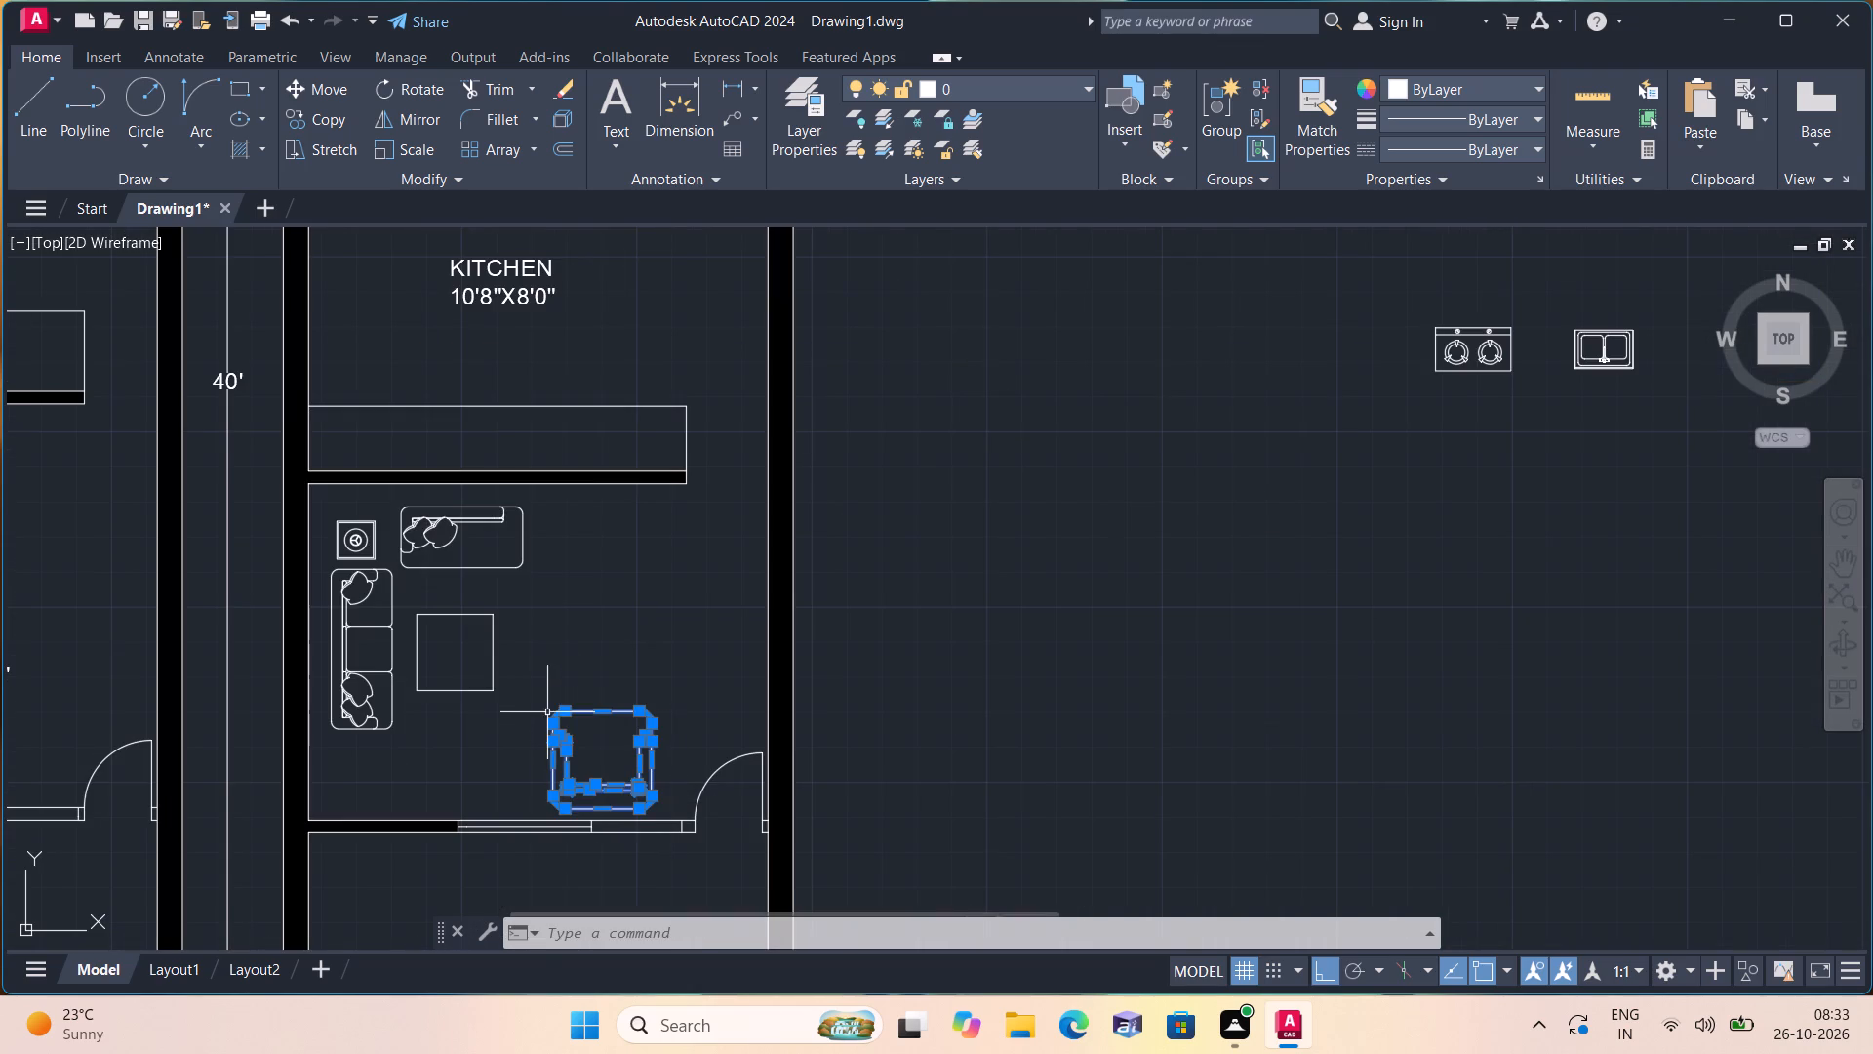
click(310, 117)
click(599, 744)
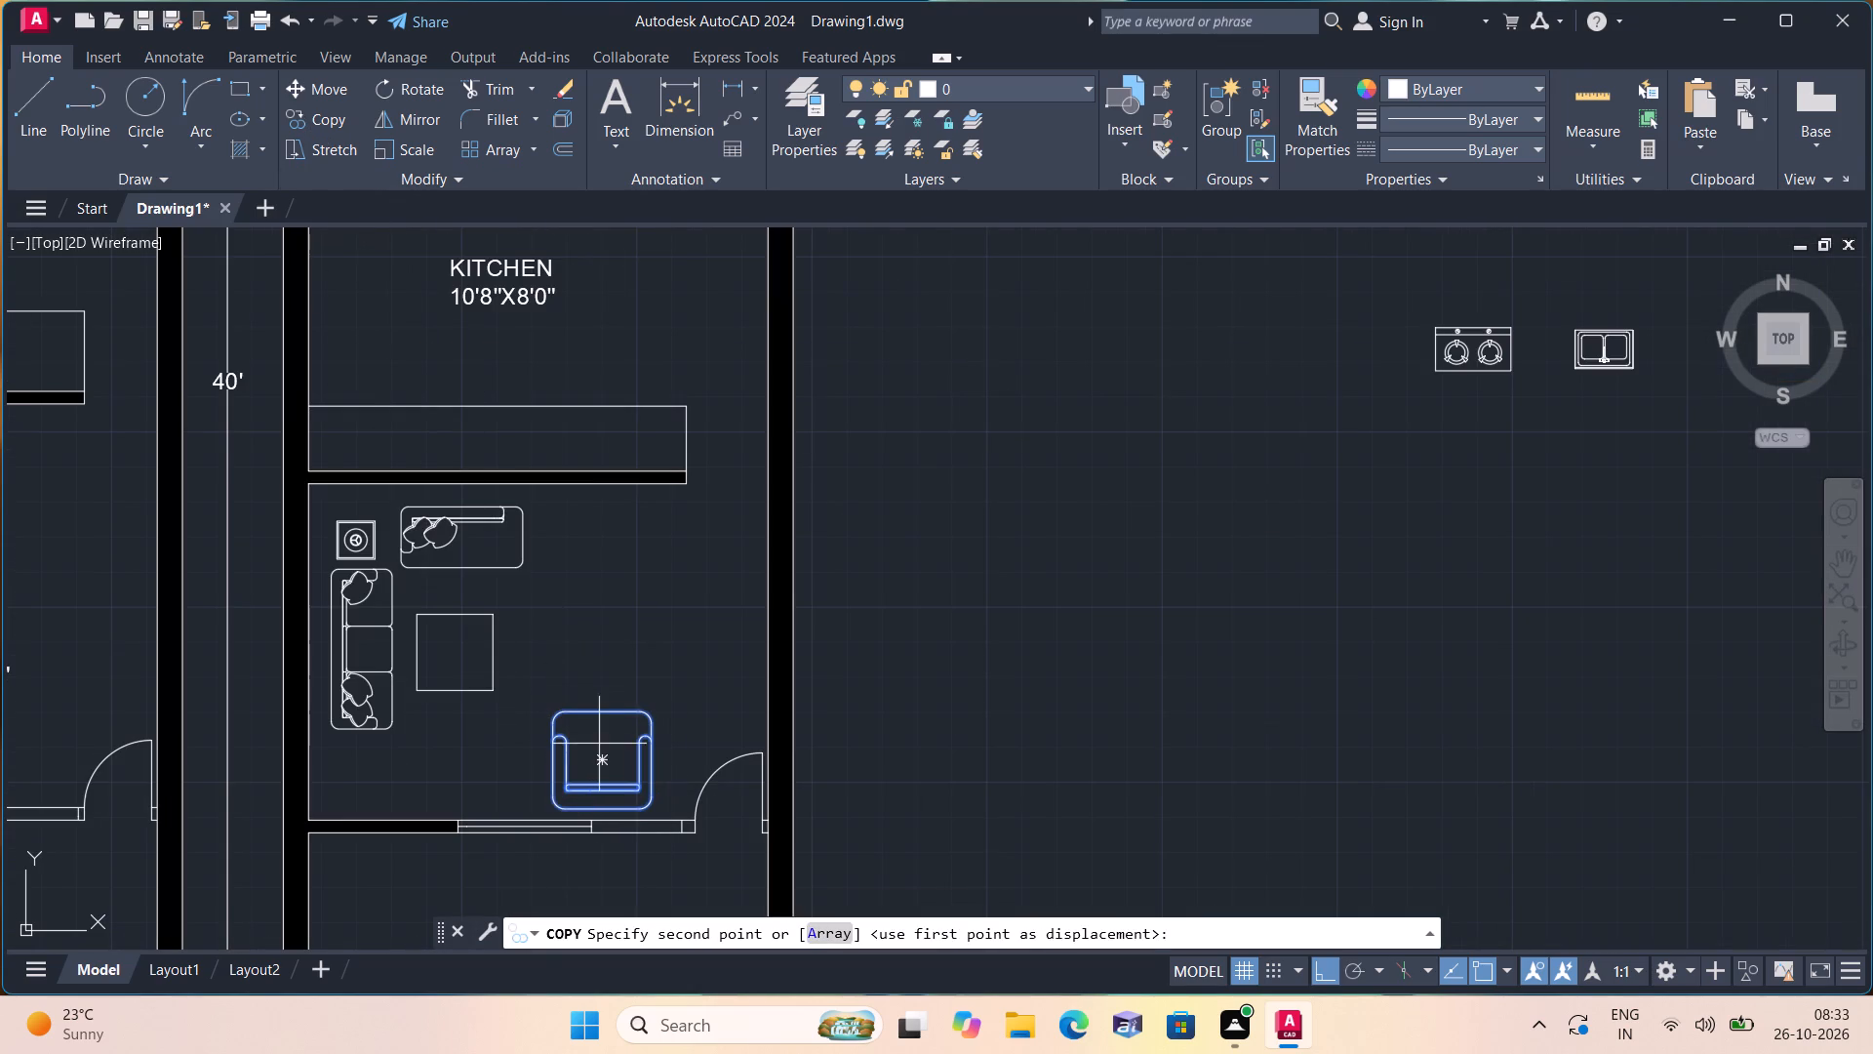
click(1059, 455)
key(Escape)
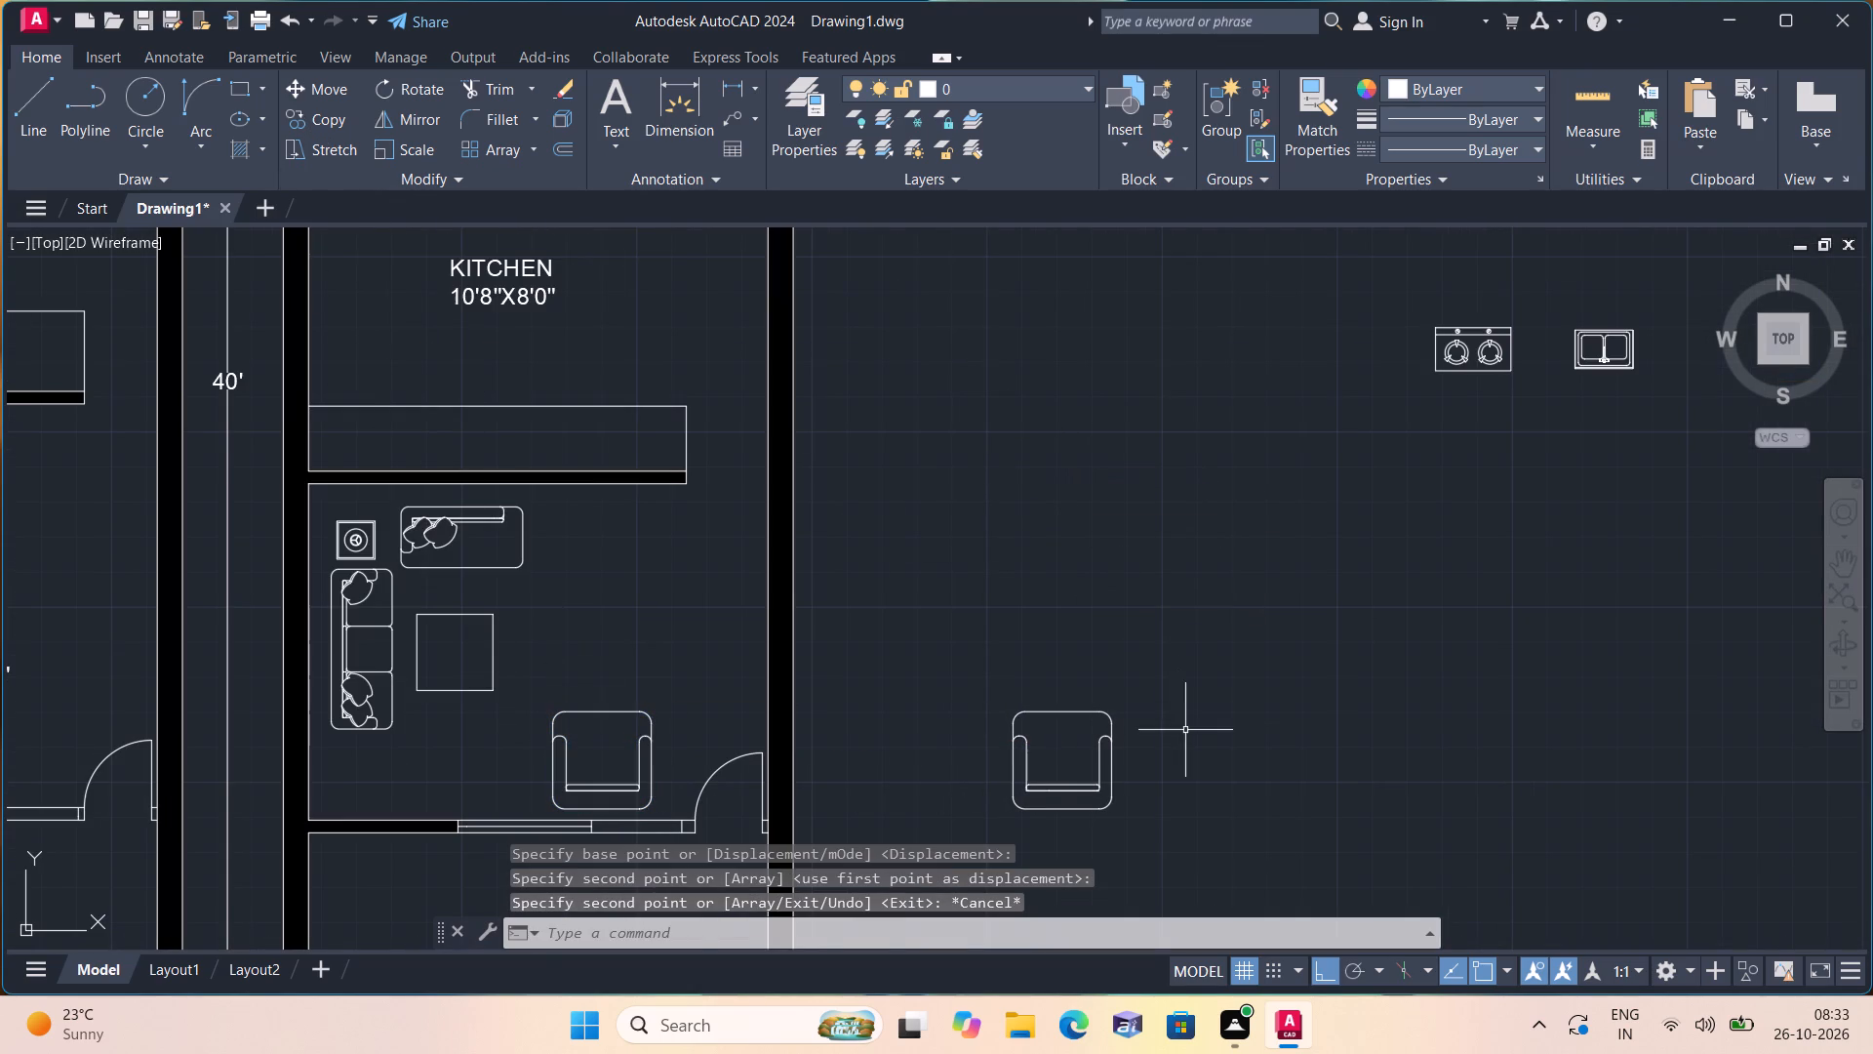
Rotate the copied armchair by 270° so that its backrest is on the left.
drag(1200, 833, 1139, 791)
click(937, 627)
click(435, 86)
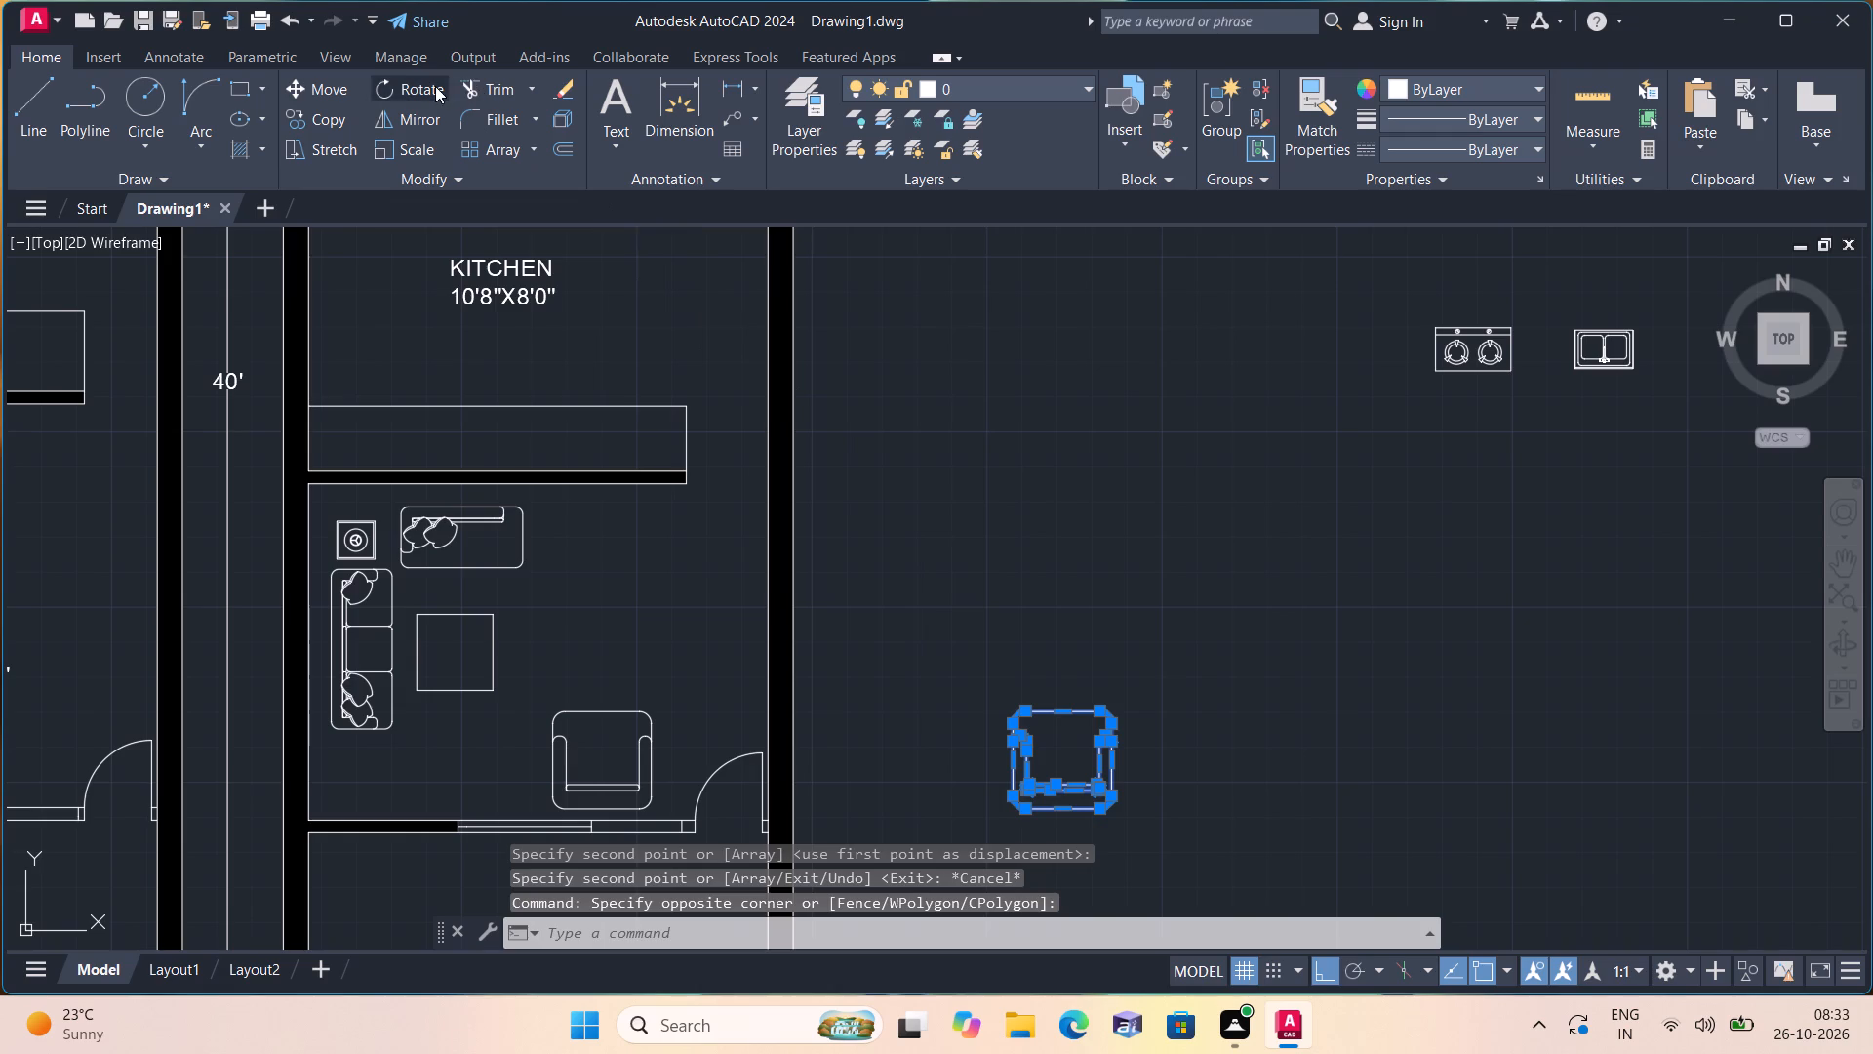
click(1065, 705)
click(1137, 809)
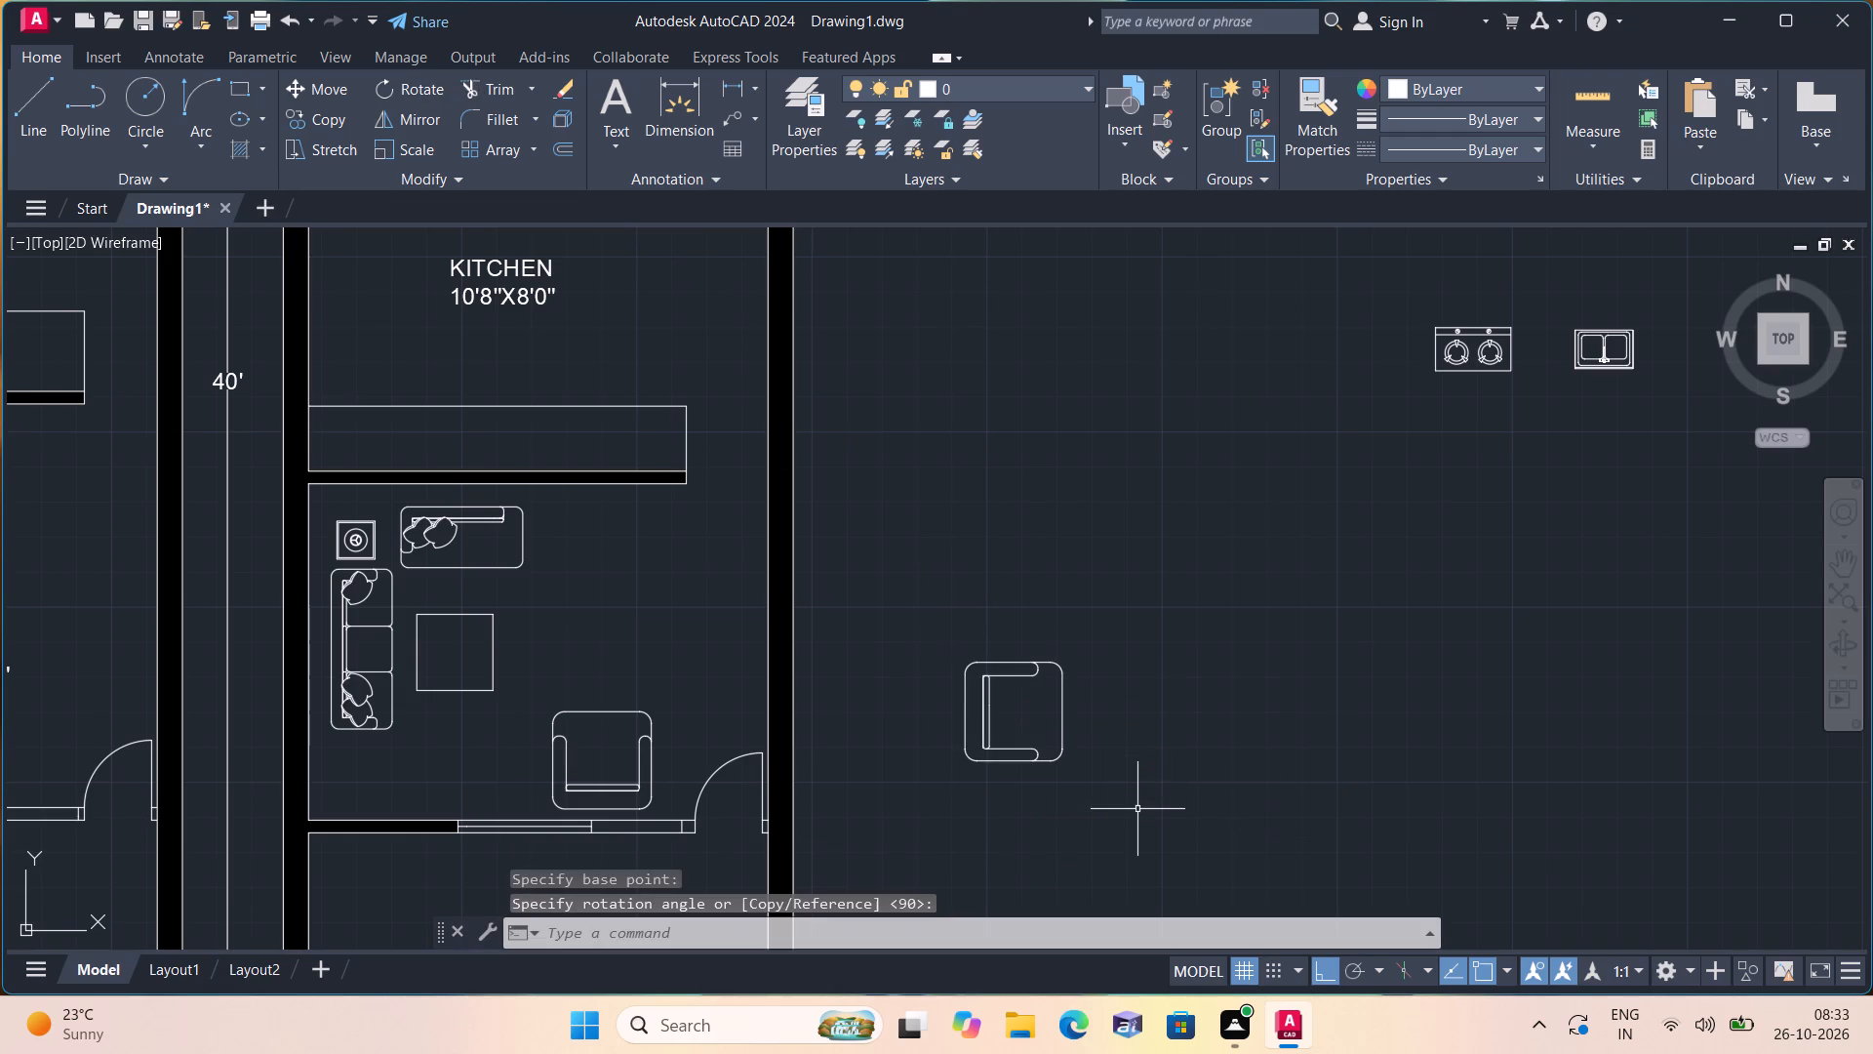
Open wardrobe_2.dwg, copy the first wardrobe of its upper row, and paste it into Drawing1 beside the loose furniture.
middle_drag(1056, 573, 1049, 669)
scroll(1052, 576, down, 1)
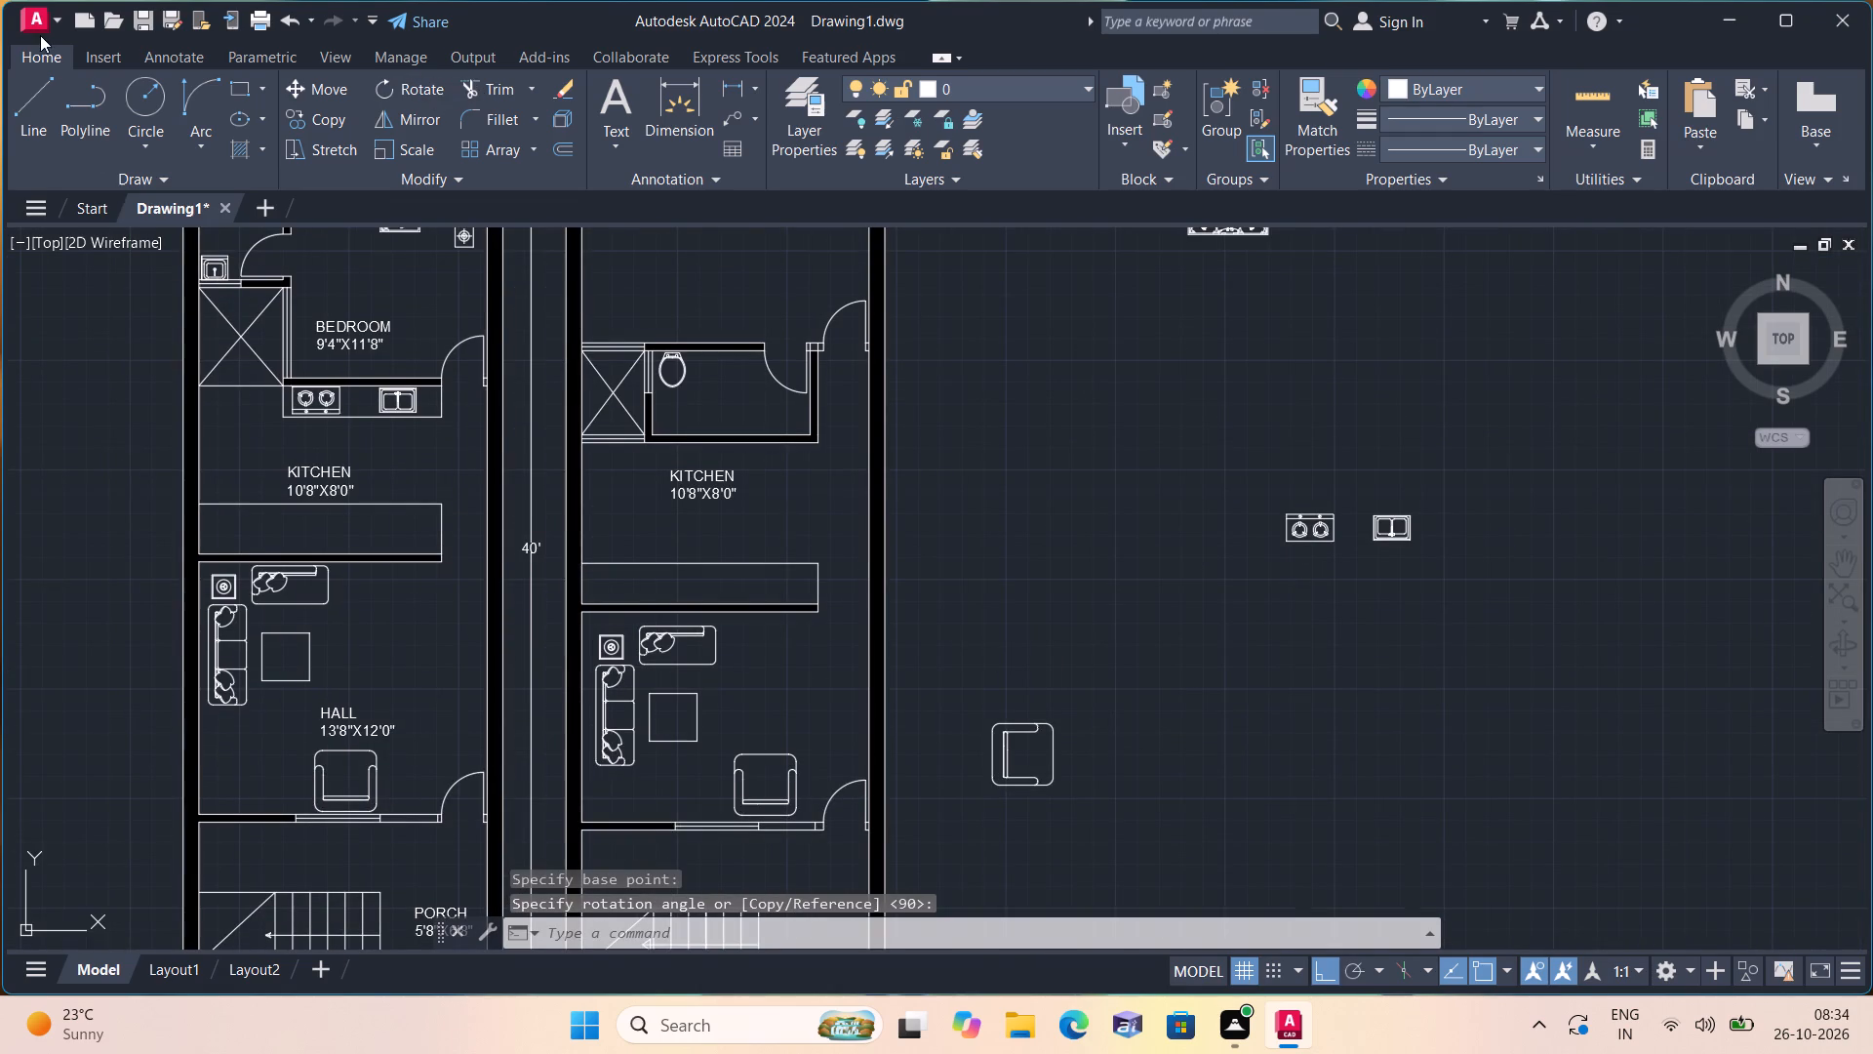
click(39, 28)
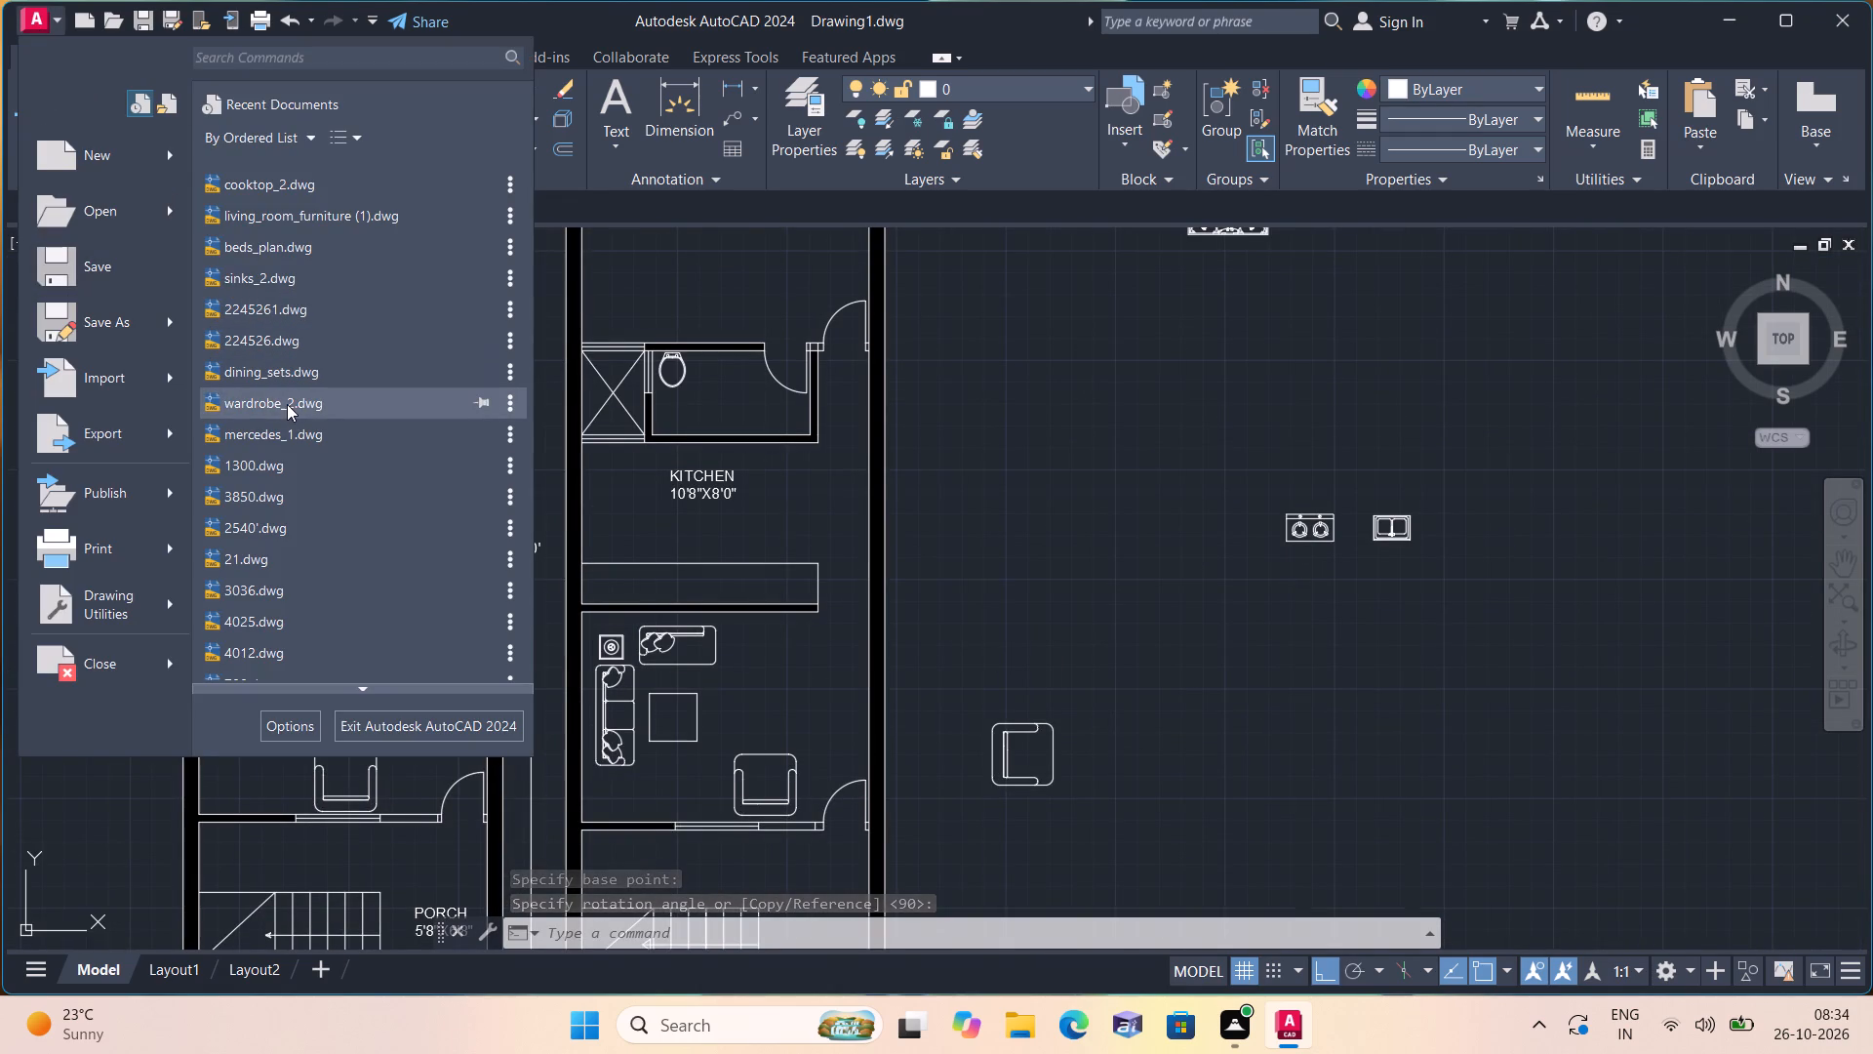
click(287, 404)
click(706, 567)
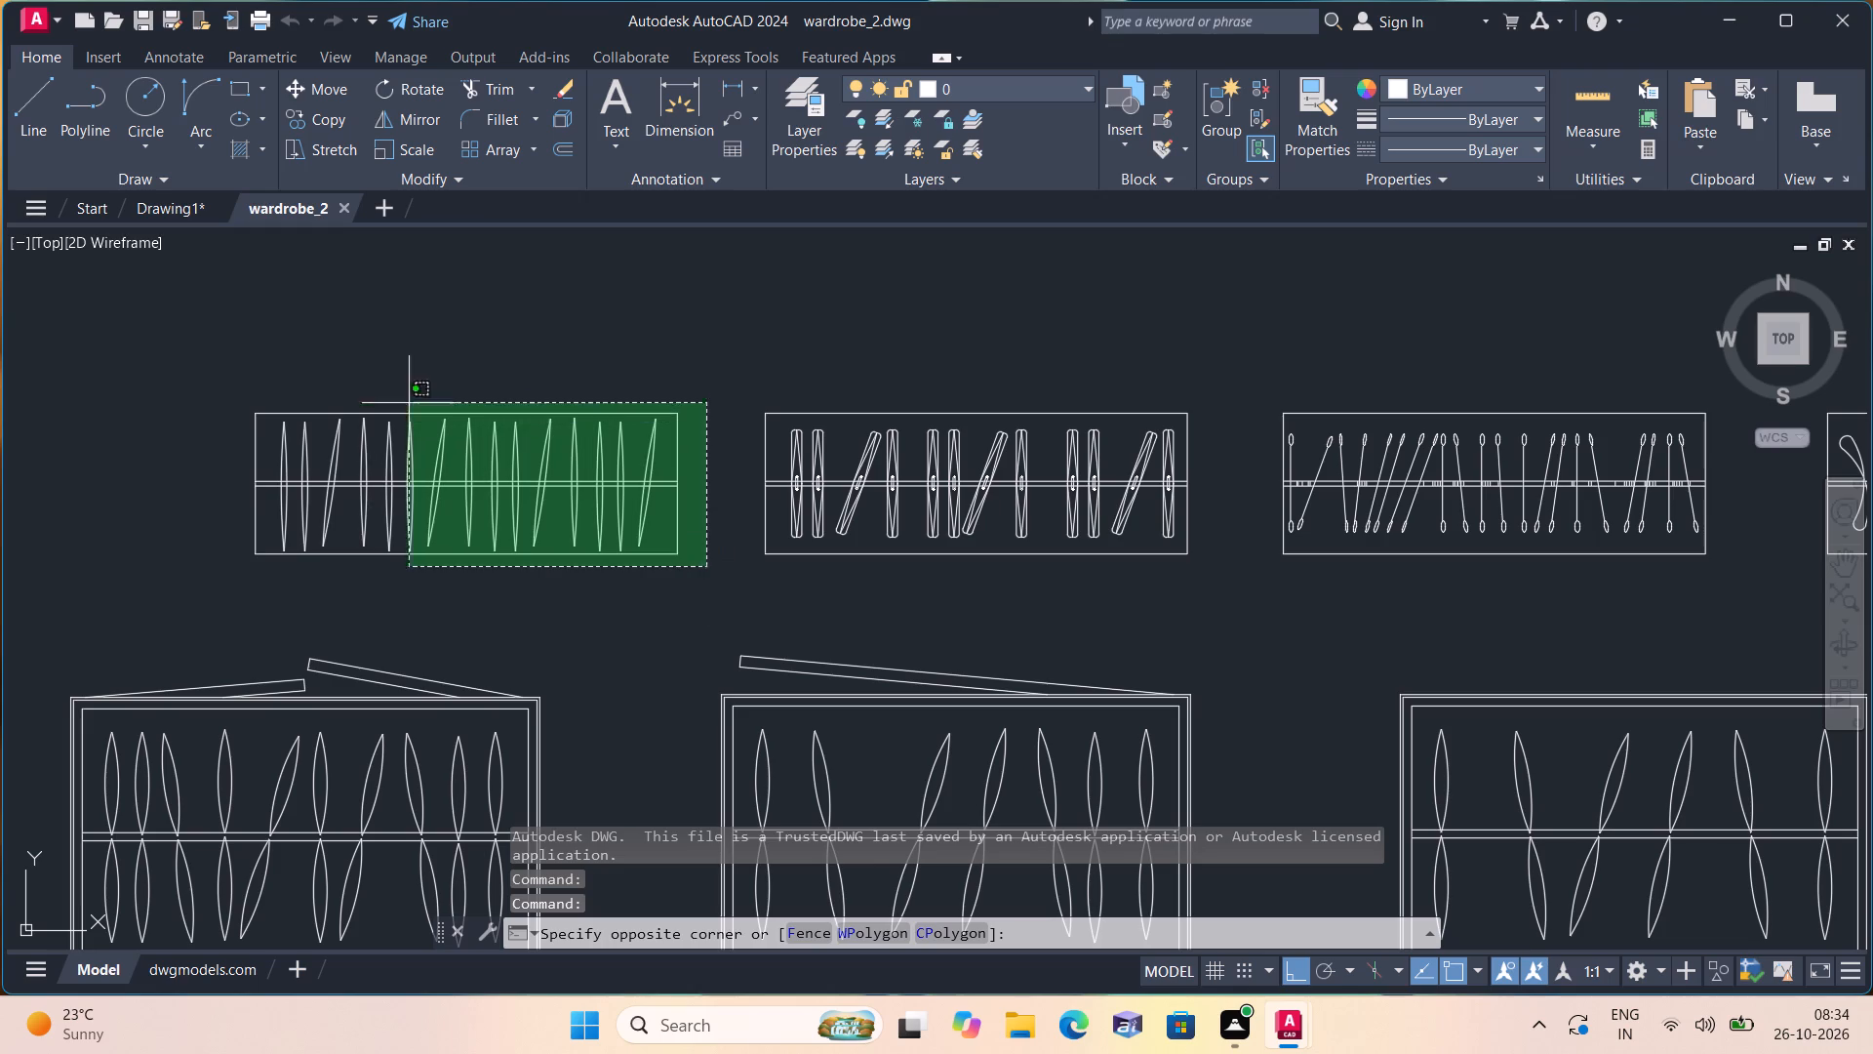
click(186, 354)
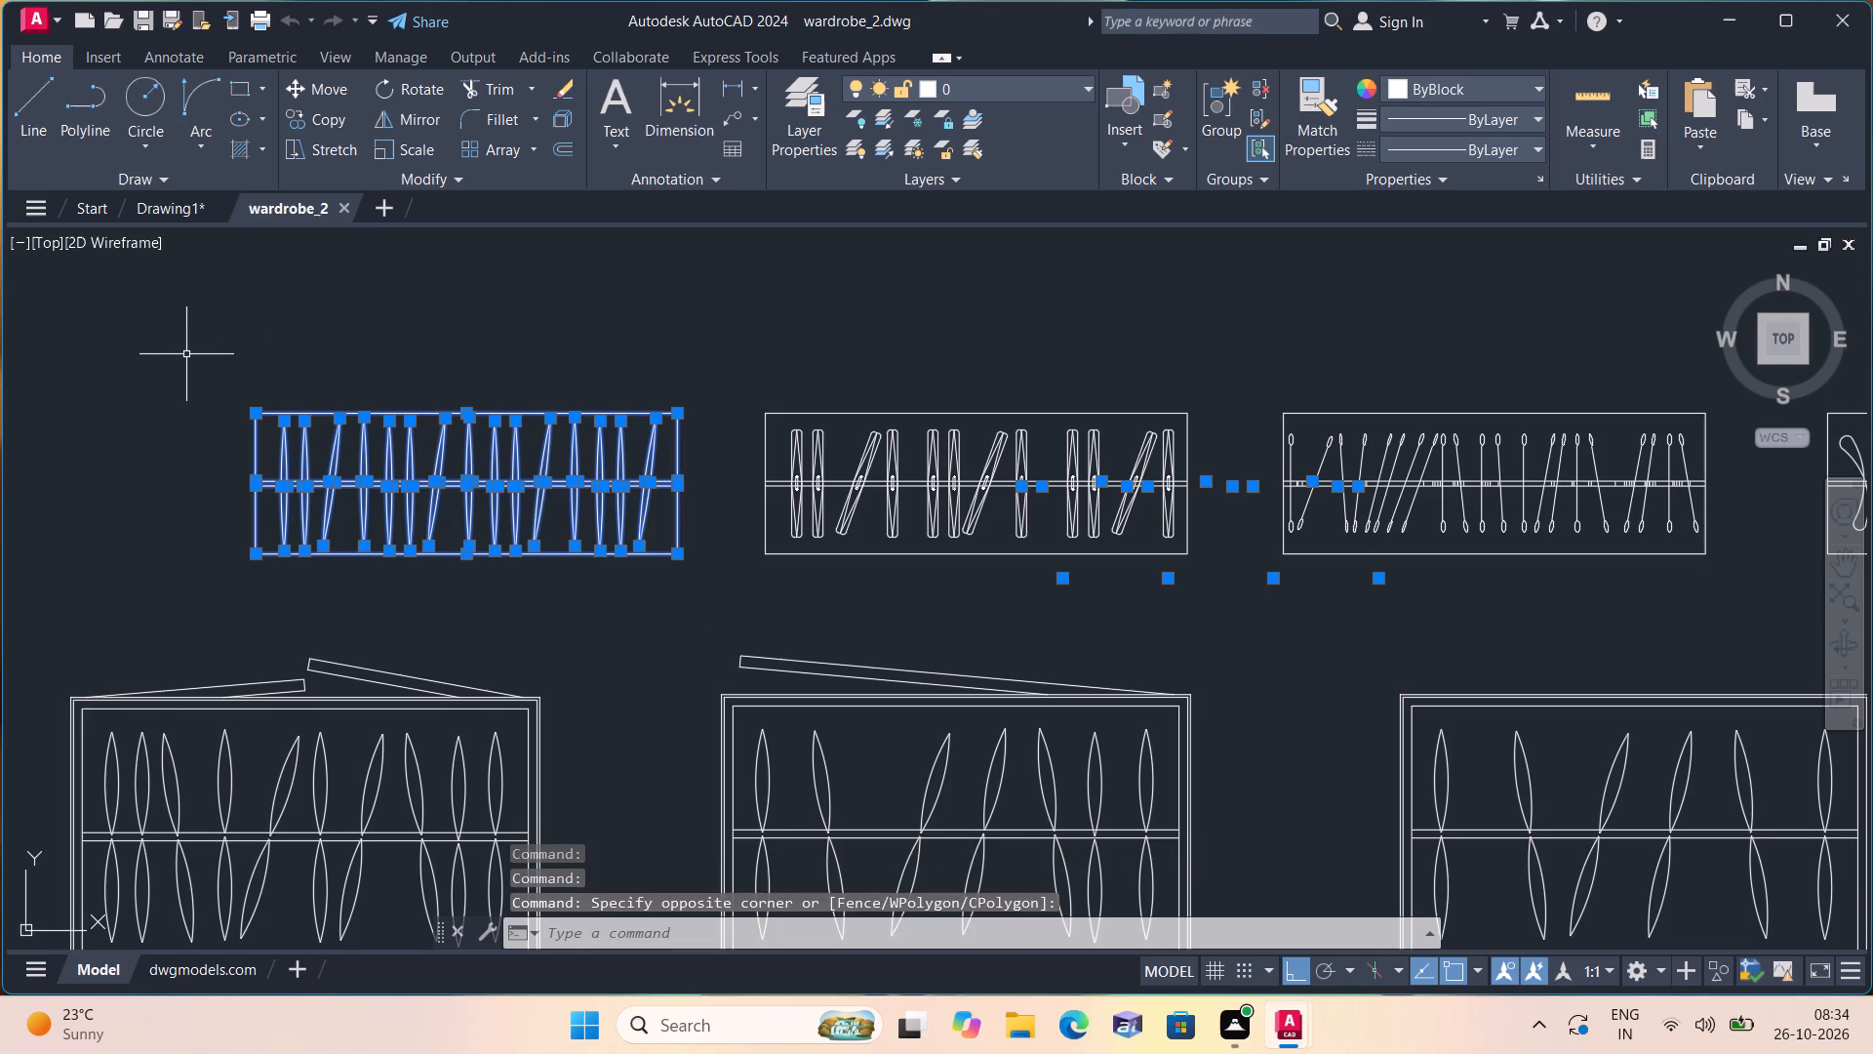
key(ctrl+c)
click(157, 204)
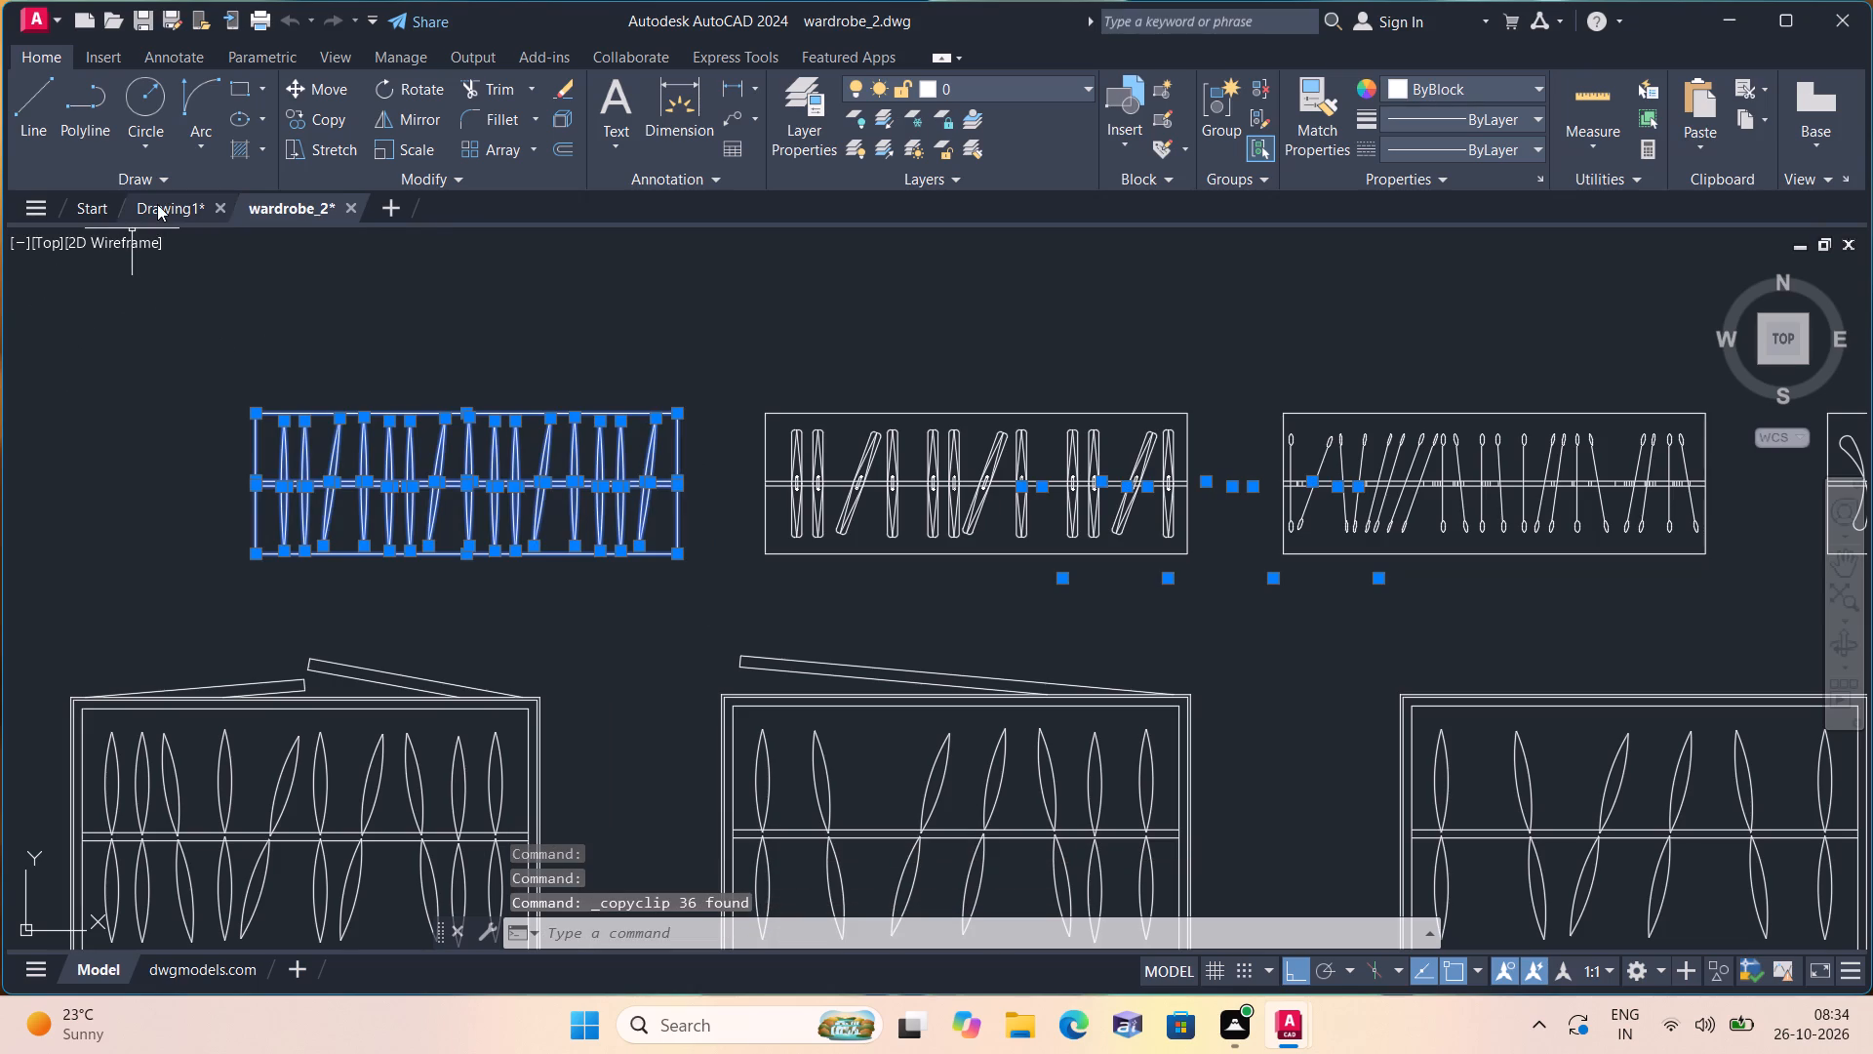
key(ctrl+v)
scroll(436, 491, down, 3)
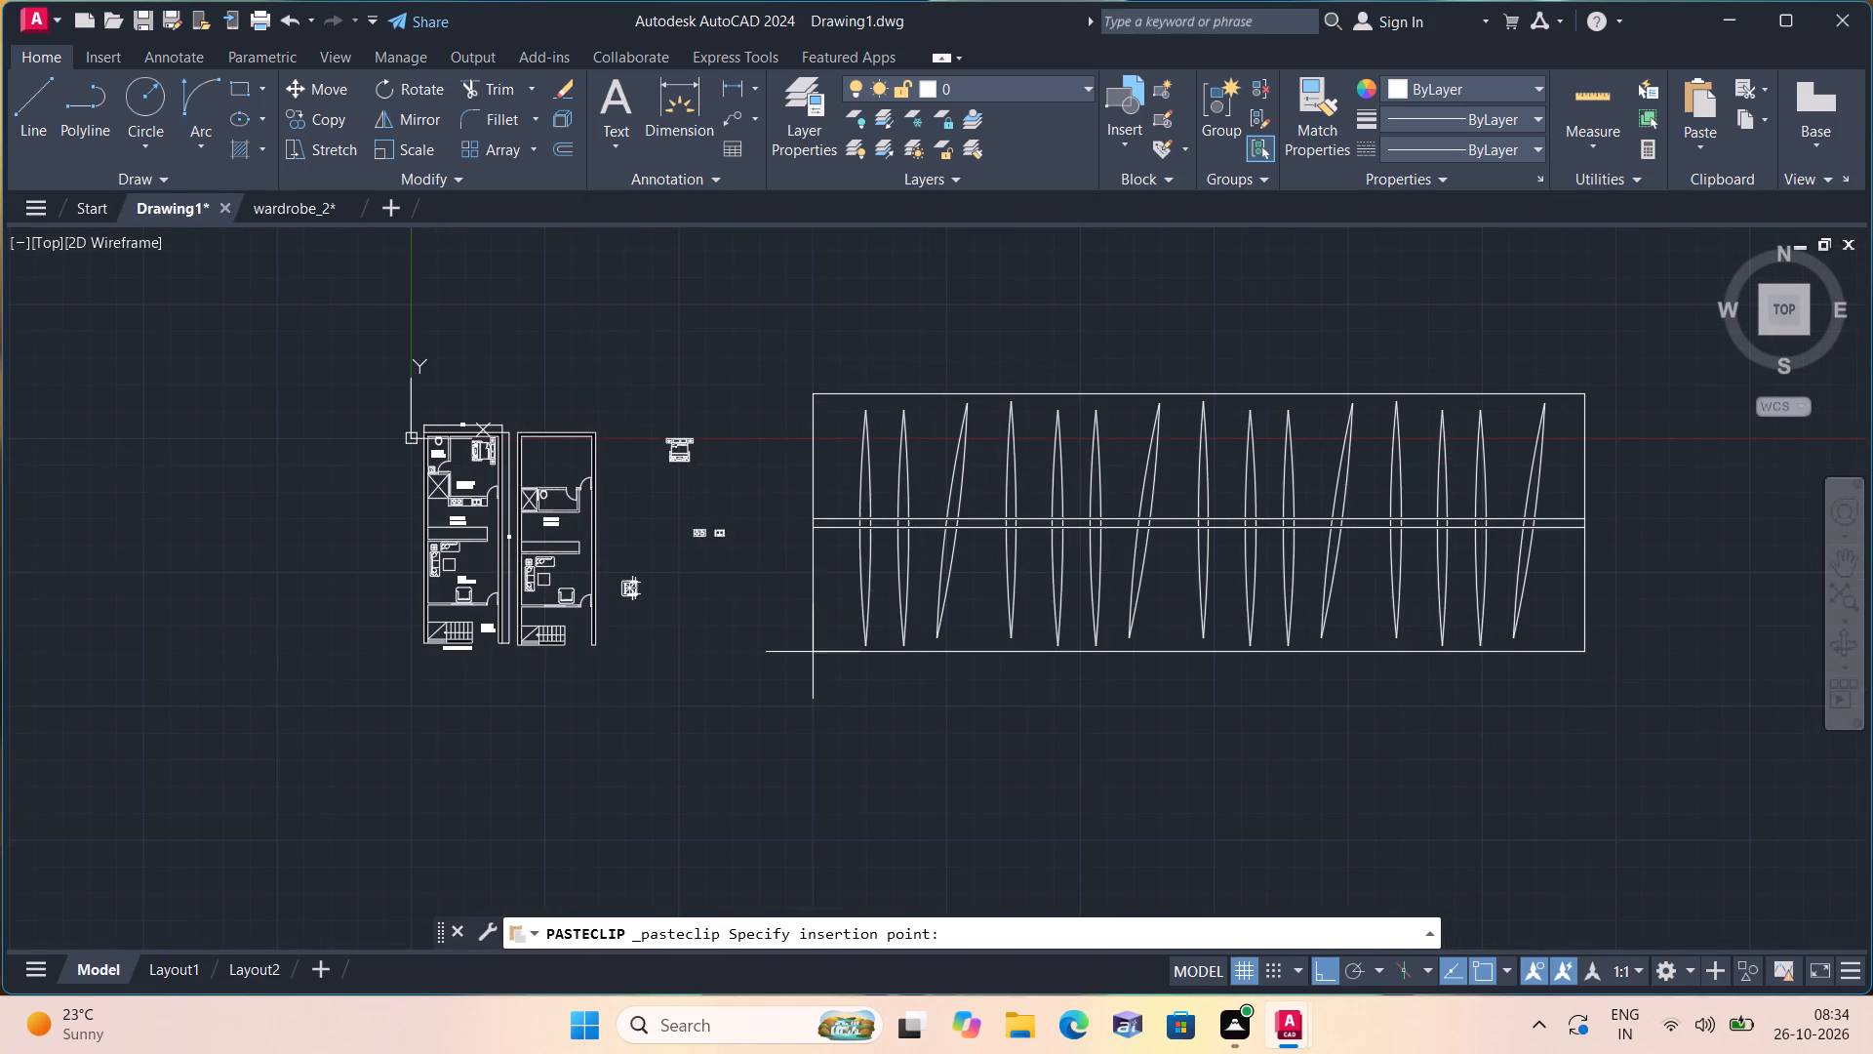
click(813, 652)
Rotate the pasted wardrobe 90° with Ortho so that it stands vertically.
scroll(817, 643, down, 1)
drag(1363, 698, 1354, 687)
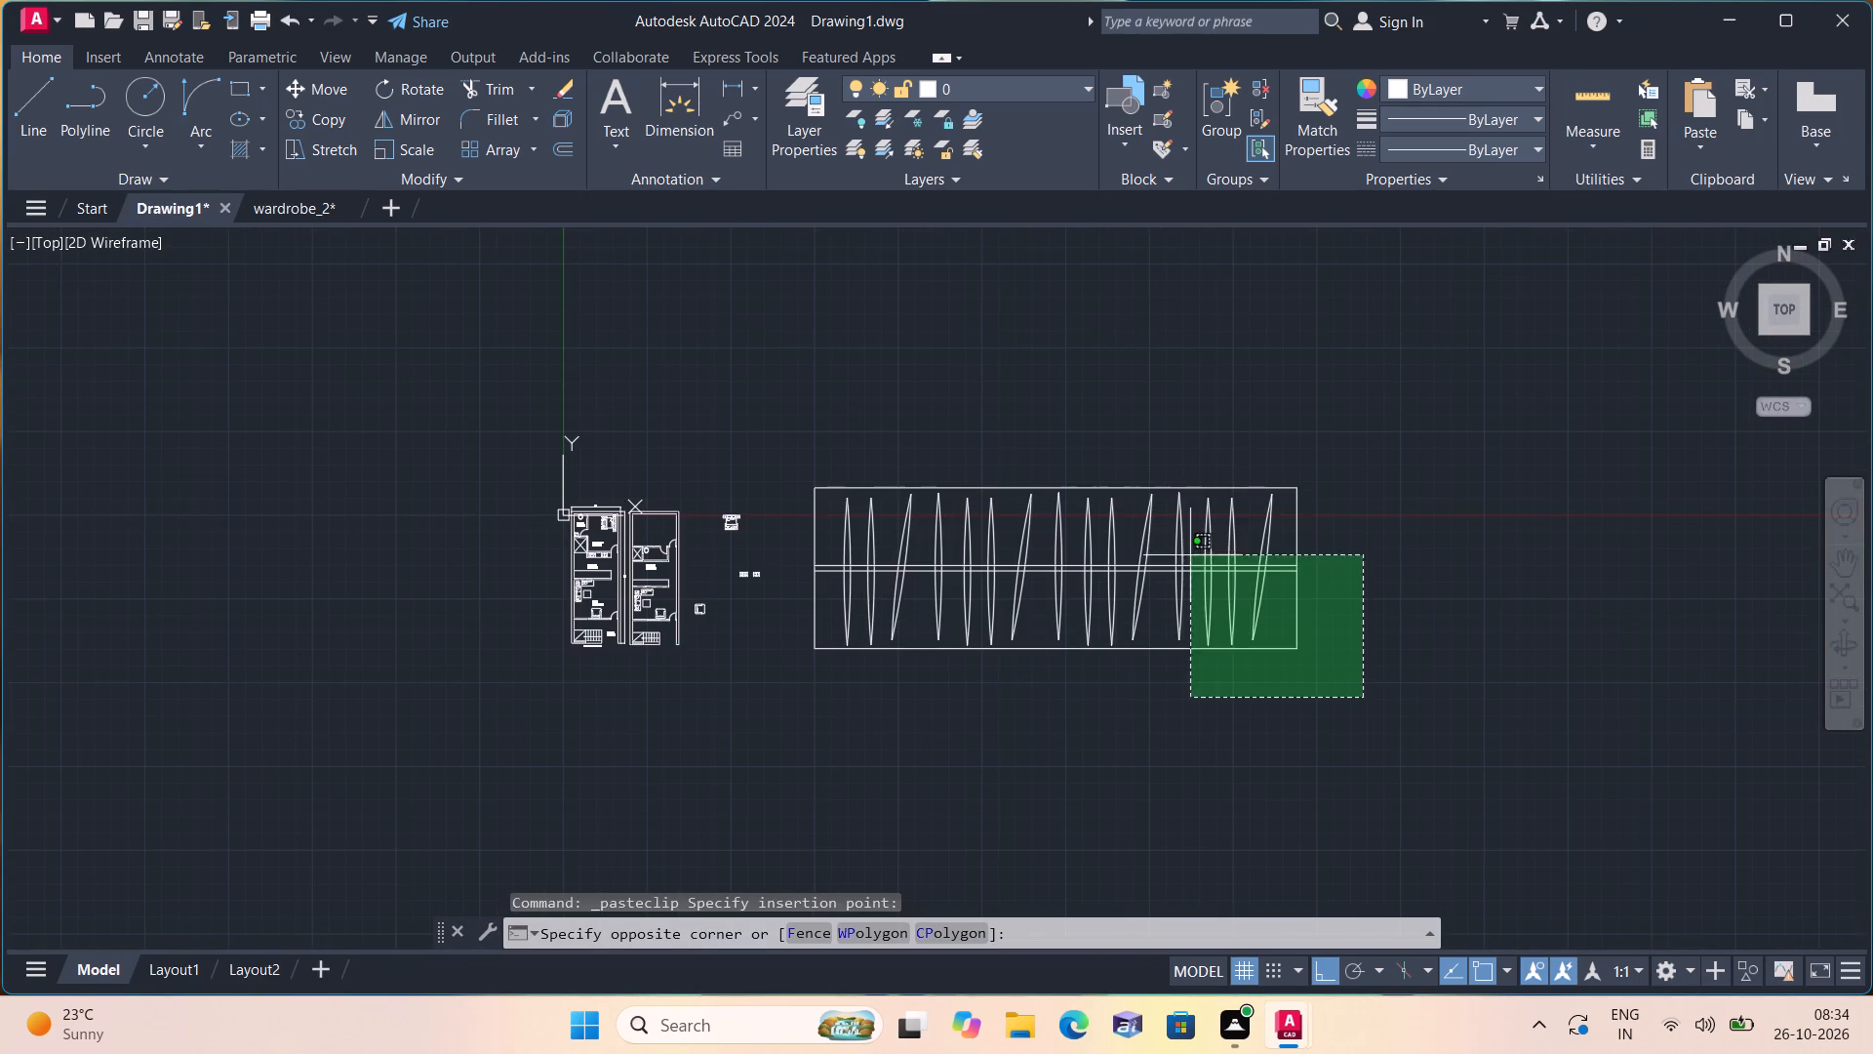
click(804, 394)
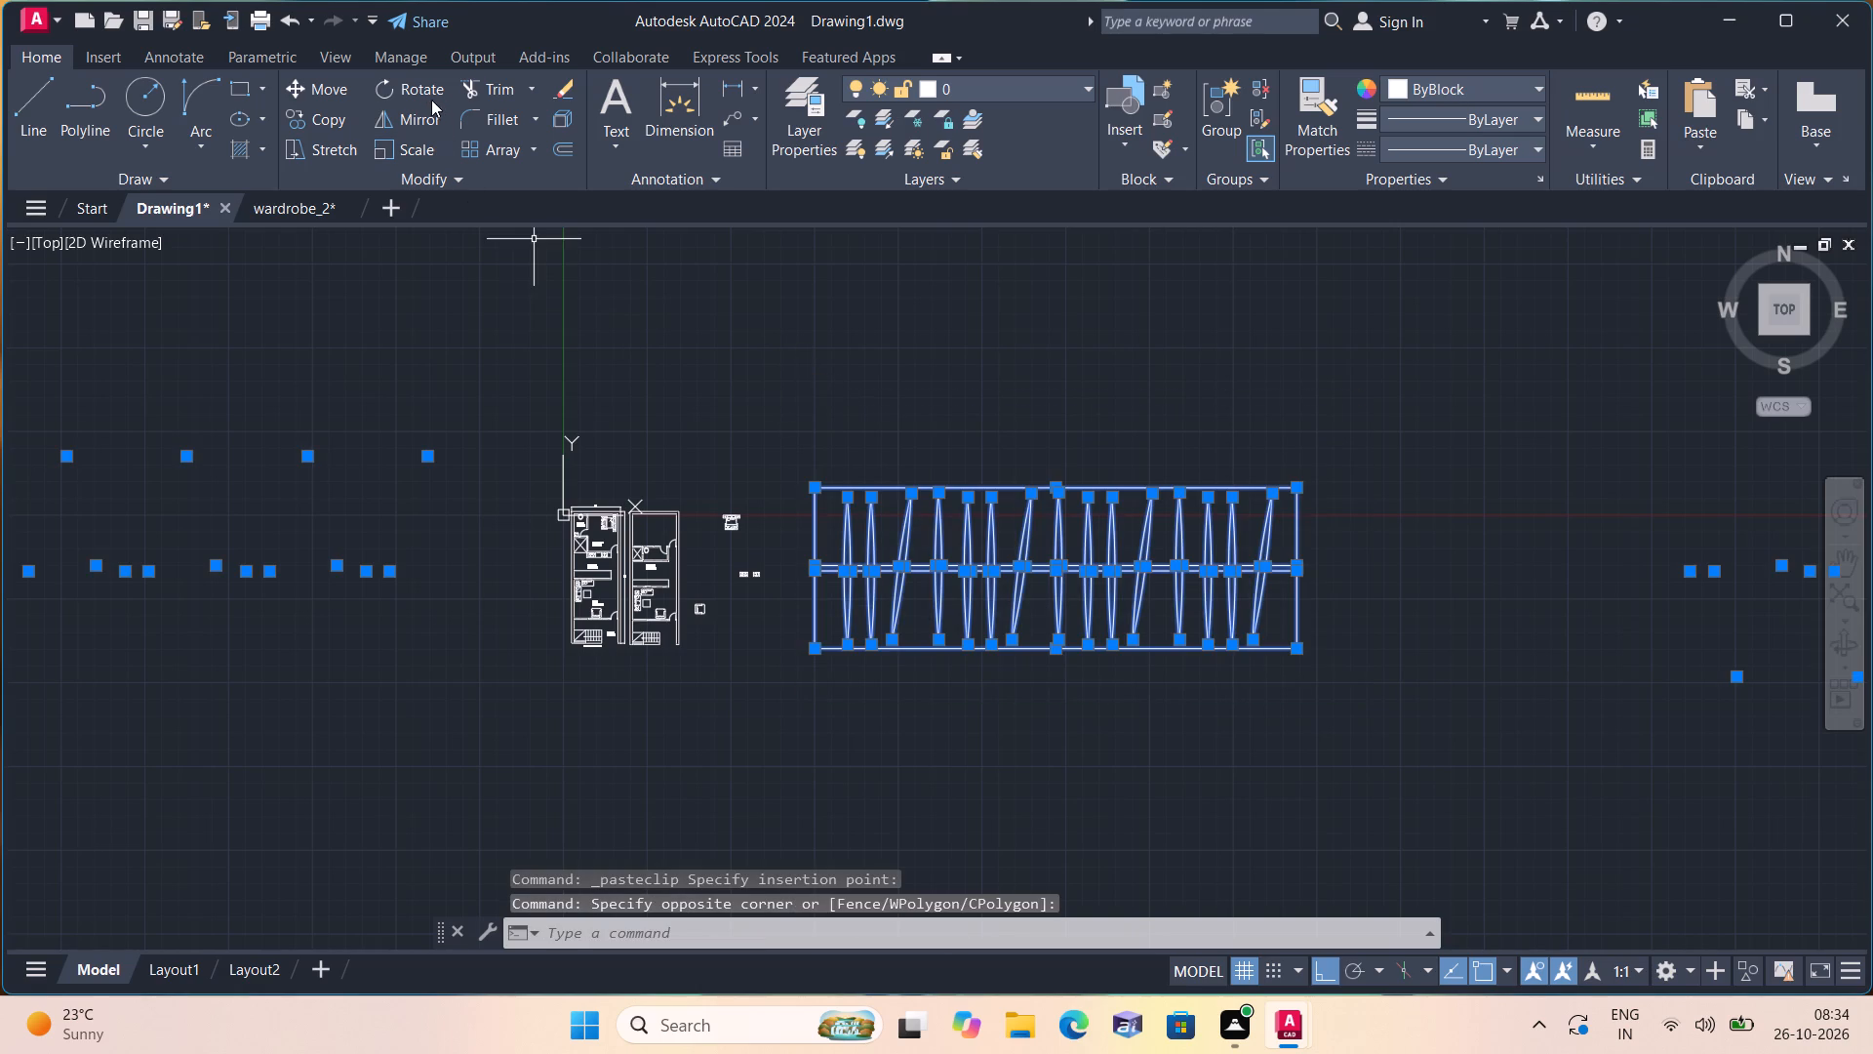
click(424, 92)
click(1079, 548)
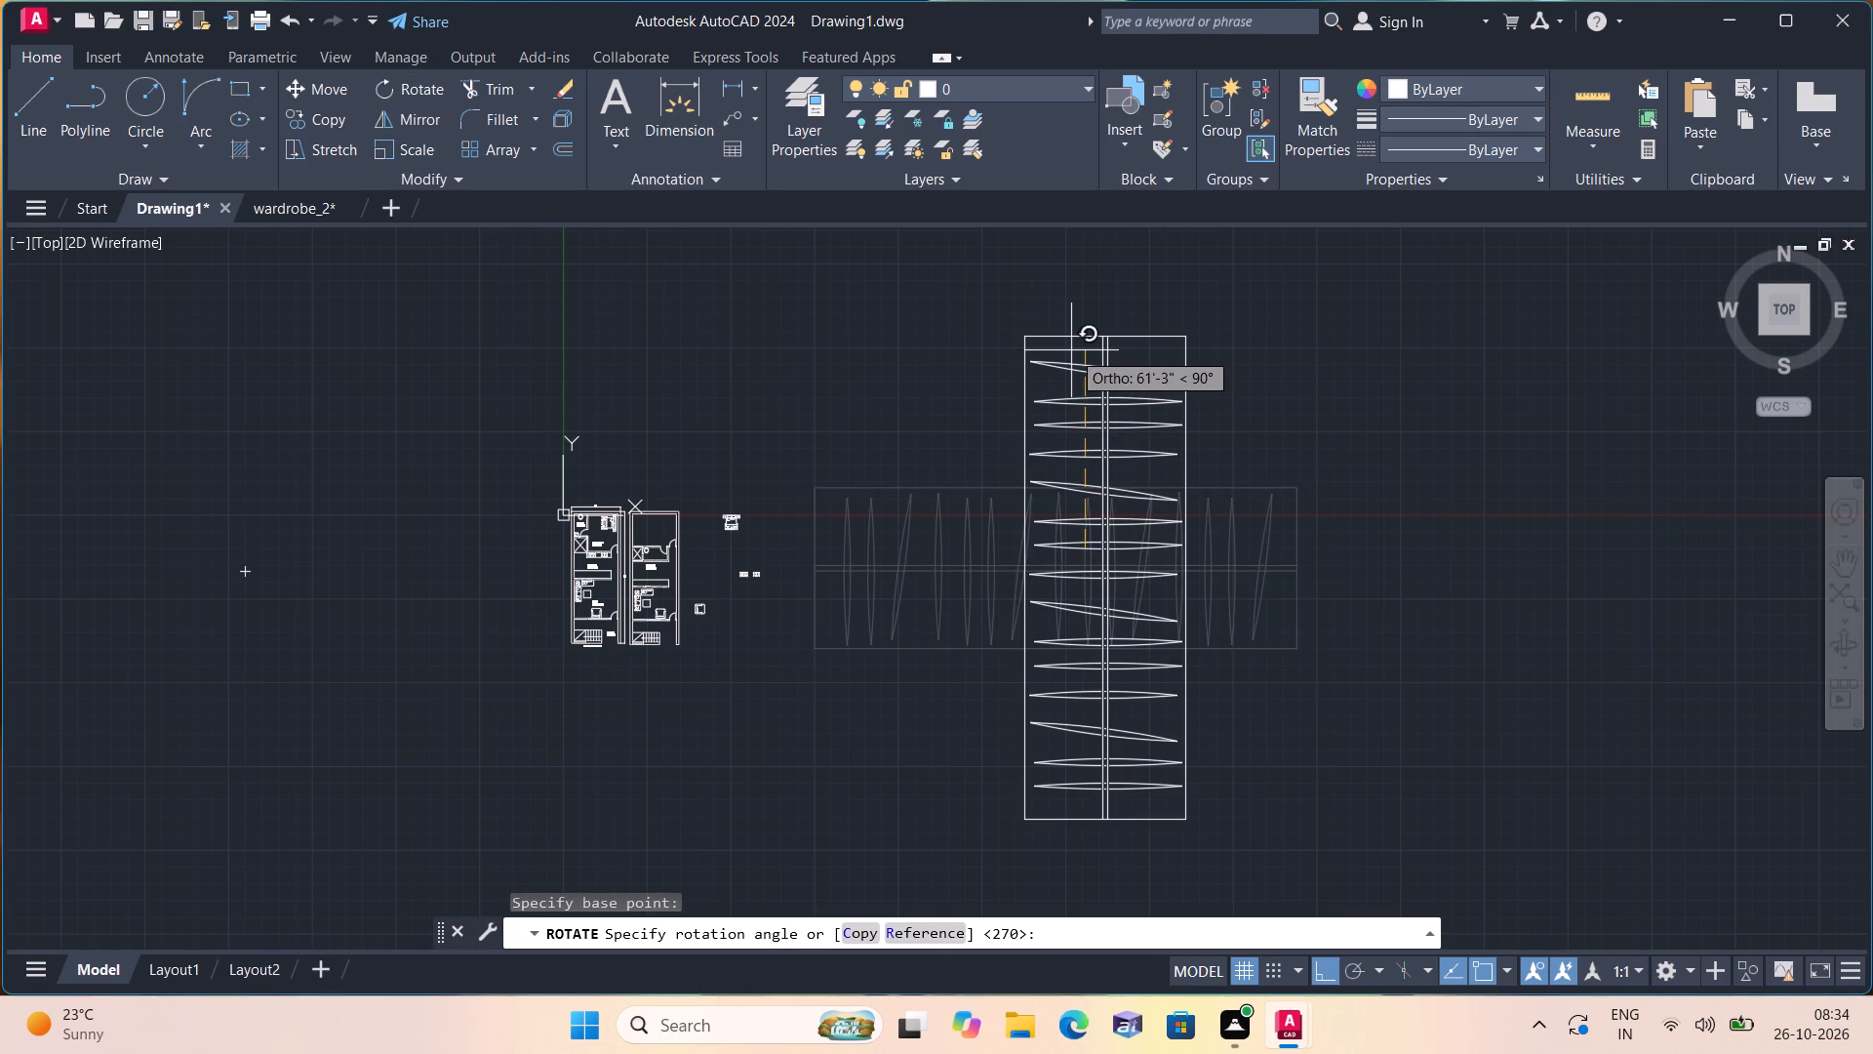
click(1069, 282)
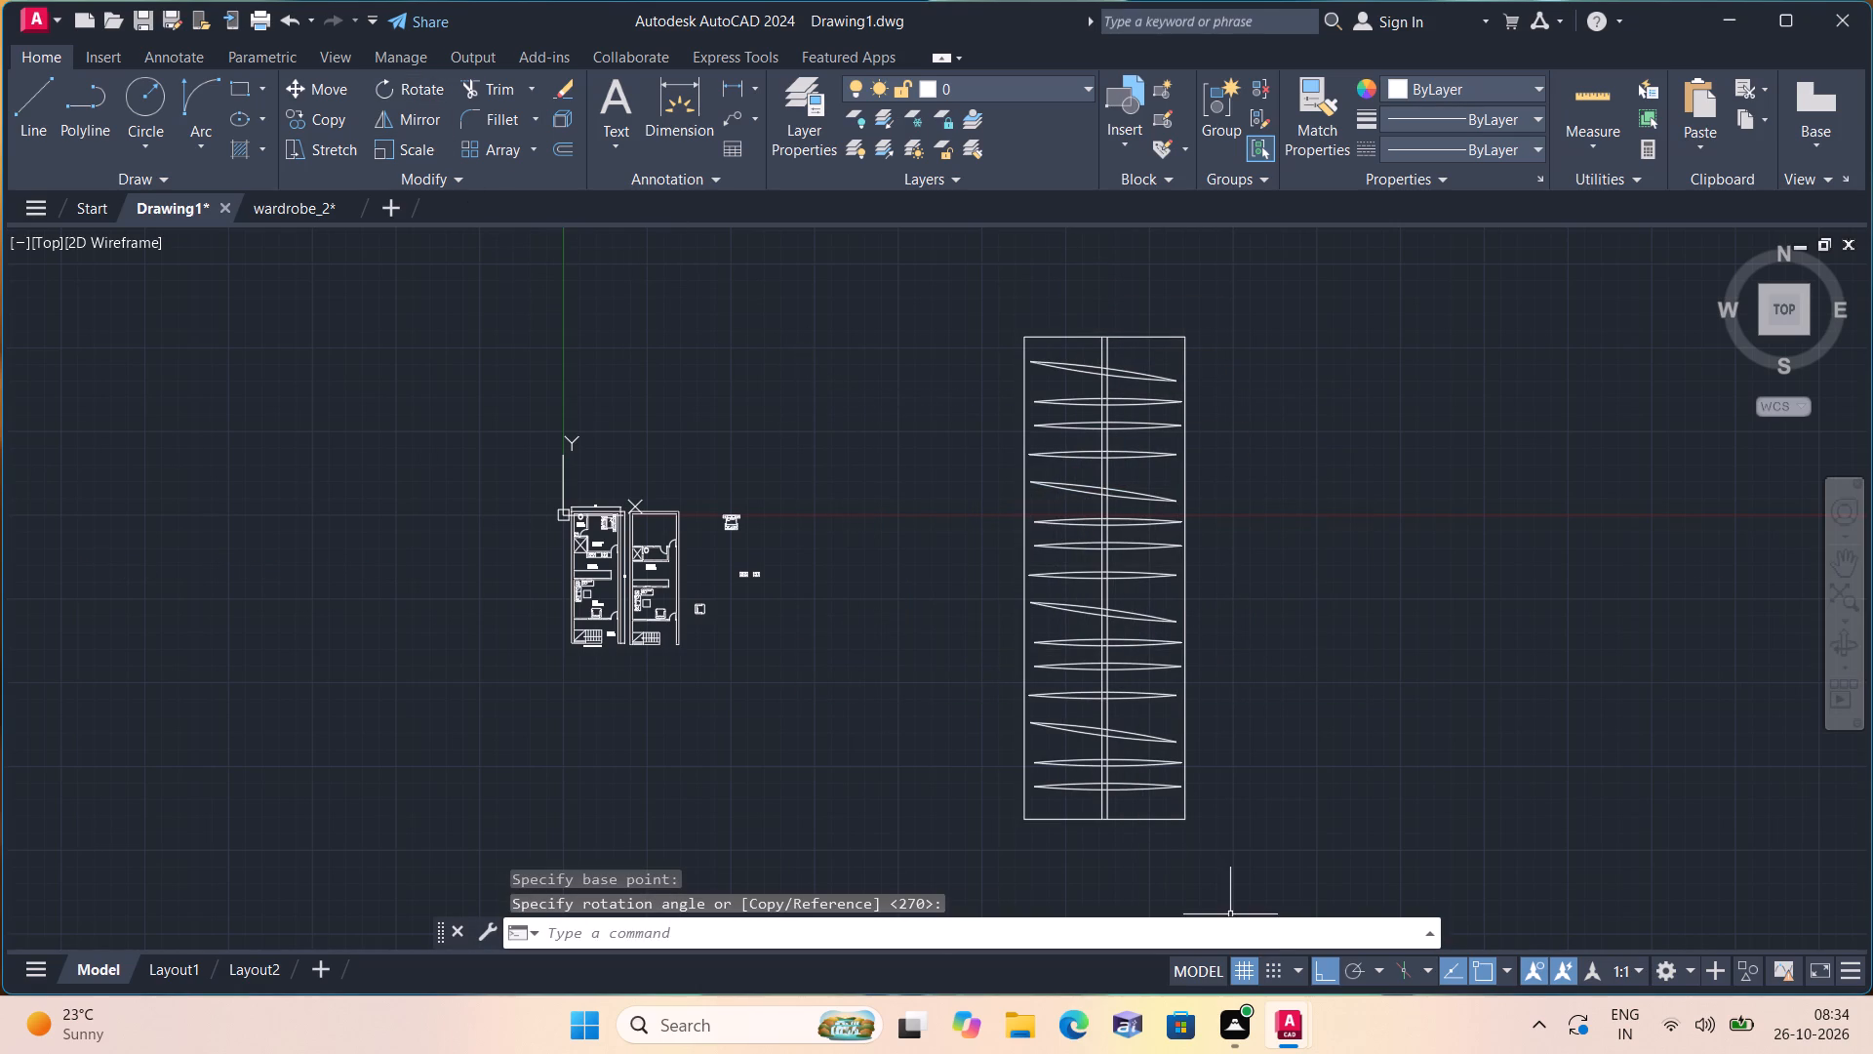
Turn Ortho off and scale the upright wardrobe down freehand to a small fraction of its size, closer to the plans' furniture.
click(1332, 967)
click(1250, 849)
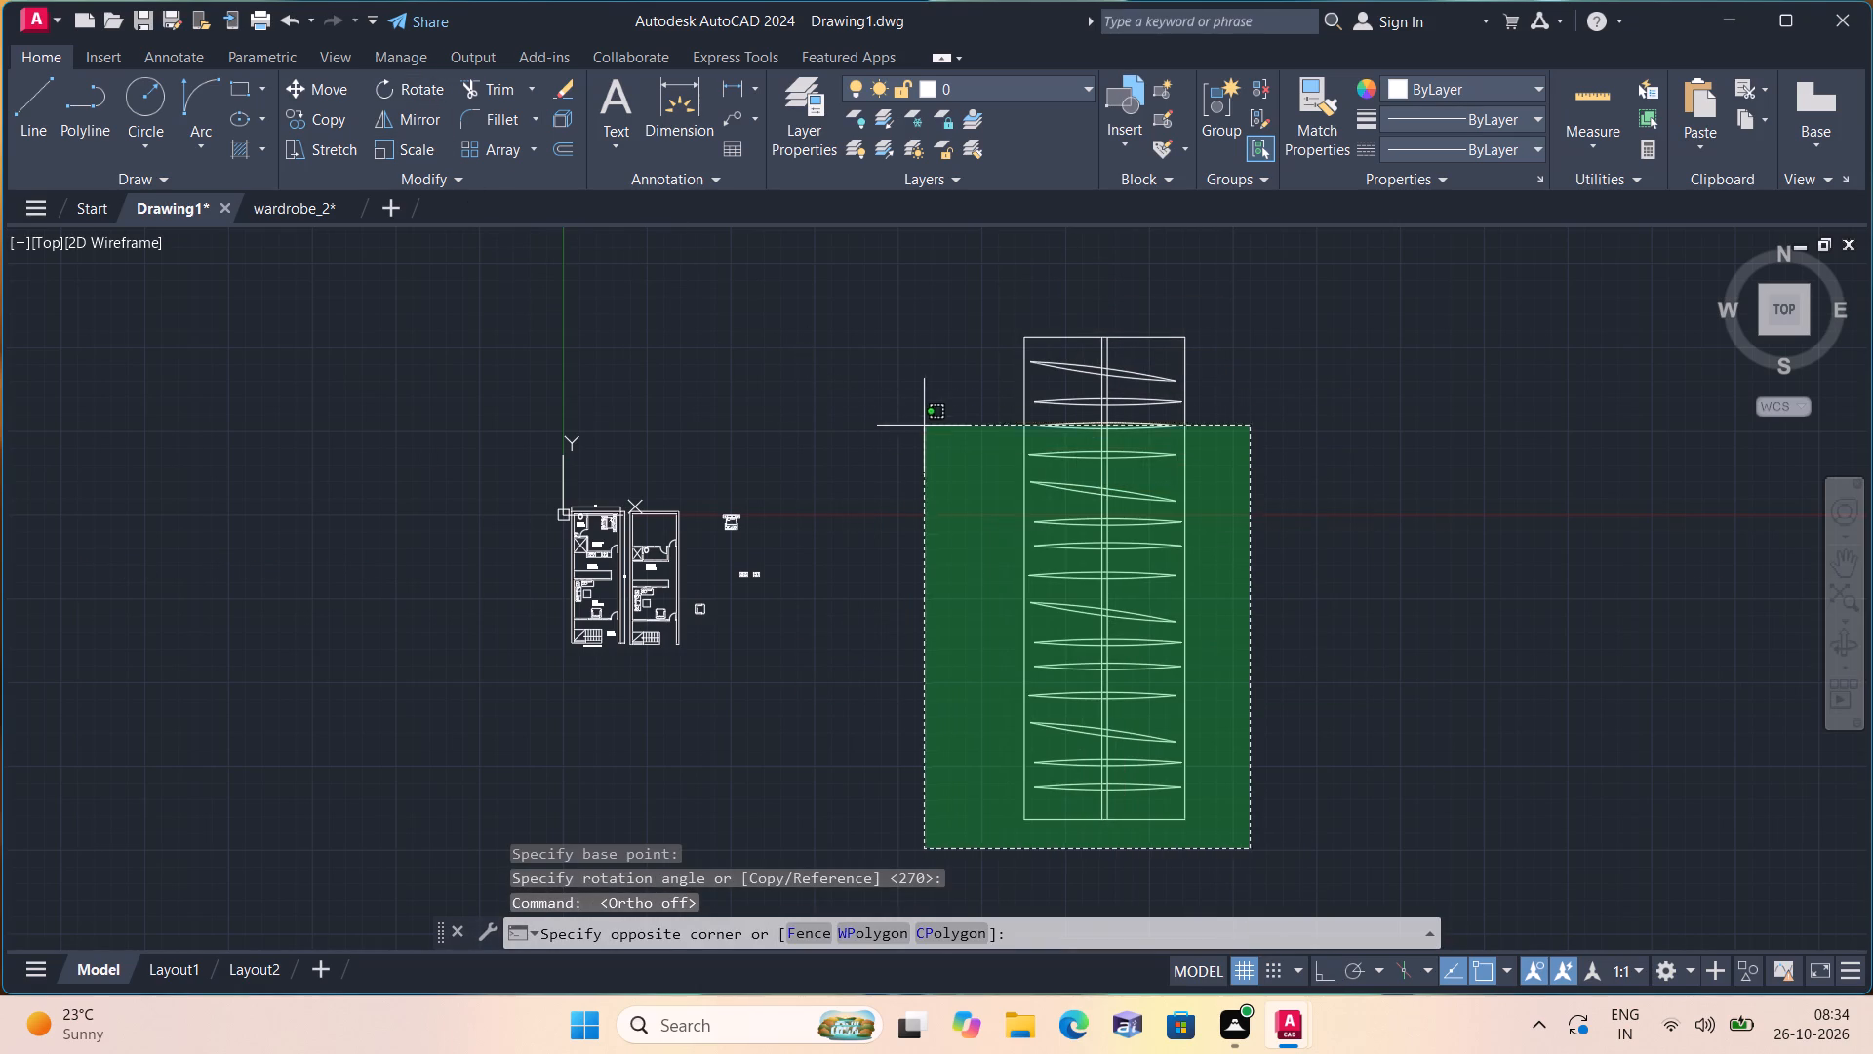
click(903, 303)
click(417, 142)
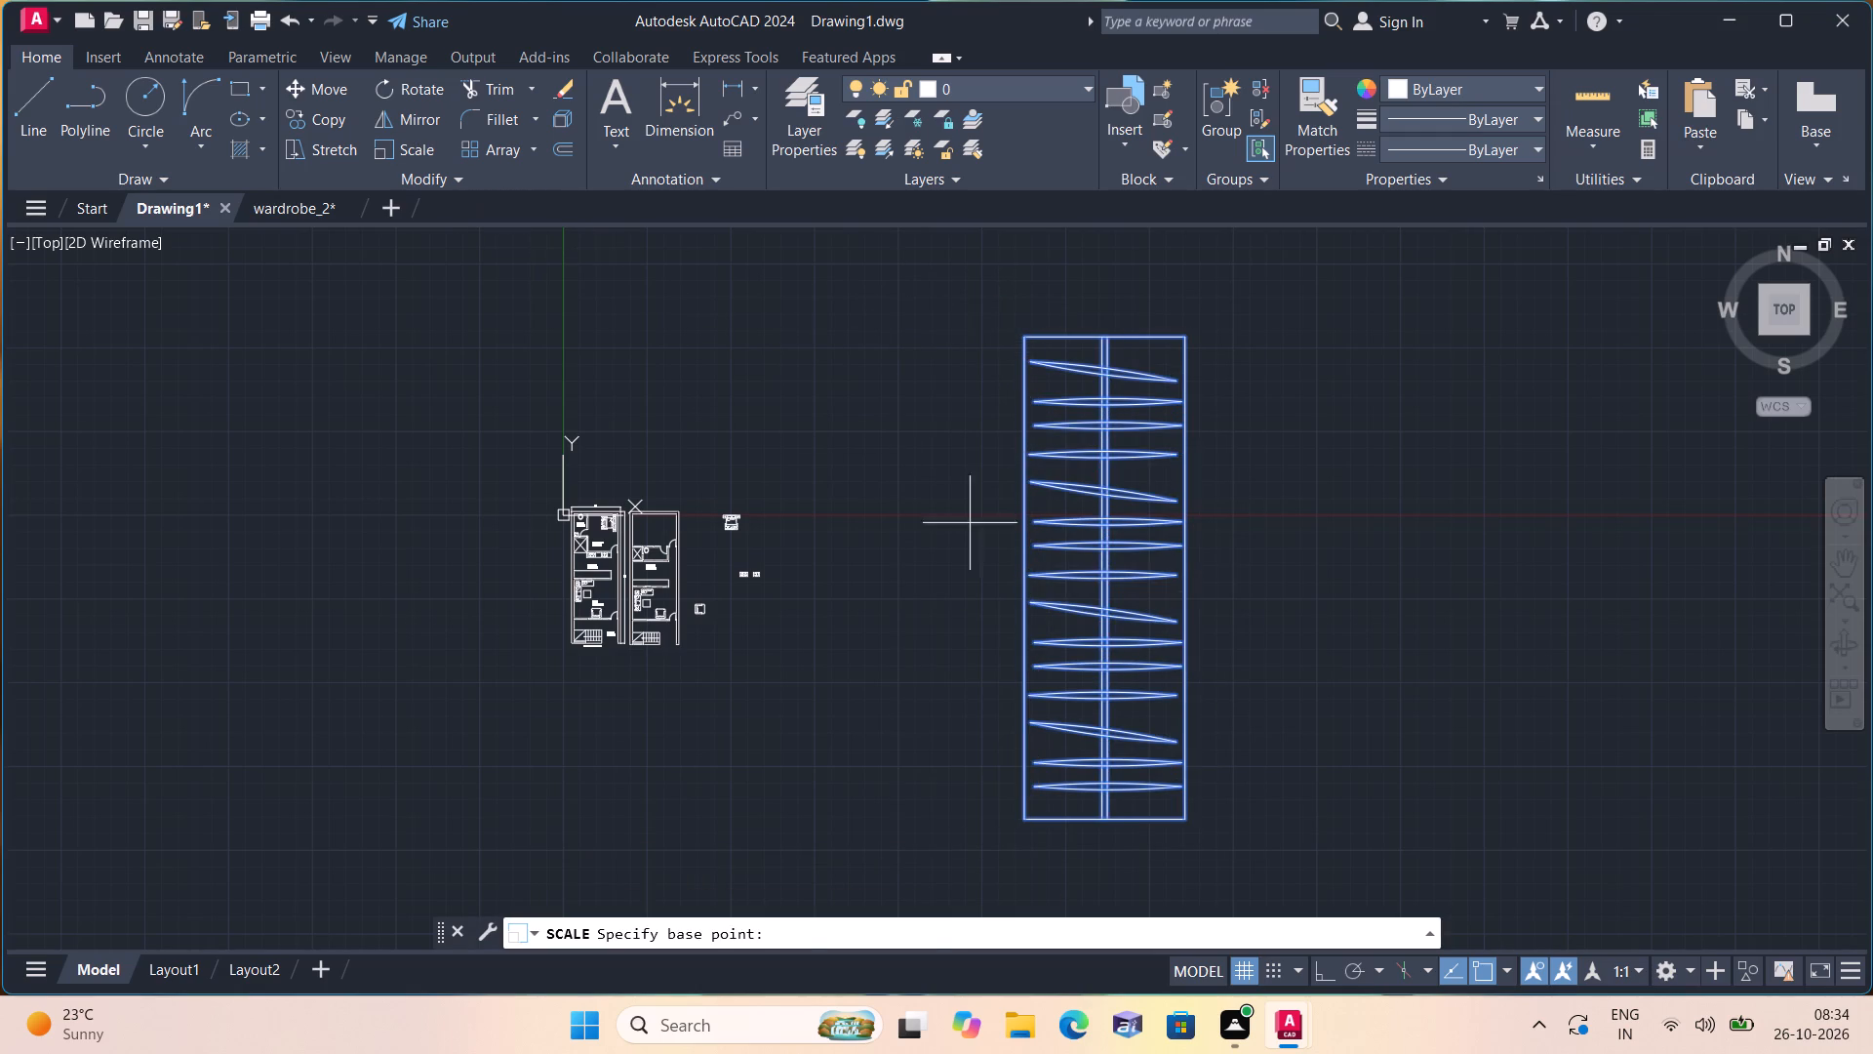
click(1062, 592)
click(1059, 578)
Move the scaled-down upright wardrobe about 79' toward the plans so it stands beside the loose furniture.
drag(1155, 680, 1090, 608)
click(970, 485)
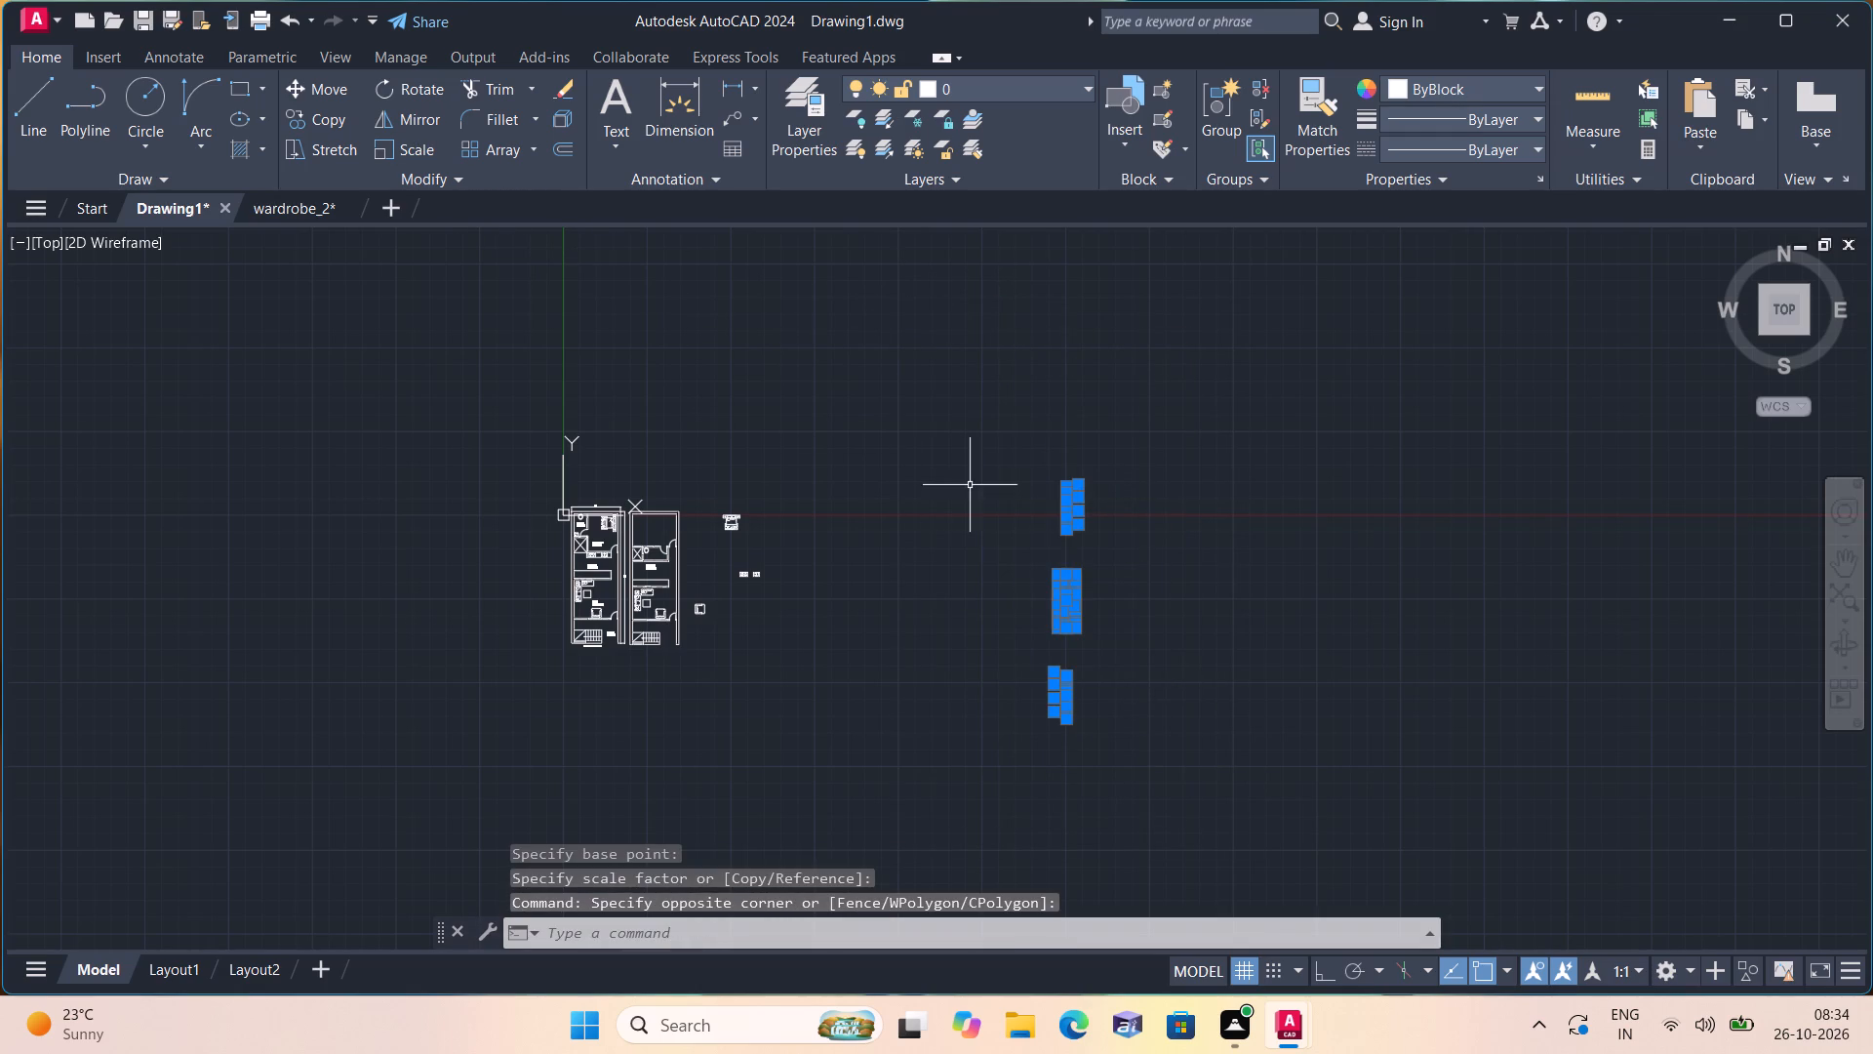
click(322, 83)
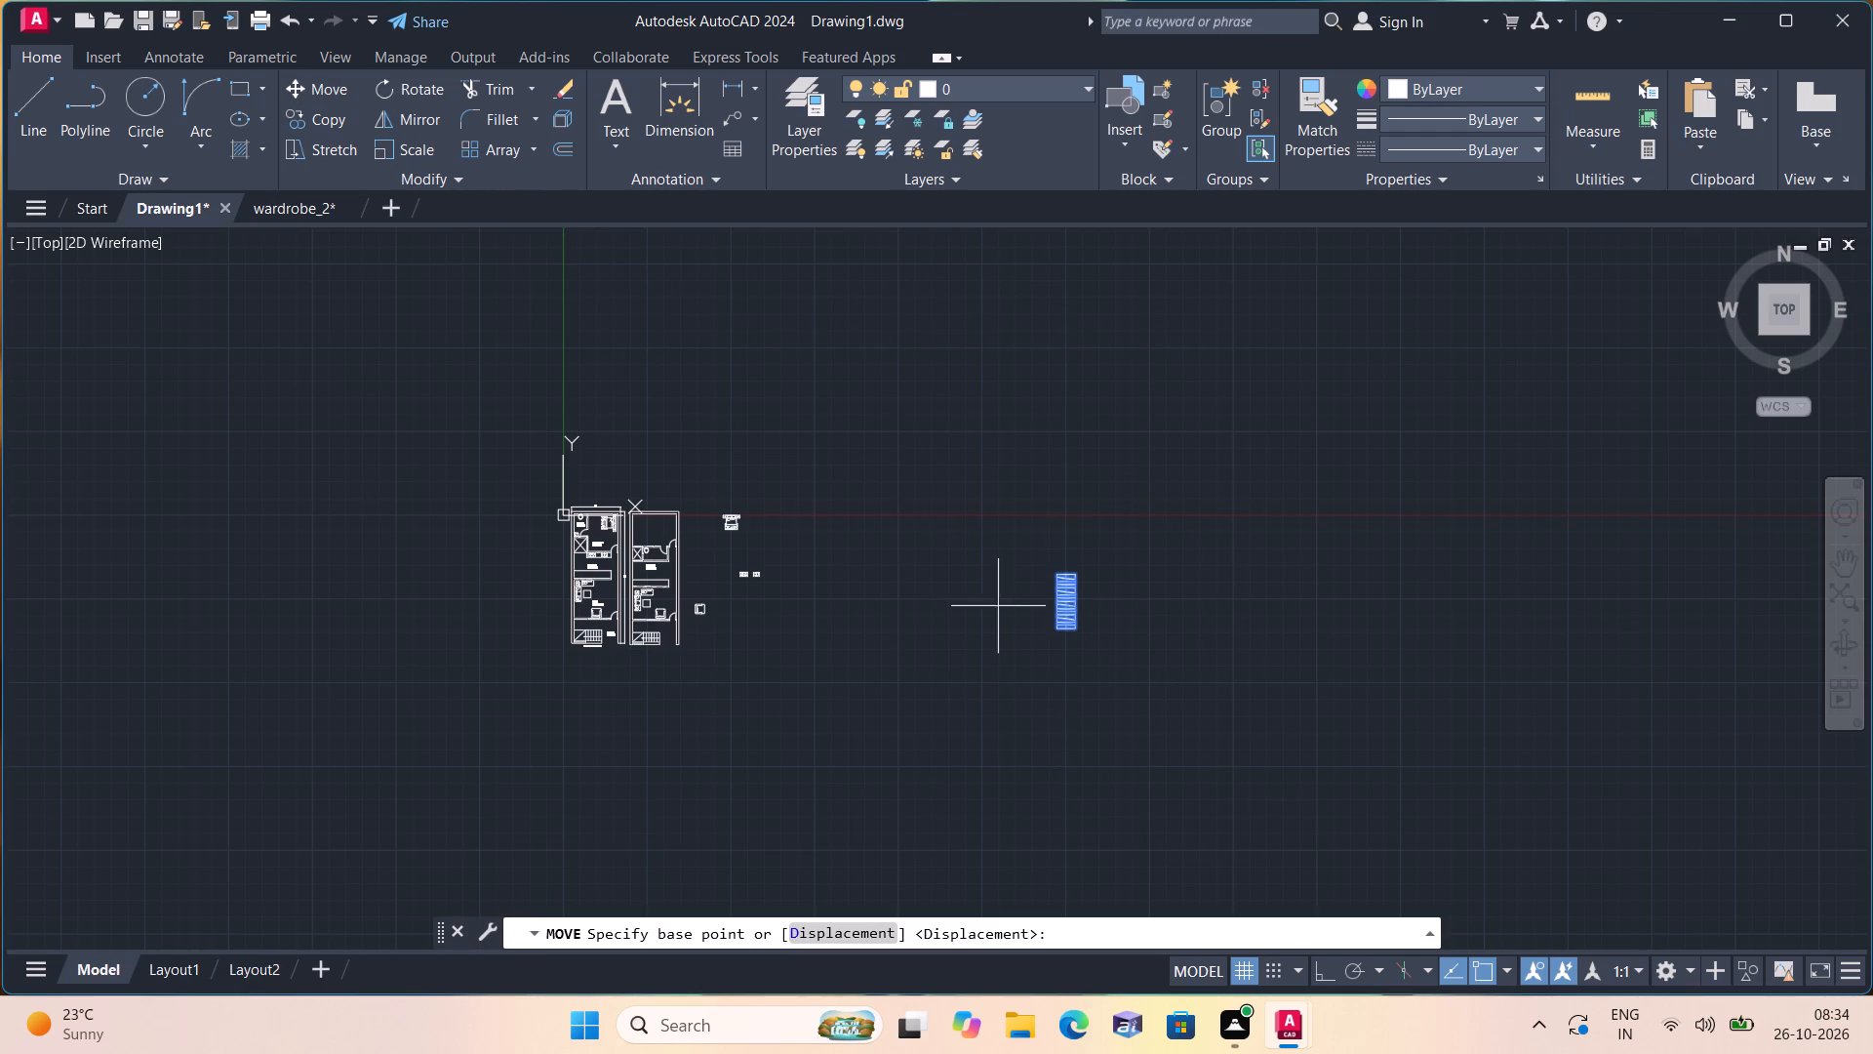
click(1075, 627)
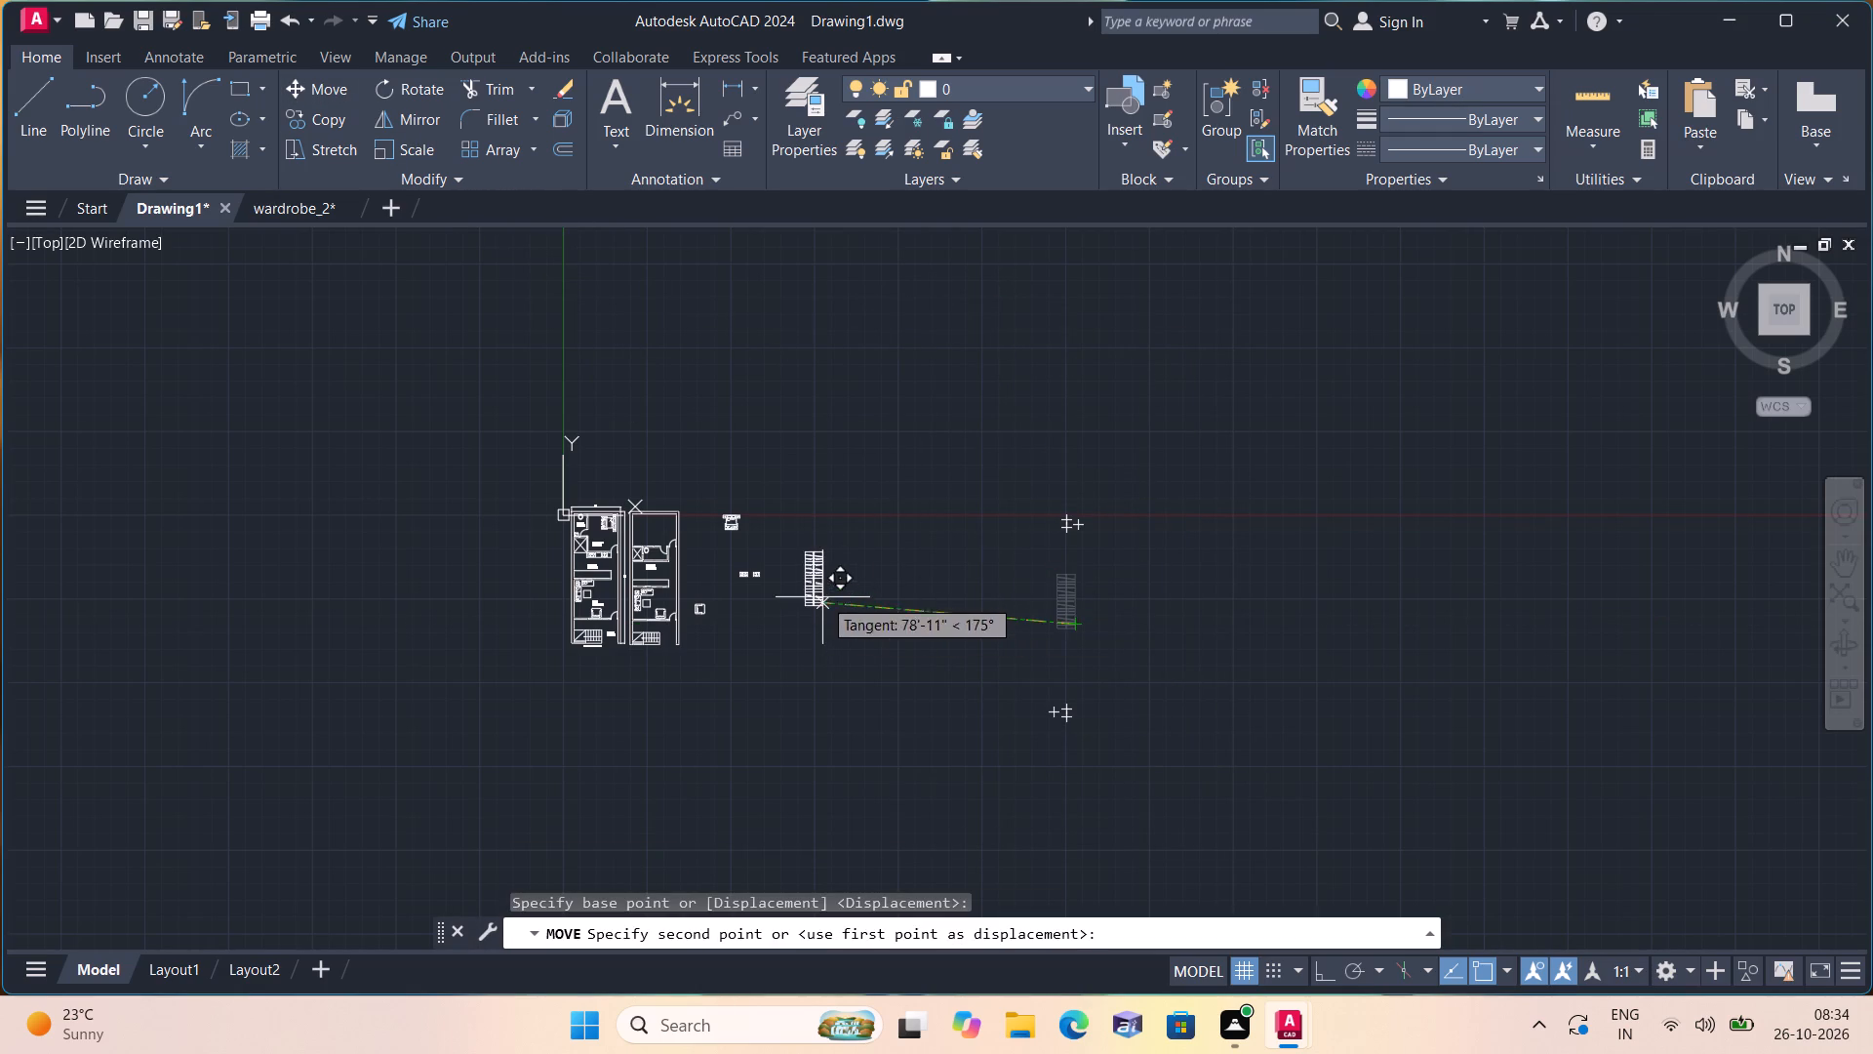
click(822, 593)
scroll(691, 591, up, 2)
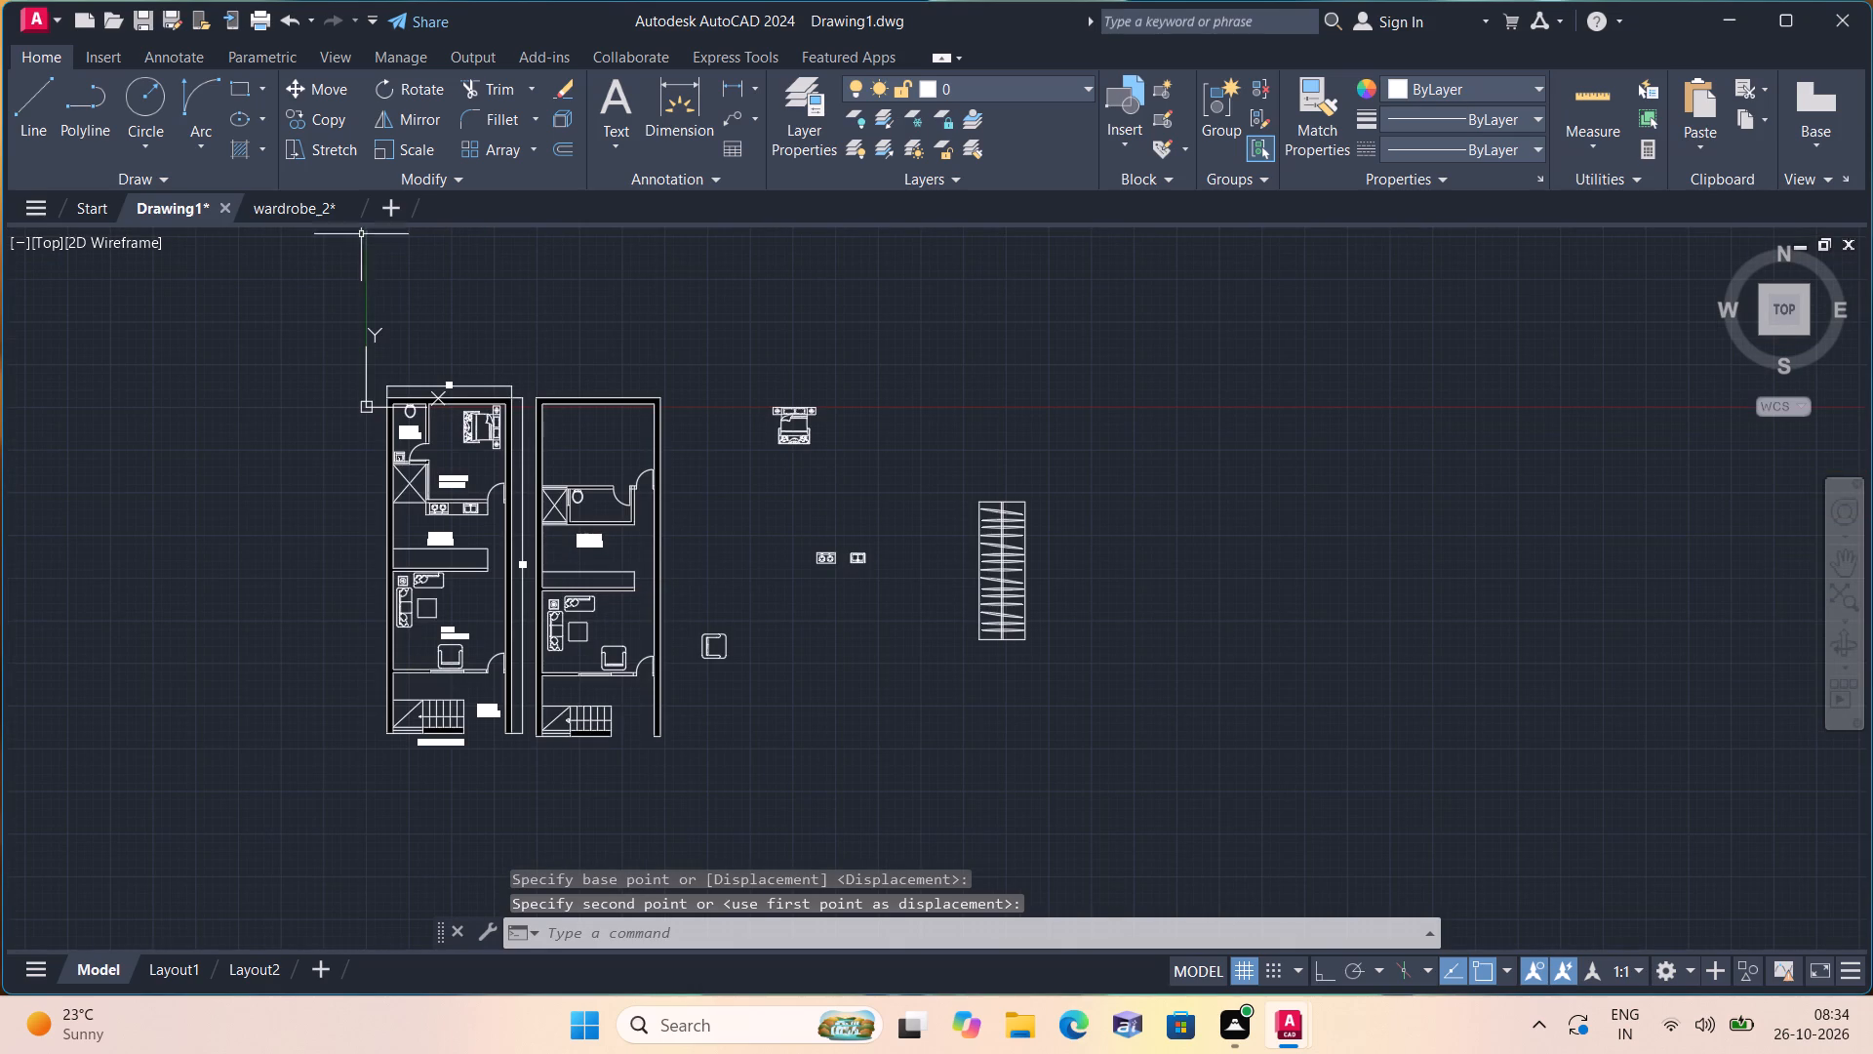
Close wardrobe_2.dwg, saving its changes, and return to Drawing1.
click(350, 205)
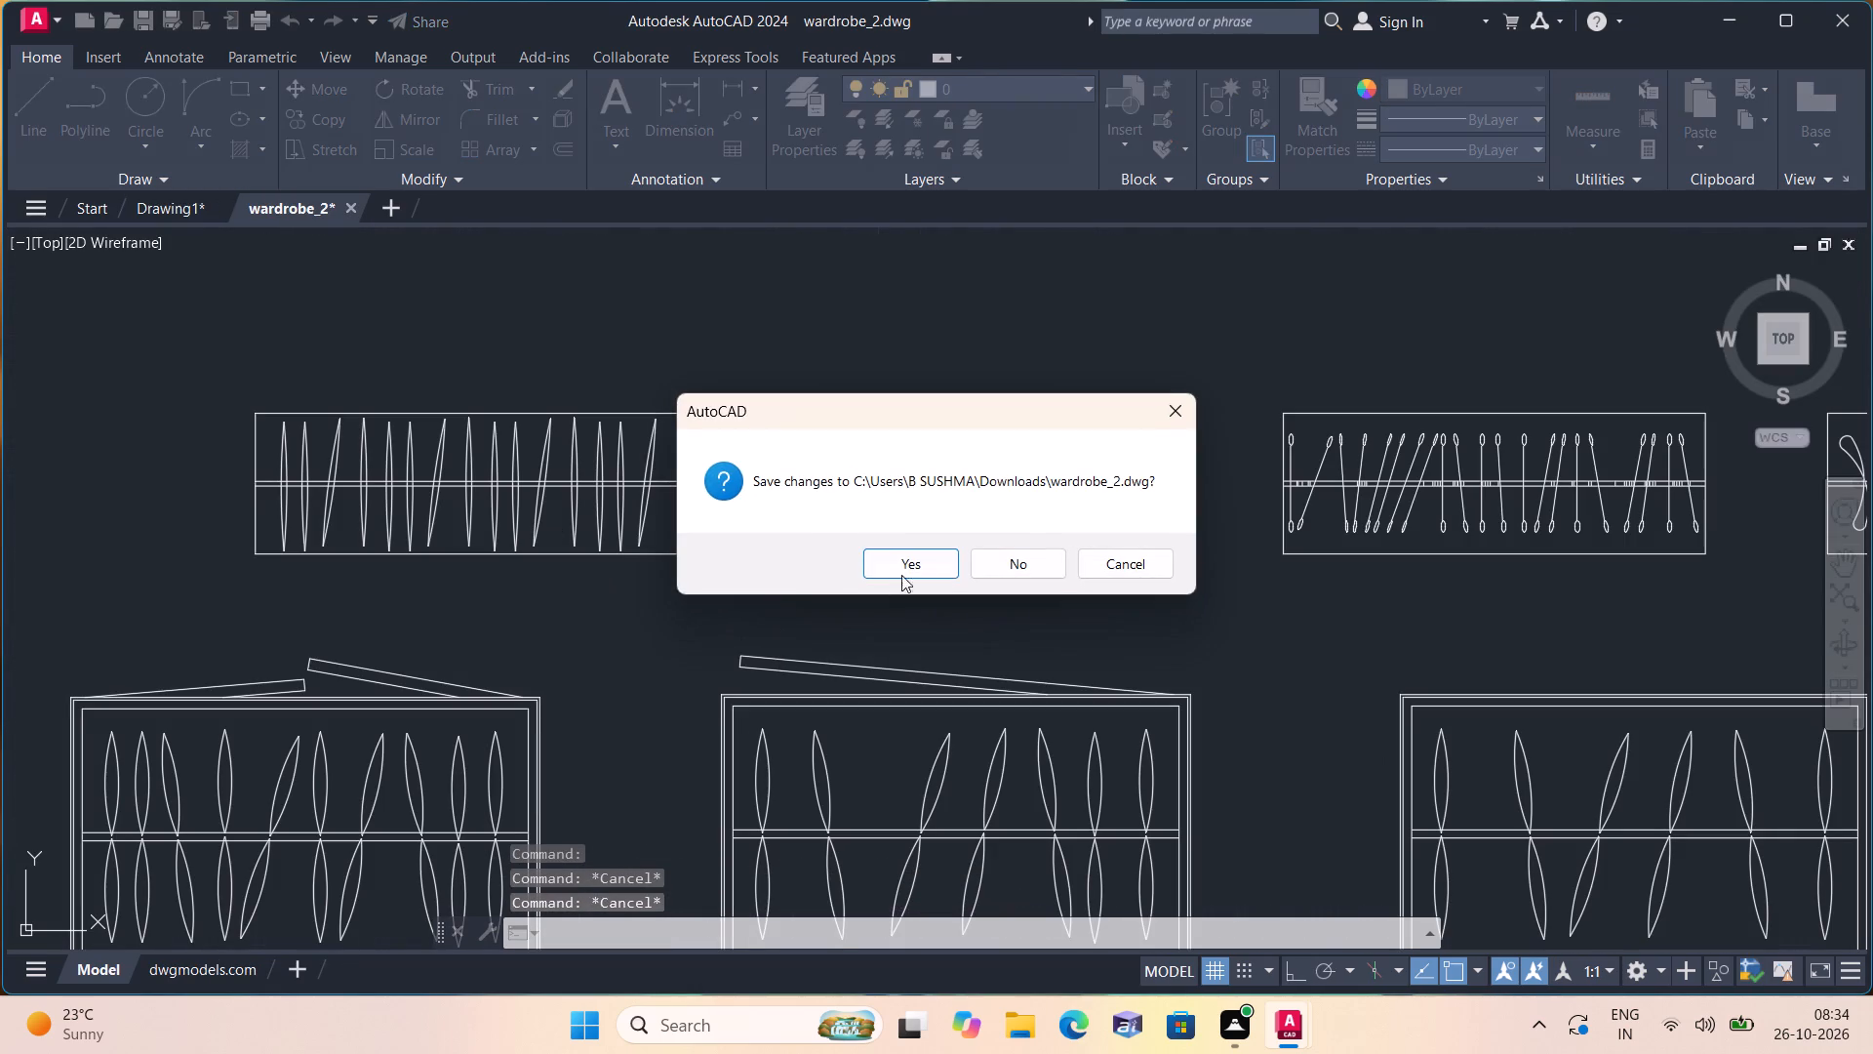
click(921, 562)
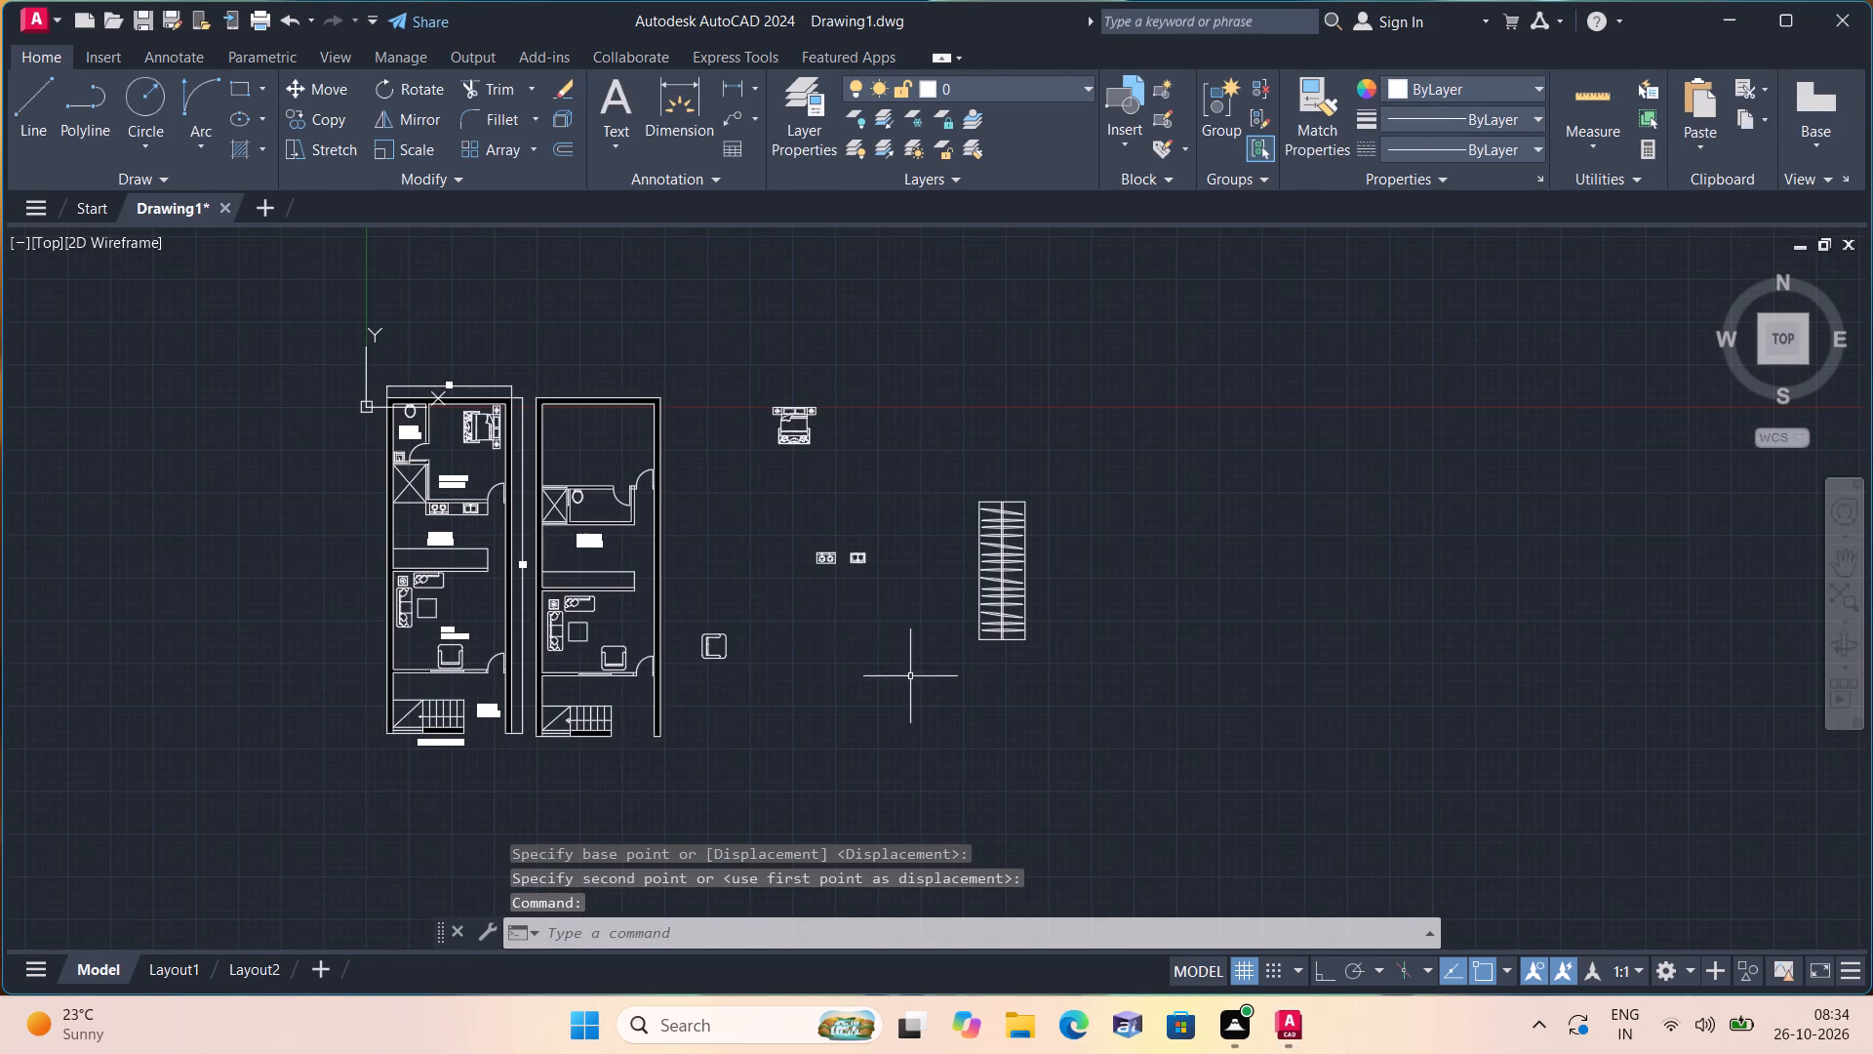
Move the loose double bed into the second plan's empty upper room, with its headboard near the top wall.
scroll(750, 453, up, 1)
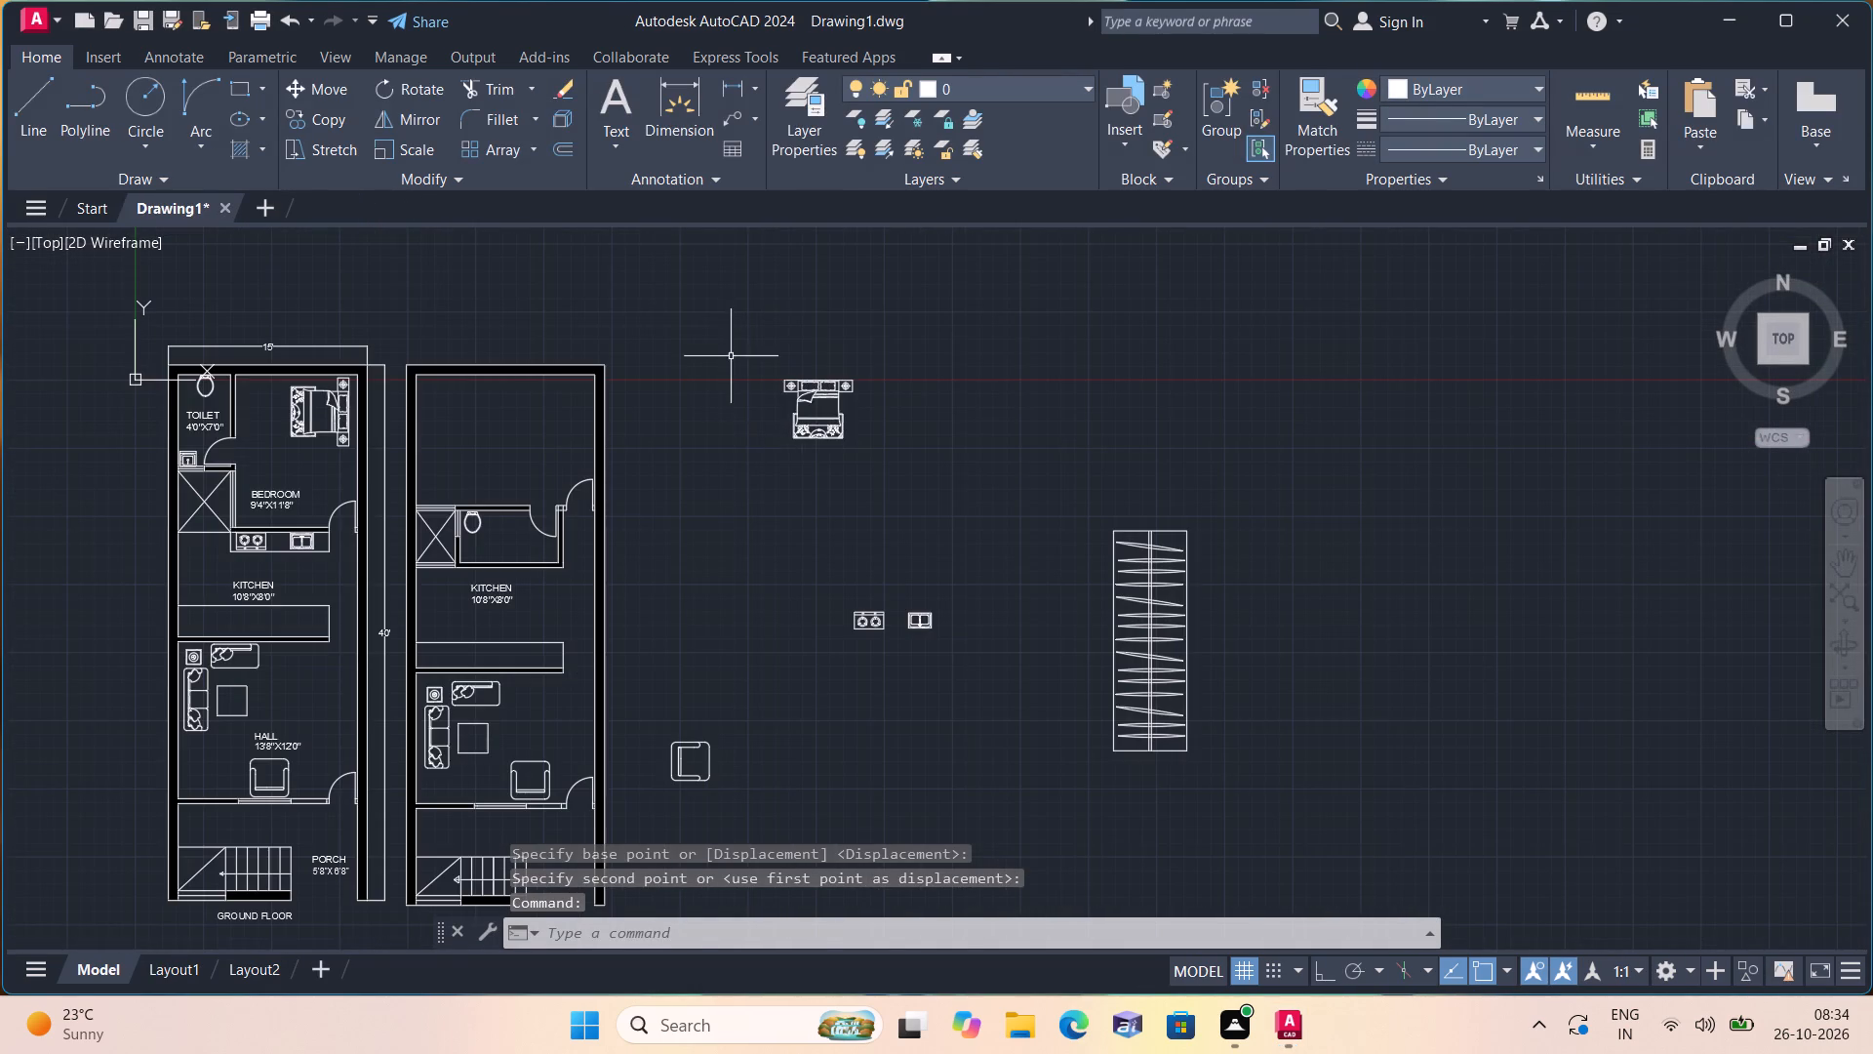
click(730, 353)
click(973, 491)
click(322, 85)
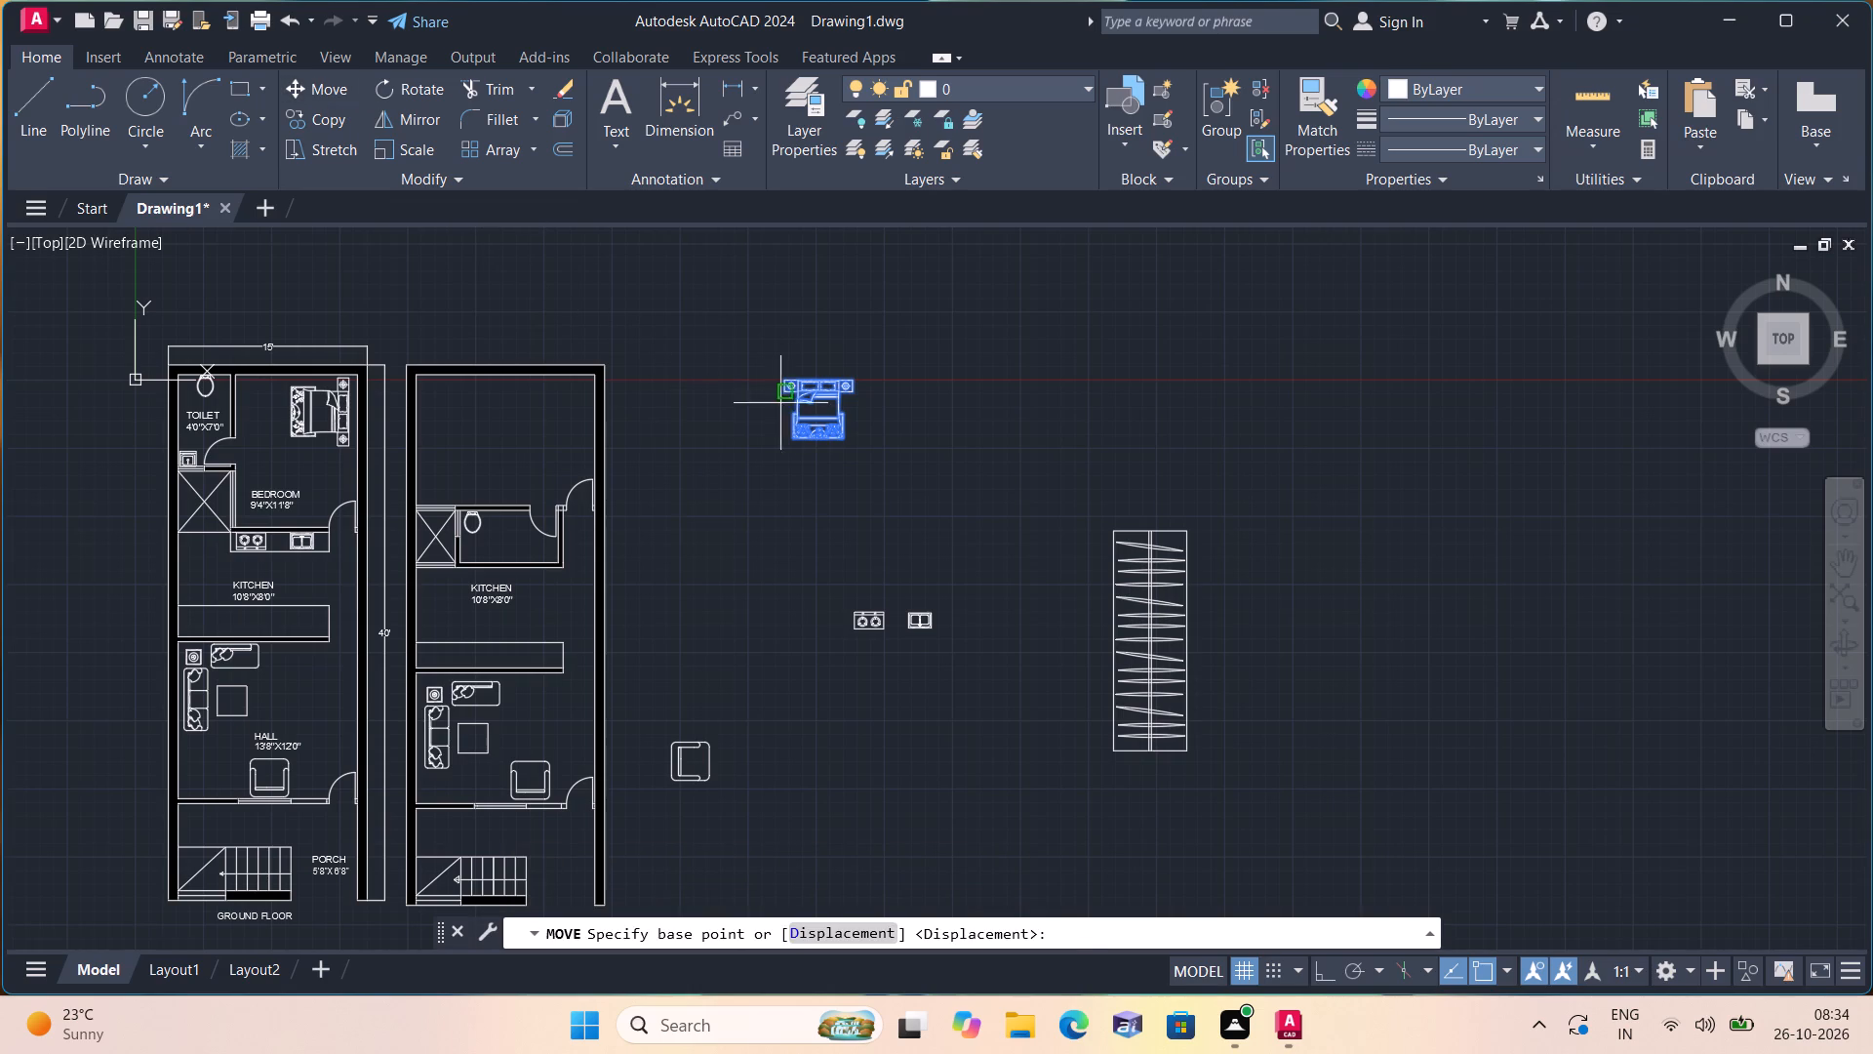
click(825, 403)
scroll(471, 417, up, 2)
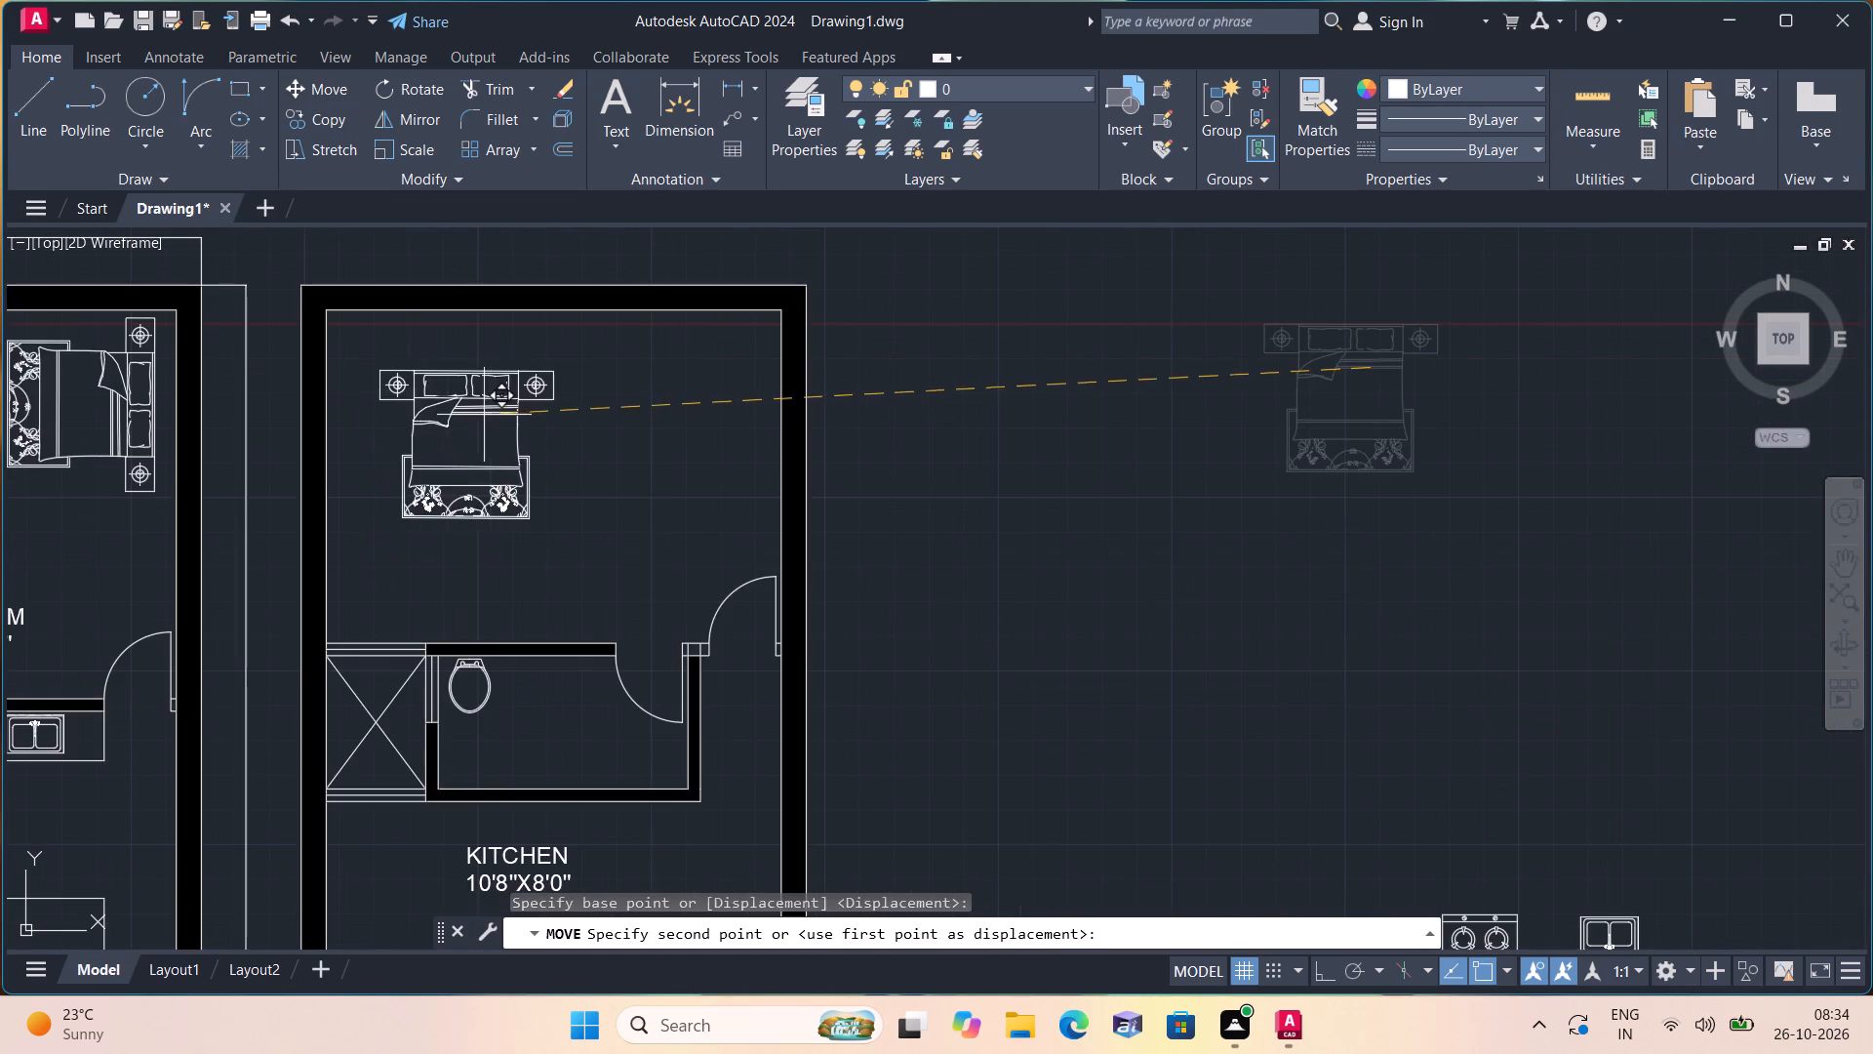
click(554, 370)
Scale the loose rotated armchair down freehand to less than a third of its size.
scroll(685, 417, down, 1)
middle_drag(975, 525, 957, 518)
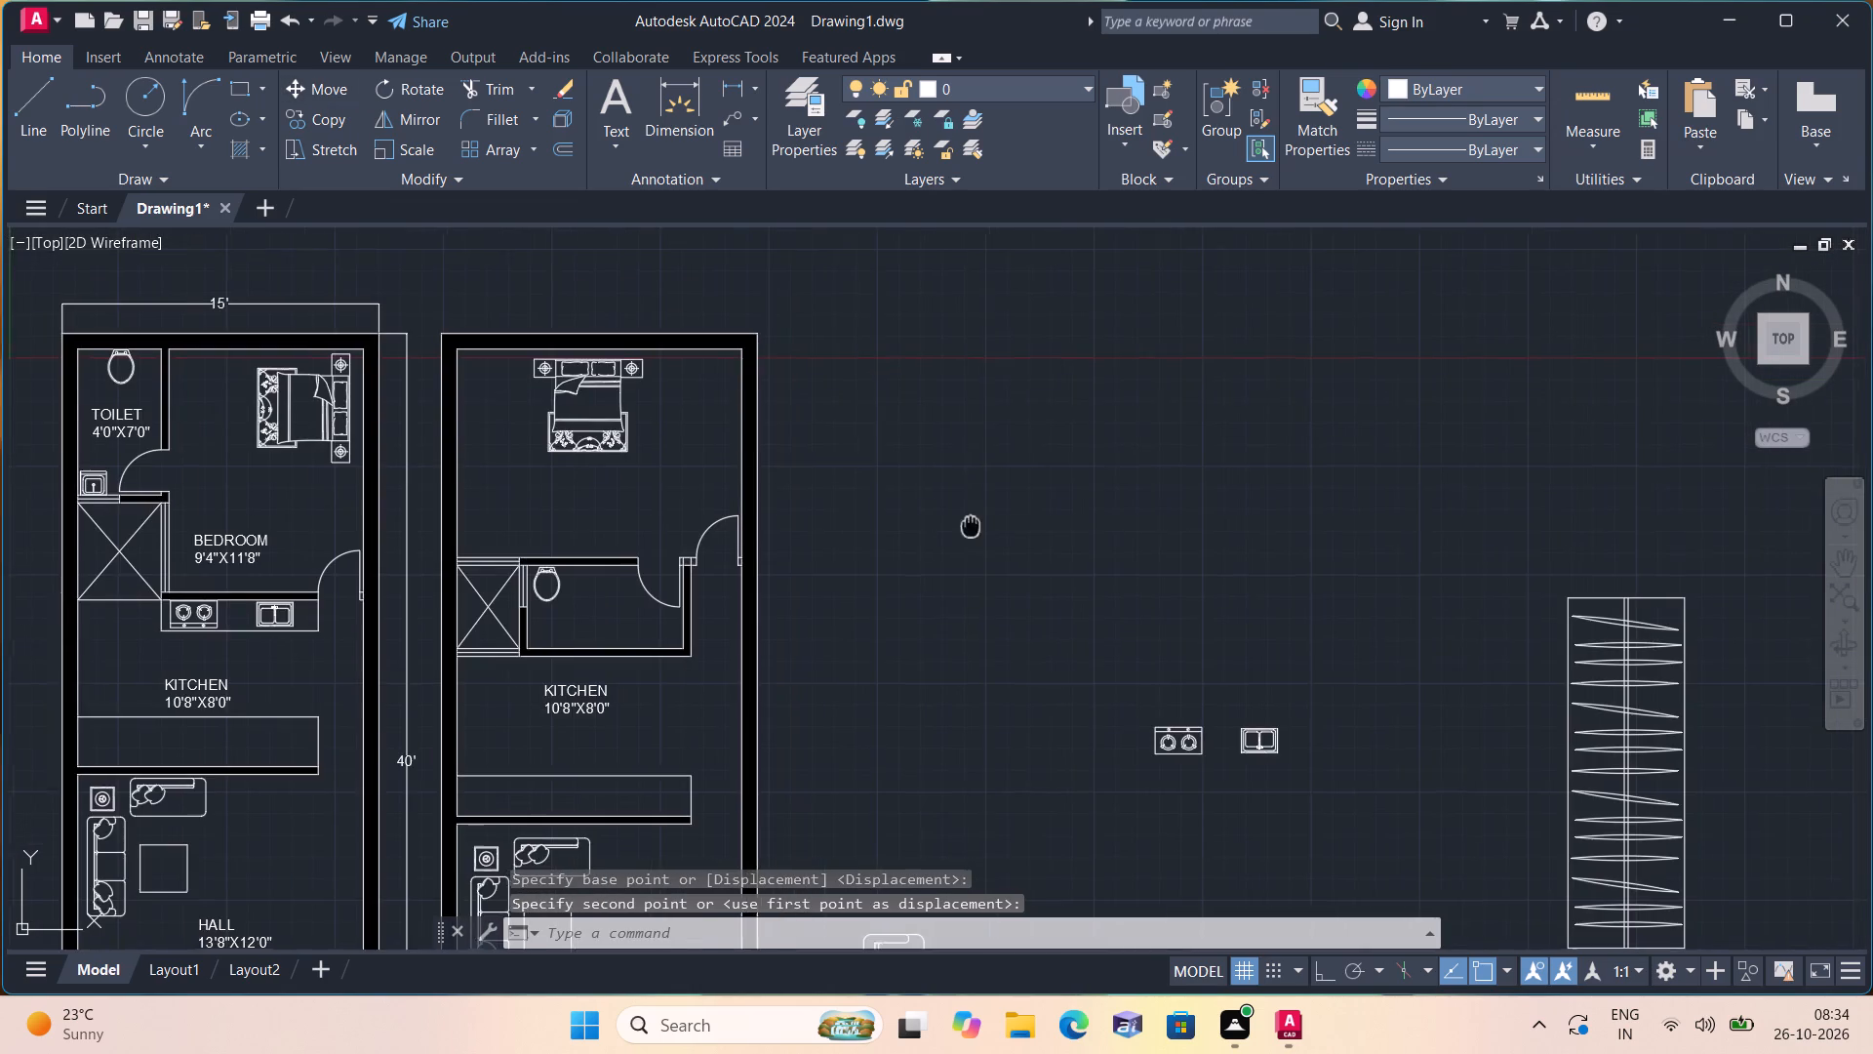
middle_drag(957, 518, 604, 337)
click(605, 858)
click(457, 710)
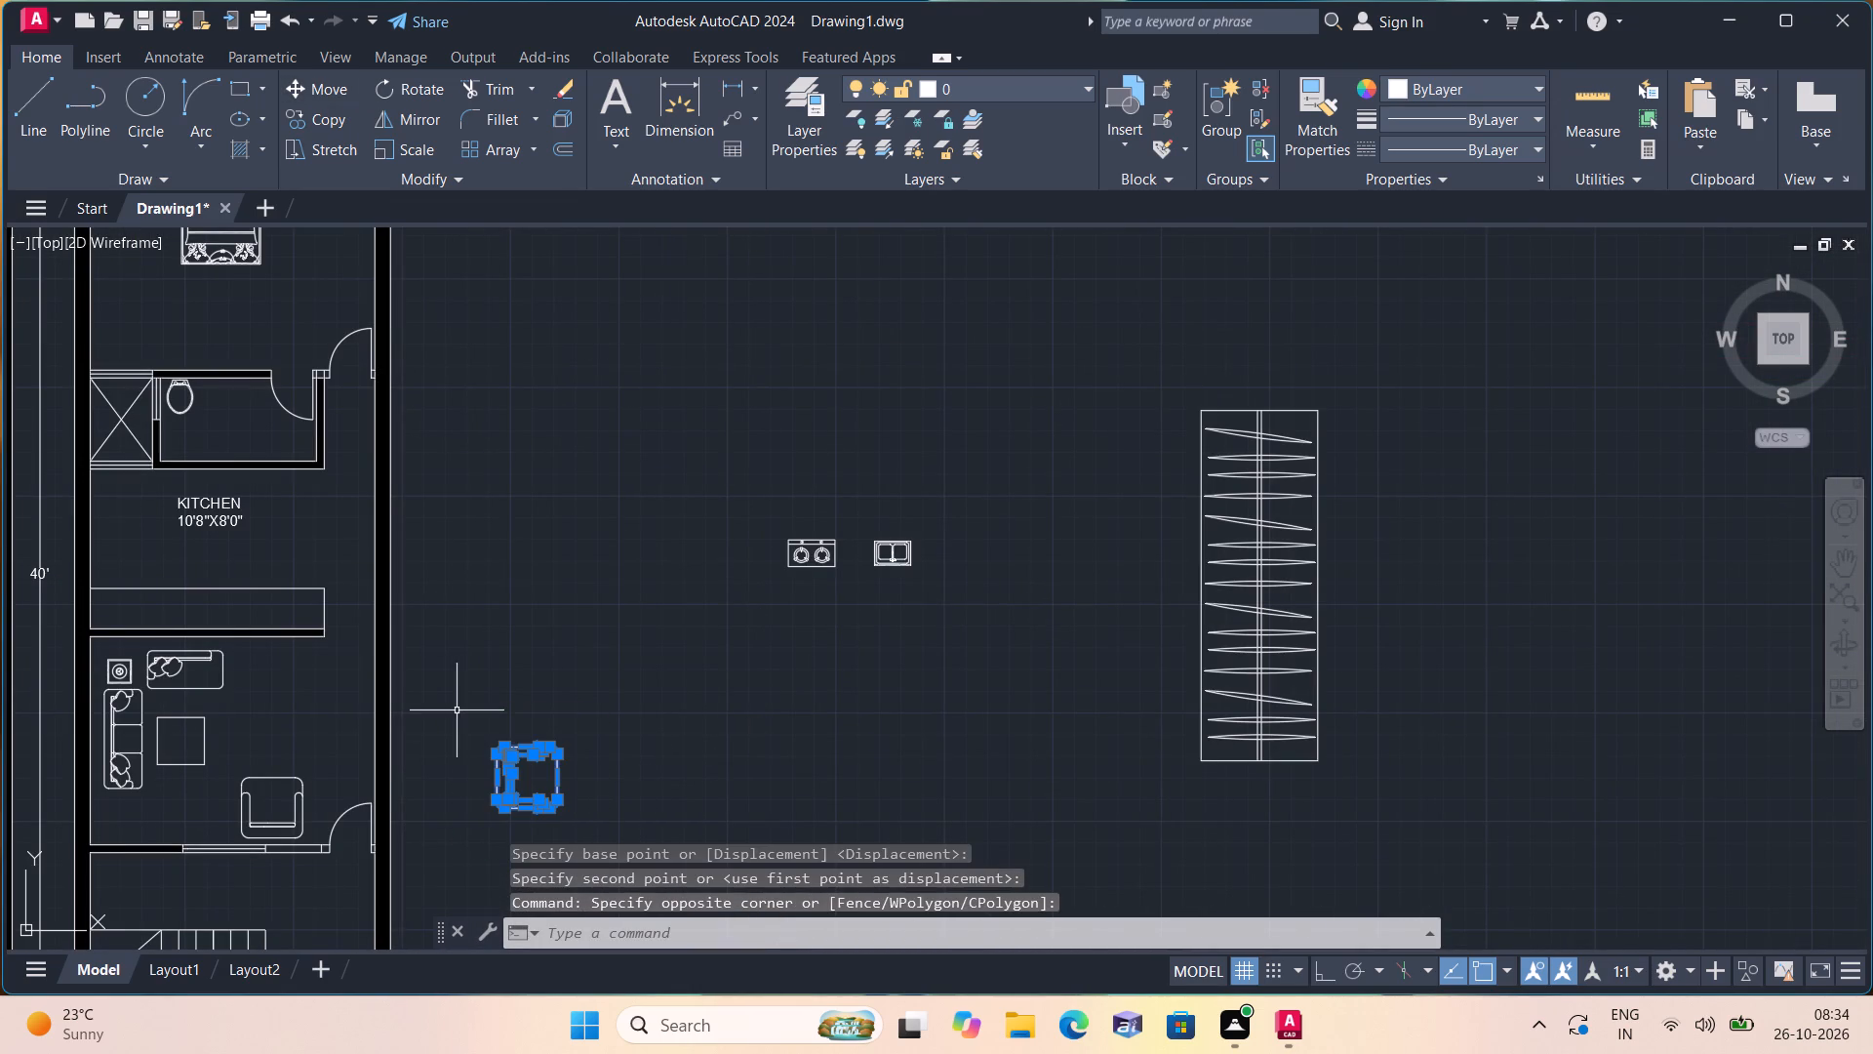
click(413, 149)
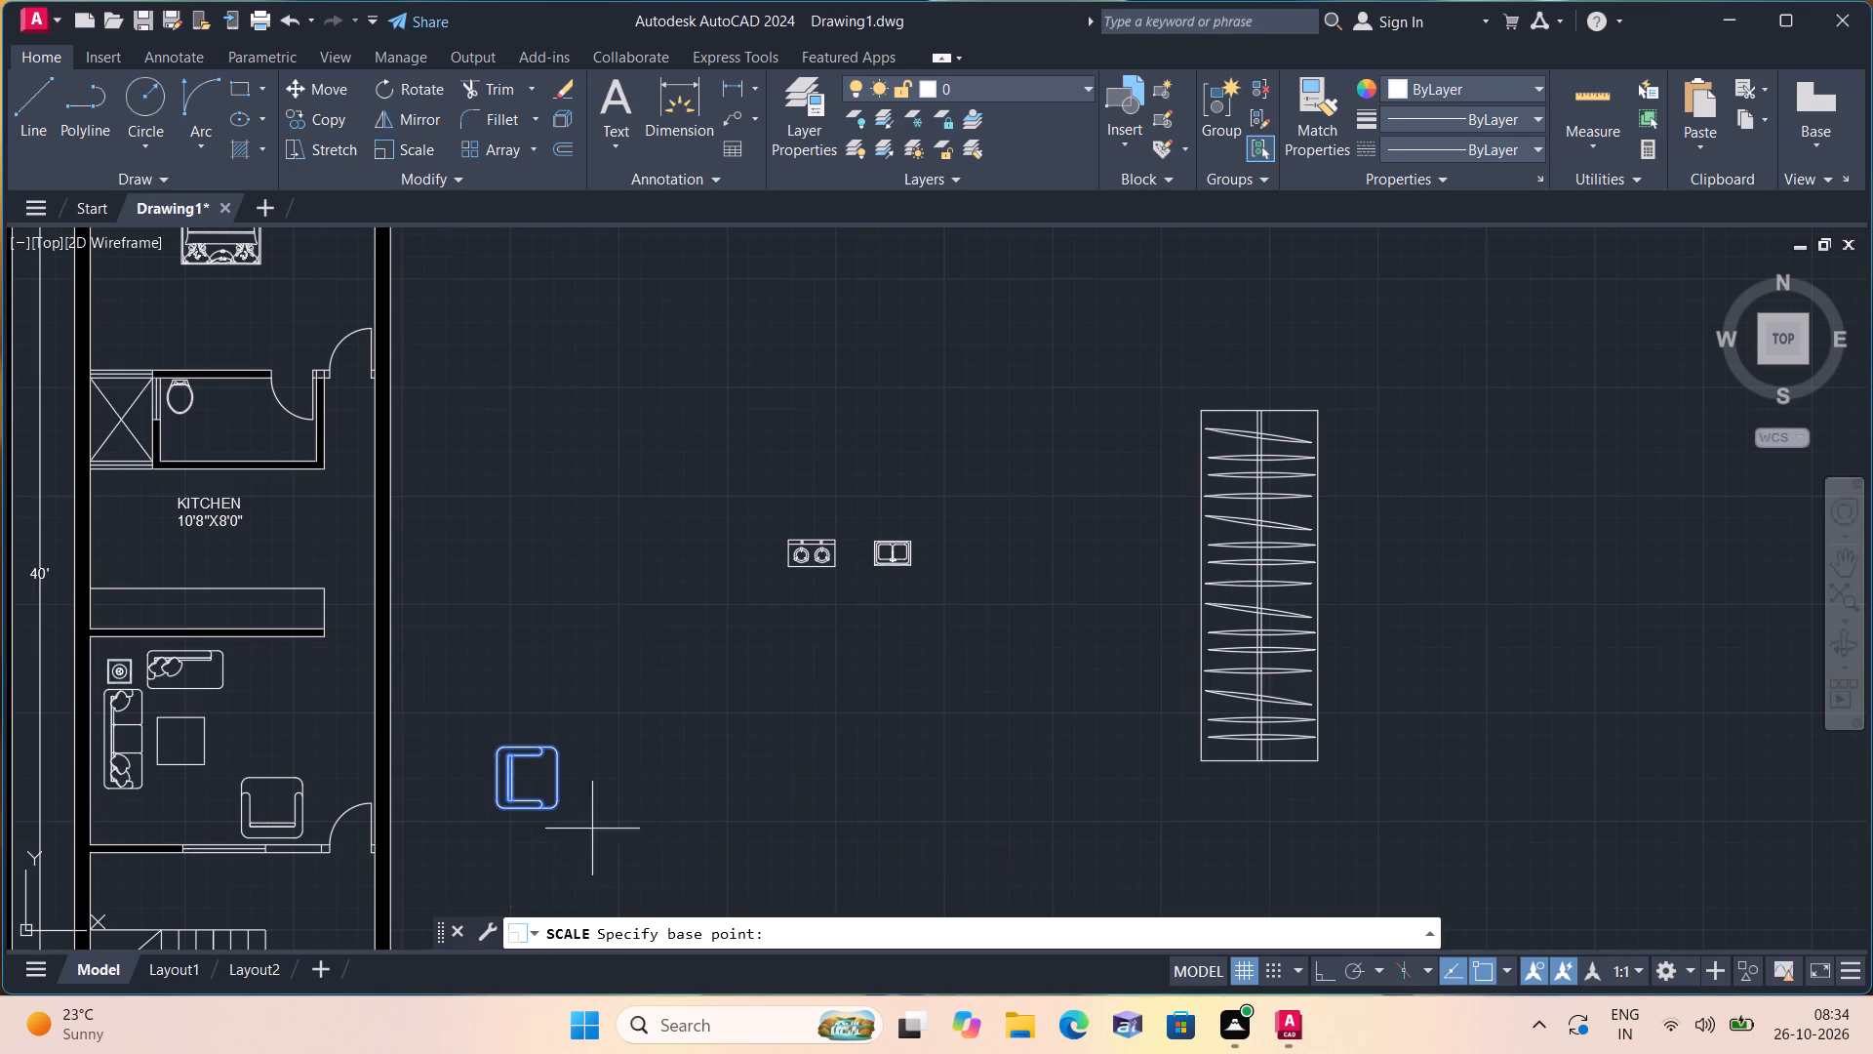
scroll(524, 789, up, 2)
click(529, 780)
click(549, 775)
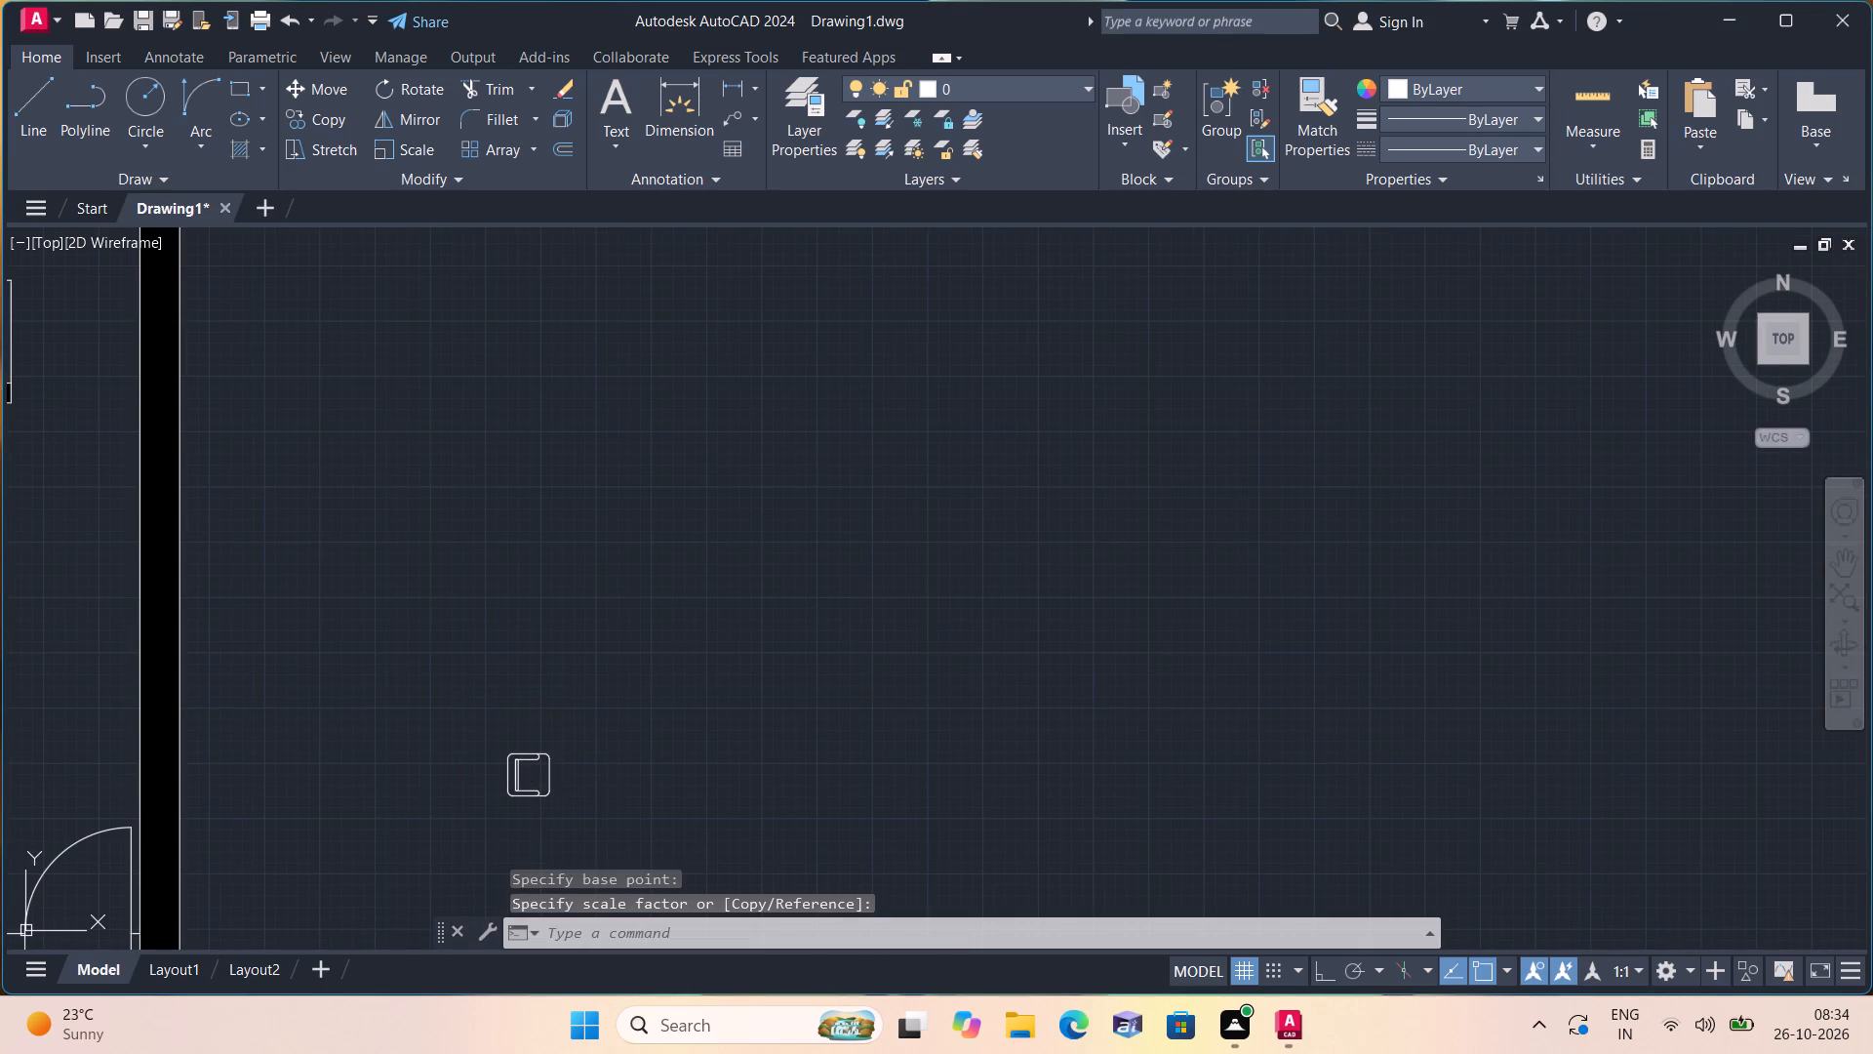
Move the small armchair into the upper-left corner area of the second plan's bedroom, left of the bed.
drag(636, 830, 593, 804)
click(381, 687)
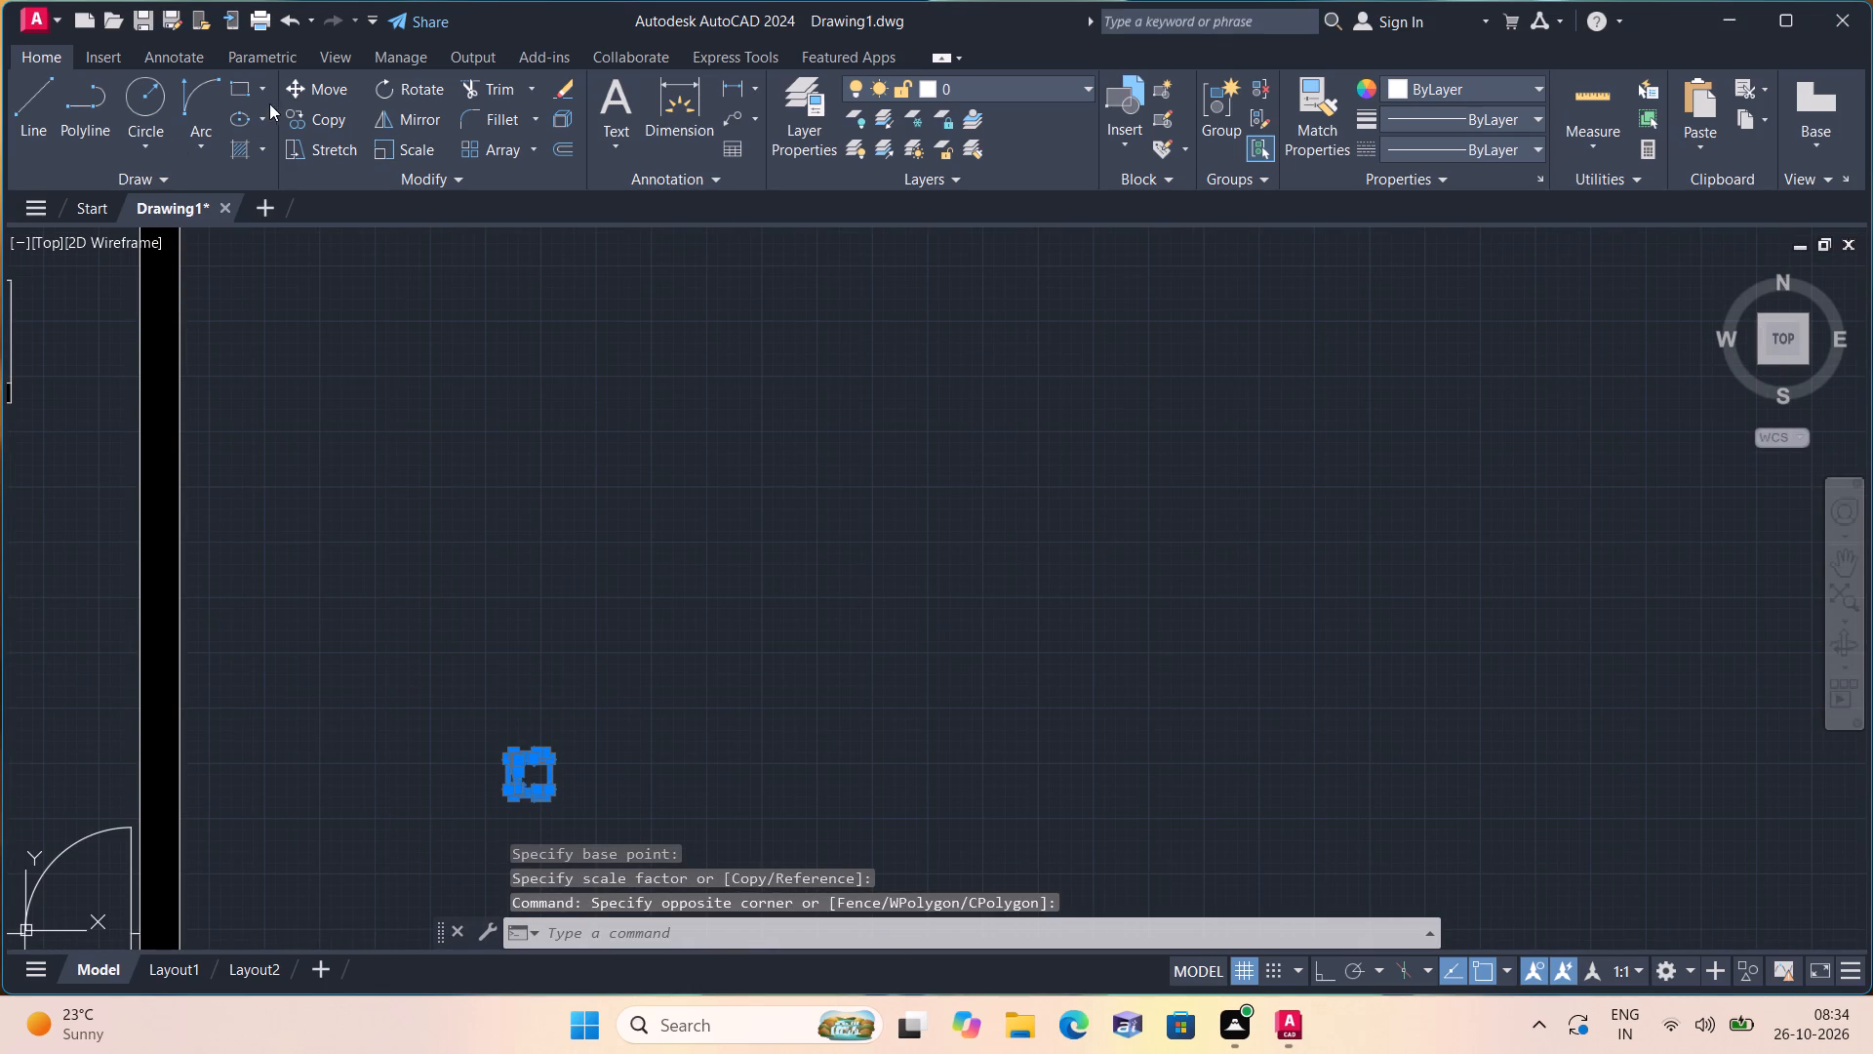
click(317, 87)
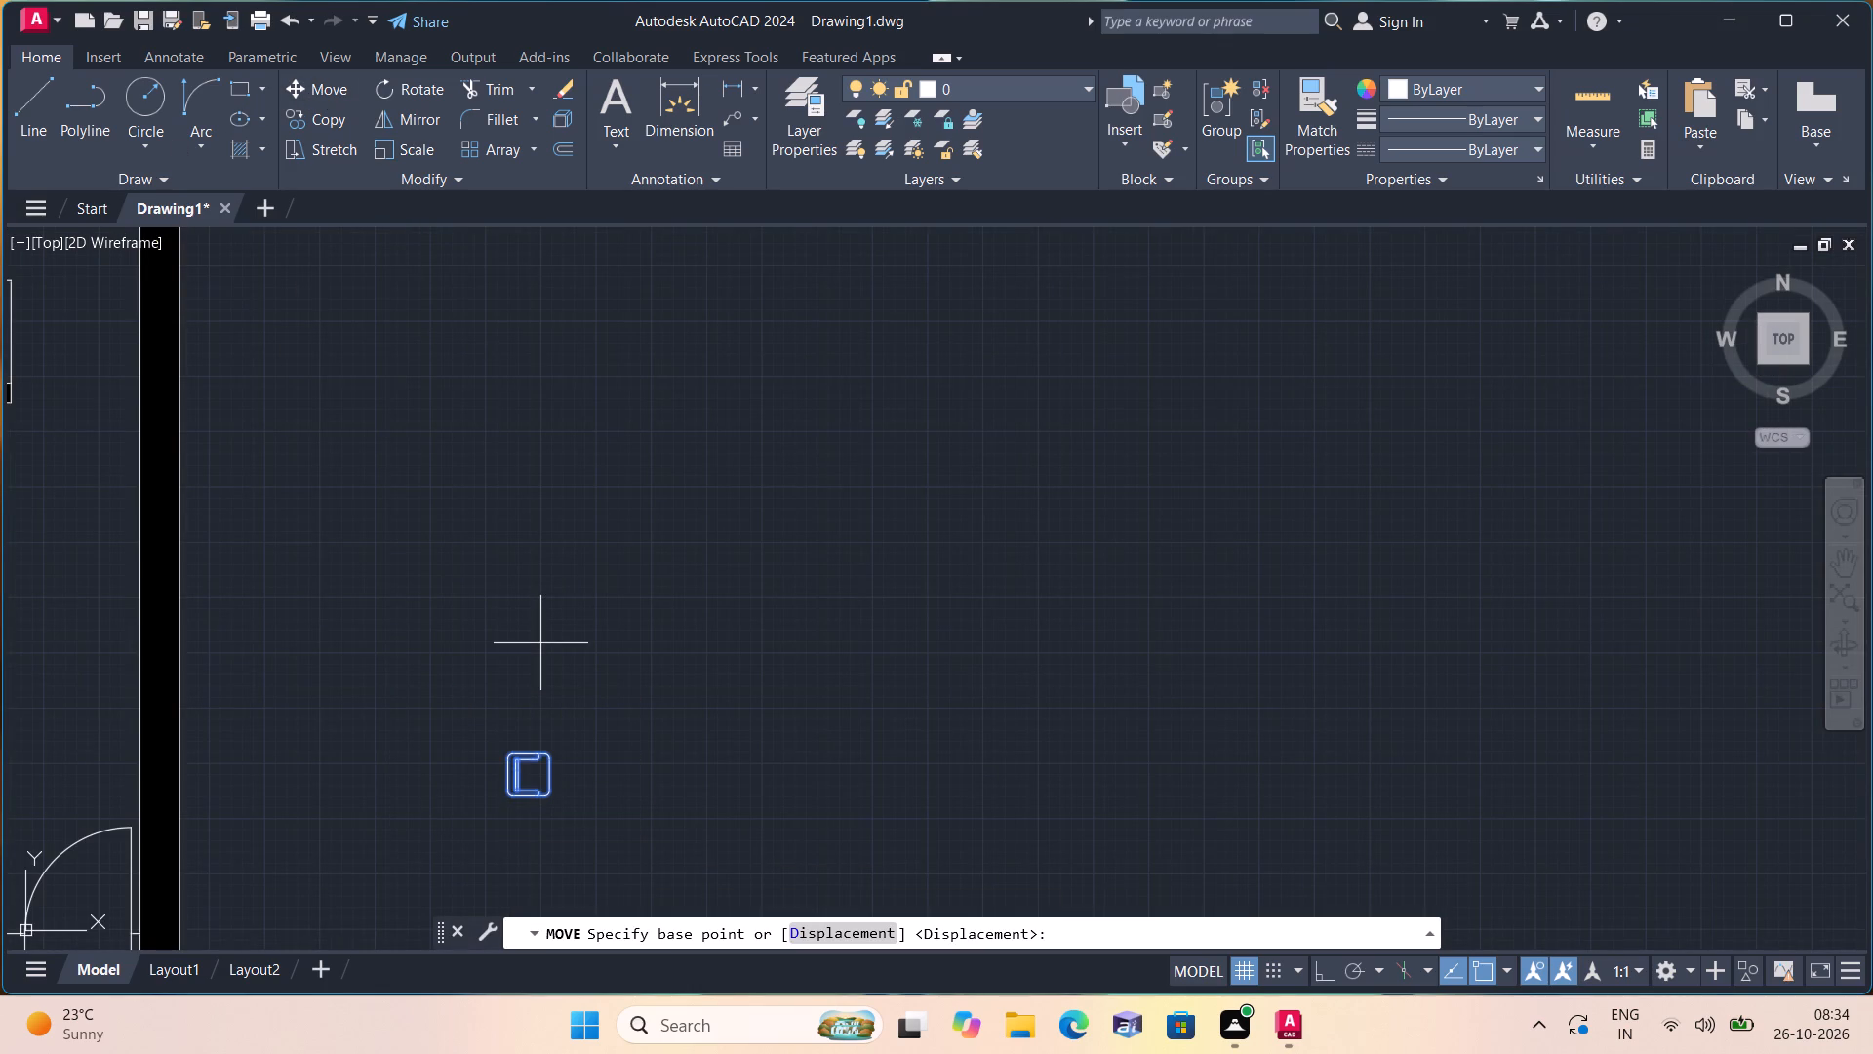
click(518, 768)
middle_drag(485, 463, 489, 470)
scroll(487, 468, down, 1)
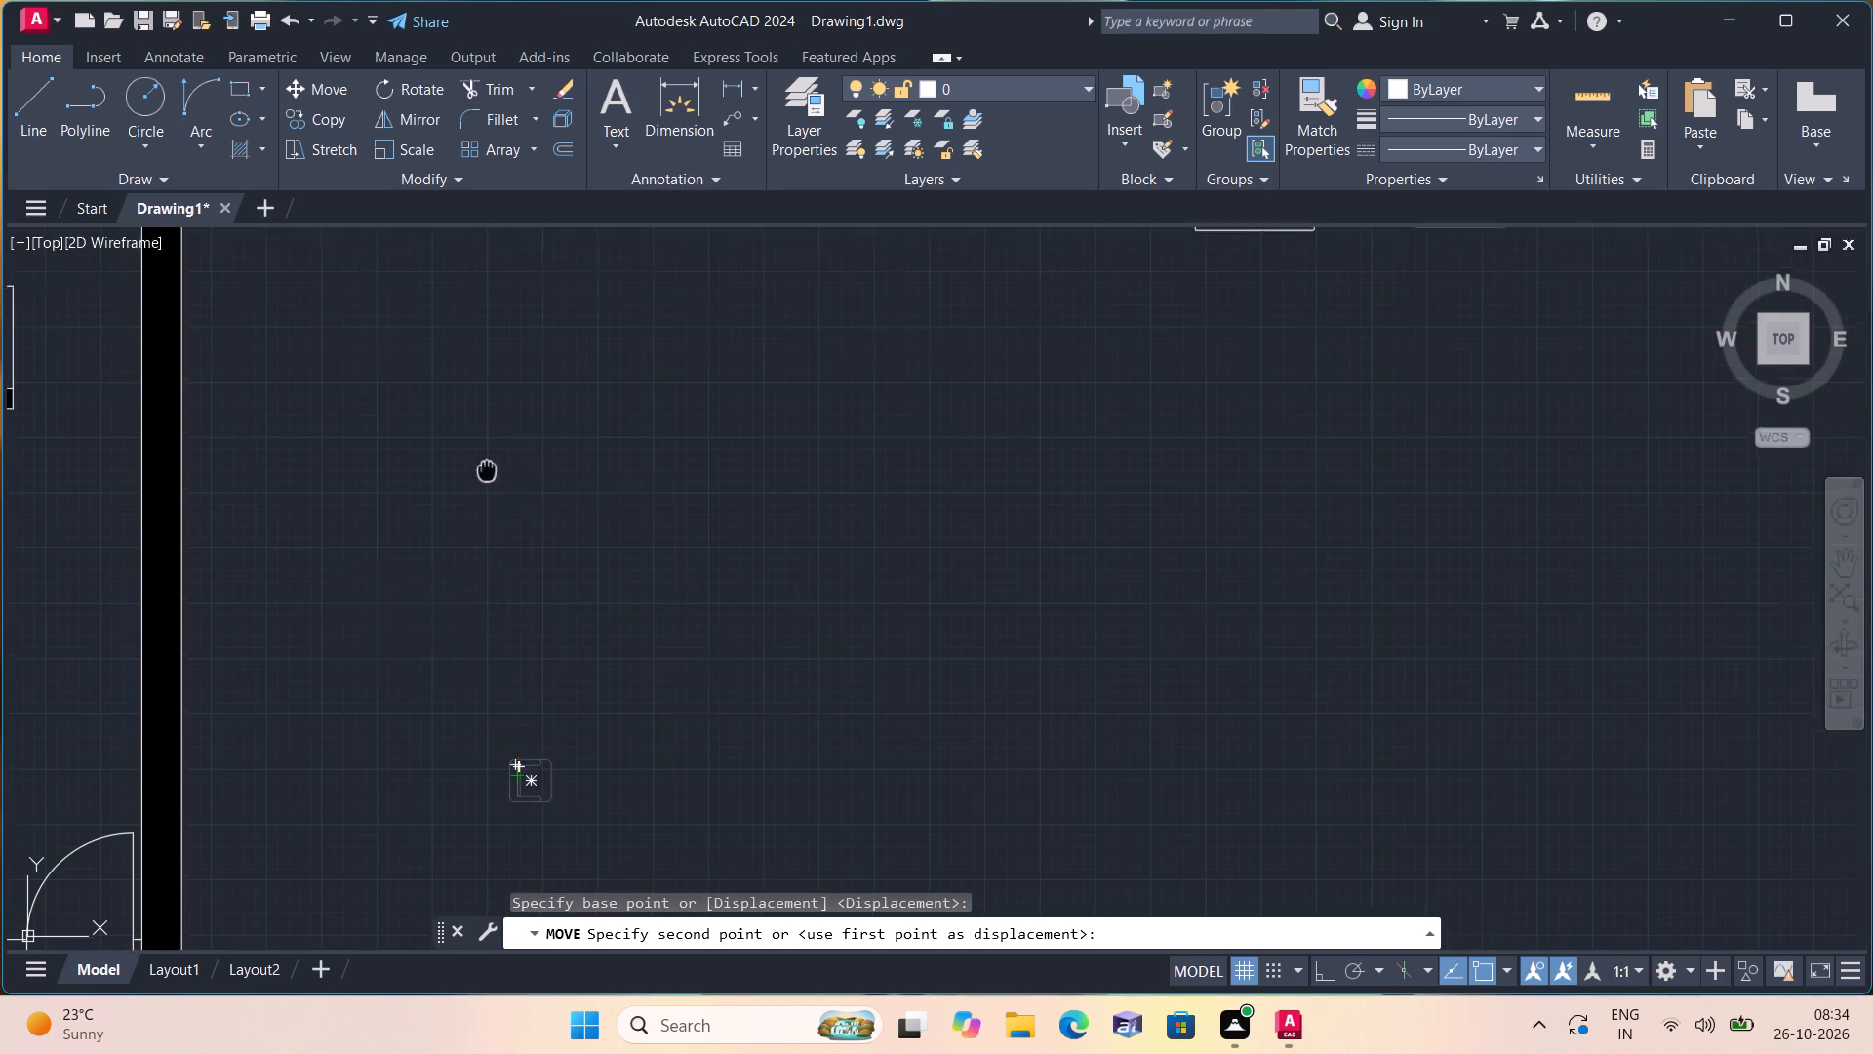
middle_drag(489, 470, 771, 605)
middle_drag(305, 361, 636, 607)
scroll(589, 385, down, 1)
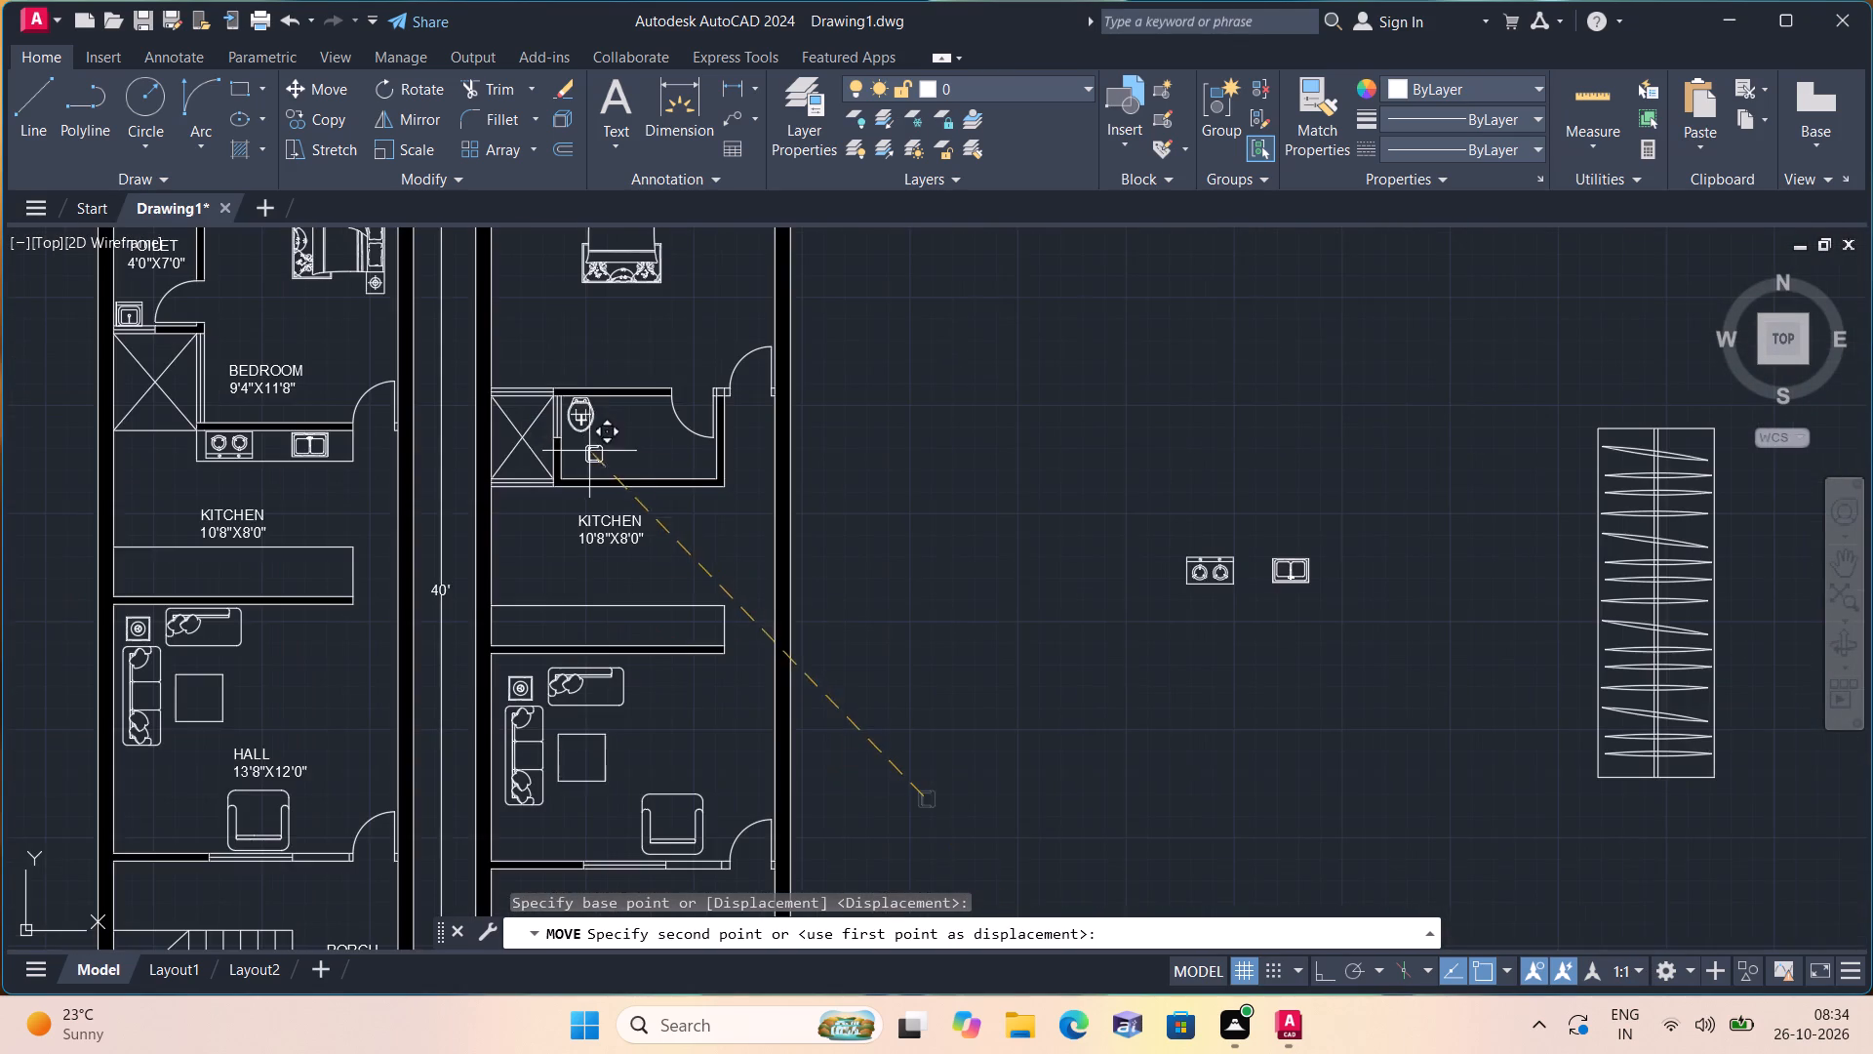
middle_drag(508, 277, 533, 447)
scroll(536, 376, up, 4)
middle_drag(485, 320, 483, 324)
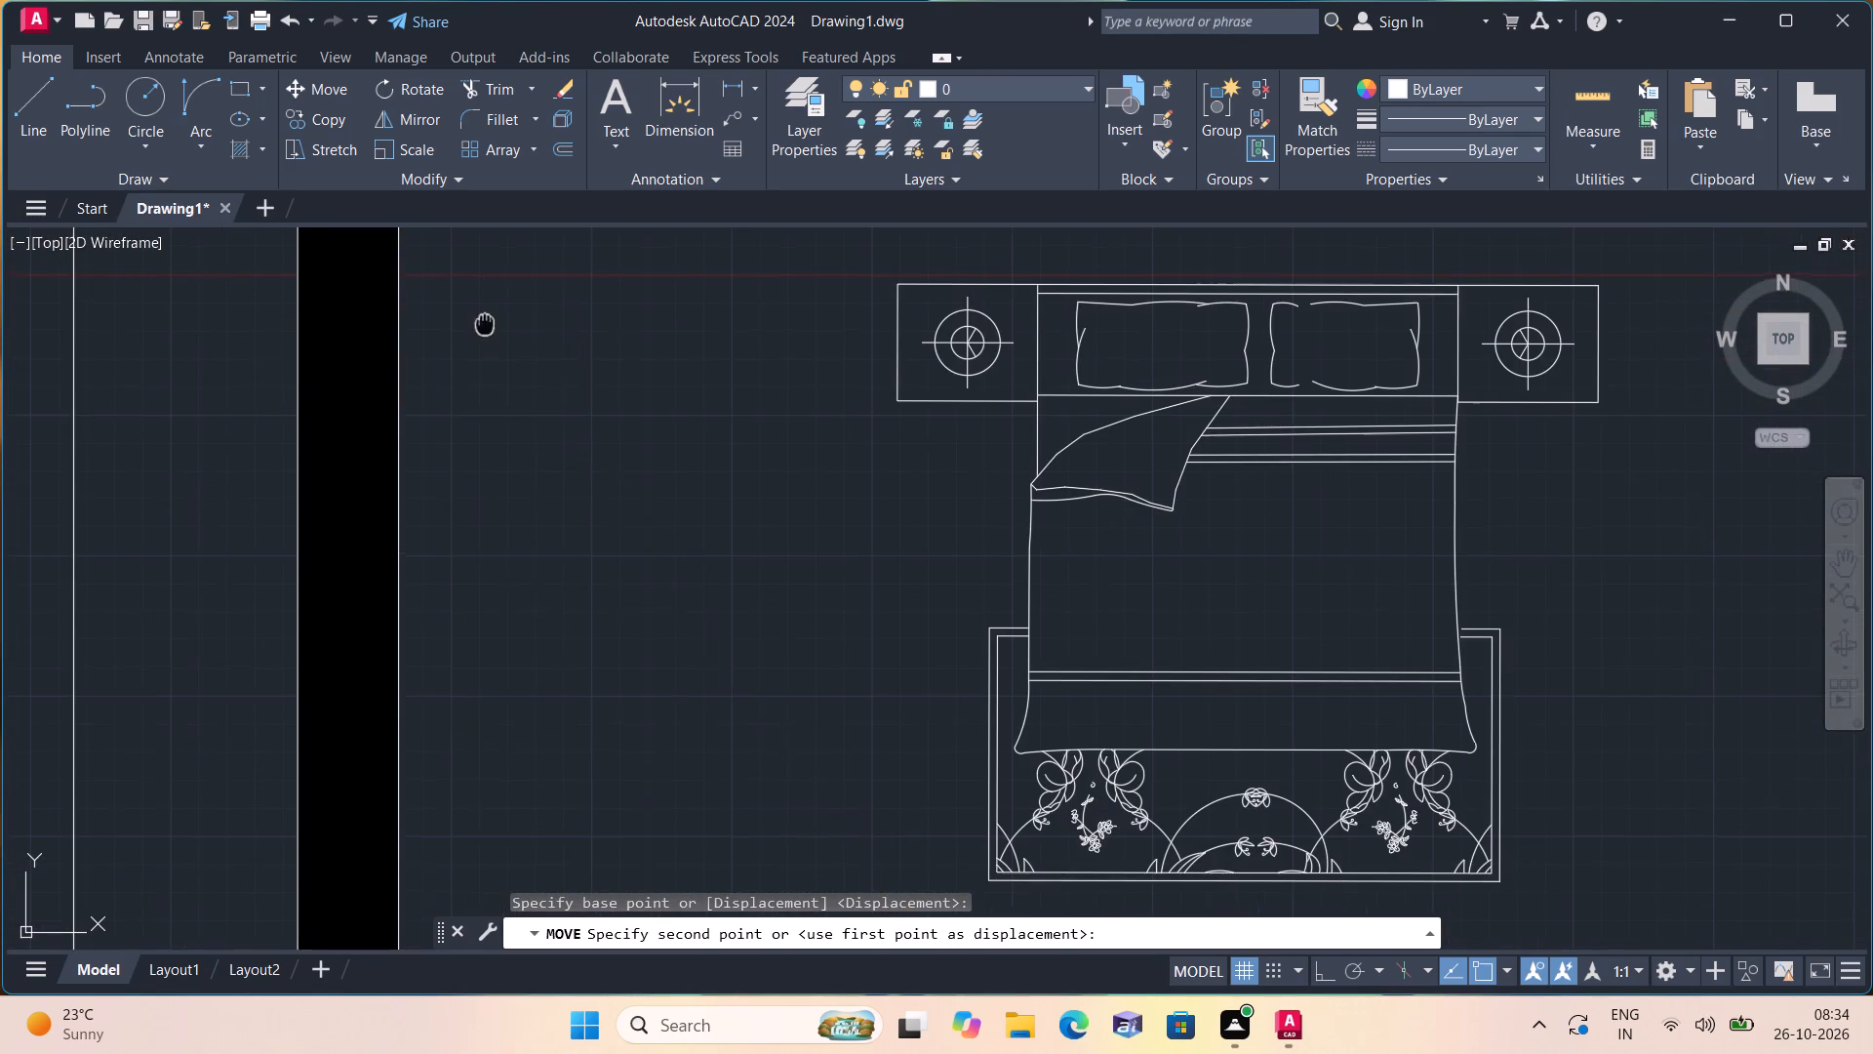
middle_drag(483, 324, 501, 495)
scroll(498, 481, up, 1)
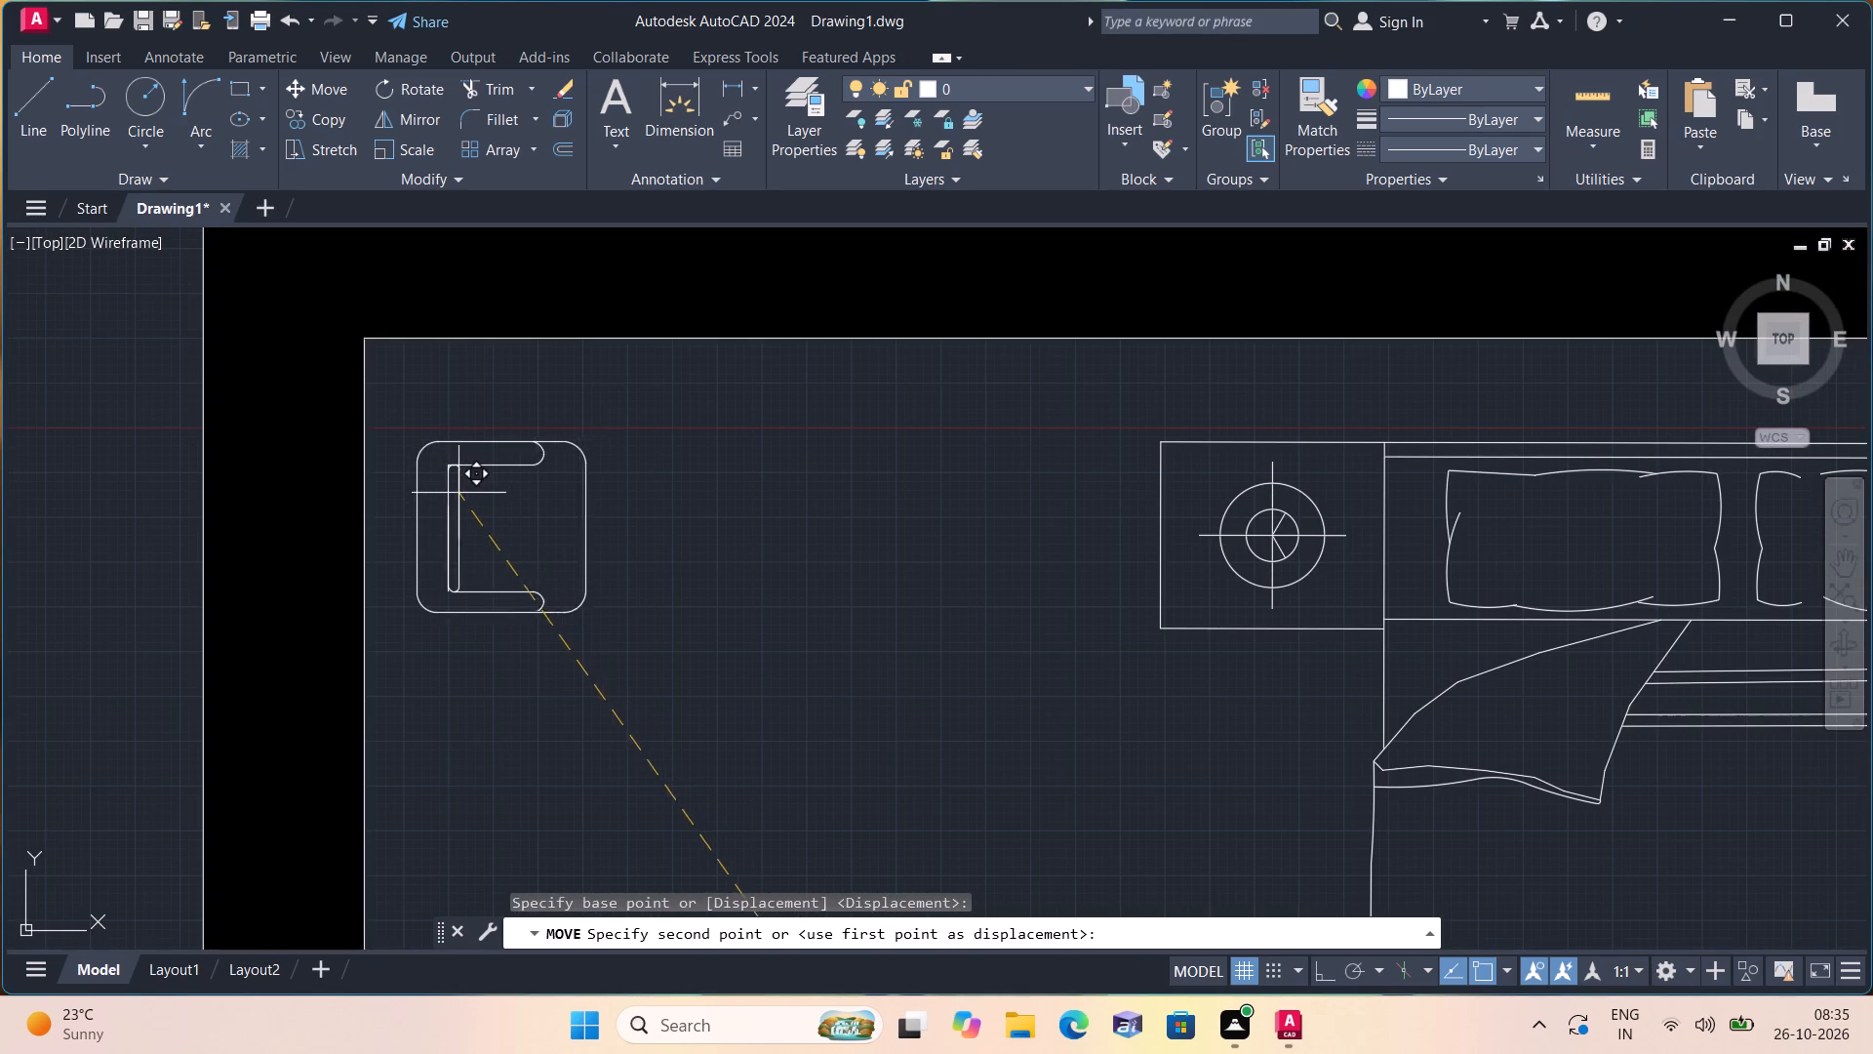
click(498, 543)
Scale the bedroom armchair up freehand slightly, by about a tenth.
drag(423, 434, 488, 554)
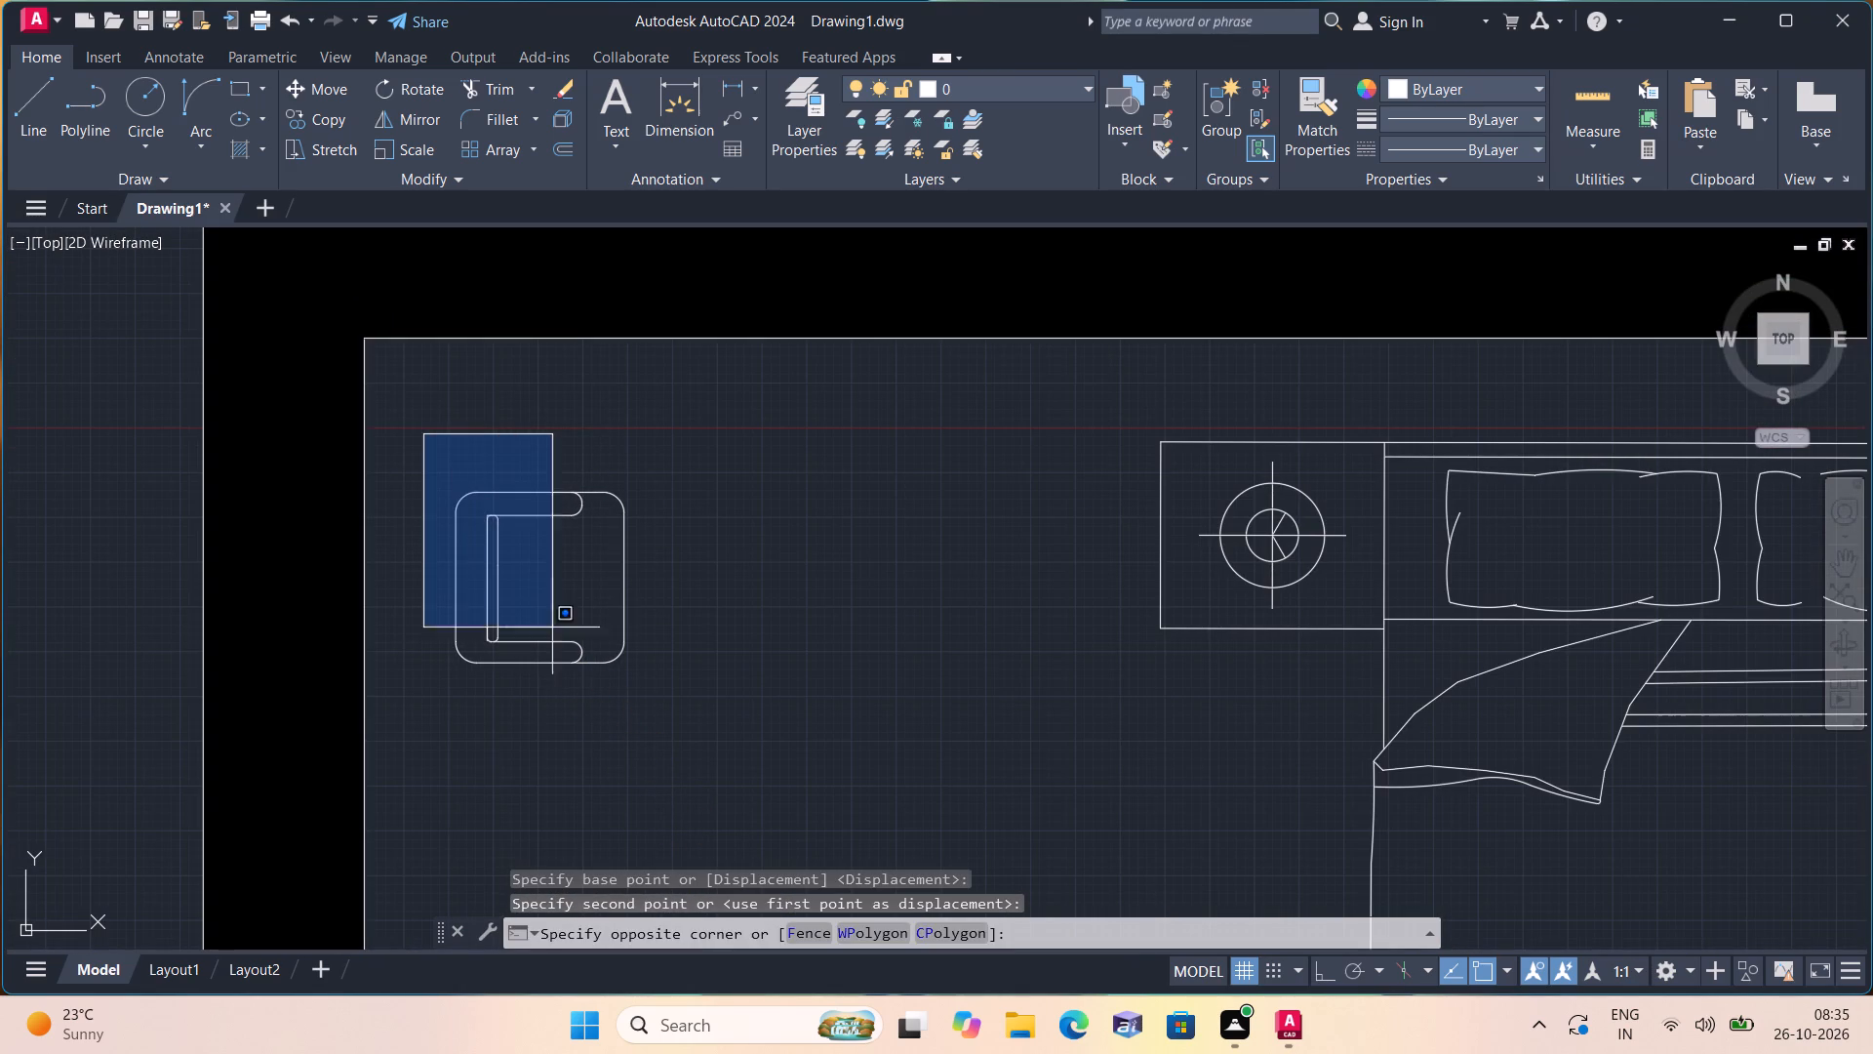
click(702, 703)
click(418, 150)
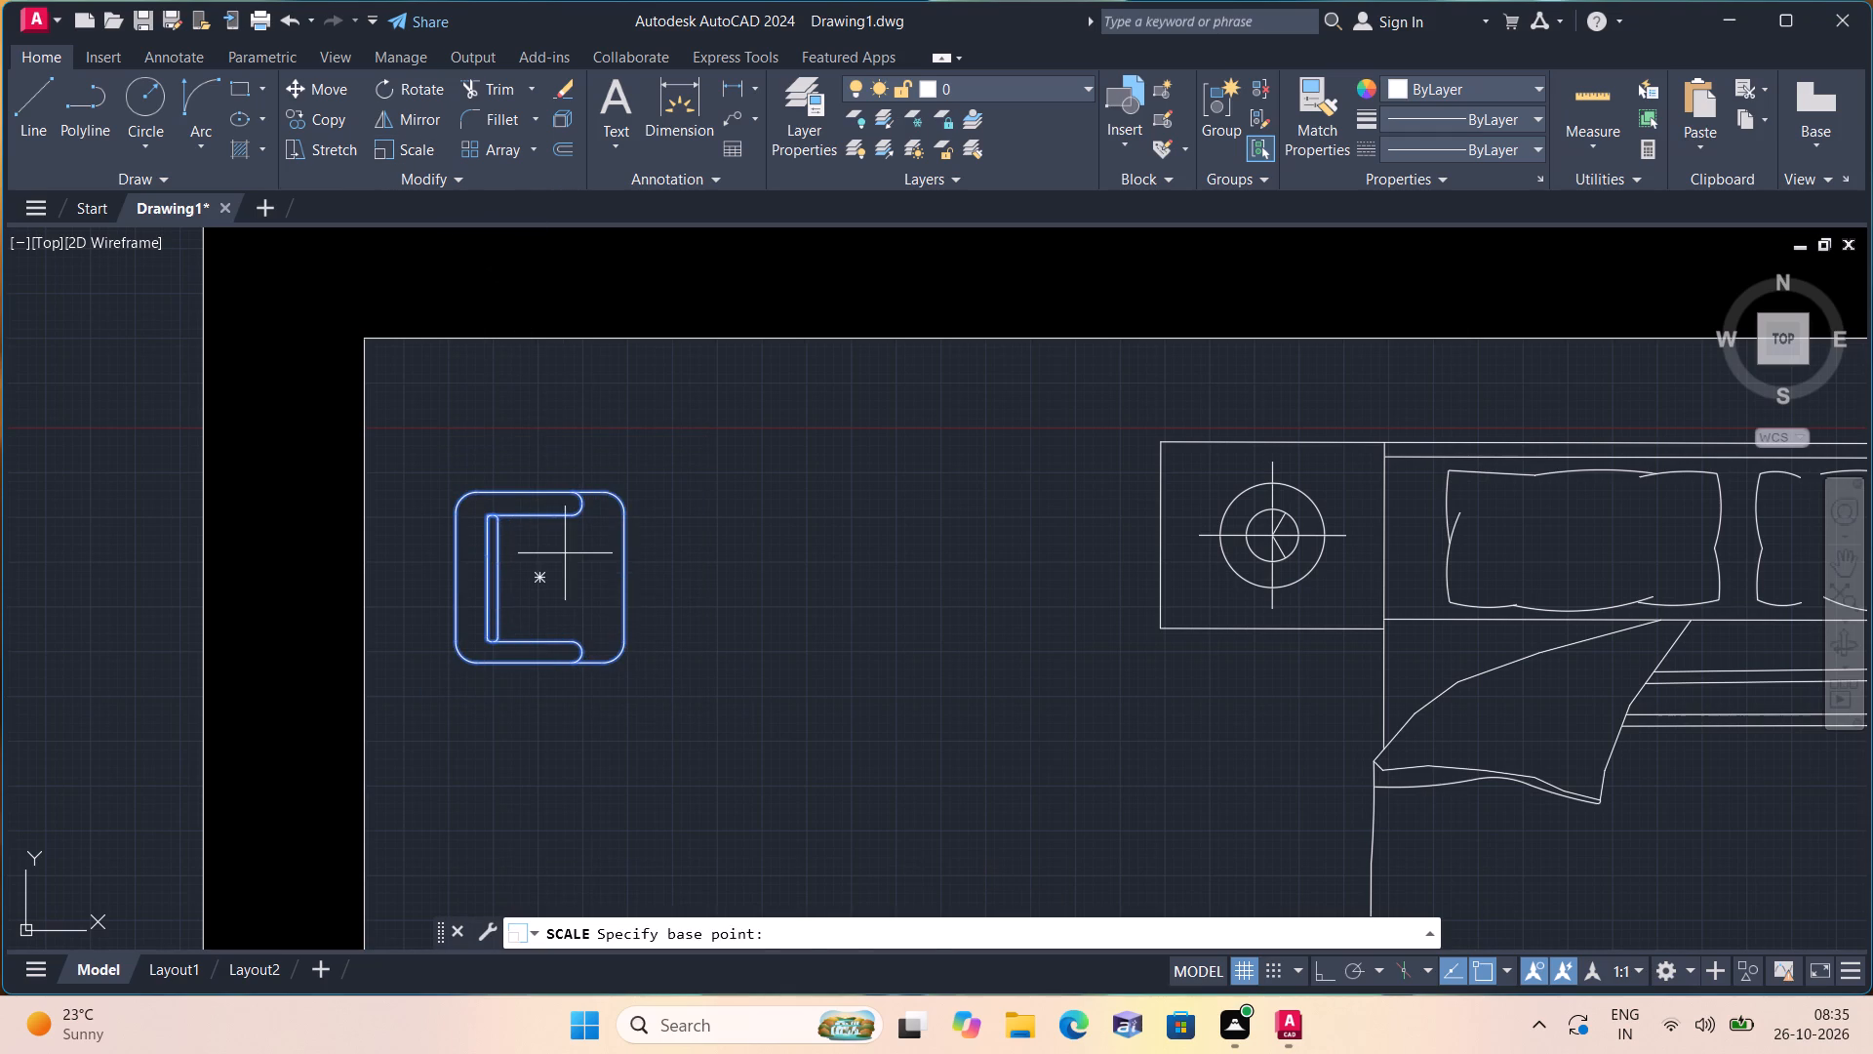
click(565, 553)
click(628, 628)
Move the bedroom armchair closer to the room's left wall and upper corner.
drag(692, 718, 658, 682)
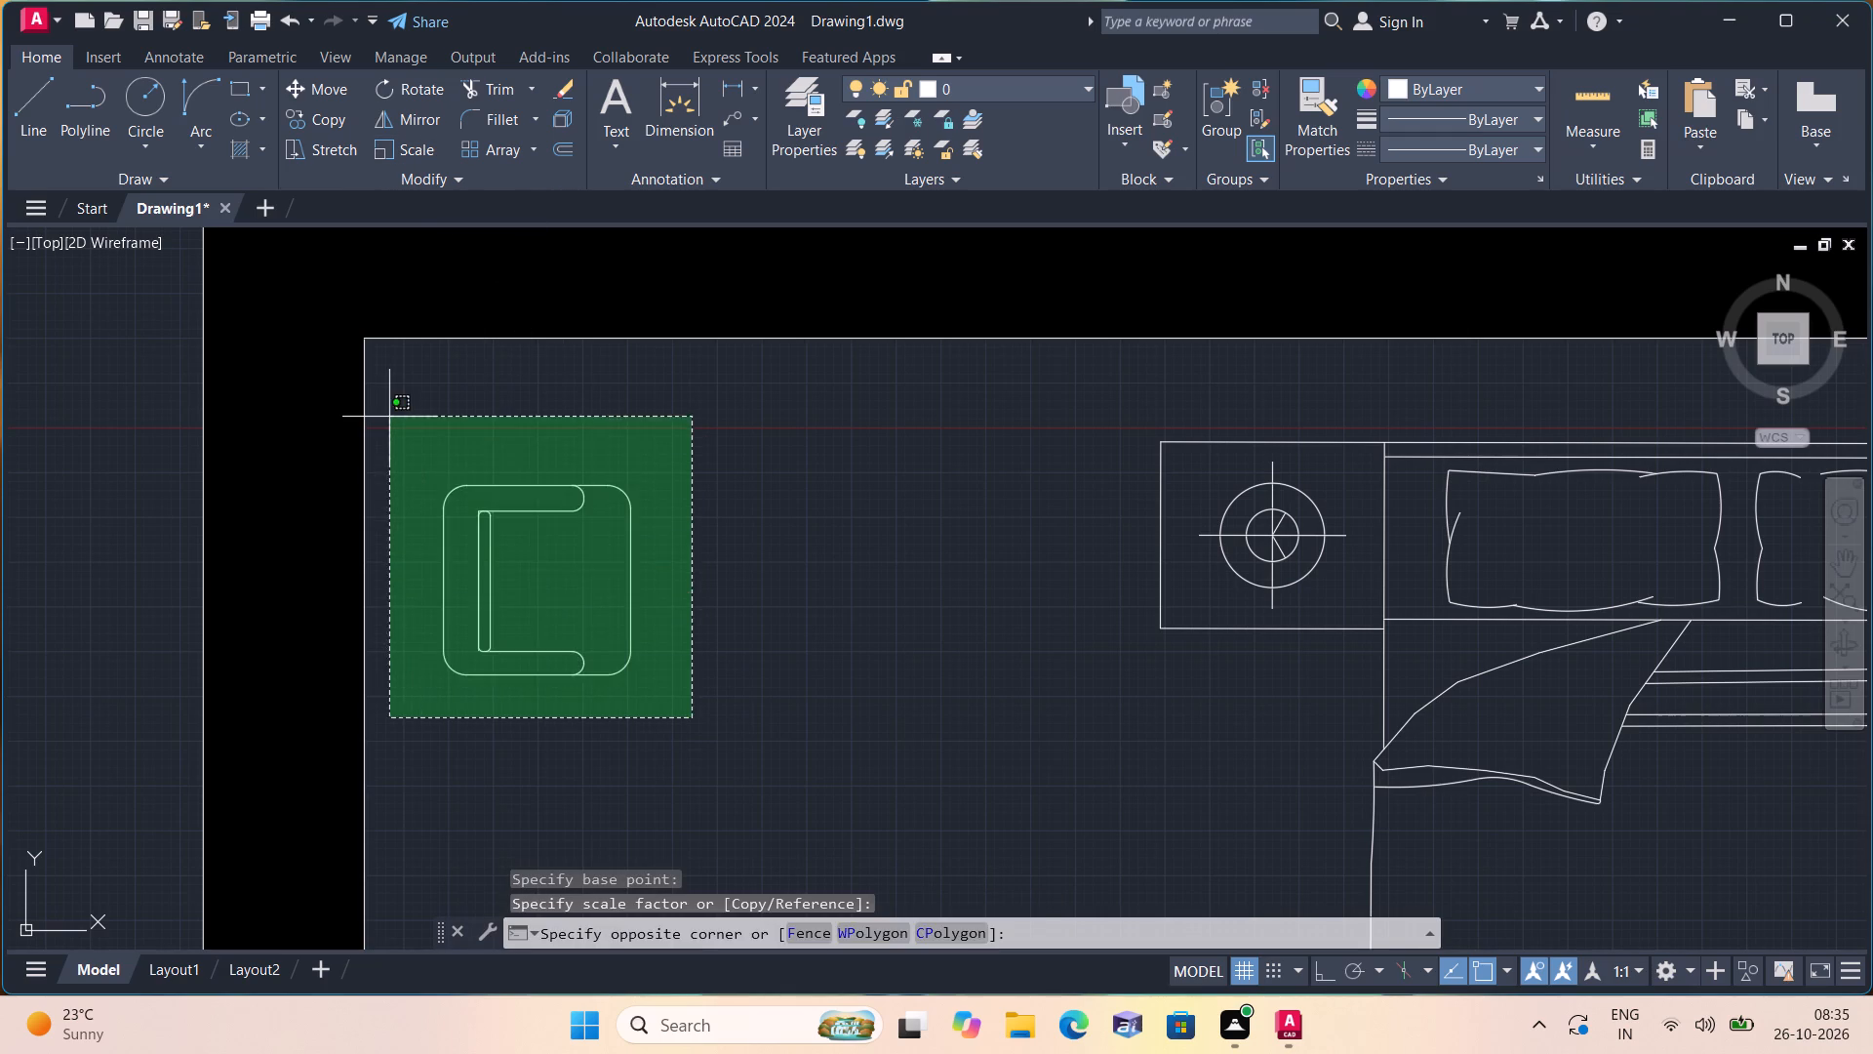
click(388, 416)
click(317, 83)
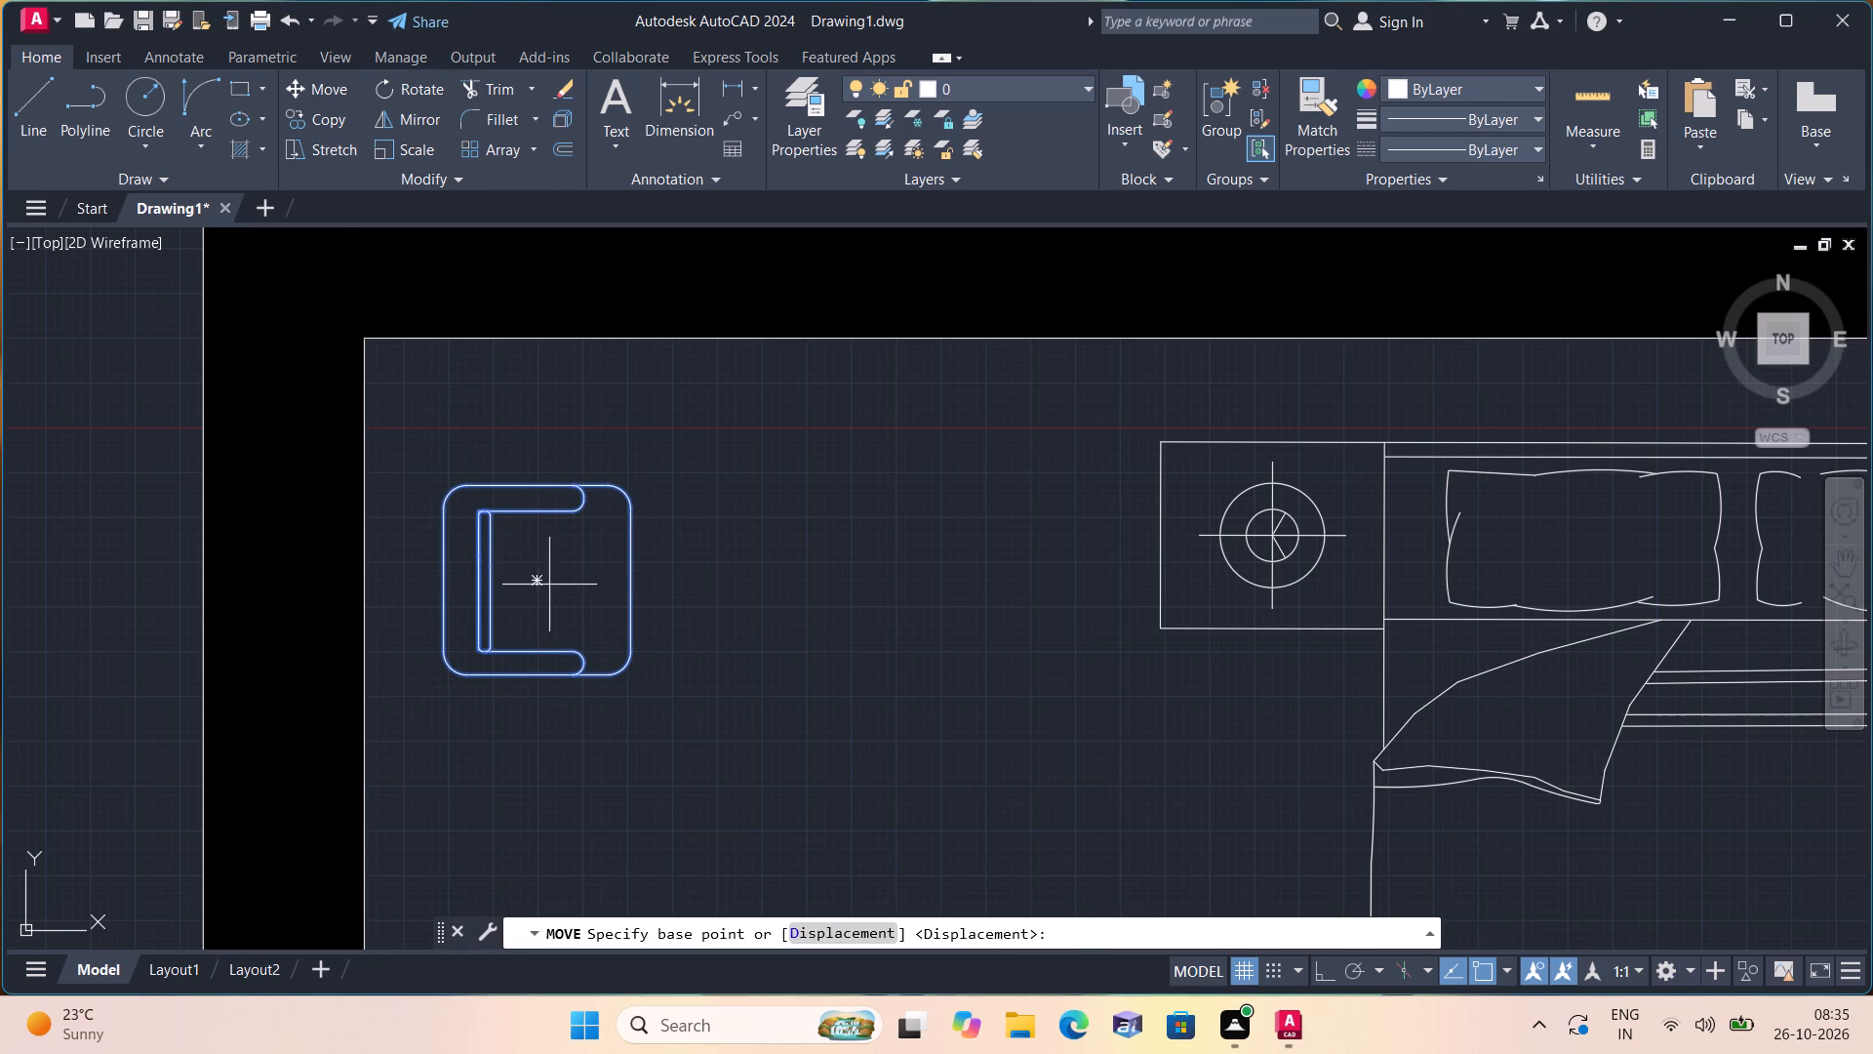
click(537, 577)
click(482, 552)
Scale the upright wardrobe down freehand to about a third of its size.
scroll(661, 617, down, 2)
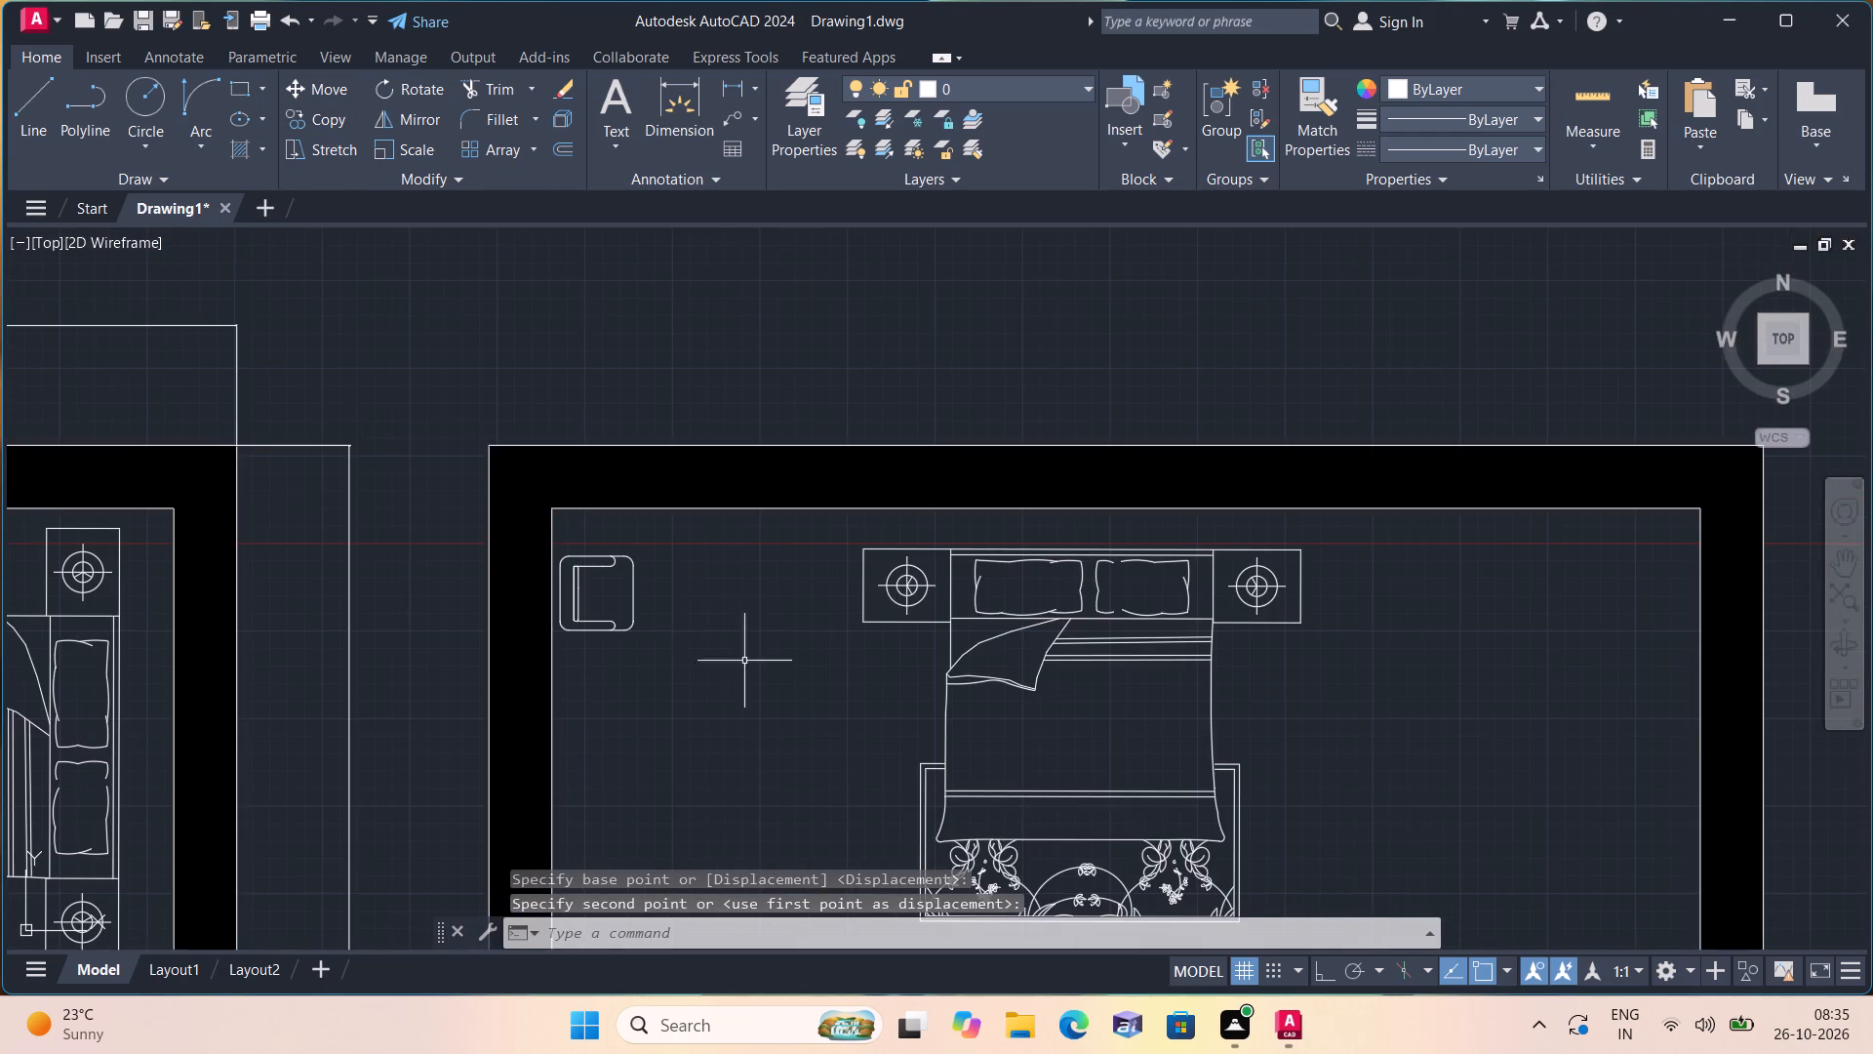
middle_drag(755, 673, 544, 456)
scroll(580, 494, down, 3)
middle_drag(923, 601, 657, 433)
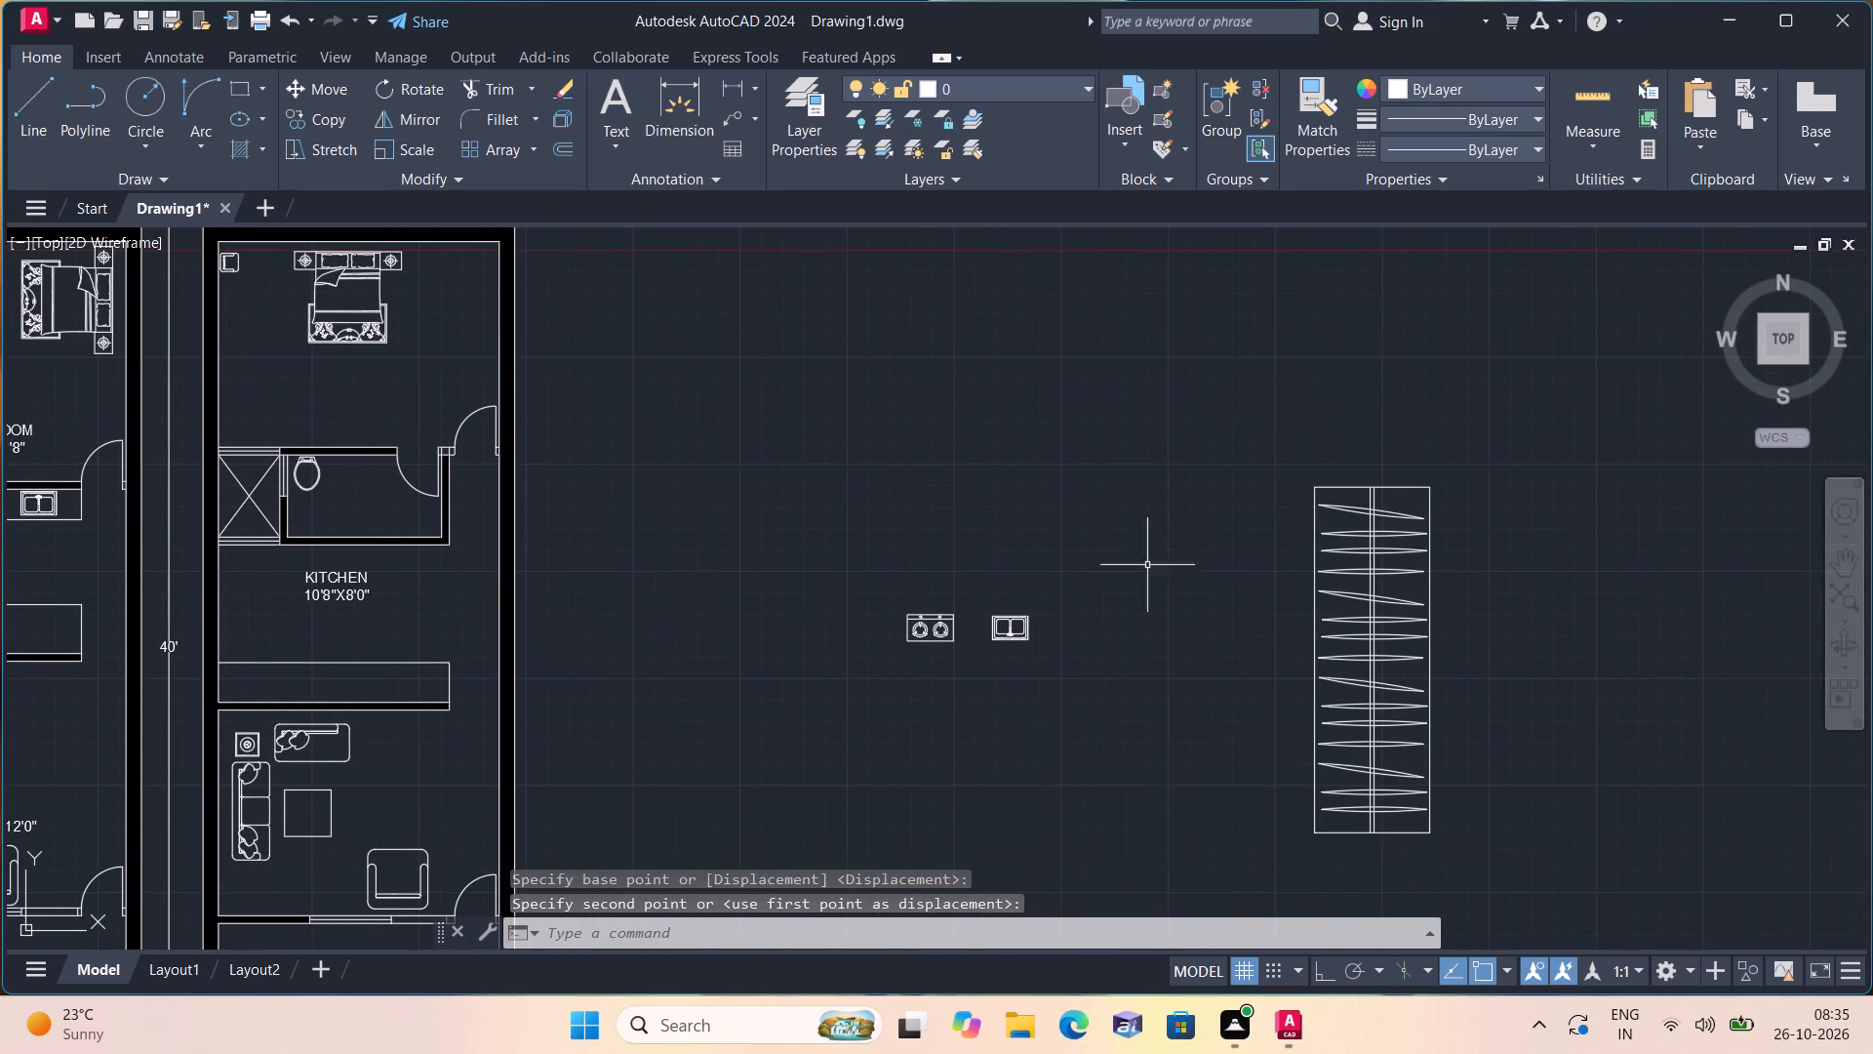
drag(1206, 420, 1218, 431)
middle_drag(1440, 696, 1271, 559)
scroll(1408, 677, down, 1)
click(1350, 710)
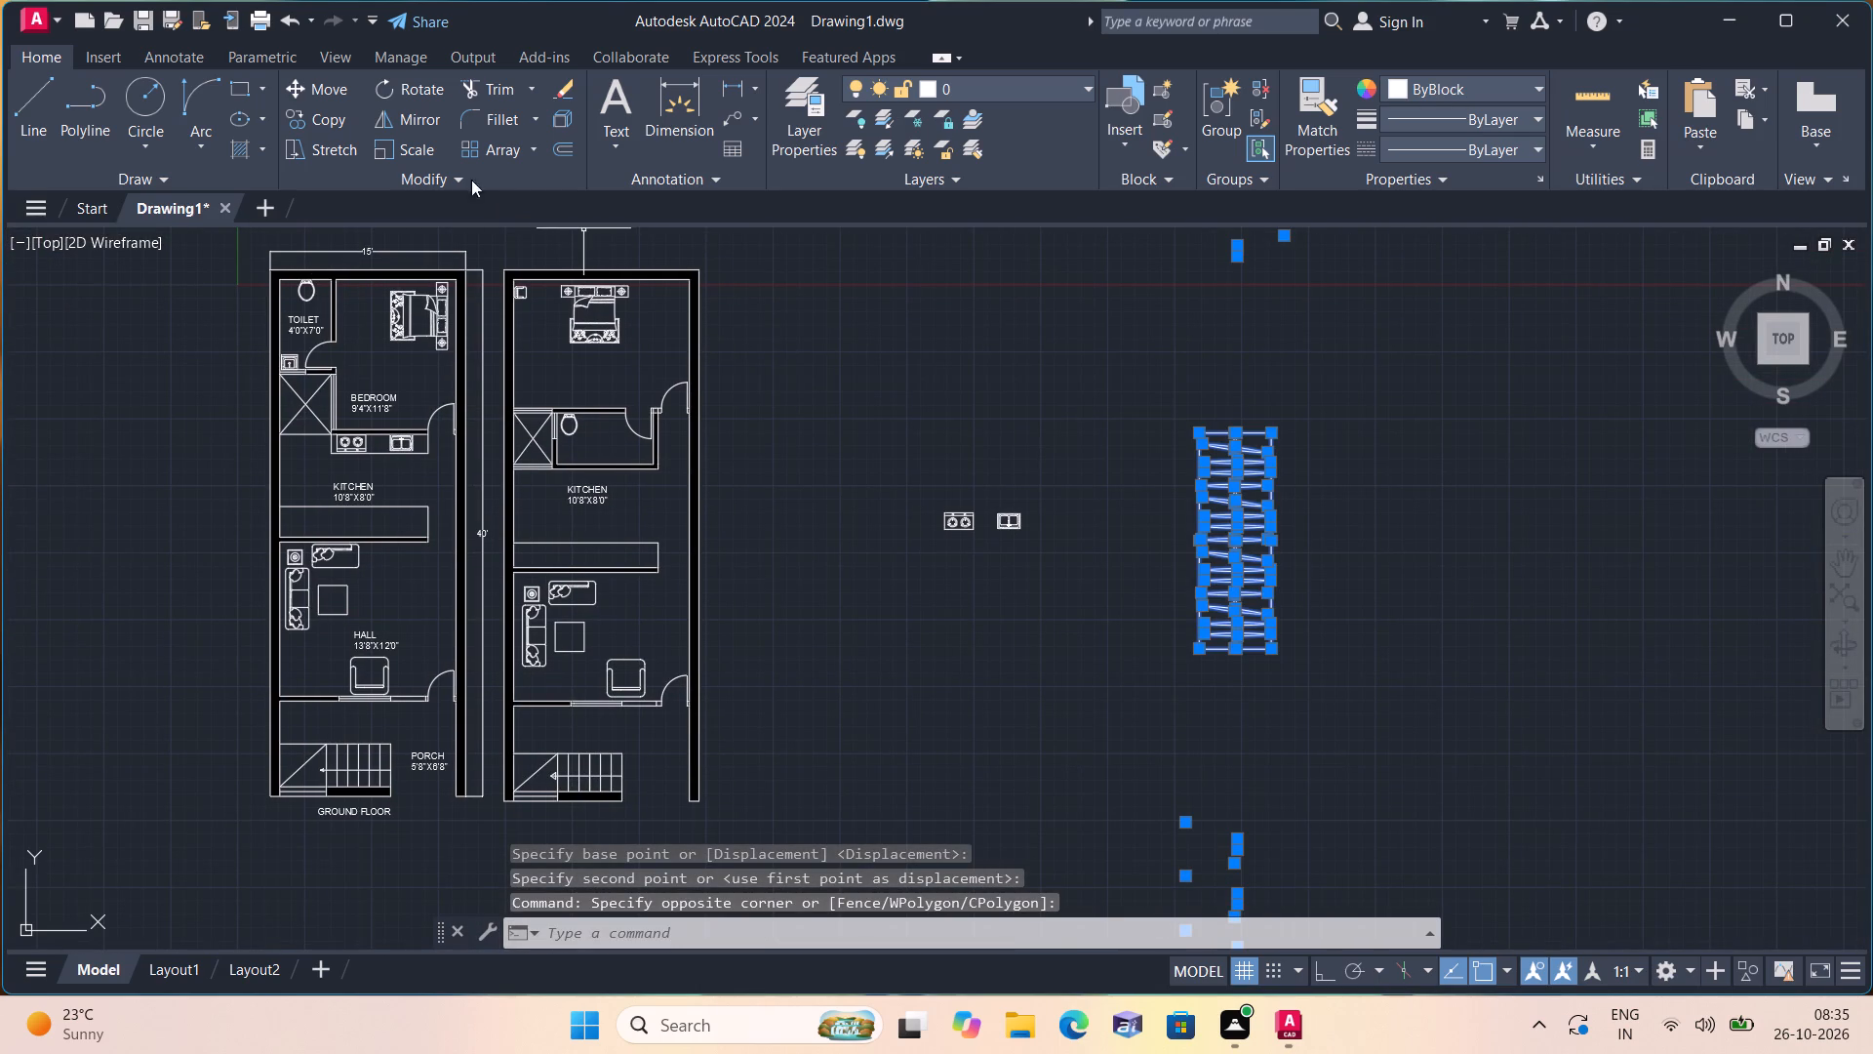
click(416, 143)
click(1238, 589)
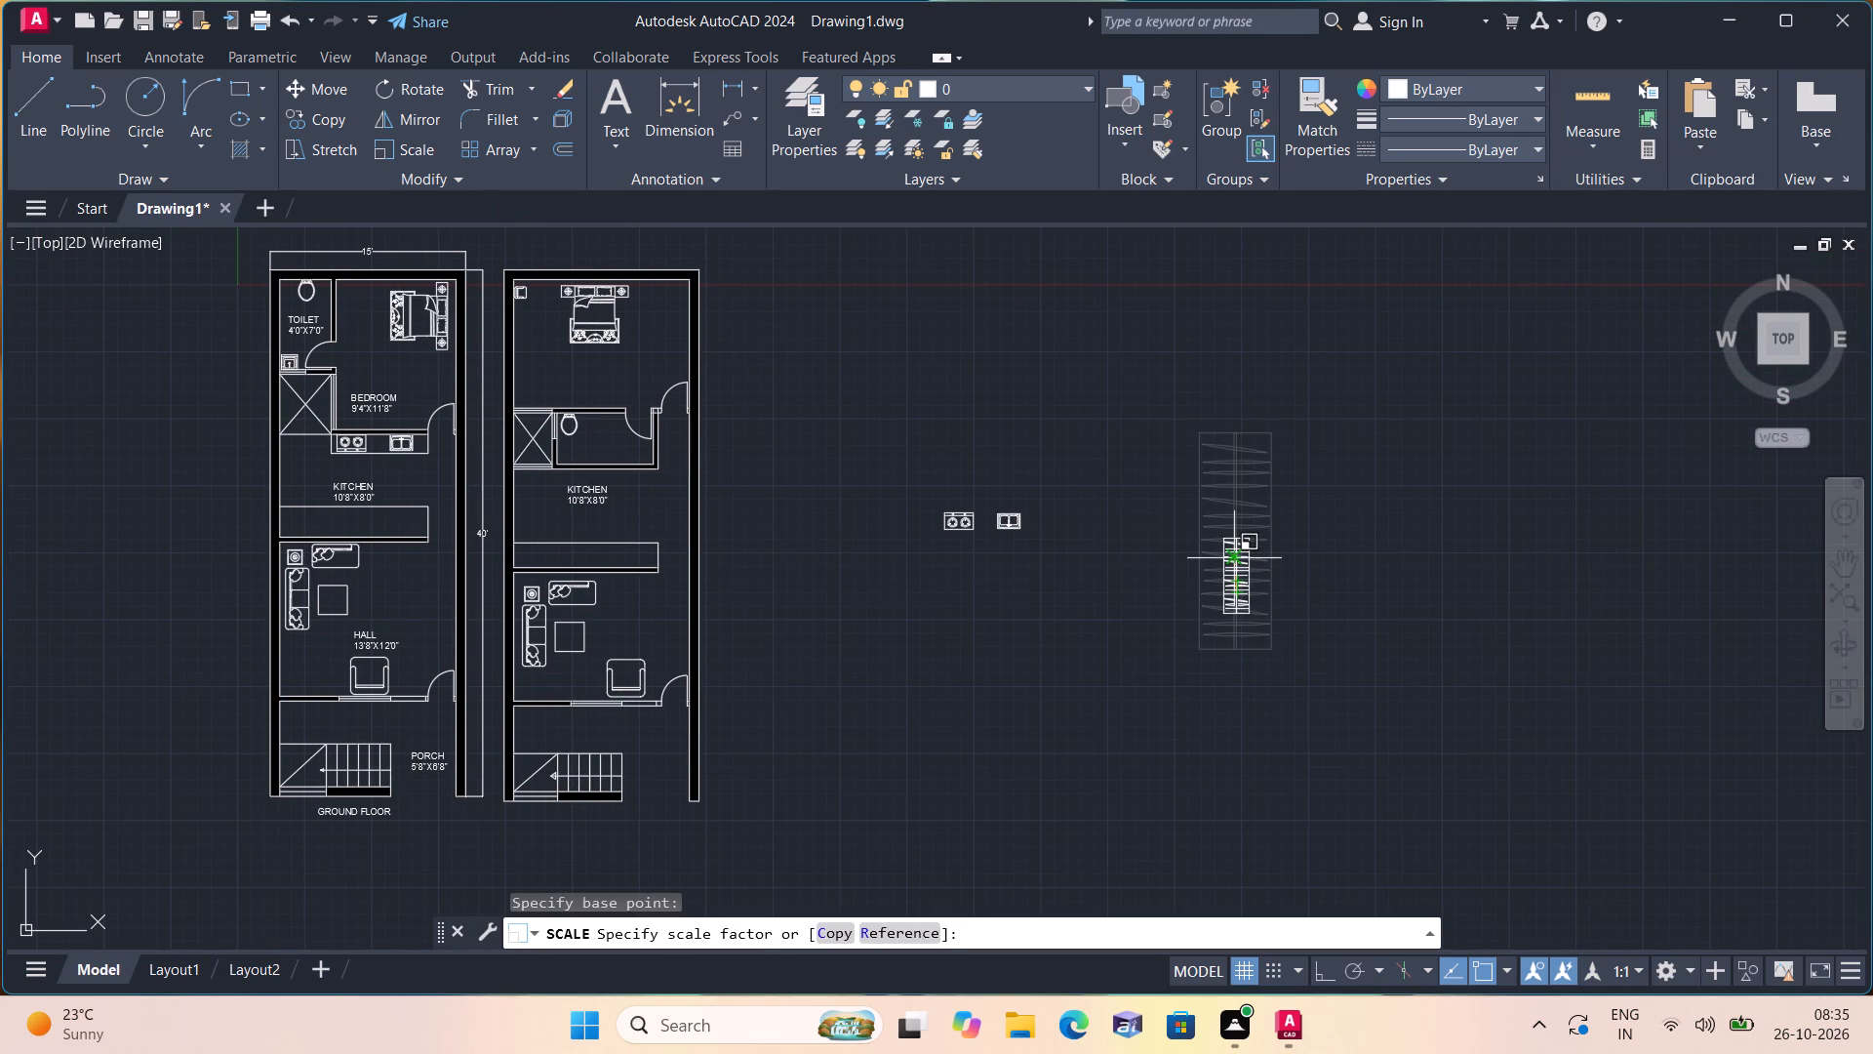
click(1229, 554)
Move the wardrobe by its top-right corner into the upper-right inner corner of the second plan's bedroom.
click(1296, 652)
click(1164, 458)
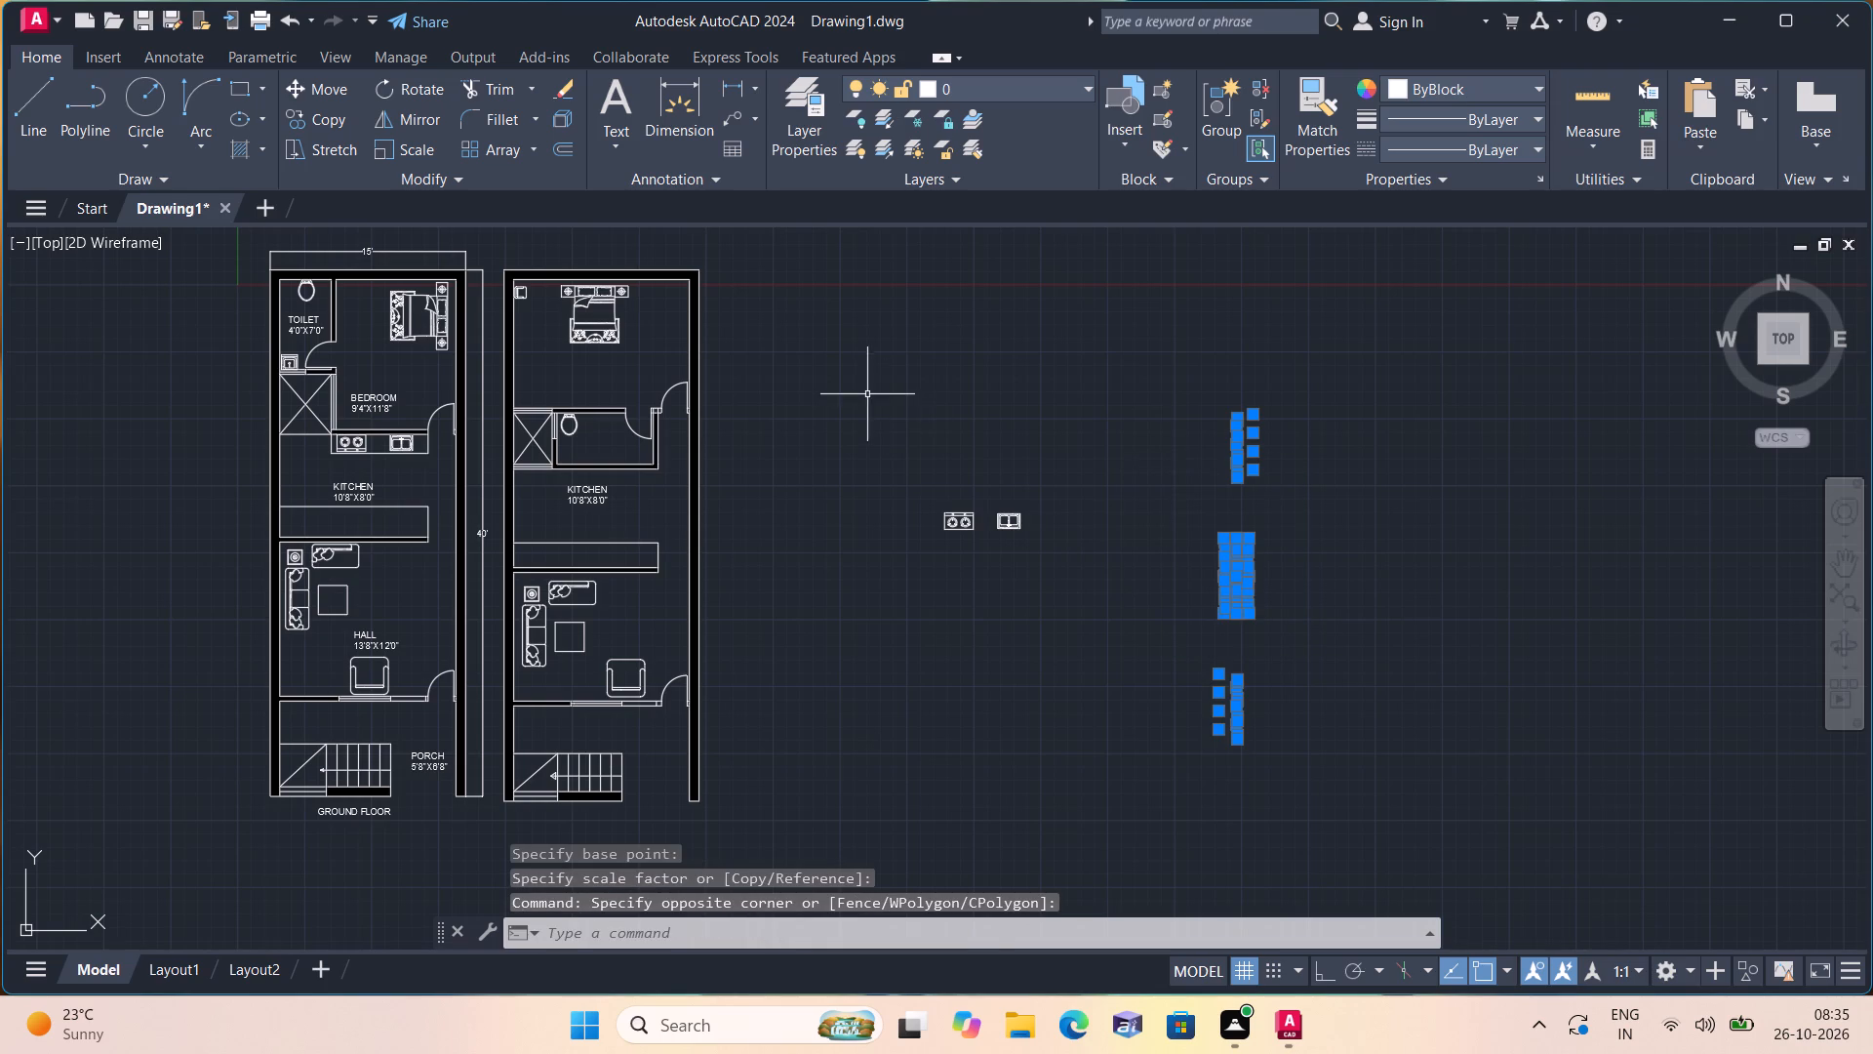
click(327, 86)
click(1255, 535)
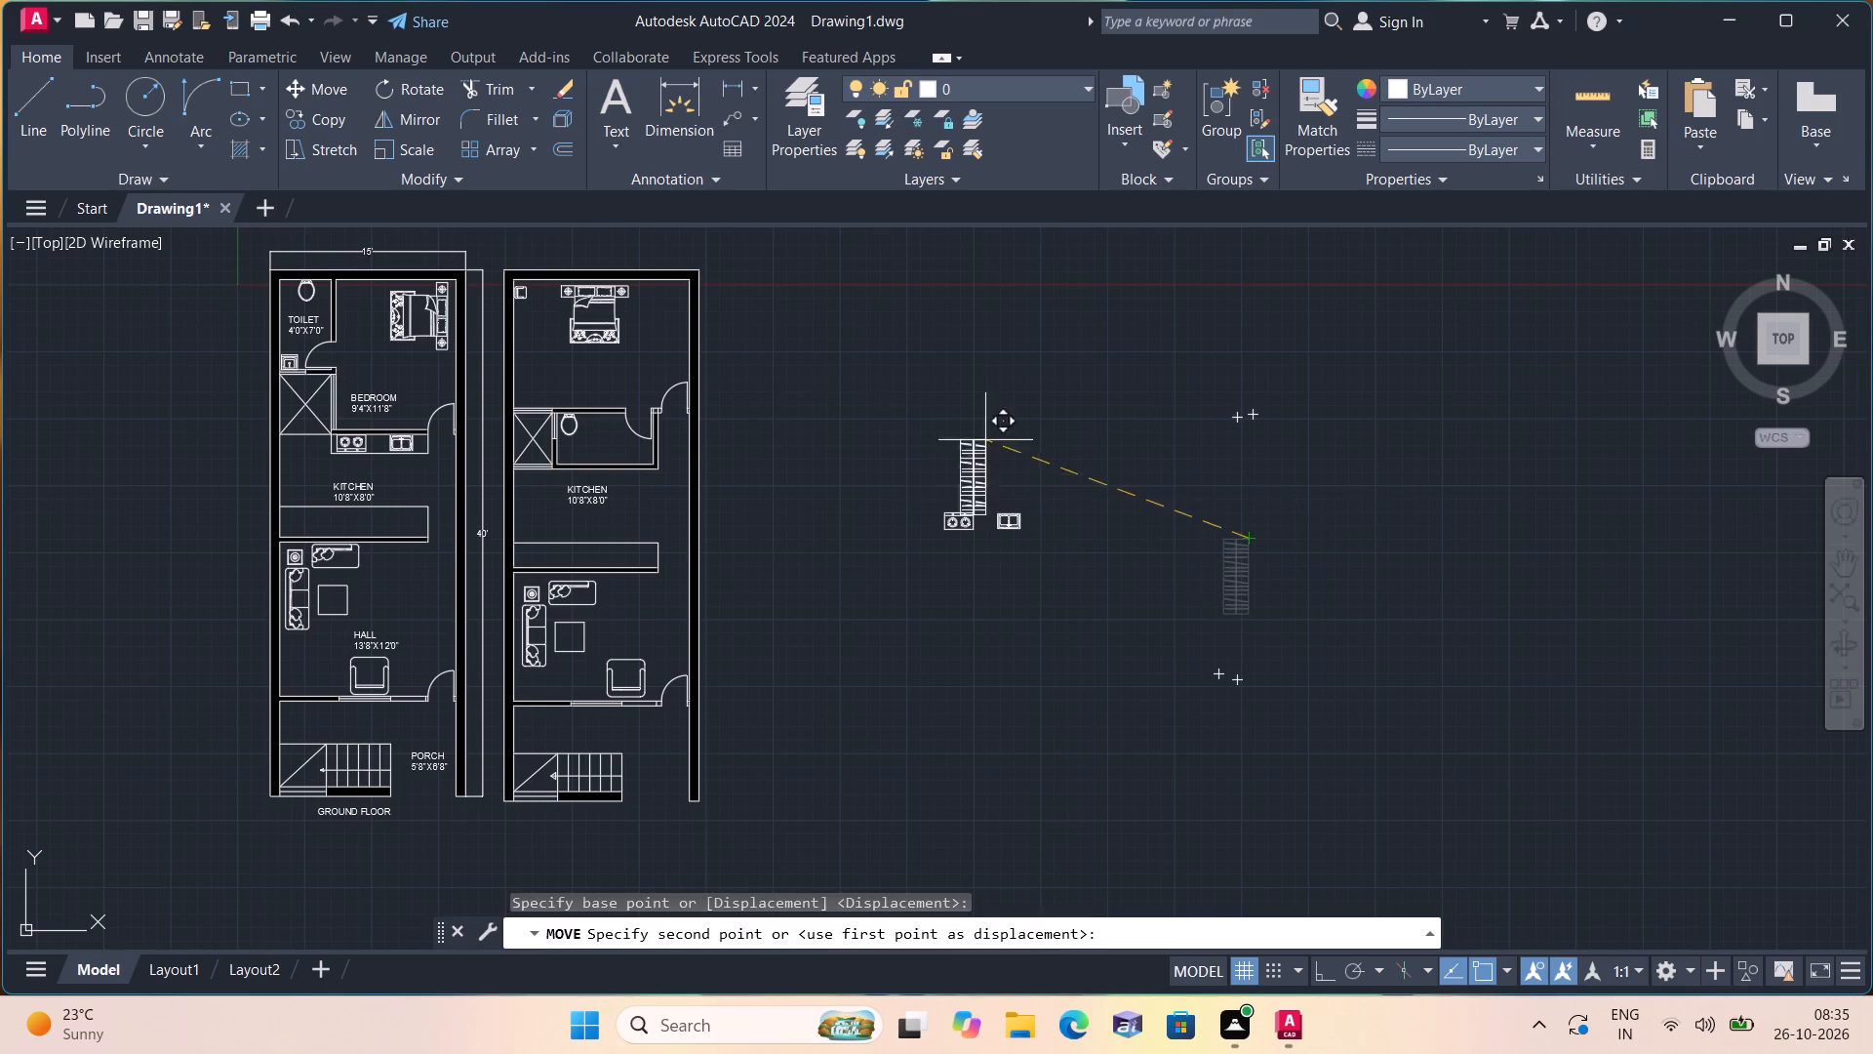
scroll(688, 286, up, 2)
click(688, 273)
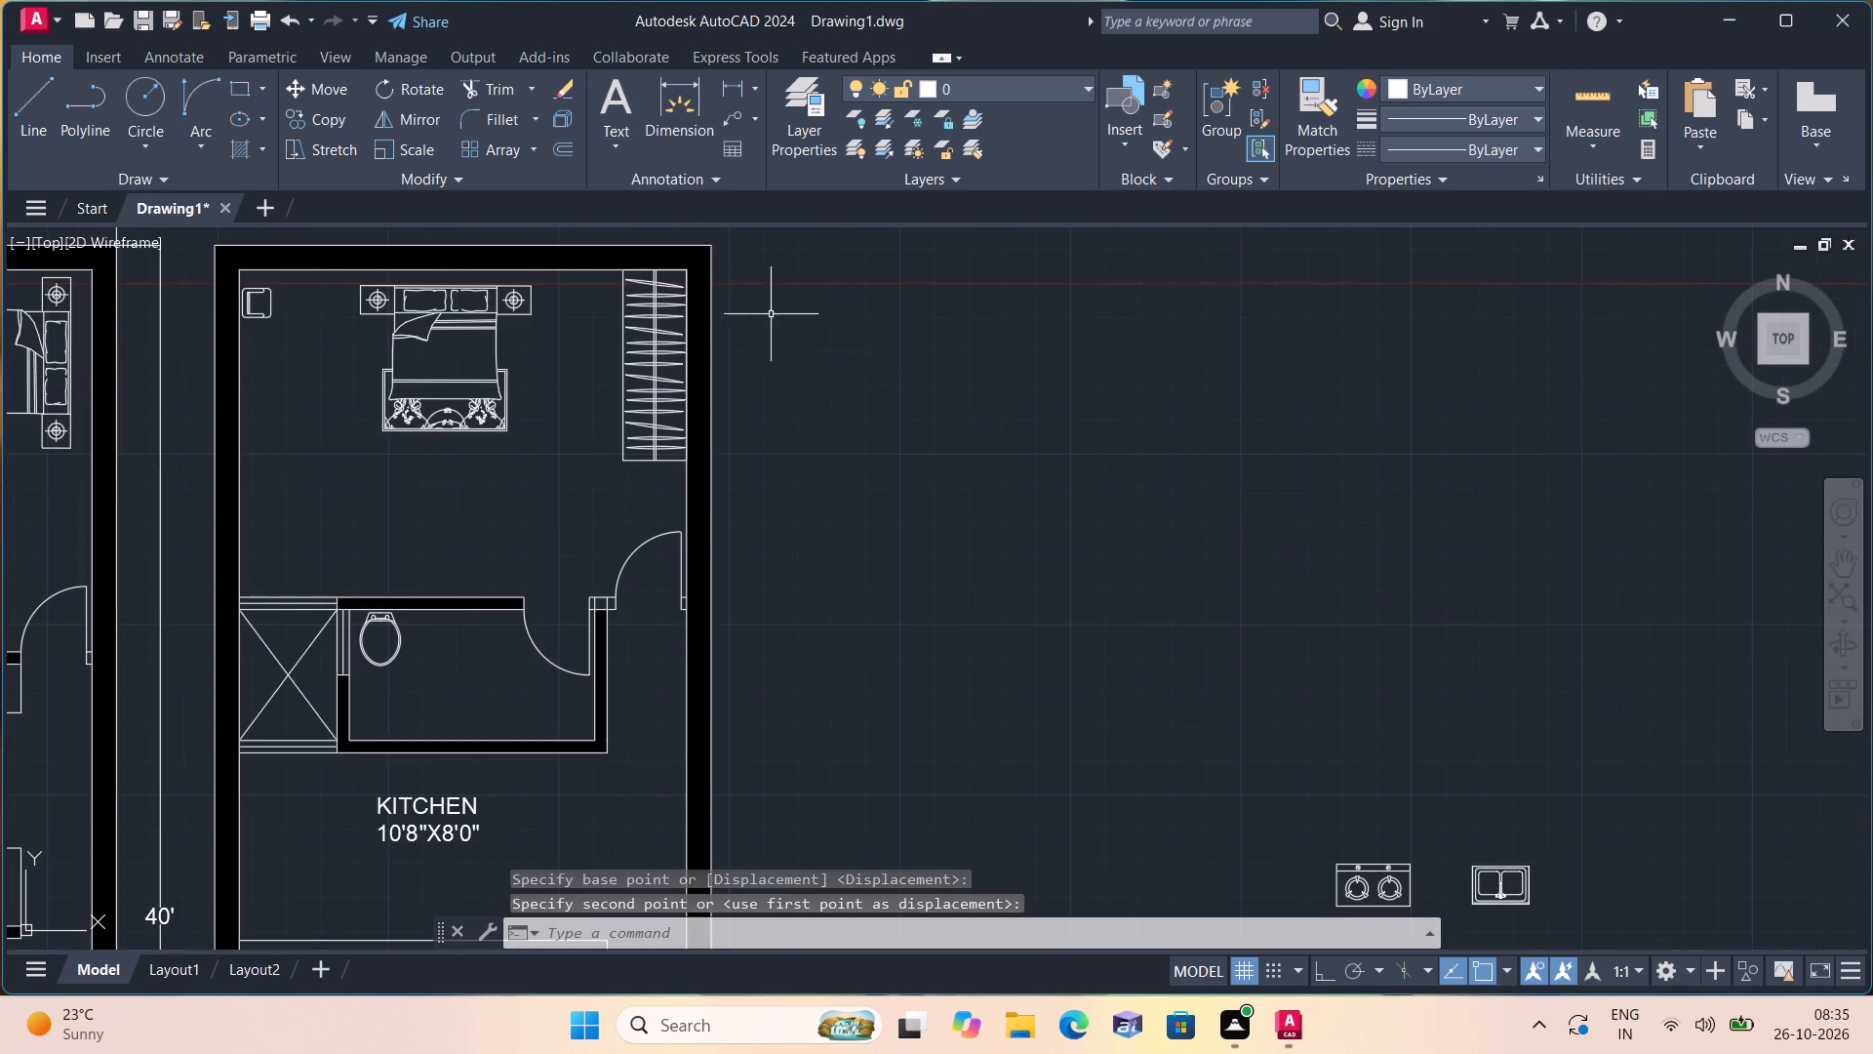
Move the two-burner stove onto the lower counter of the second plan's kitchen, slightly nearer its left end.
scroll(945, 487, down, 1)
middle_drag(946, 490, 876, 371)
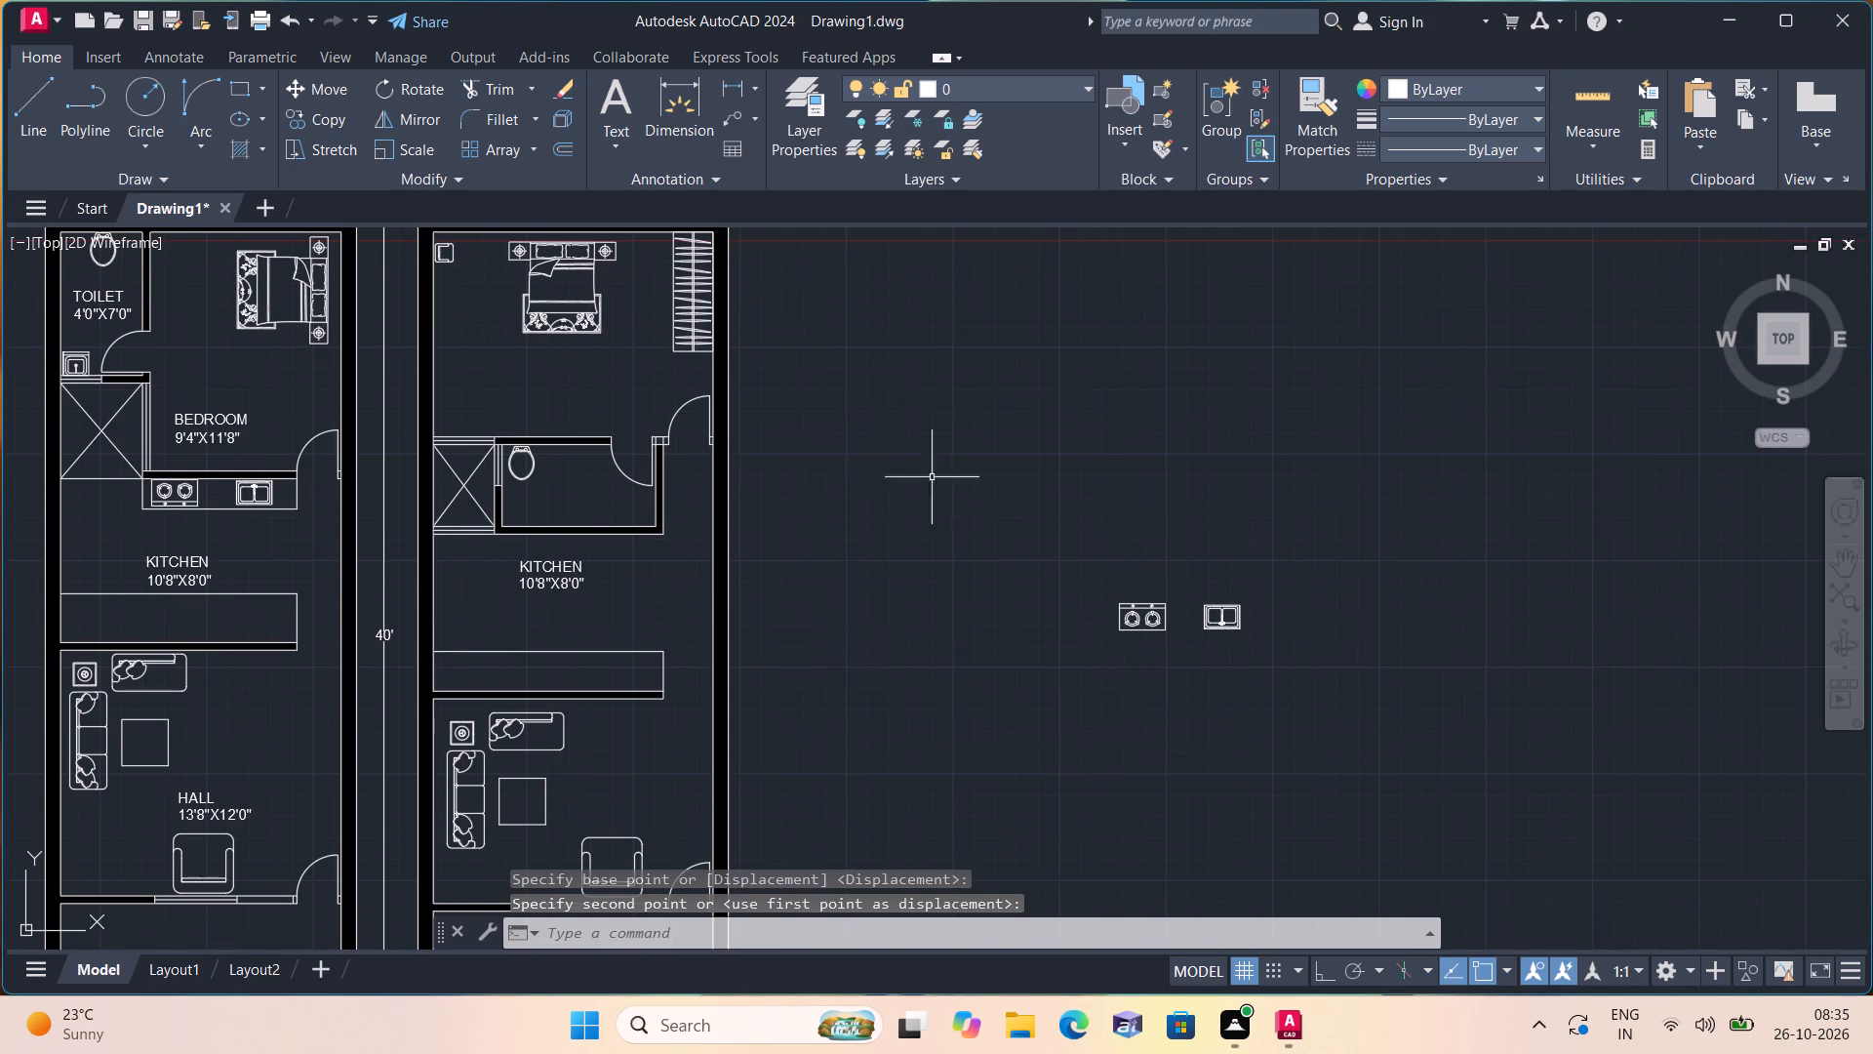
scroll(933, 613, down, 1)
middle_drag(932, 613, 885, 506)
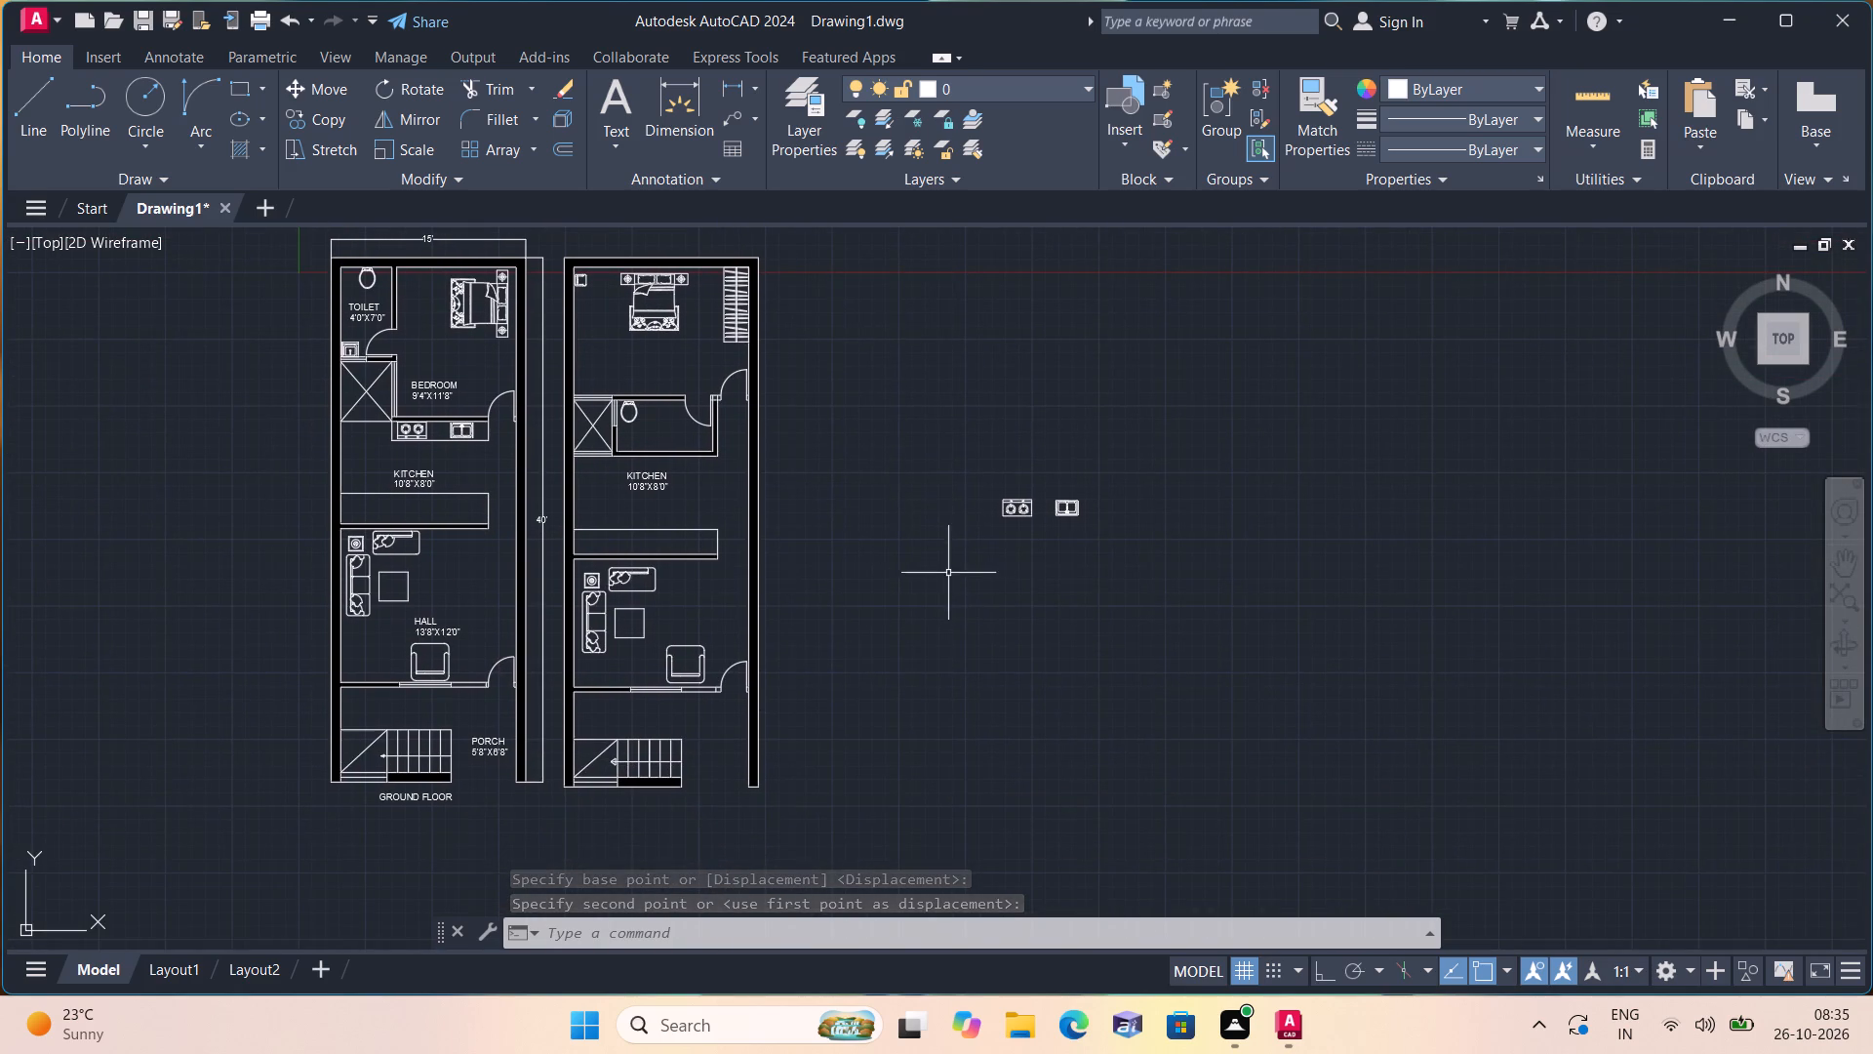
scroll(994, 523, up, 2)
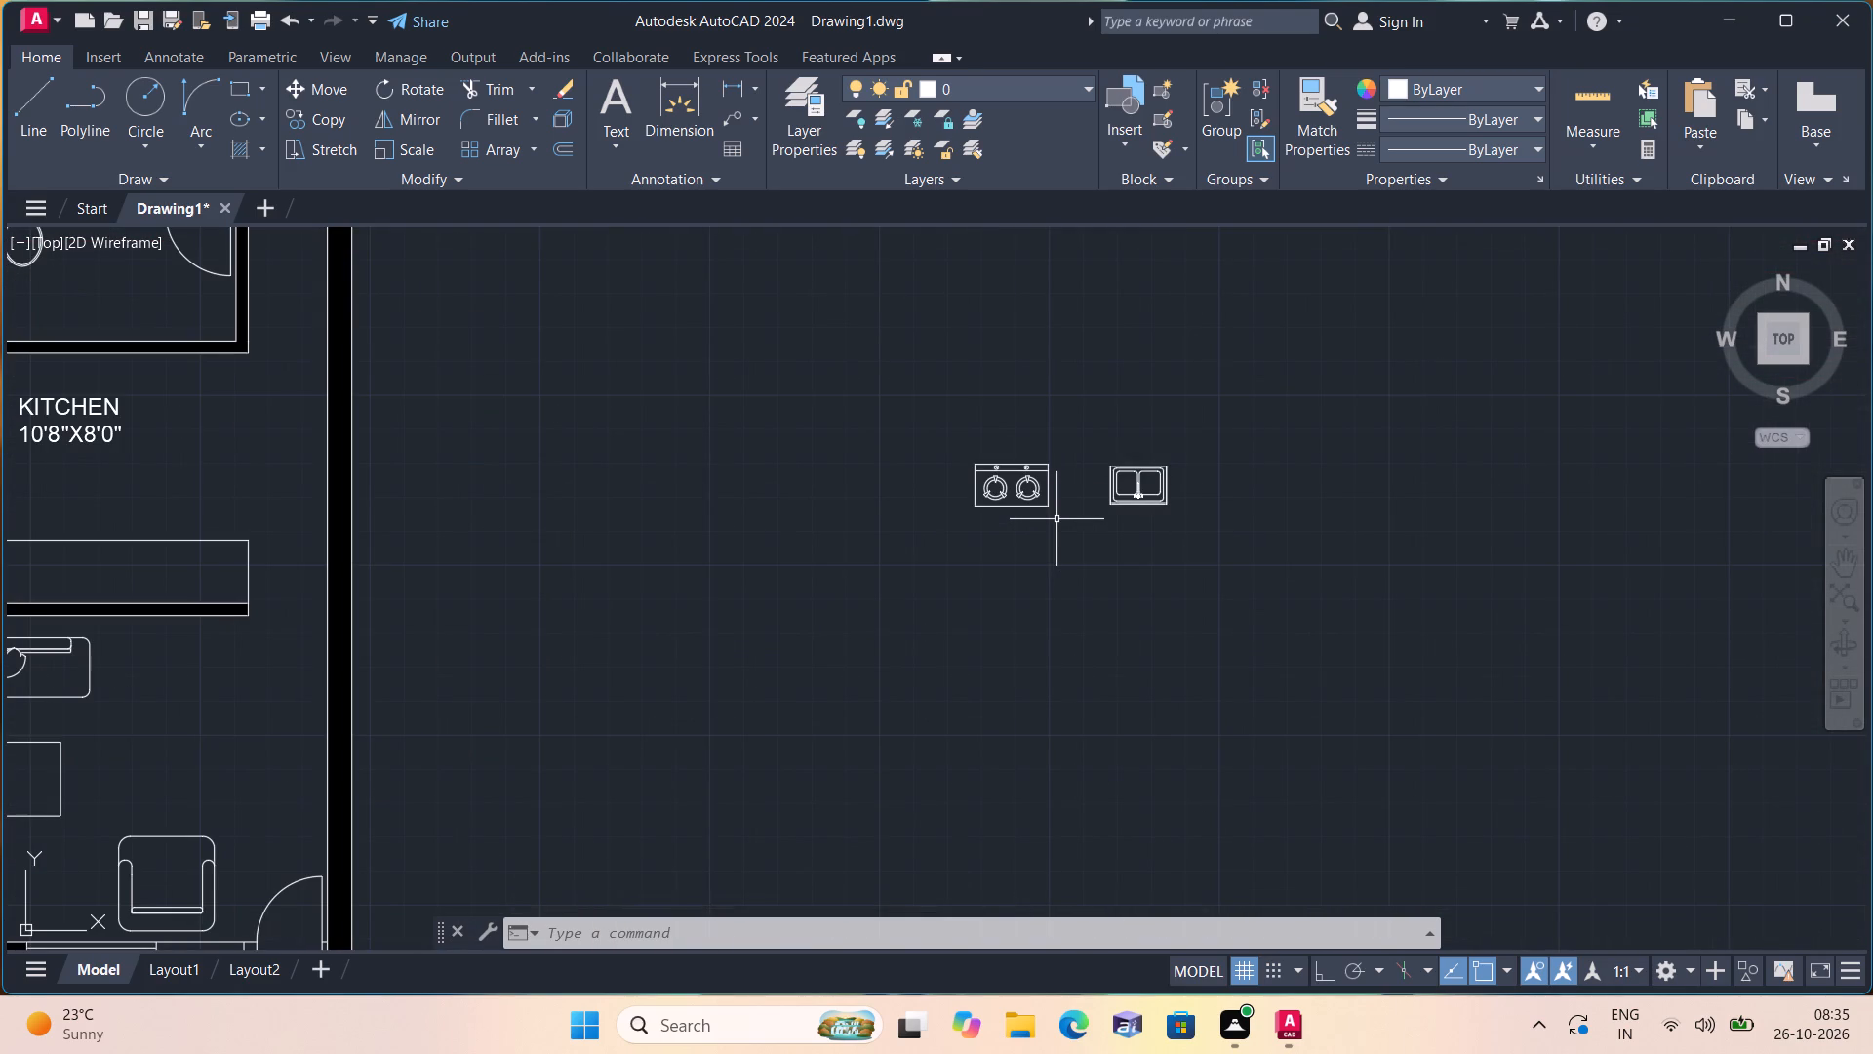
drag(1060, 532, 1003, 473)
click(924, 408)
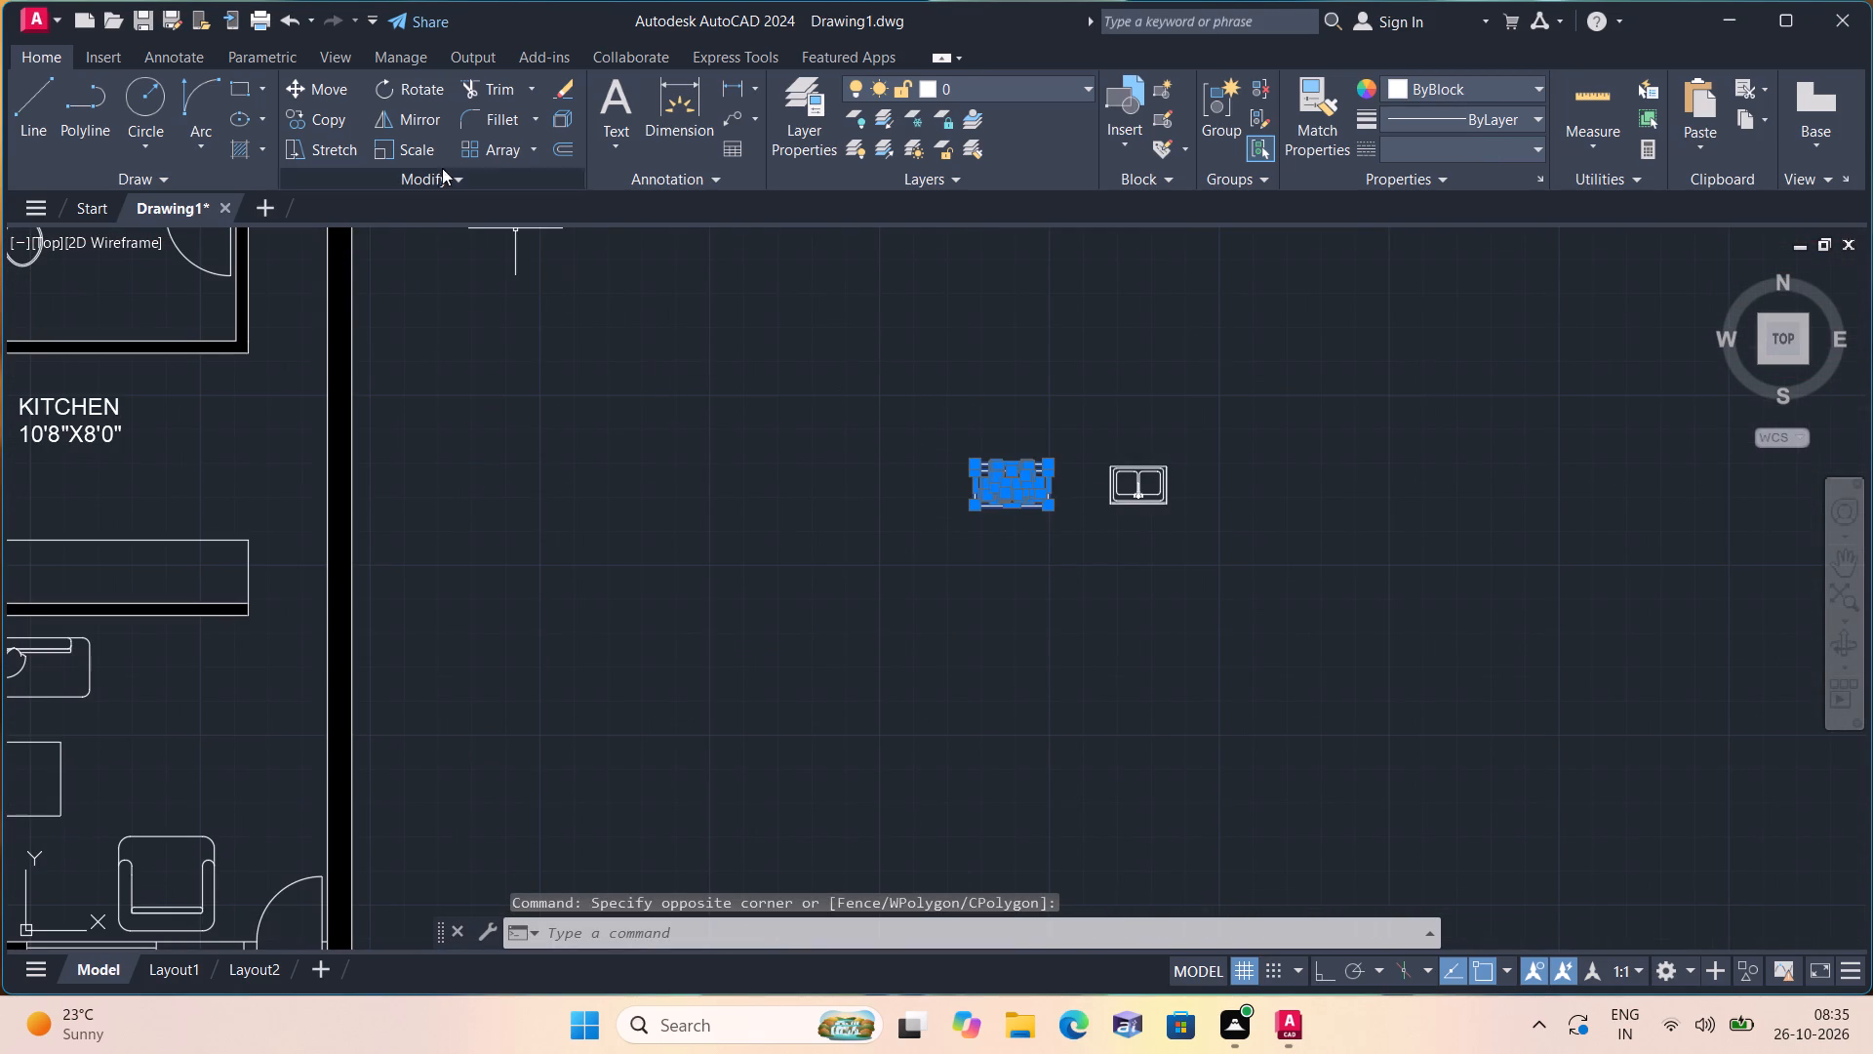
click(312, 82)
click(1025, 473)
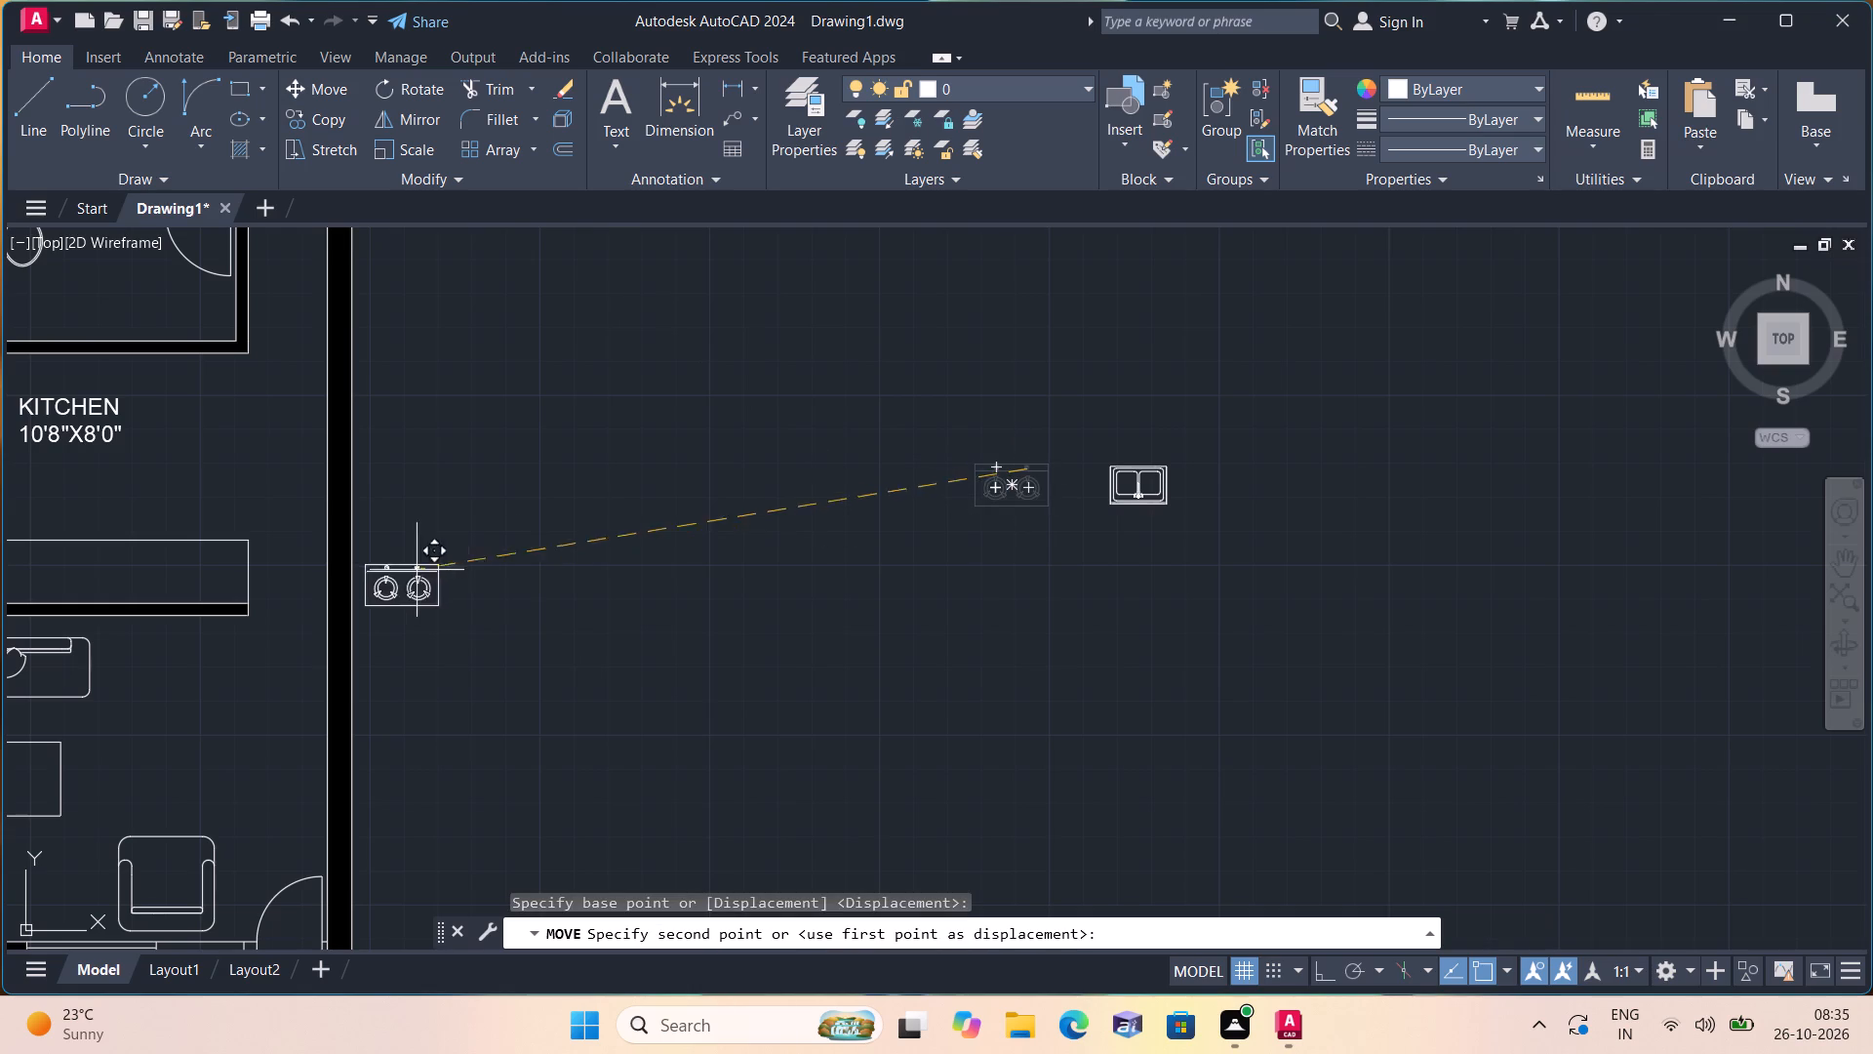
middle_drag(271, 563, 612, 525)
click(374, 520)
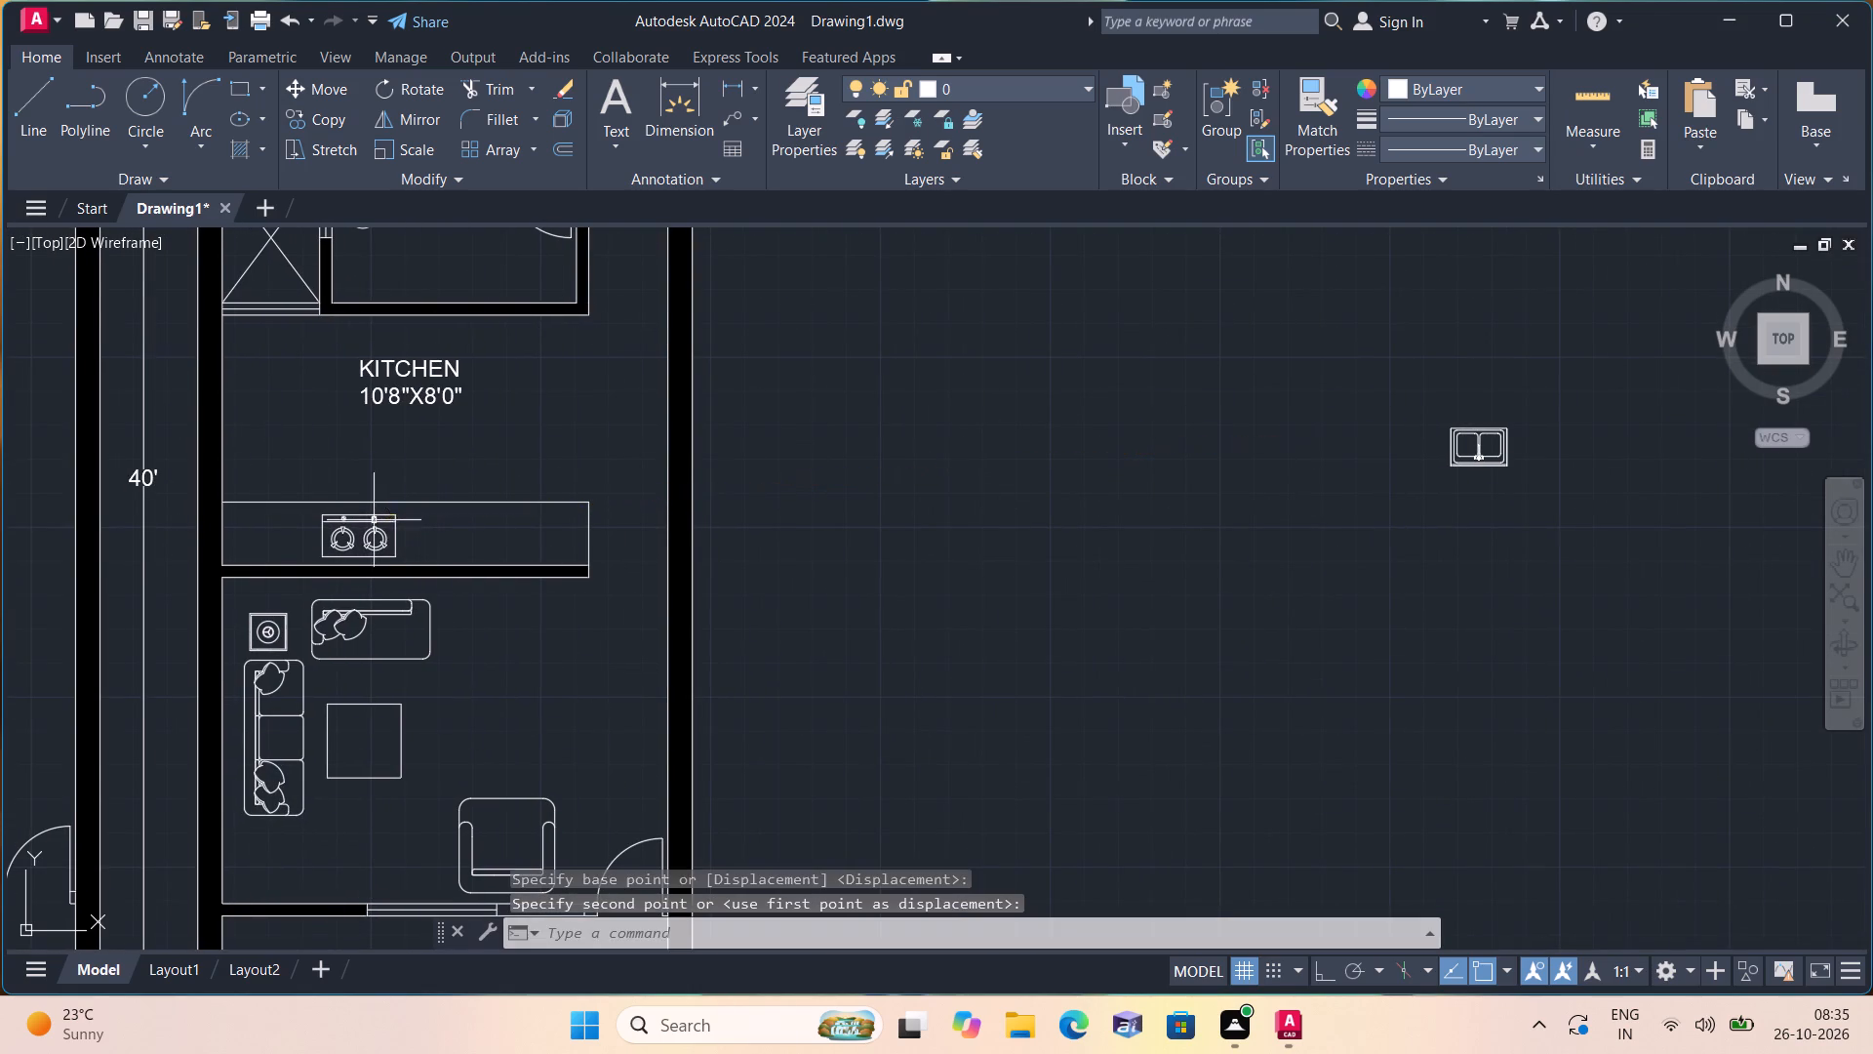
Move the kitchen sink onto the same counter in the second plan, spaced to the right of the stove.
drag(1522, 536, 1454, 447)
click(1350, 357)
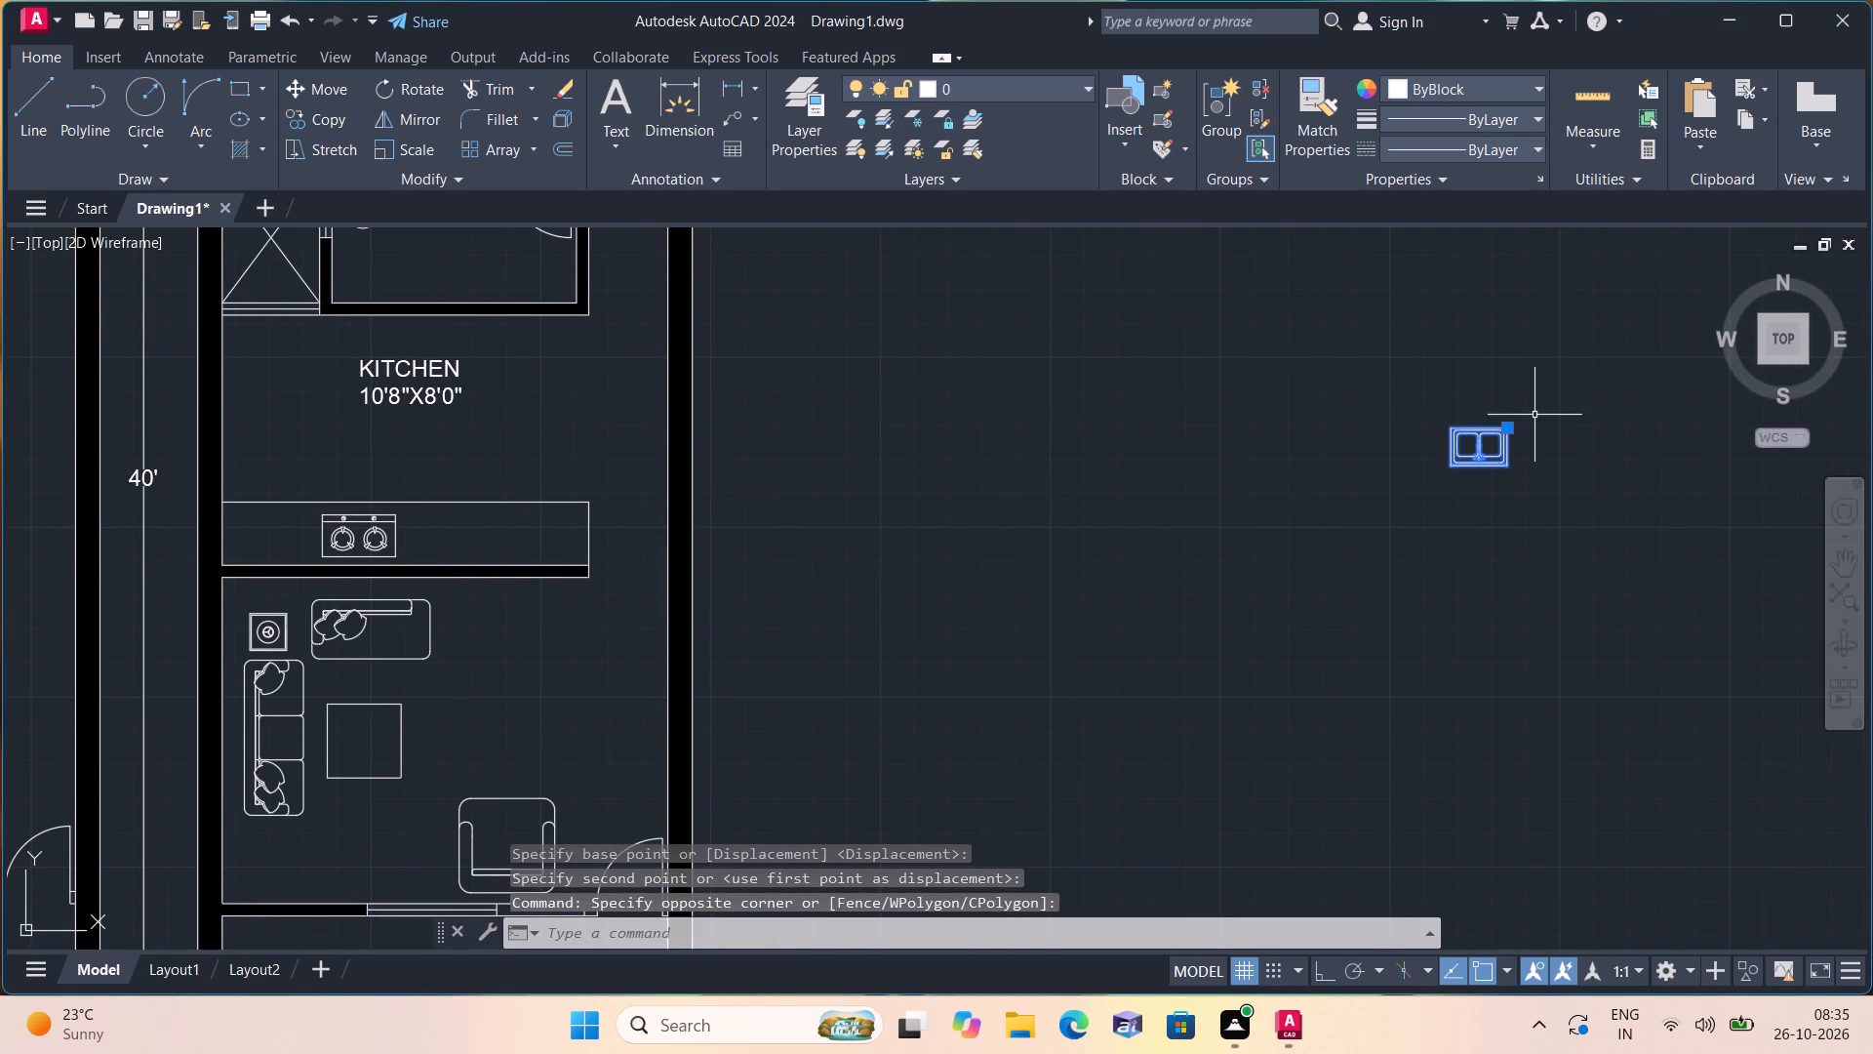
click(1509, 425)
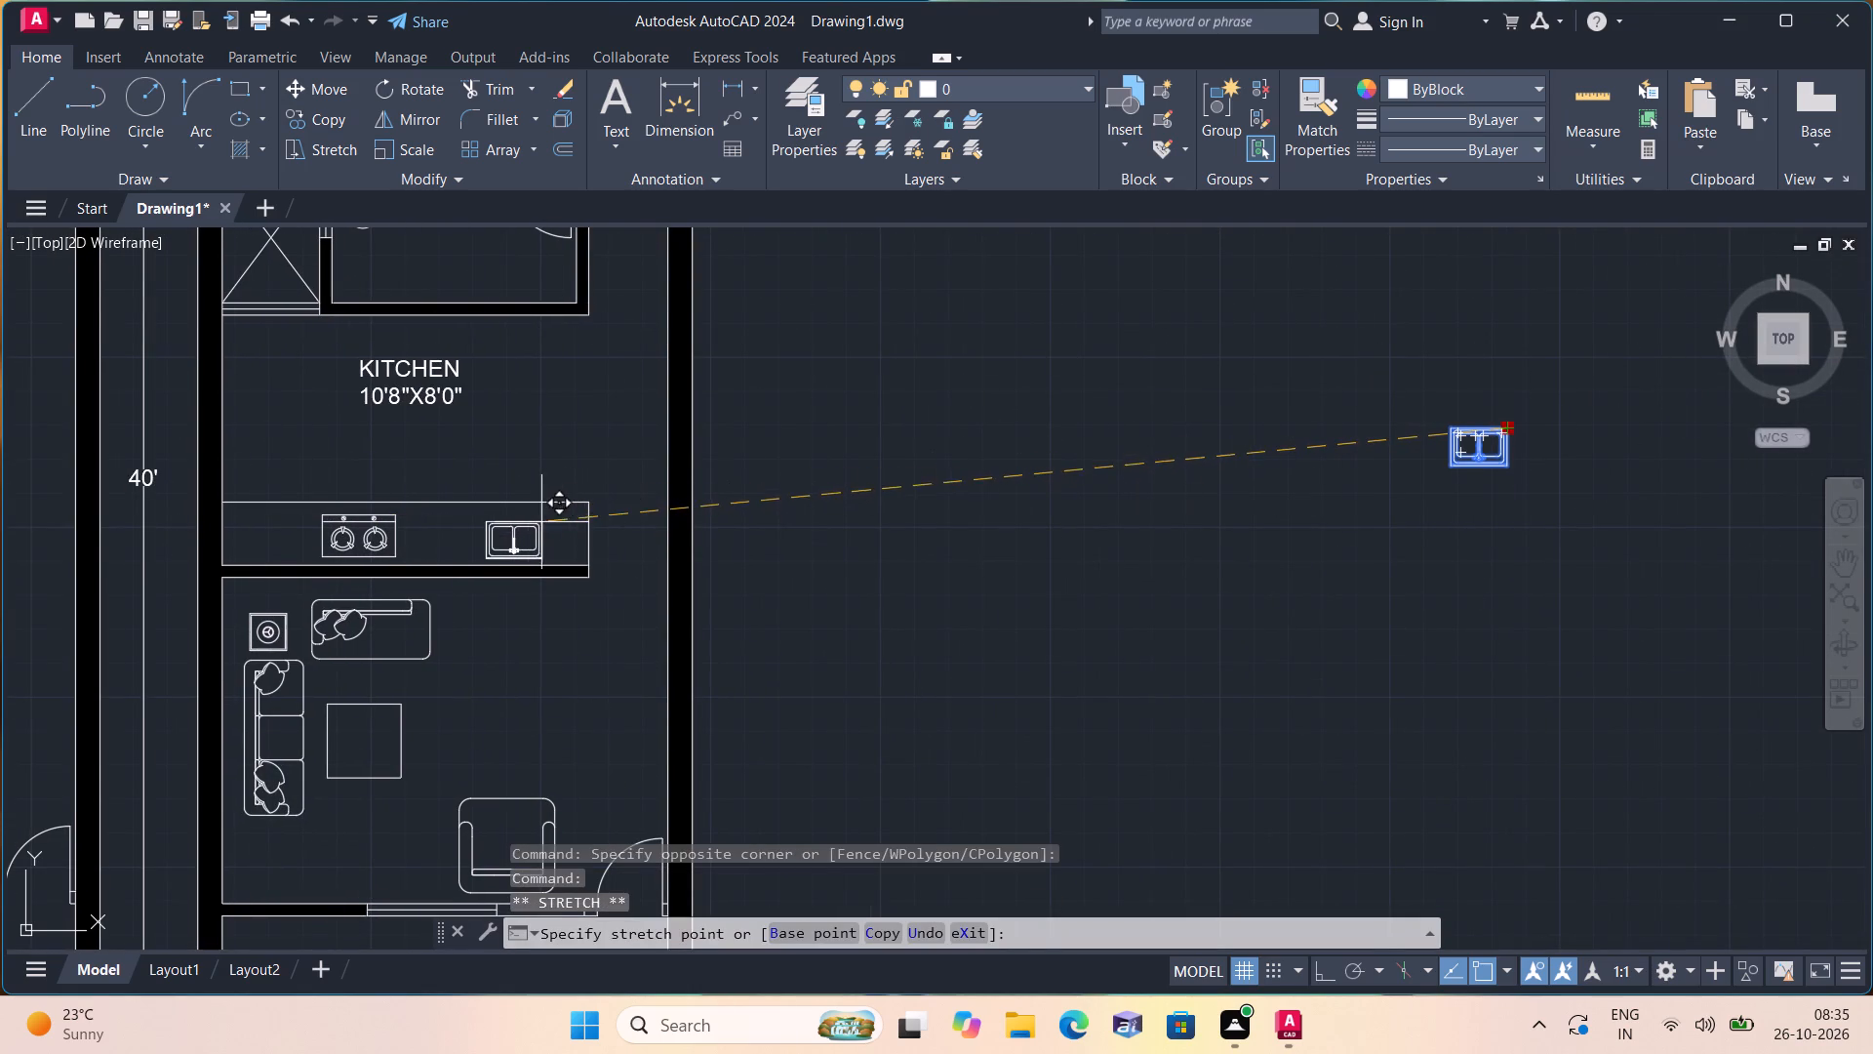
click(509, 518)
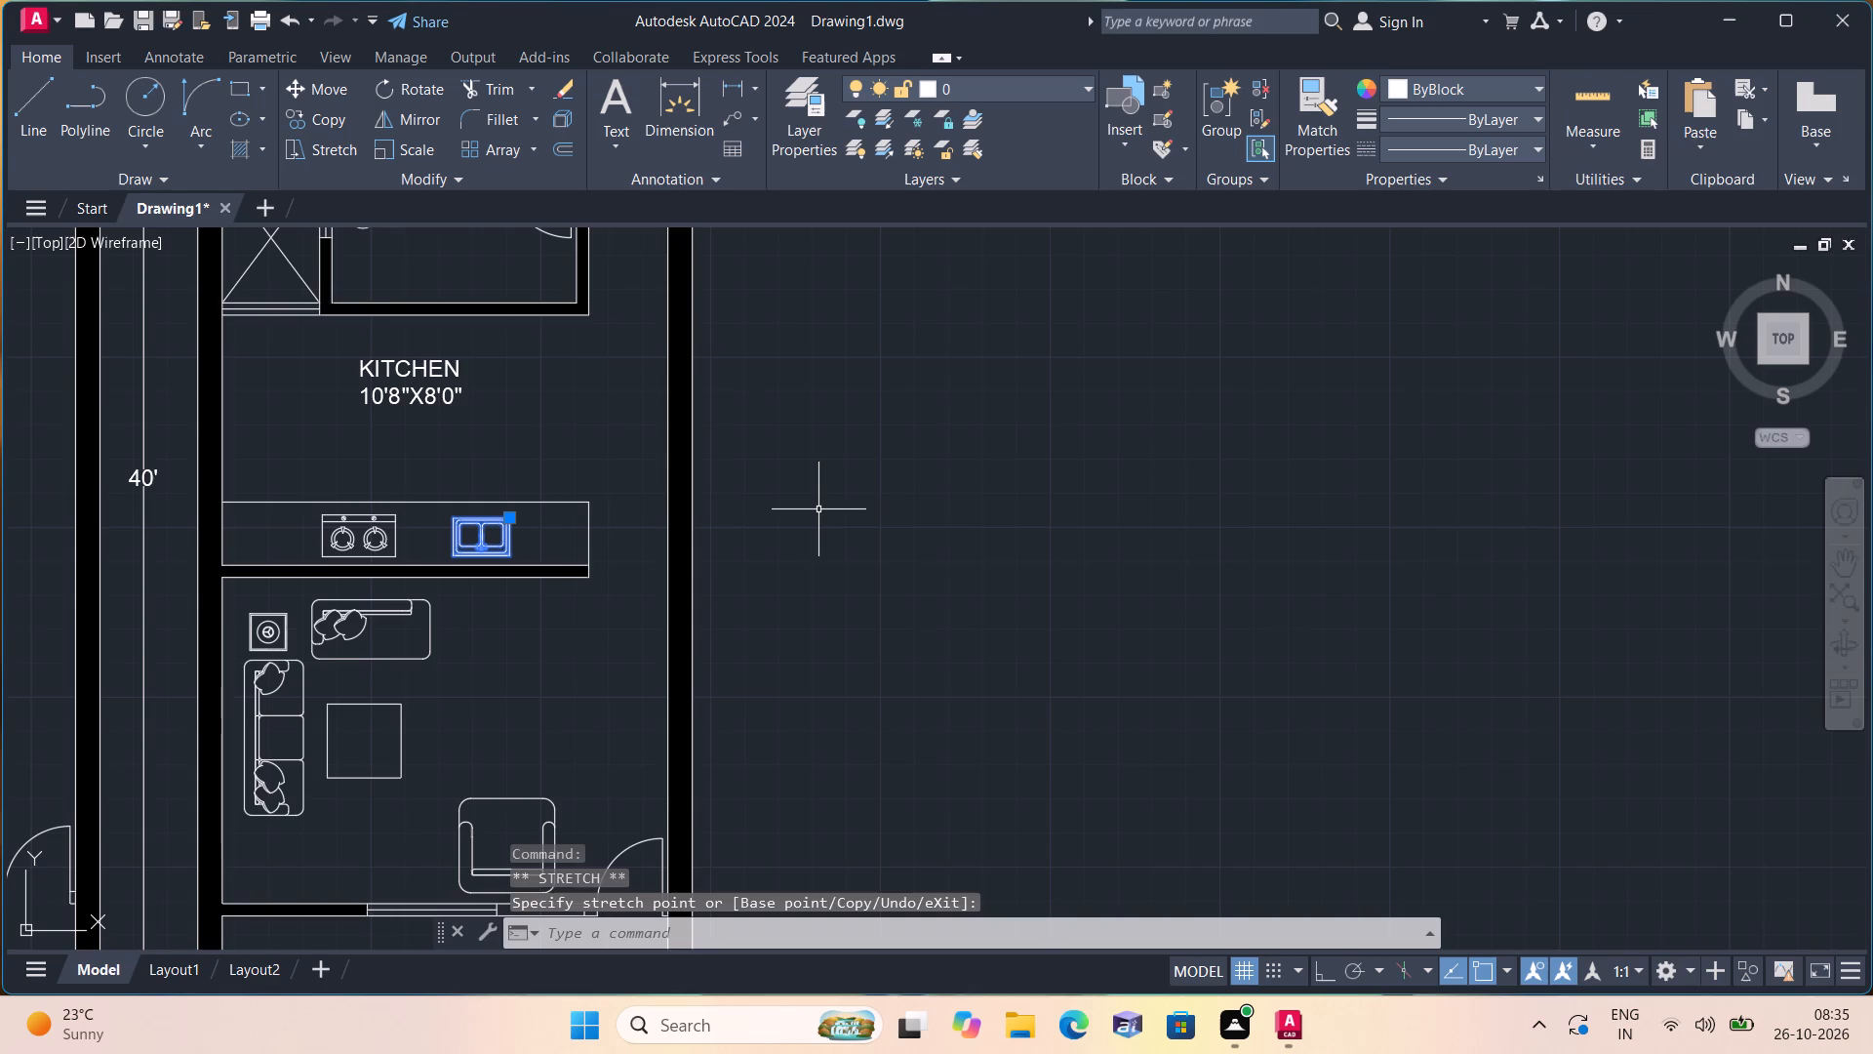
key(Escape)
Add a two-line multiline text label, BEDROOM over 13'8"X10'0", below the bed in the second plan.
scroll(911, 588, down, 1)
middle_drag(911, 588, 919, 371)
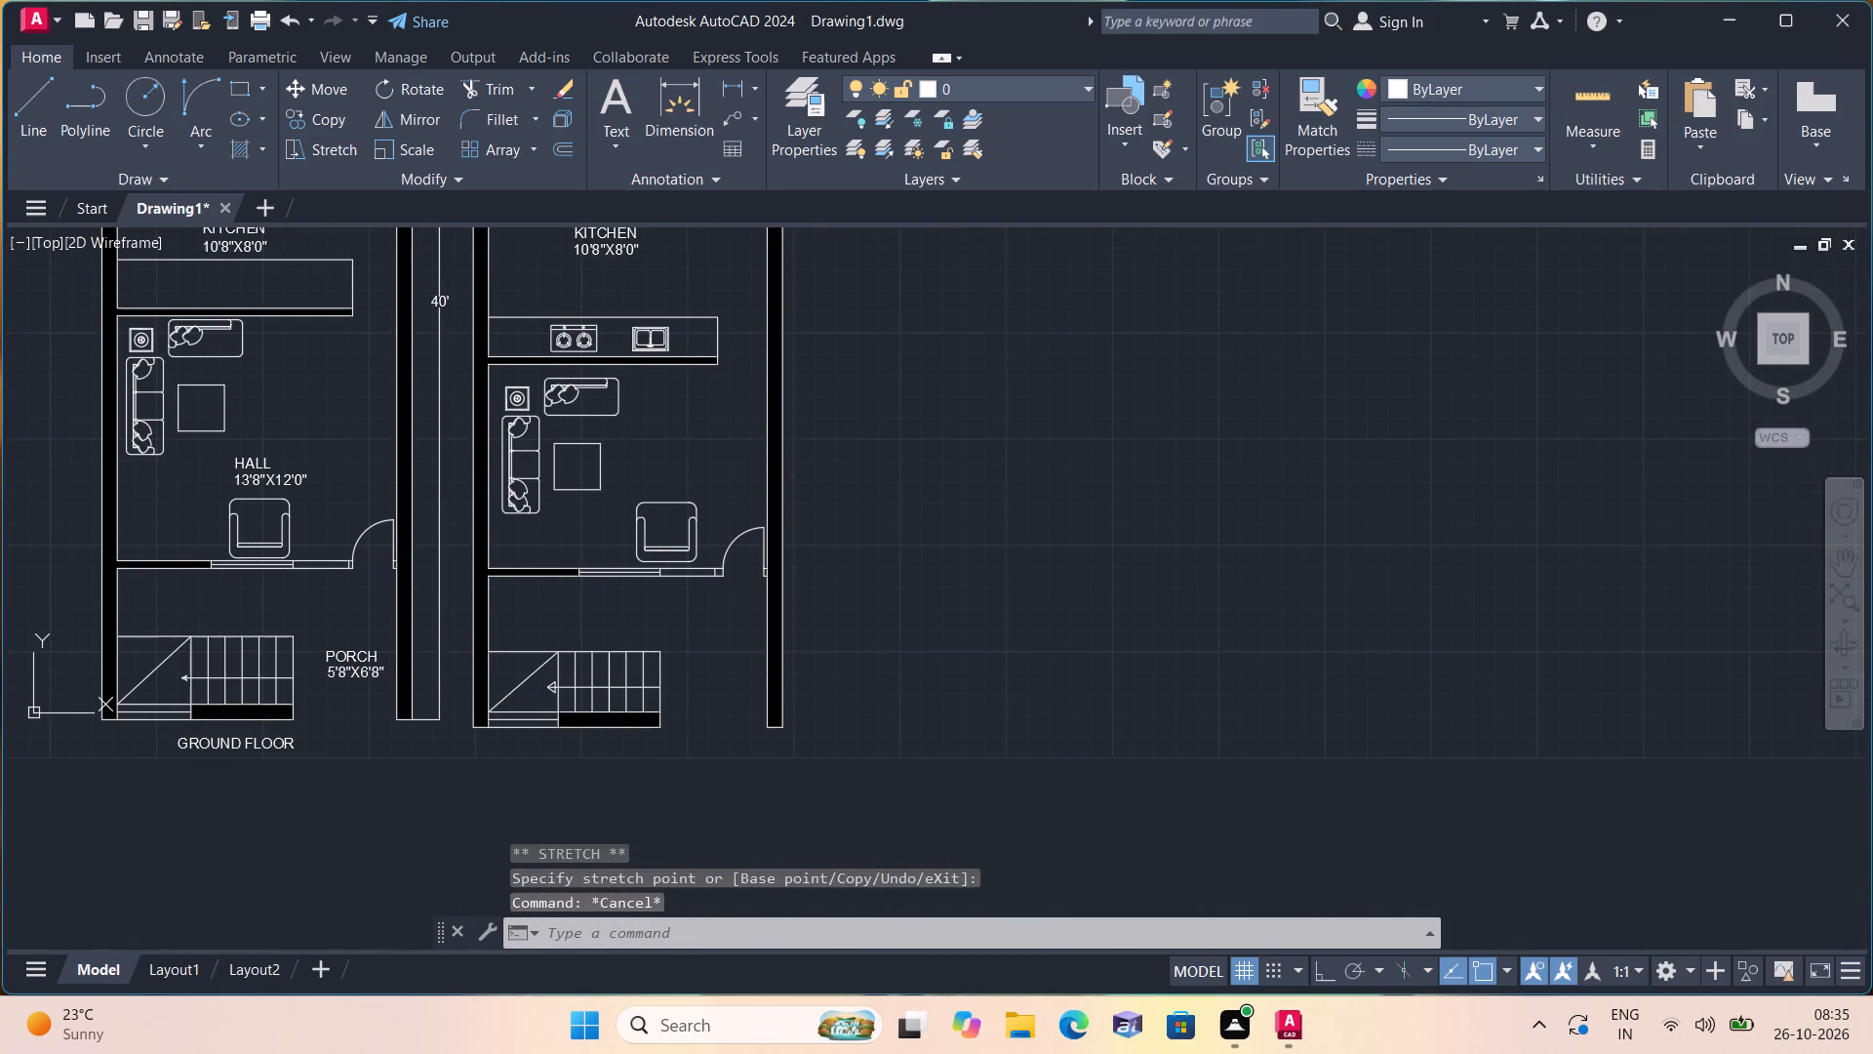
middle_drag(679, 400, 683, 419)
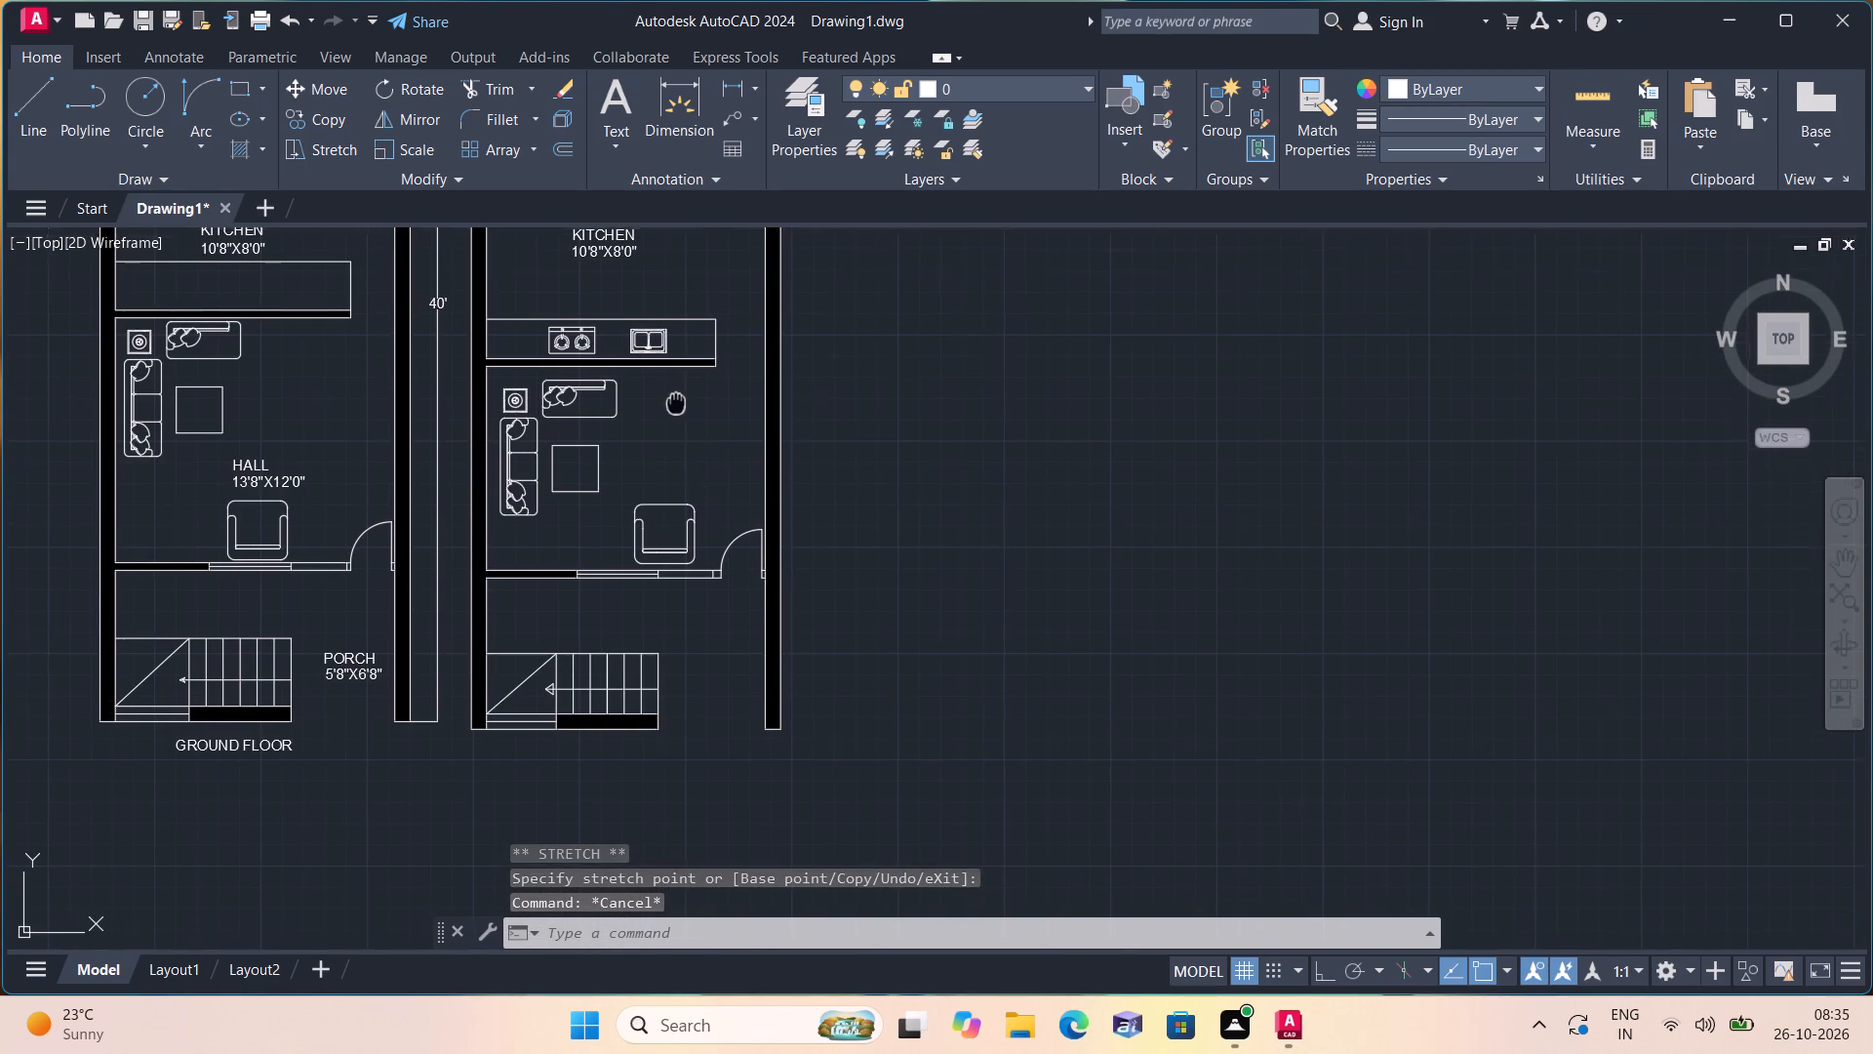
middle_drag(683, 419, 760, 553)
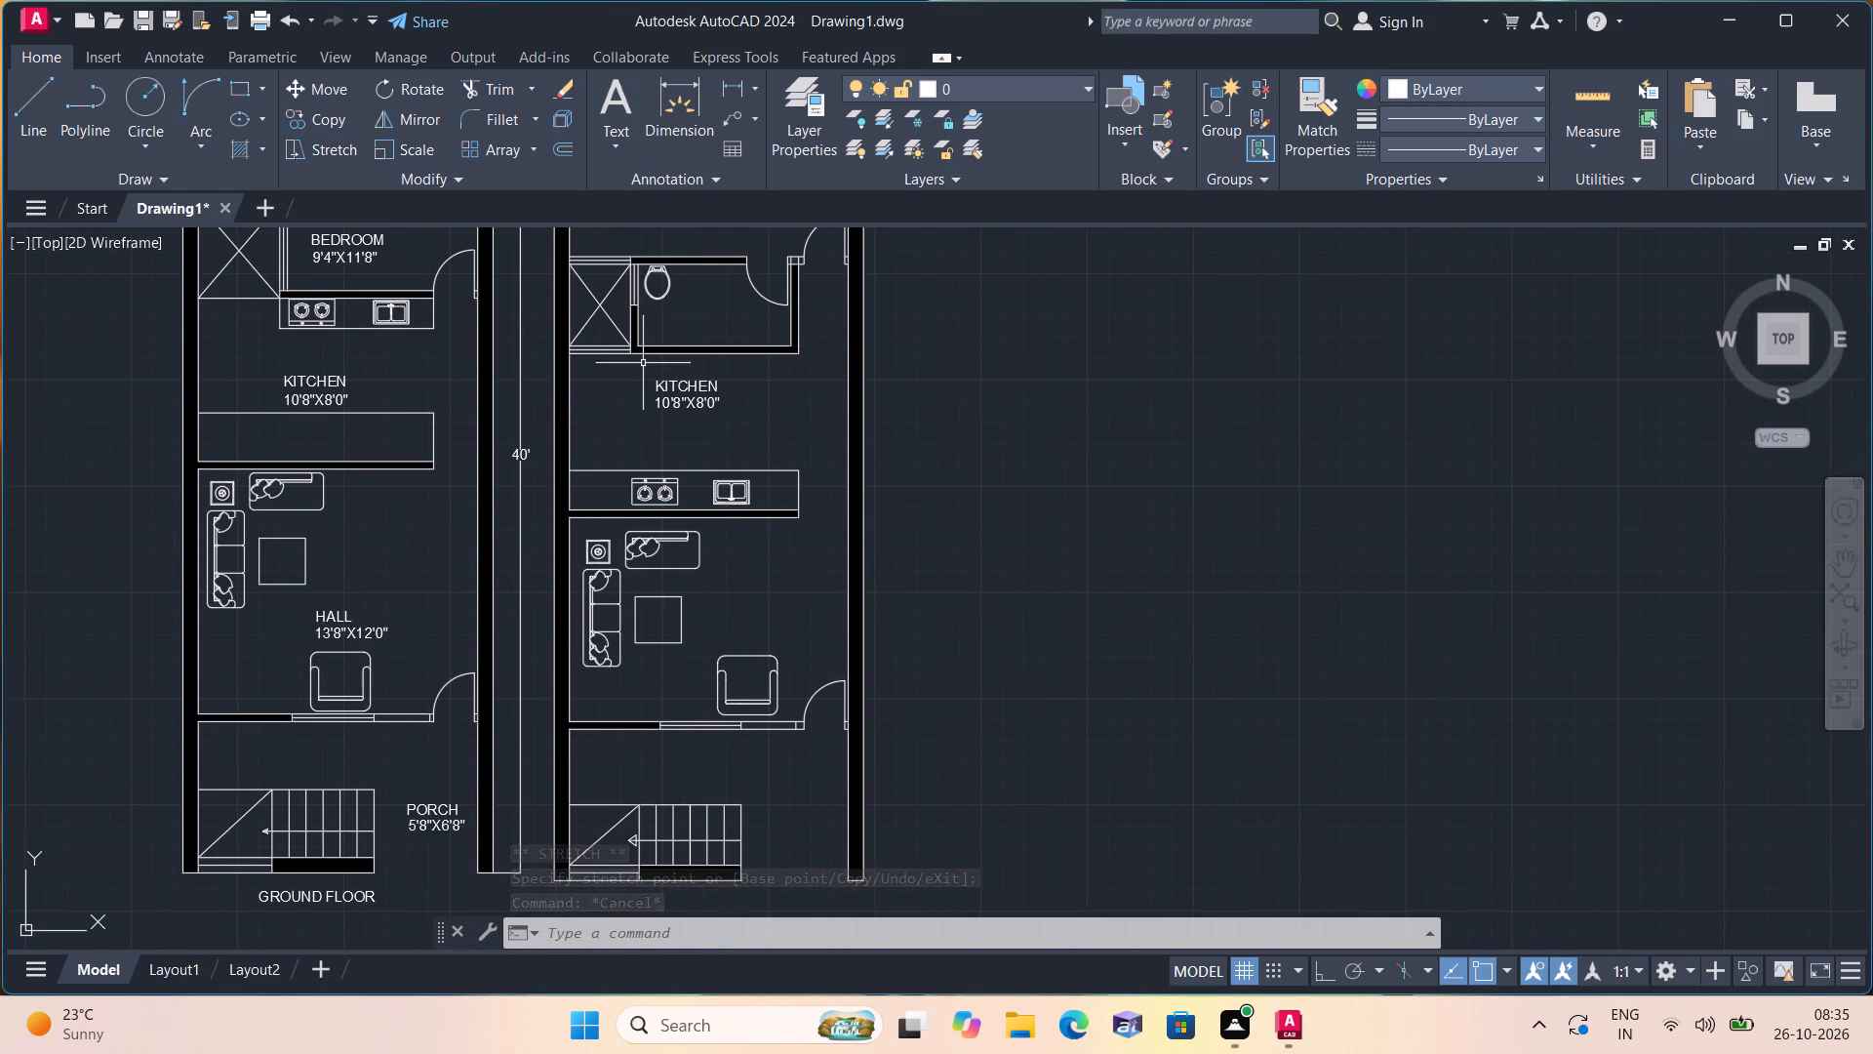
middle_drag(642, 363, 731, 533)
text(mt)
key(space)
middle_drag(682, 385, 747, 657)
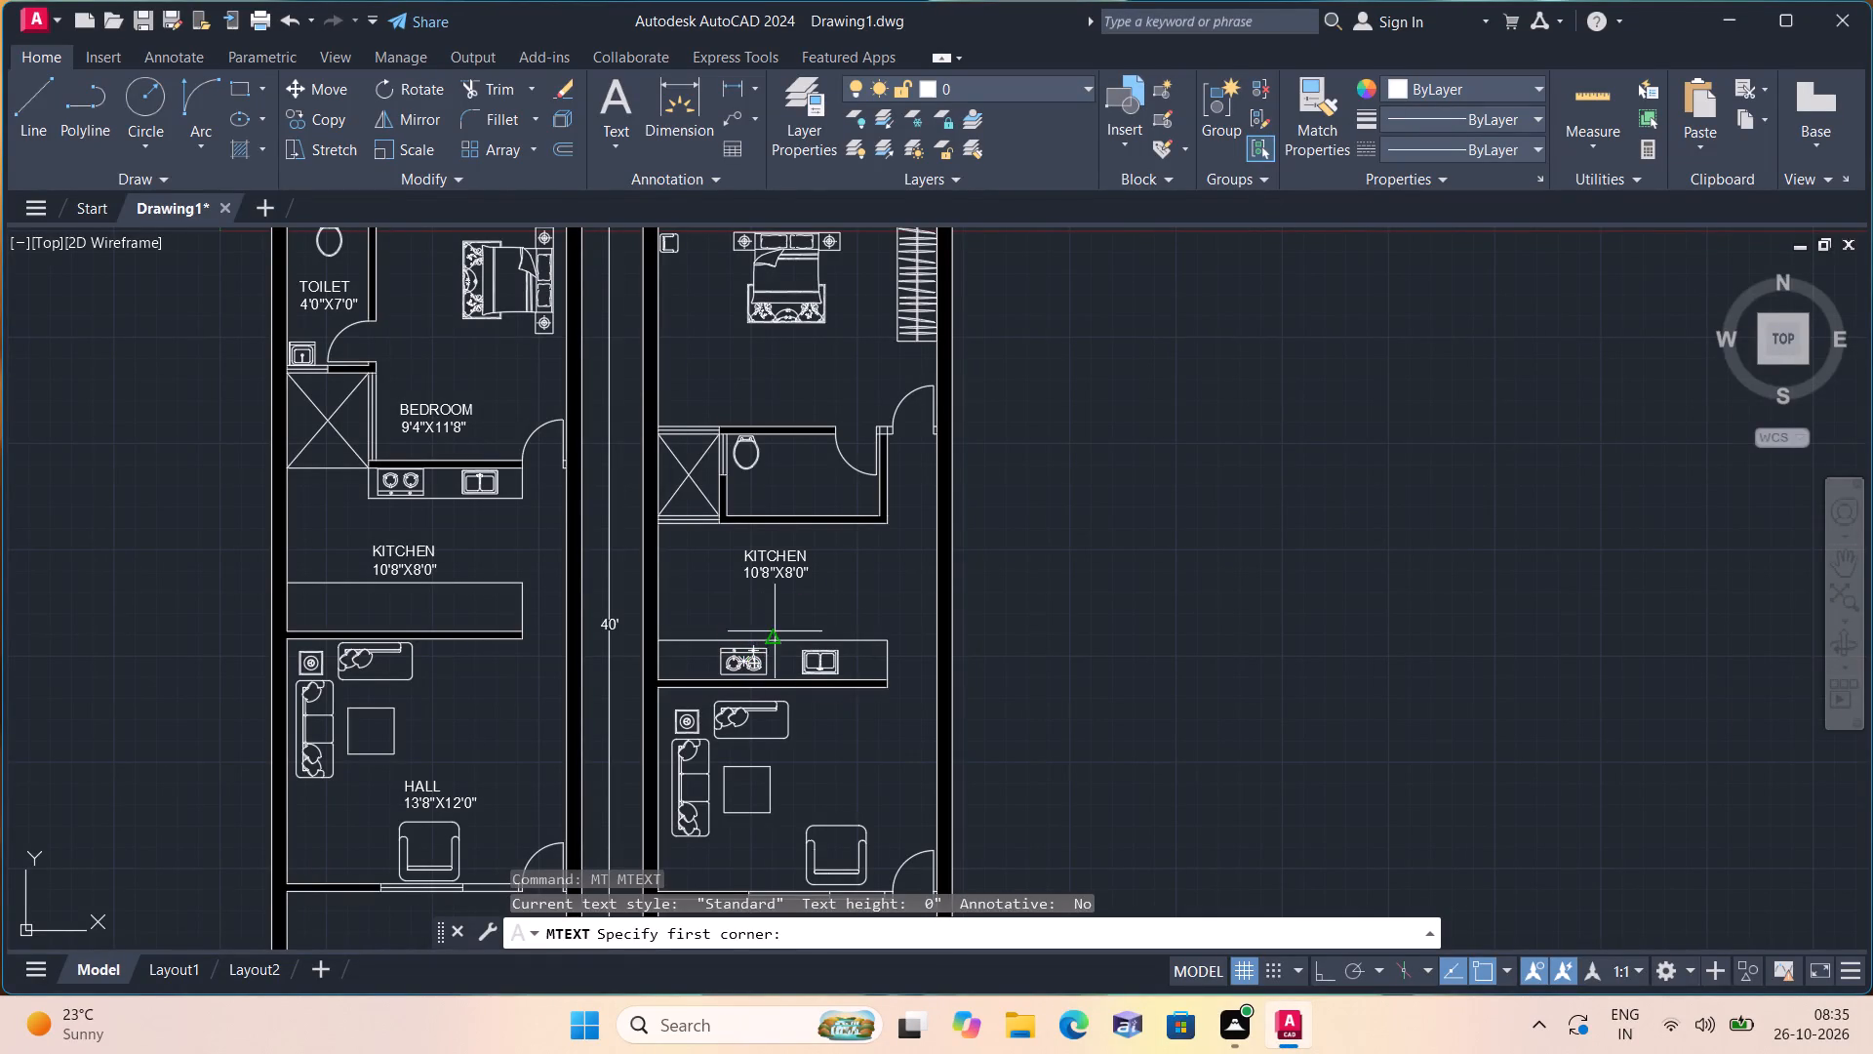
scroll(750, 390, up, 2)
triple_click(750, 384)
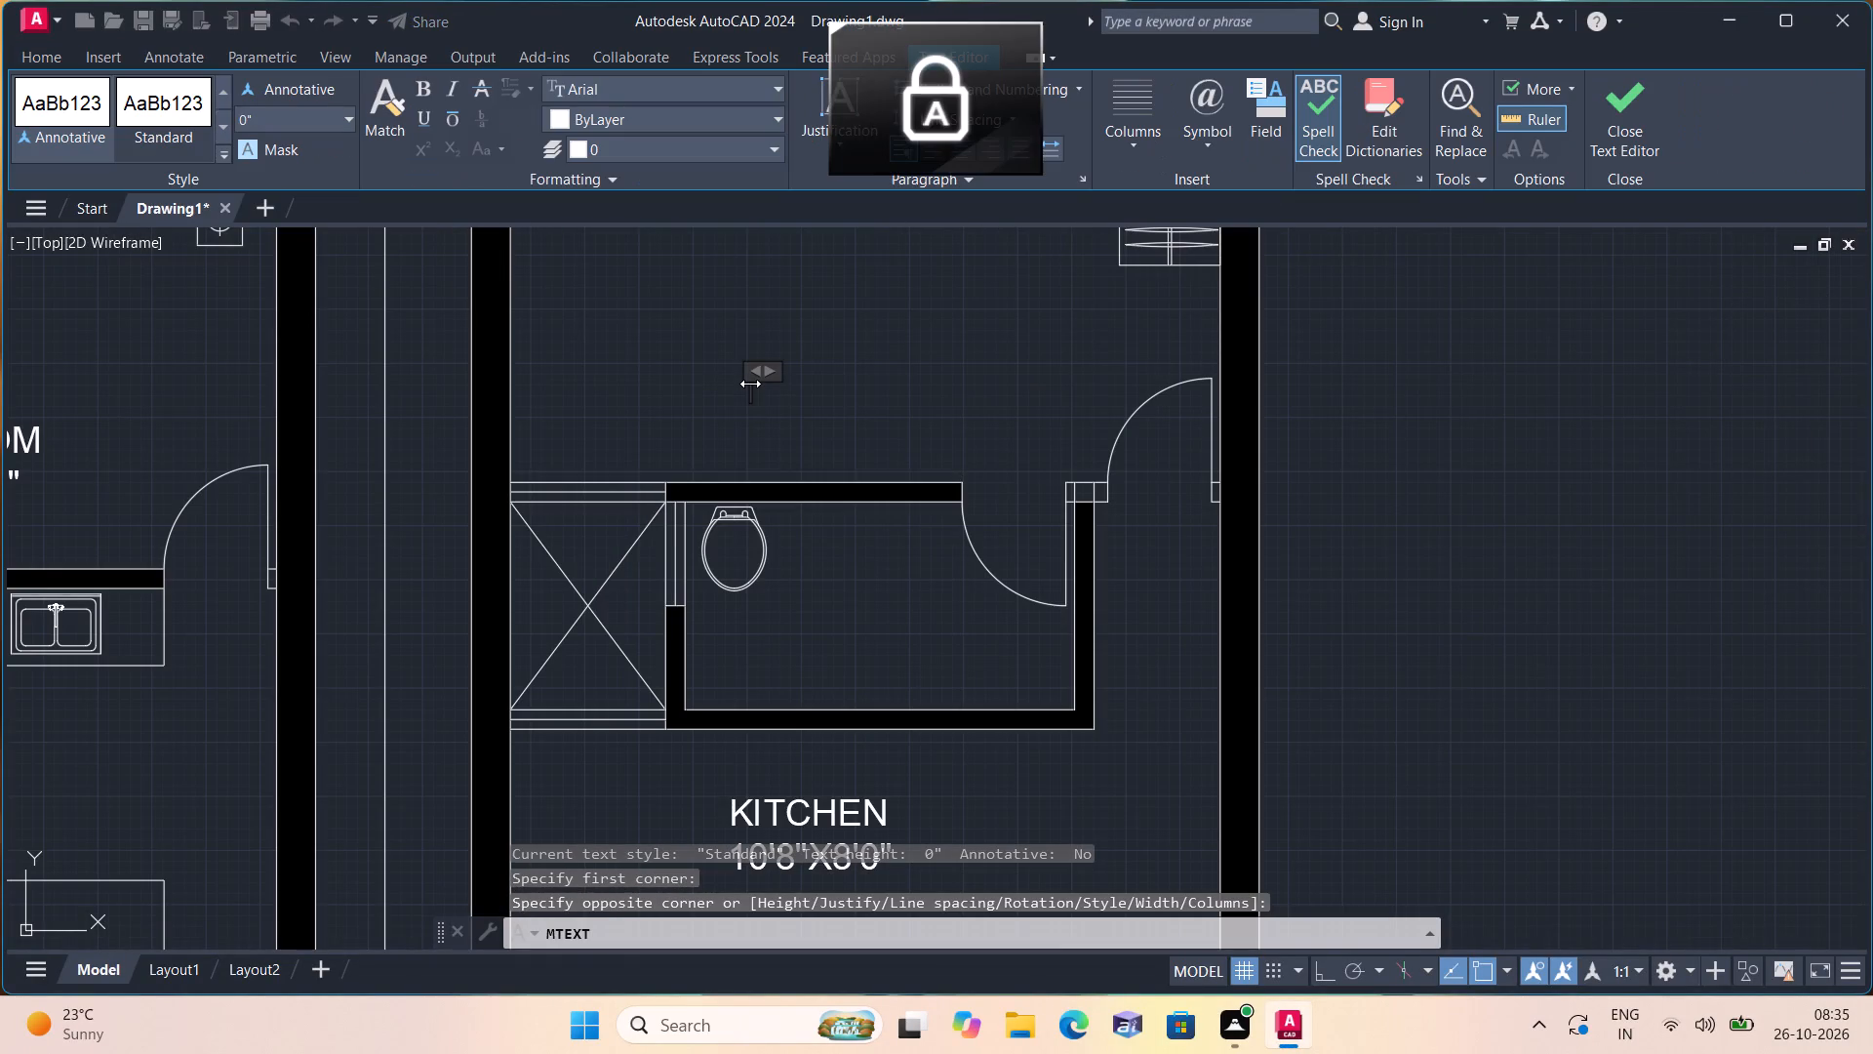
text(BE)
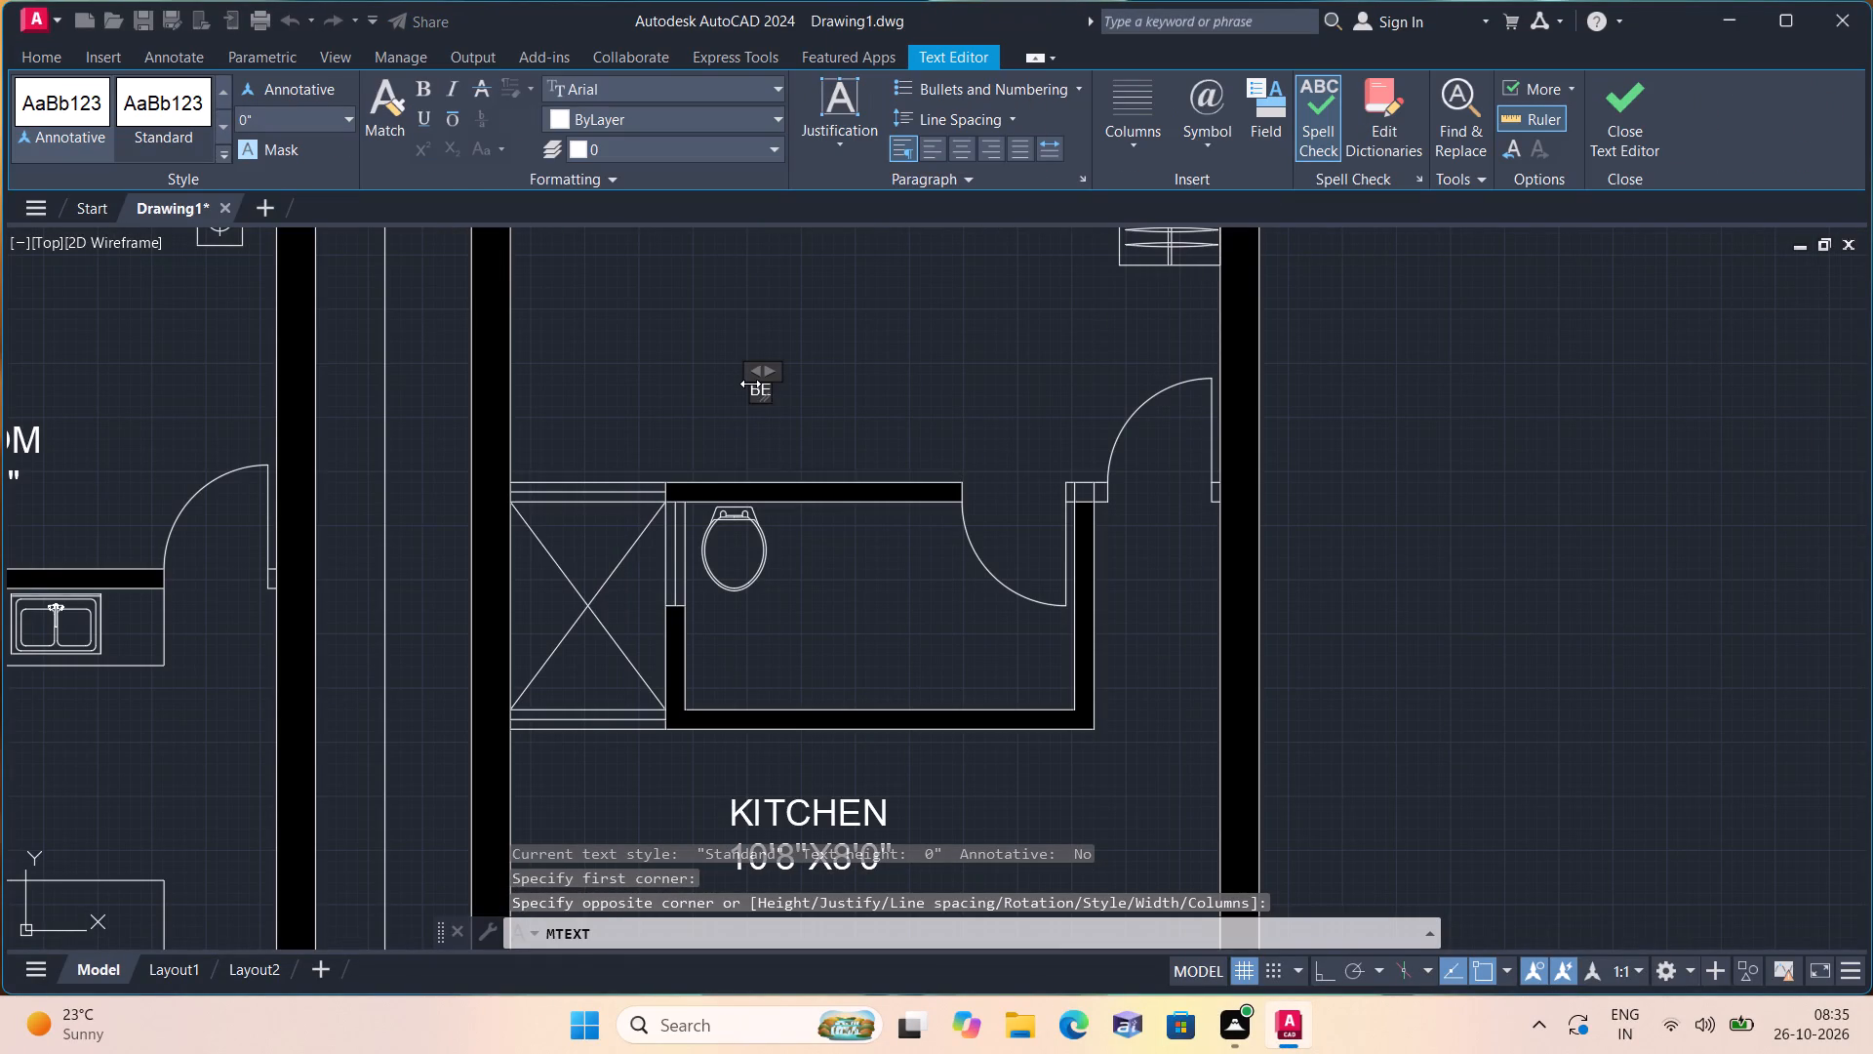
text(DROOM)
key(Return)
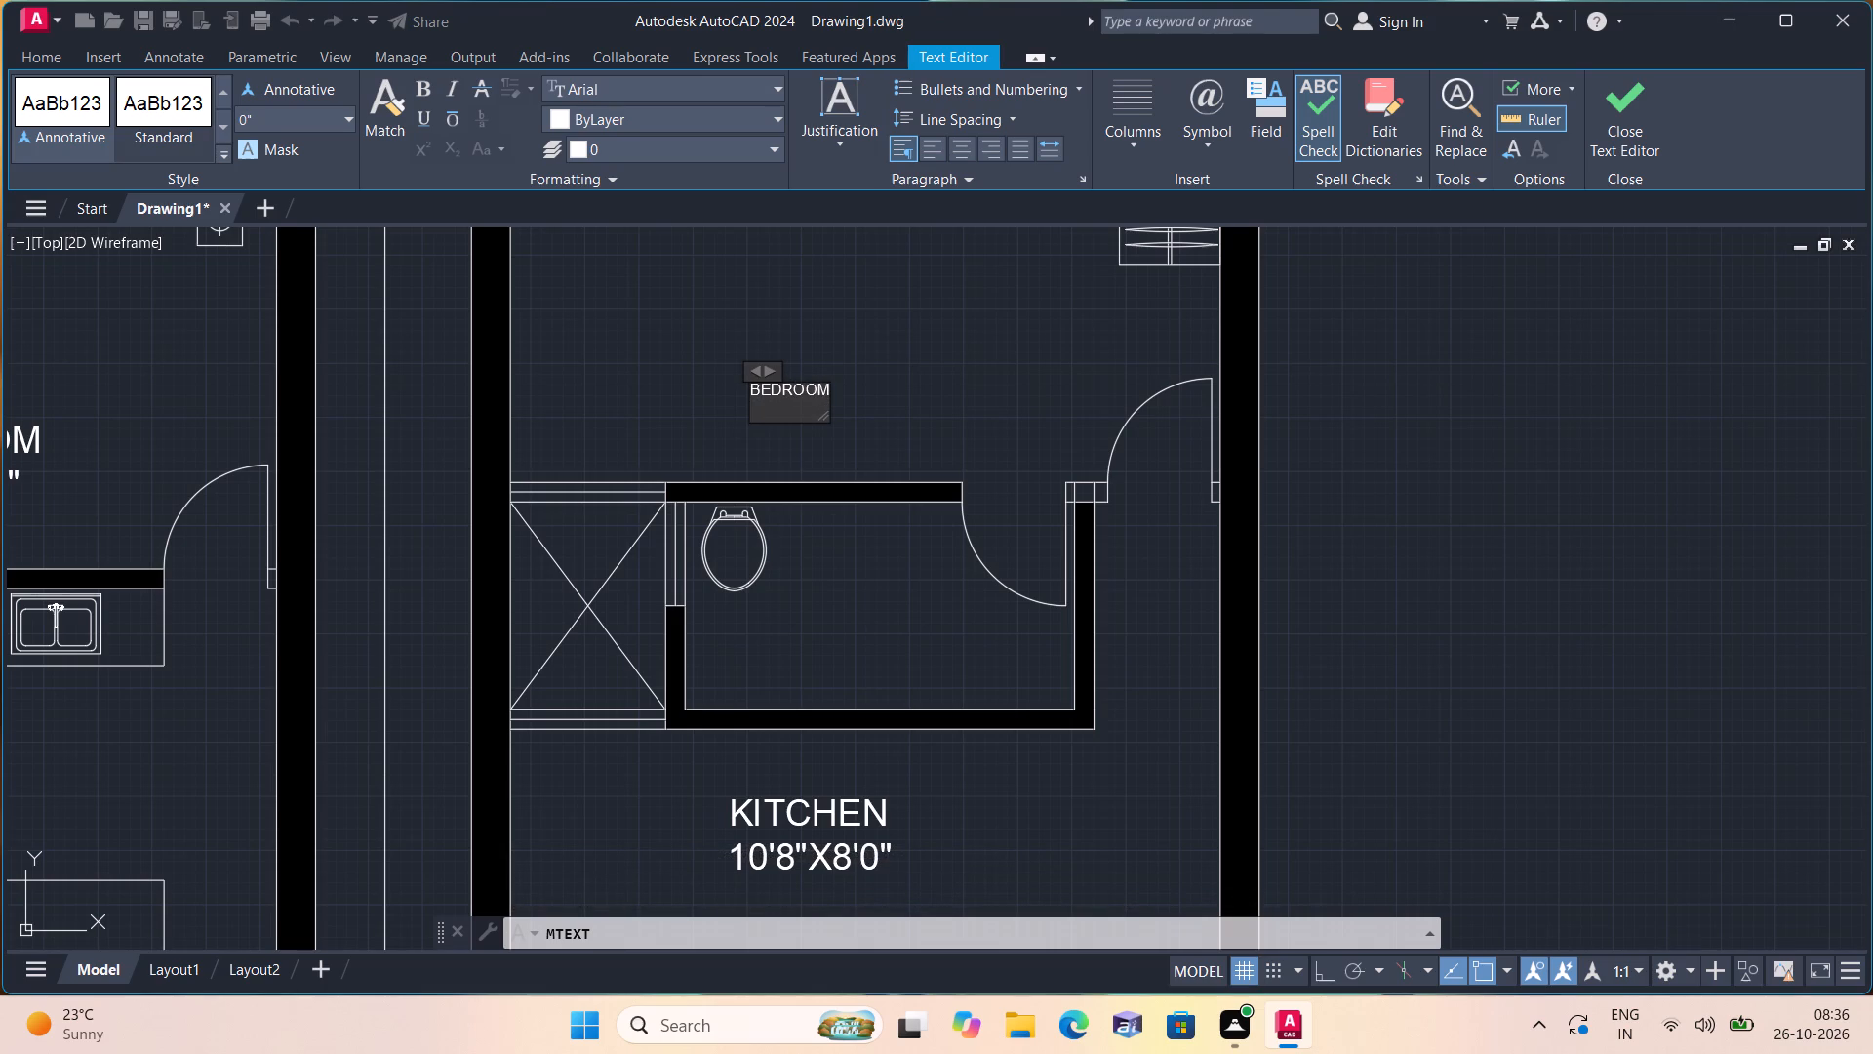
text(13'8"X)
text(10'0")
click(649, 371)
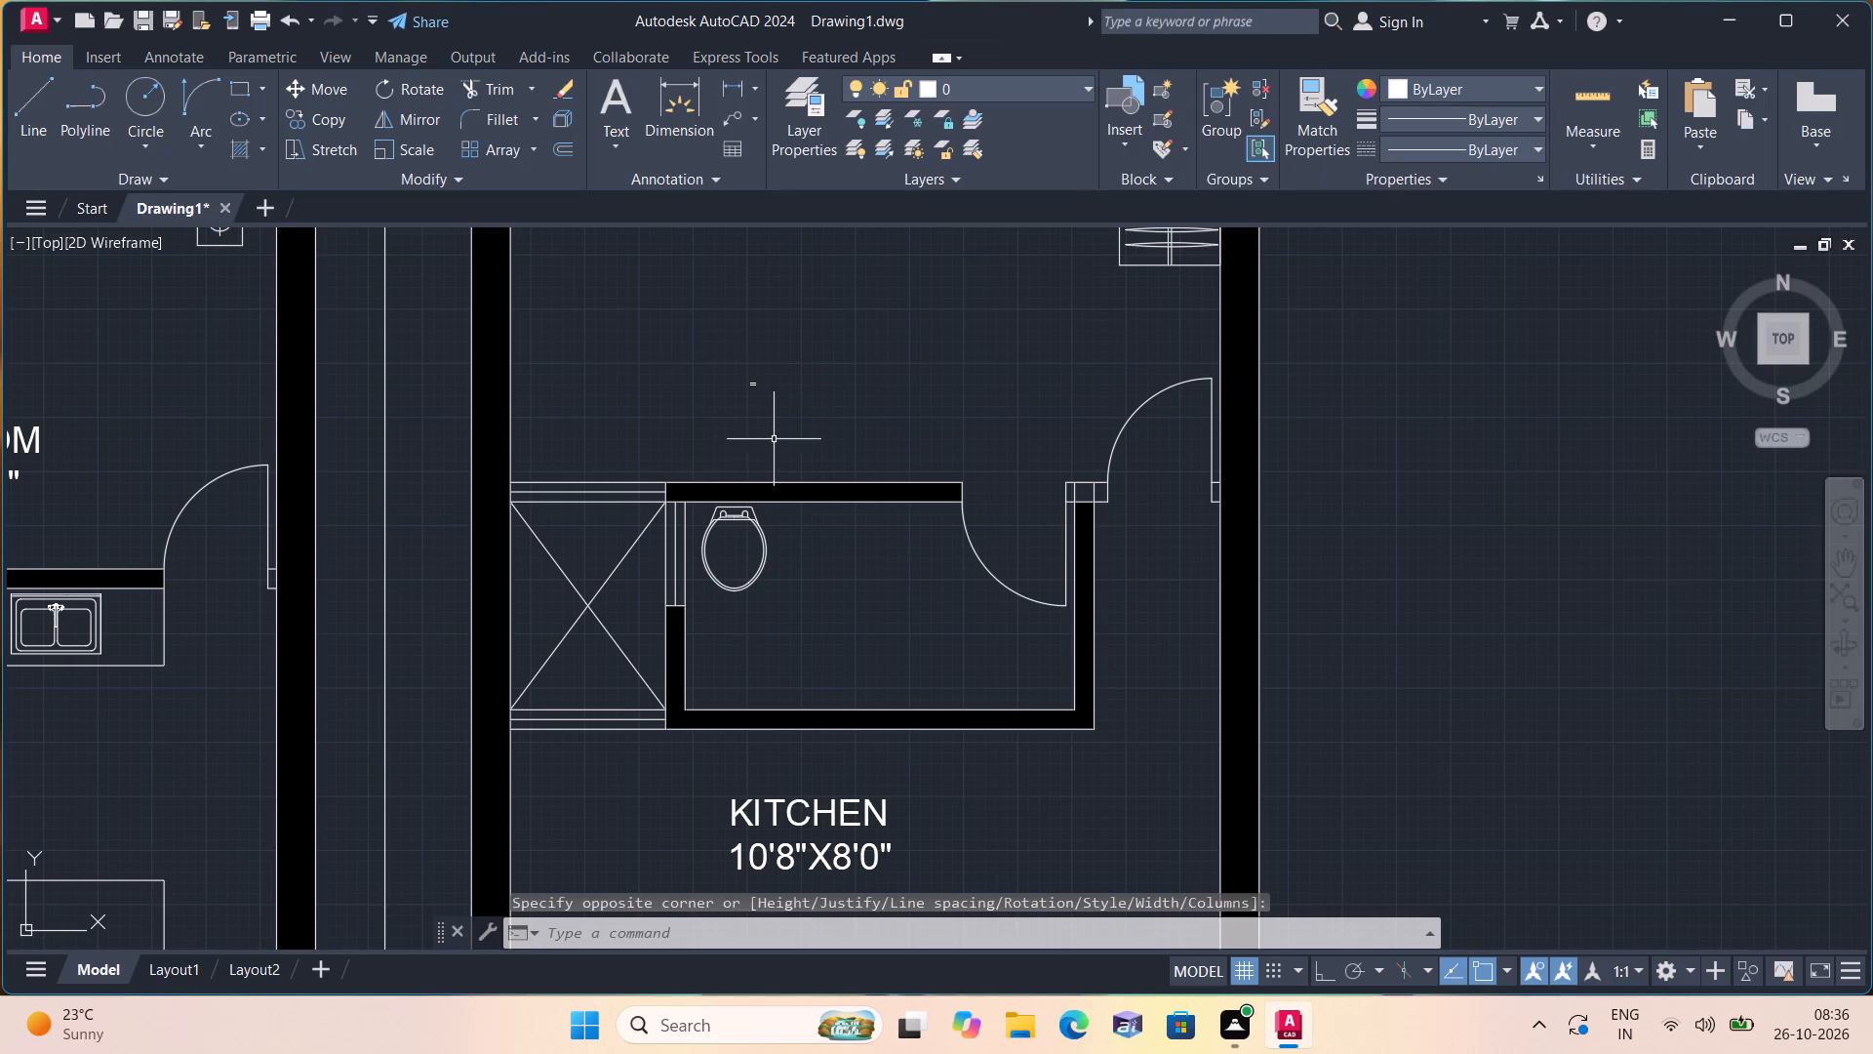
Add a two-line multiline text label, TOILET over 7'-6"X4'0", inside the second plan's toilet.
middle_drag(711, 397, 593, 209)
key(space)
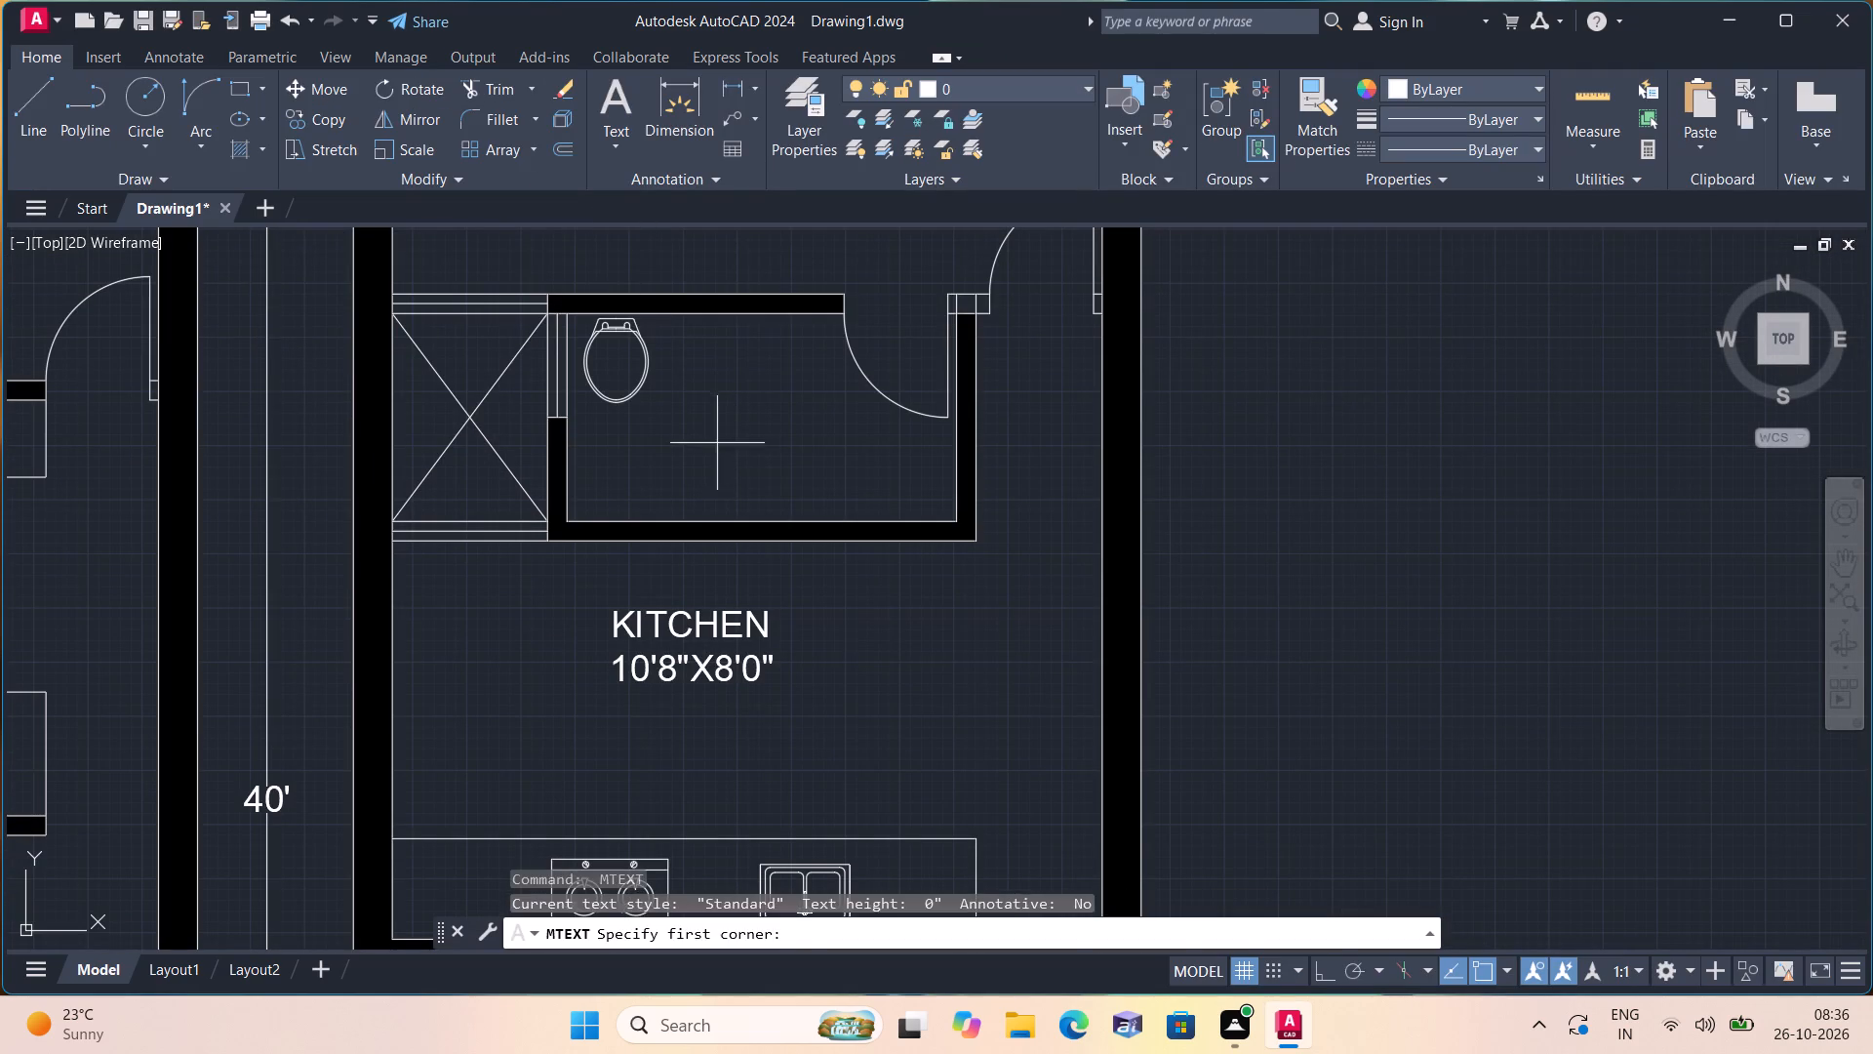
triple_click(712, 435)
text(TOILET)
key(Return)
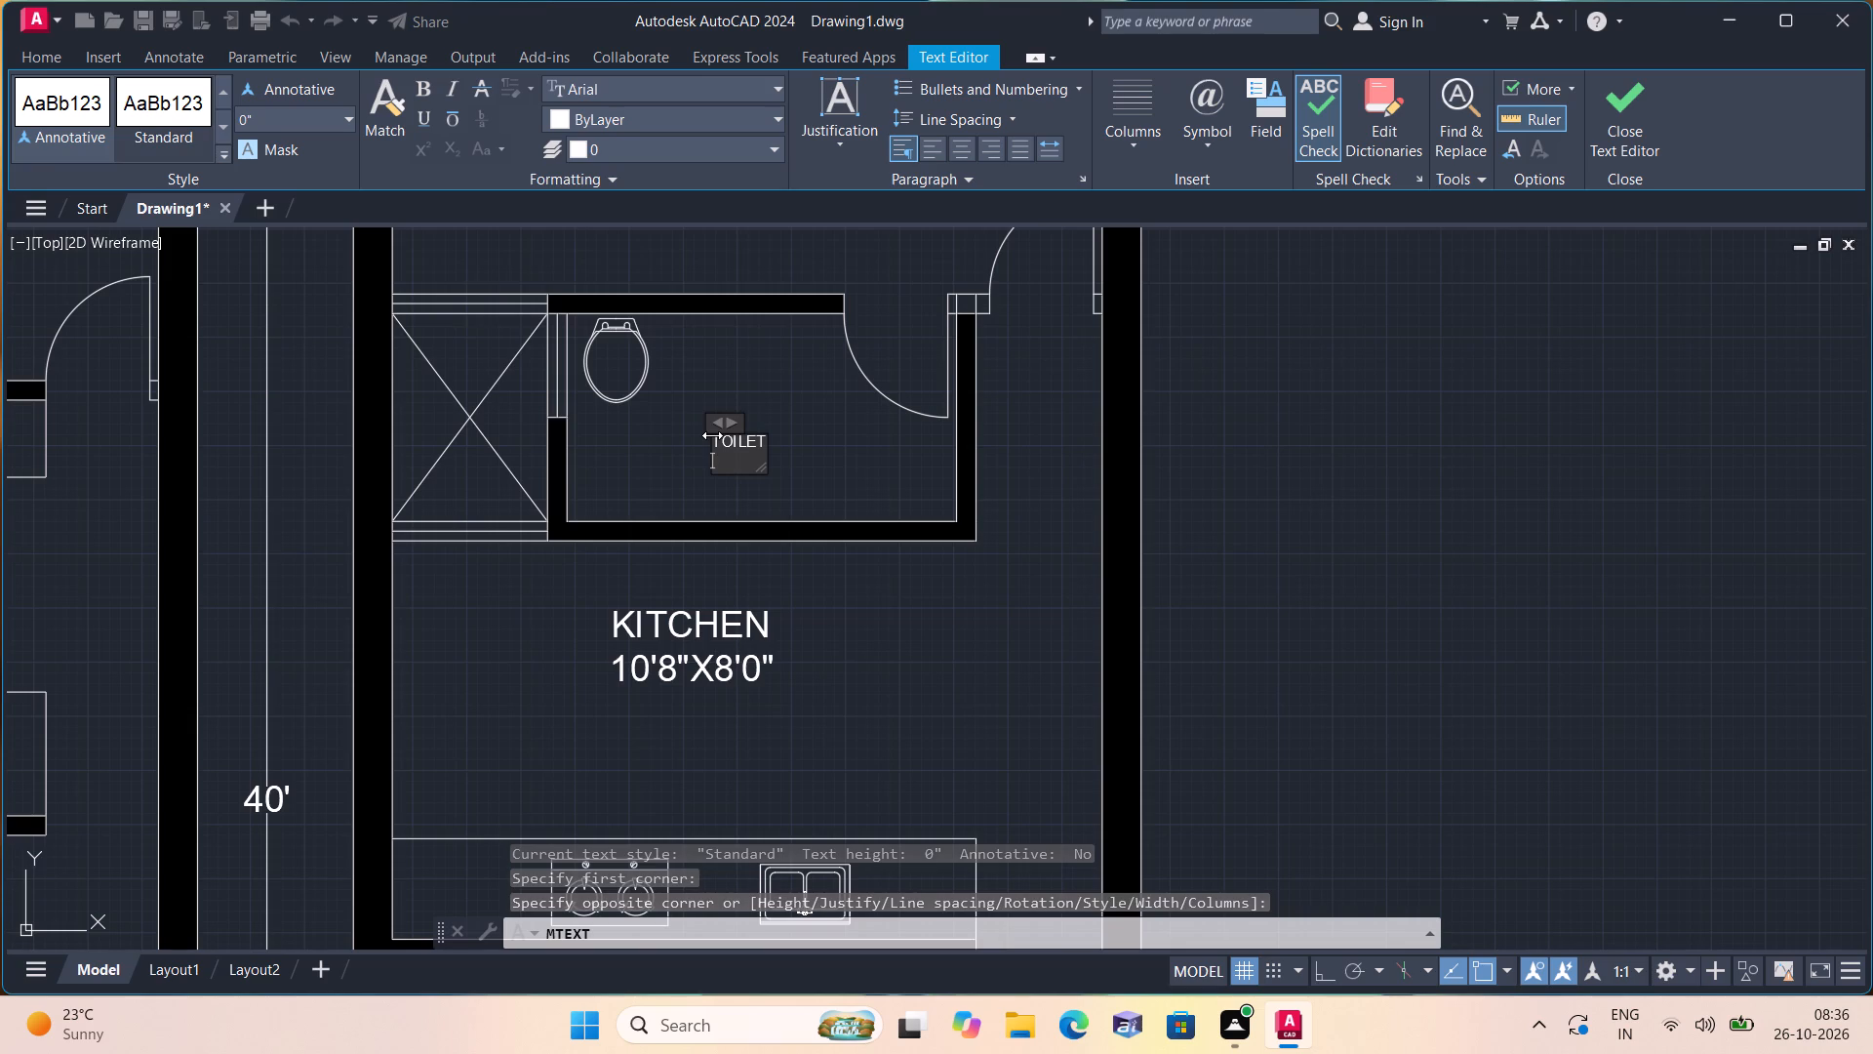
text(7'-6")
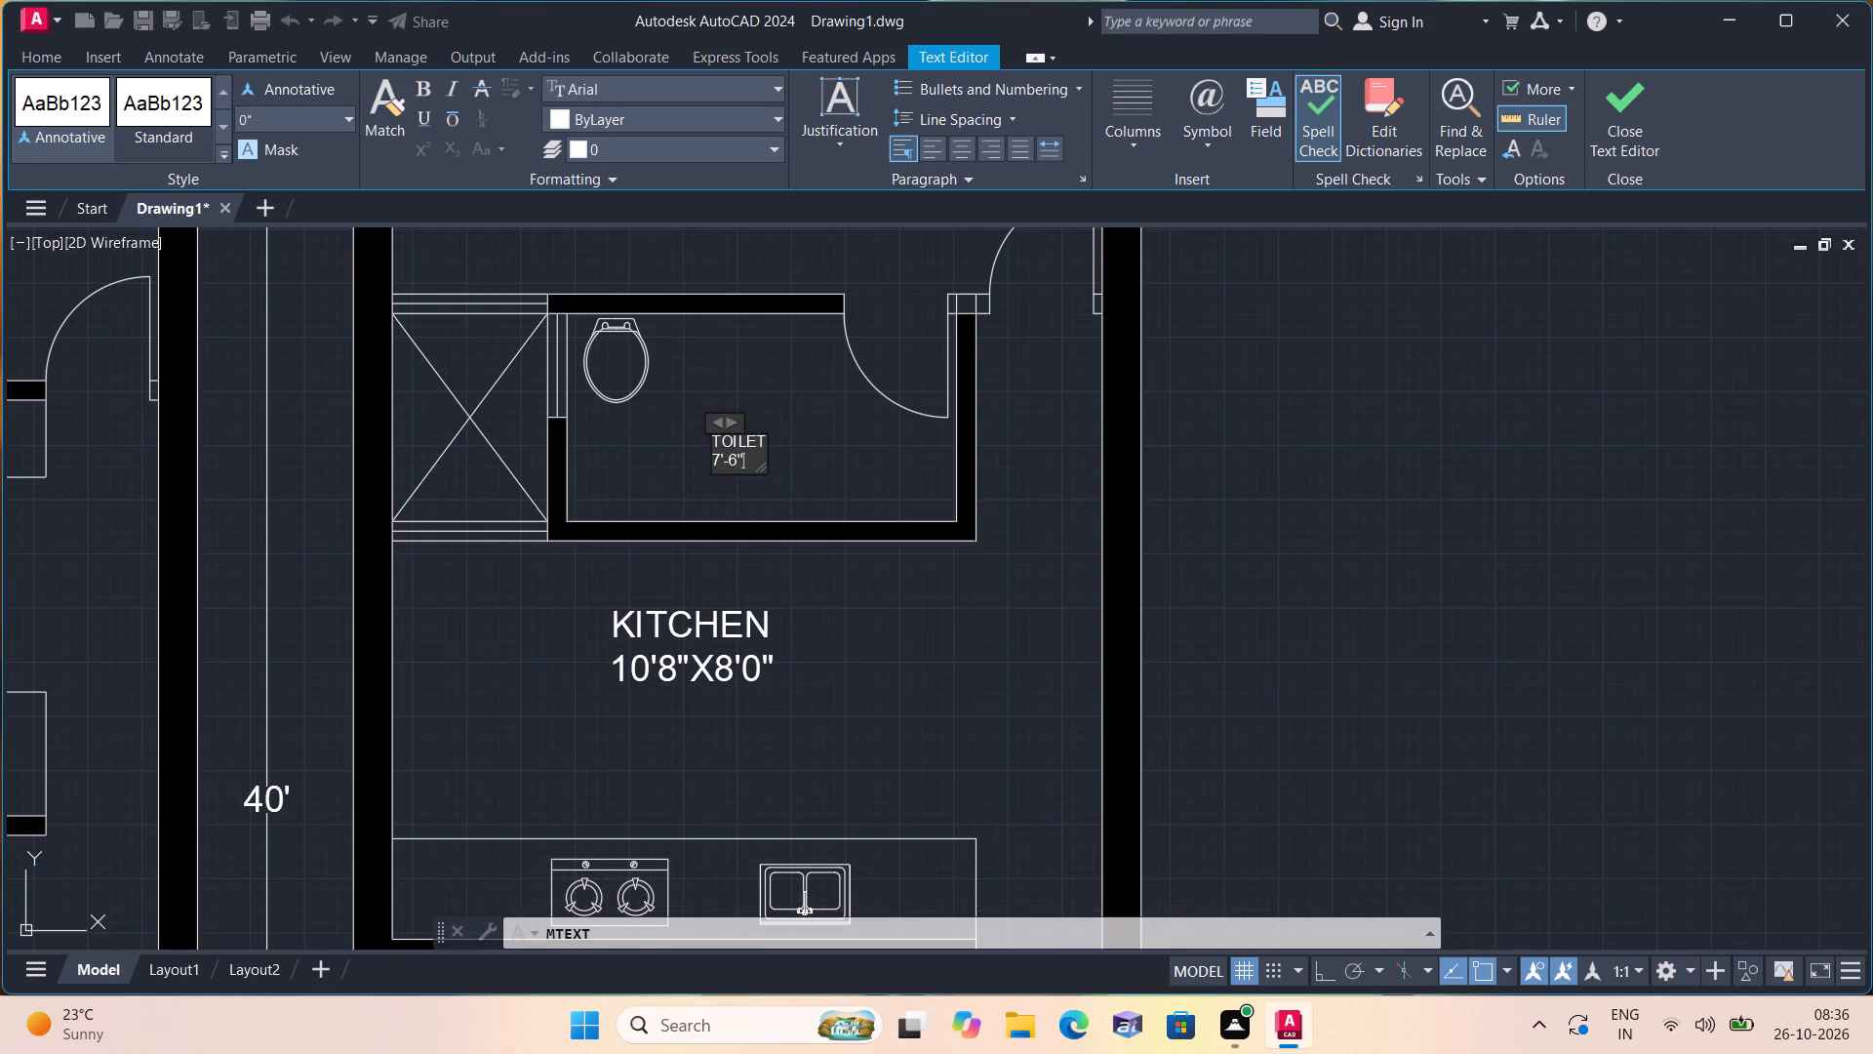
key(x)
text(4'0")
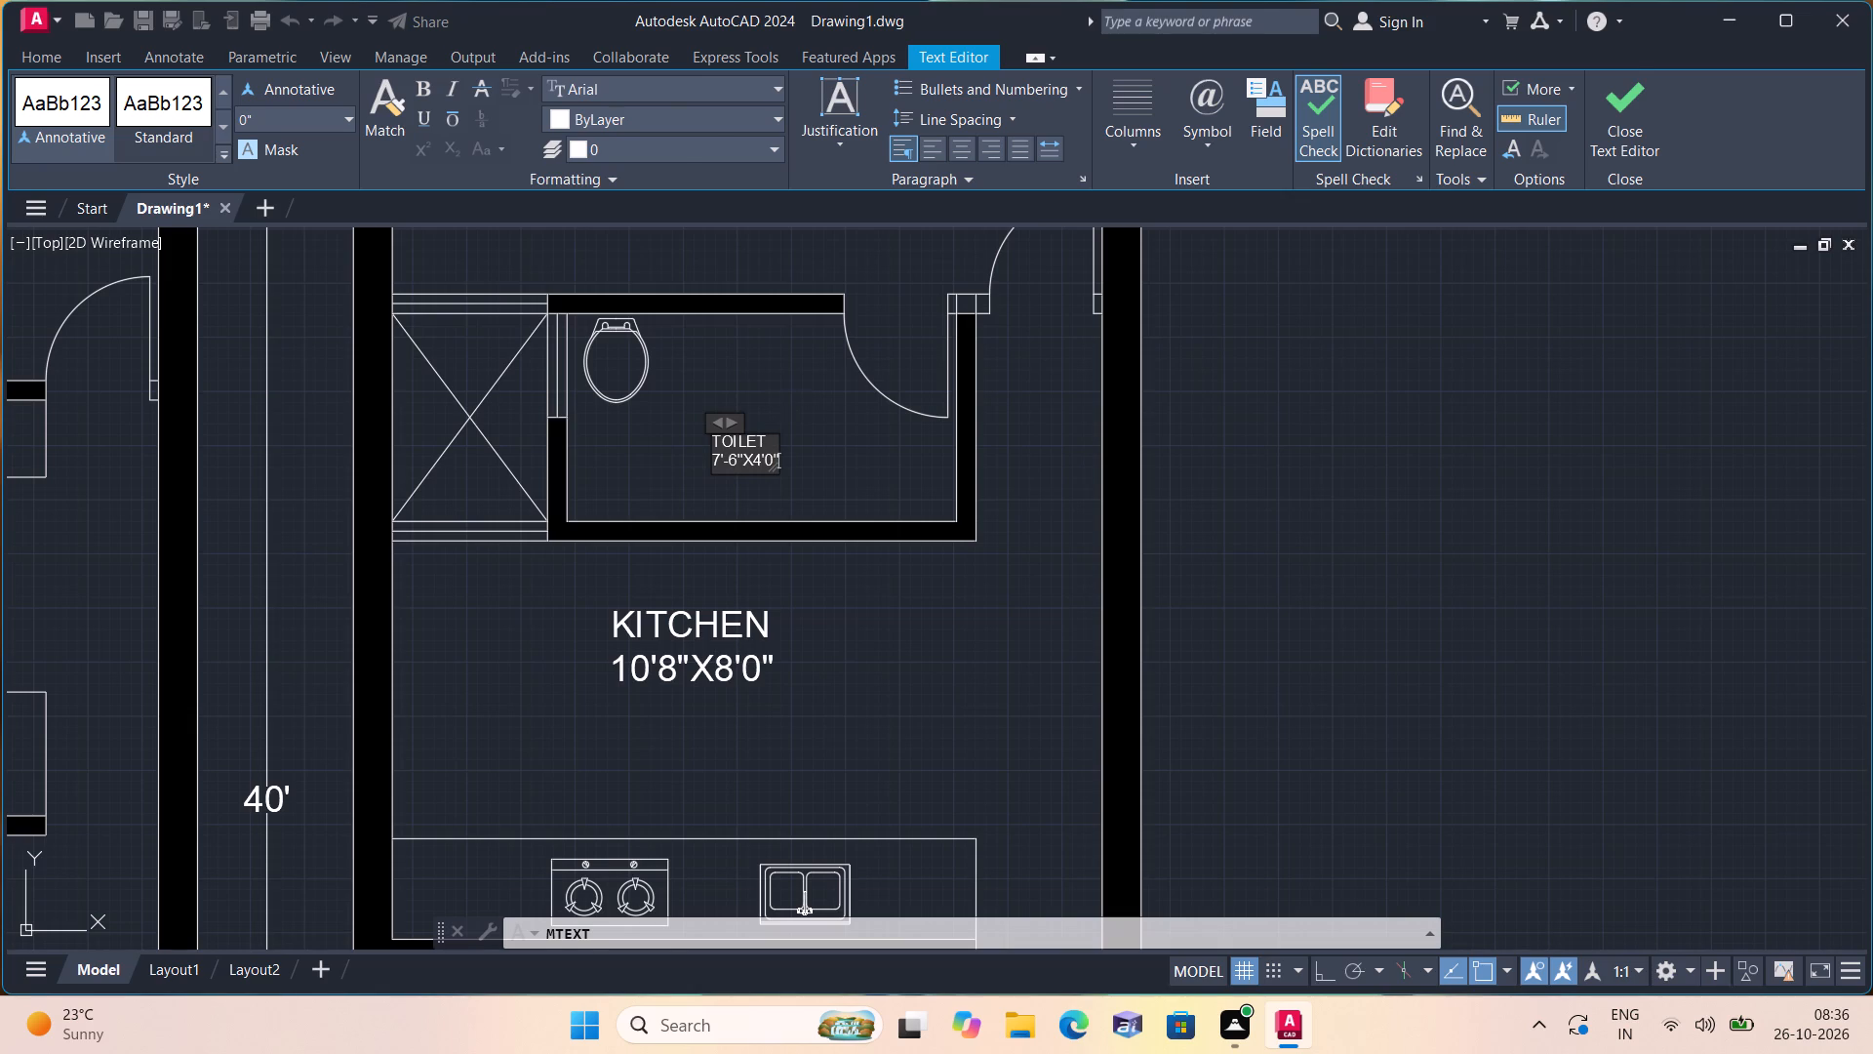
click(795, 401)
Add a two-line multiline text label, HALL over 13'8"X10'0", above the armchair in the second plan's hall.
middle_drag(770, 409, 695, 216)
scroll(732, 328, down, 1)
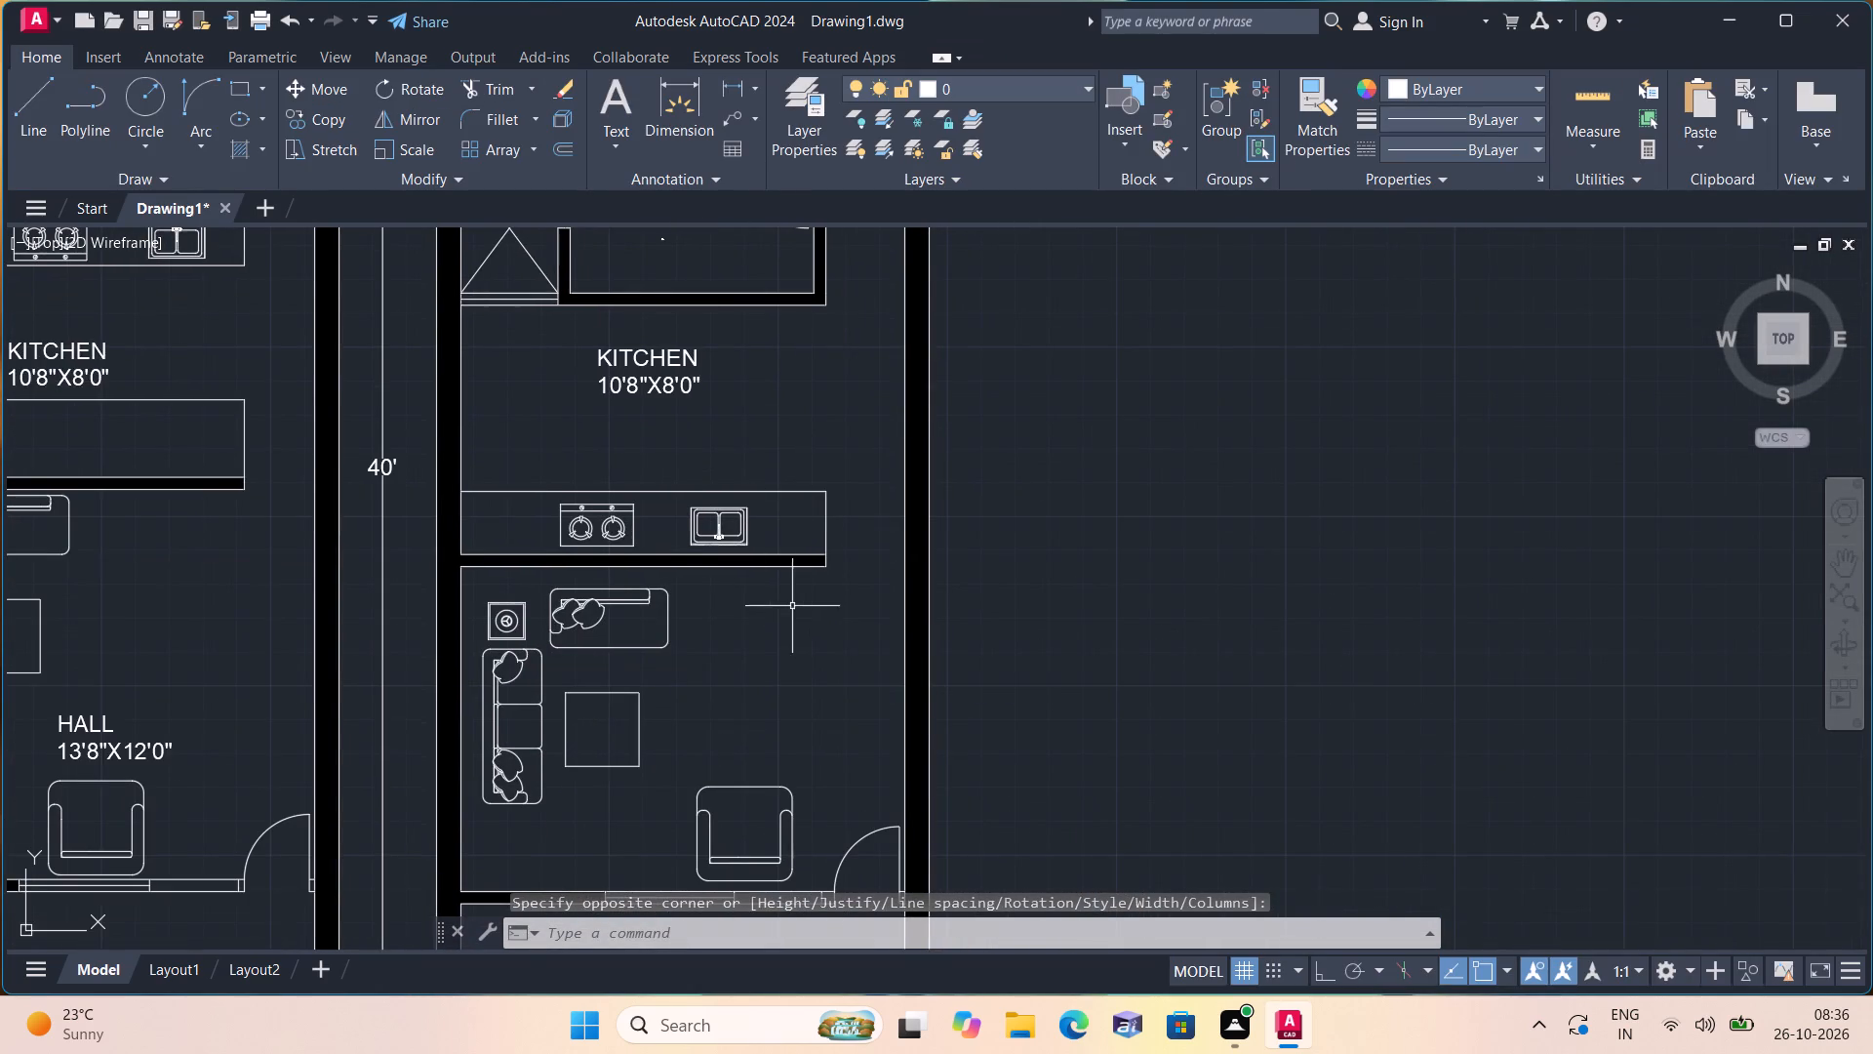
middle_drag(782, 577, 771, 407)
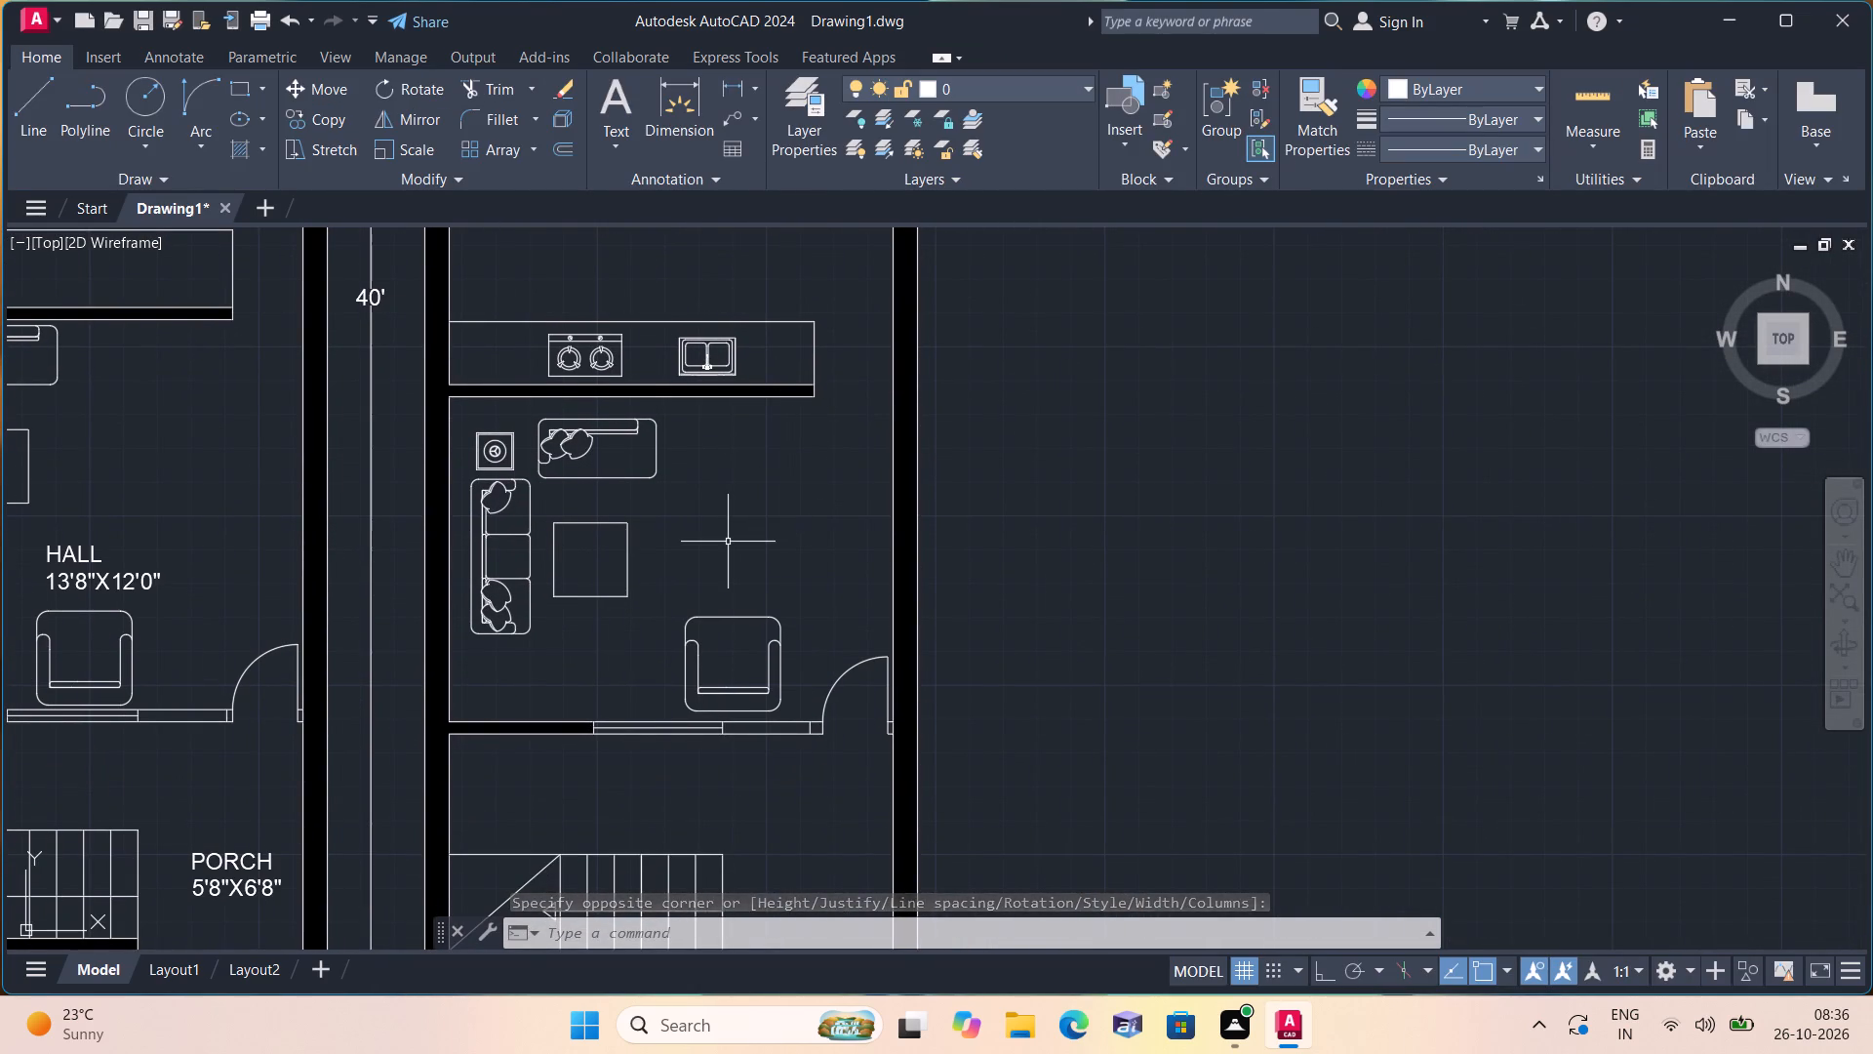
key(space)
triple_click(726, 531)
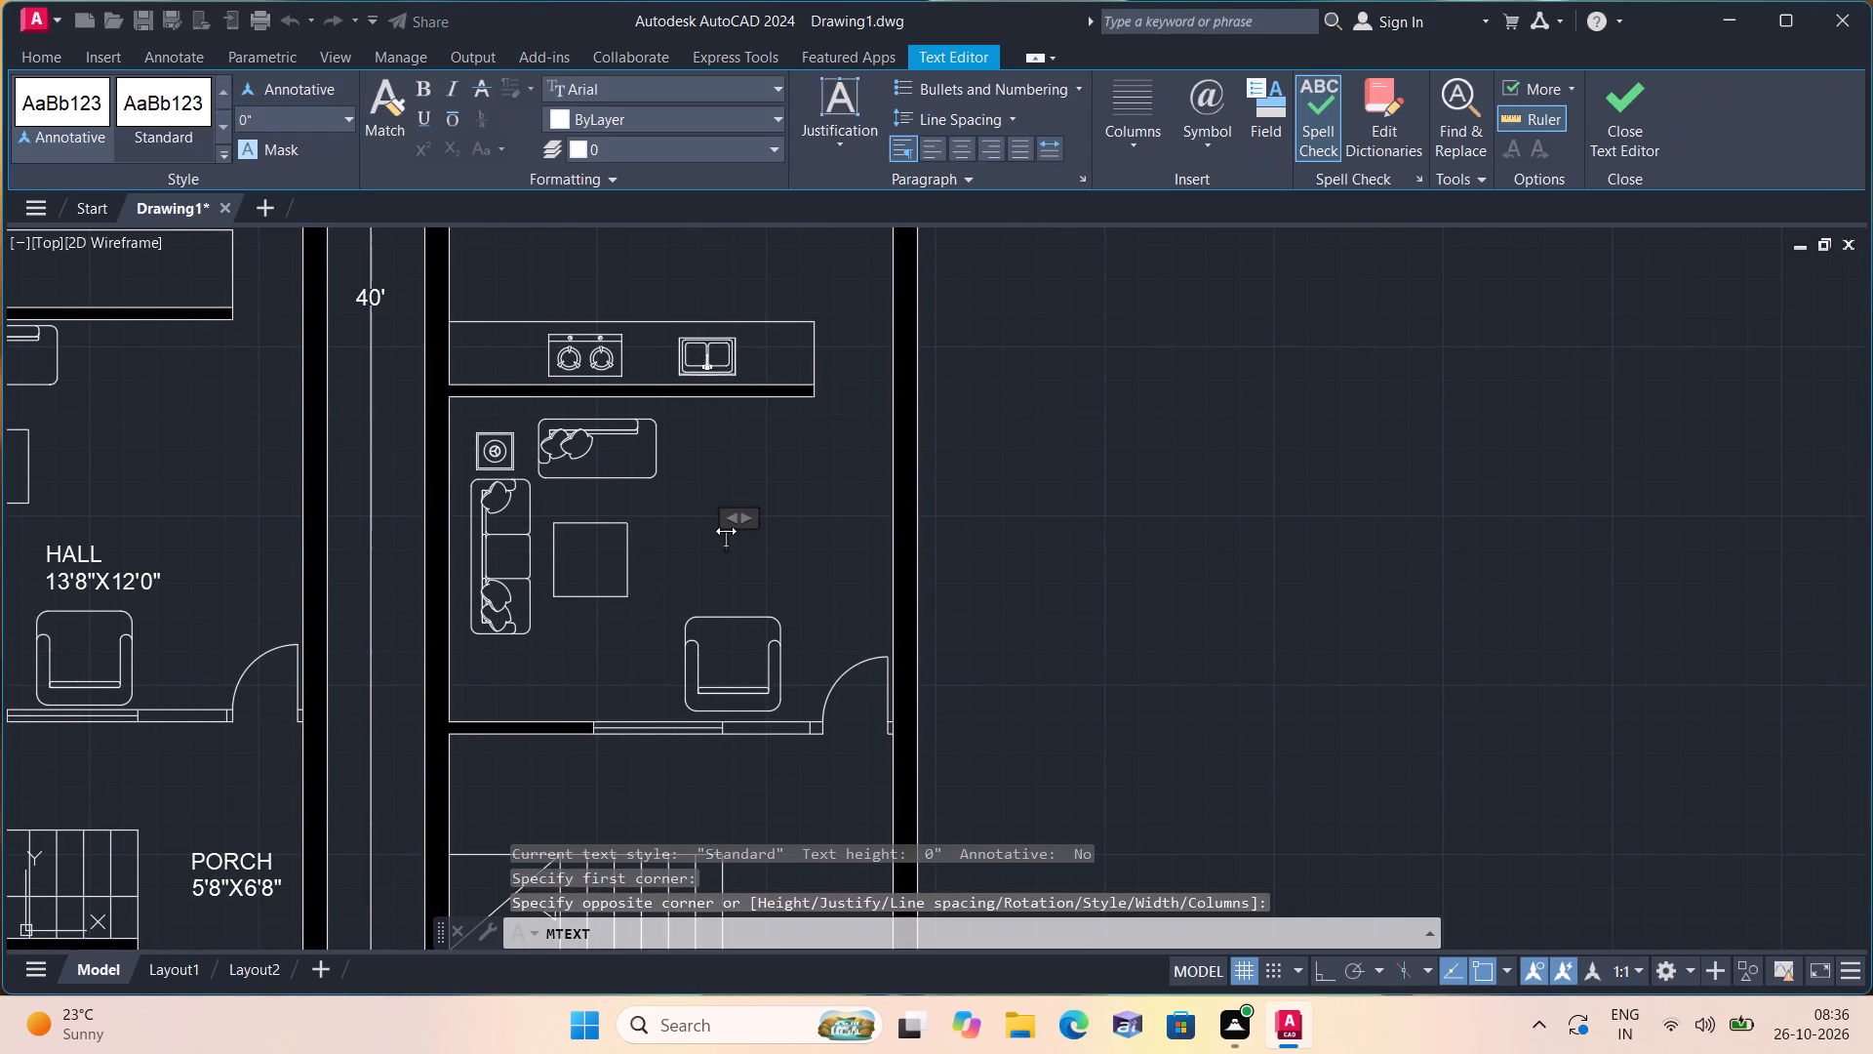
text(HALL)
key(Return)
text(13'8")
text(X10'0")
click(795, 490)
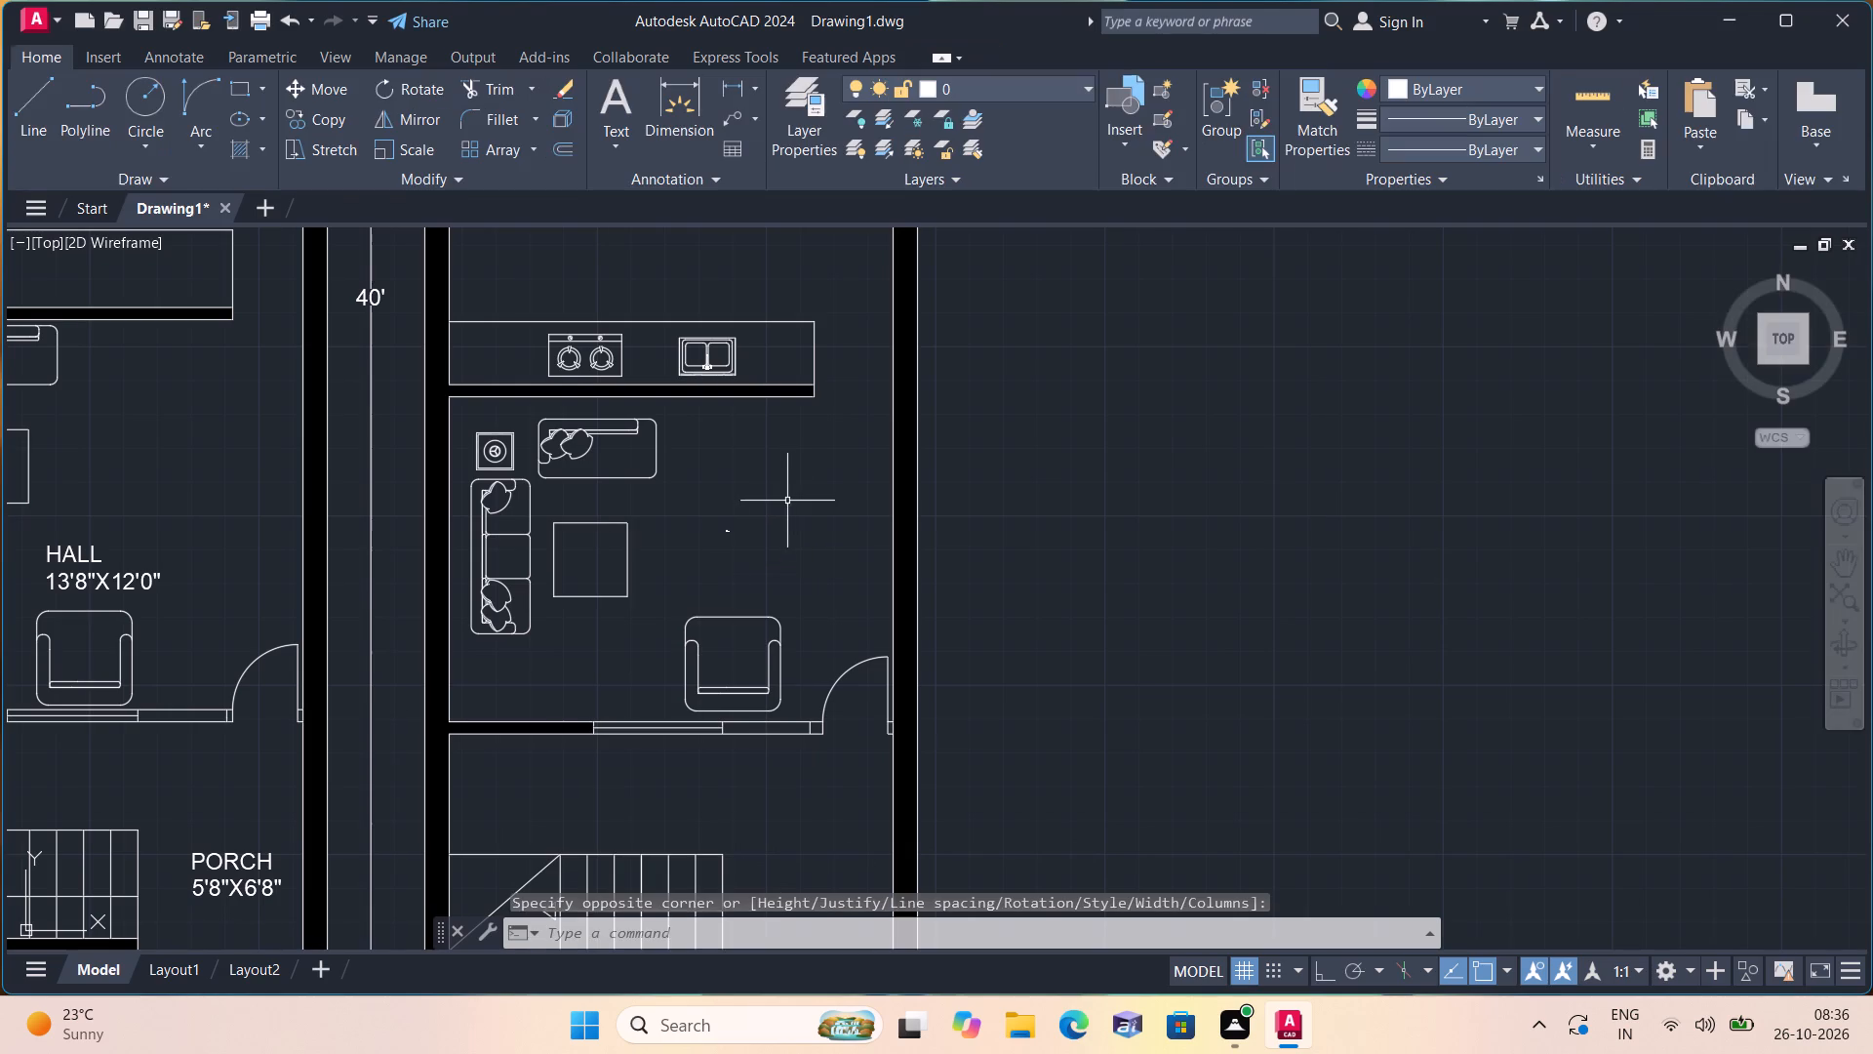
Add a two-line multiline text label, PORCH over 5'8"X6'8", beside the staircase in the second plan.
middle_drag(780, 500, 844, 309)
key(space)
triple_click(893, 663)
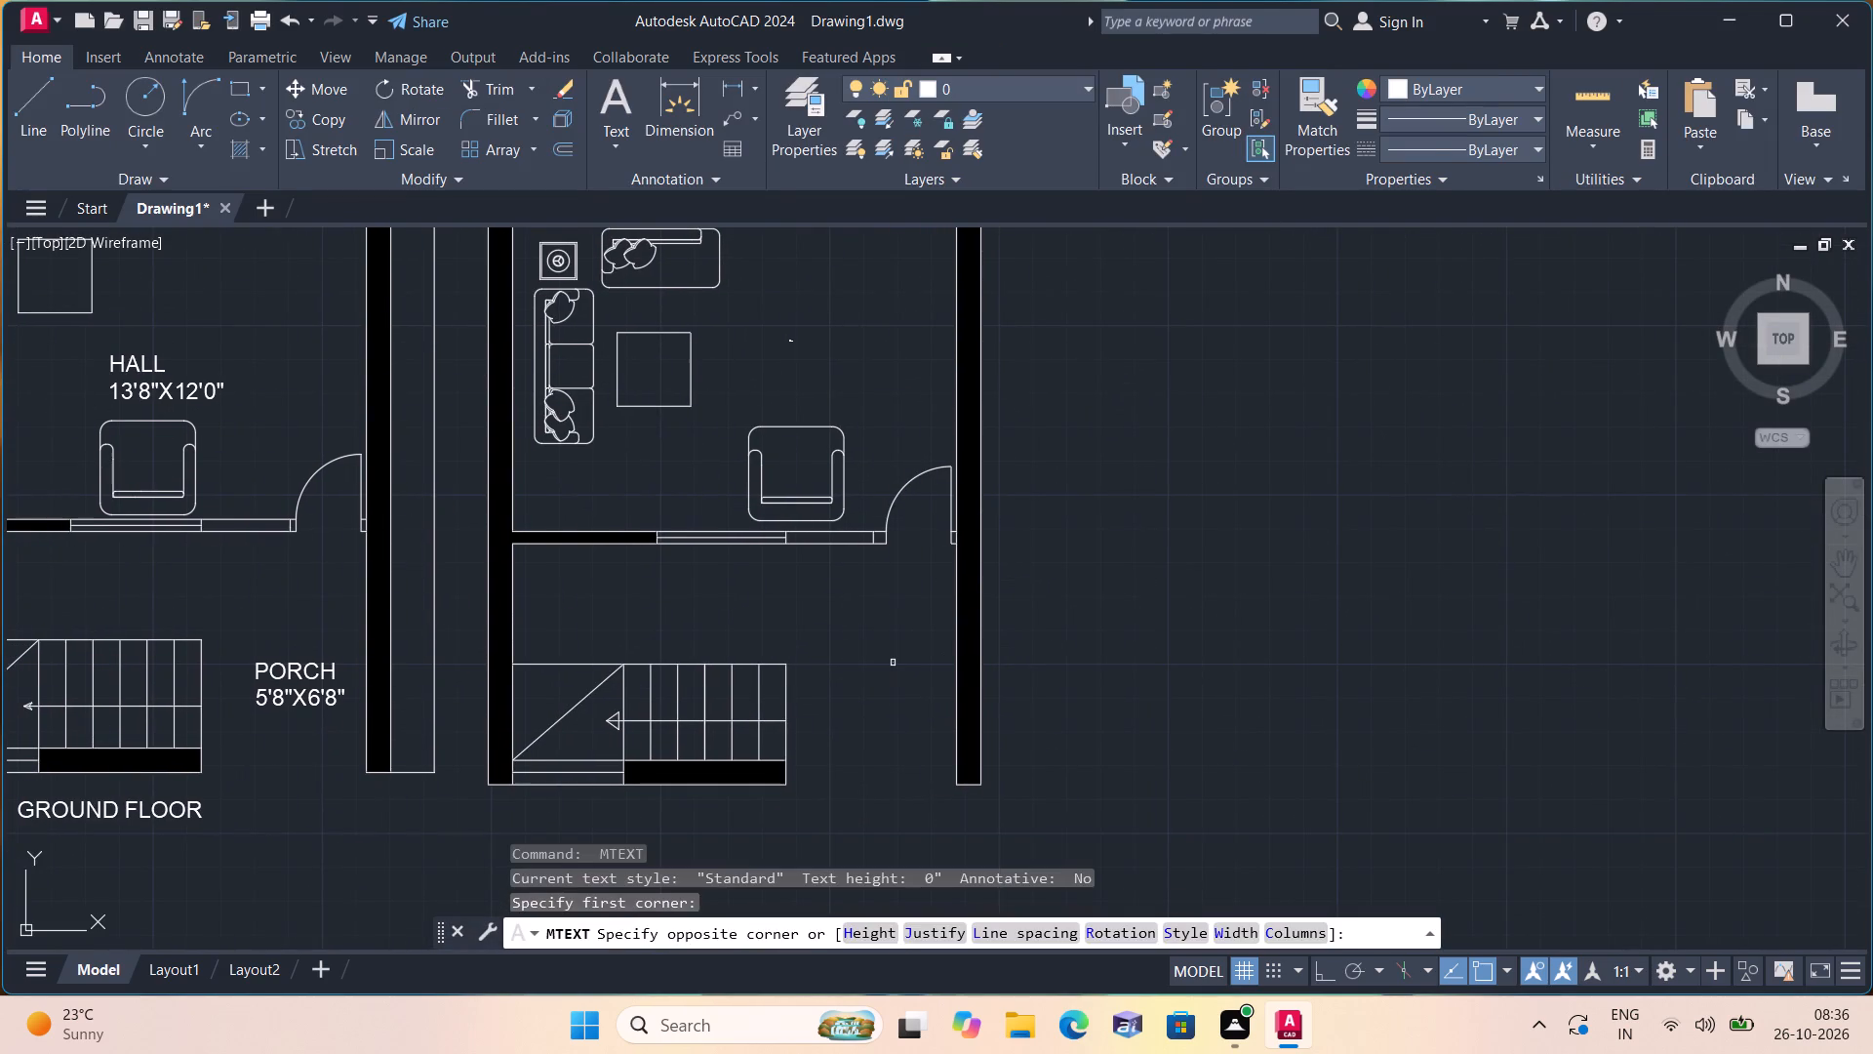
text(PORCH)
key(Return)
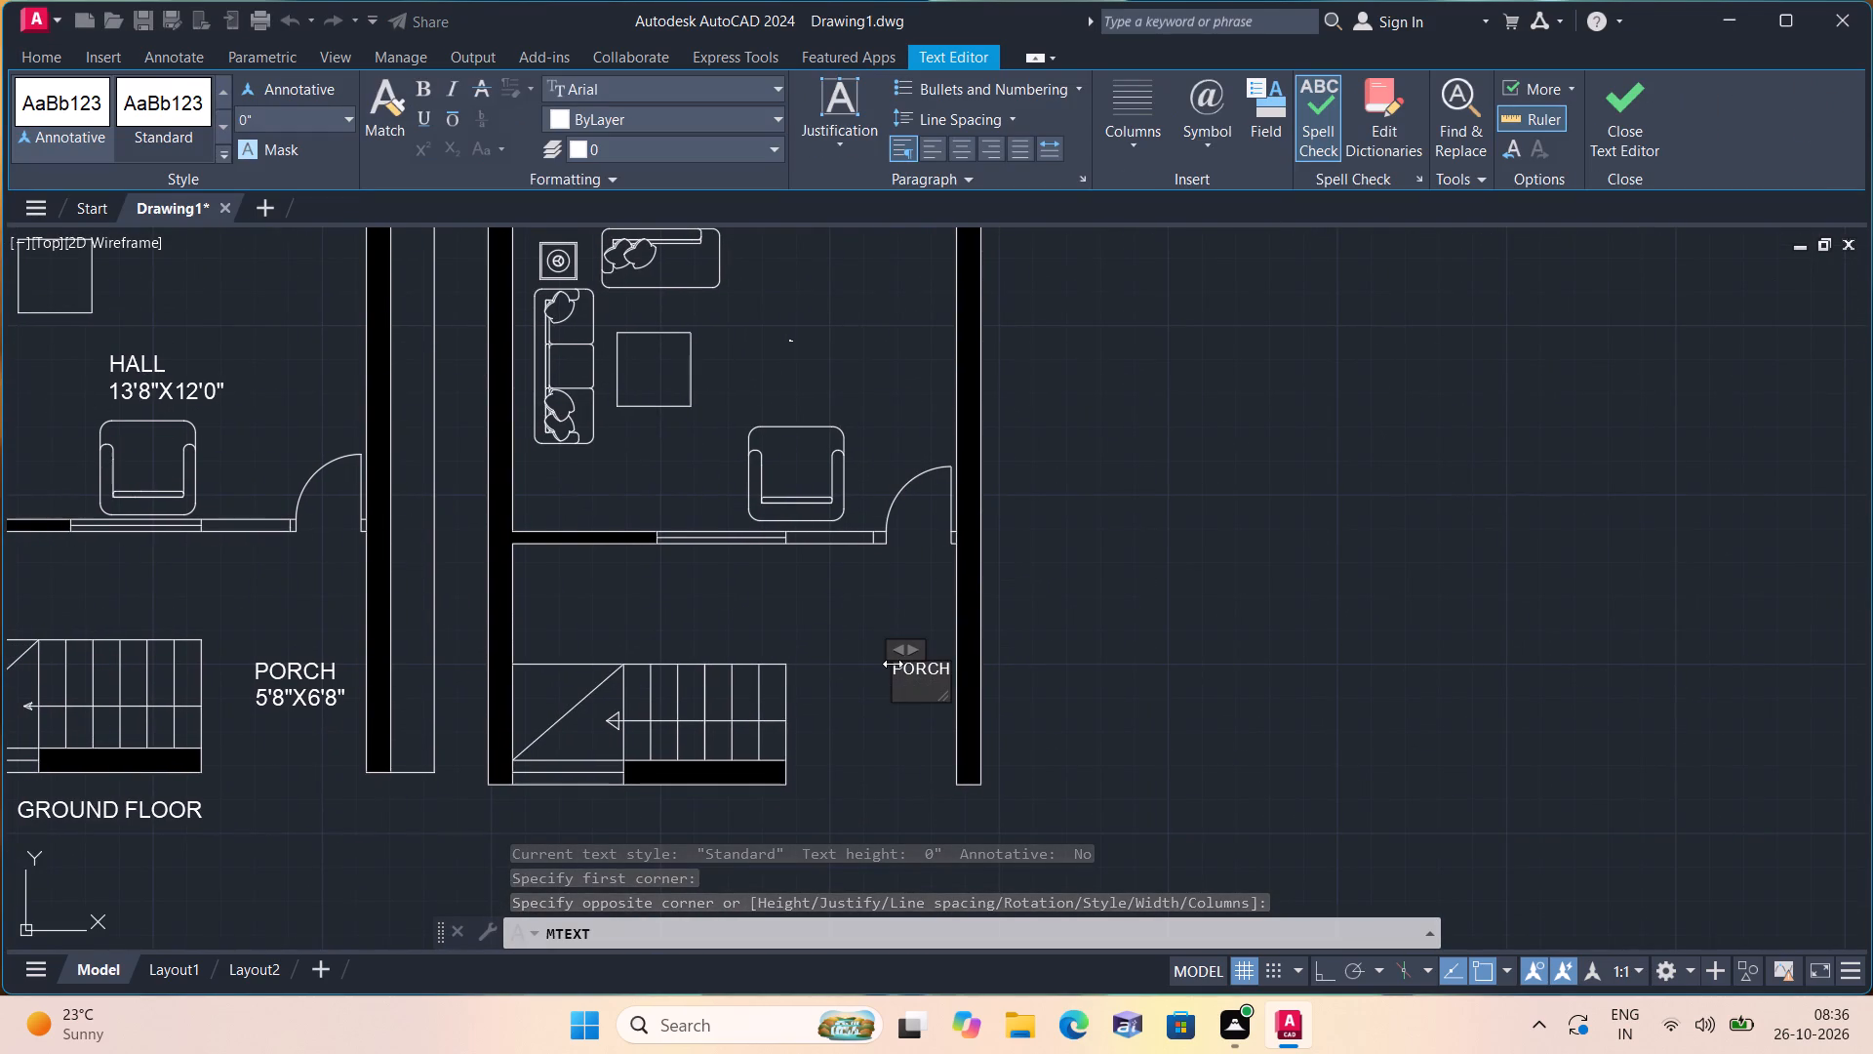
text(5'8")
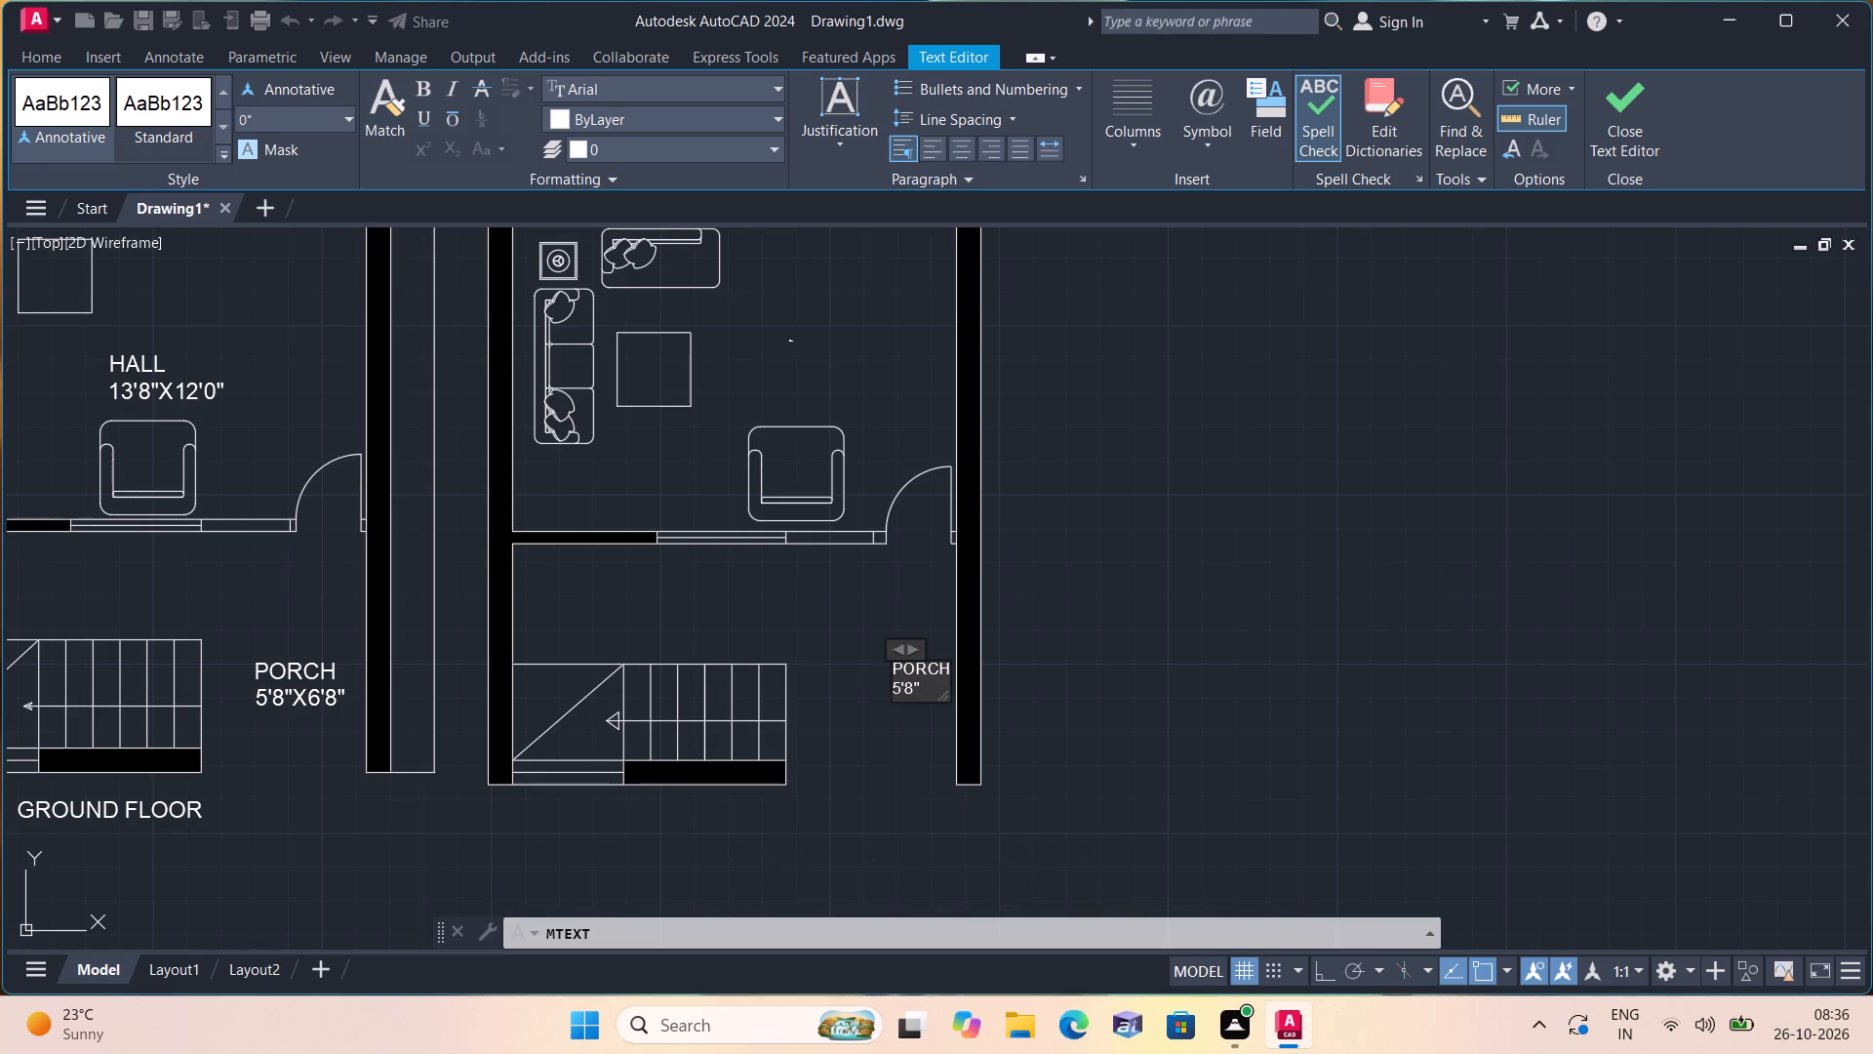
key(x)
text(6'8")
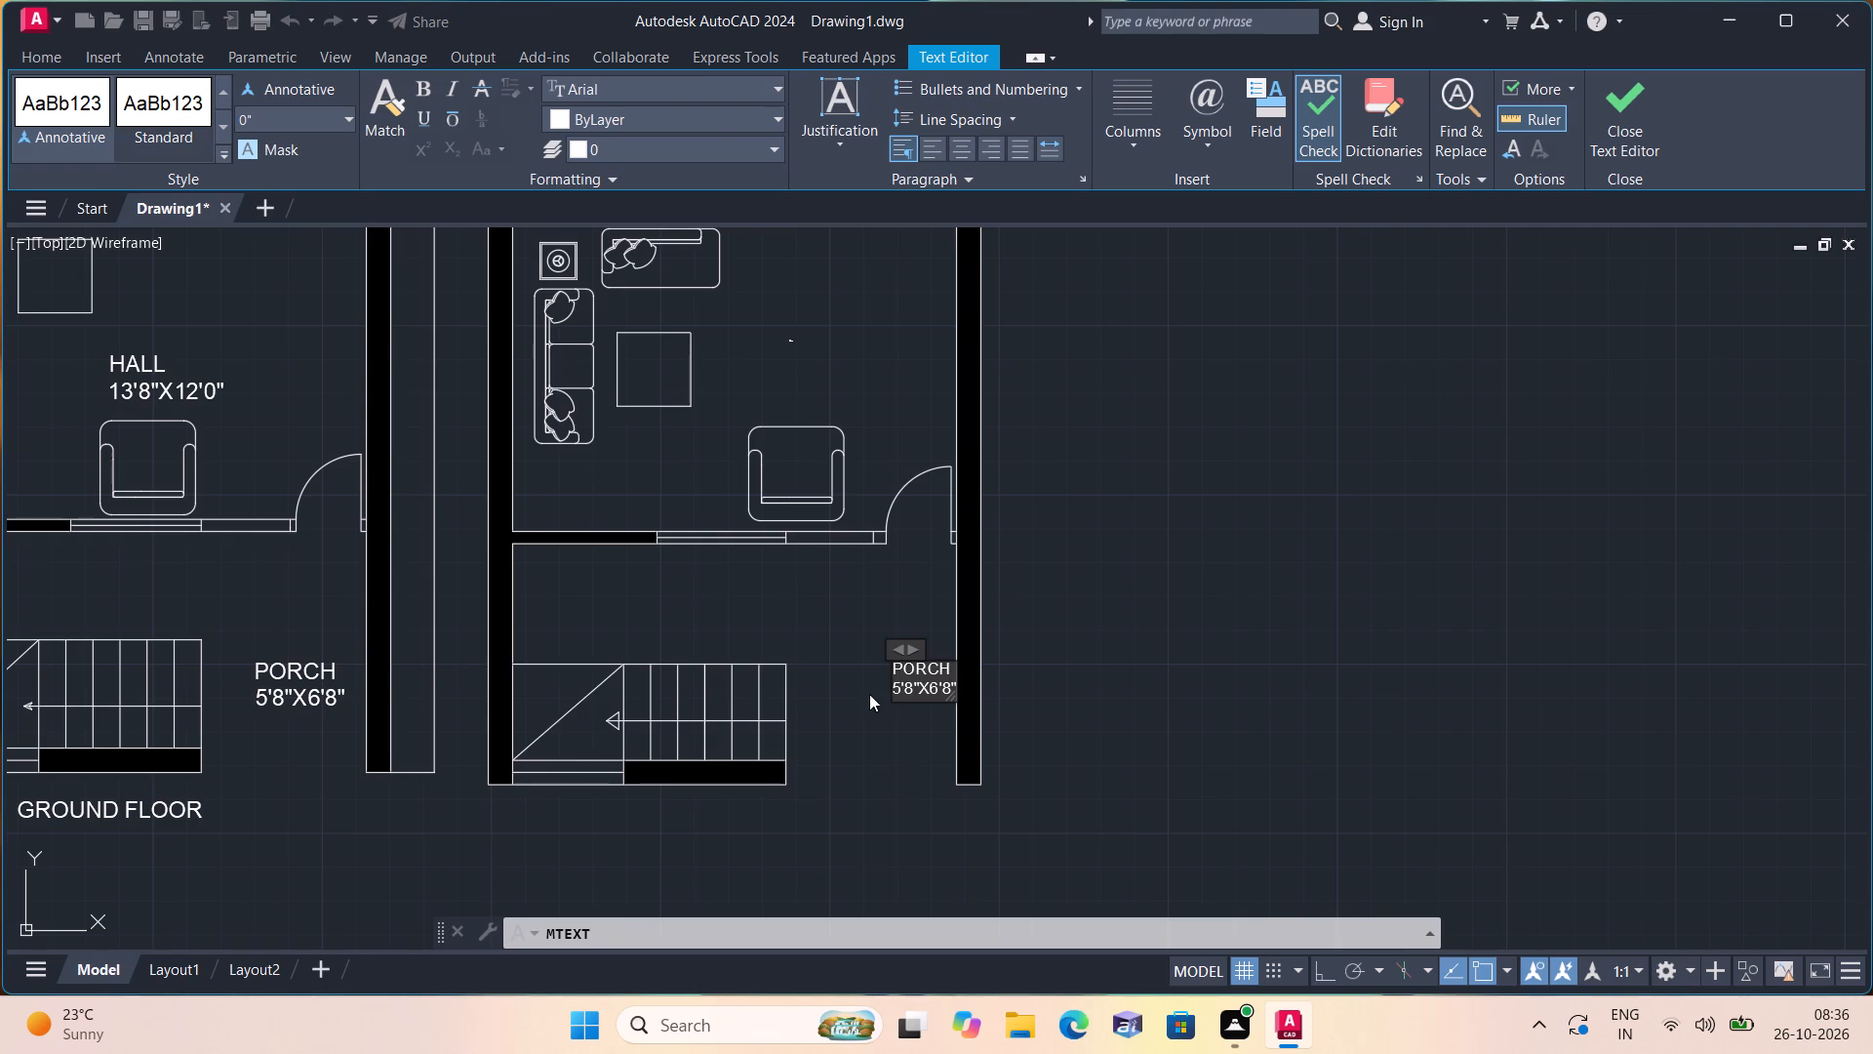
click(869, 691)
Add a multiline text title, FIRST FLOOR, below the second plan's staircase.
middle_drag(865, 690, 867, 572)
key(space)
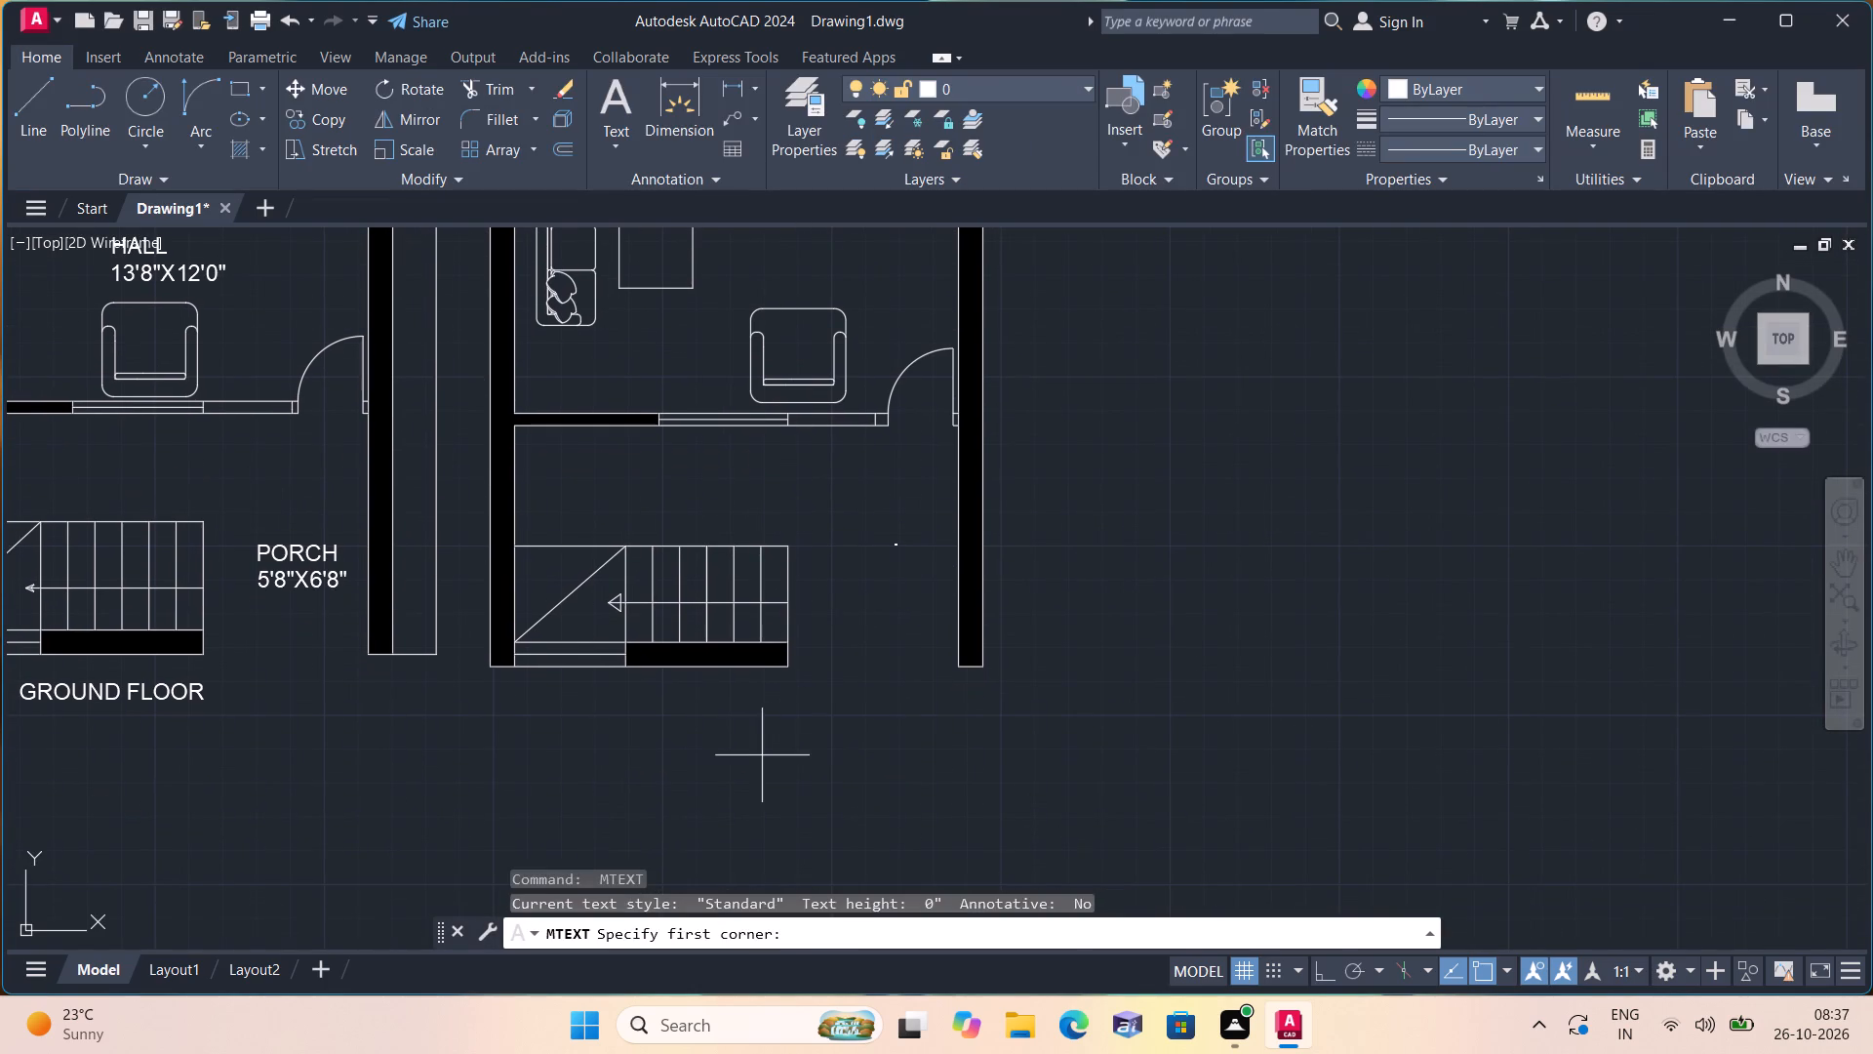
double_click(753, 758)
click(753, 758)
text(FIRS)
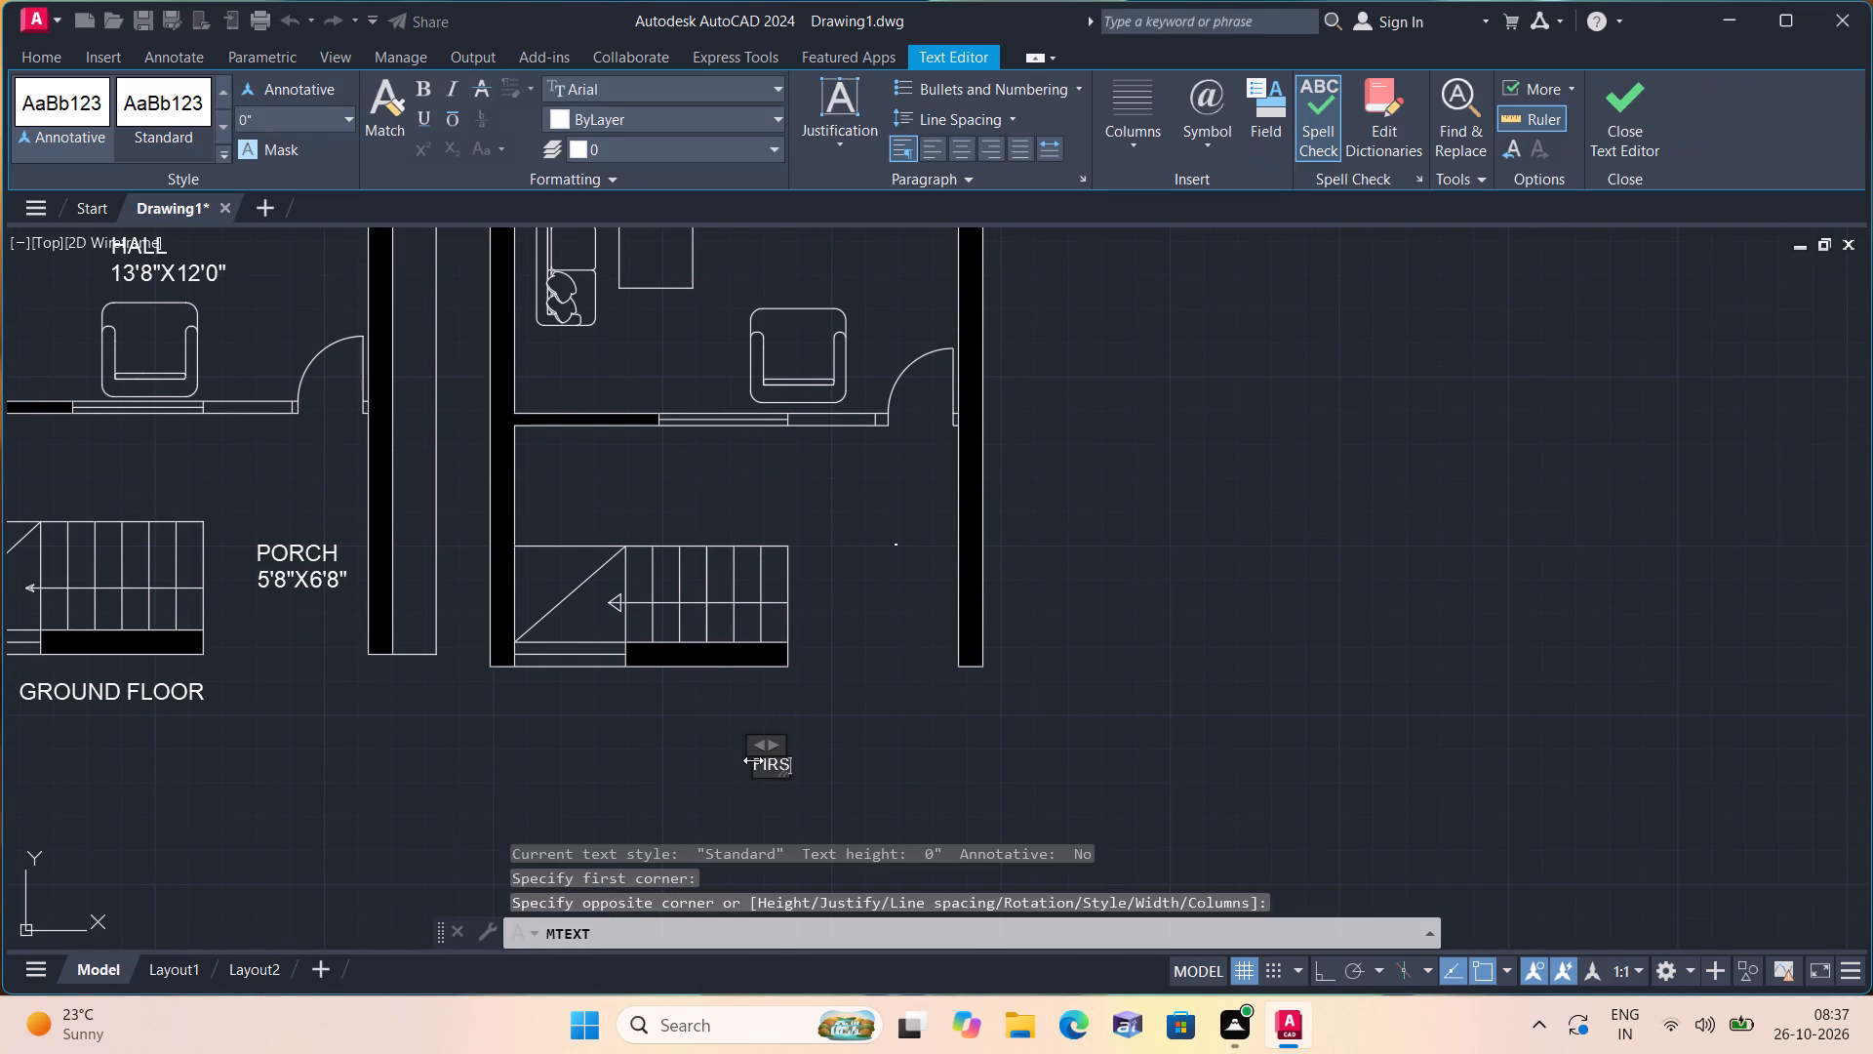
text(T FLOOR)
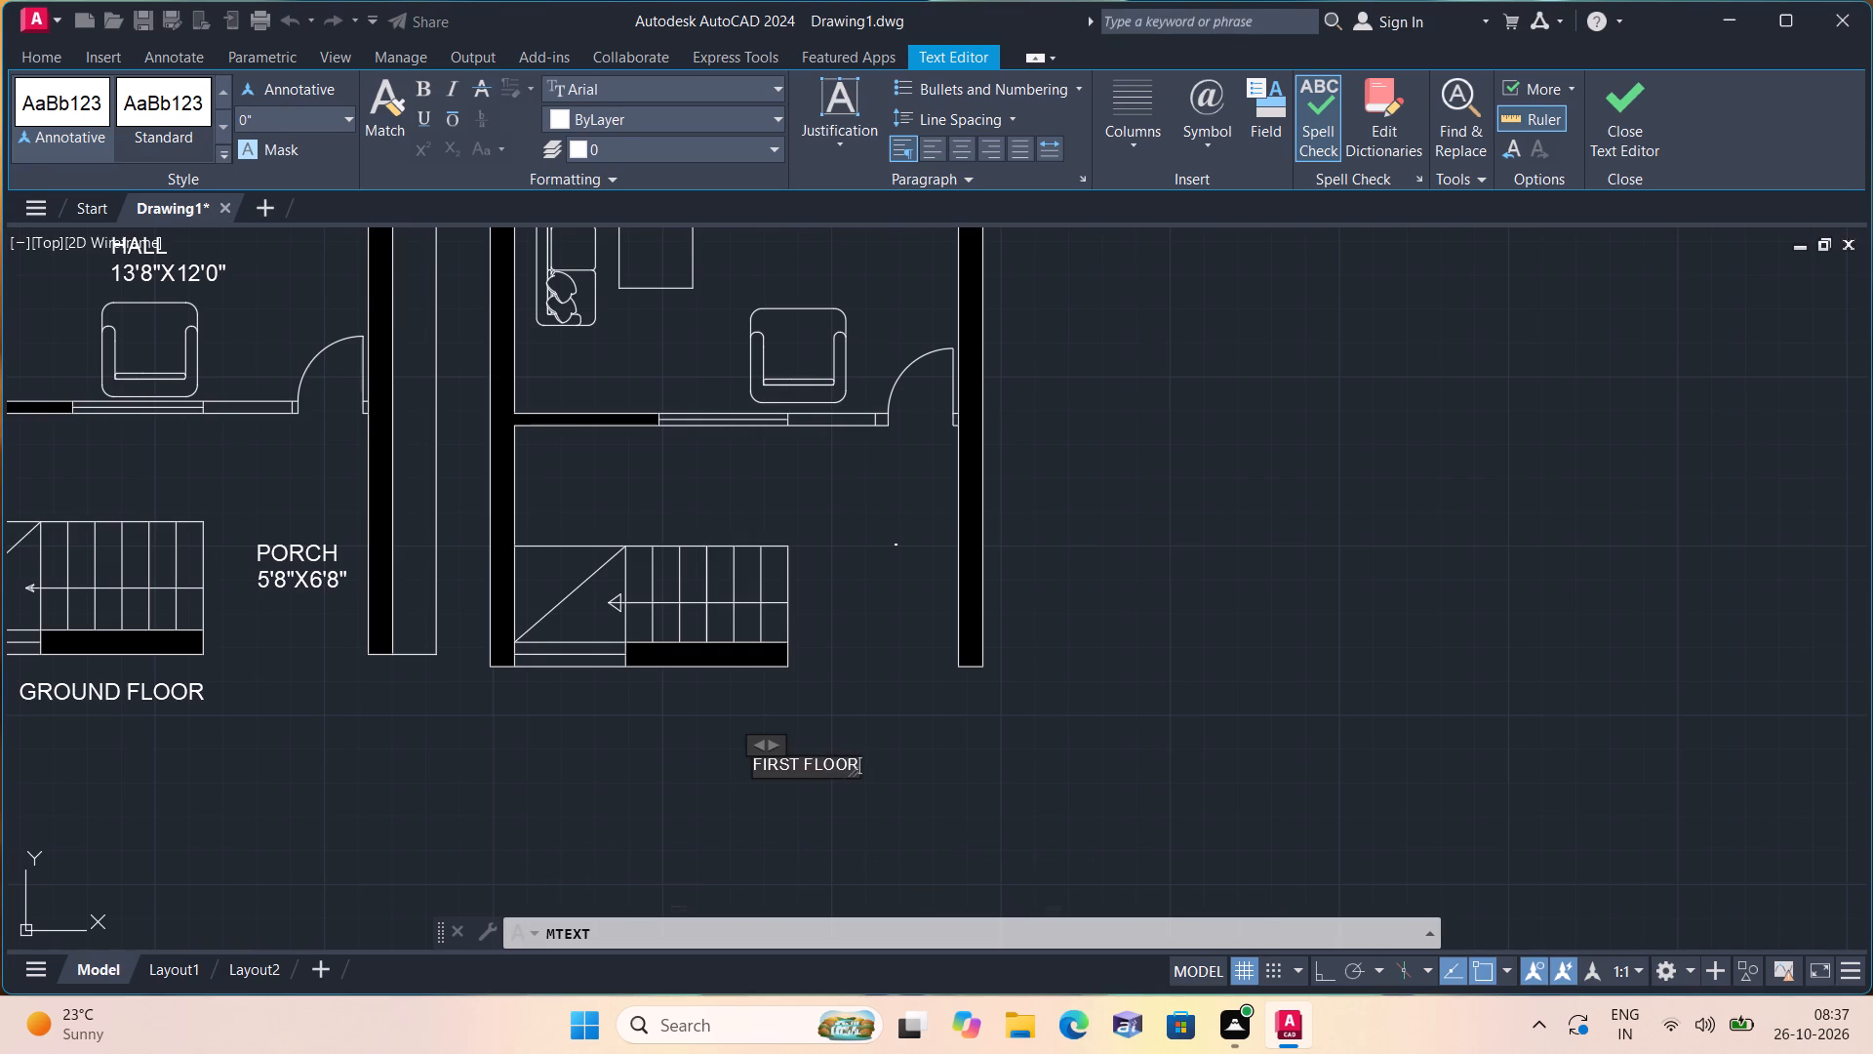
click(689, 784)
Select all multiline text labels similar to the FIRST FLOOR title and set their text height to 6".
drag(958, 841, 930, 812)
click(652, 723)
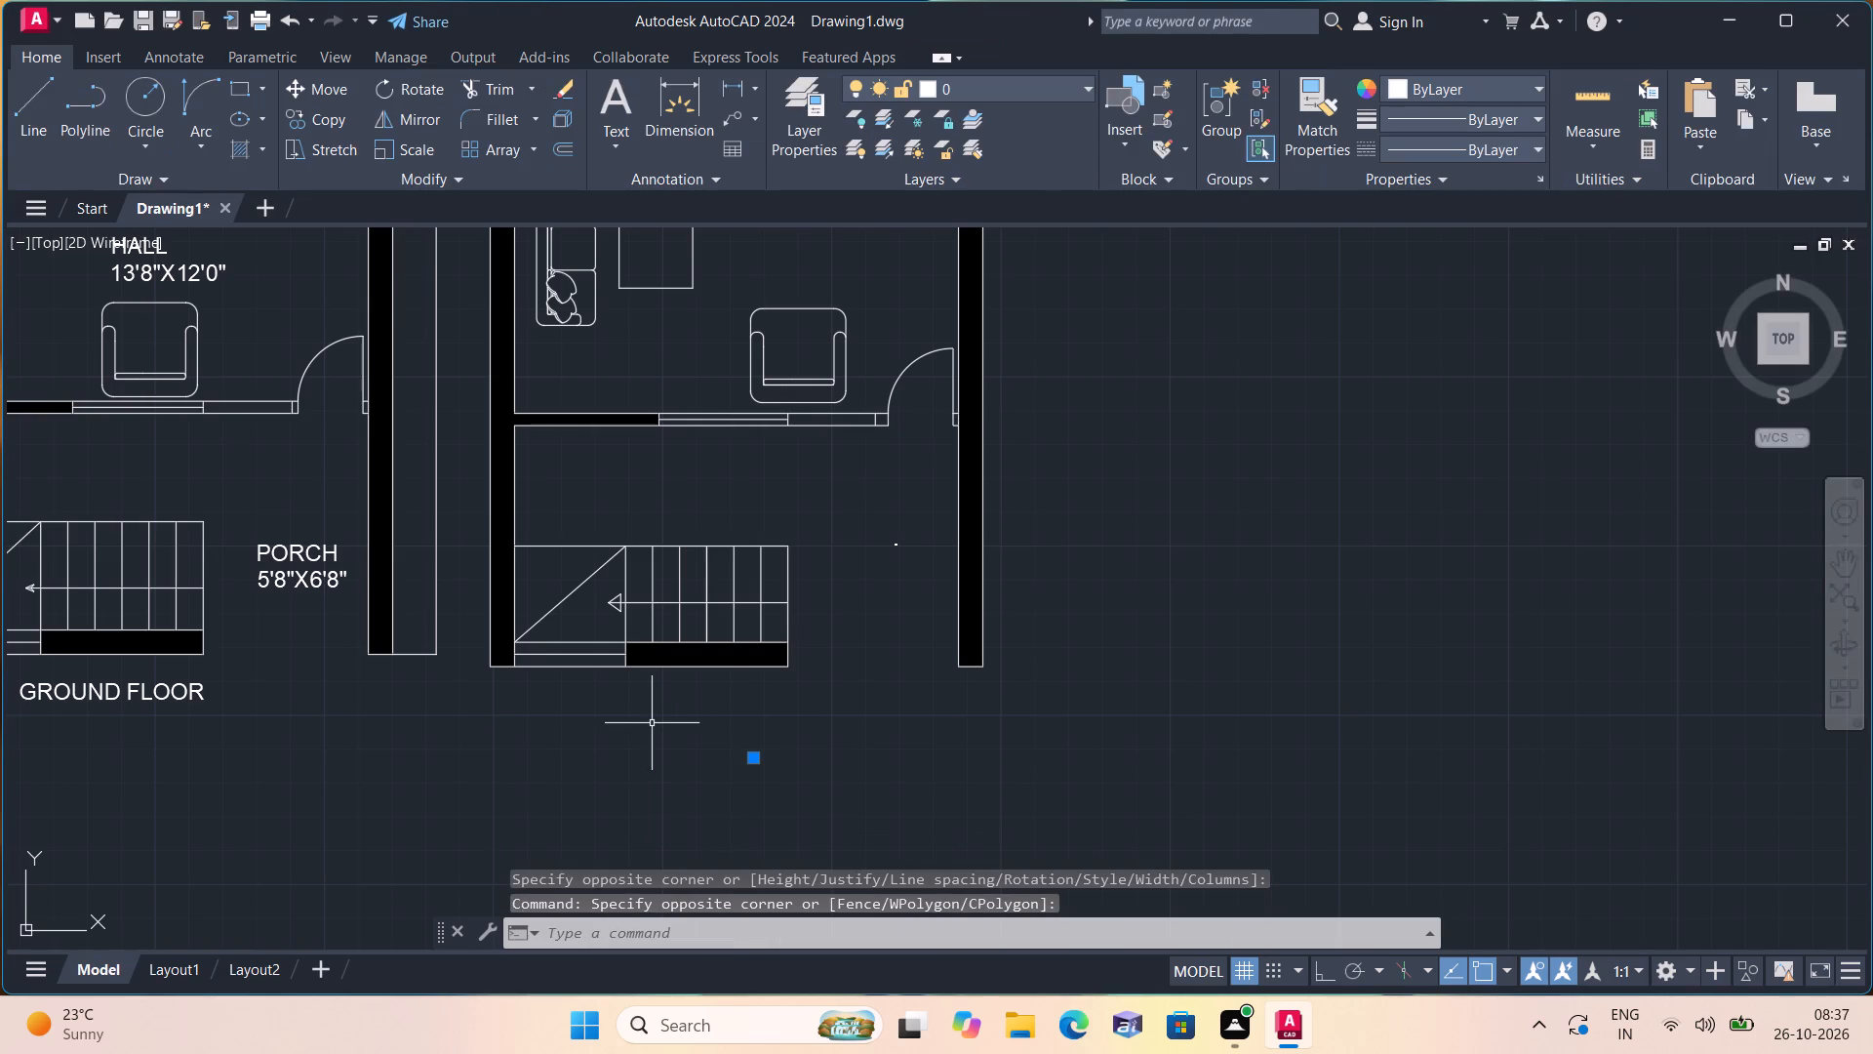
right_click(652, 722)
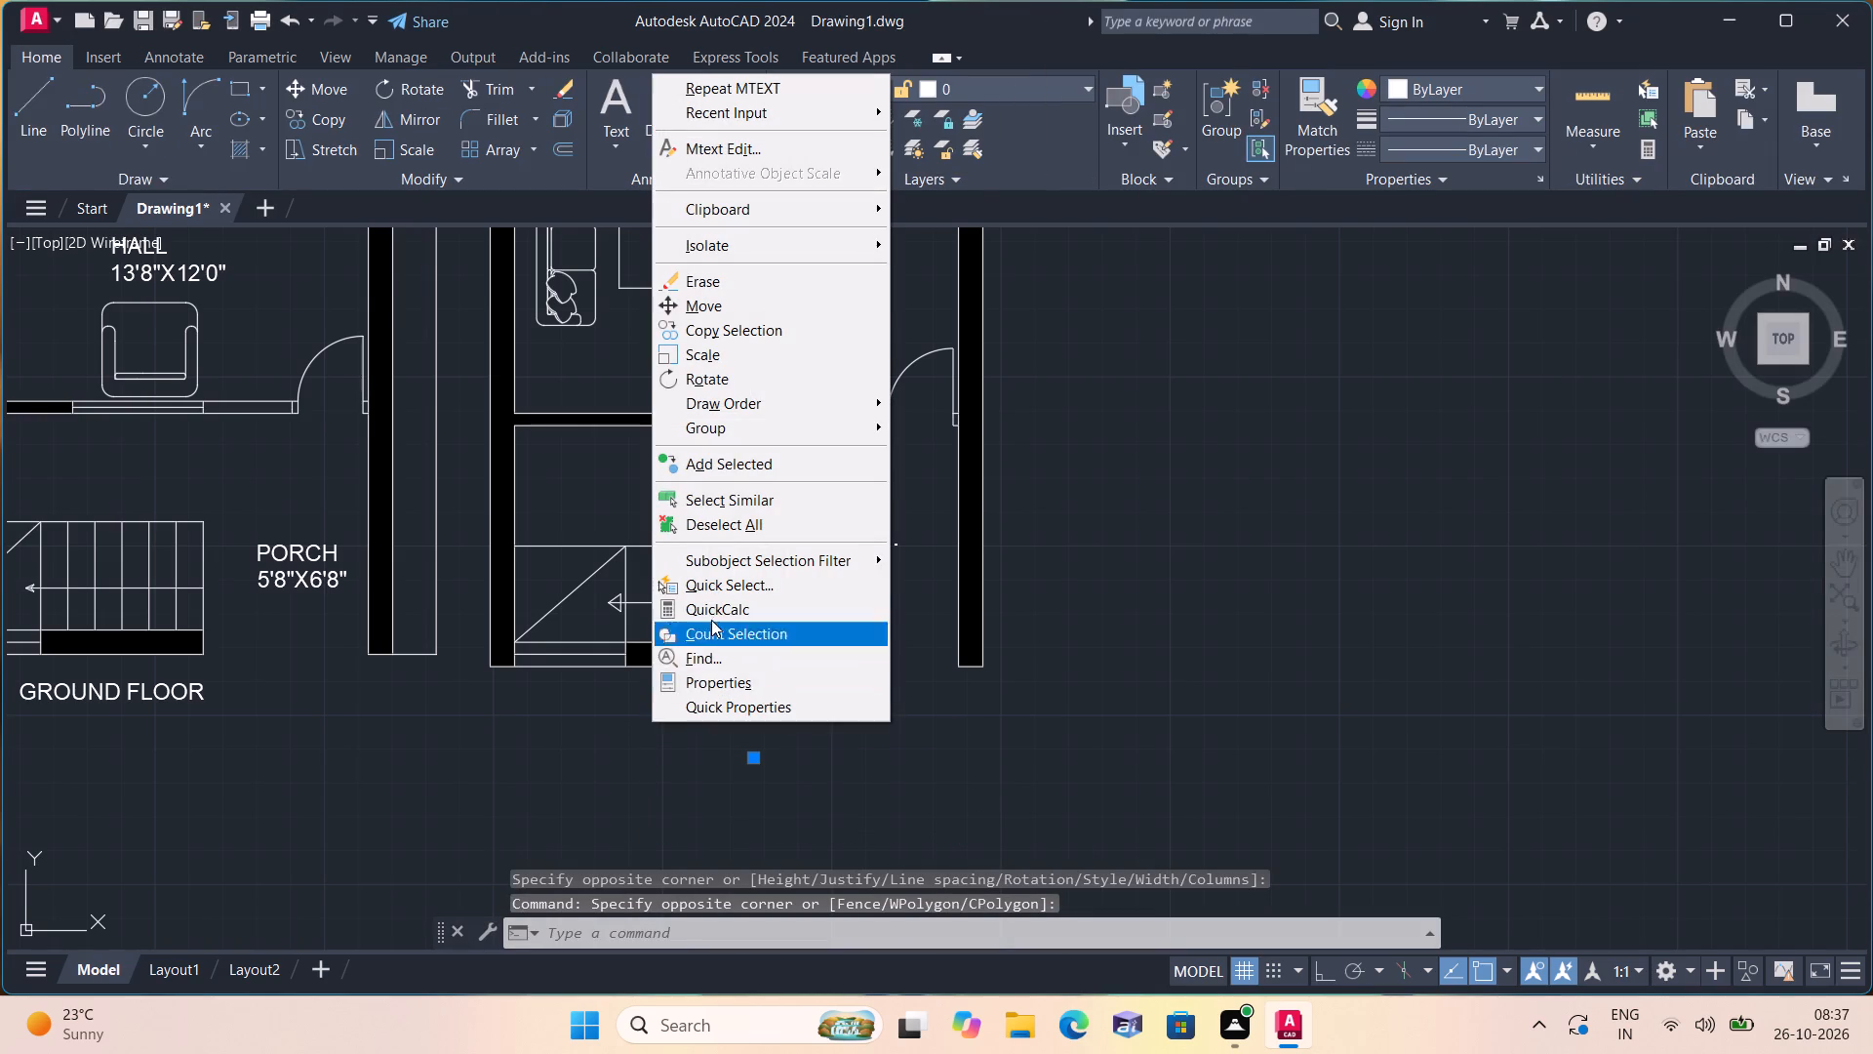
click(691, 511)
right_click(797, 725)
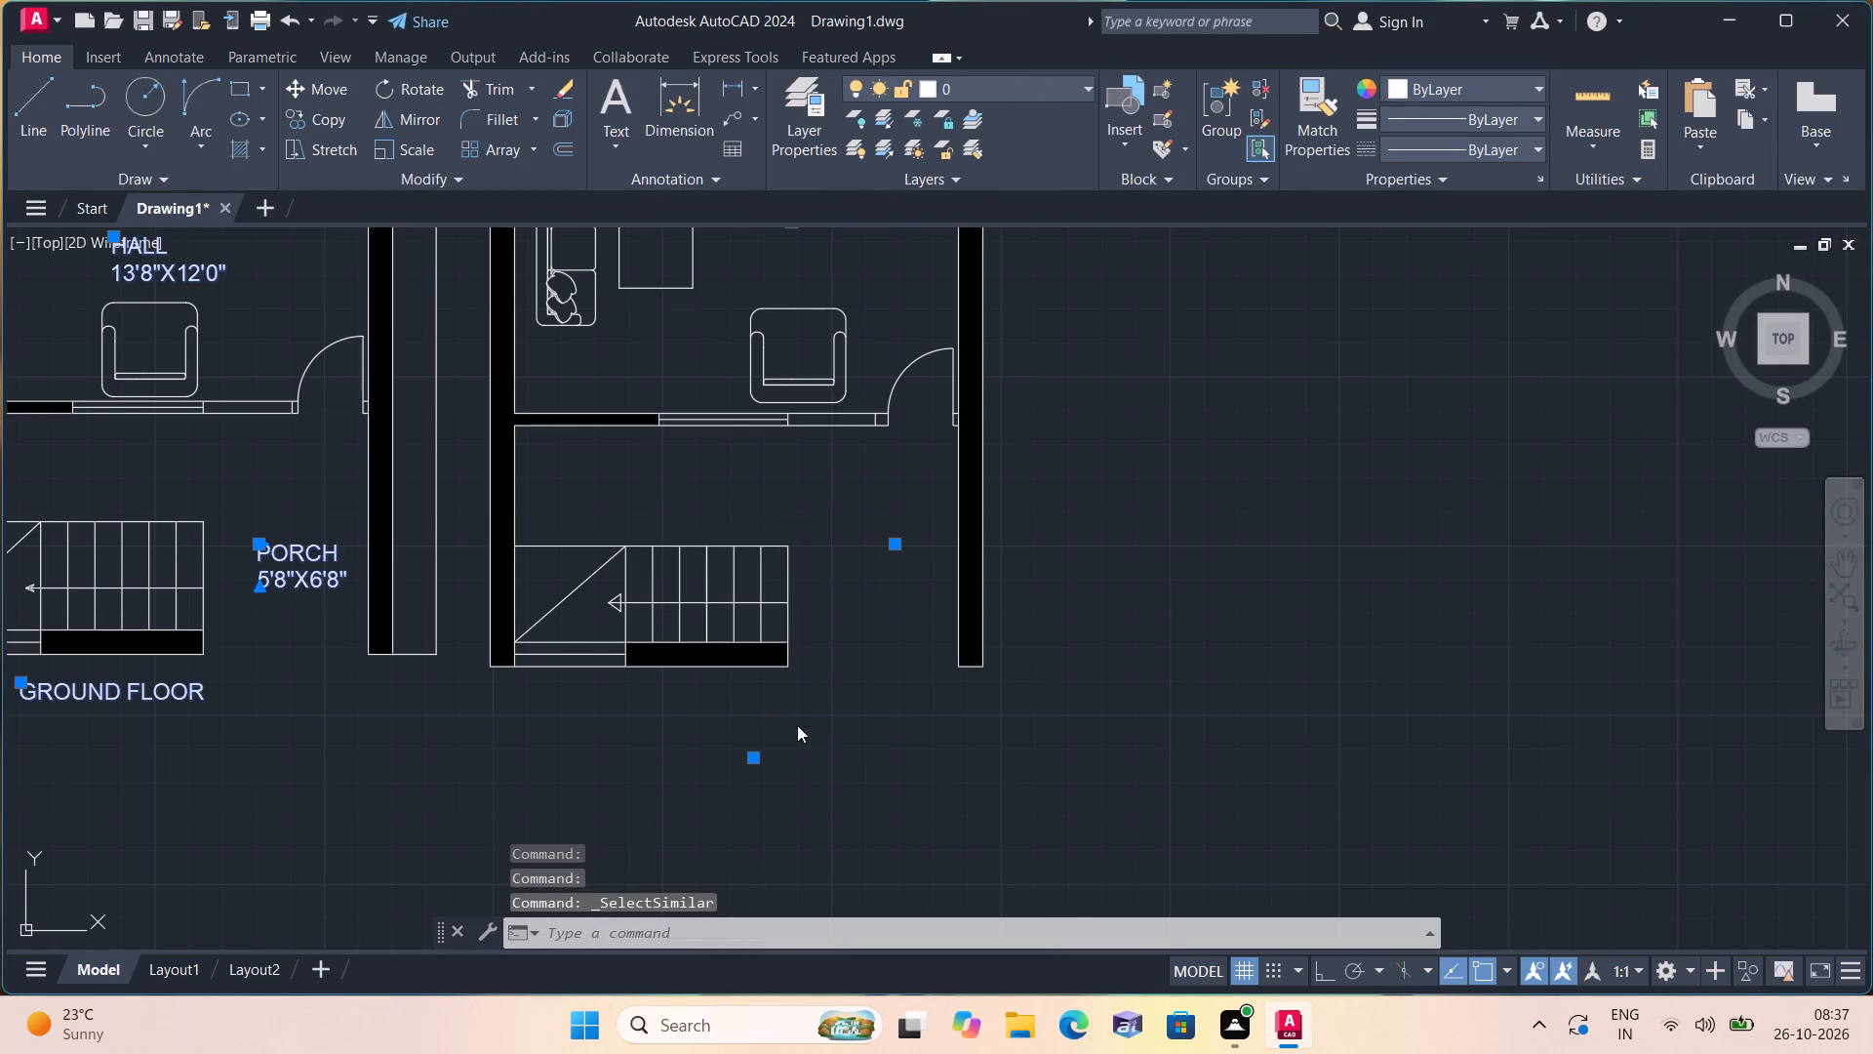
click(838, 676)
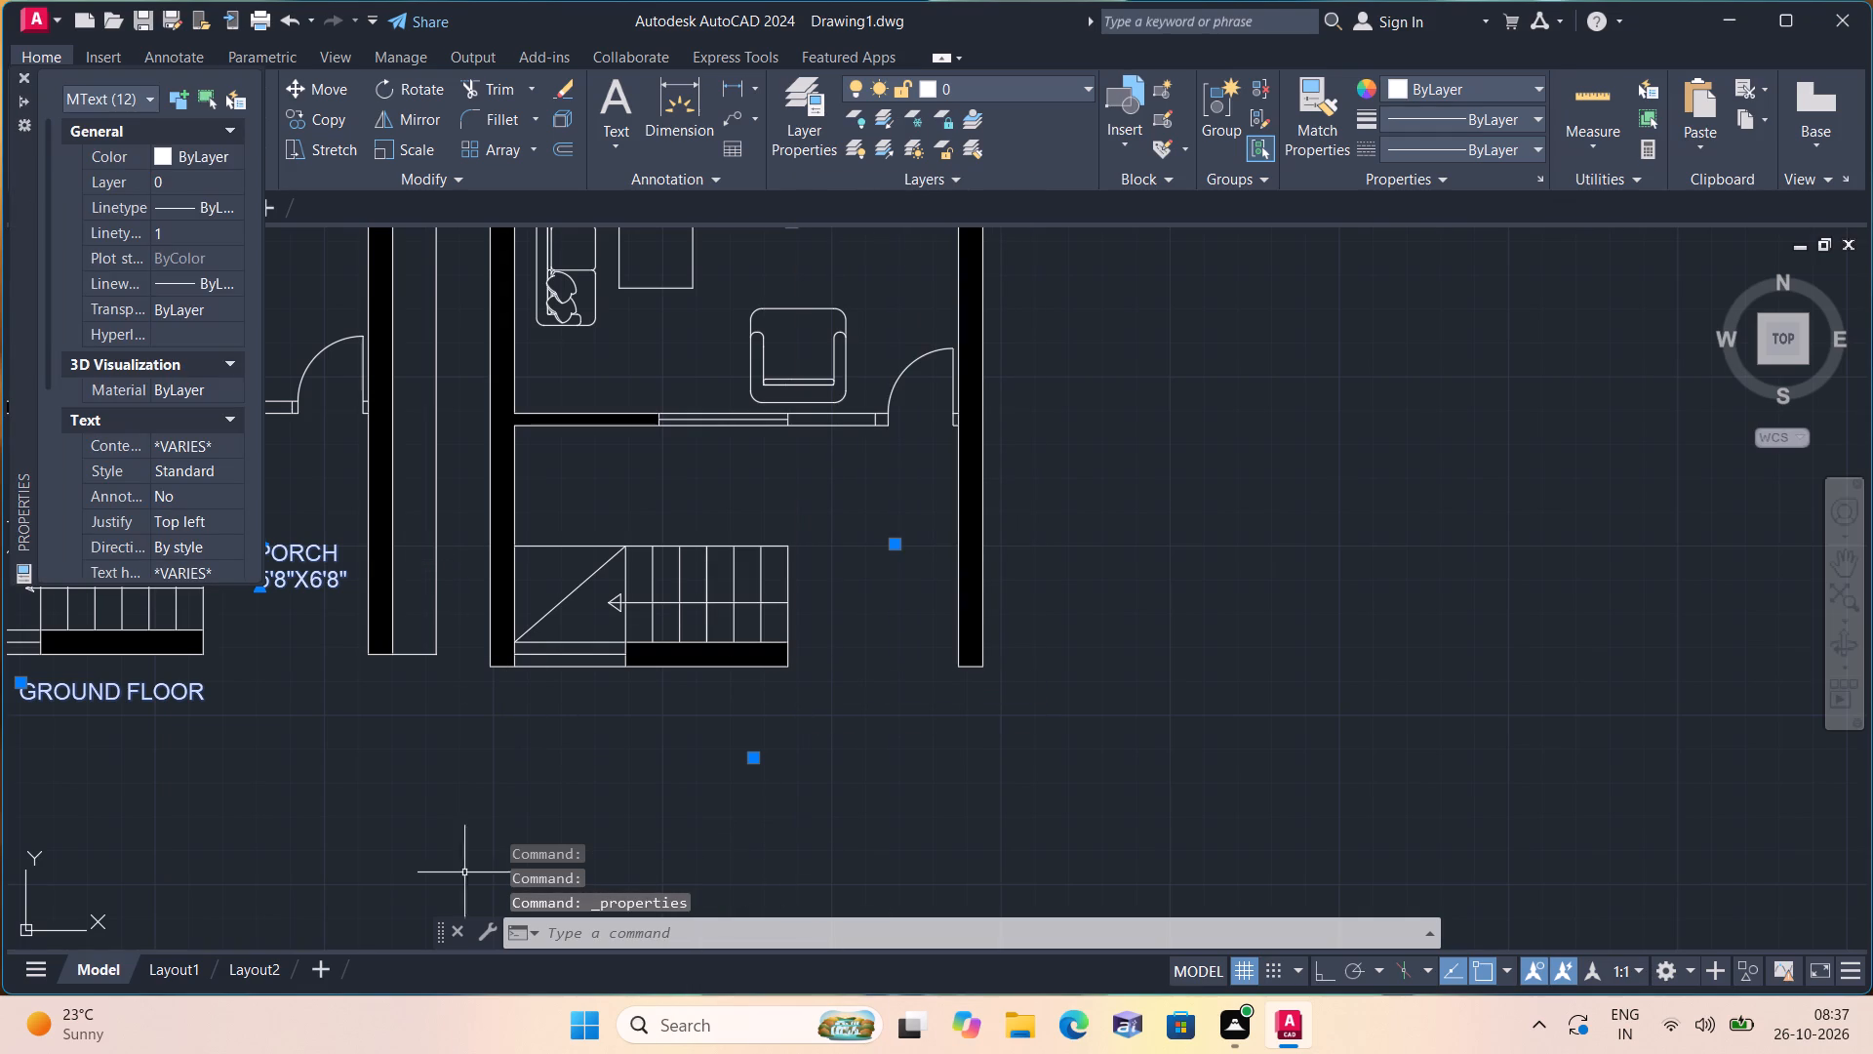
click(205, 568)
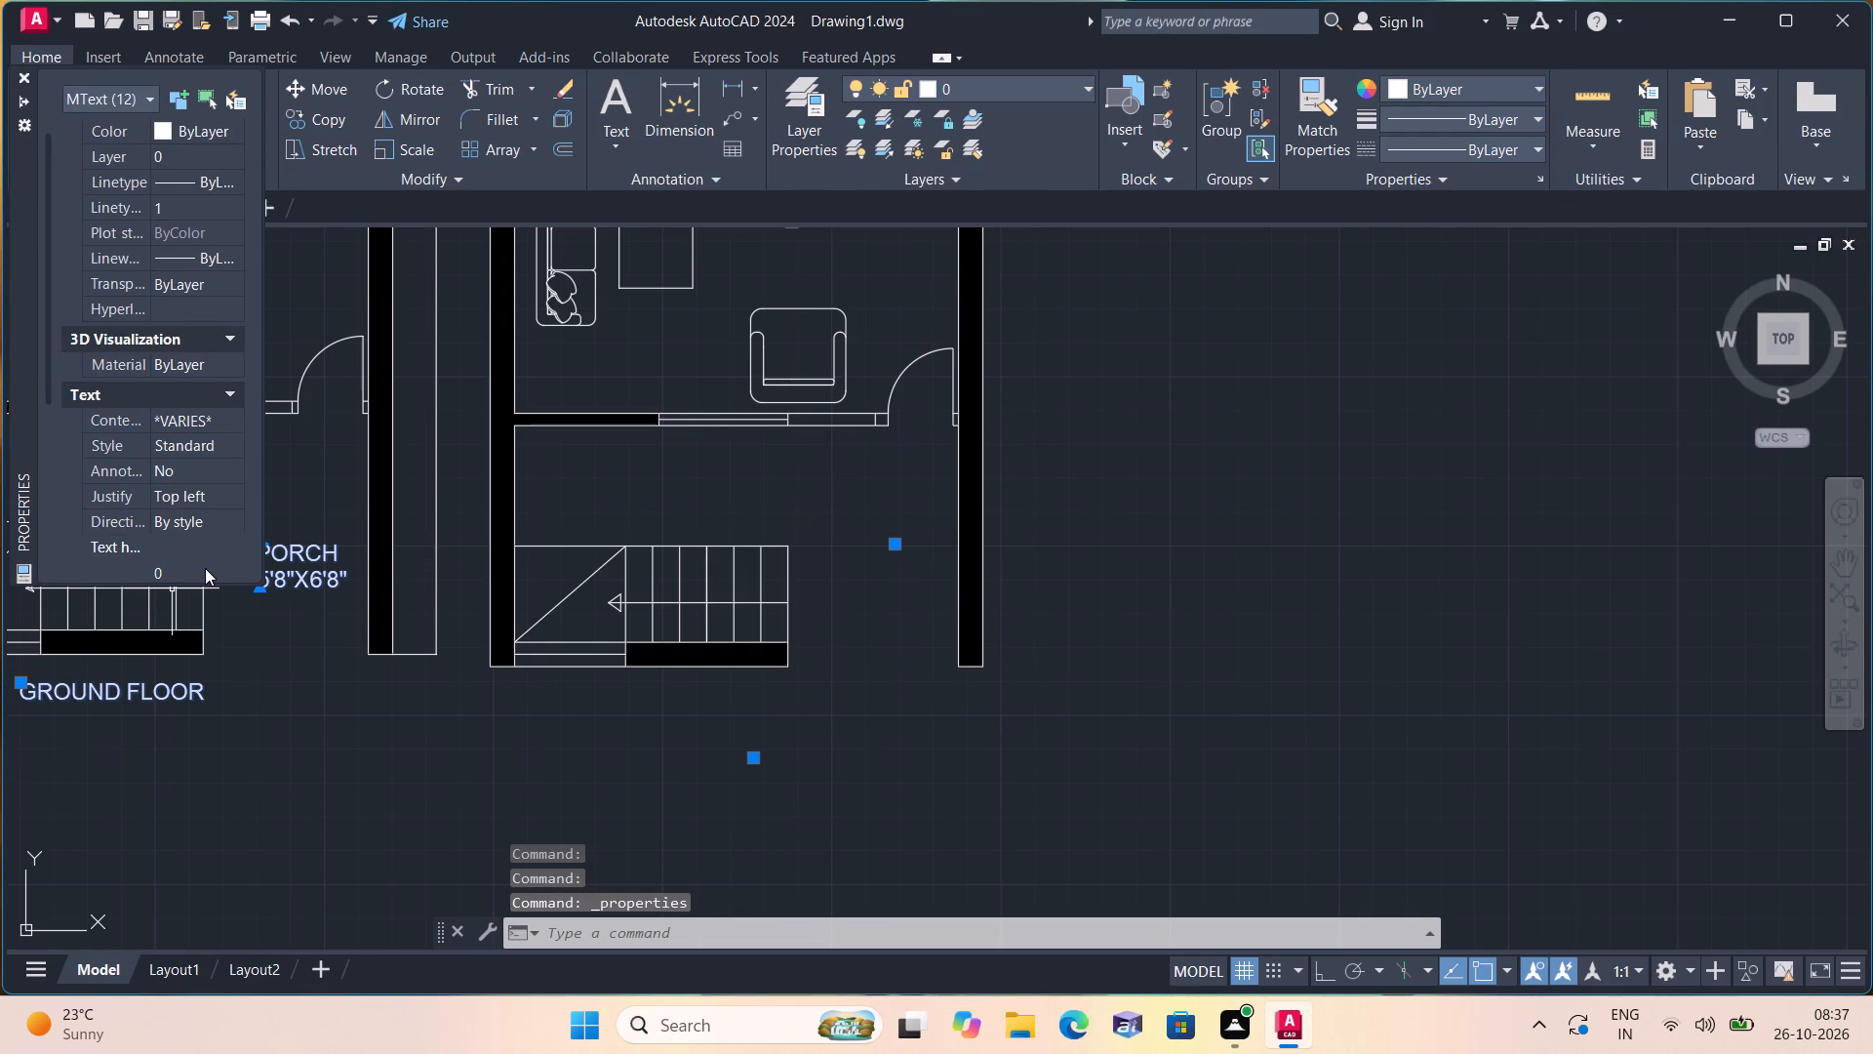
key(BackSpace)
text(6")
key(space)
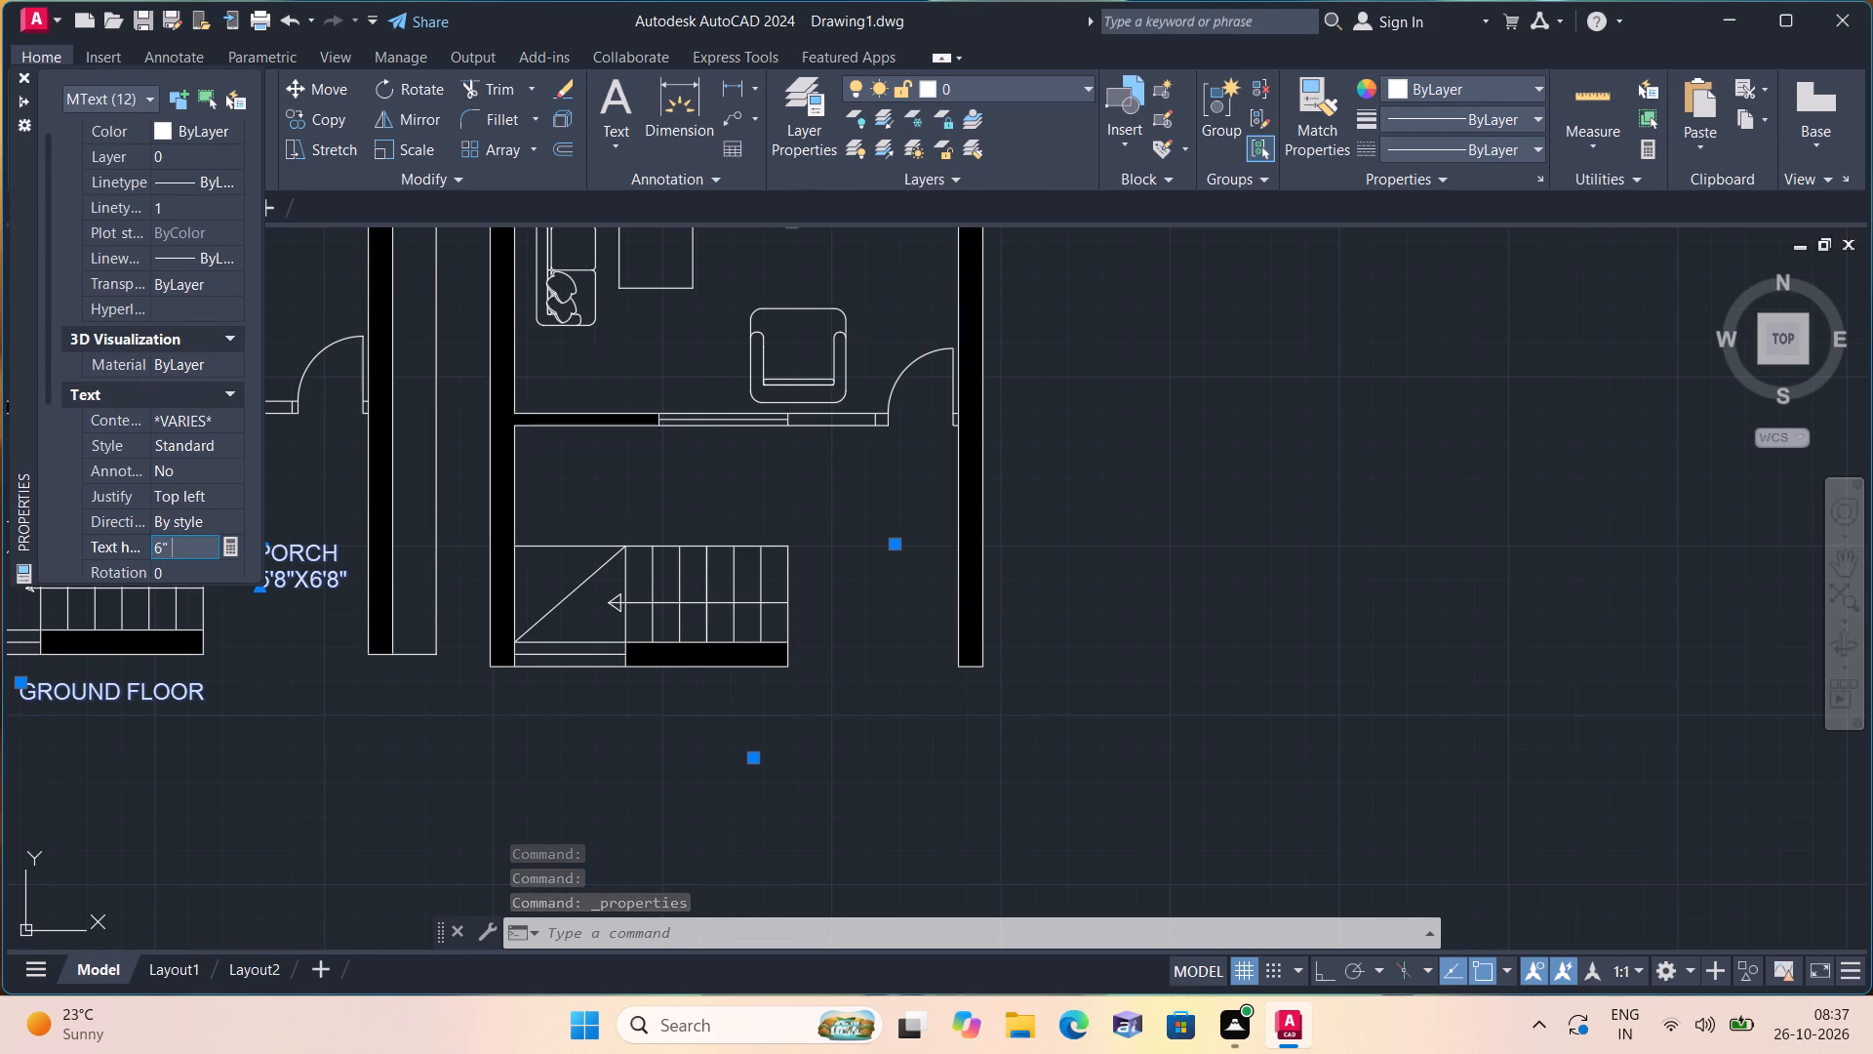
click(335, 739)
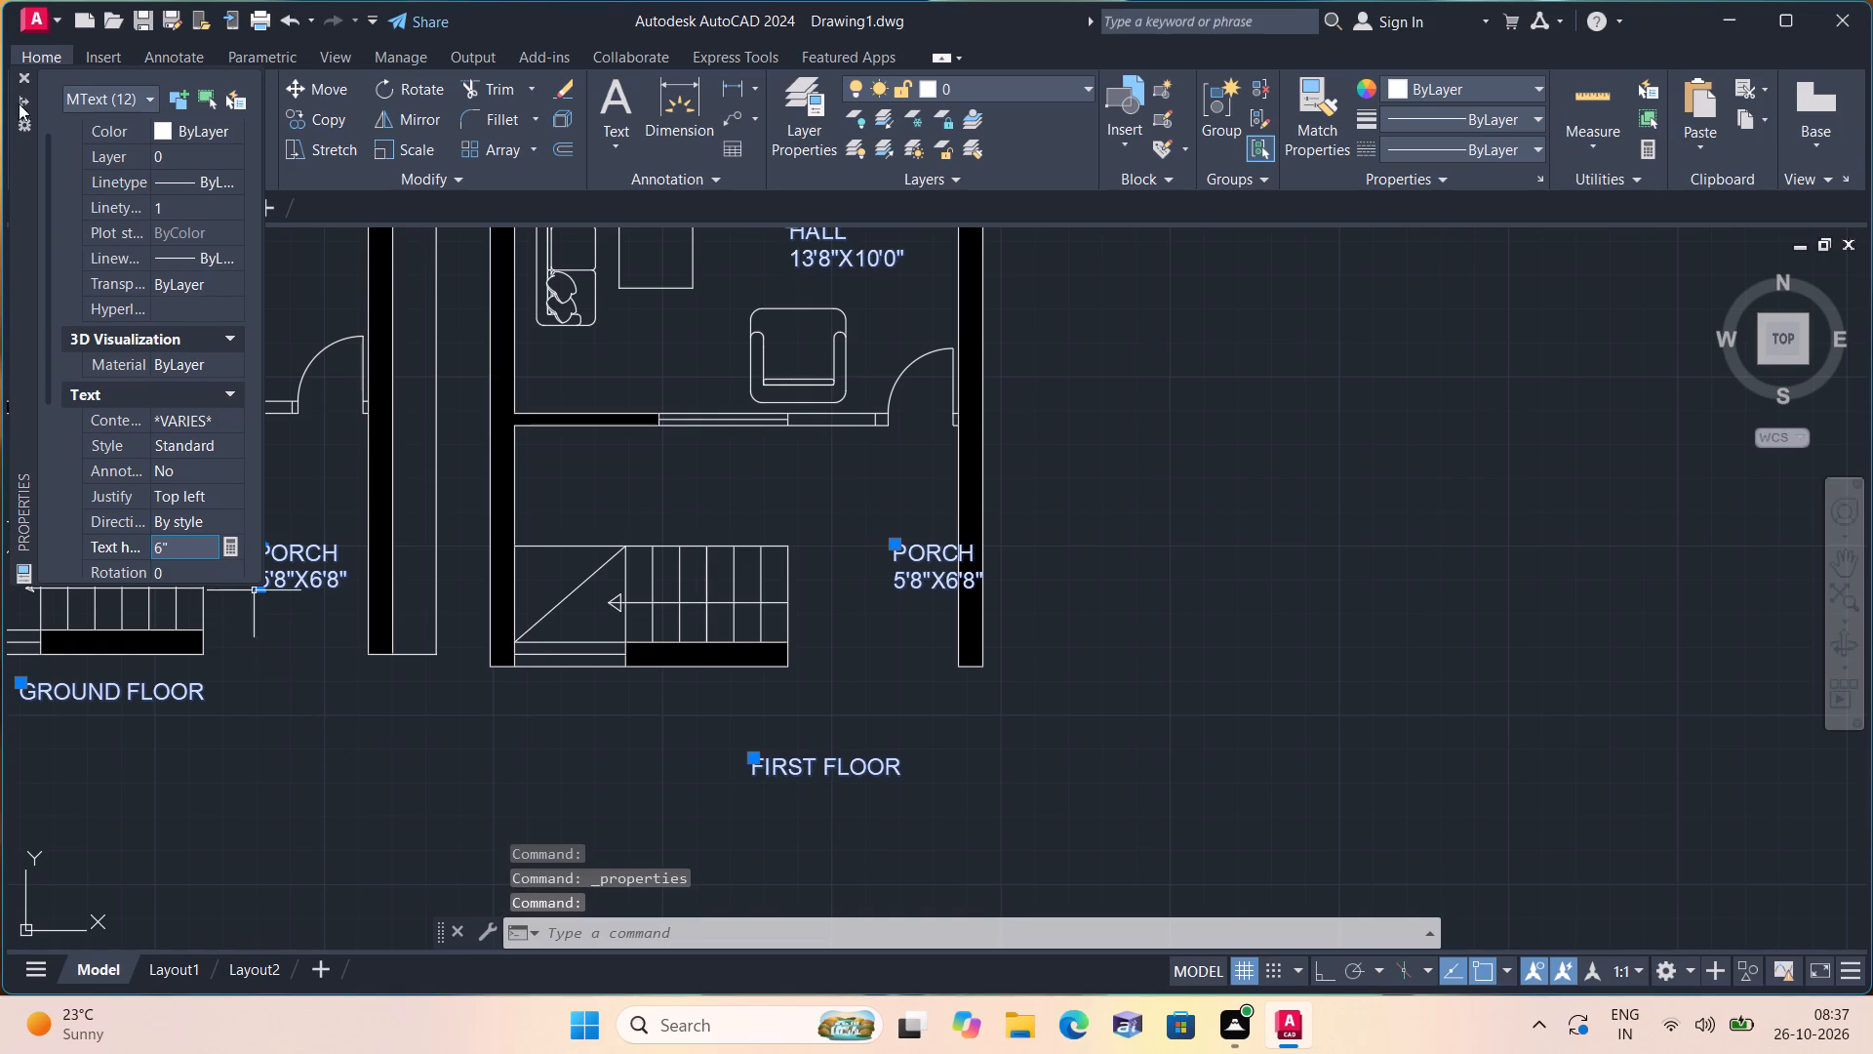
click(20, 72)
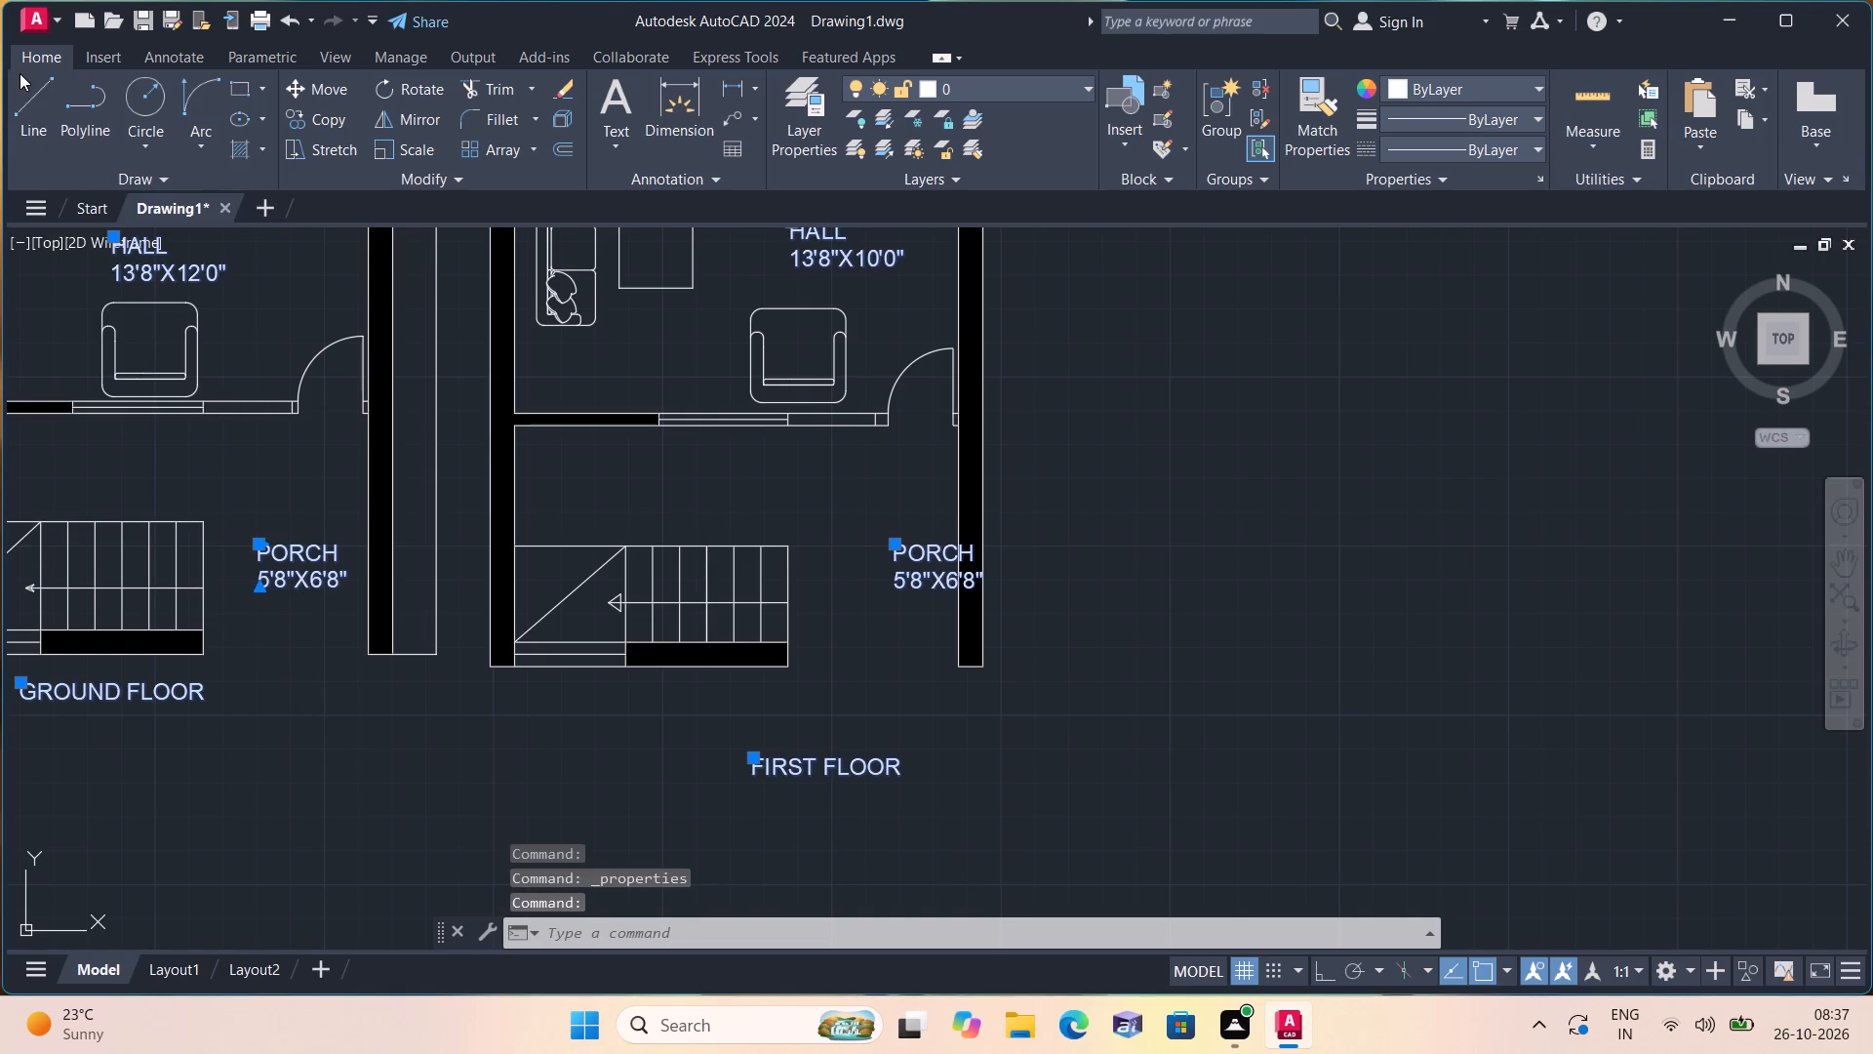
key(Escape)
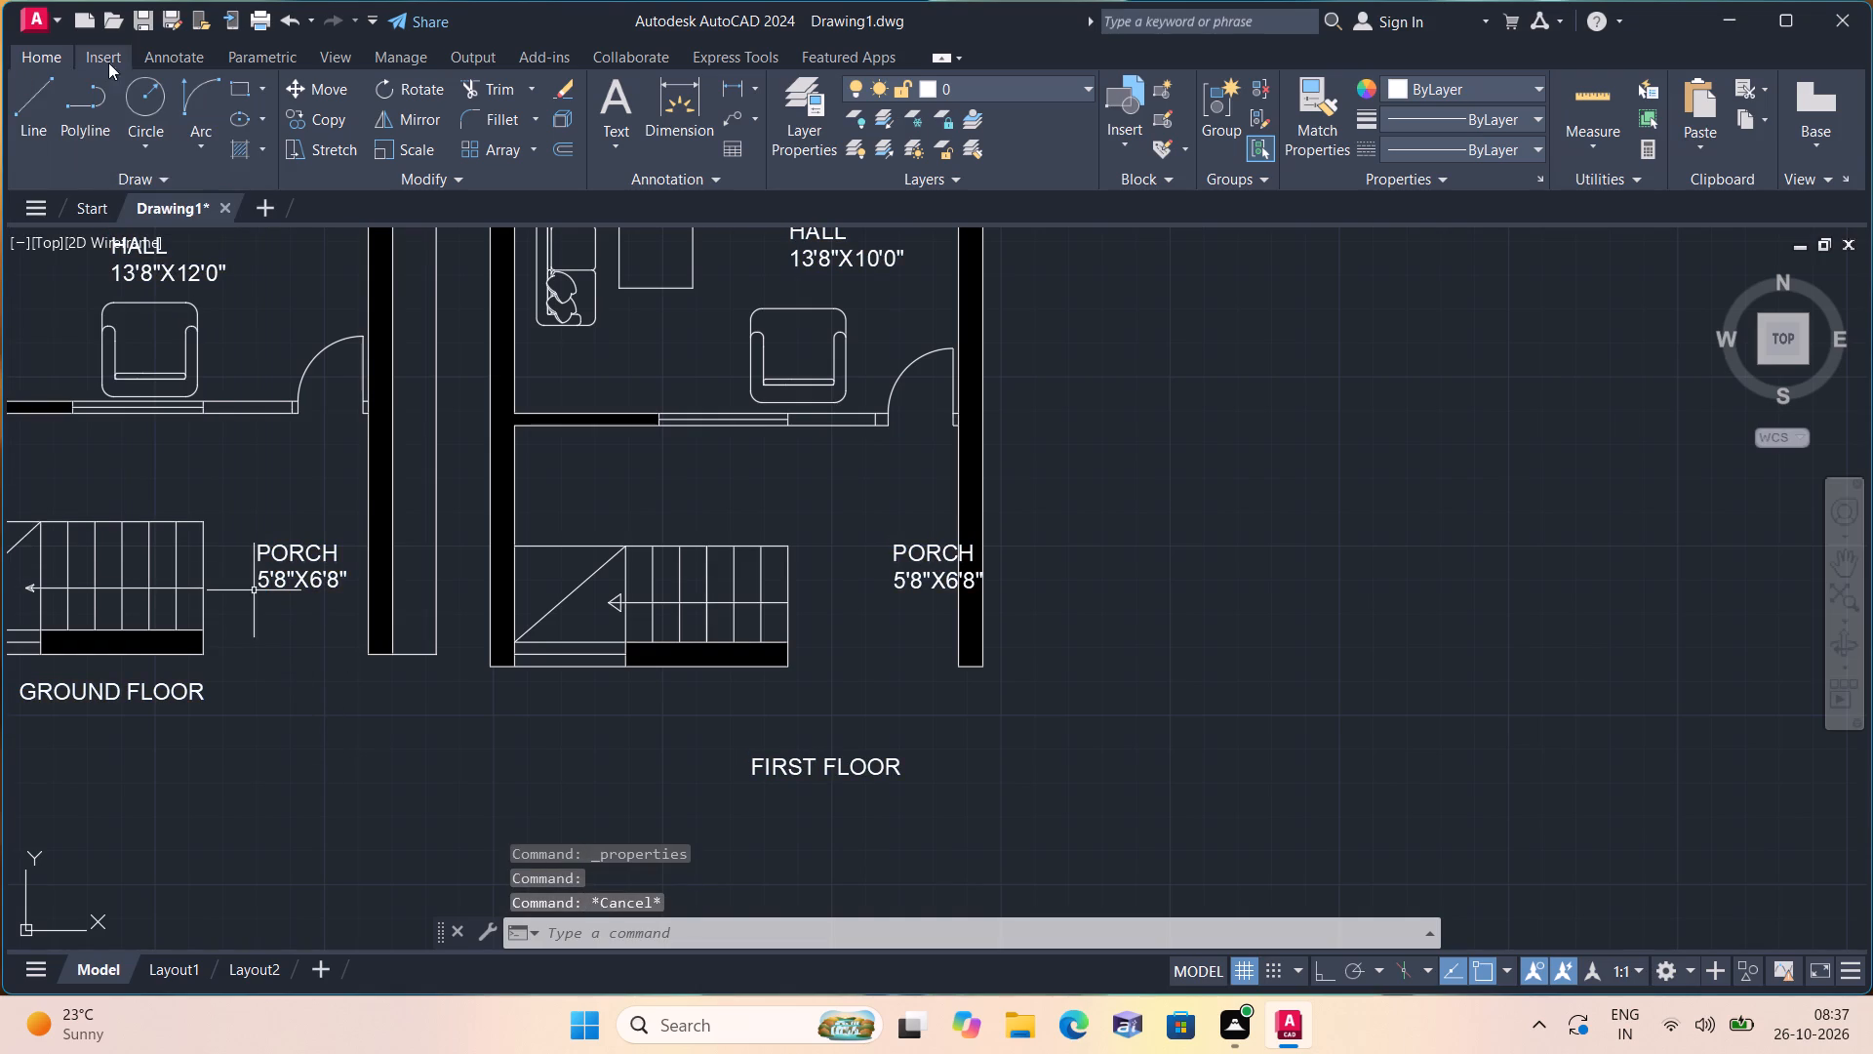
Move the FIRST FLOOR title up and over so it sits just beneath the second plan's staircase.
scroll(841, 689, down, 1)
scroll(820, 710, up, 1)
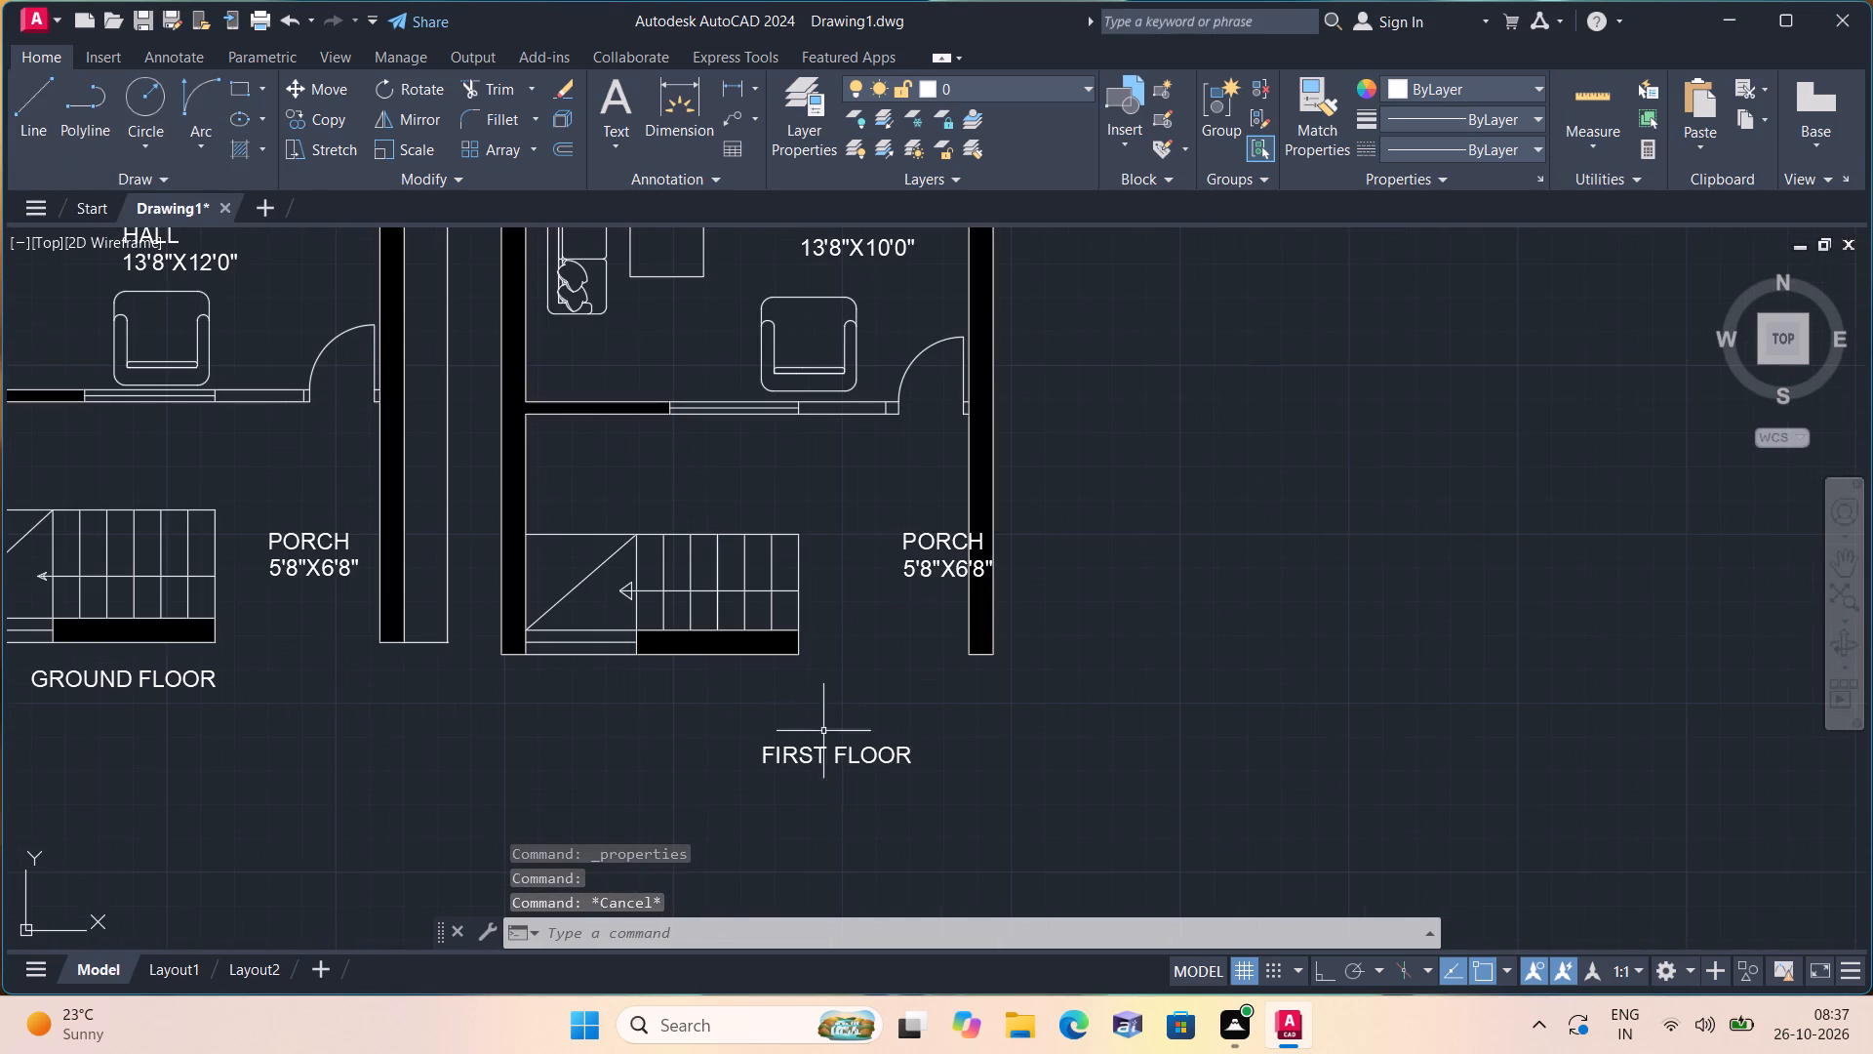
click(790, 762)
scroll(754, 765, up, 2)
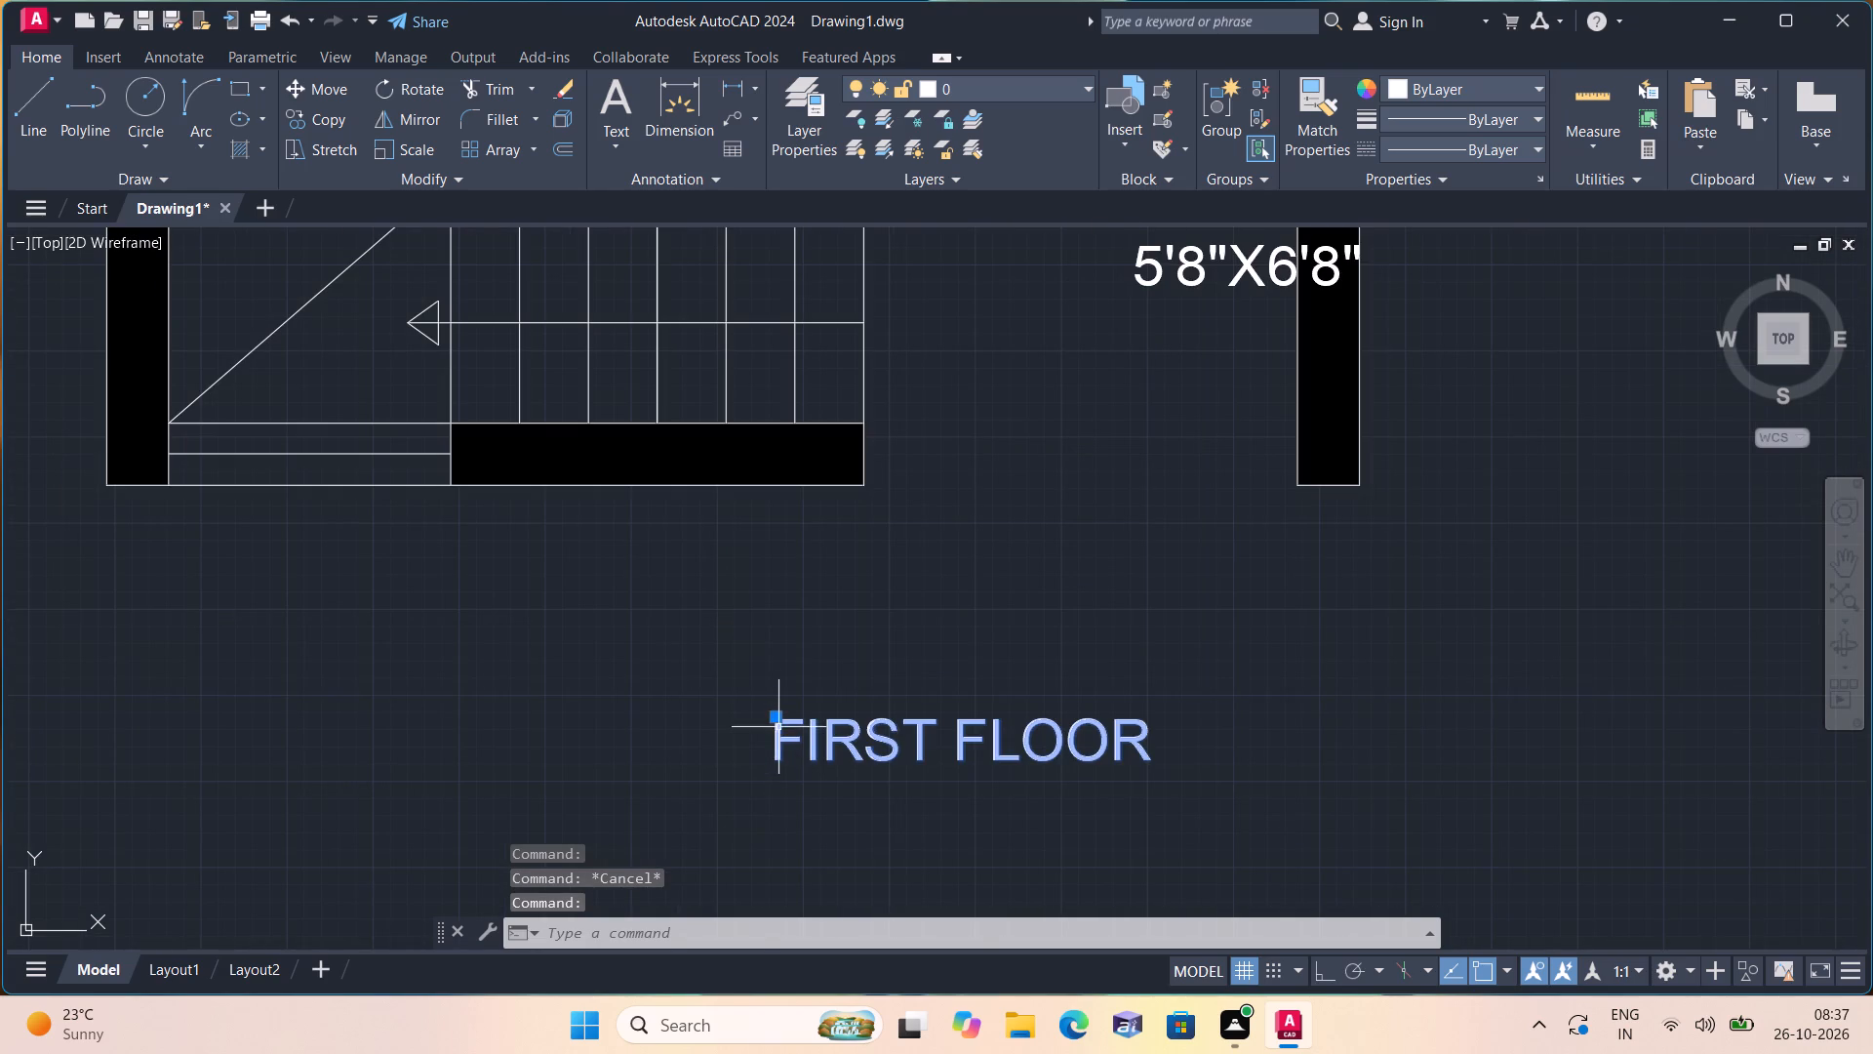
click(777, 719)
click(523, 545)
Move the second plan's PORCH label closer to the staircase, clear of the outer wall.
scroll(460, 552, down, 2)
middle_drag(385, 562, 577, 585)
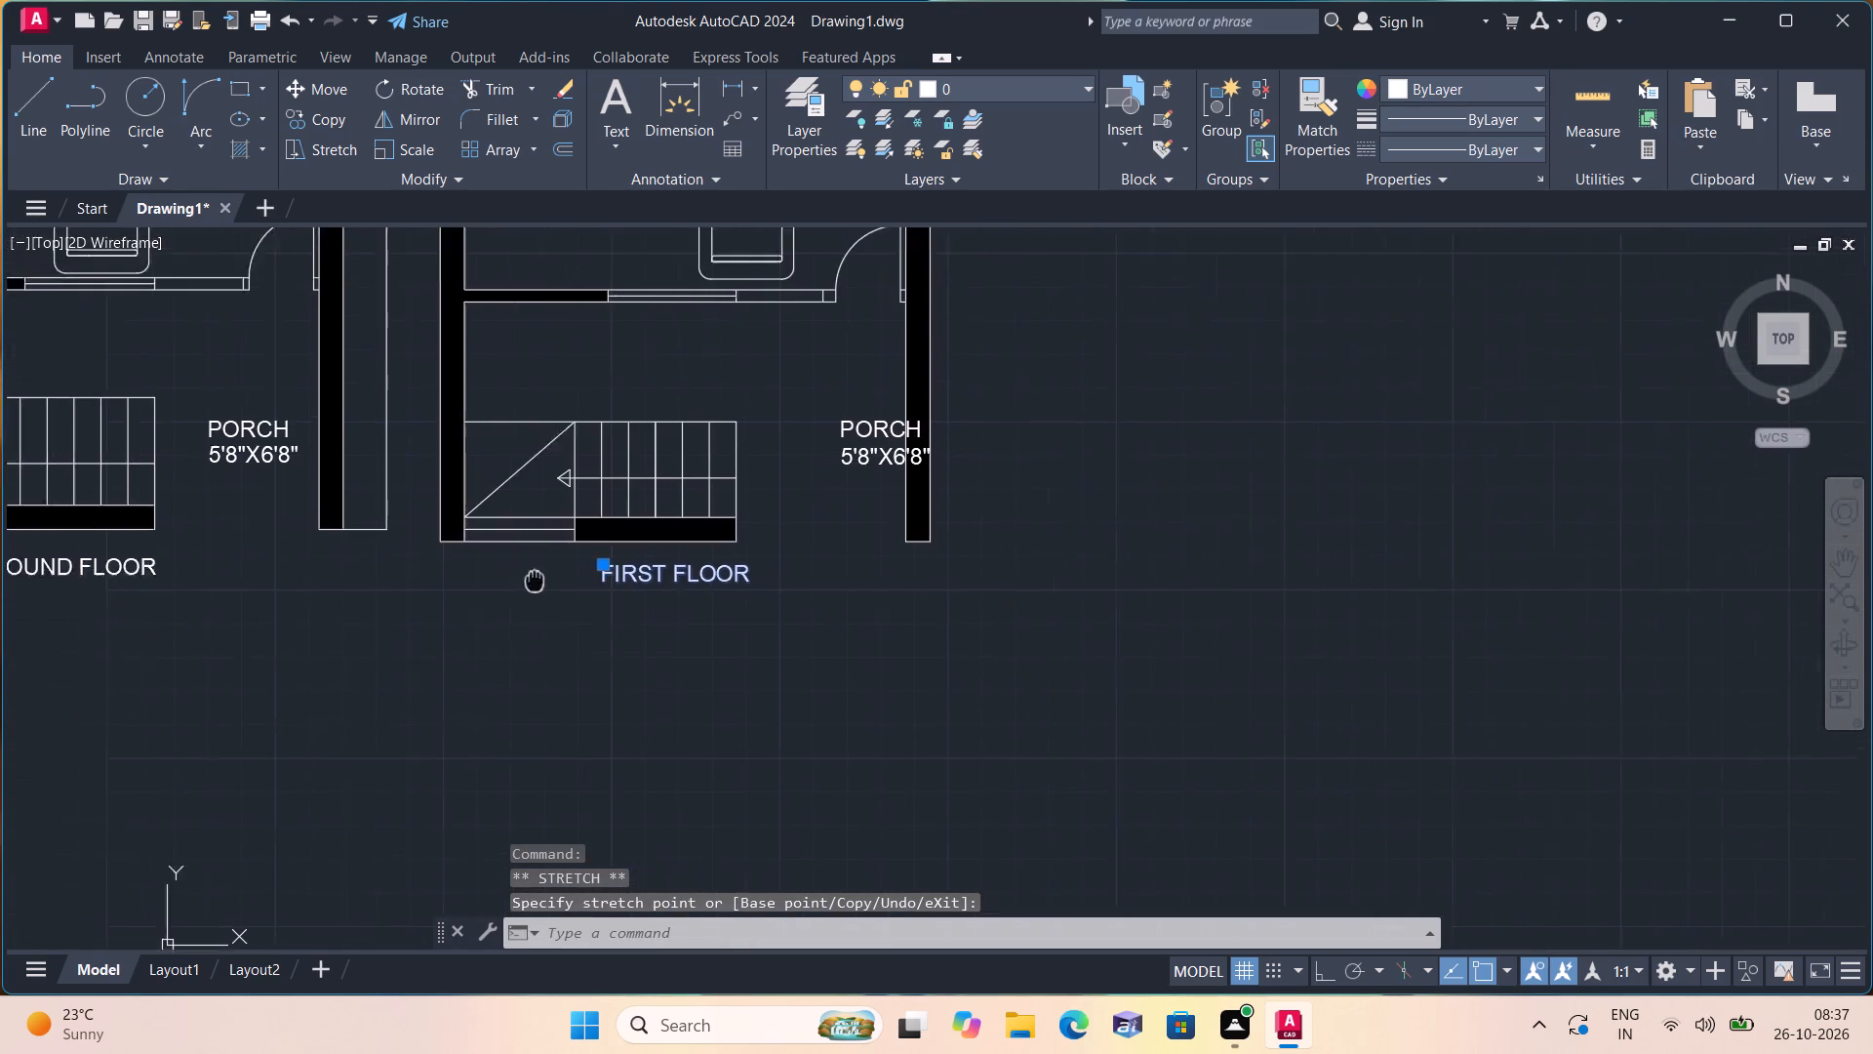
middle_drag(577, 585, 734, 642)
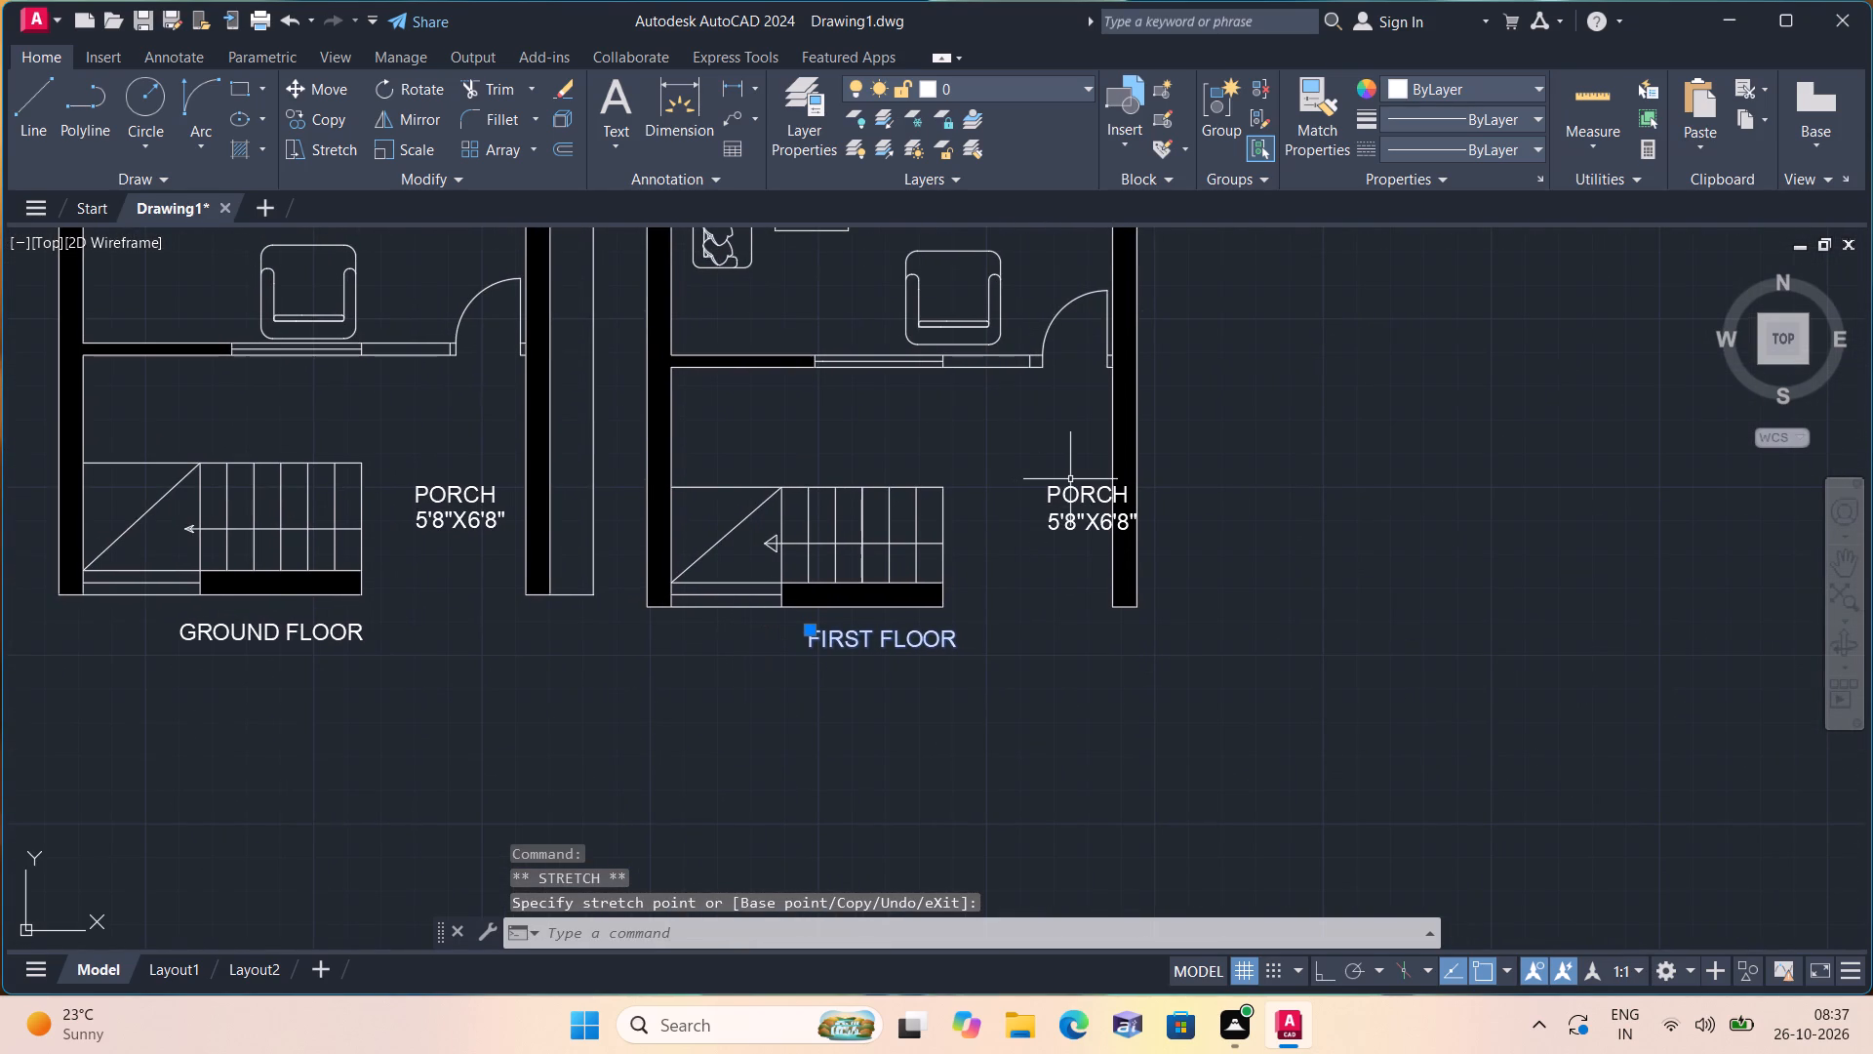
scroll(1070, 479, up, 1)
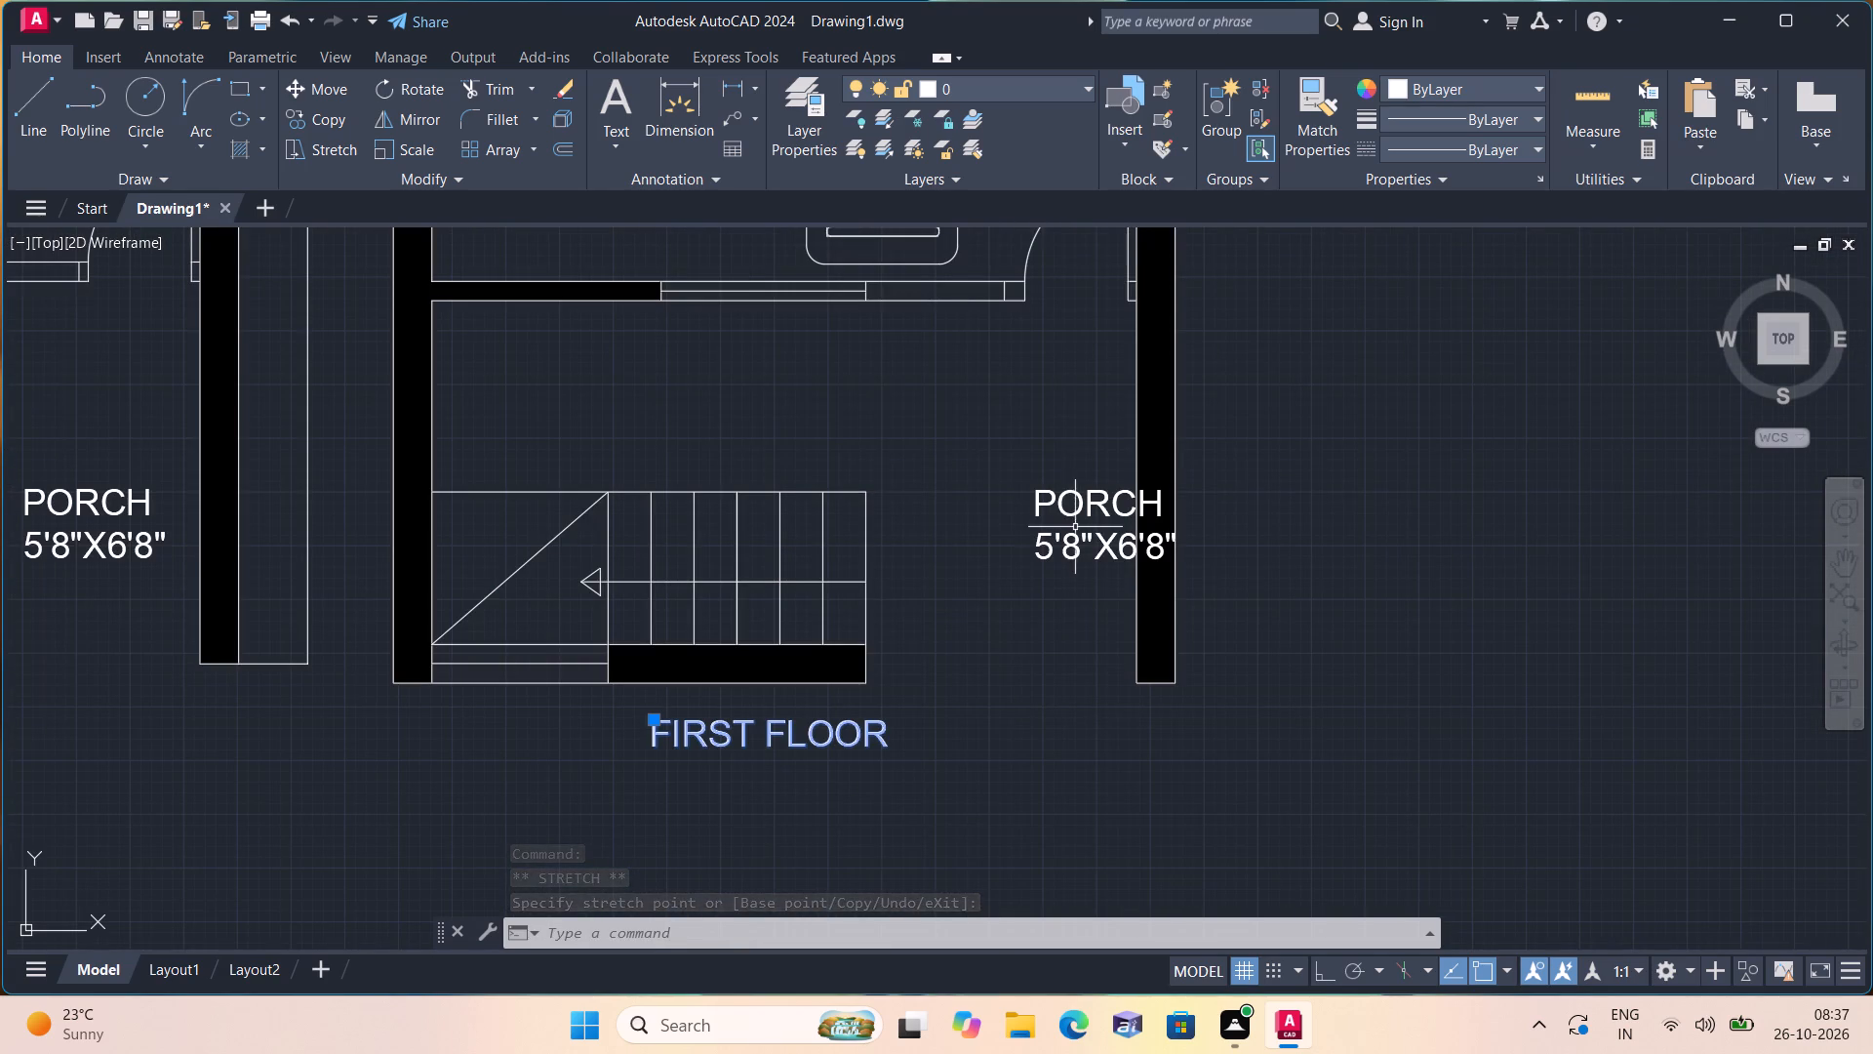
click(1075, 516)
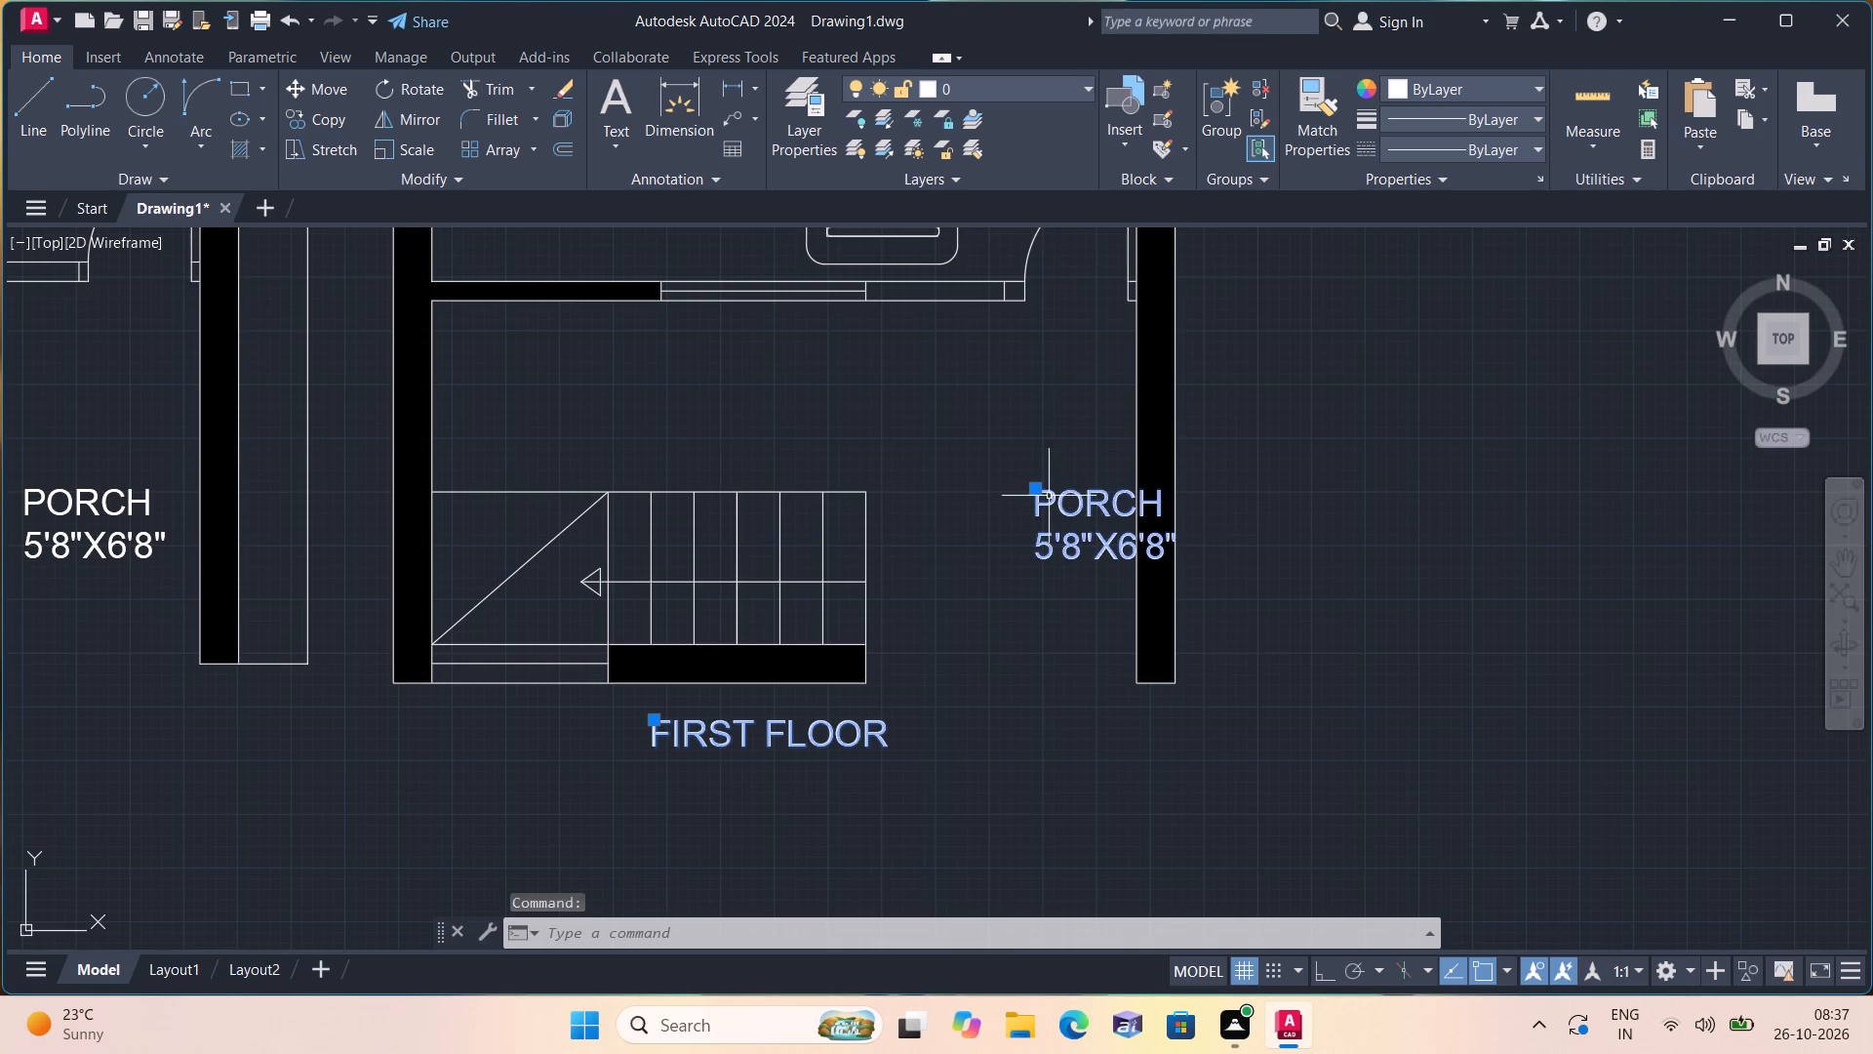
click(1032, 493)
click(924, 507)
Move the second plan's HALL label slightly toward the coffee table, keeping it above the armchair.
middle_drag(916, 454, 906, 520)
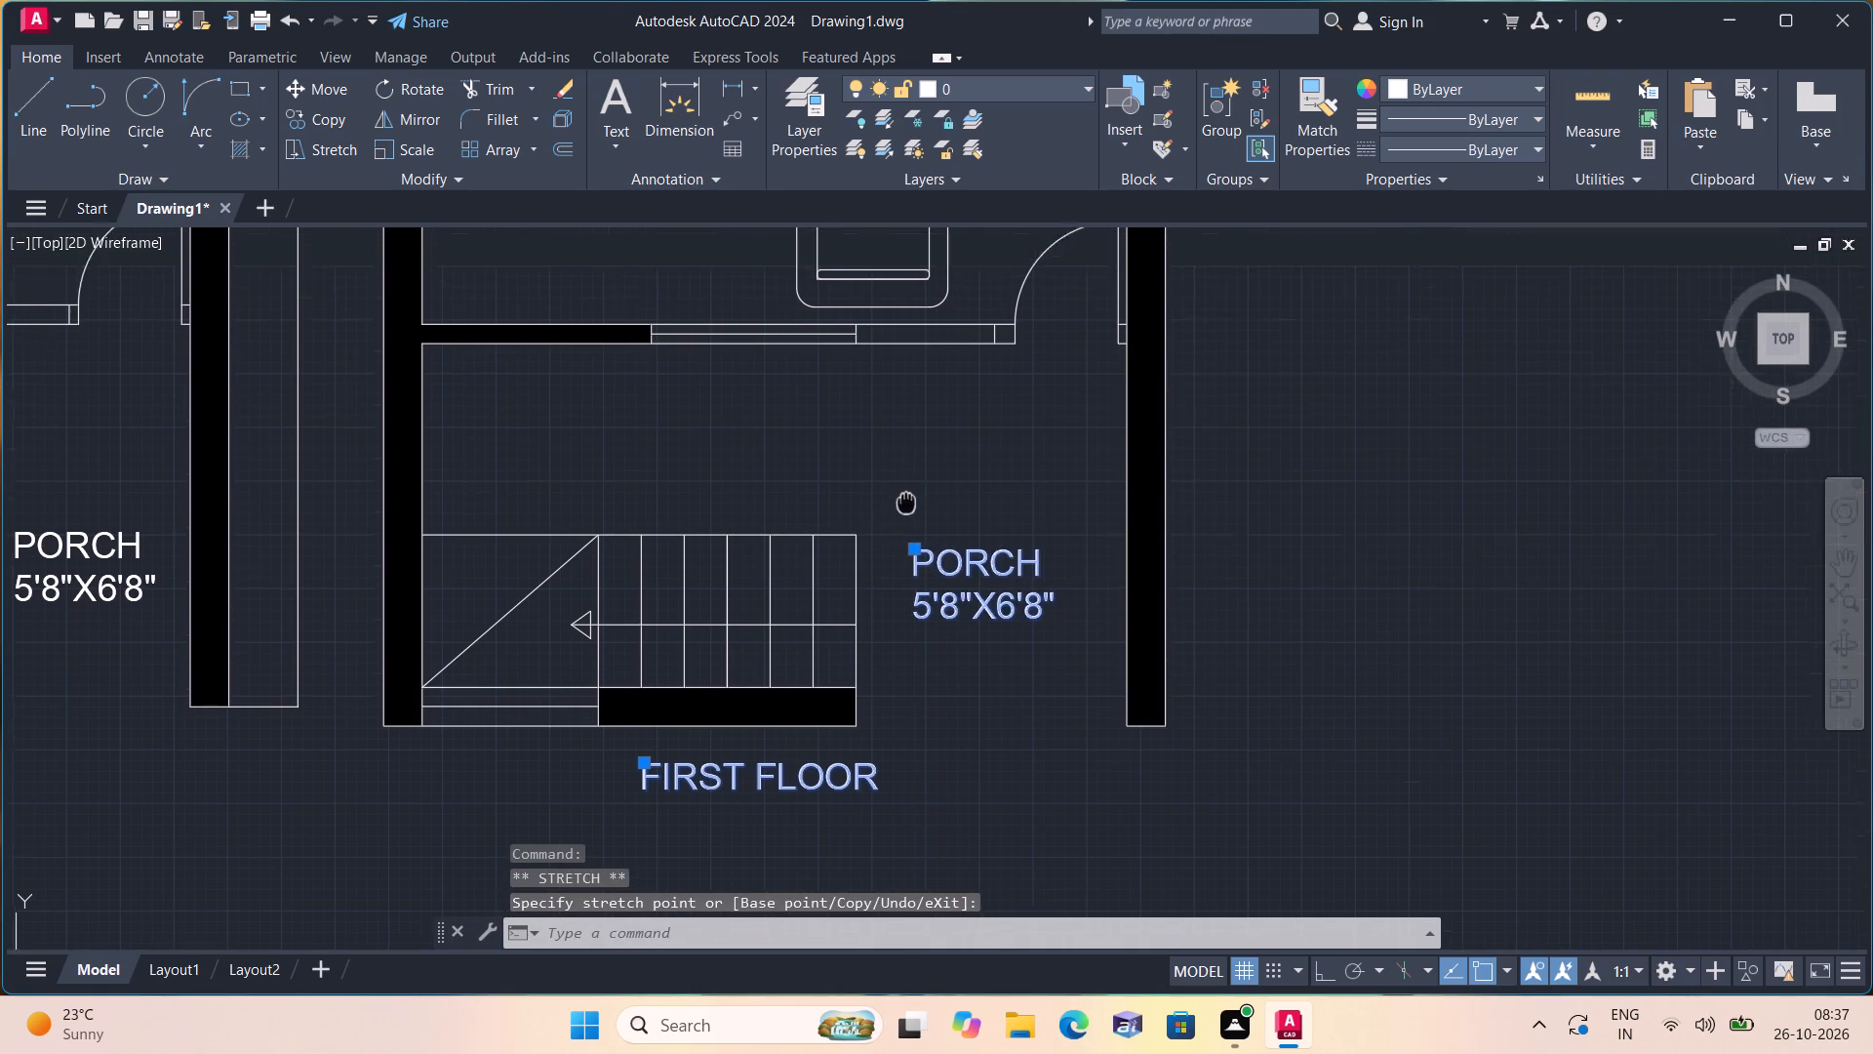
middle_drag(906, 520, 910, 626)
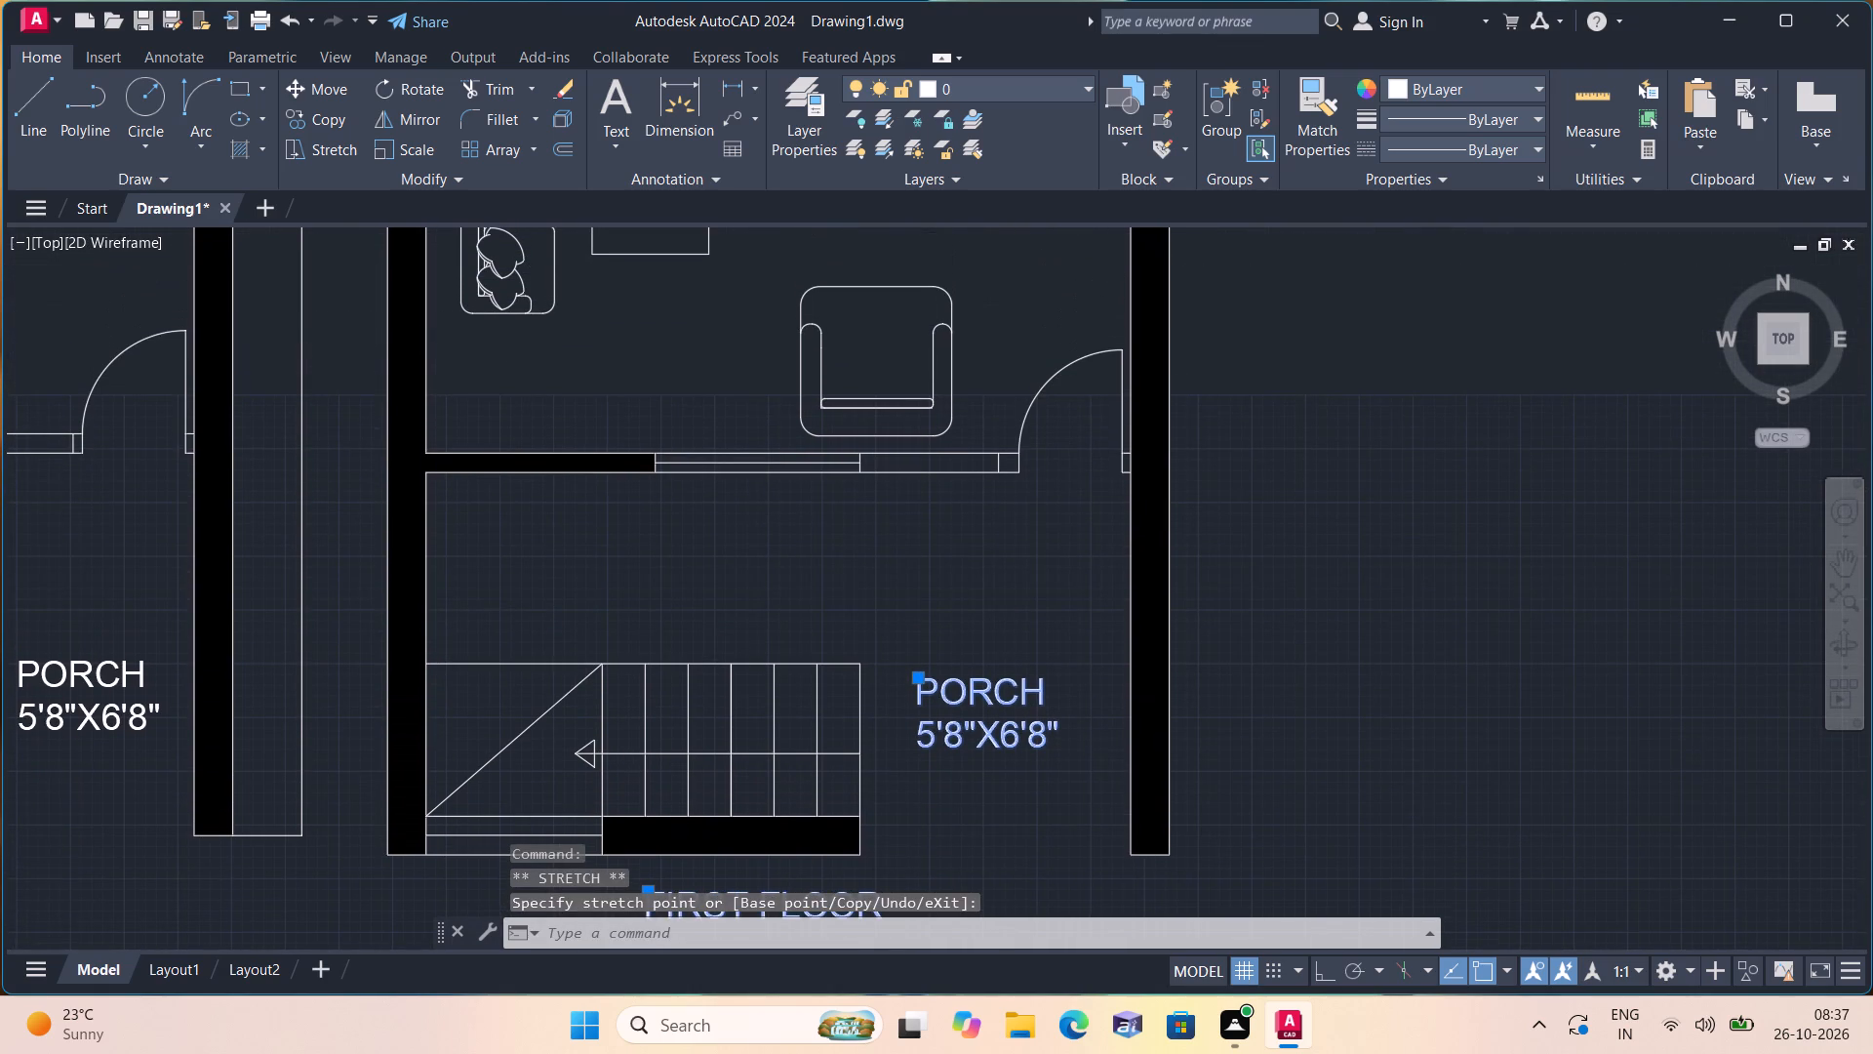
scroll(910, 626, down, 1)
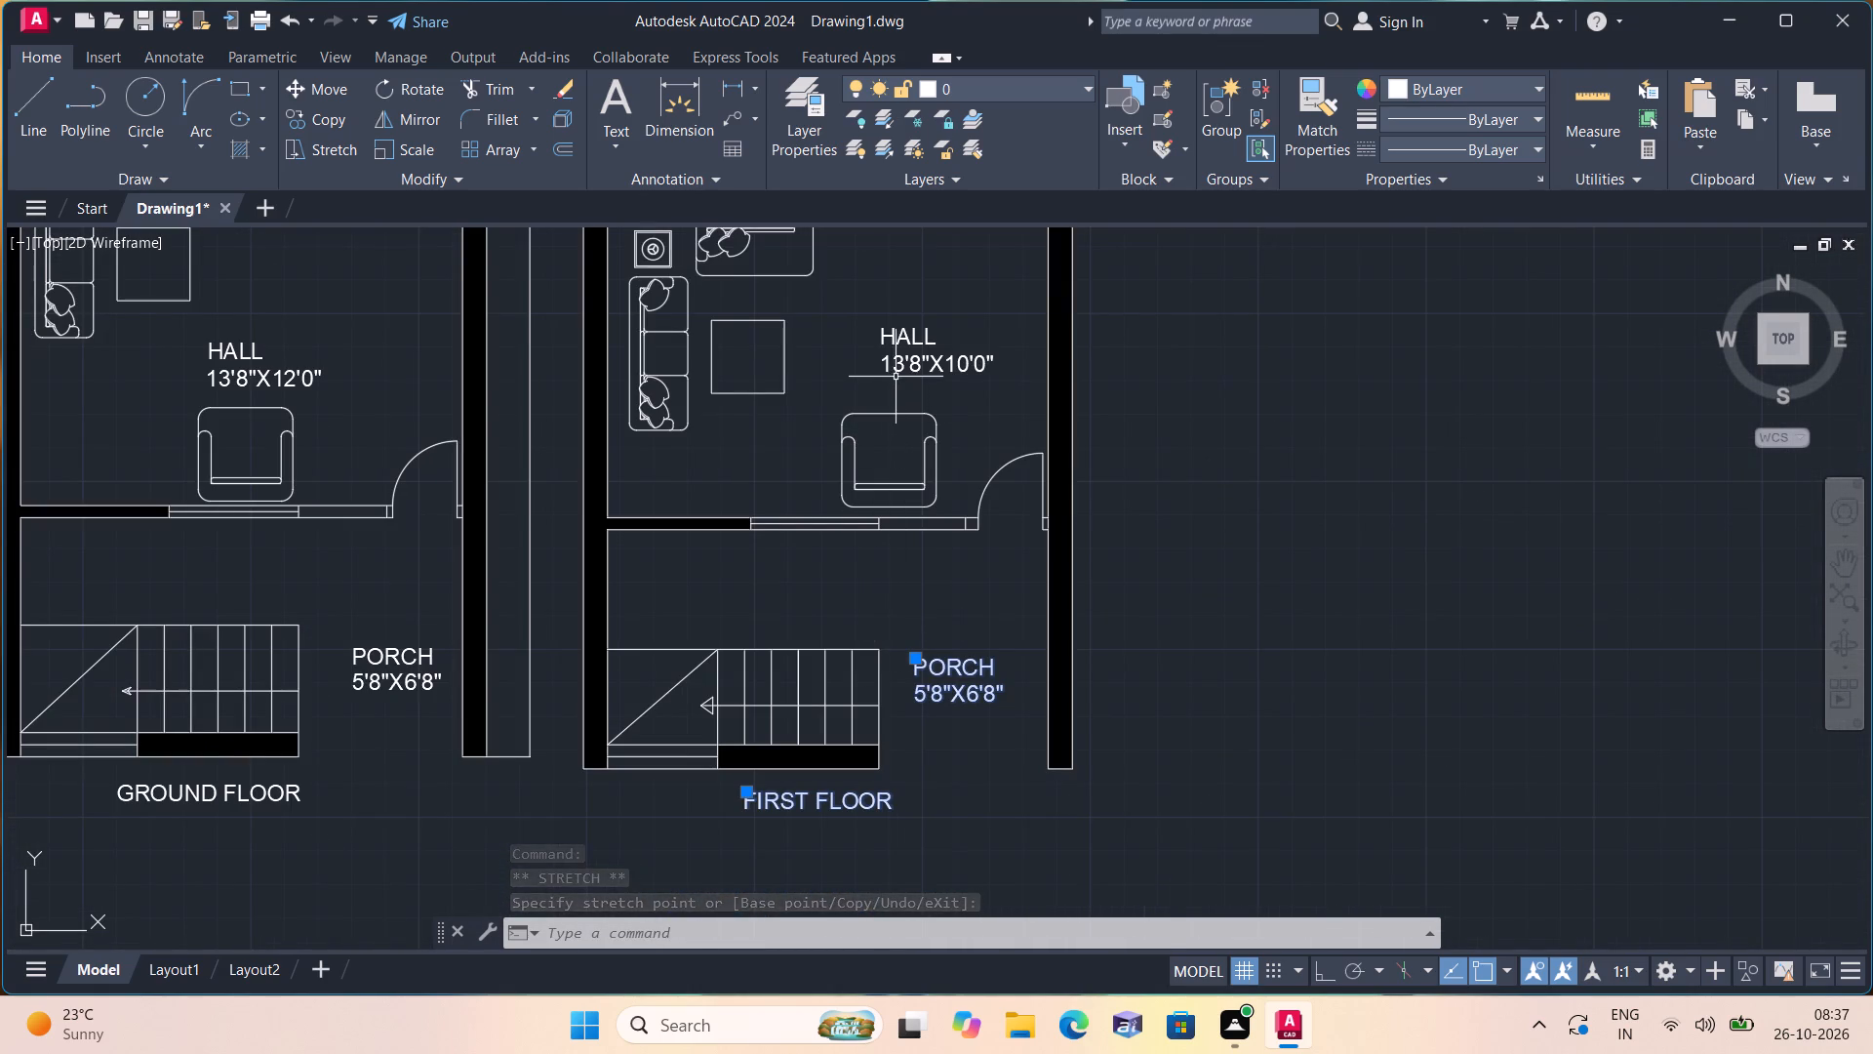
middle_drag(896, 377, 871, 555)
scroll(896, 377, up, 1)
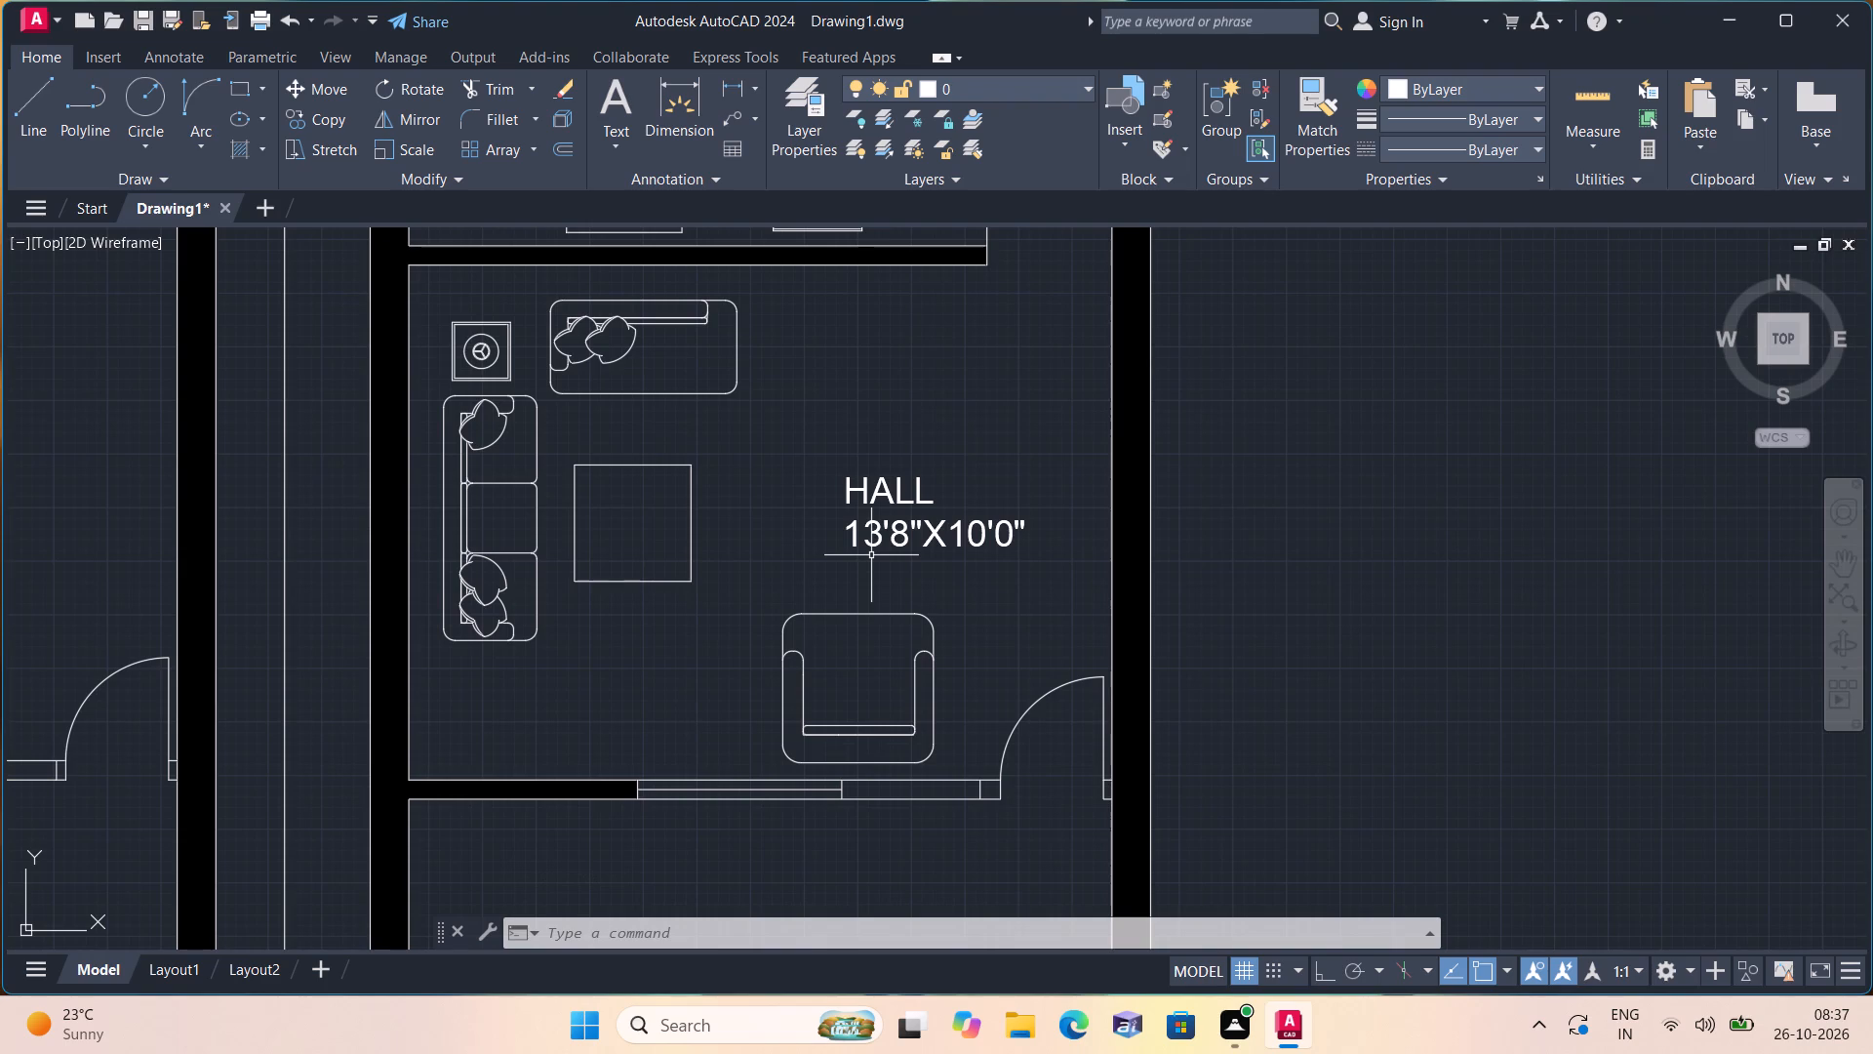
click(885, 497)
click(850, 474)
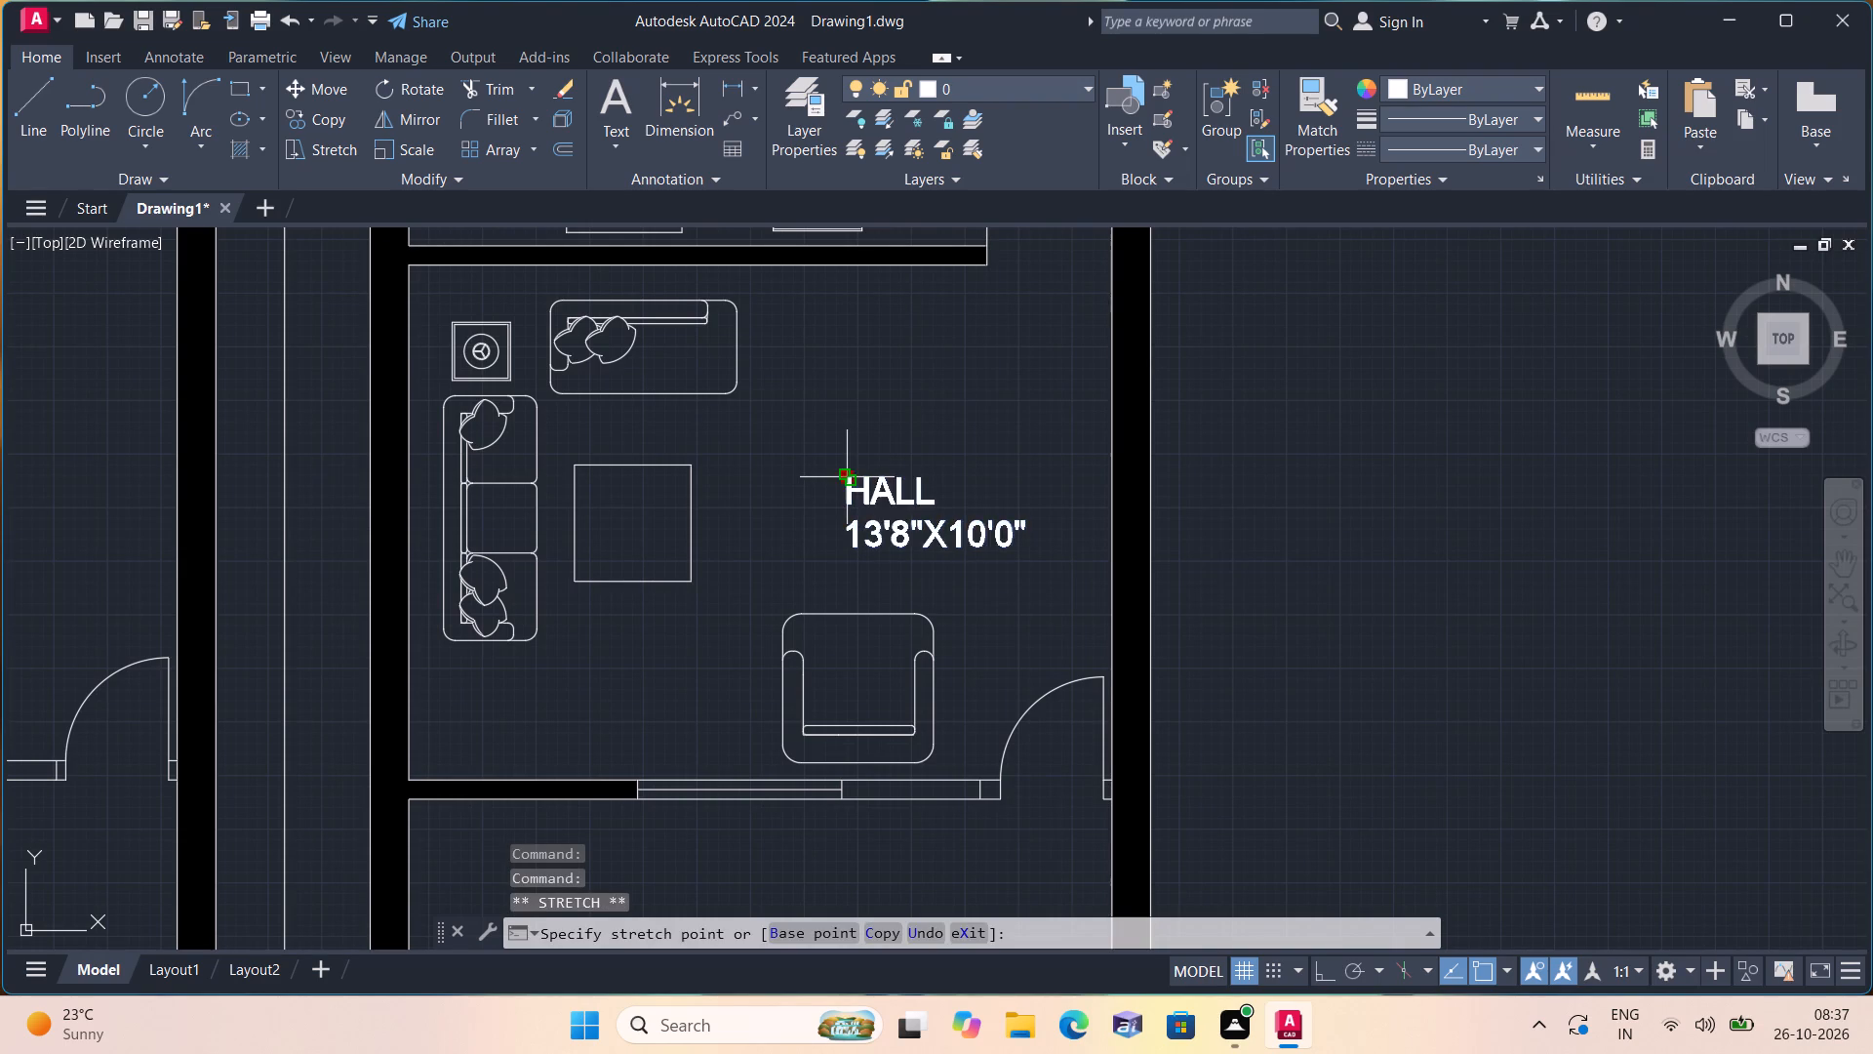
click(785, 495)
Change the size line of the second plan's KITCHEN label to 10'8"X7'8".
middle_drag(812, 455, 875, 737)
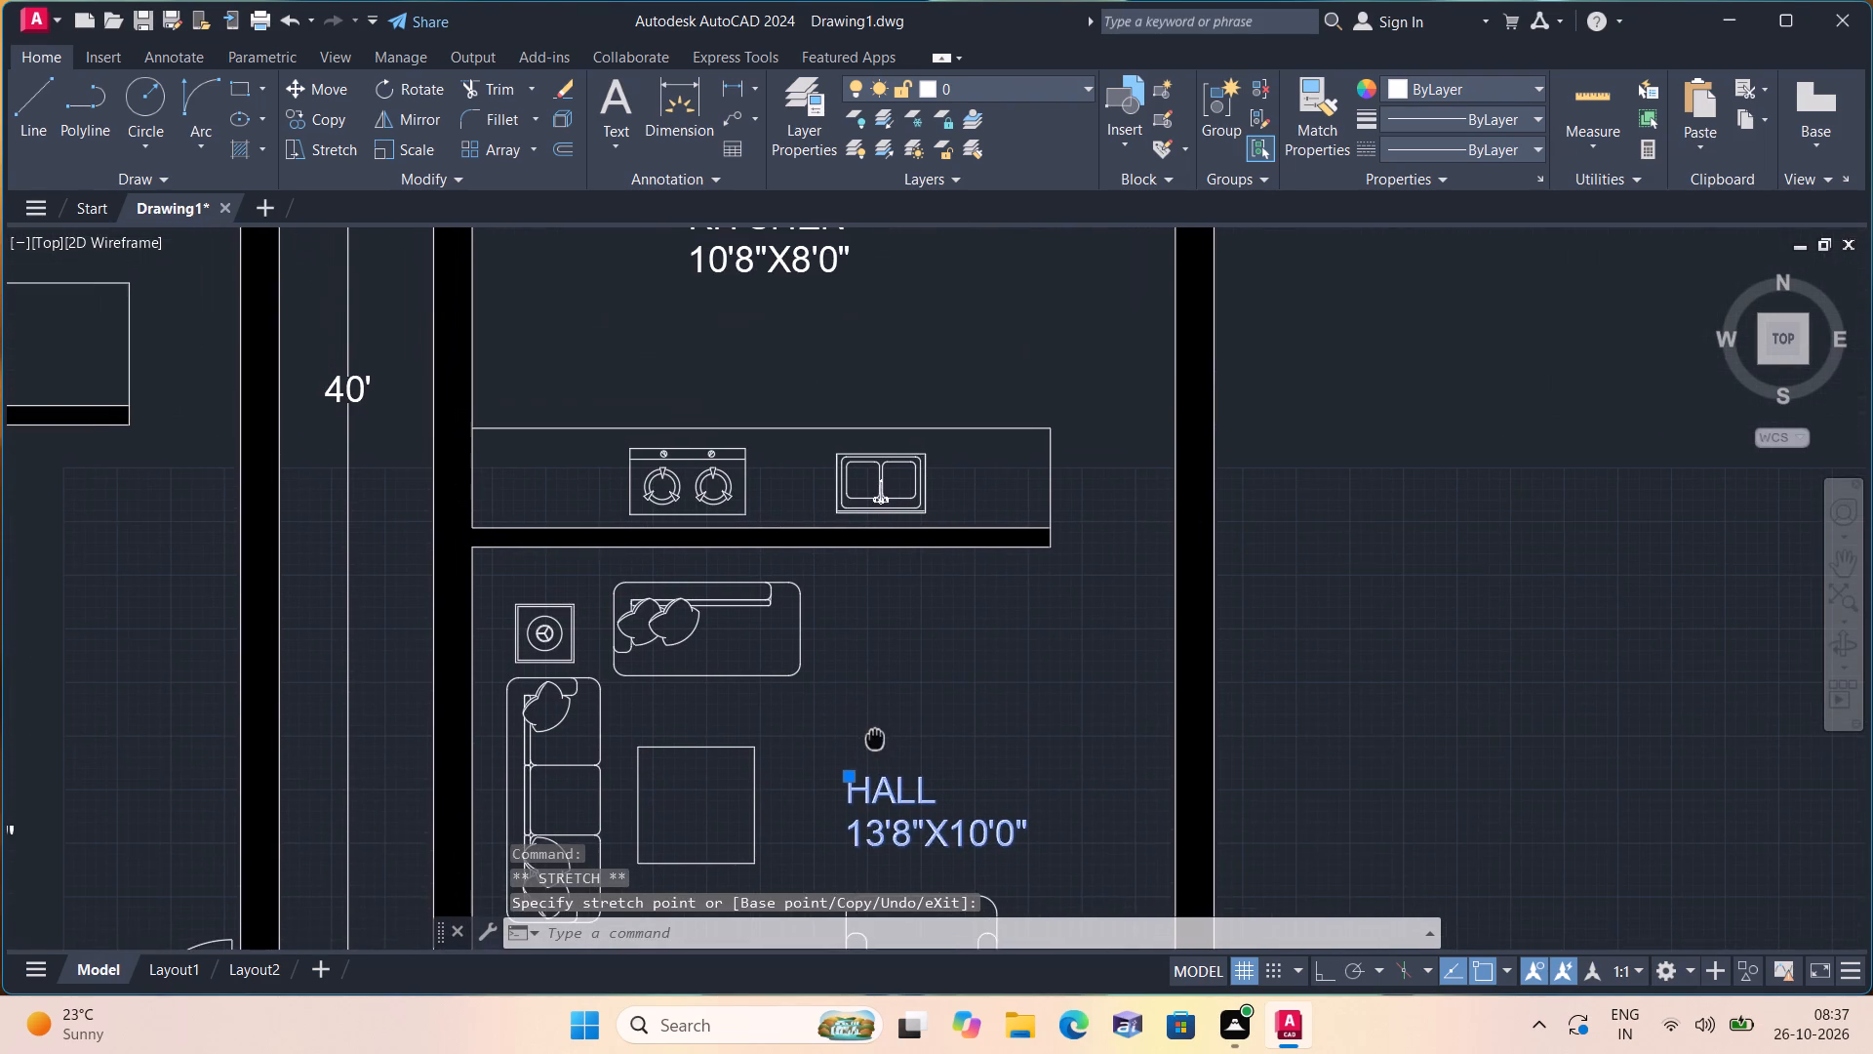
middle_drag(875, 737, 875, 738)
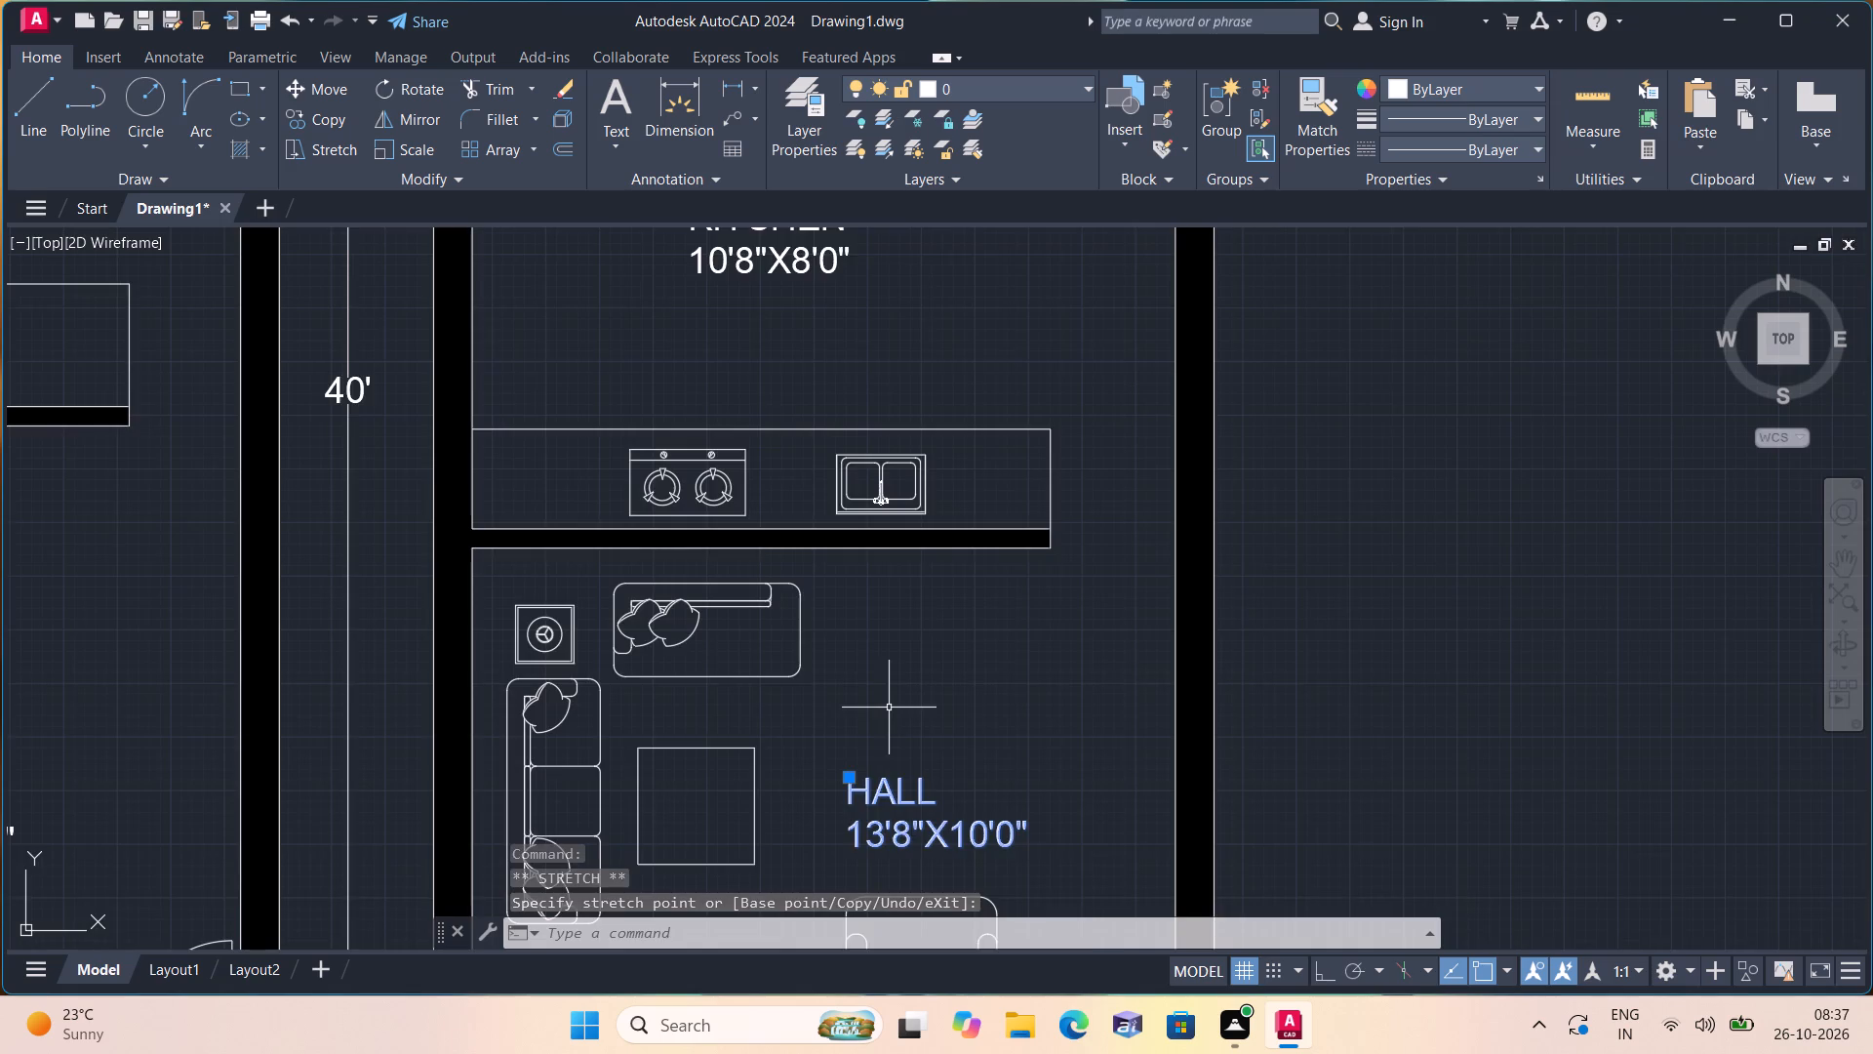
scroll(889, 708, down, 1)
middle_drag(889, 708, 893, 822)
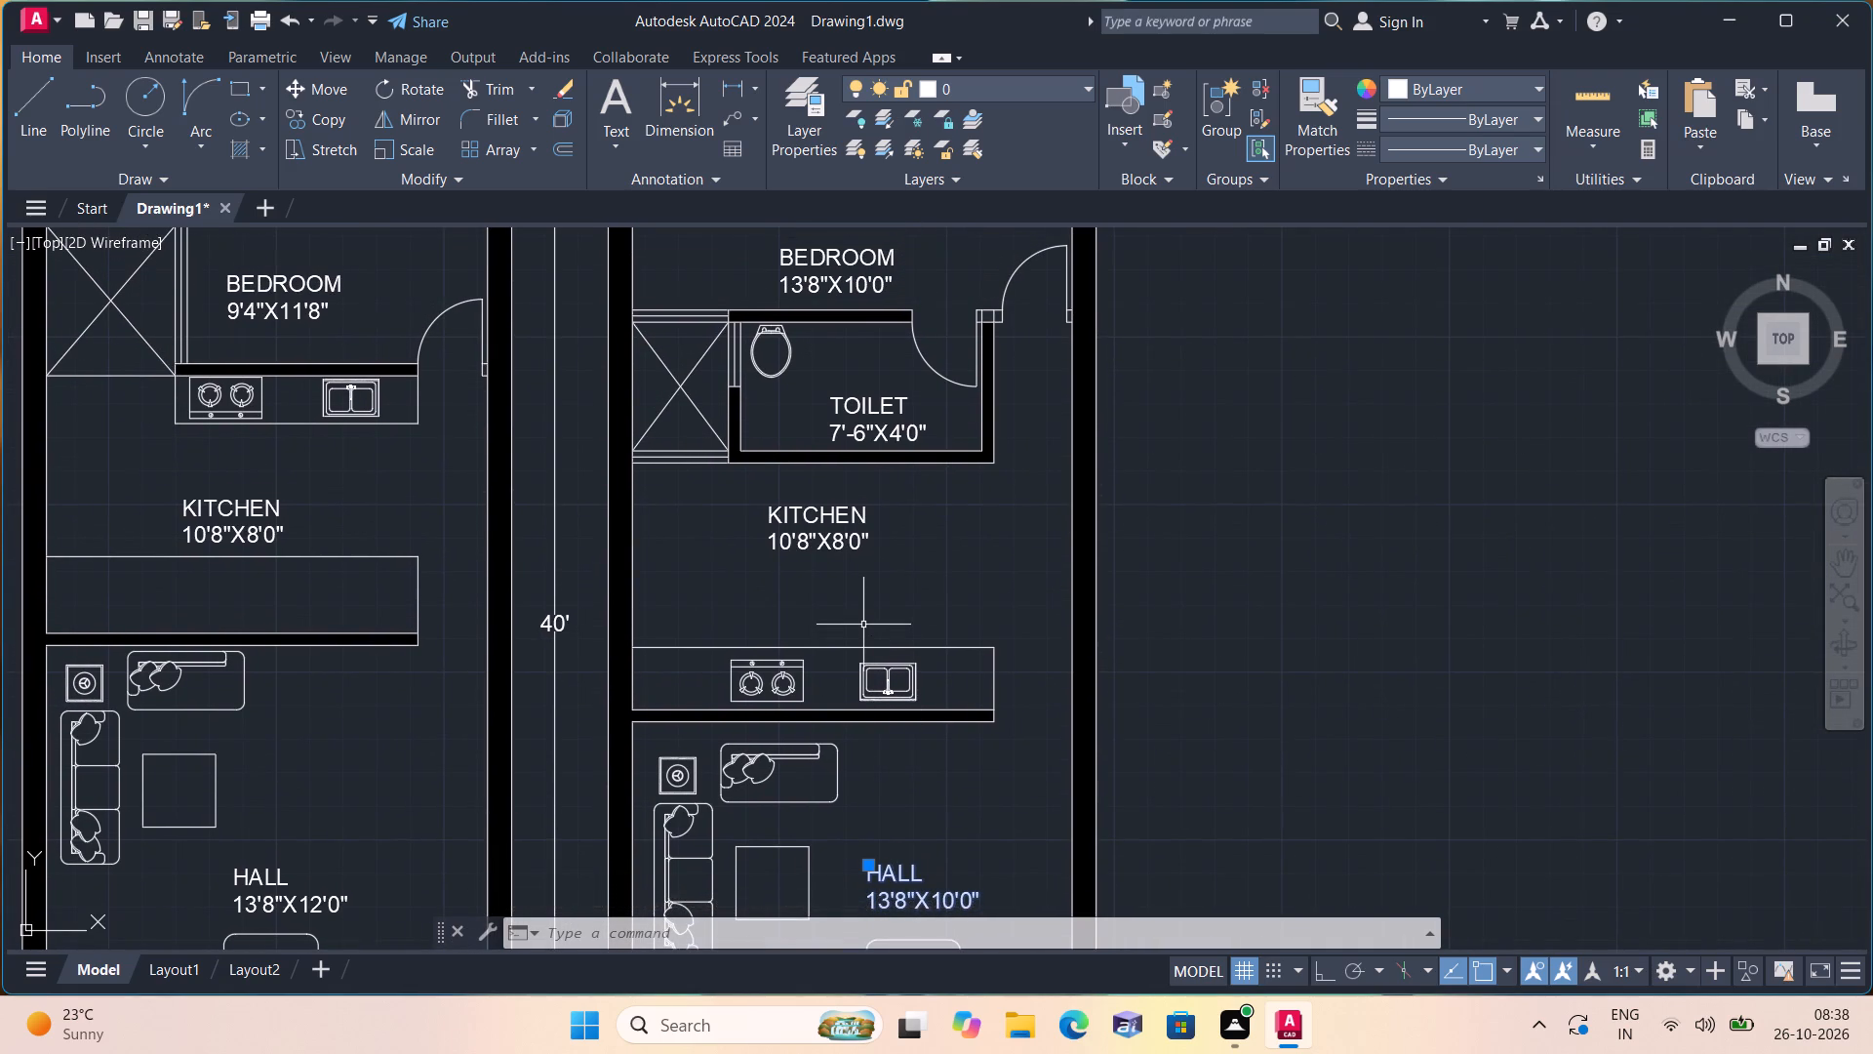
key(Escape)
middle_drag(821, 527, 826, 740)
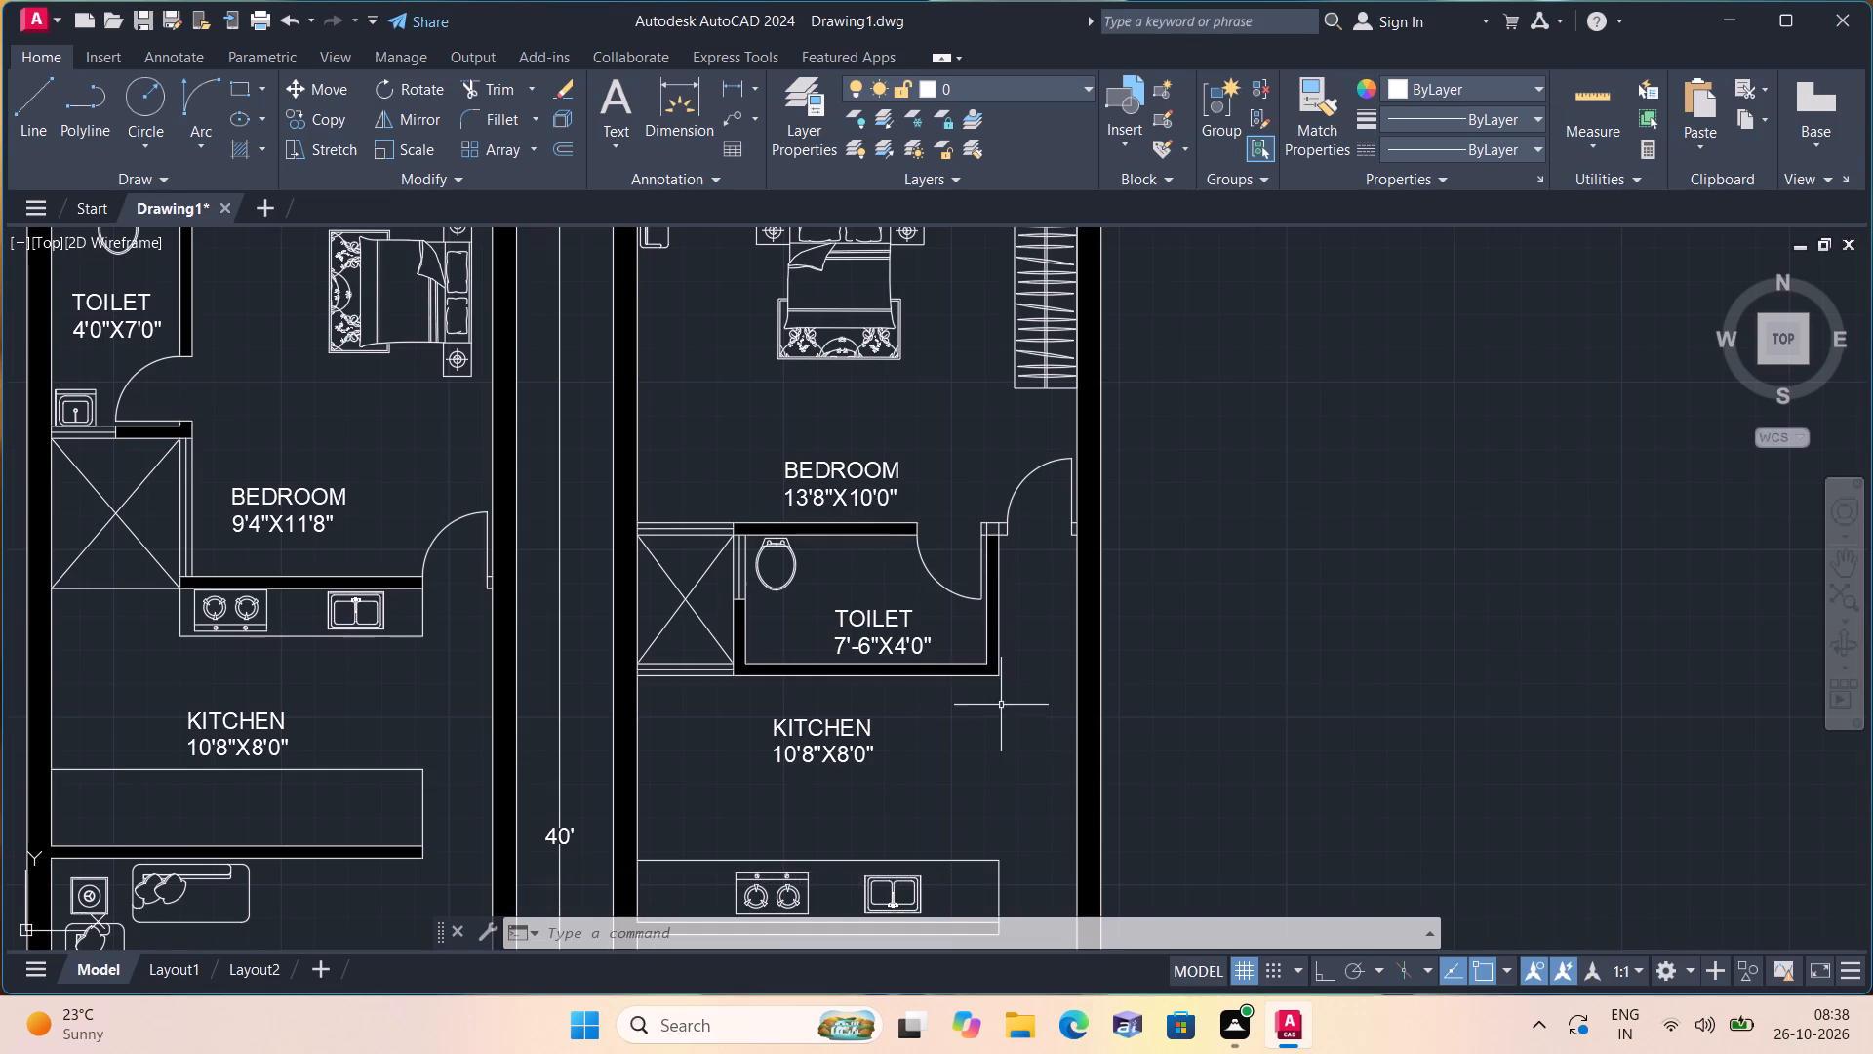
middle_drag(970, 696, 876, 570)
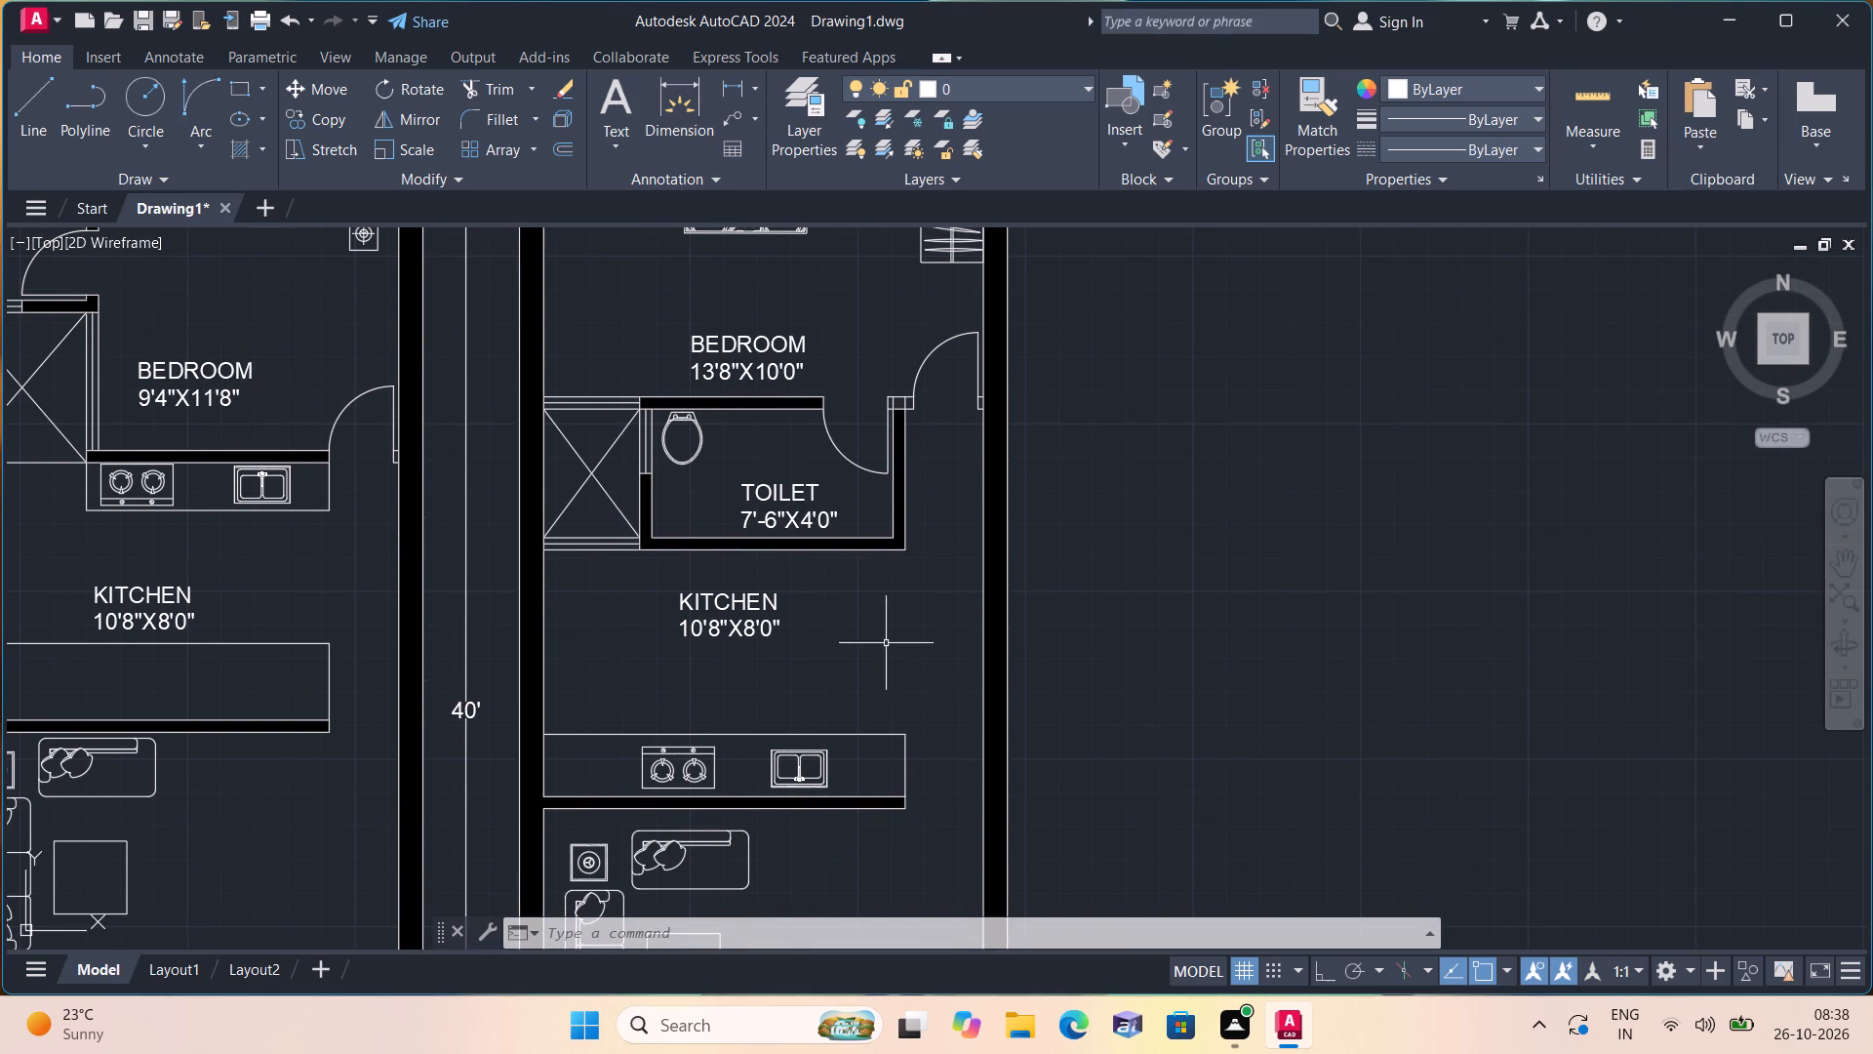
click(748, 636)
right_click(748, 636)
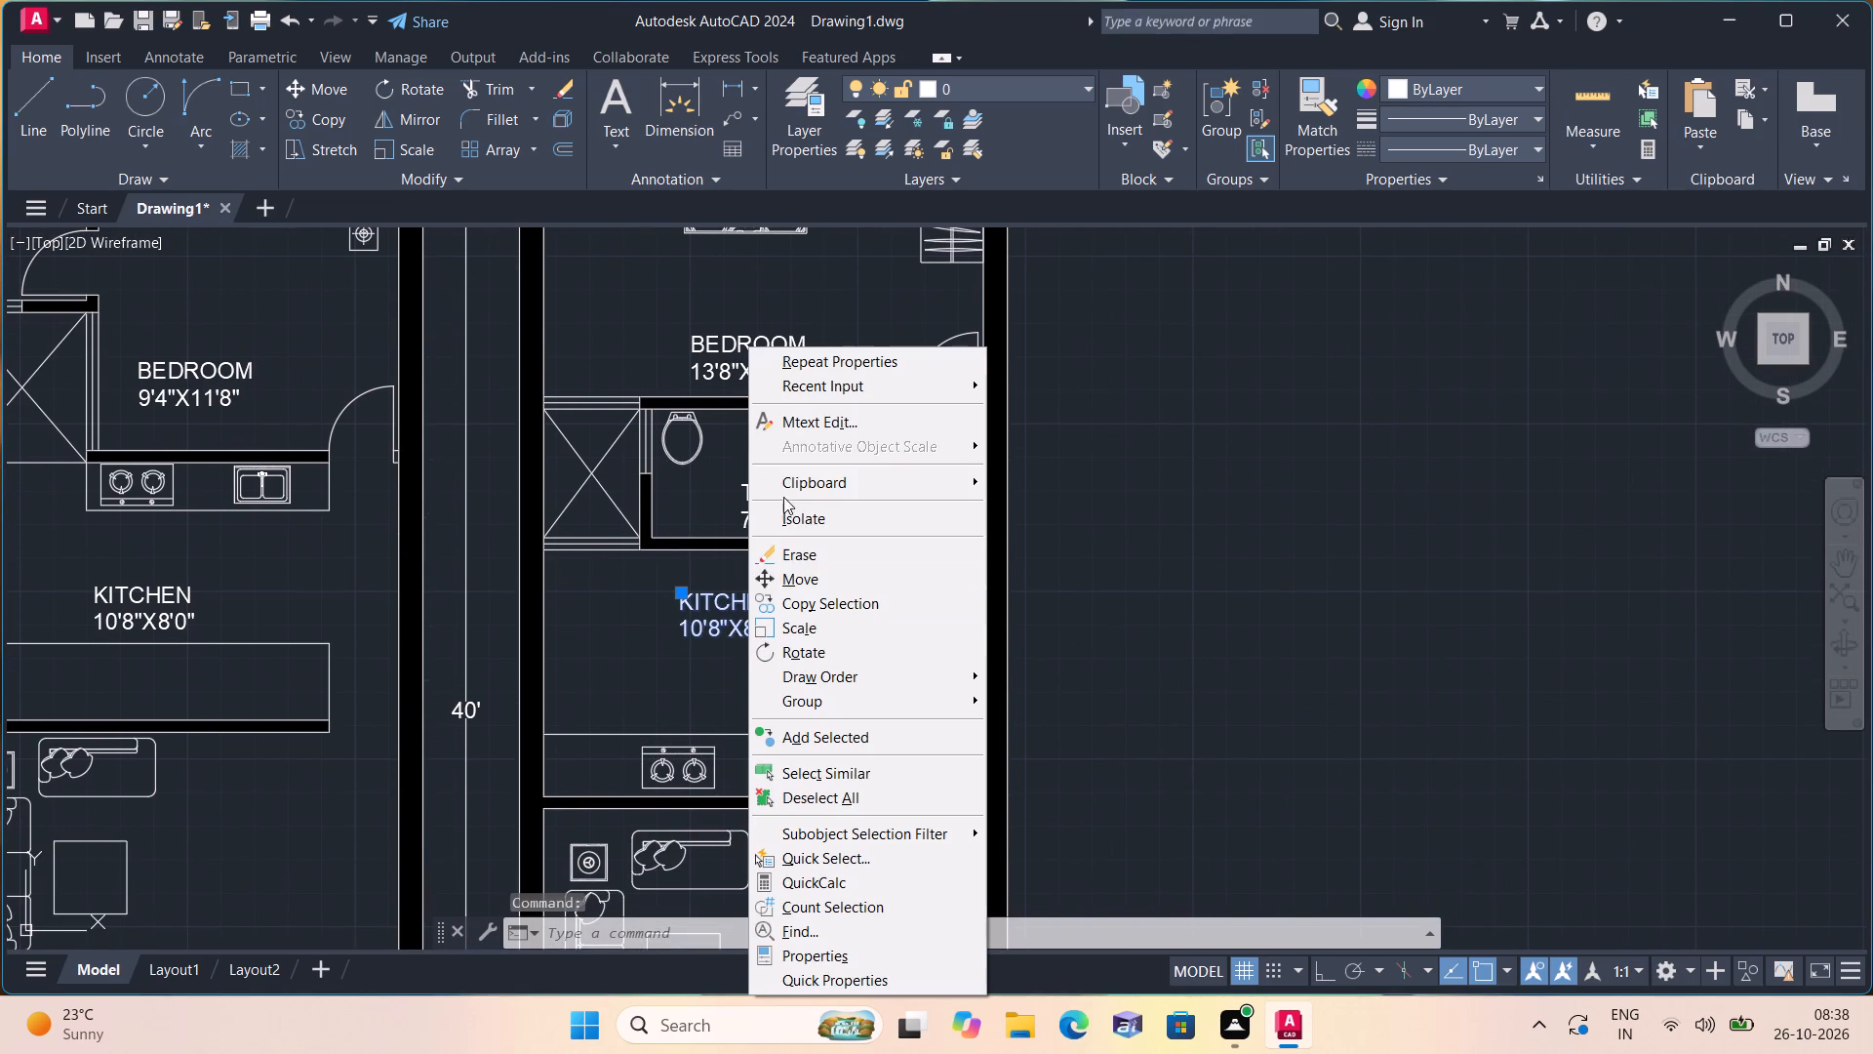
click(792, 424)
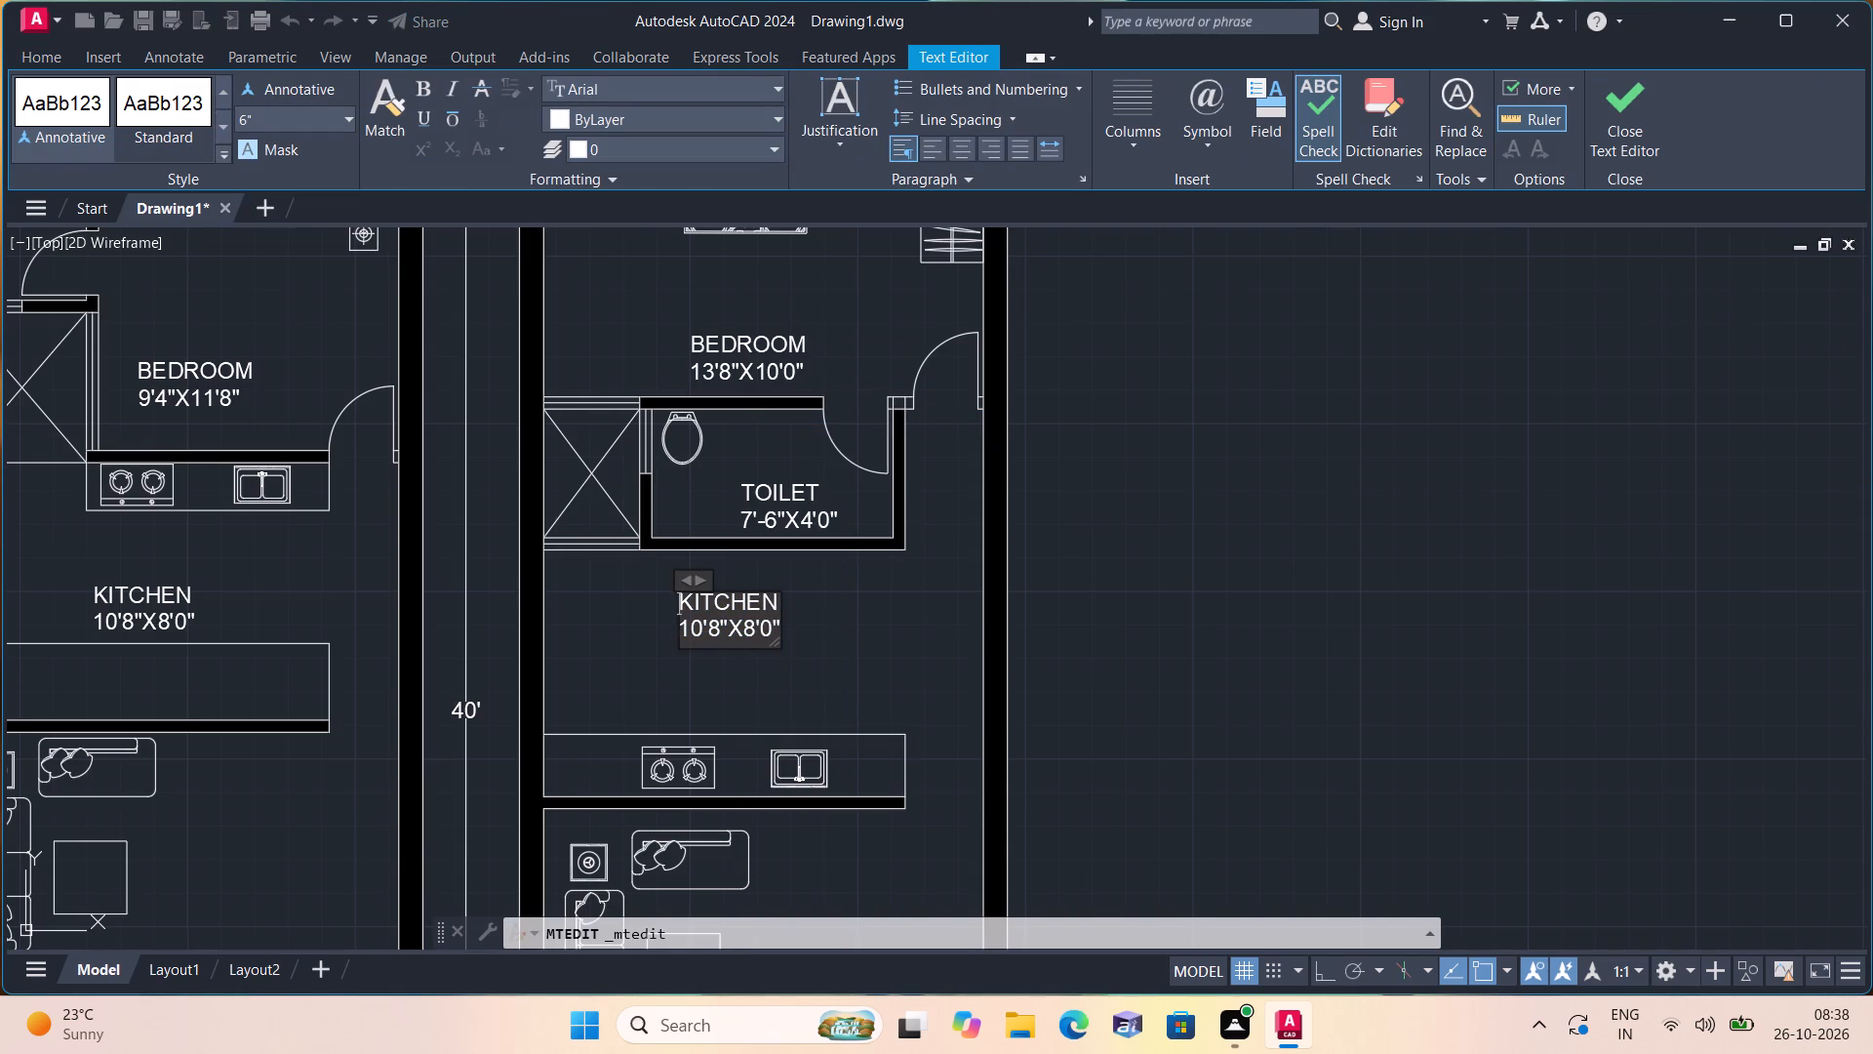
scroll(762, 638, up, 2)
click(787, 623)
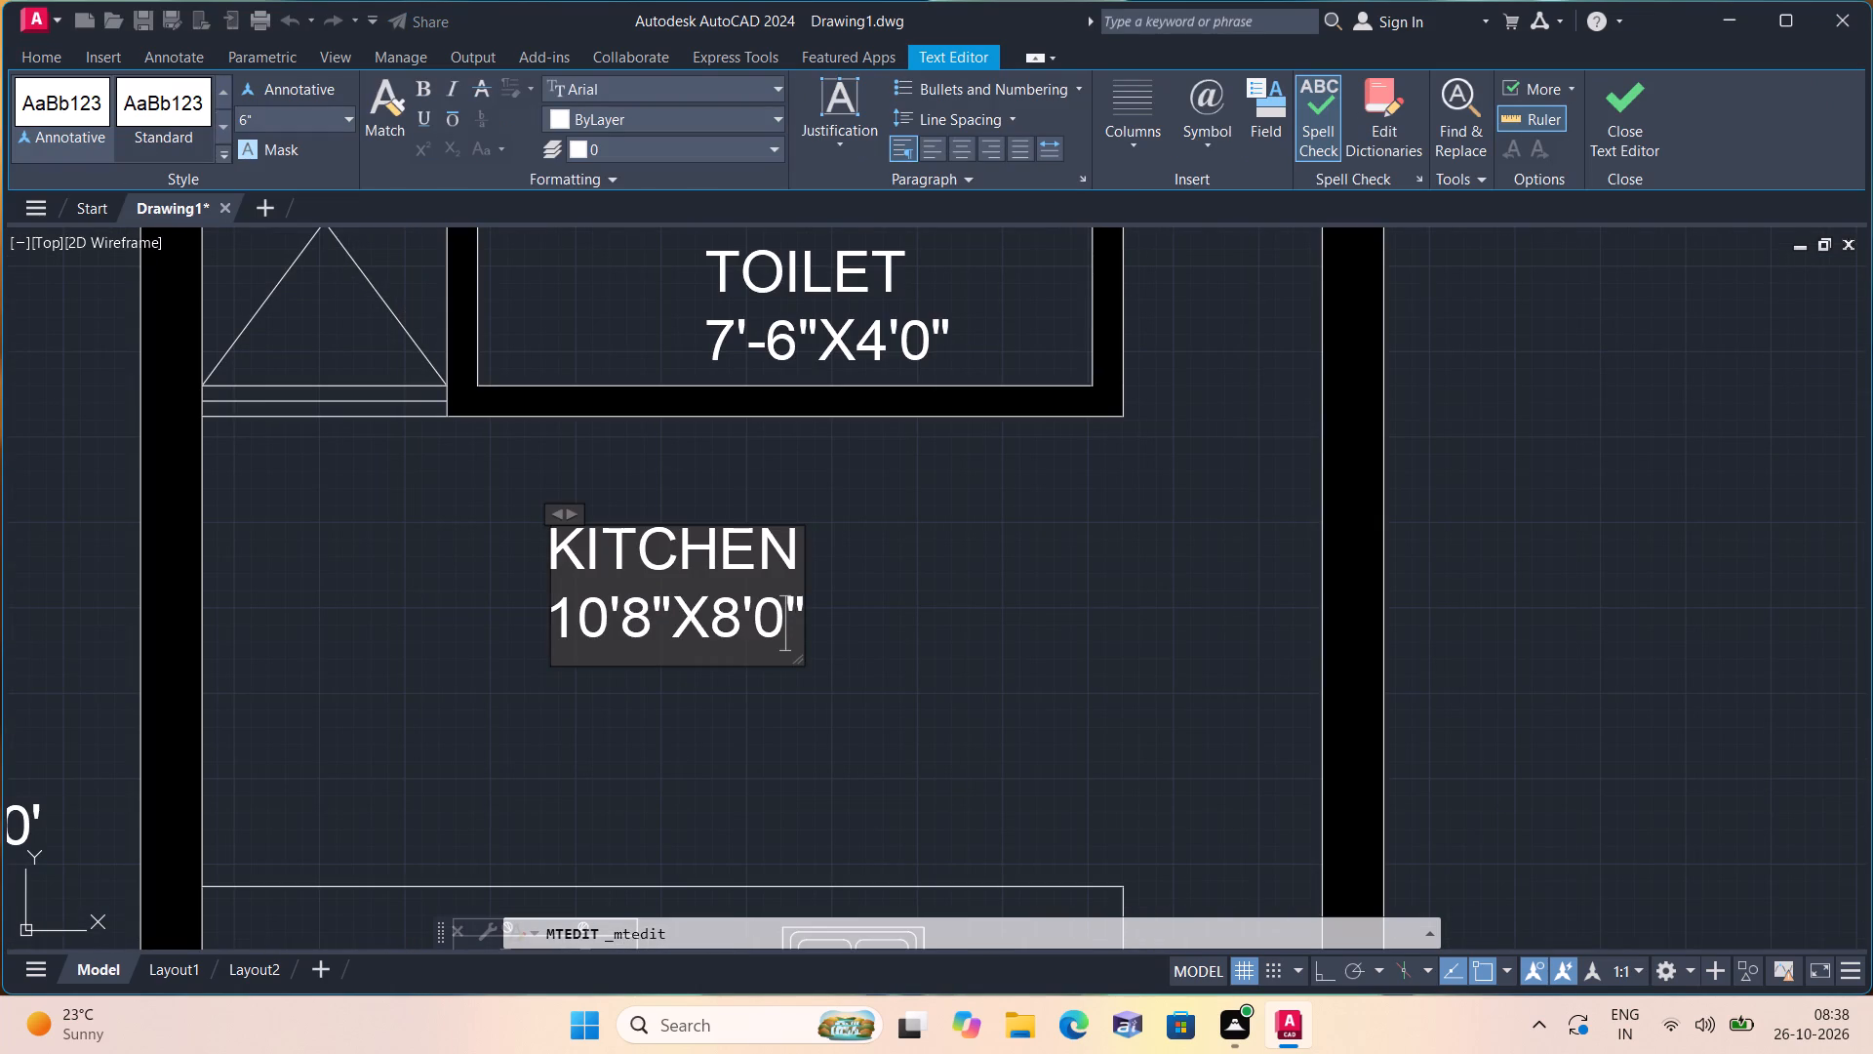
key(BackSpace)
key(BackSpace)
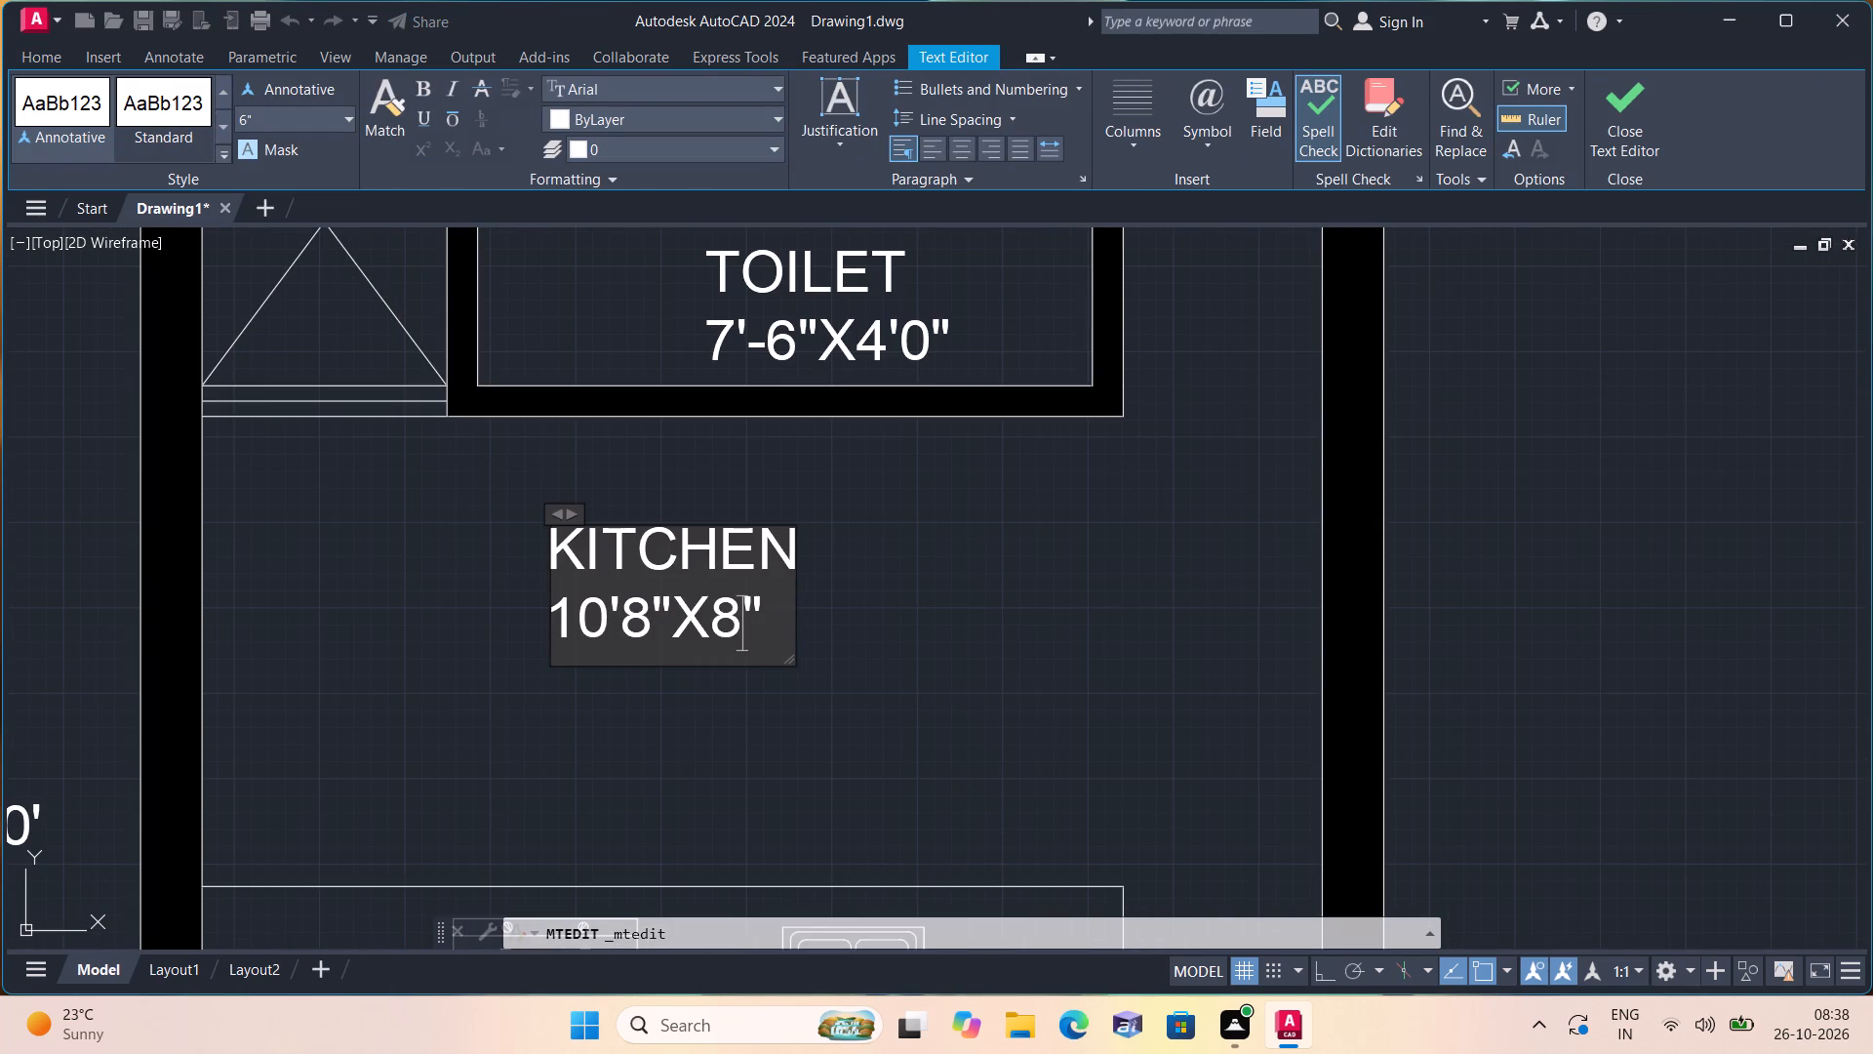
key(BackSpace)
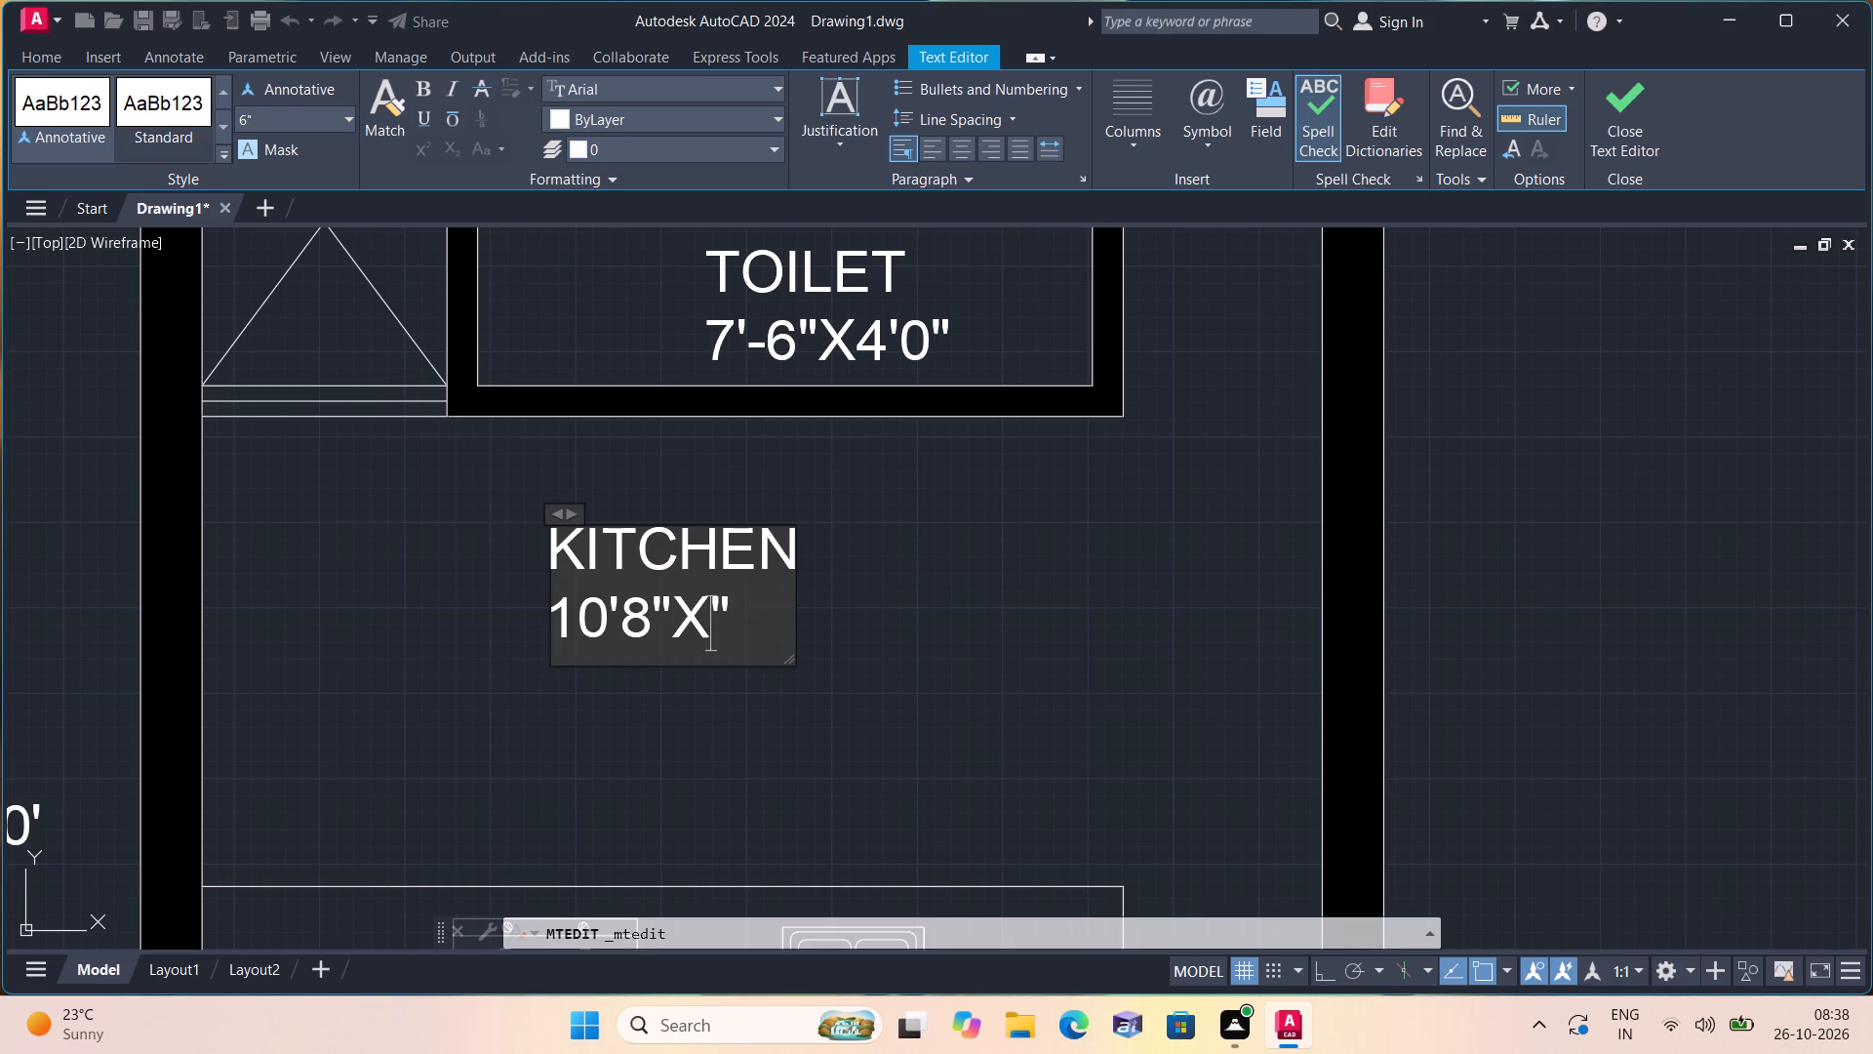
key(7)
text('8)
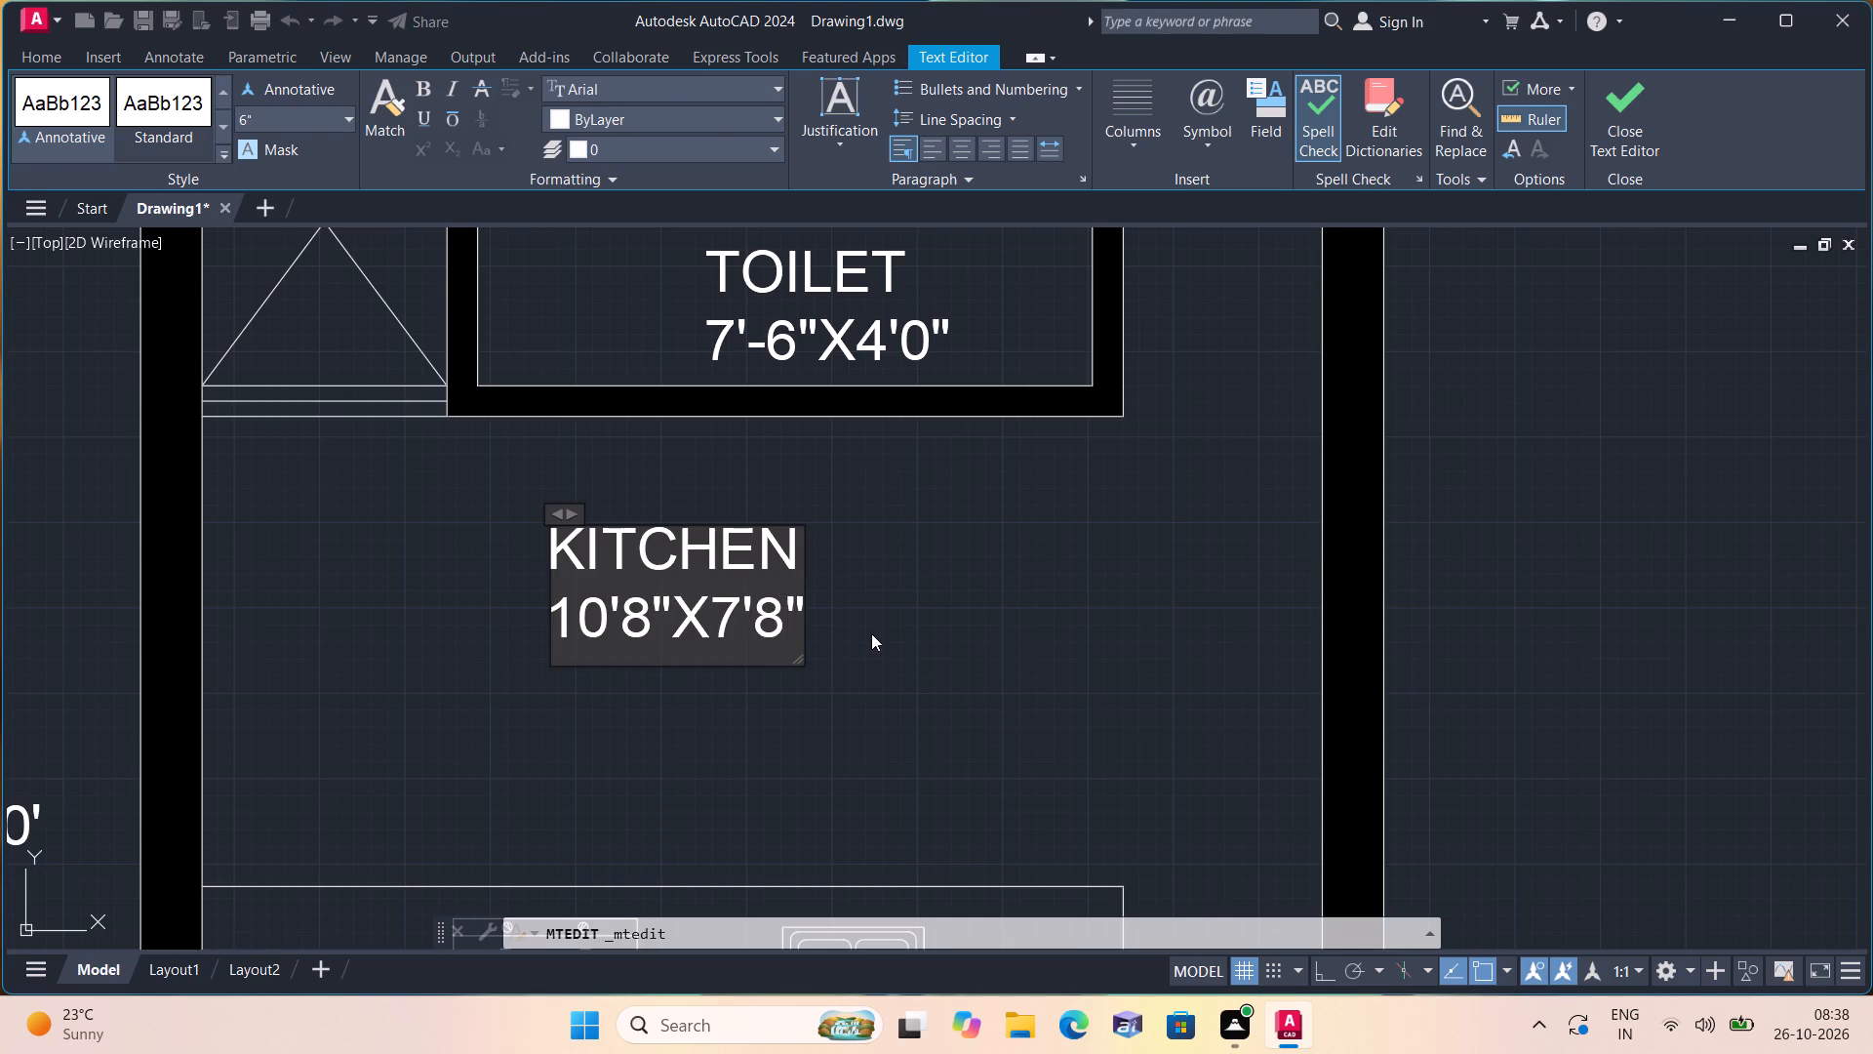
click(874, 631)
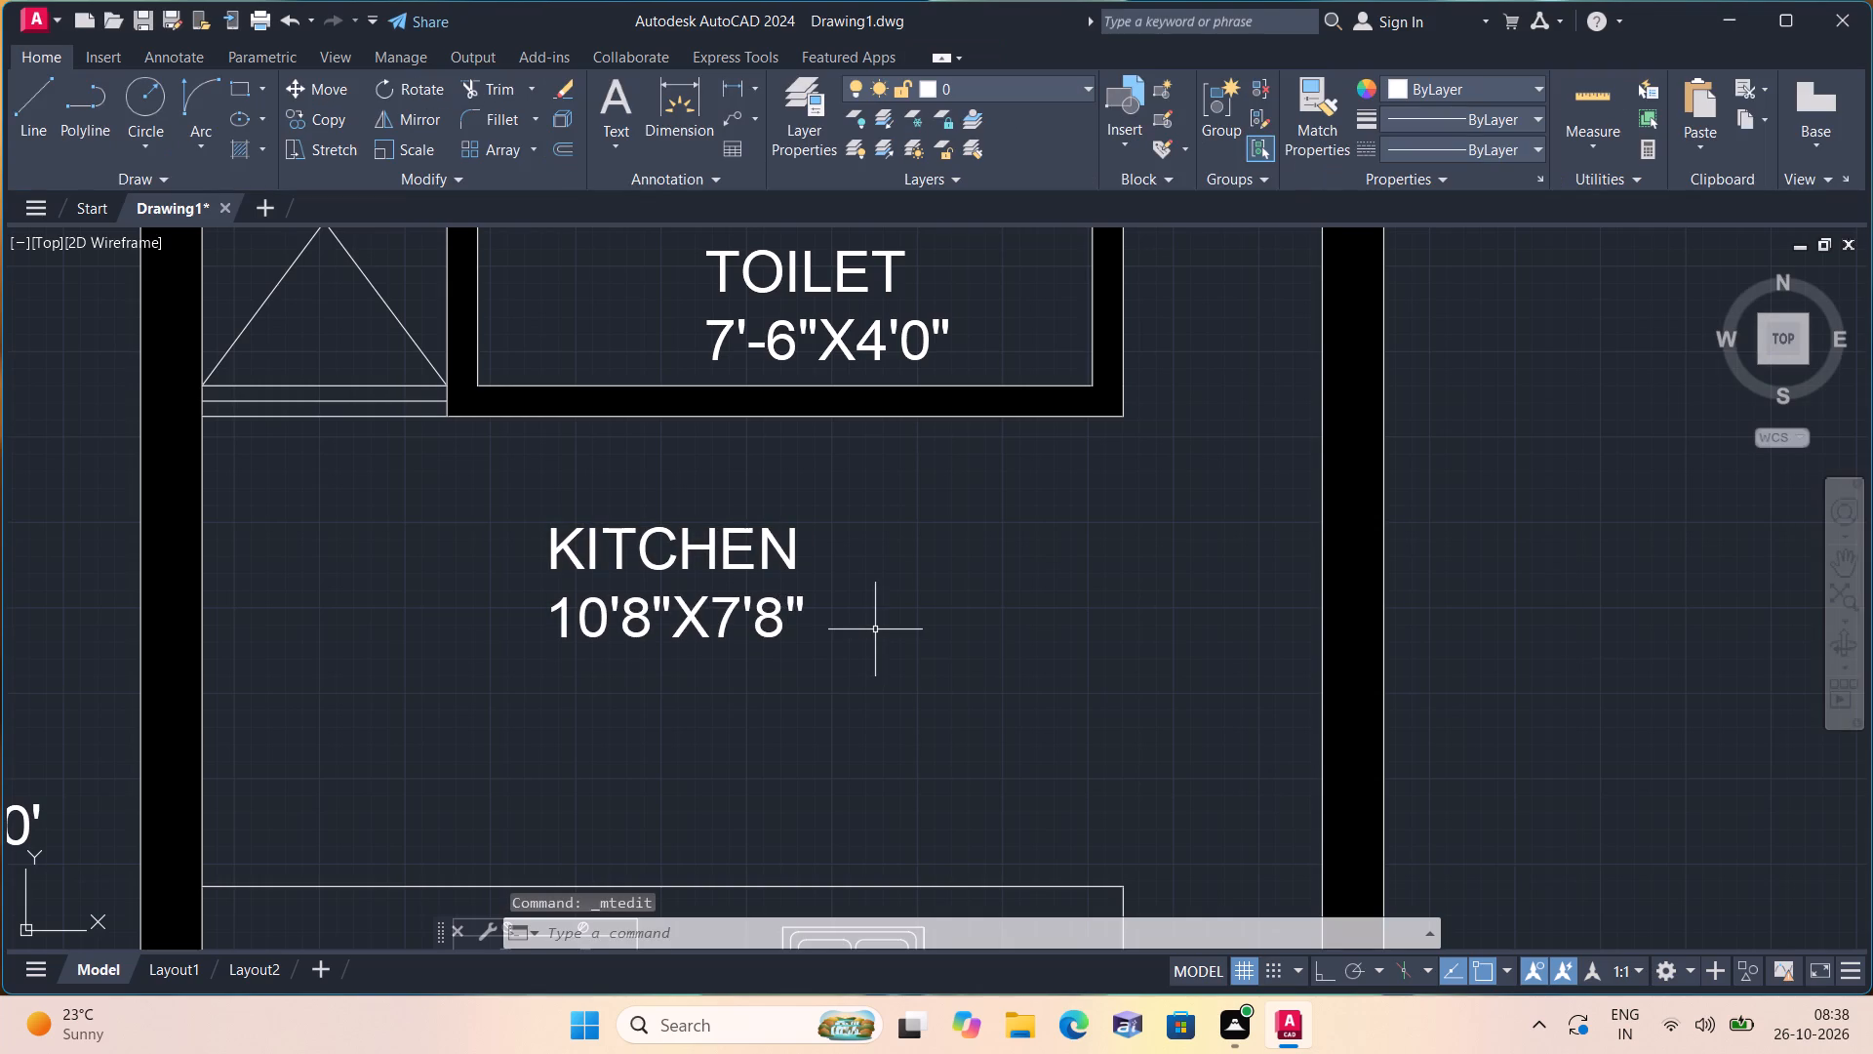
Add a horizontal linear dimension across the first-floor plan's full outer width, placed just above the bedroom's top wall.
scroll(875, 629, down, 1)
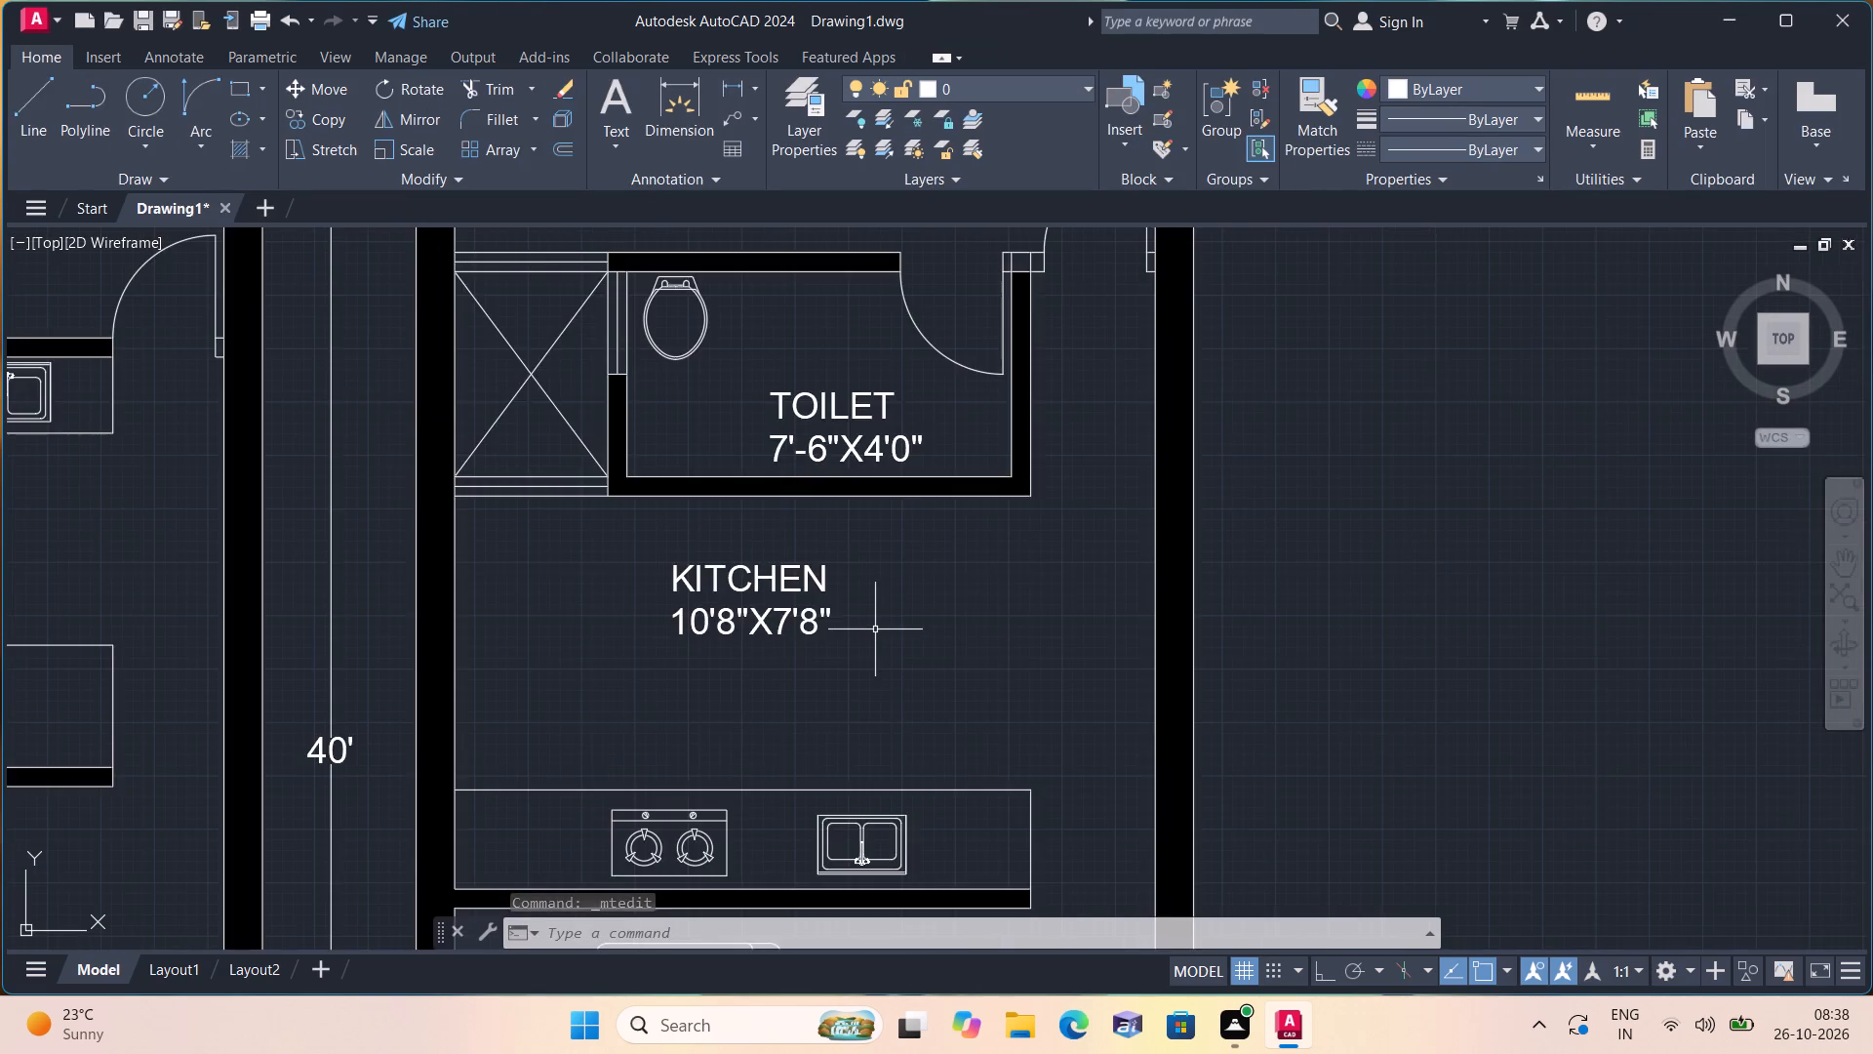
scroll(875, 629, down, 1)
middle_drag(875, 629, 856, 717)
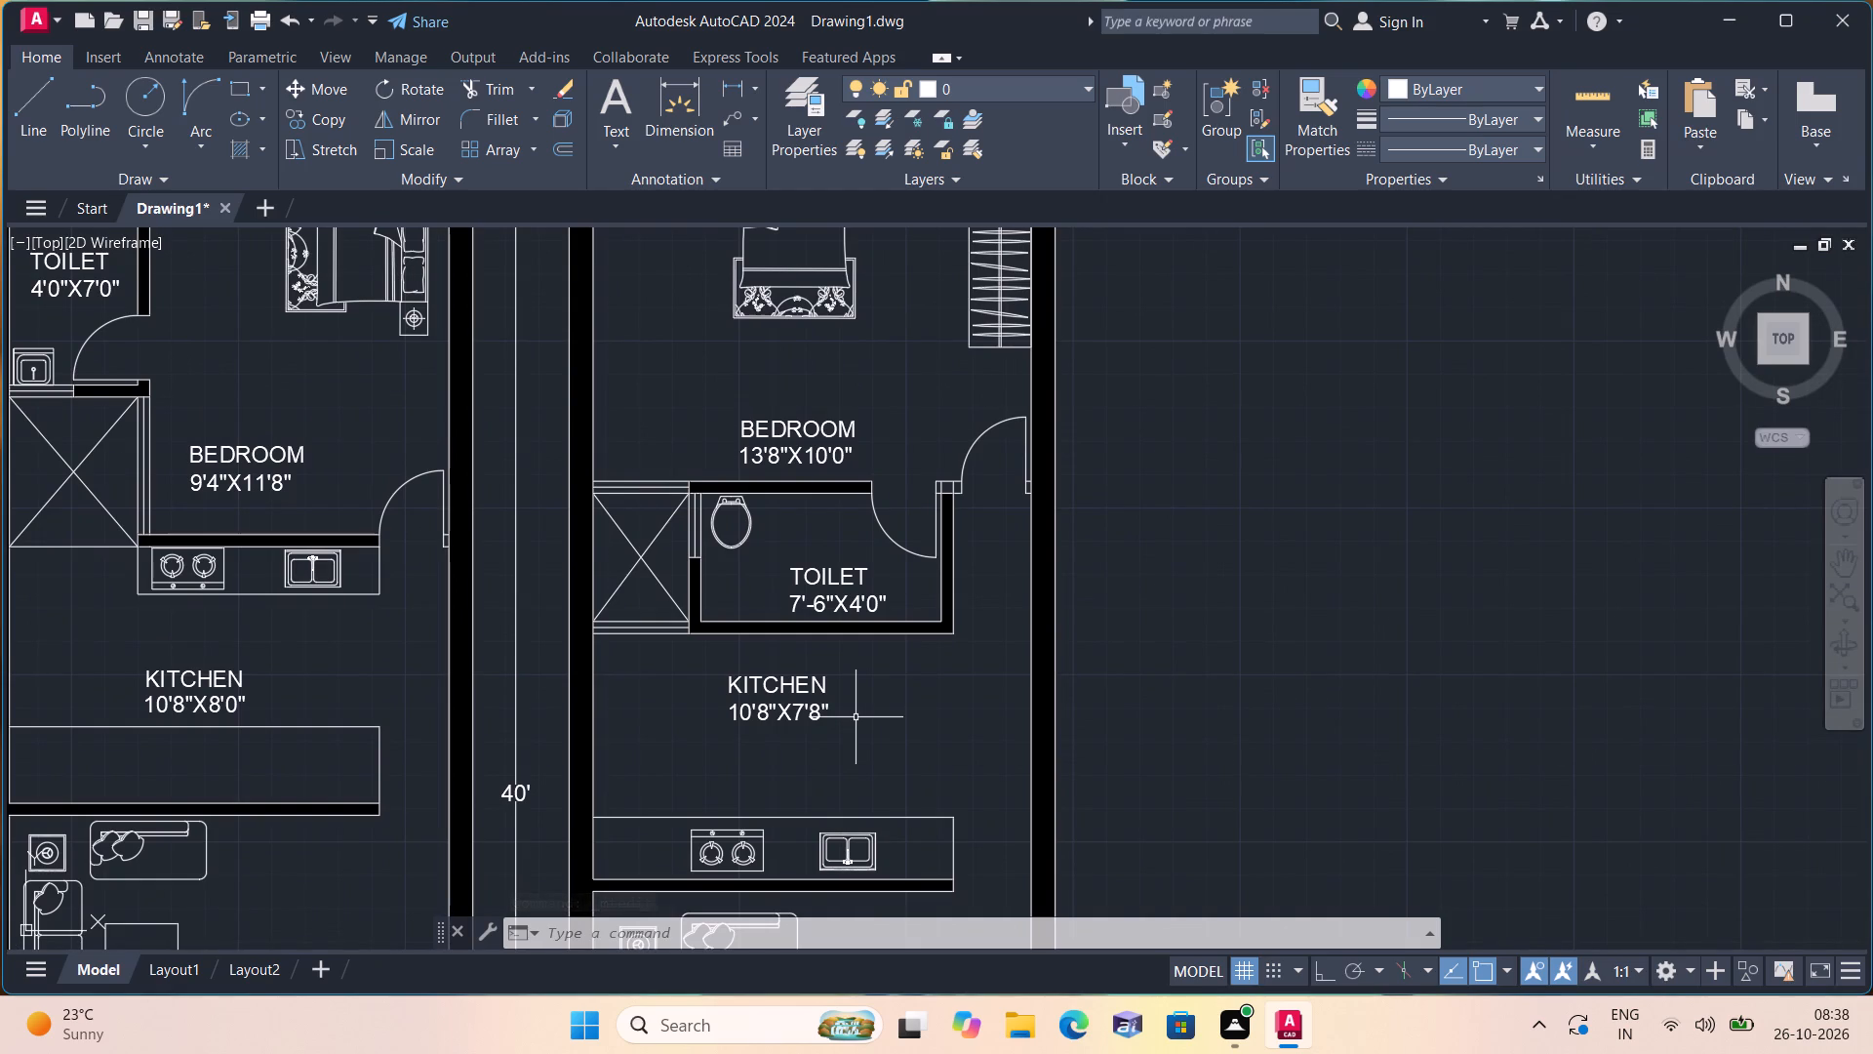
middle_drag(894, 733, 866, 602)
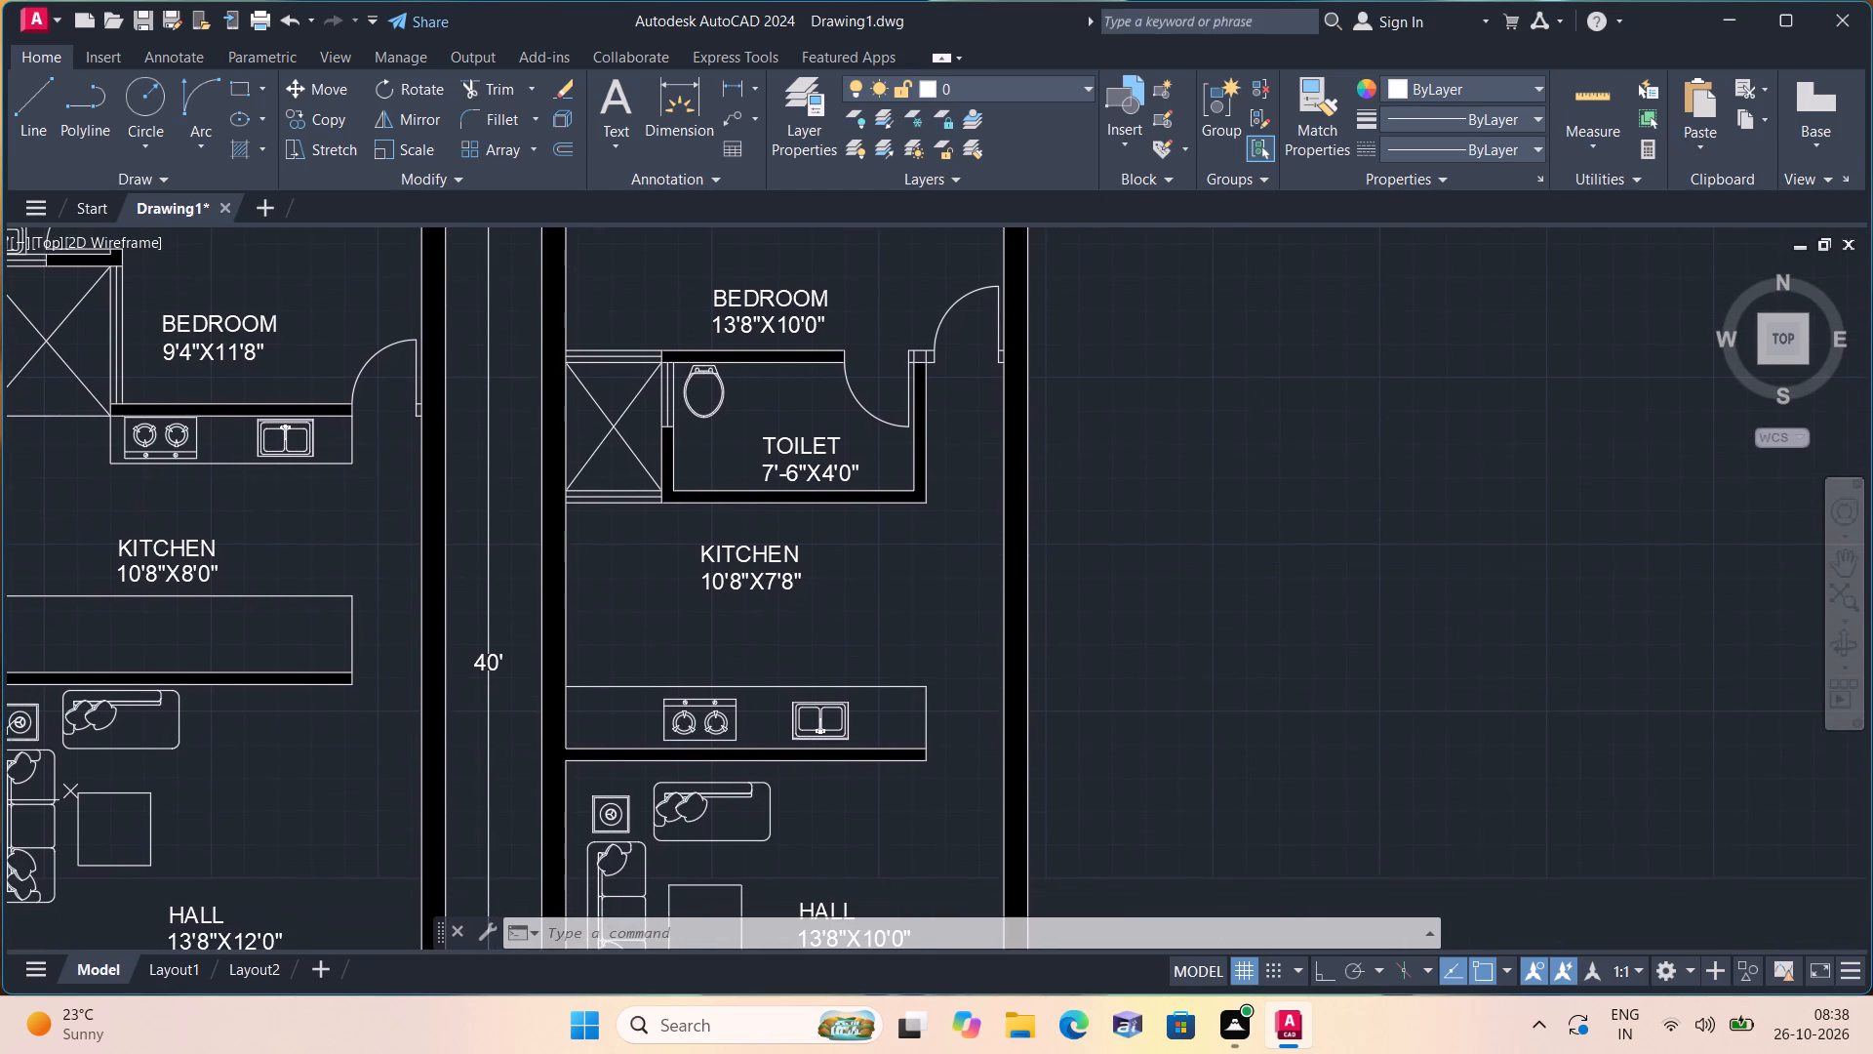
middle_drag(896, 841, 799, 563)
scroll(896, 841, down, 1)
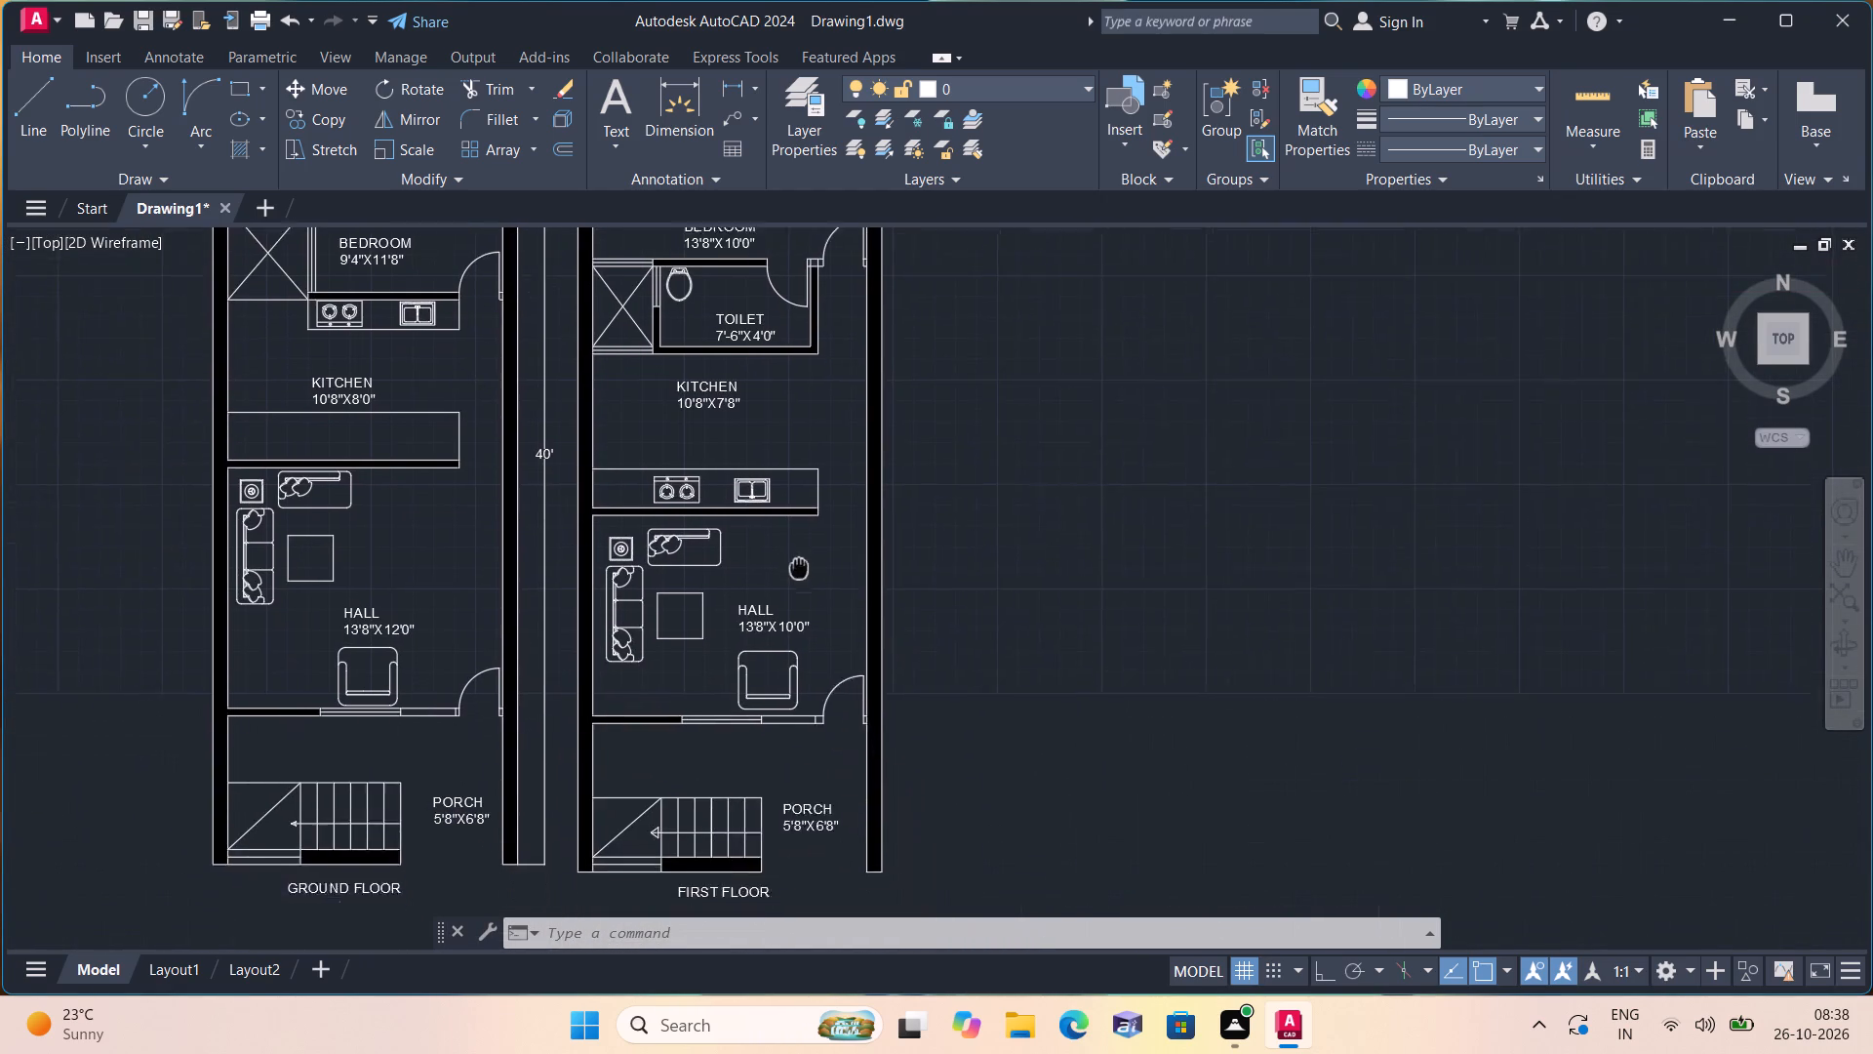
middle_drag(799, 563, 796, 536)
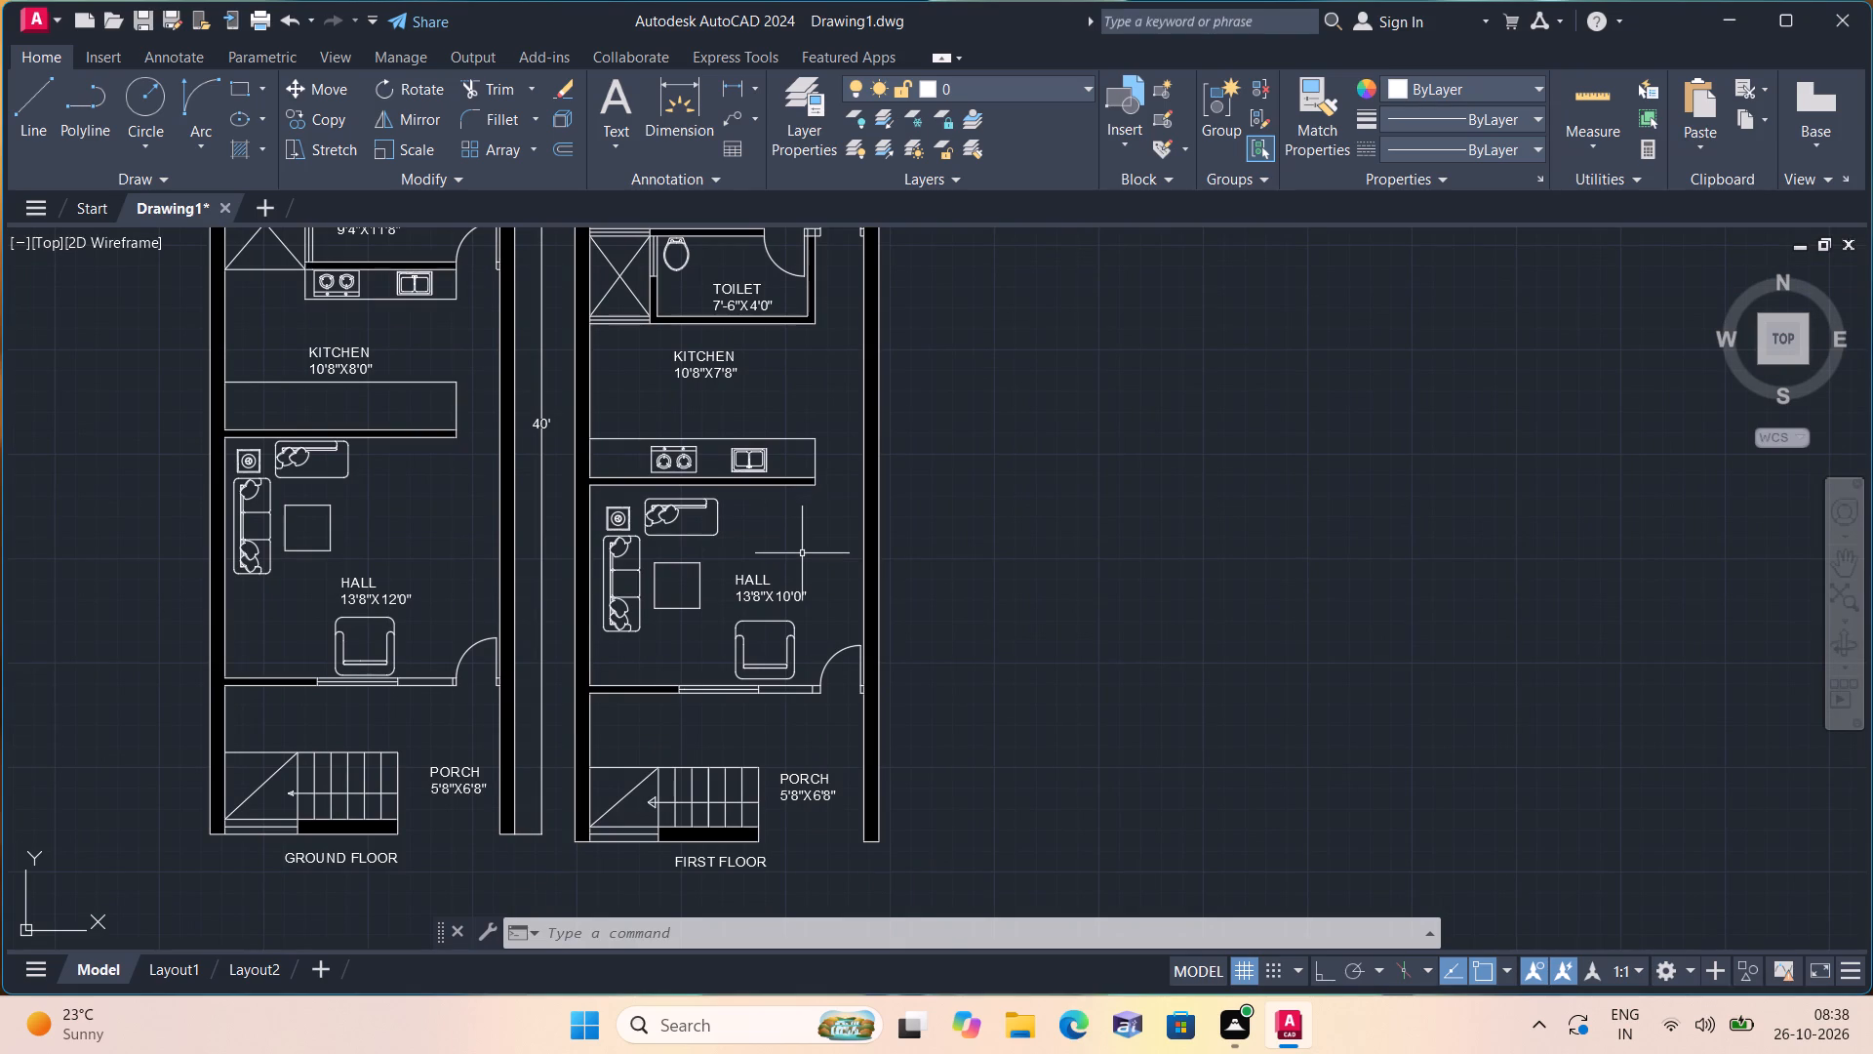
middle_drag(777, 521, 783, 598)
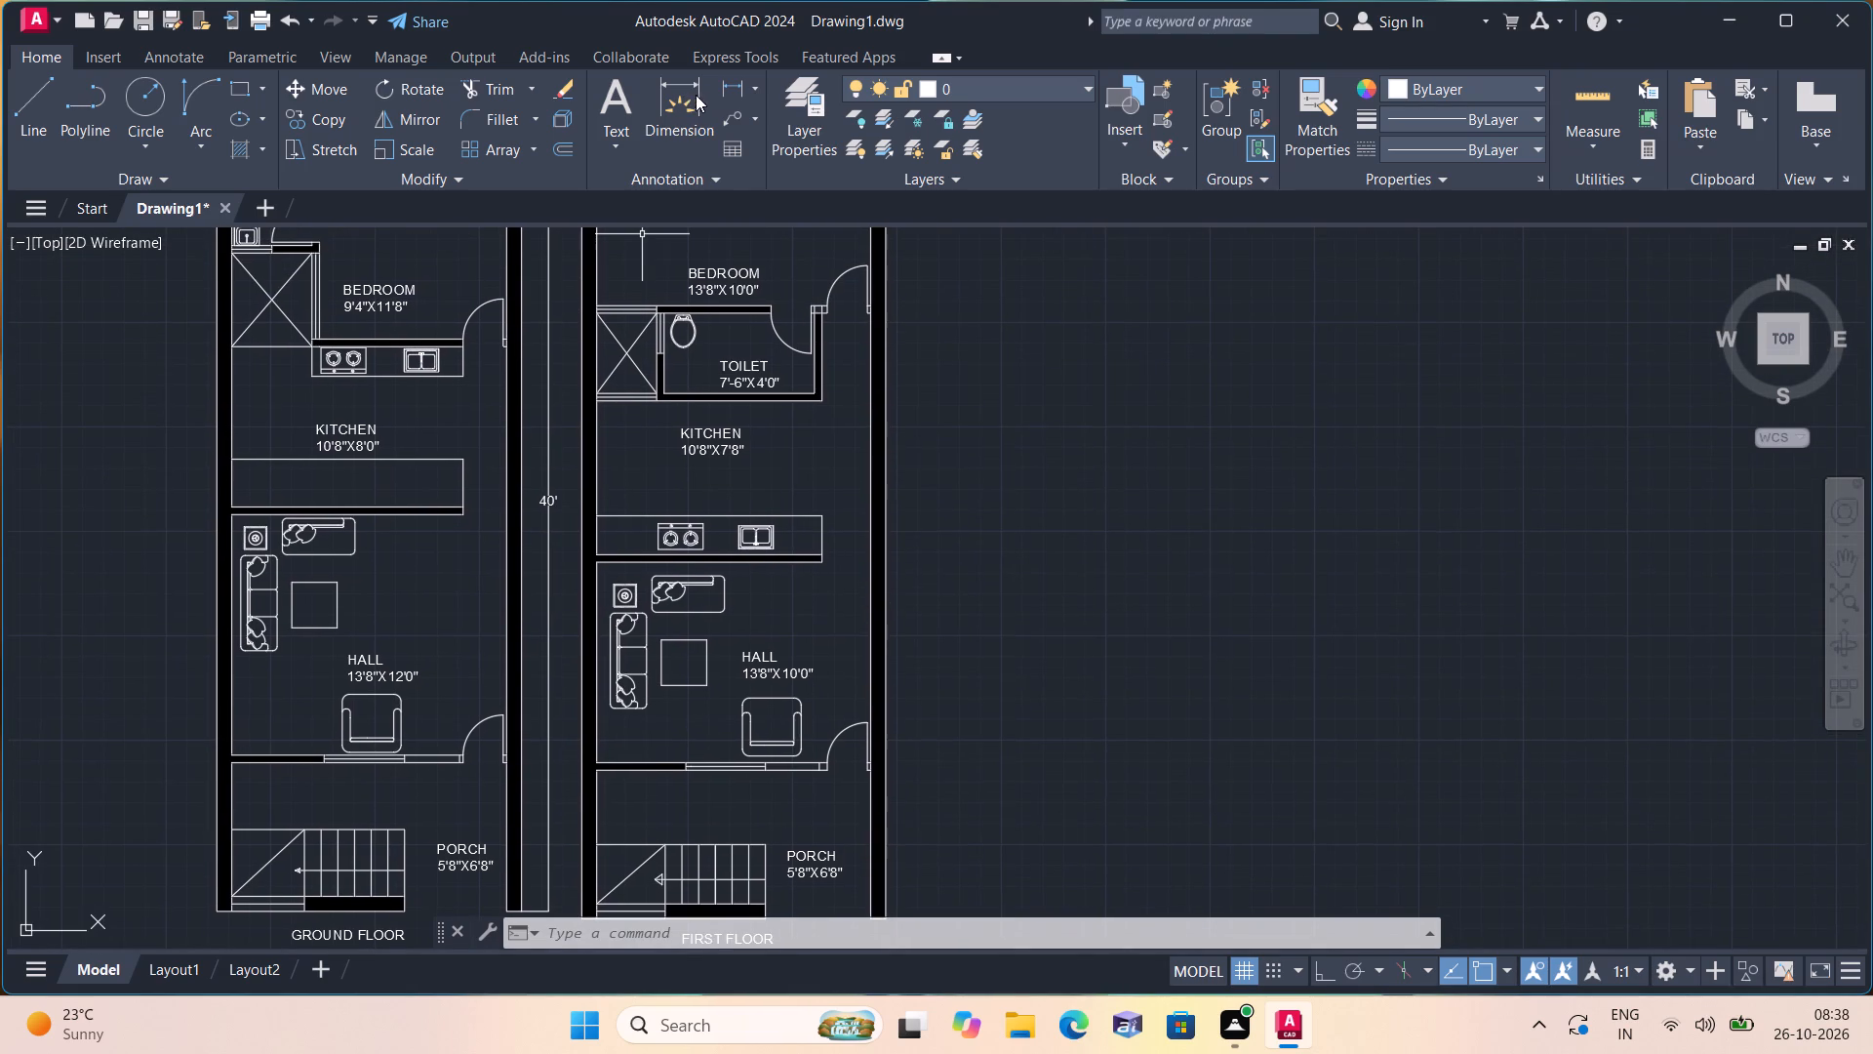
click(735, 83)
middle_drag(730, 367, 692, 672)
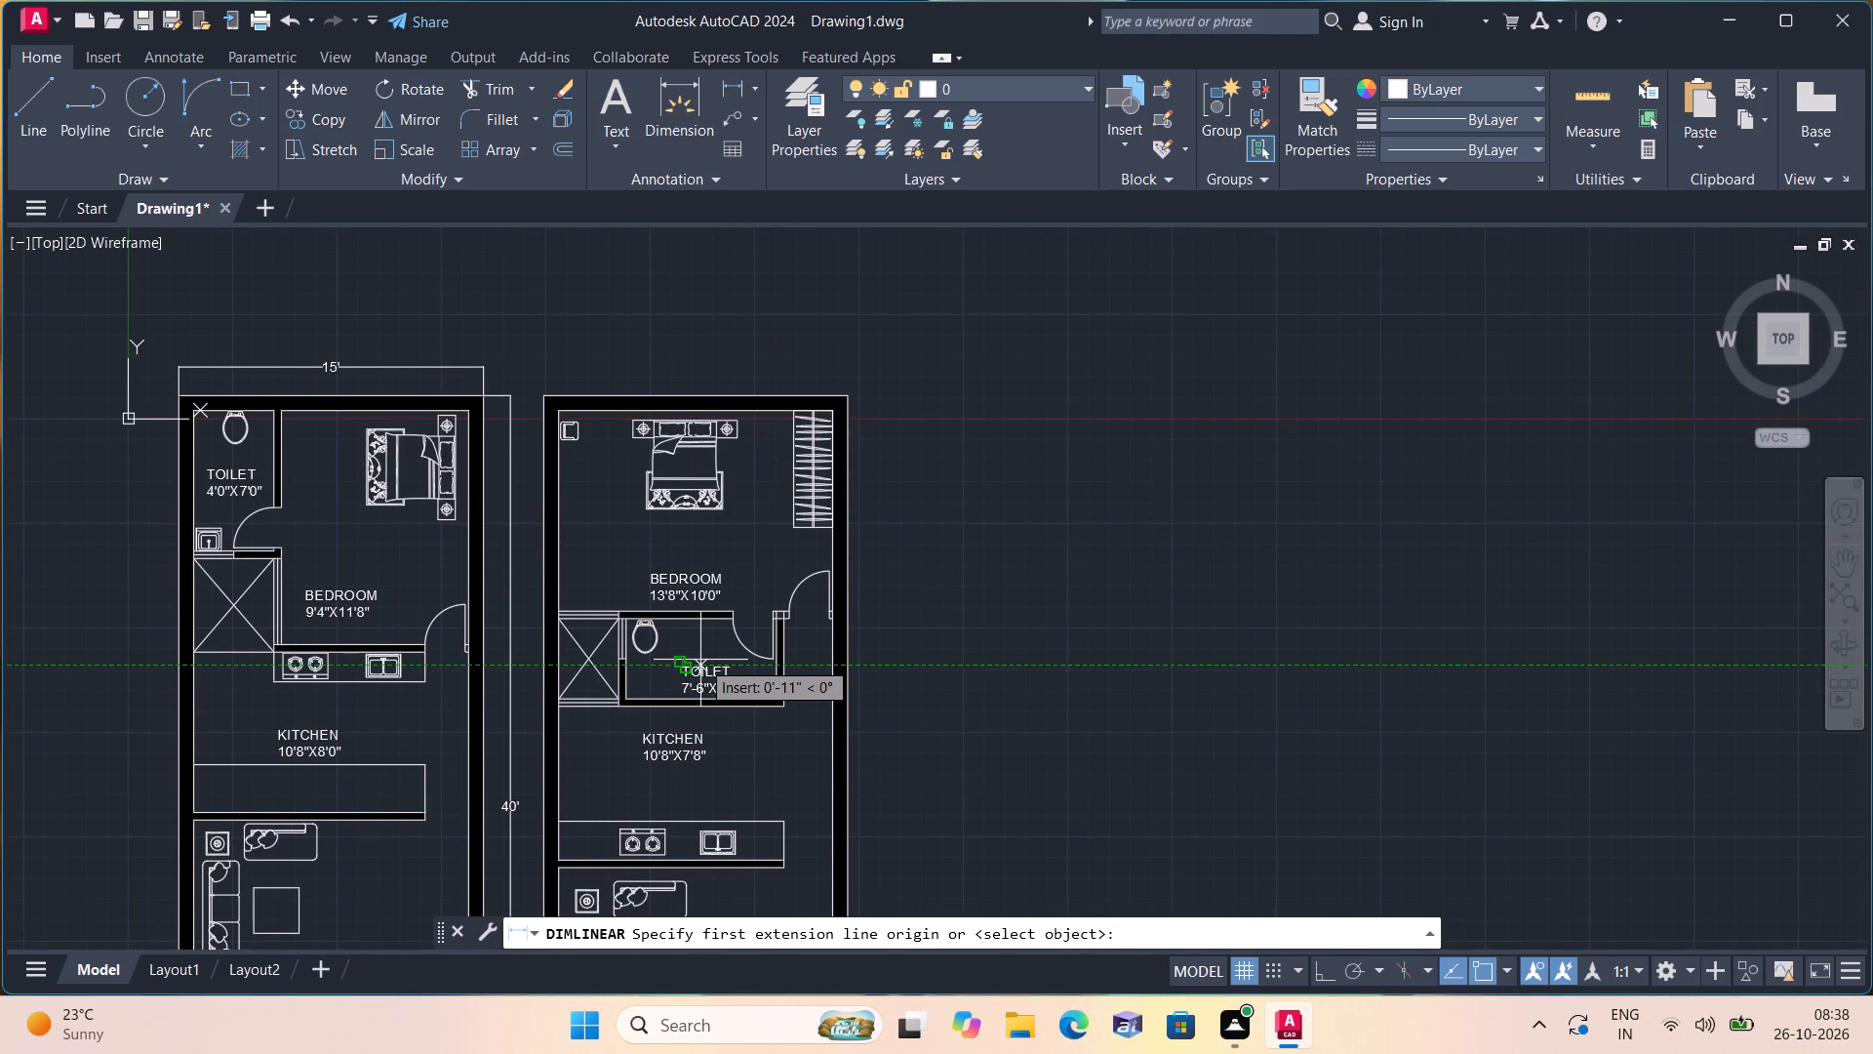
scroll(532, 491, up, 1)
click(542, 340)
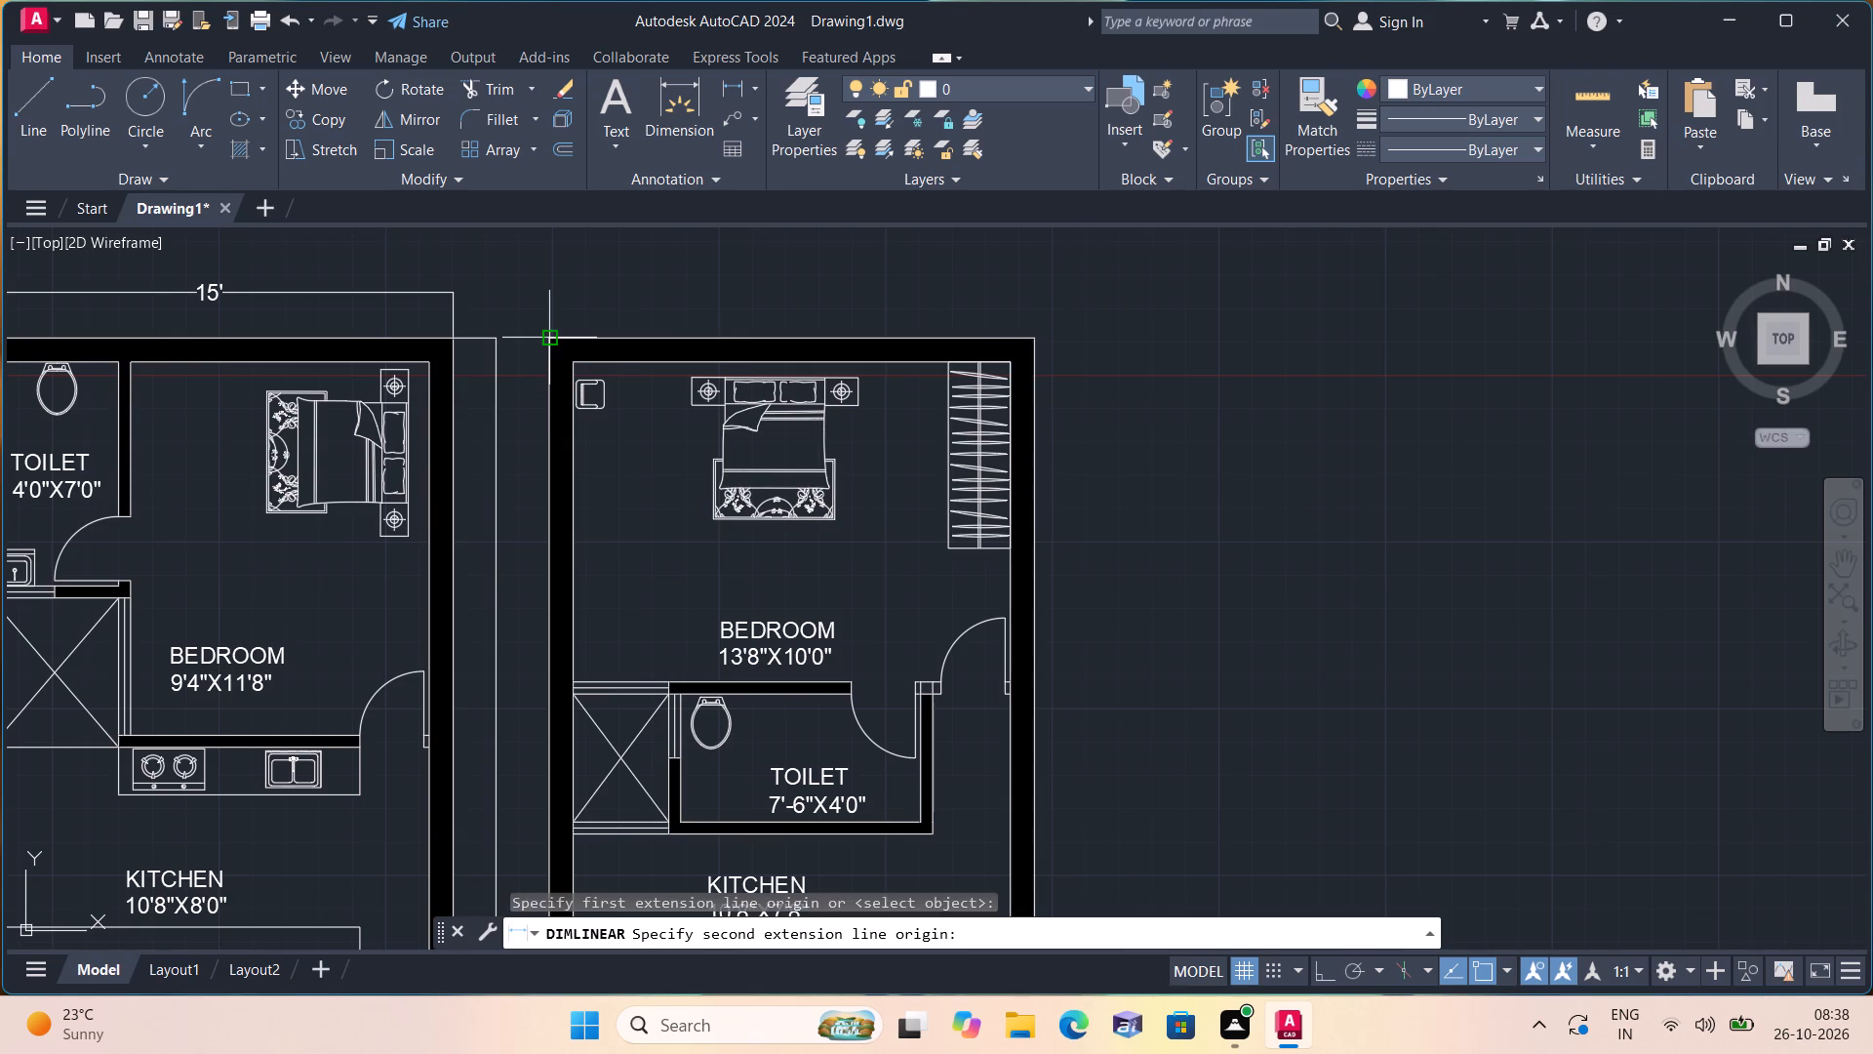
click(1036, 336)
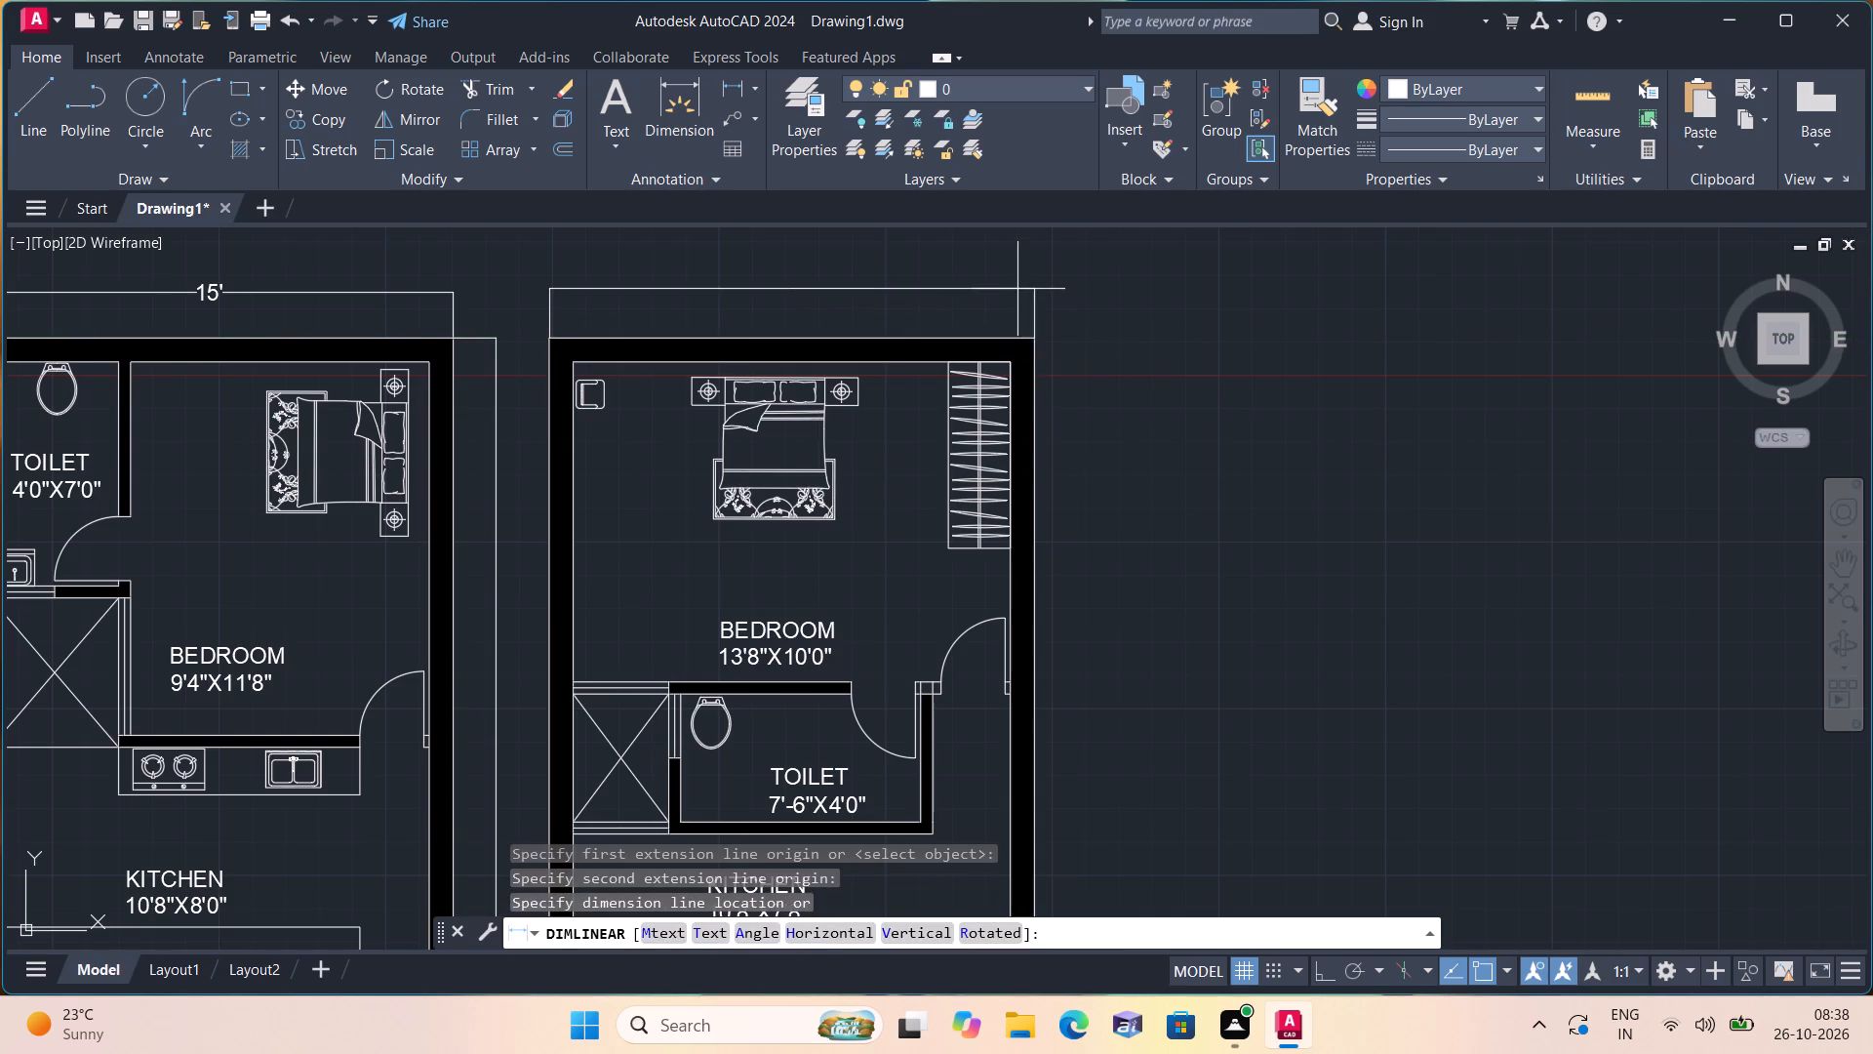
click(1017, 289)
Add a vertical linear dimension along the first-floor plan's full outer length, placed outside the wall farthest from the ground-floor plan.
click(729, 87)
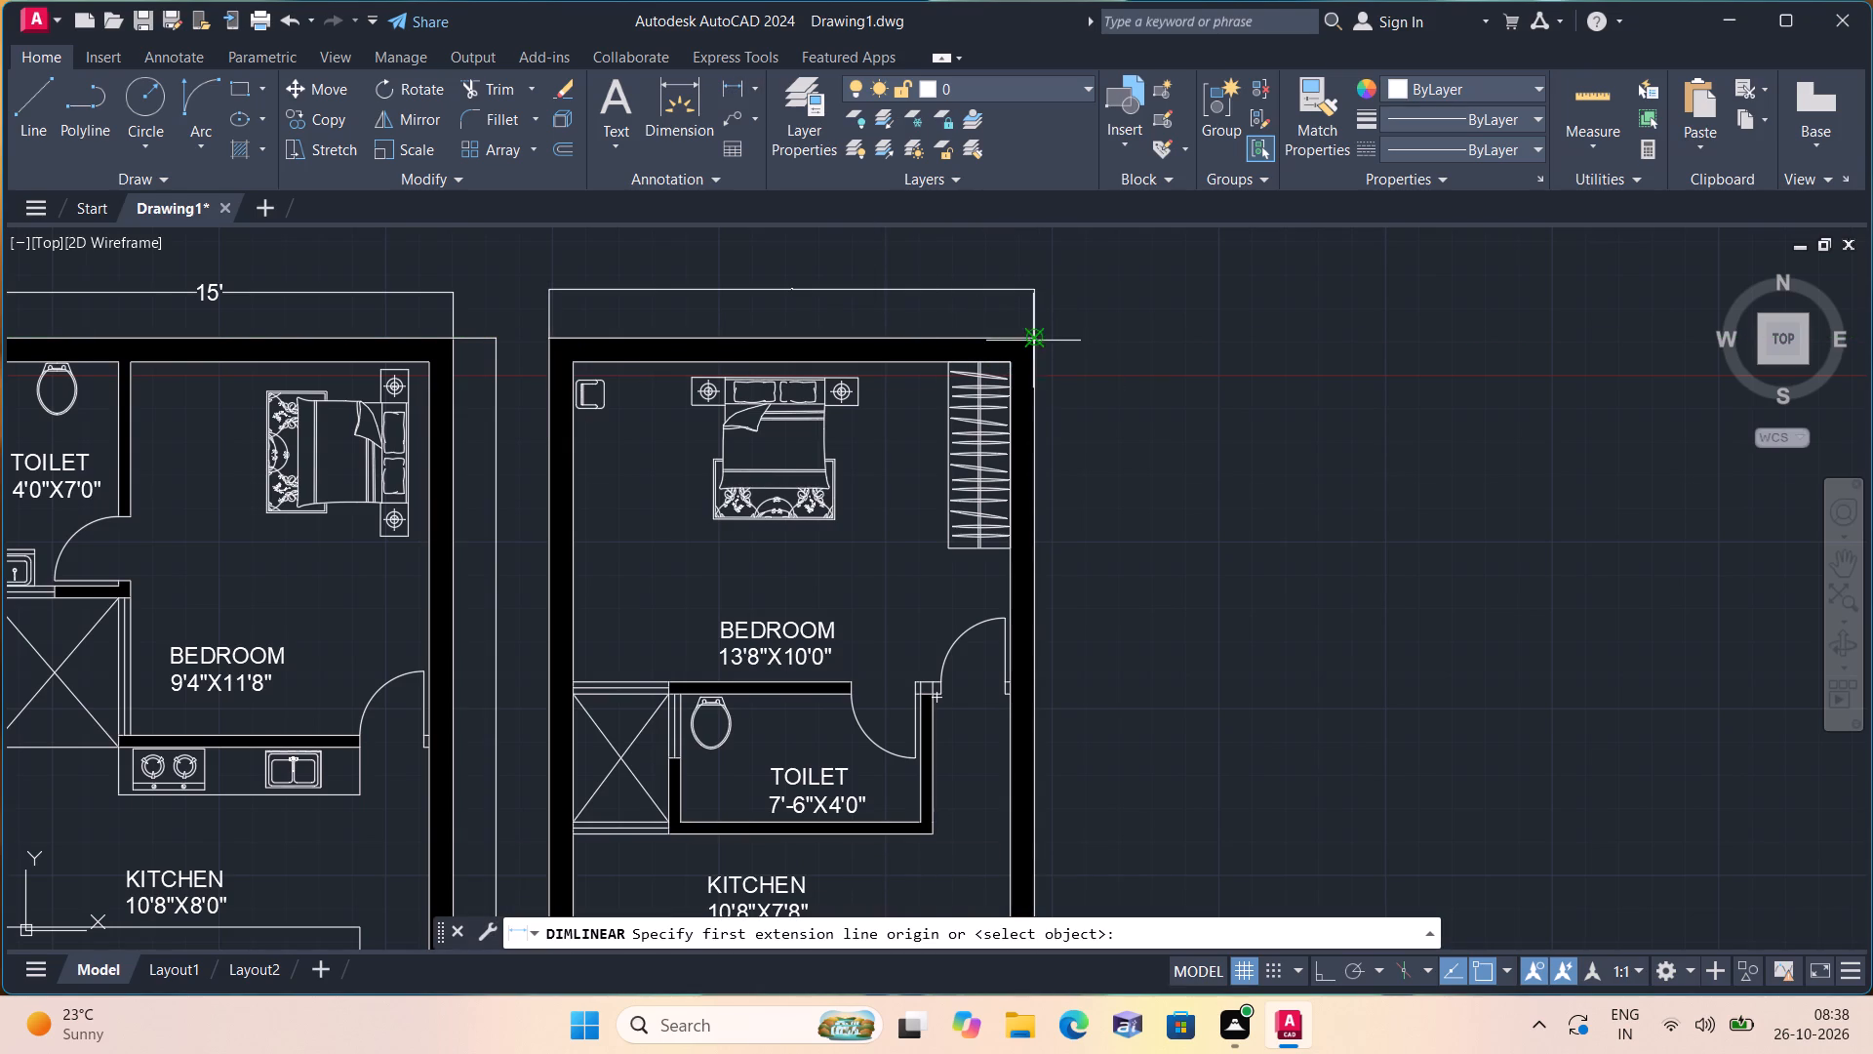
click(1042, 336)
middle_drag(1191, 668, 979, 401)
scroll(1174, 660, down, 1)
middle_drag(906, 762, 887, 471)
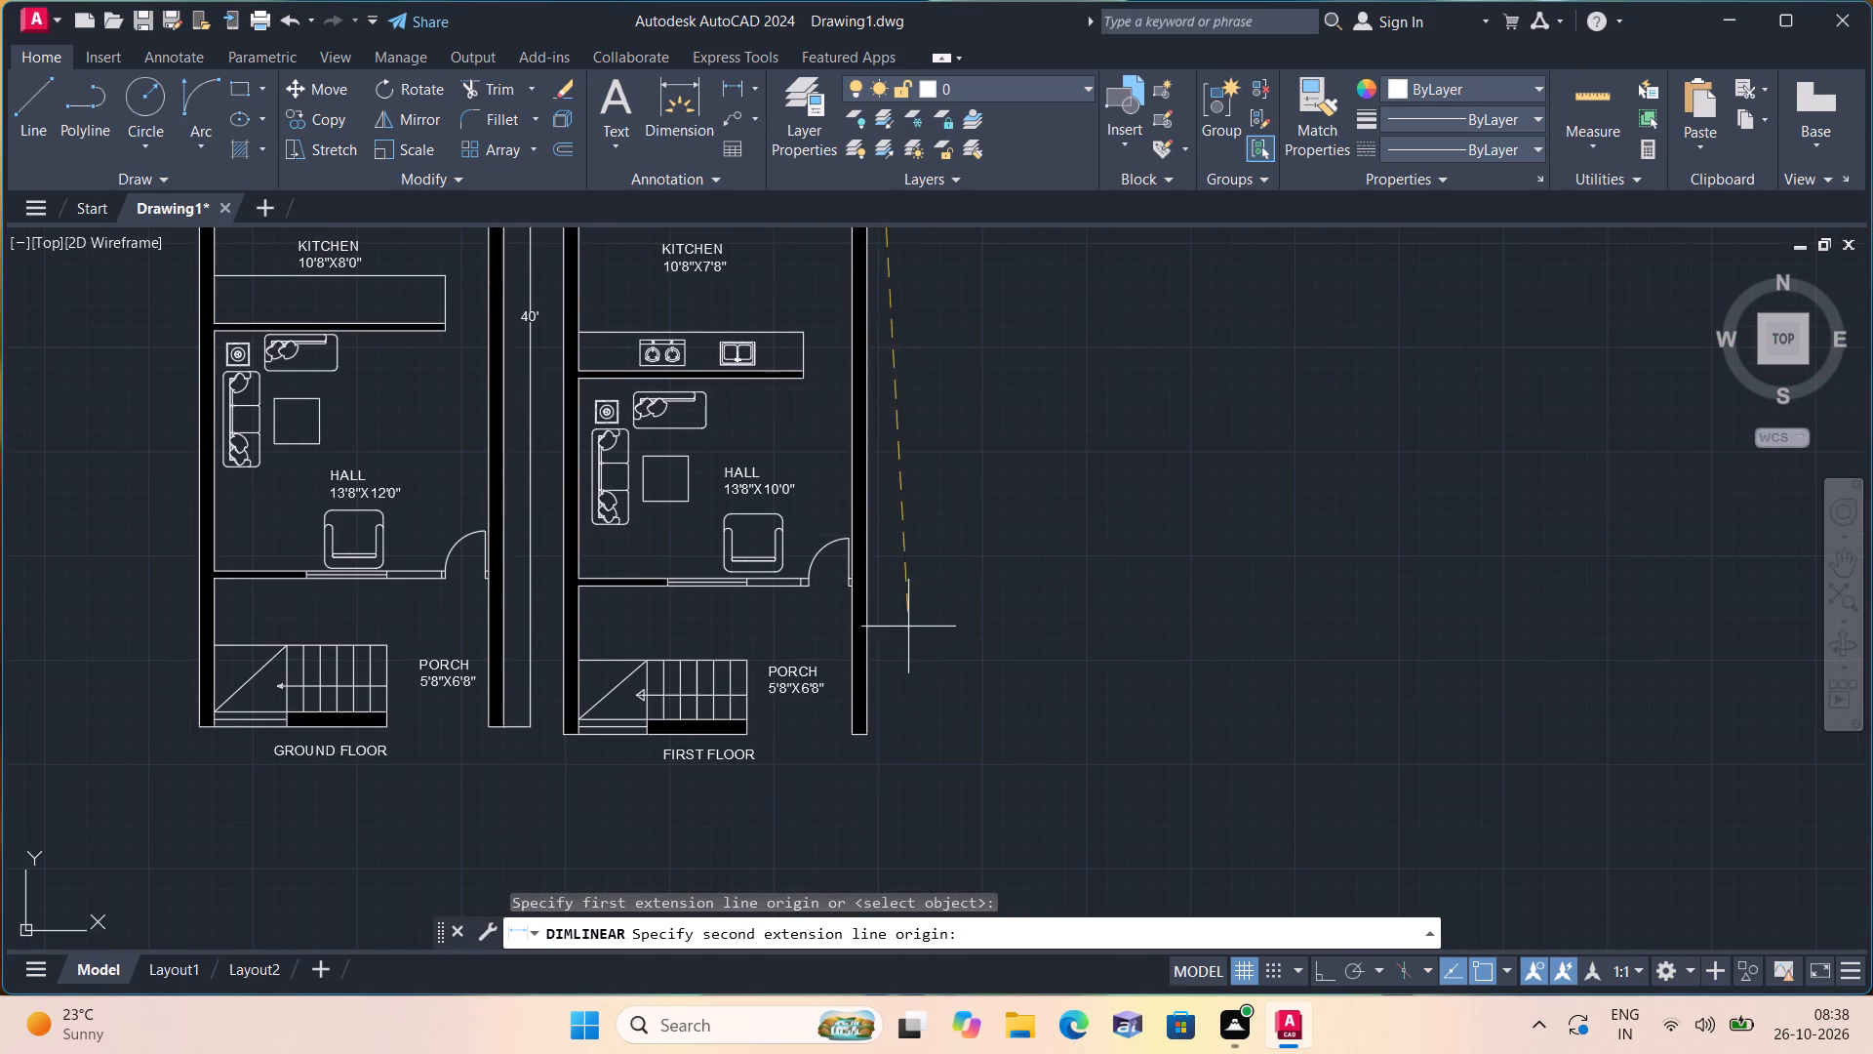
click(868, 733)
click(938, 715)
Select all dimensions similar to the new vertical one and set their text height to 6".
drag(996, 758, 988, 743)
click(917, 643)
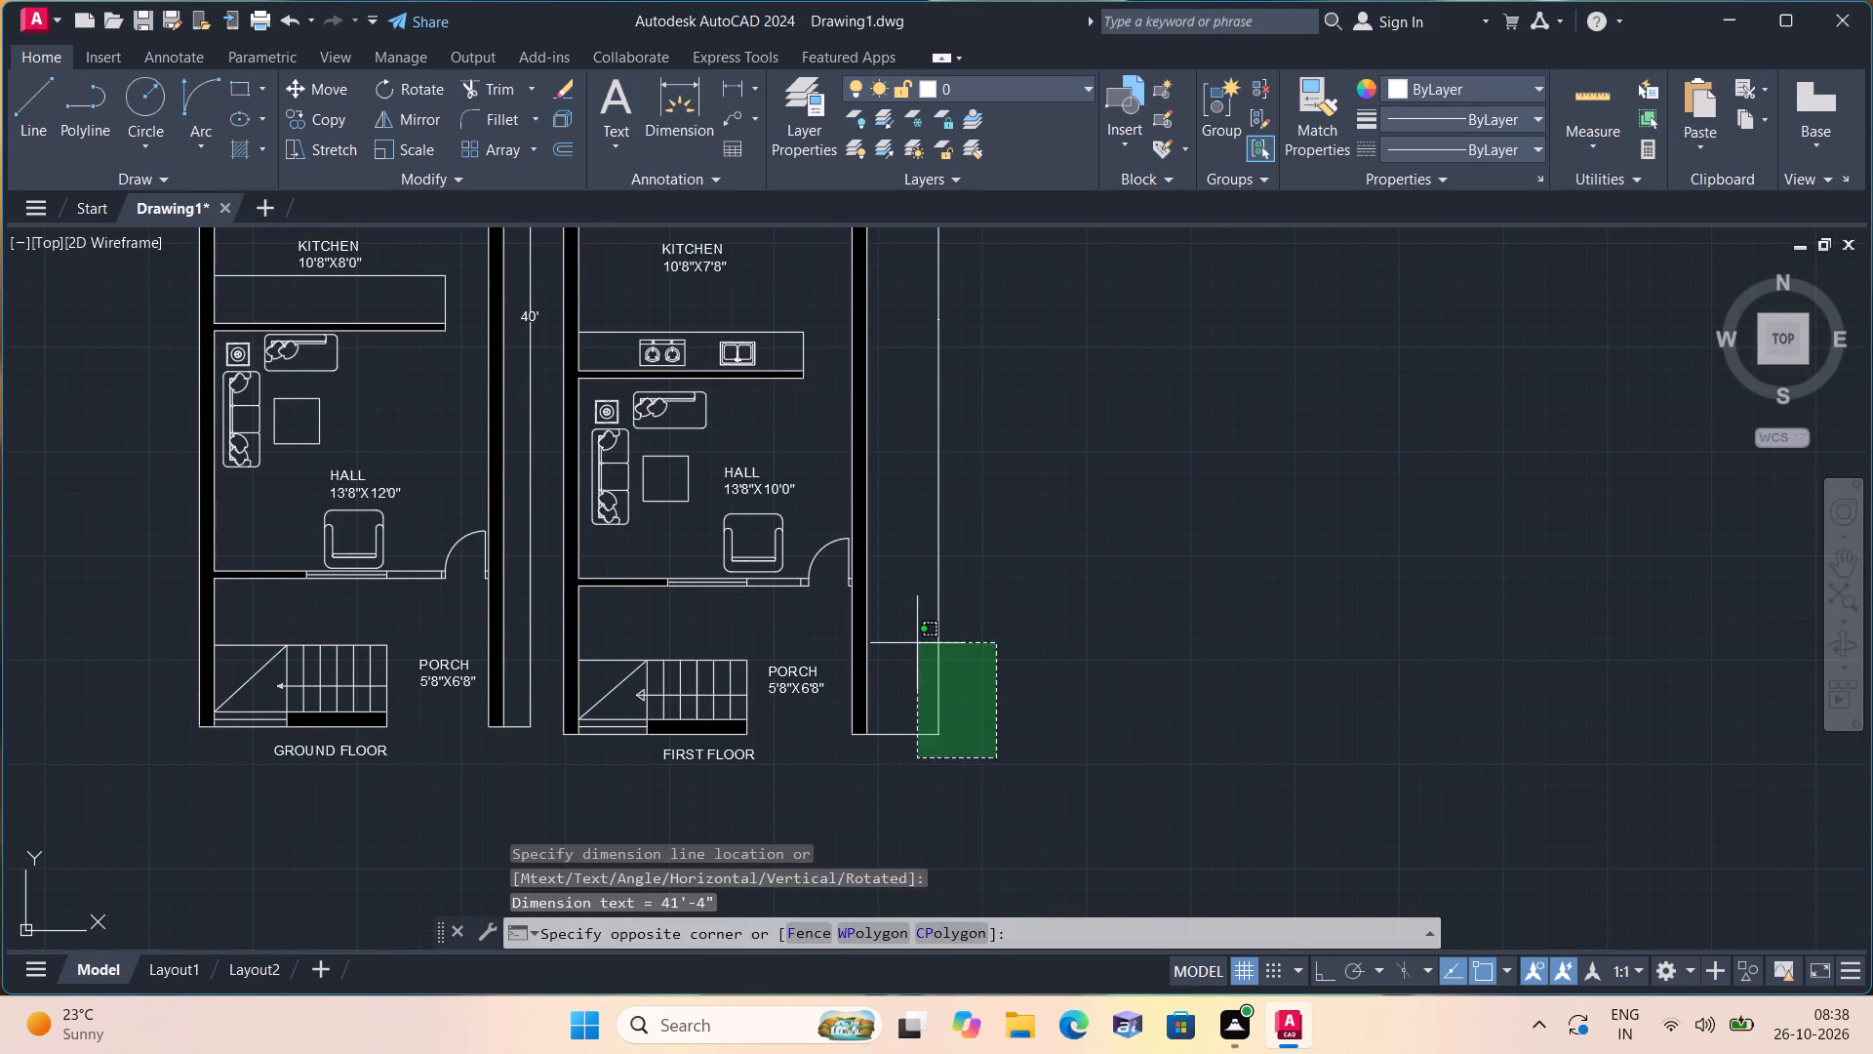
right_click(917, 643)
click(978, 764)
right_click(1009, 725)
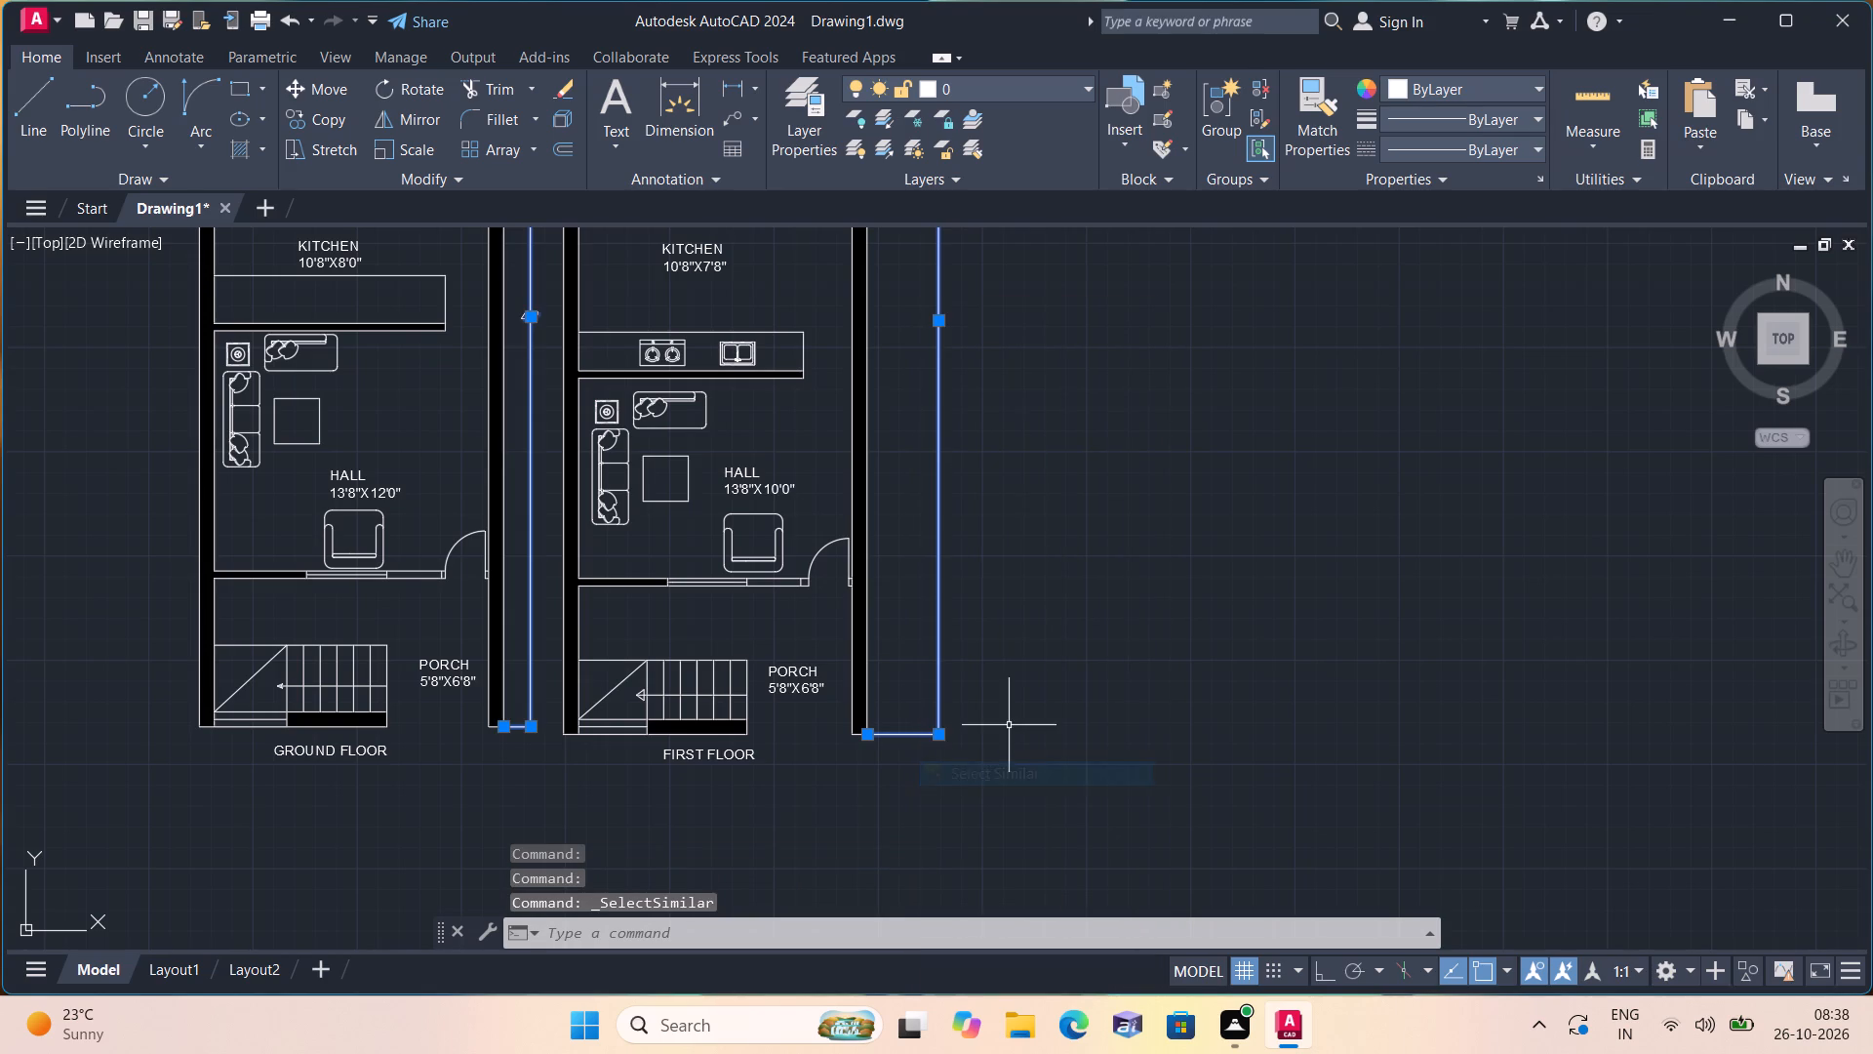
click(1055, 687)
scroll(115, 478, down, 2)
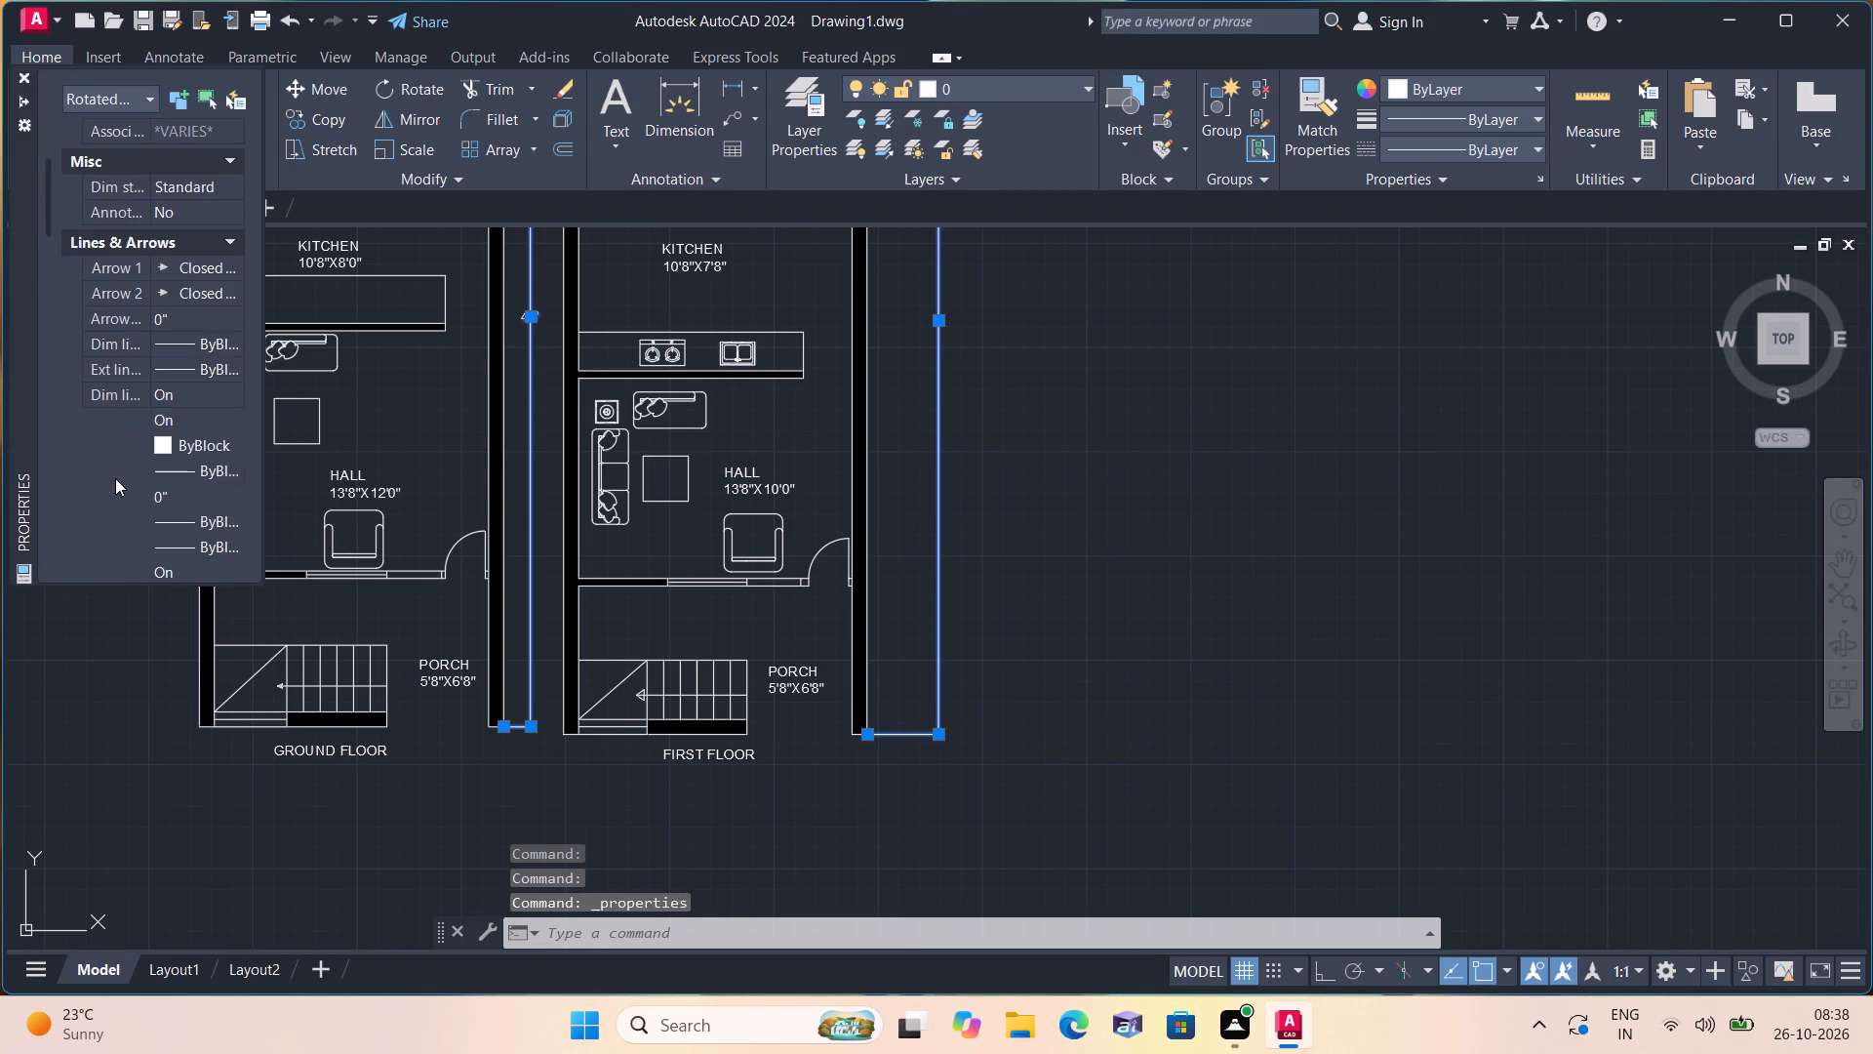
scroll(133, 505, down, 2)
scroll(181, 362, down, 1)
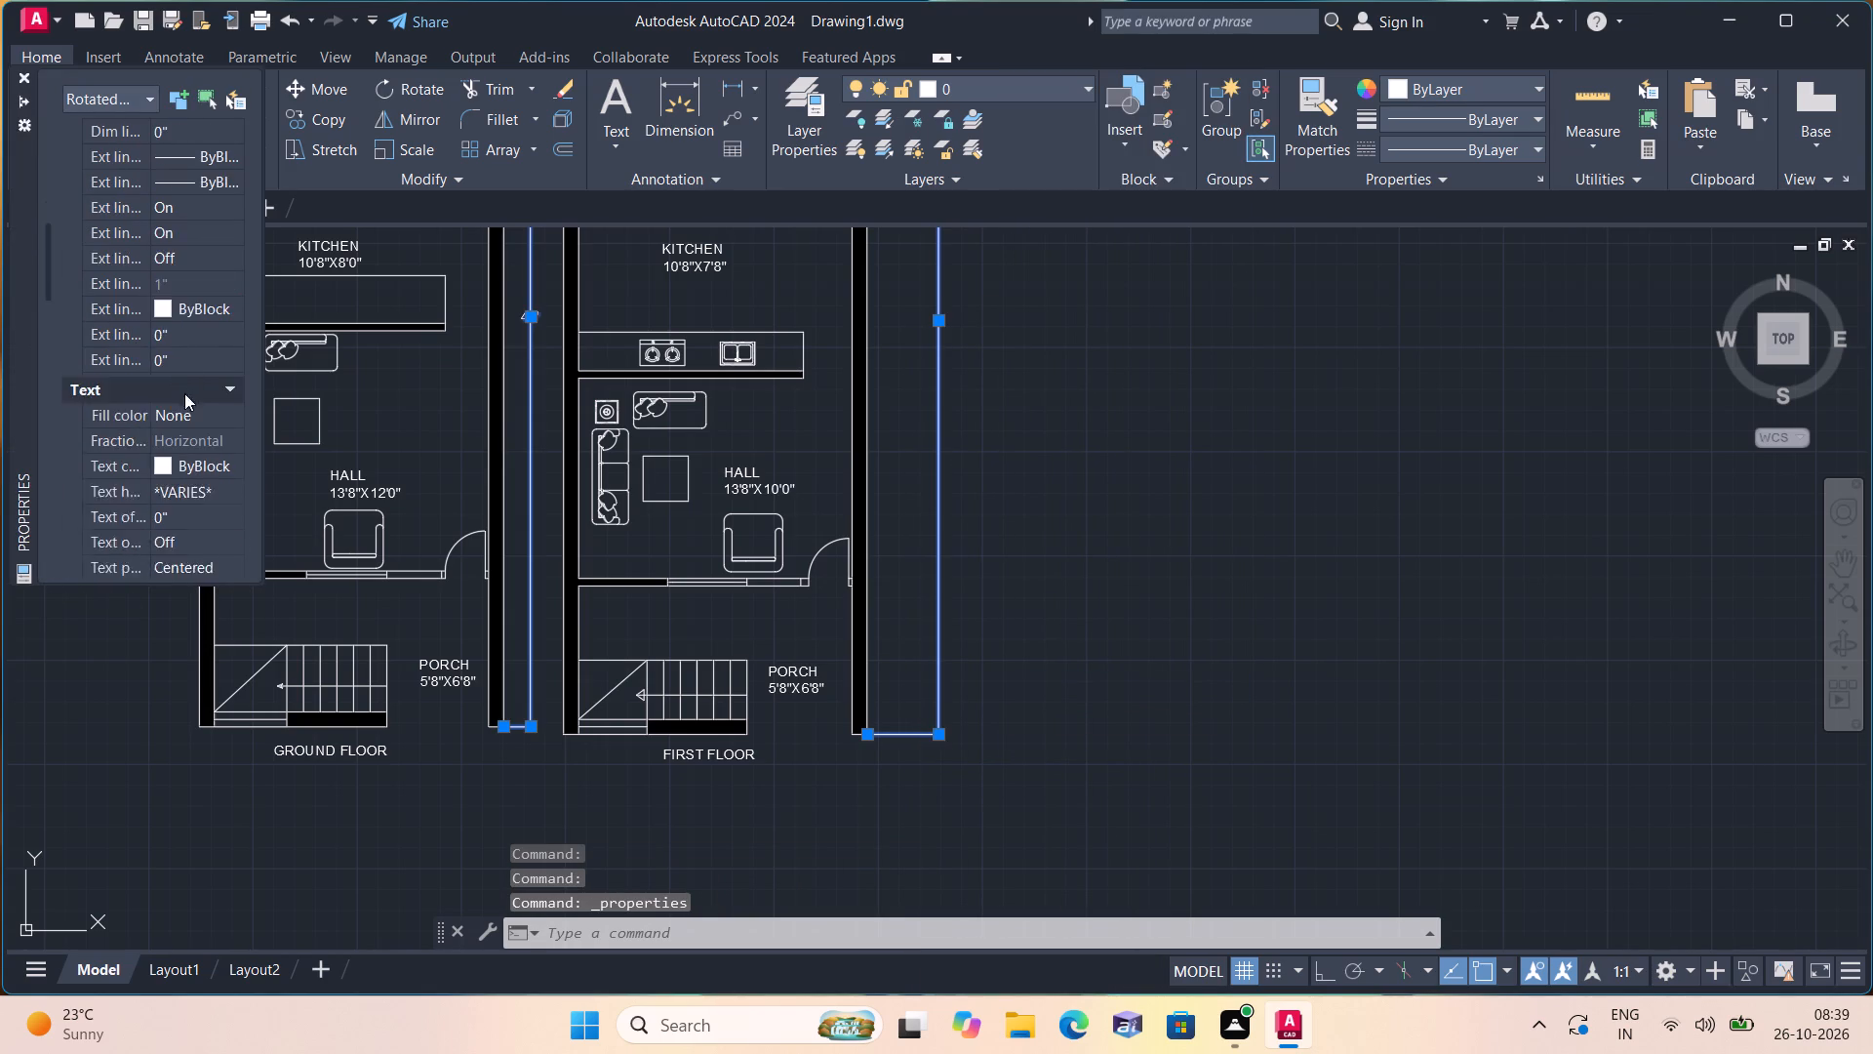
scroll(184, 393, down, 1)
click(180, 369)
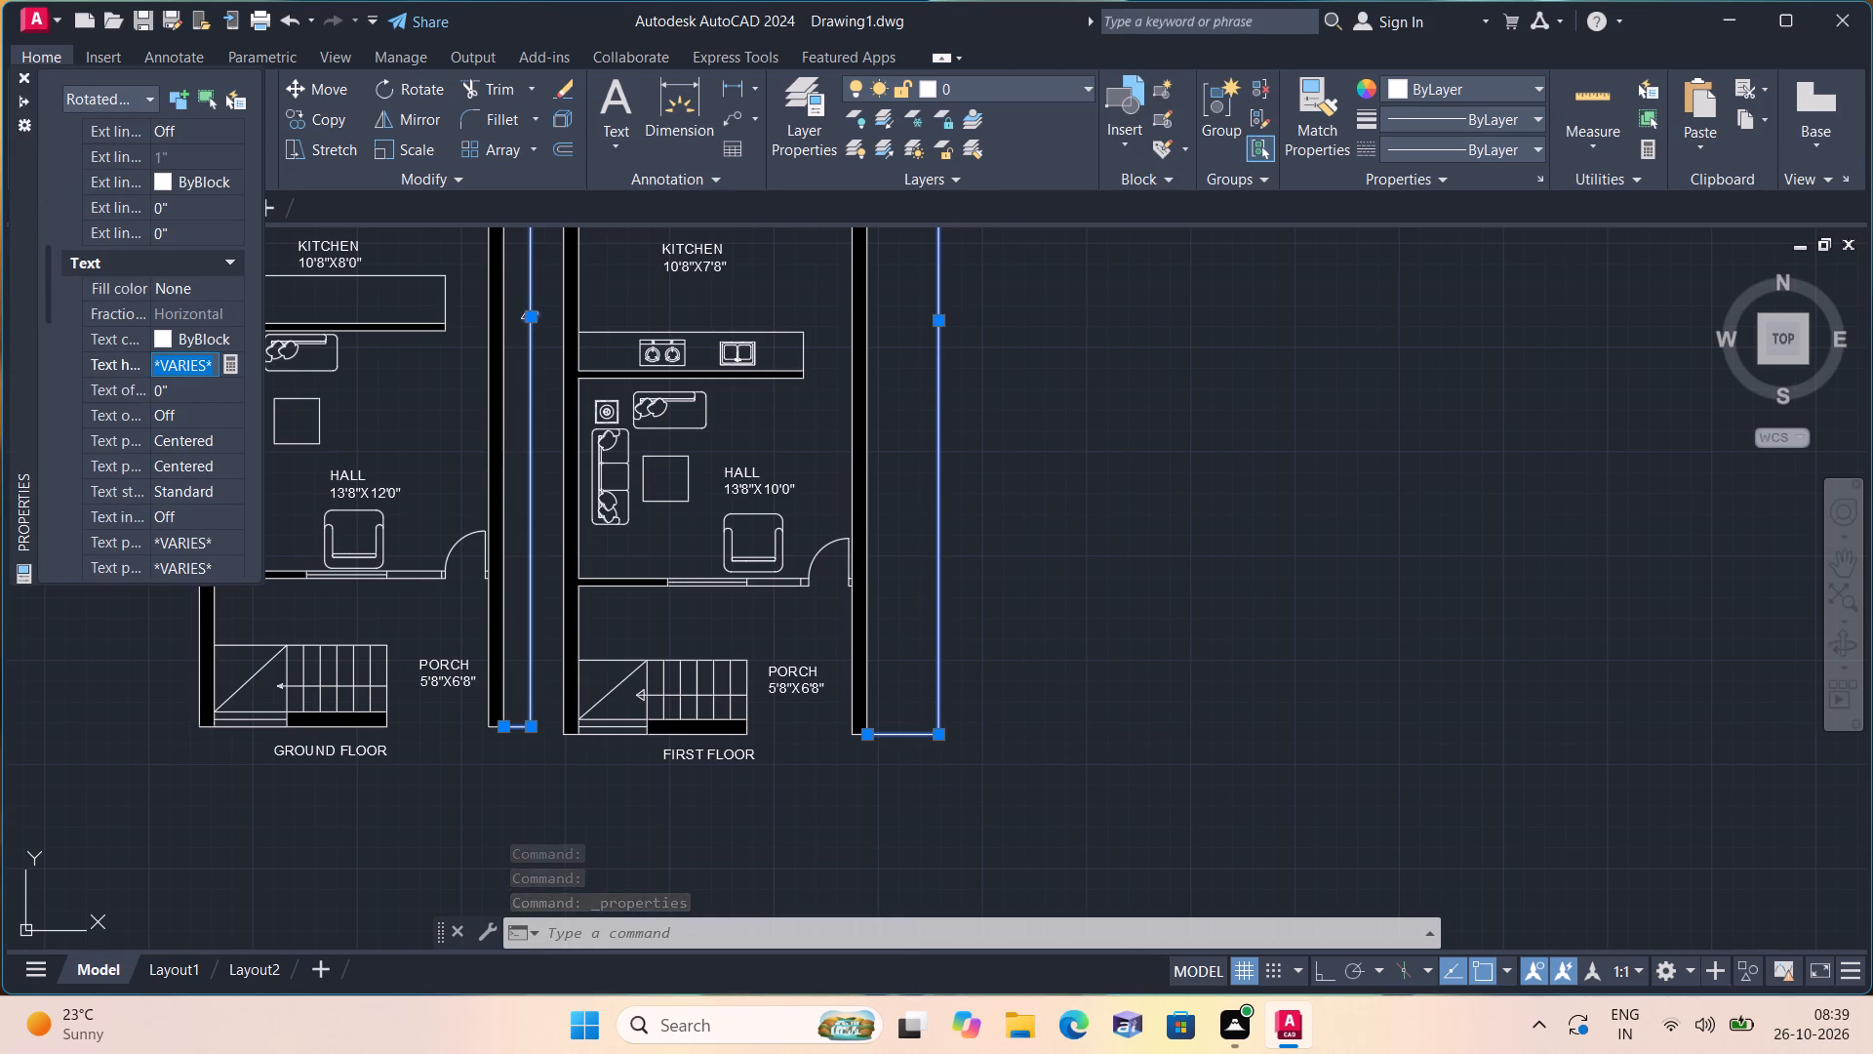
key(BackSpace)
text(6"")
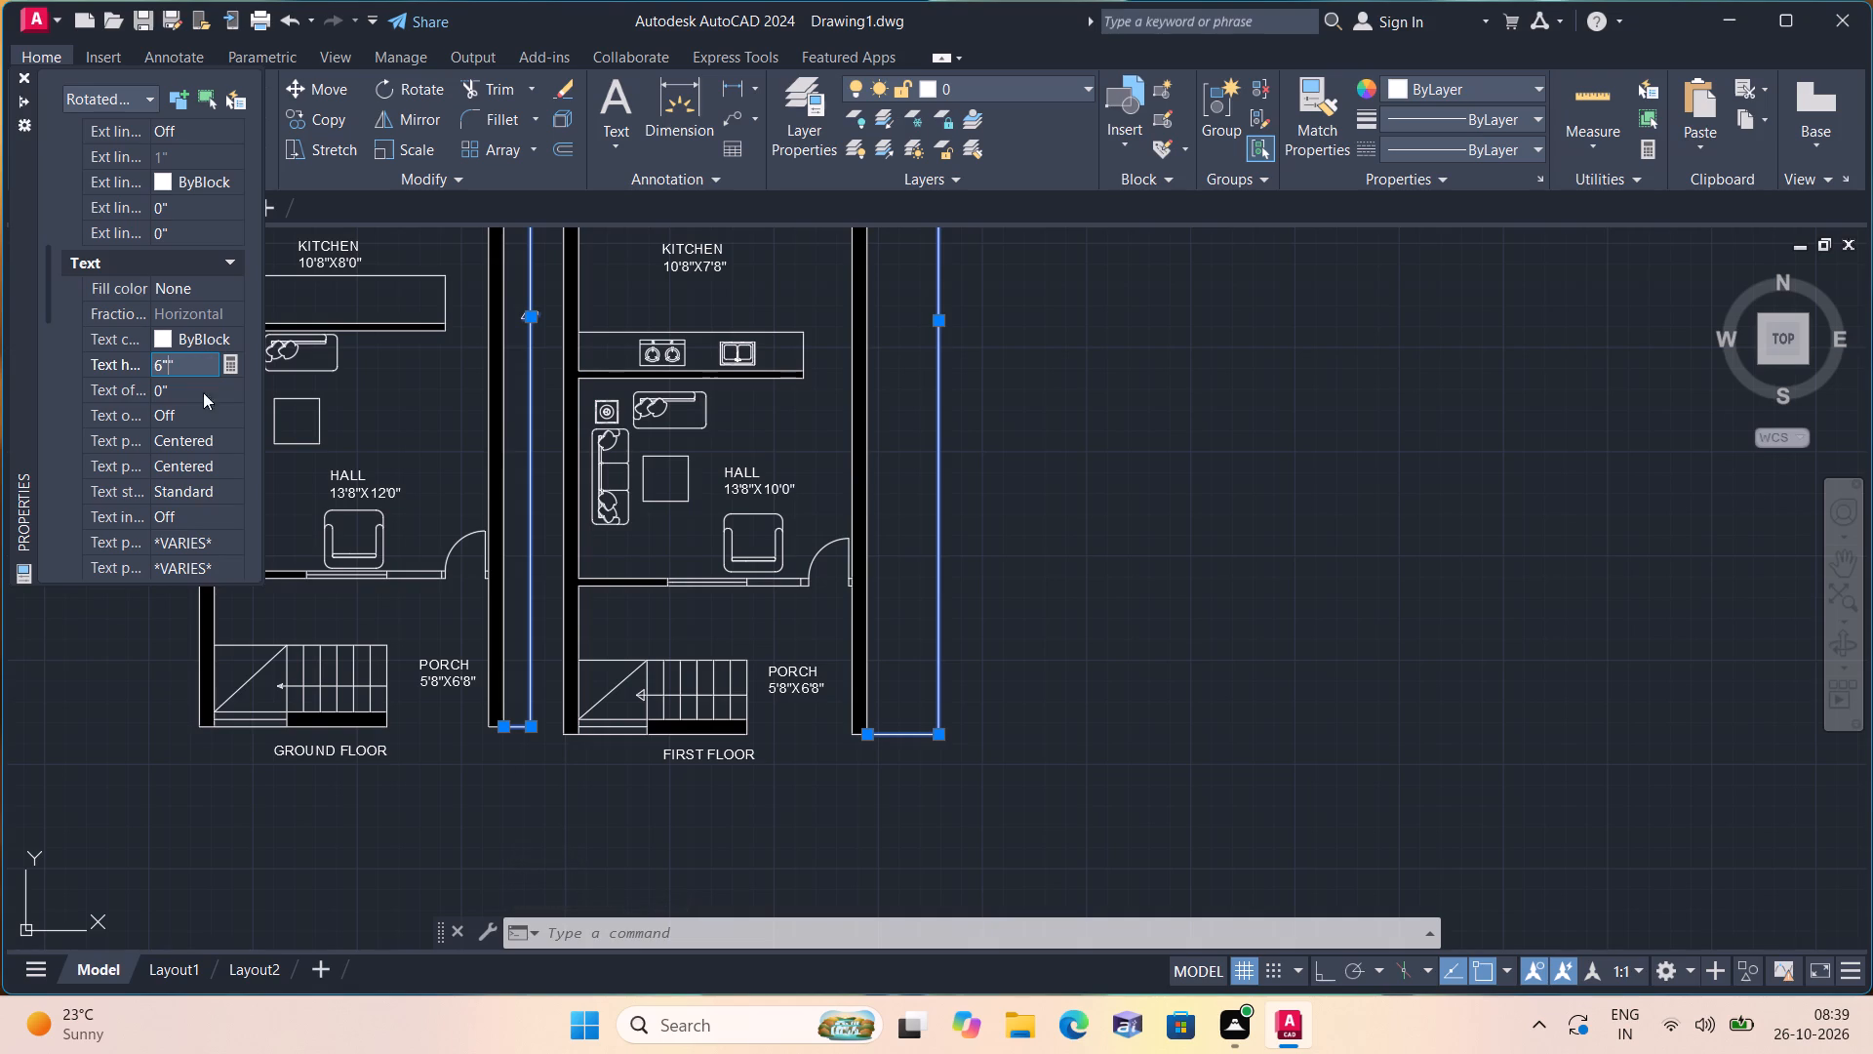
key(BackSpace)
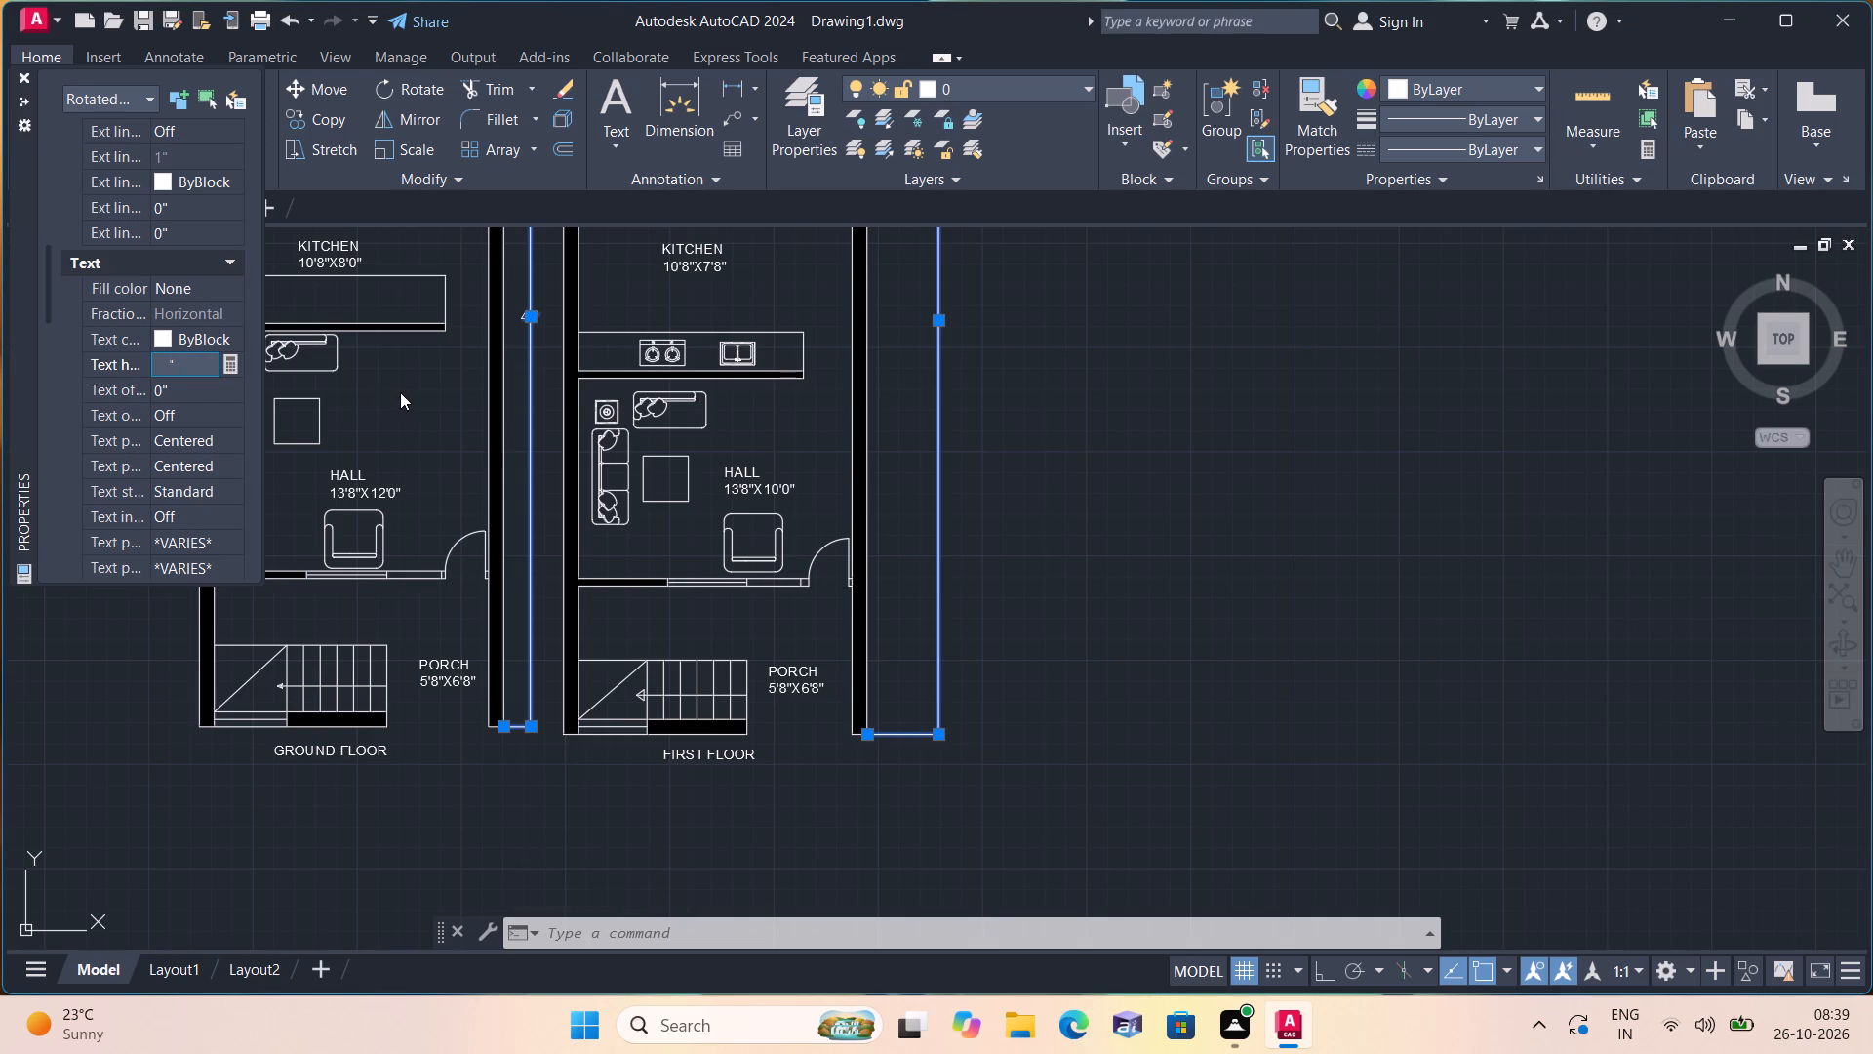
click(409, 391)
click(17, 64)
click(26, 78)
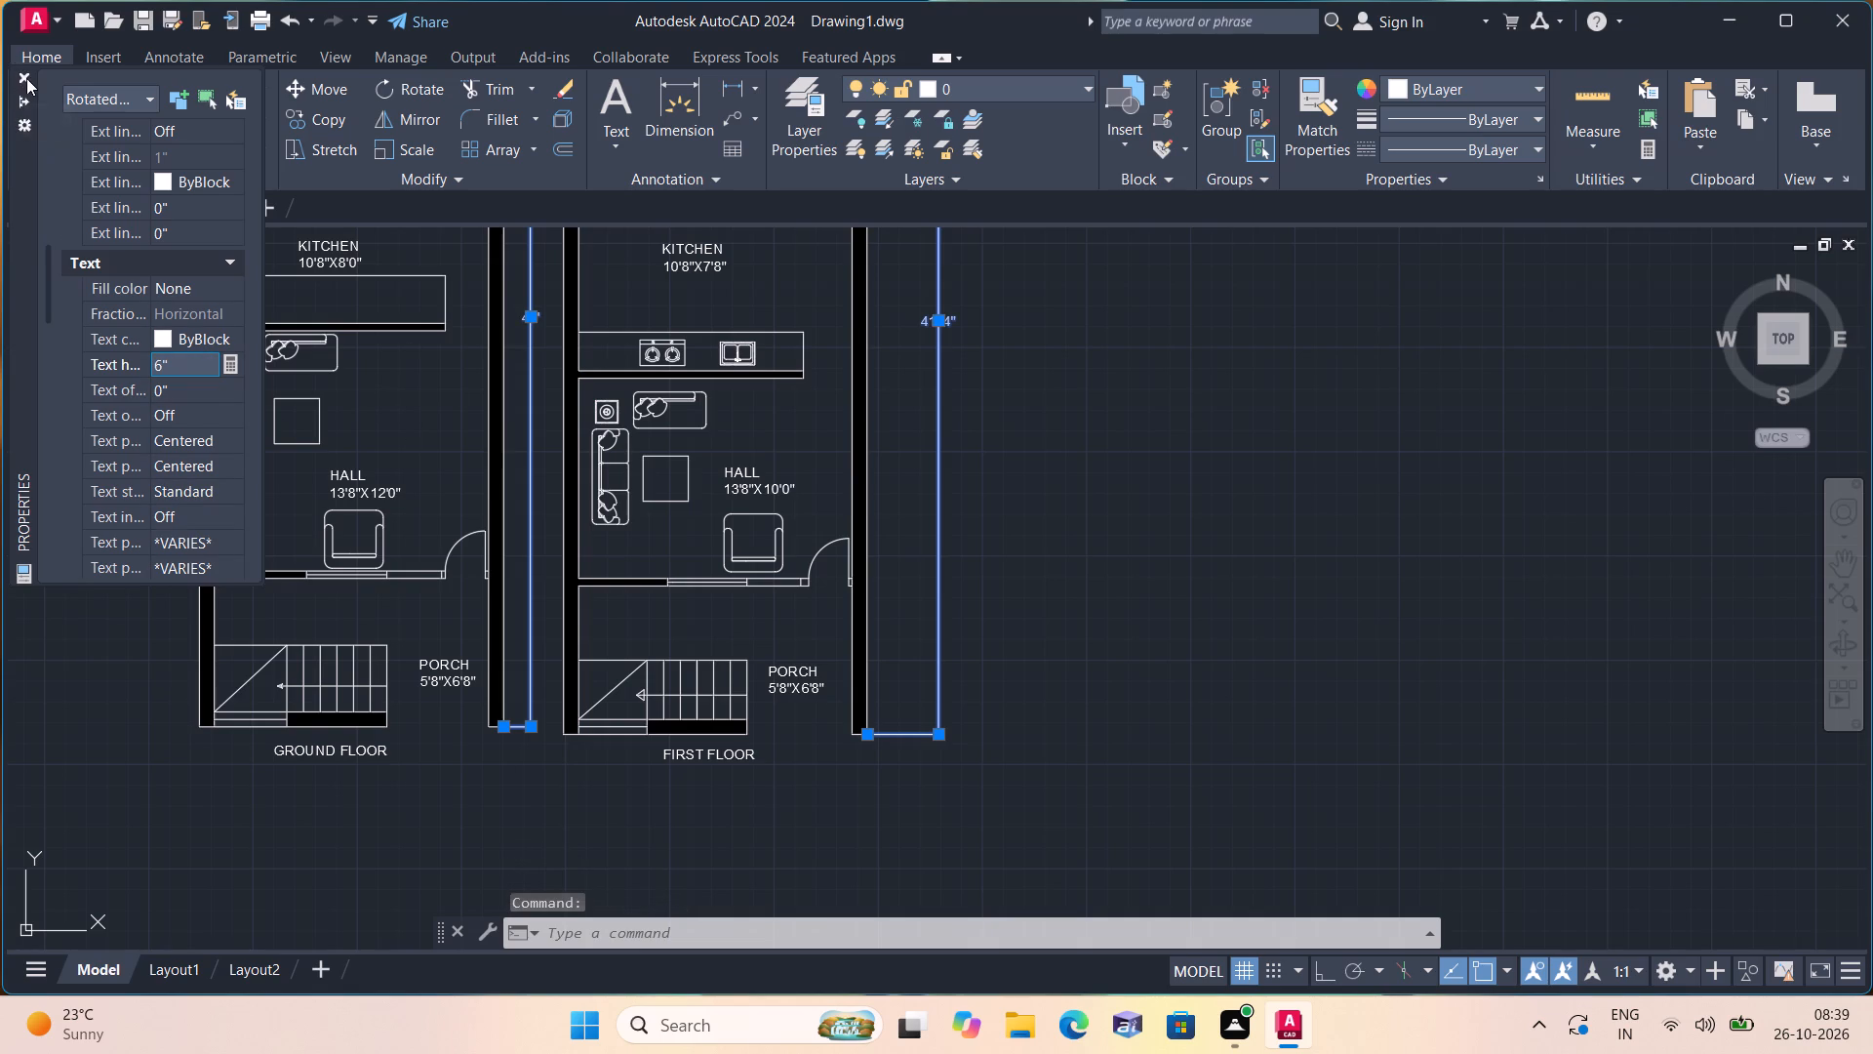
key(Escape)
Override the text of the first-floor plan's vertical dimension with 40'.
middle_drag(409, 442, 440, 740)
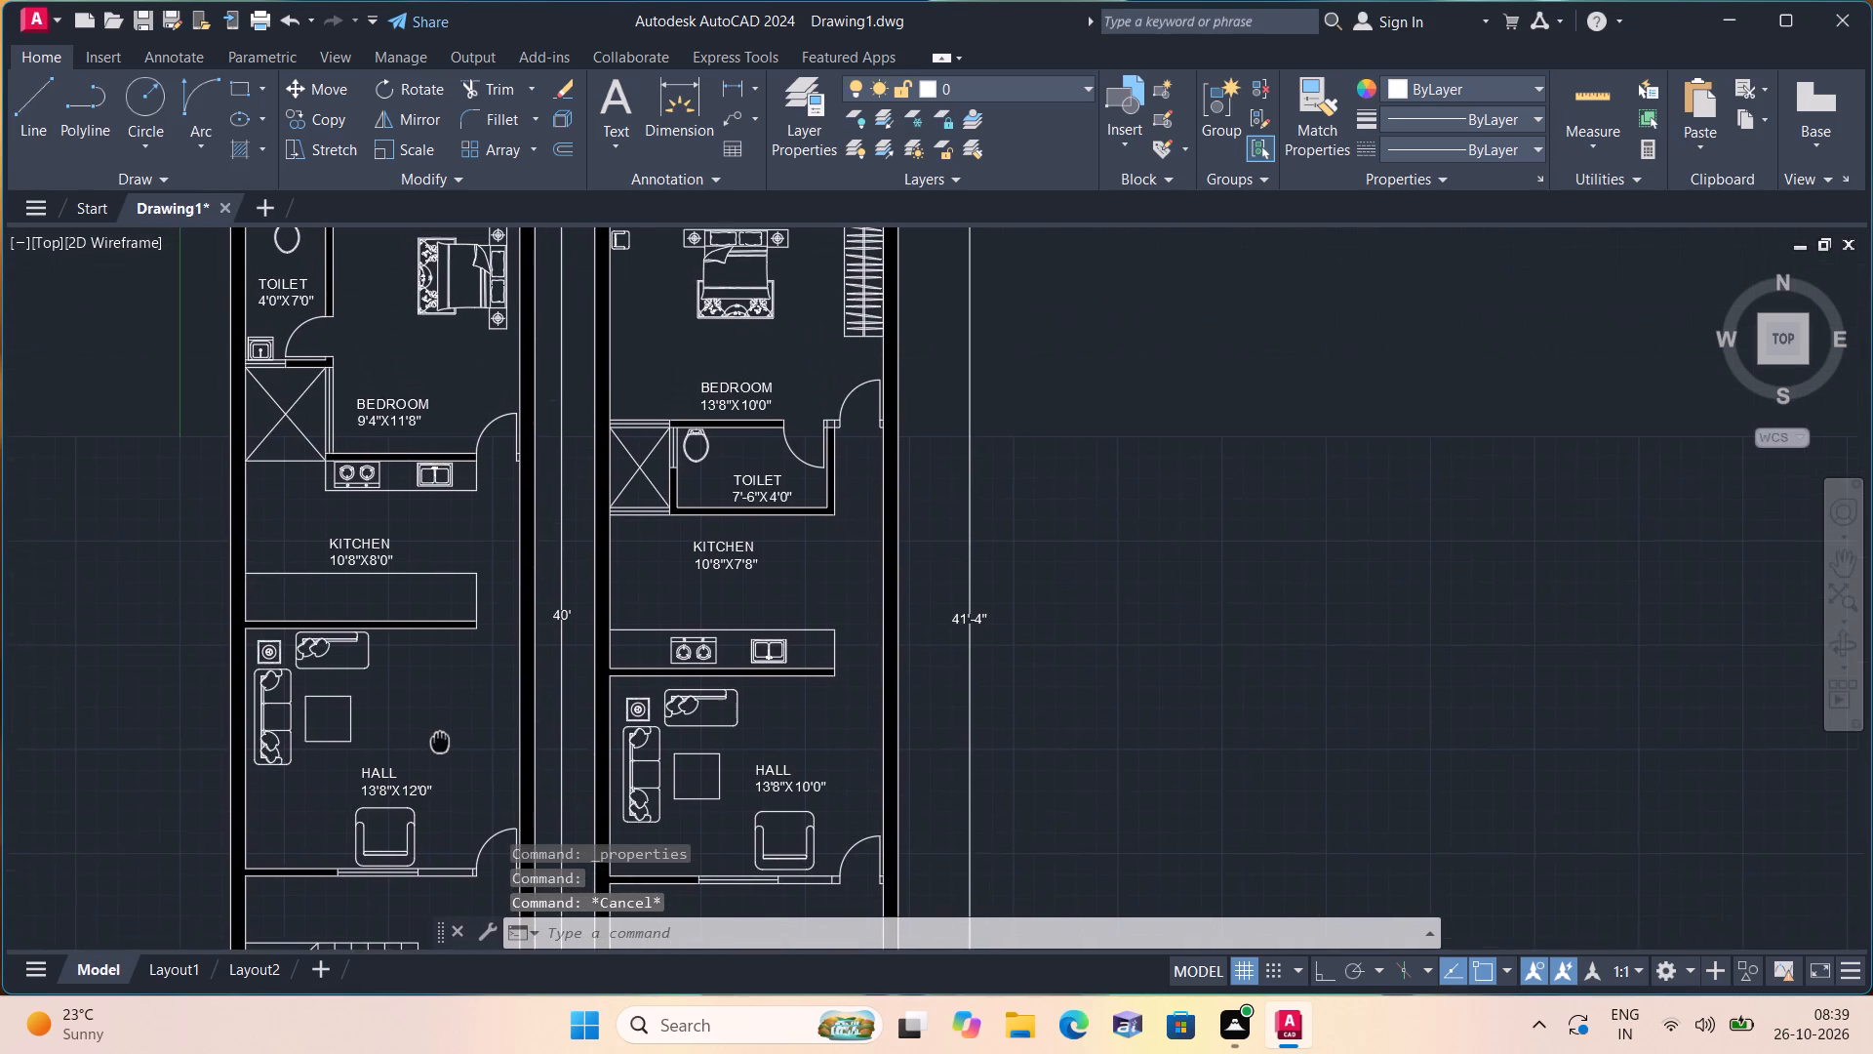
middle_drag(440, 740, 440, 741)
scroll(837, 642, up, 2)
triple_click(1177, 585)
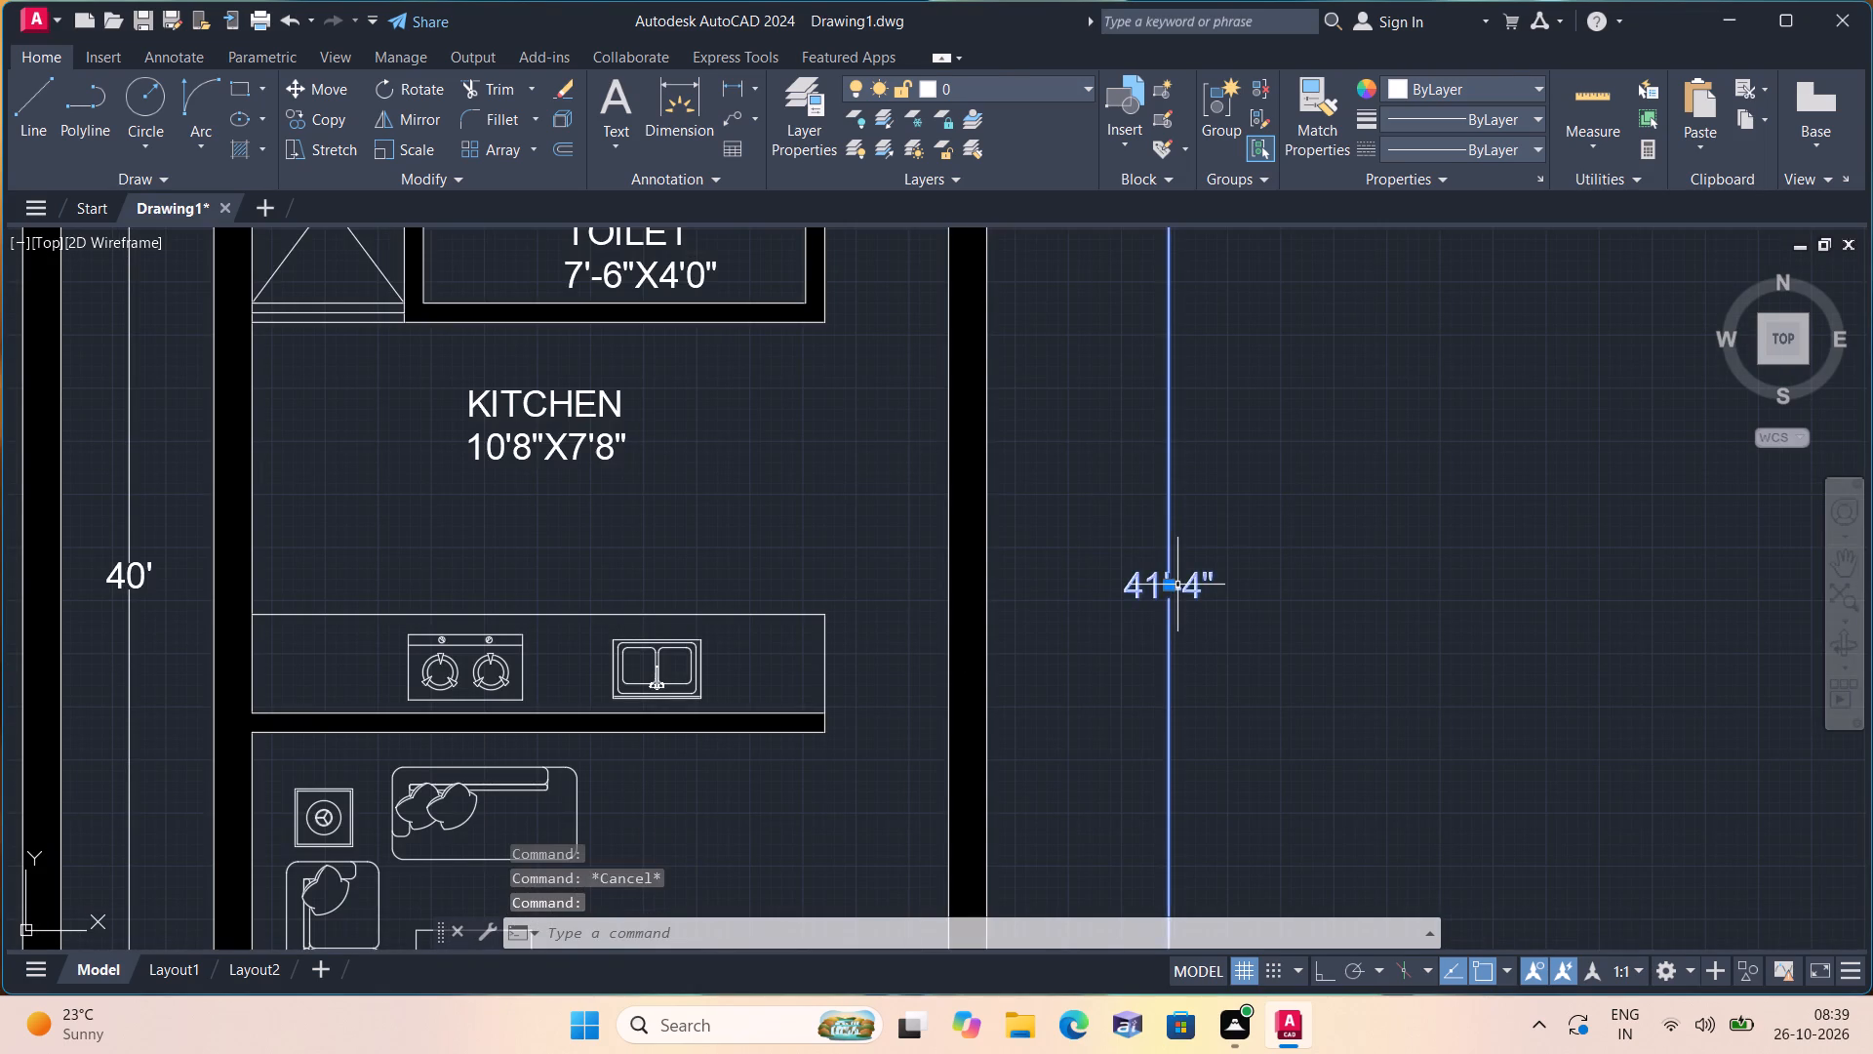
key(BackSpace)
text(40')
click(1384, 493)
Override the text of the first-floor plan's overall width dimension with 15'.
scroll(1175, 507, down, 2)
middle_drag(1151, 522, 1093, 797)
scroll(1069, 788, down, 1)
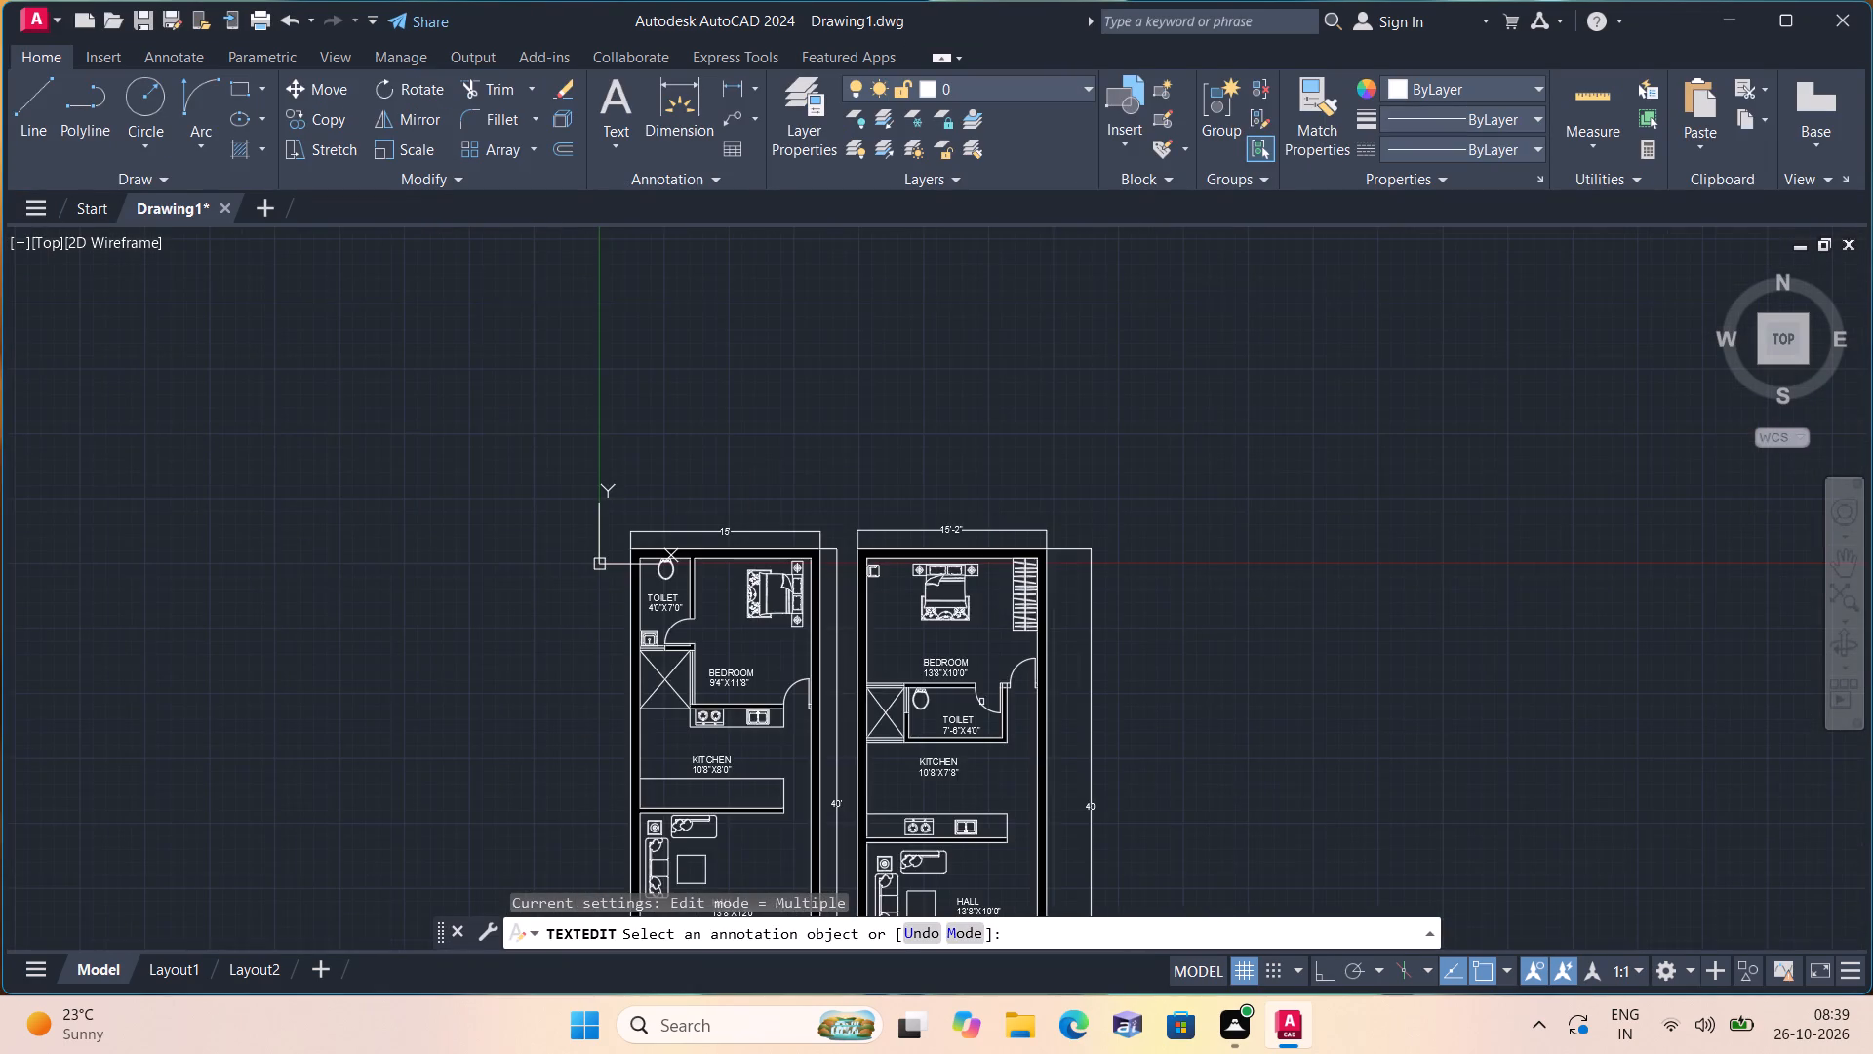
scroll(950, 593, up, 2)
scroll(942, 424, up, 2)
double_click(947, 455)
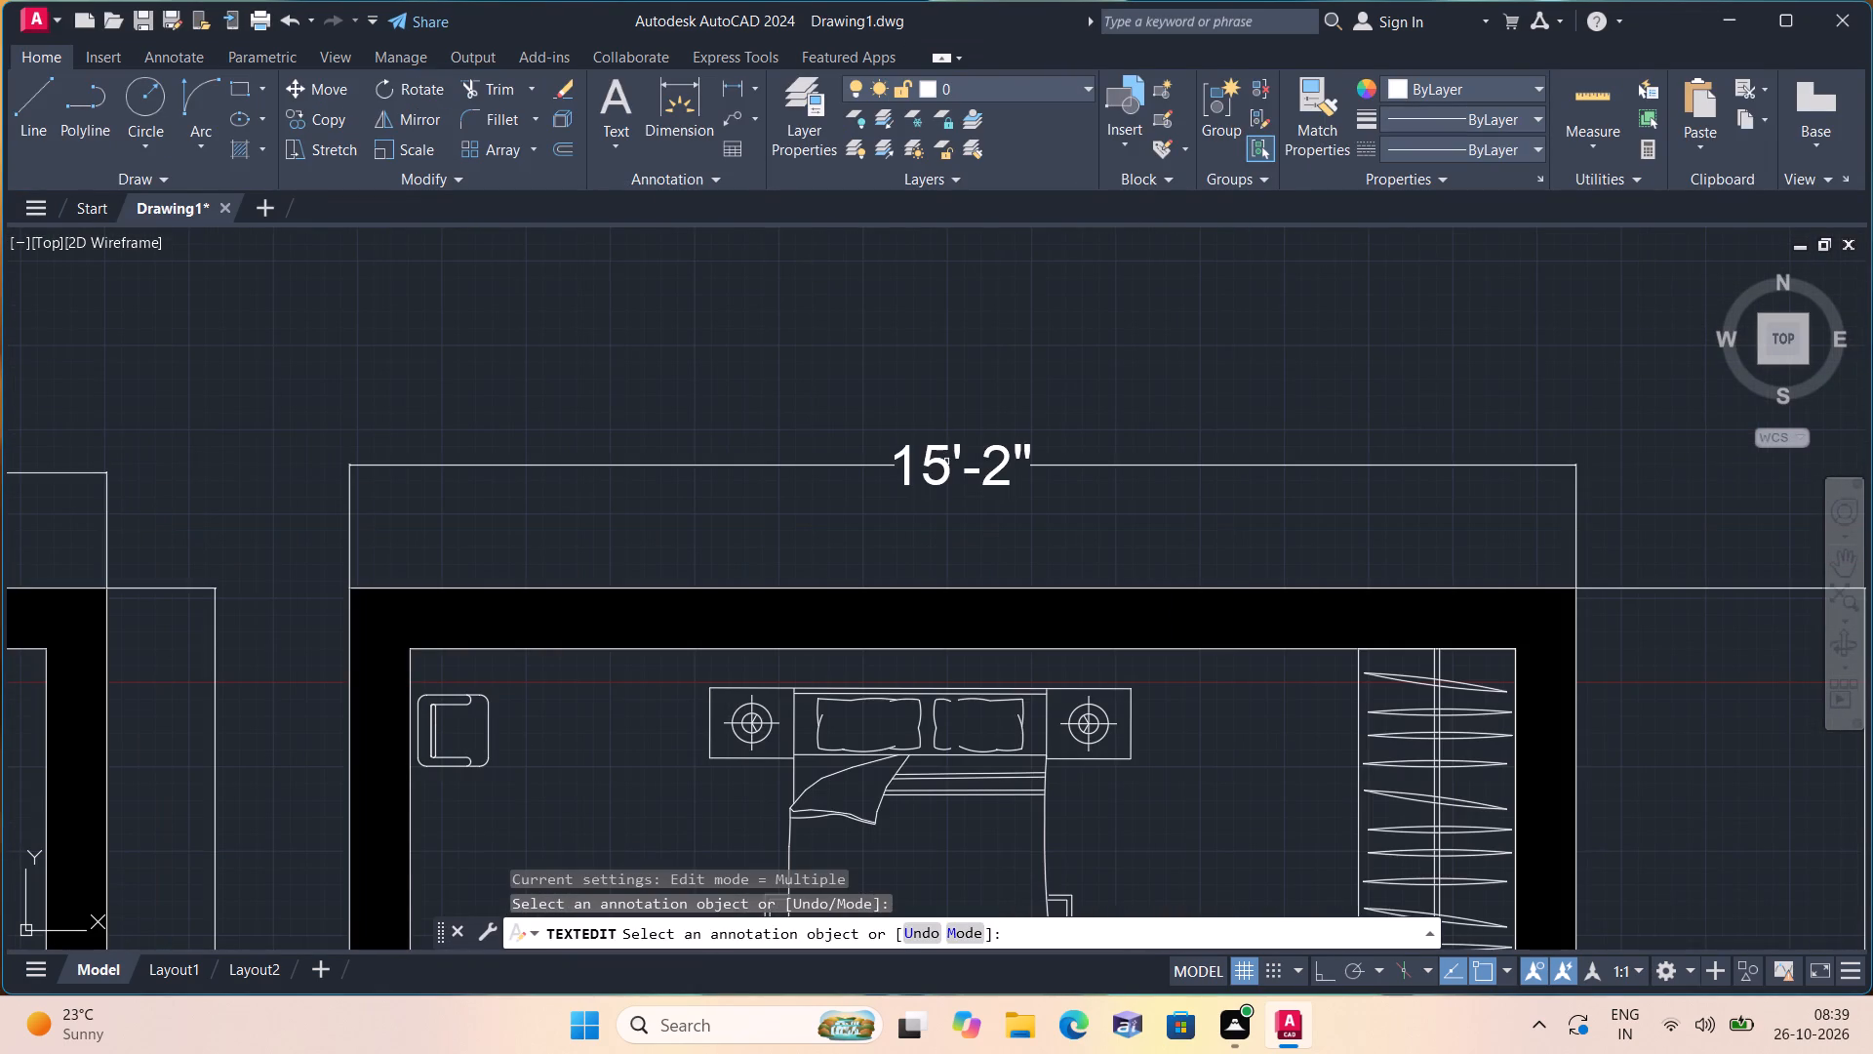
double_click(945, 466)
key(BackSpace)
text(15')
click(825, 371)
key(Escape)
Load the ISO dash linetype ACAD_ISO02W100 into the drawing from acad.lin.
scroll(825, 393, down, 1)
middle_drag(869, 522, 675, 345)
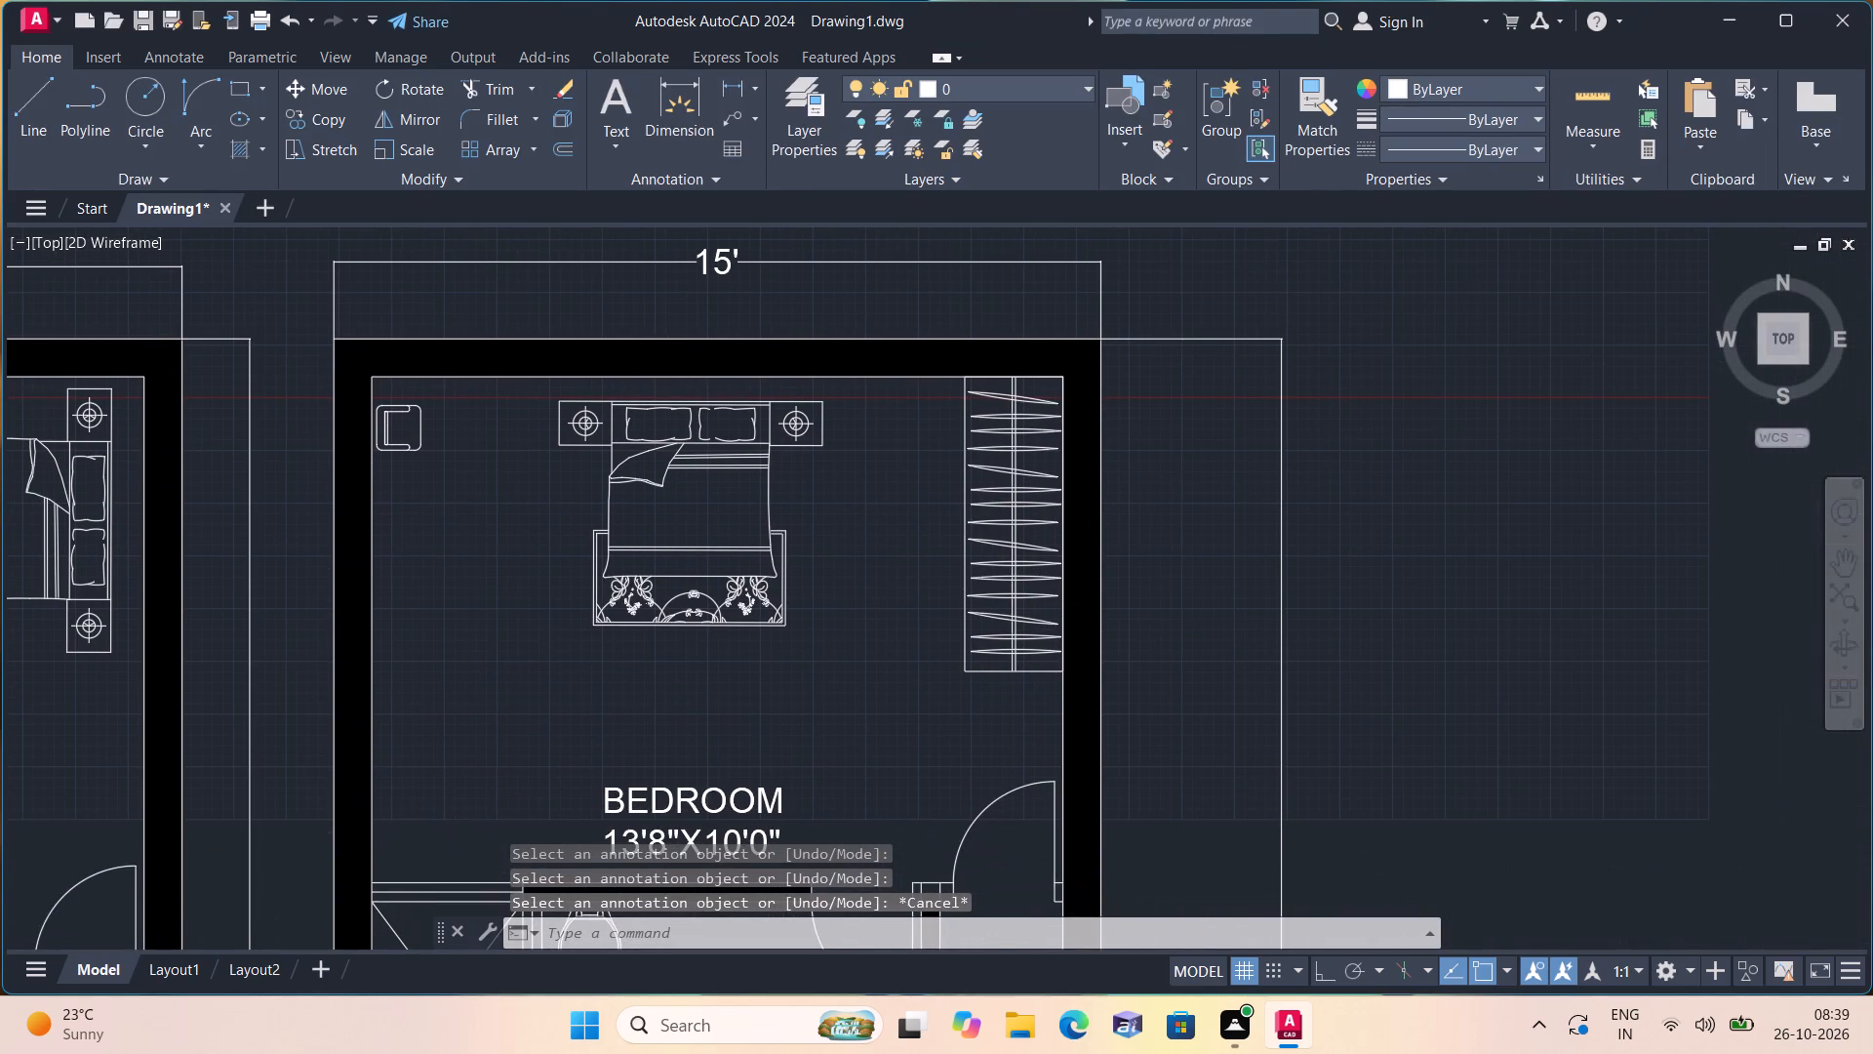
scroll(748, 520, down, 1)
middle_drag(748, 521, 655, 286)
middle_drag(715, 445, 631, 157)
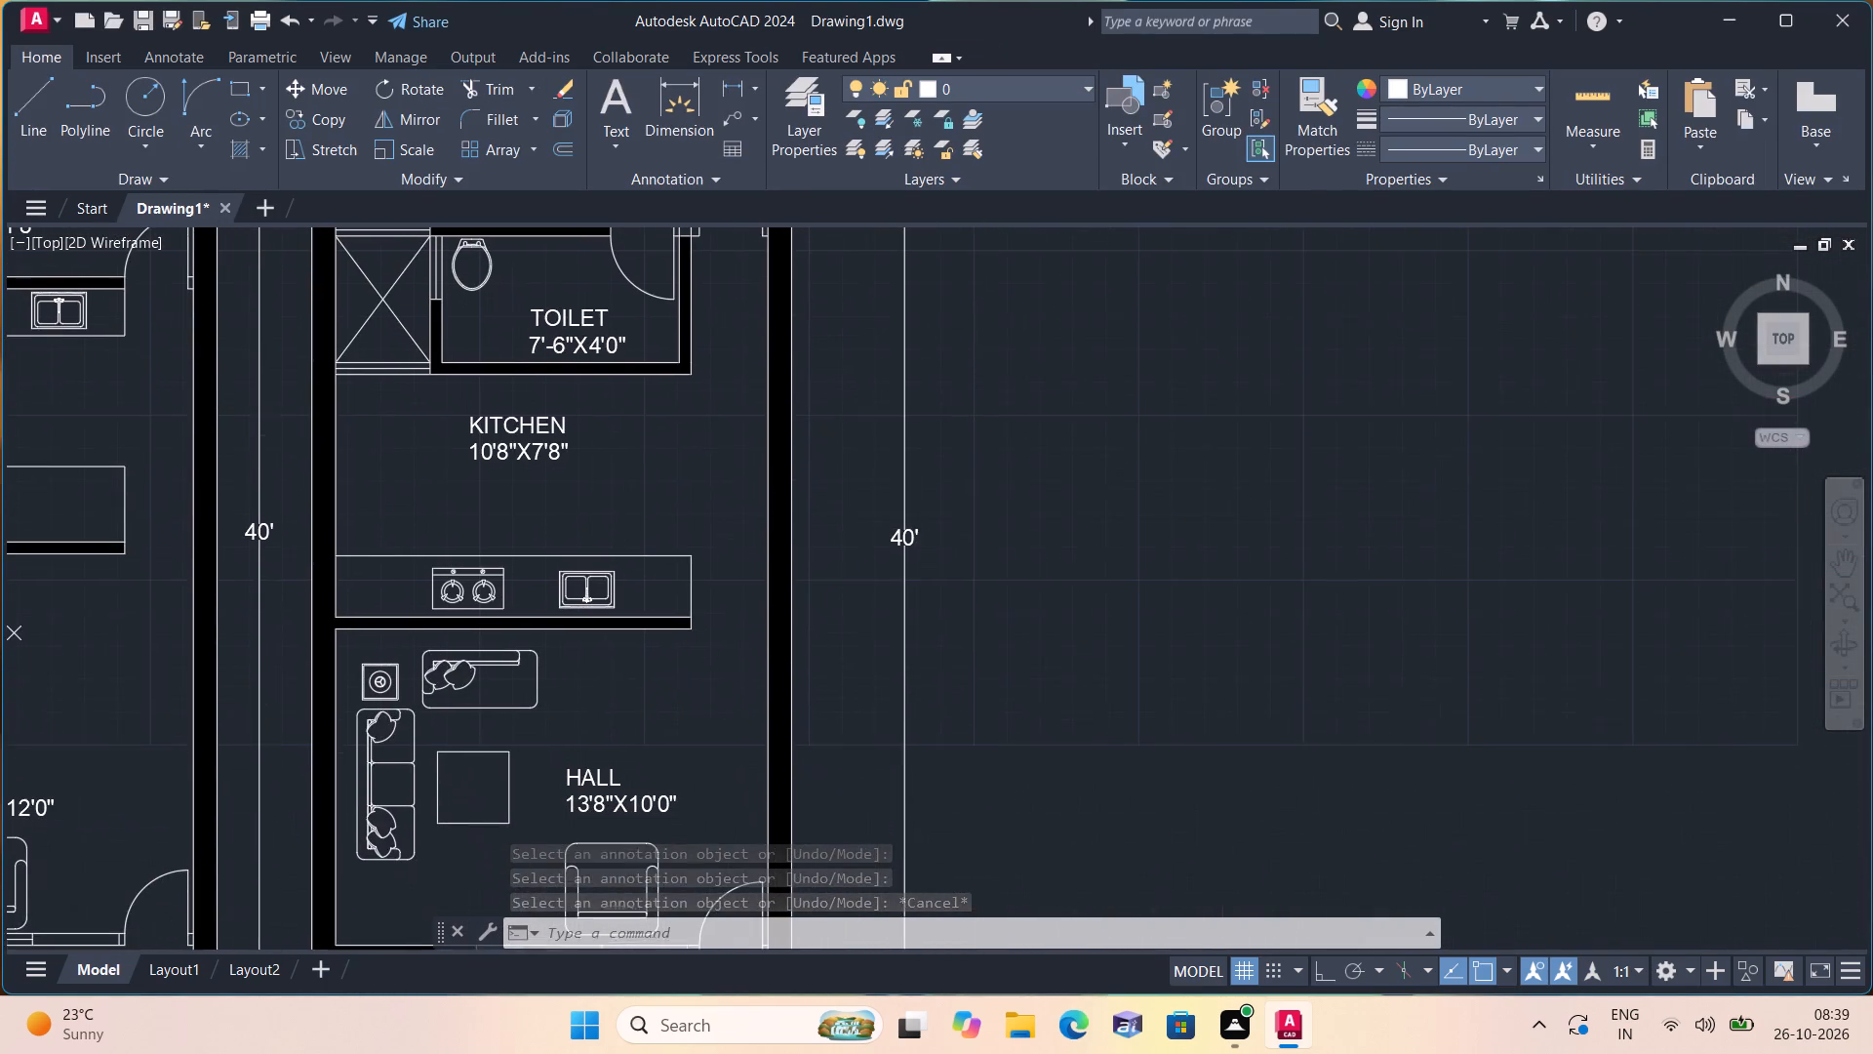
middle_drag(631, 157, 631, 156)
scroll(733, 345, down, 1)
middle_drag(733, 345, 684, 225)
scroll(727, 286, down, 1)
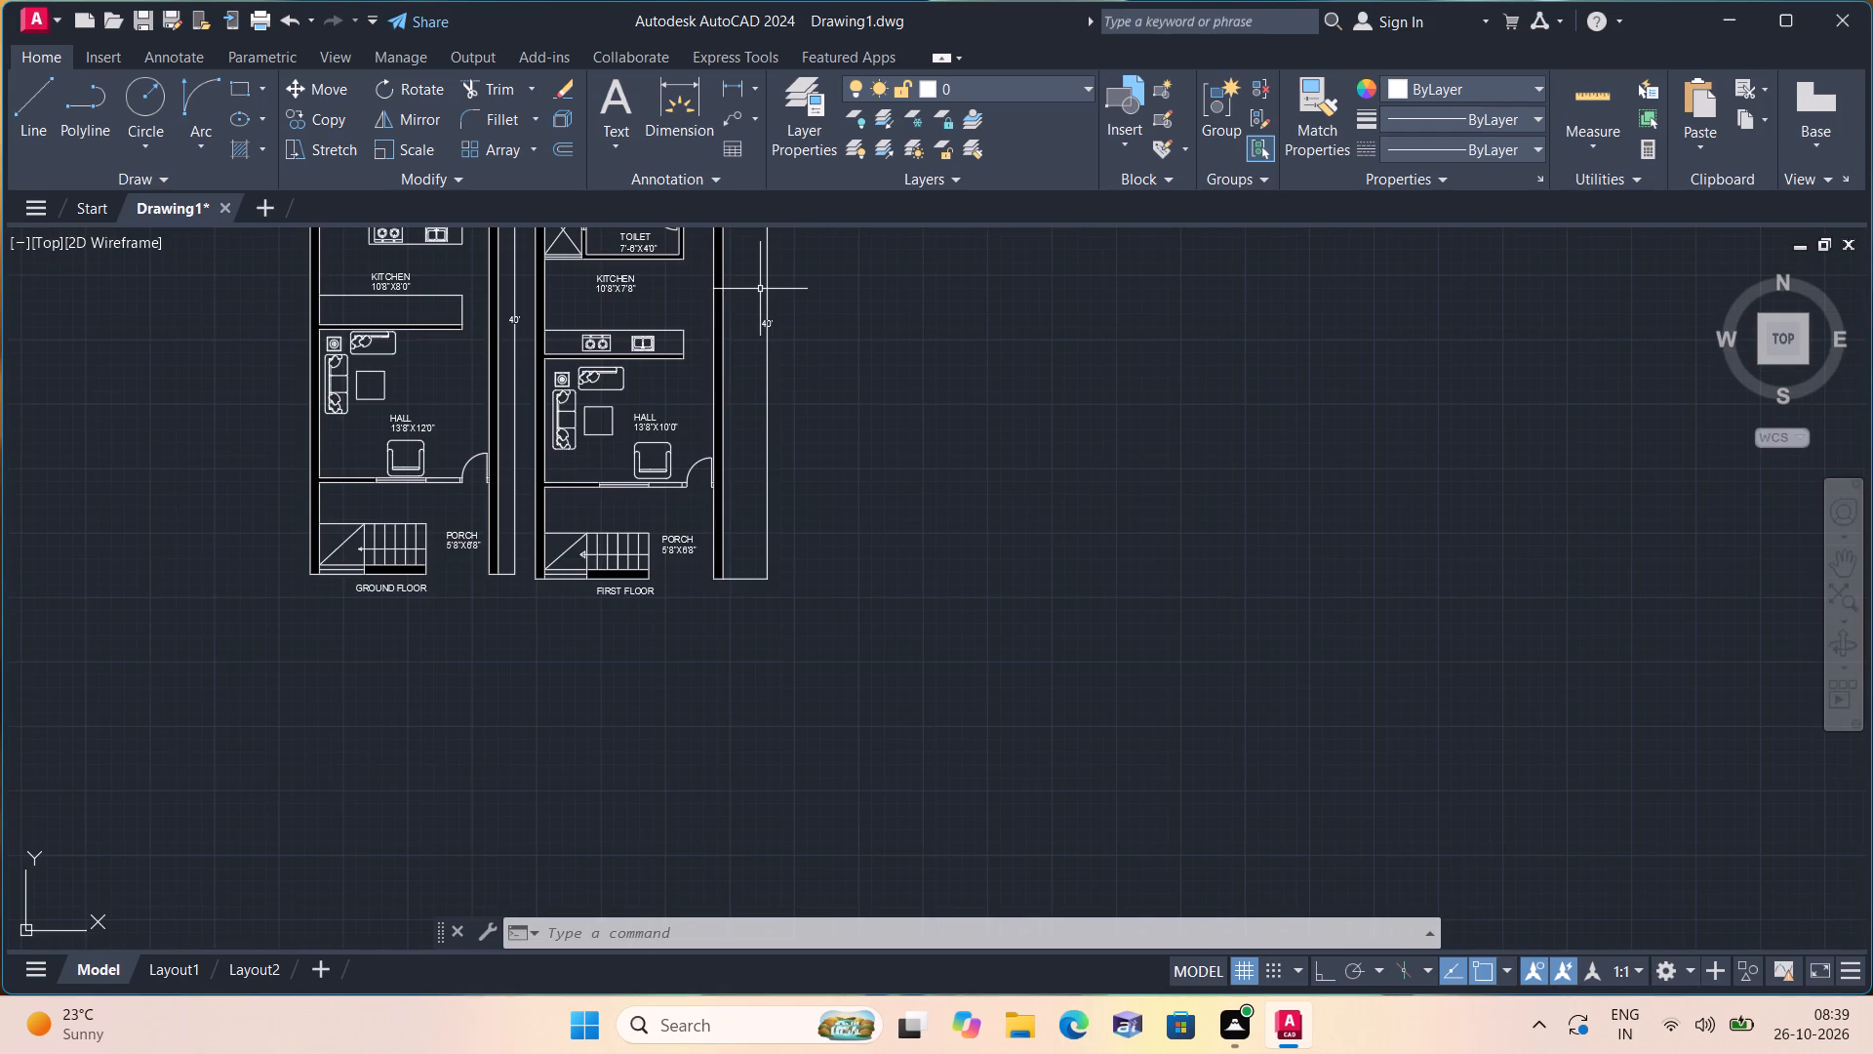
click(1434, 156)
click(1446, 263)
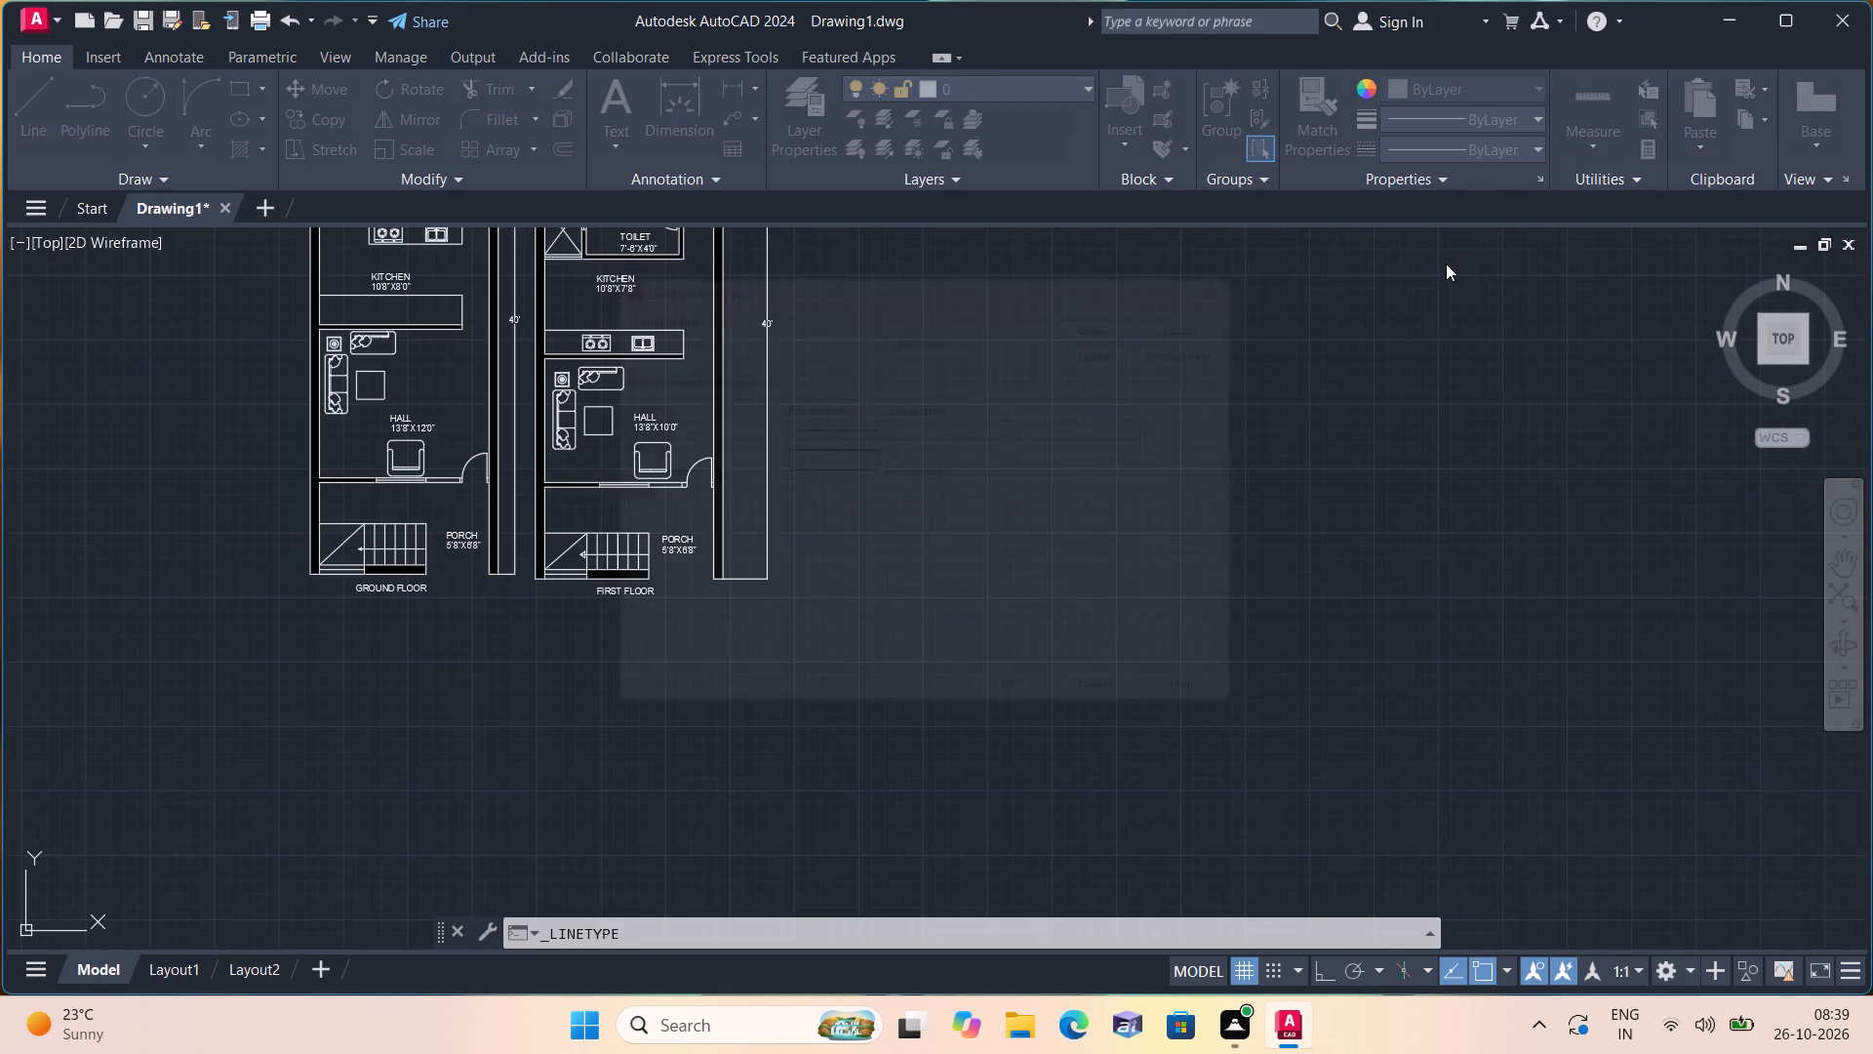
click(1122, 306)
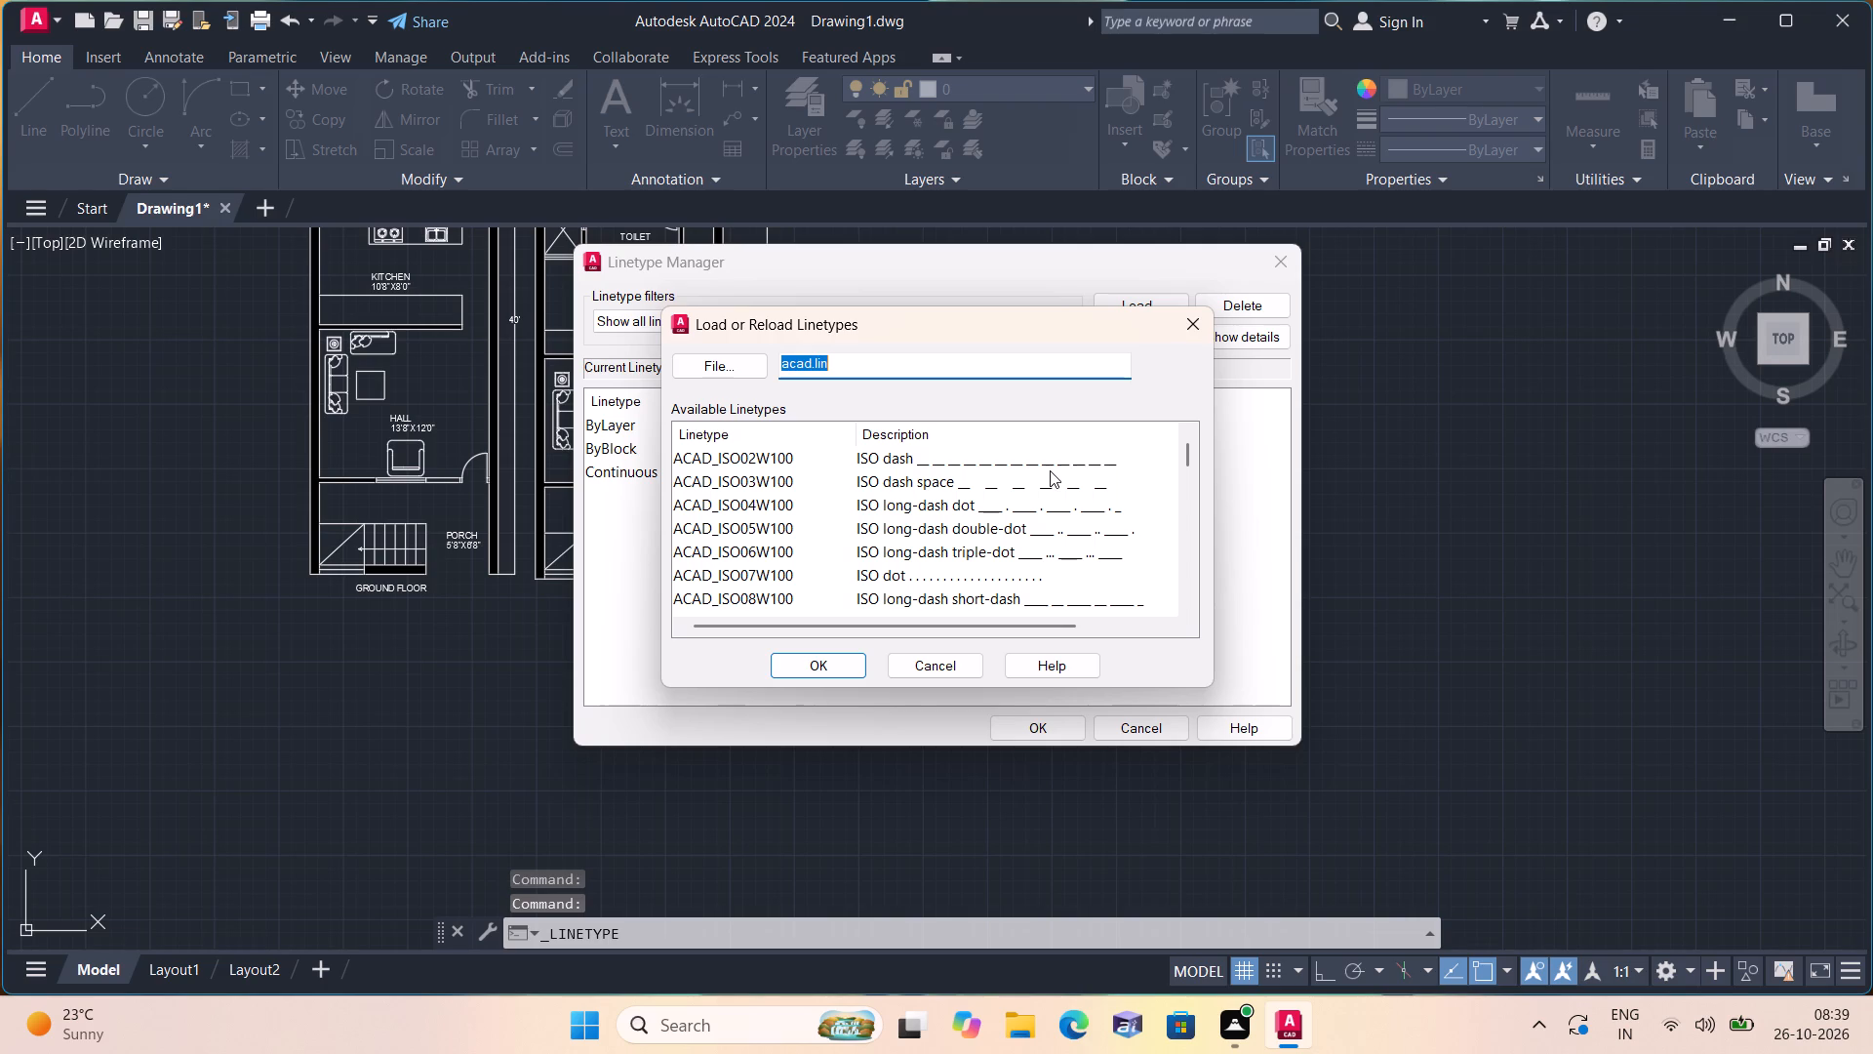
click(1046, 463)
click(816, 669)
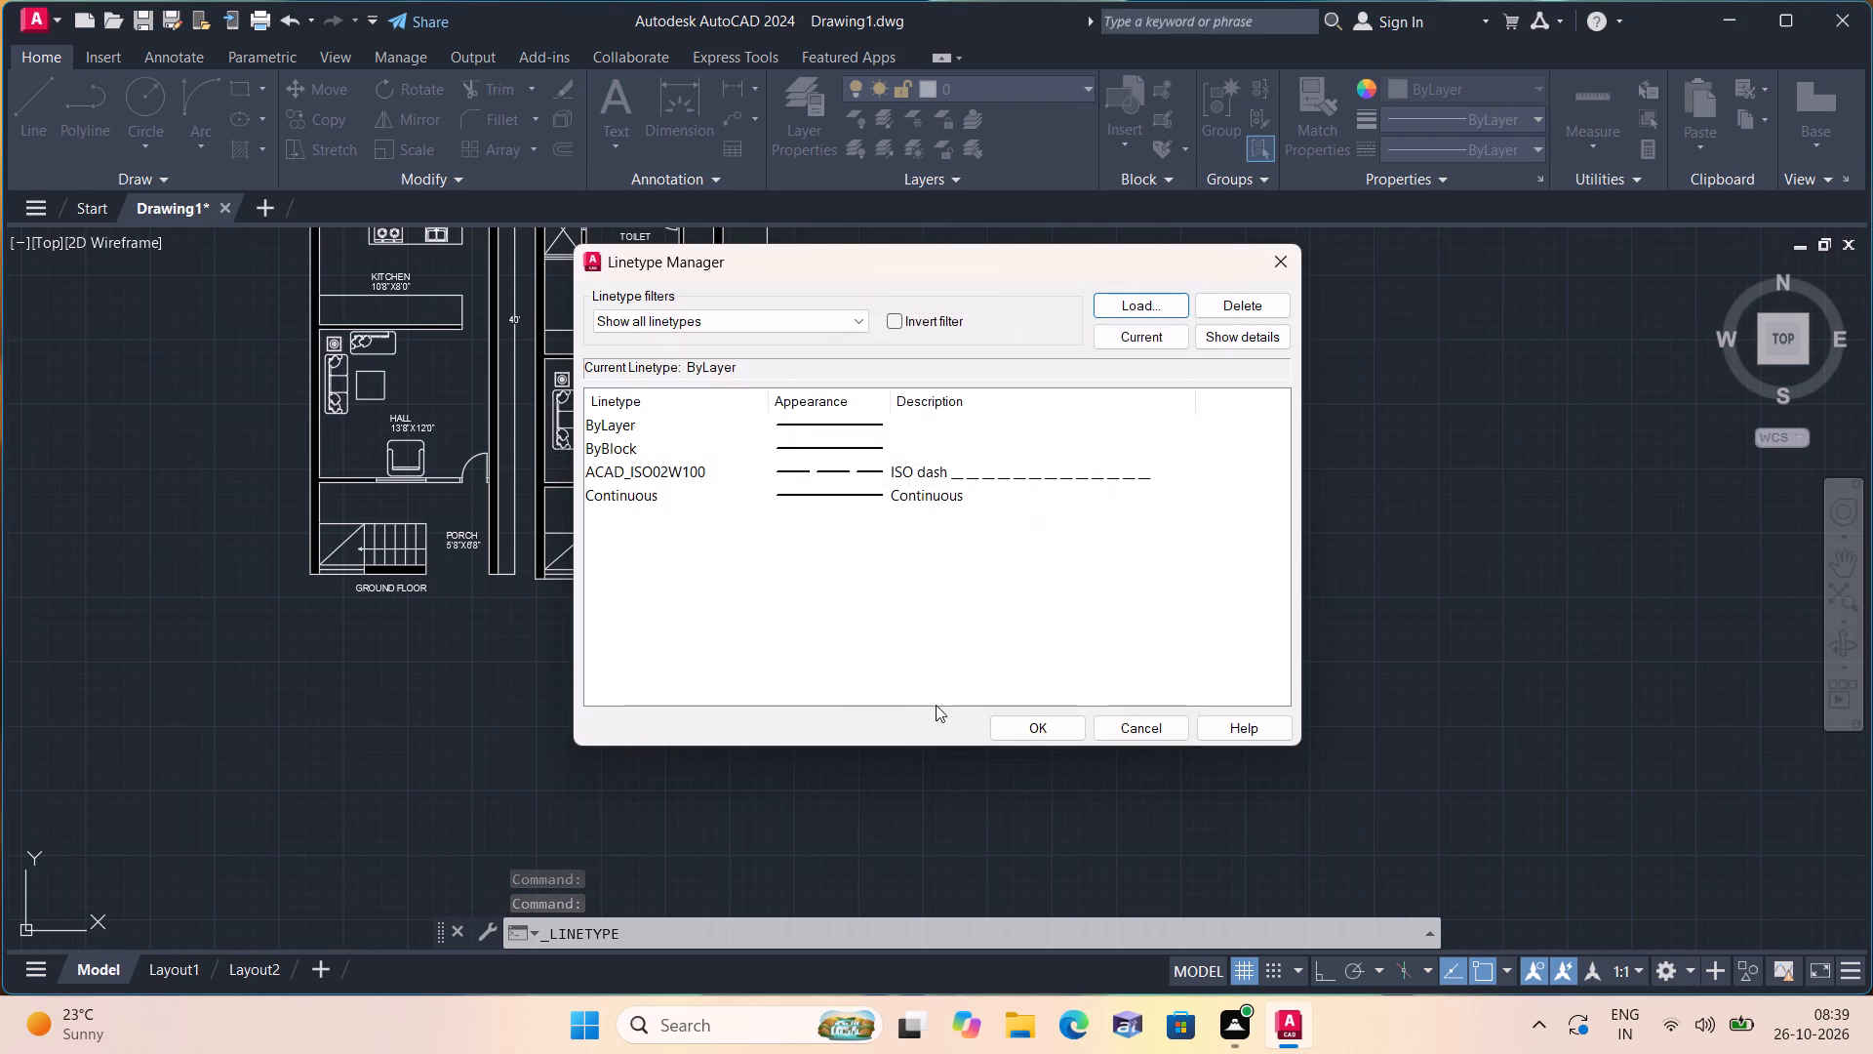
click(1055, 731)
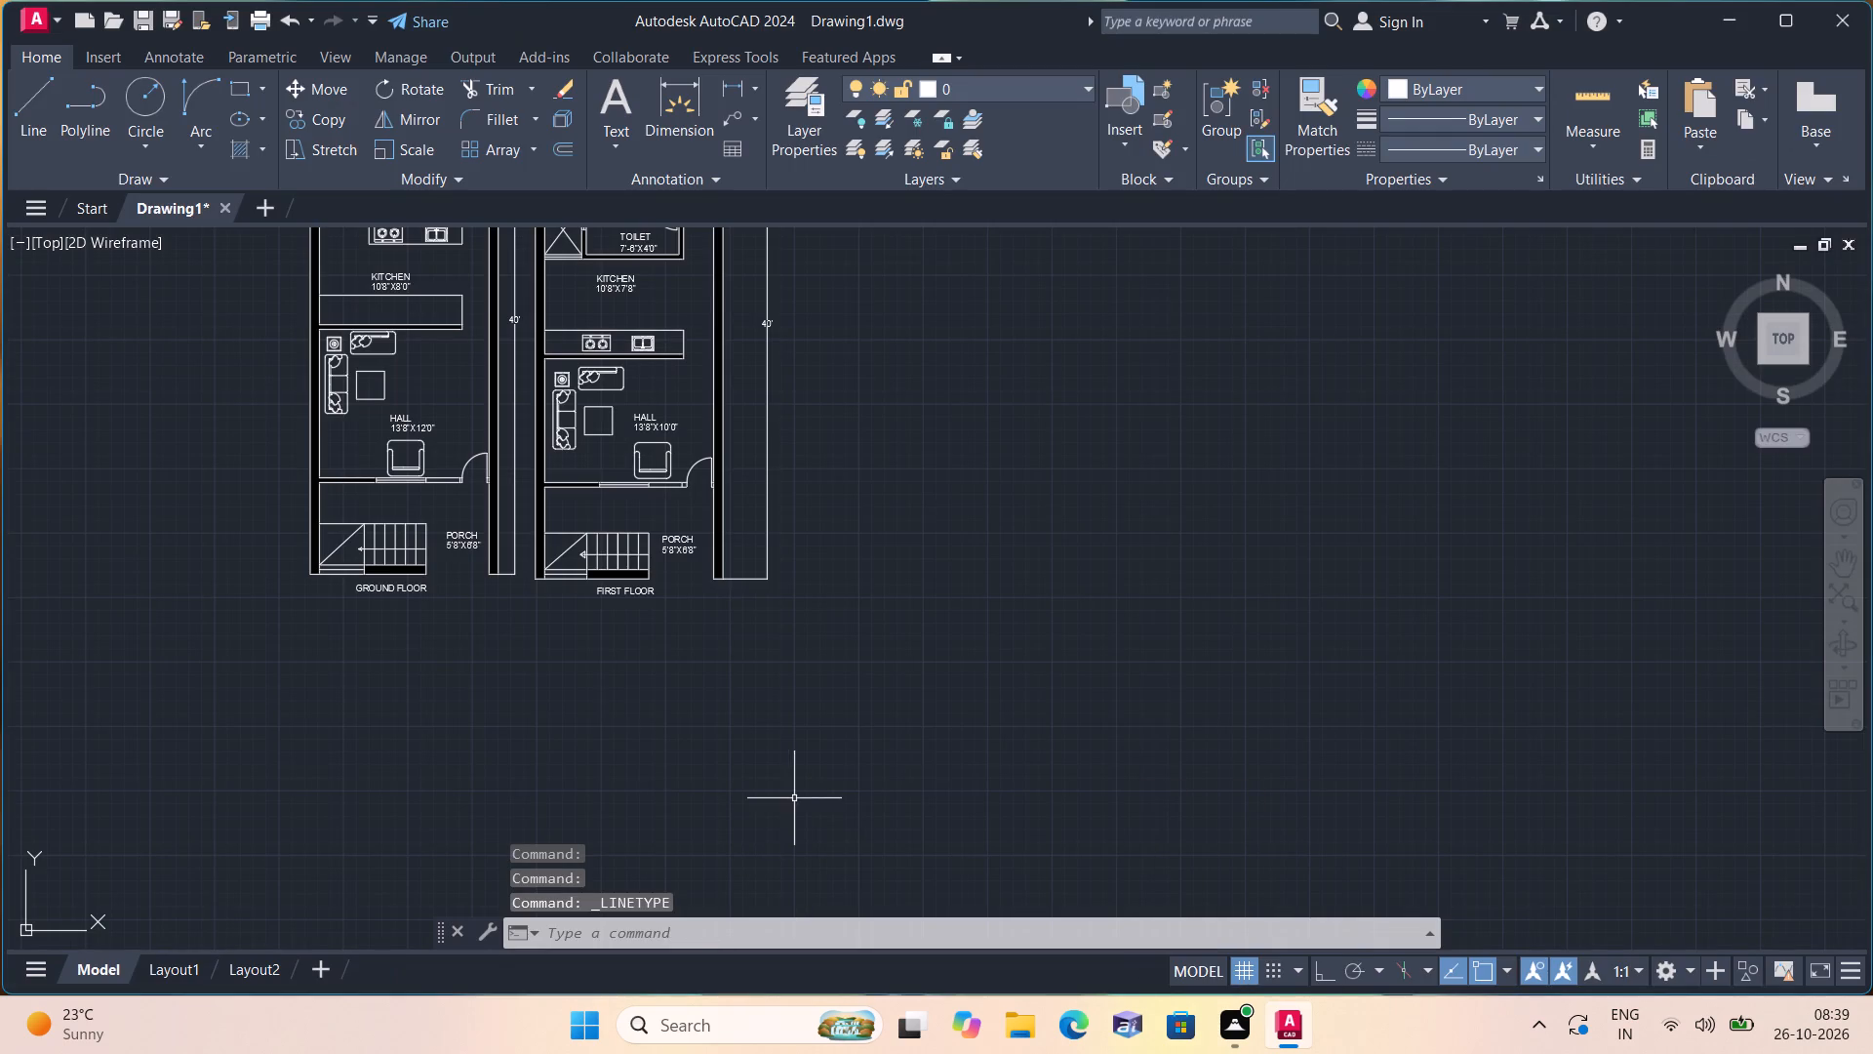
Make ACAD_ISO02W100 the current linetype for new objects.
scroll(763, 654, up, 1)
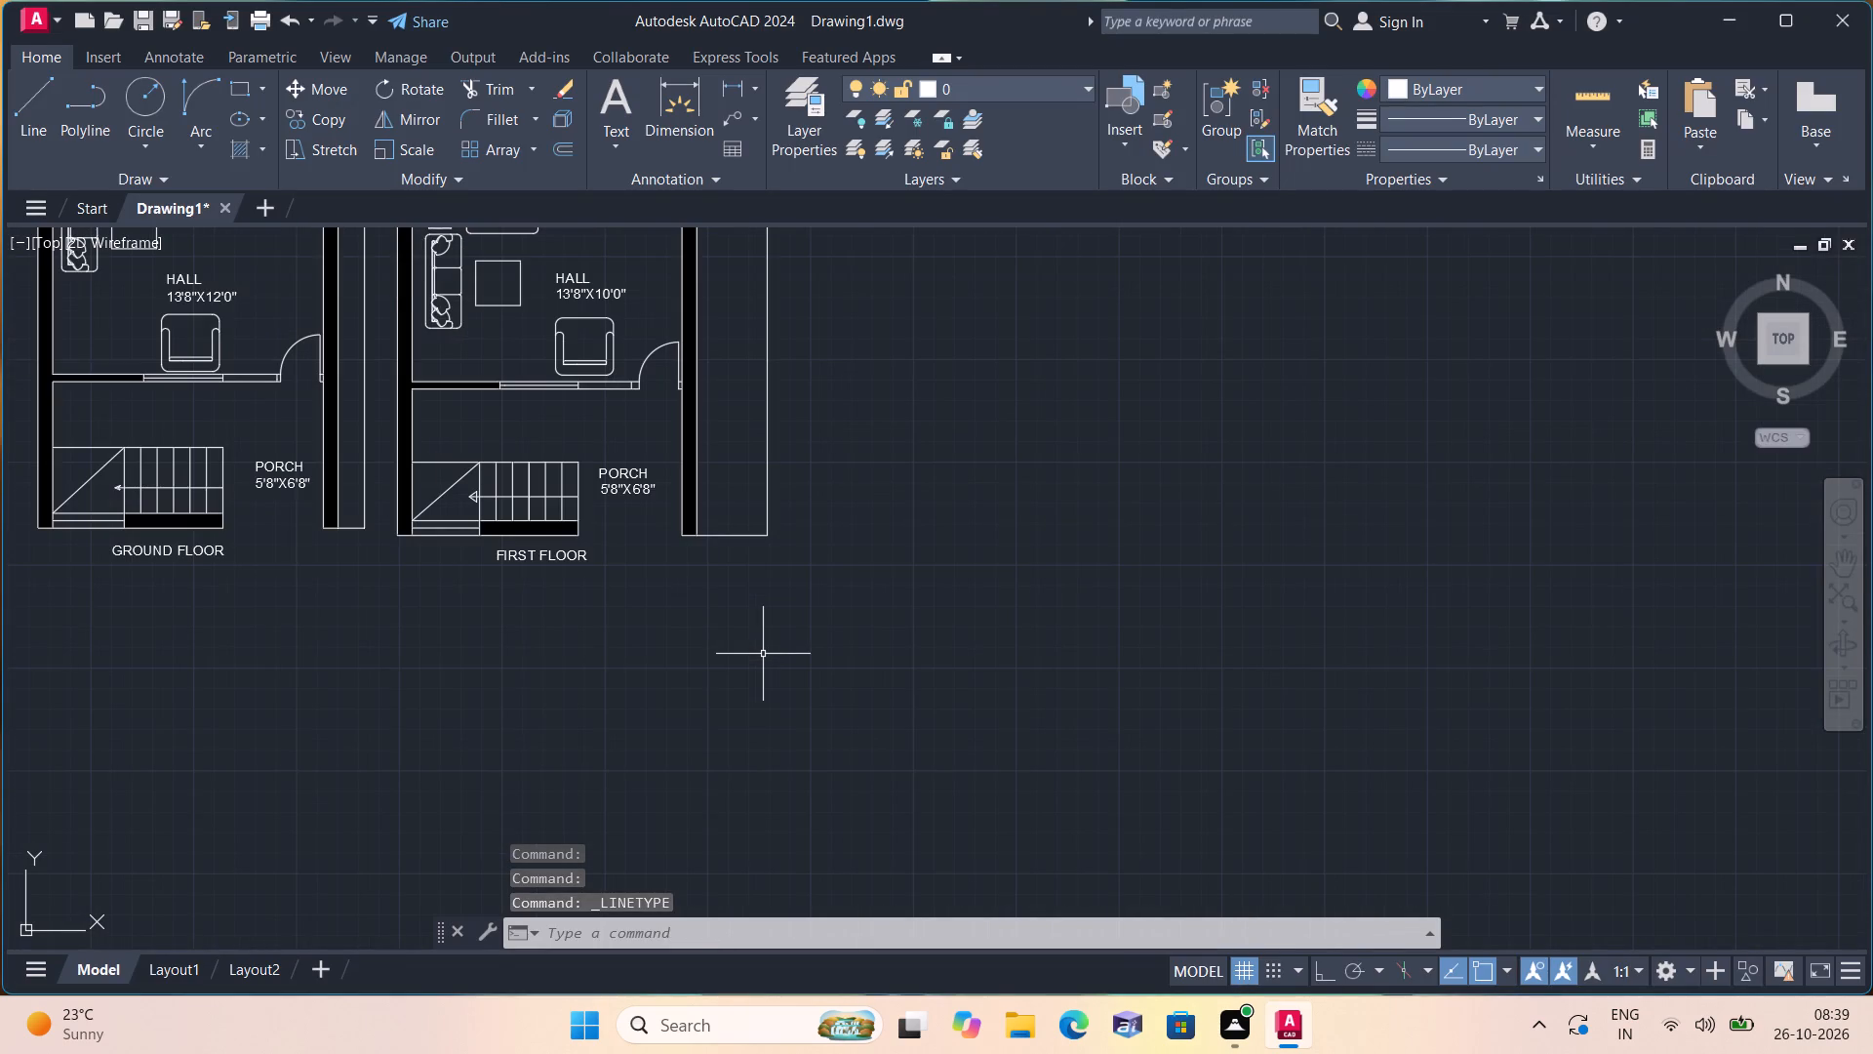
scroll(761, 595, up, 1)
middle_drag(761, 589, 972, 713)
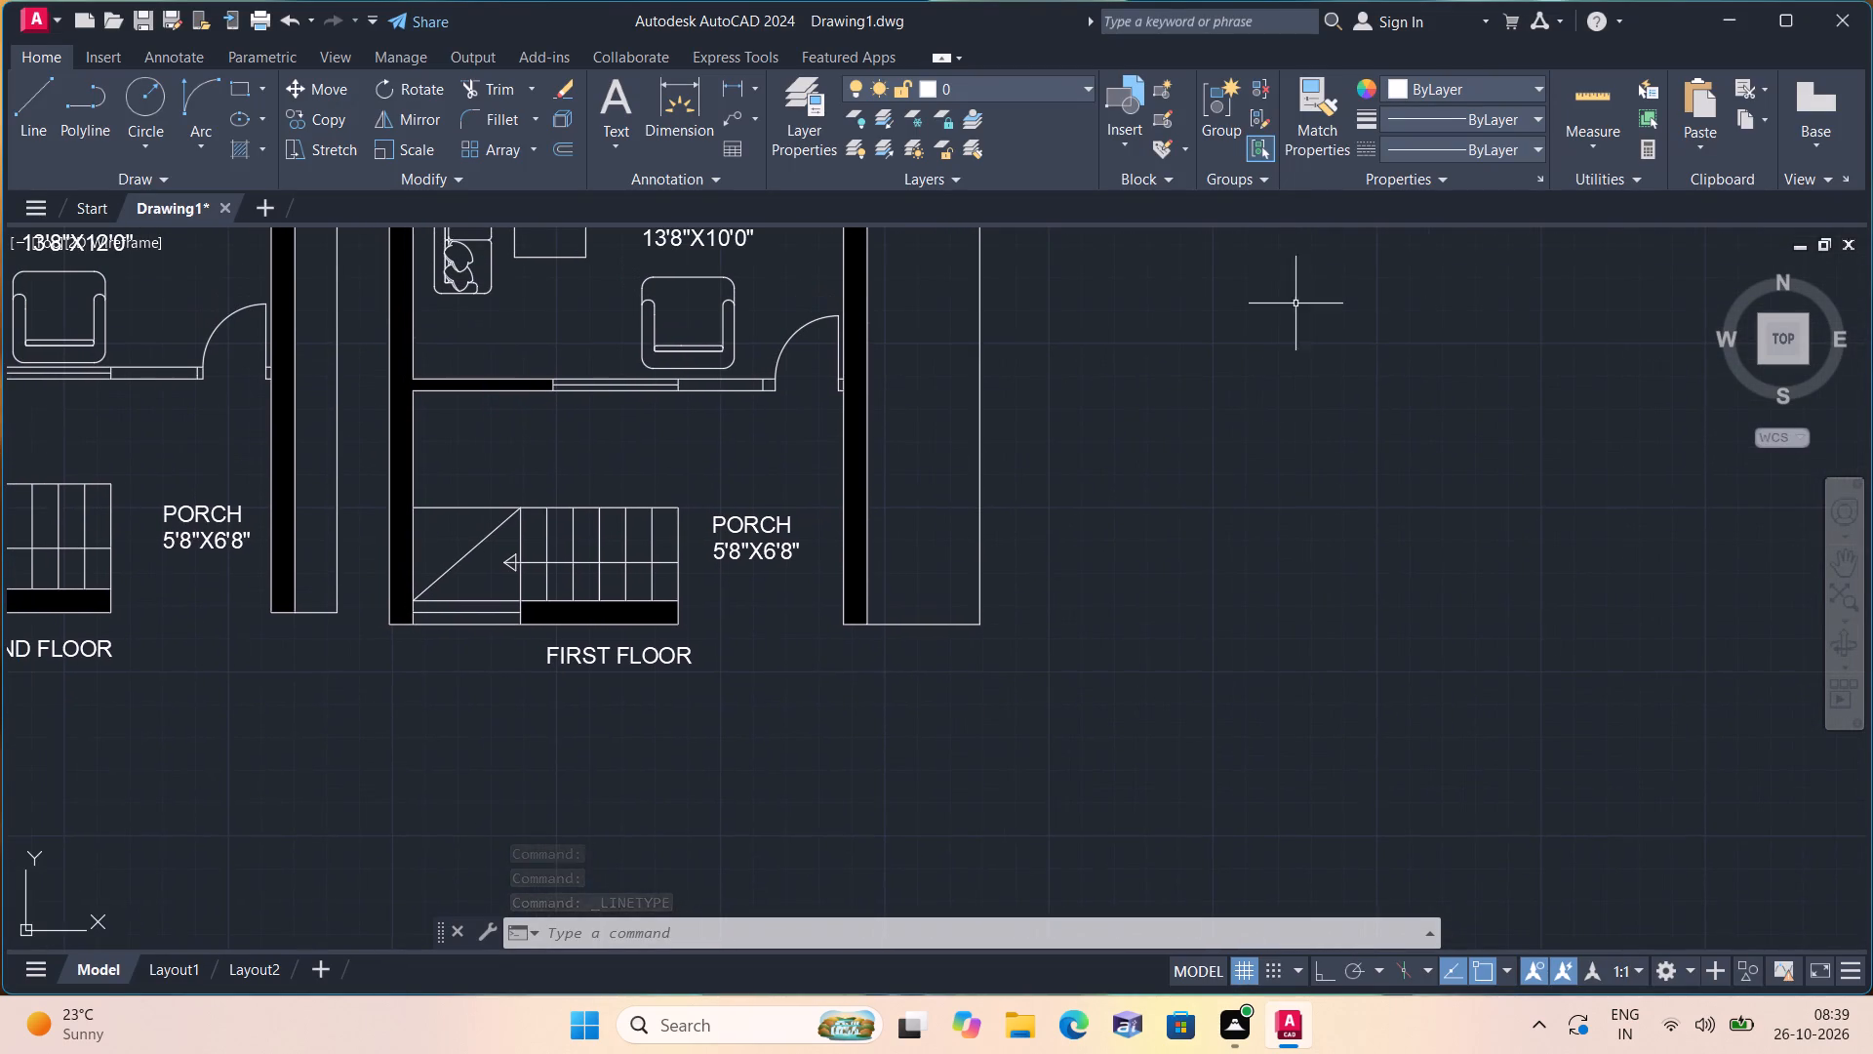
click(1406, 145)
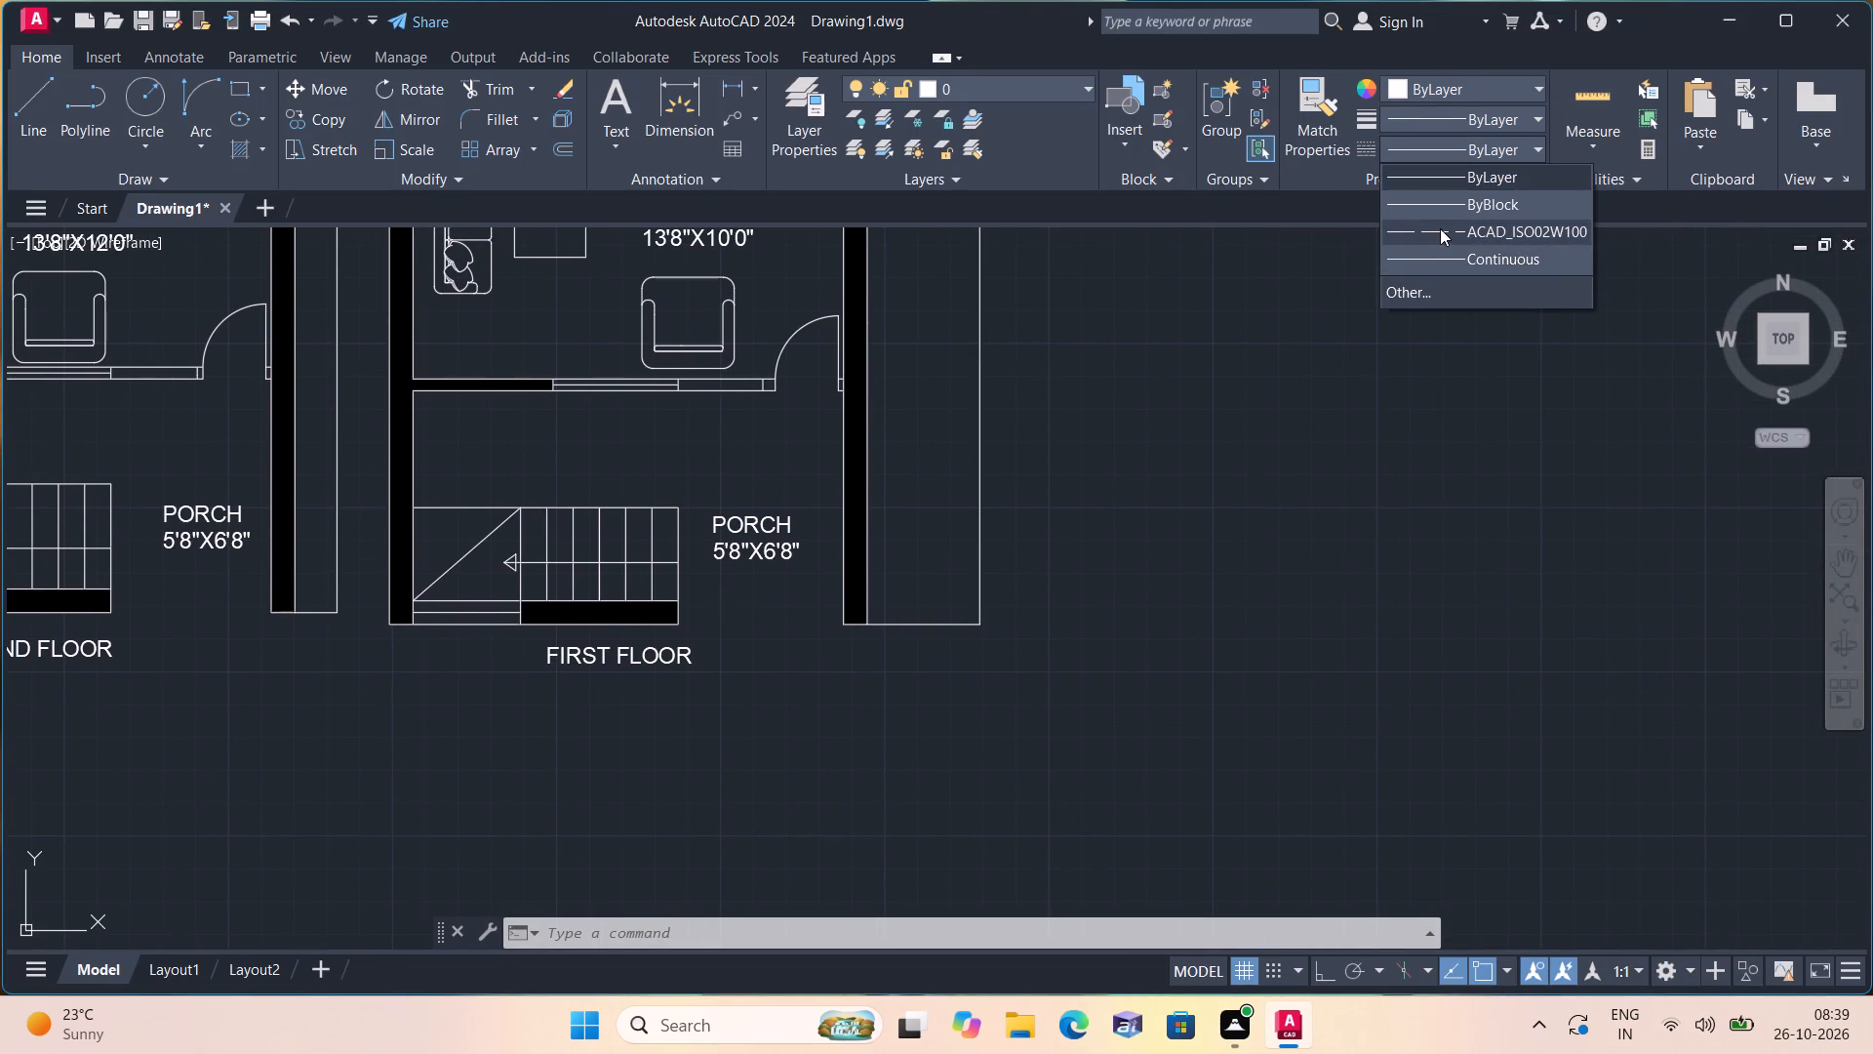
click(1440, 226)
With Ortho on, draw a dashed vertical line from the first-floor stair's upper porch-side corner up to the hall wall.
scroll(823, 590, down, 1)
middle_drag(778, 609, 831, 710)
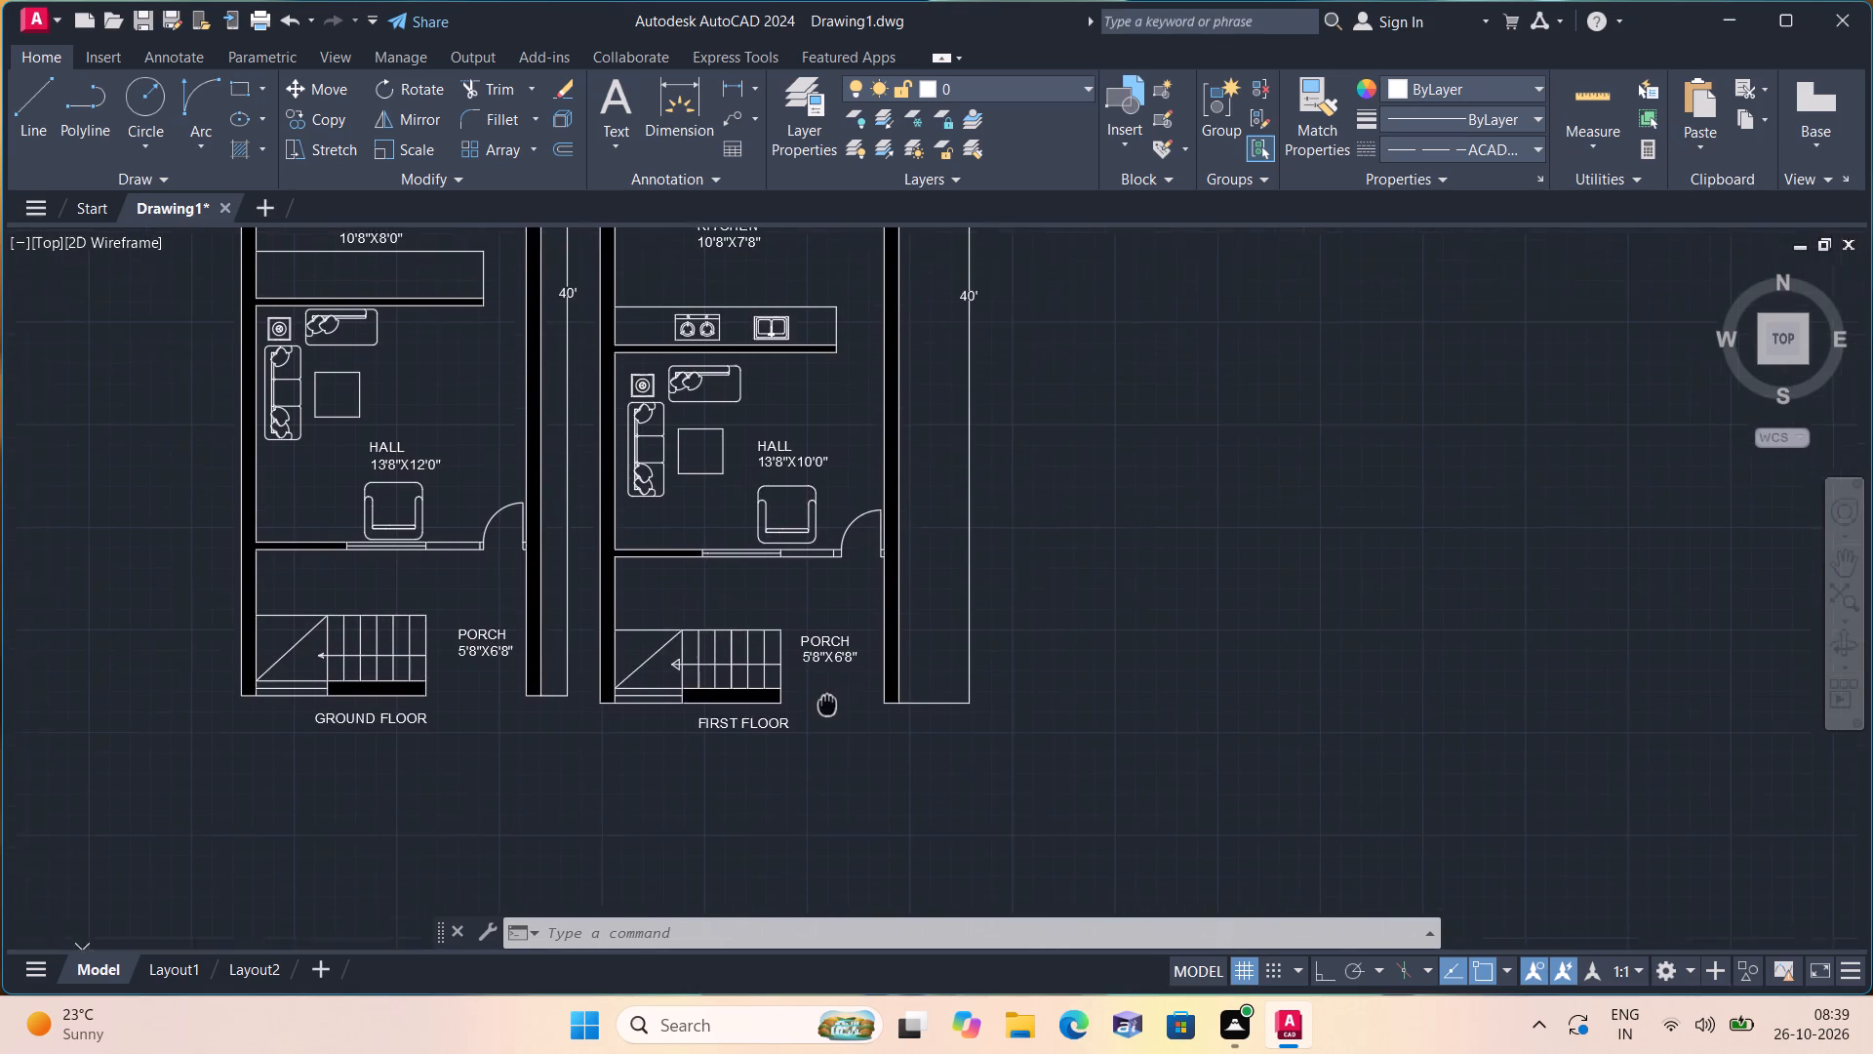
middle_drag(831, 710, 841, 733)
key(l)
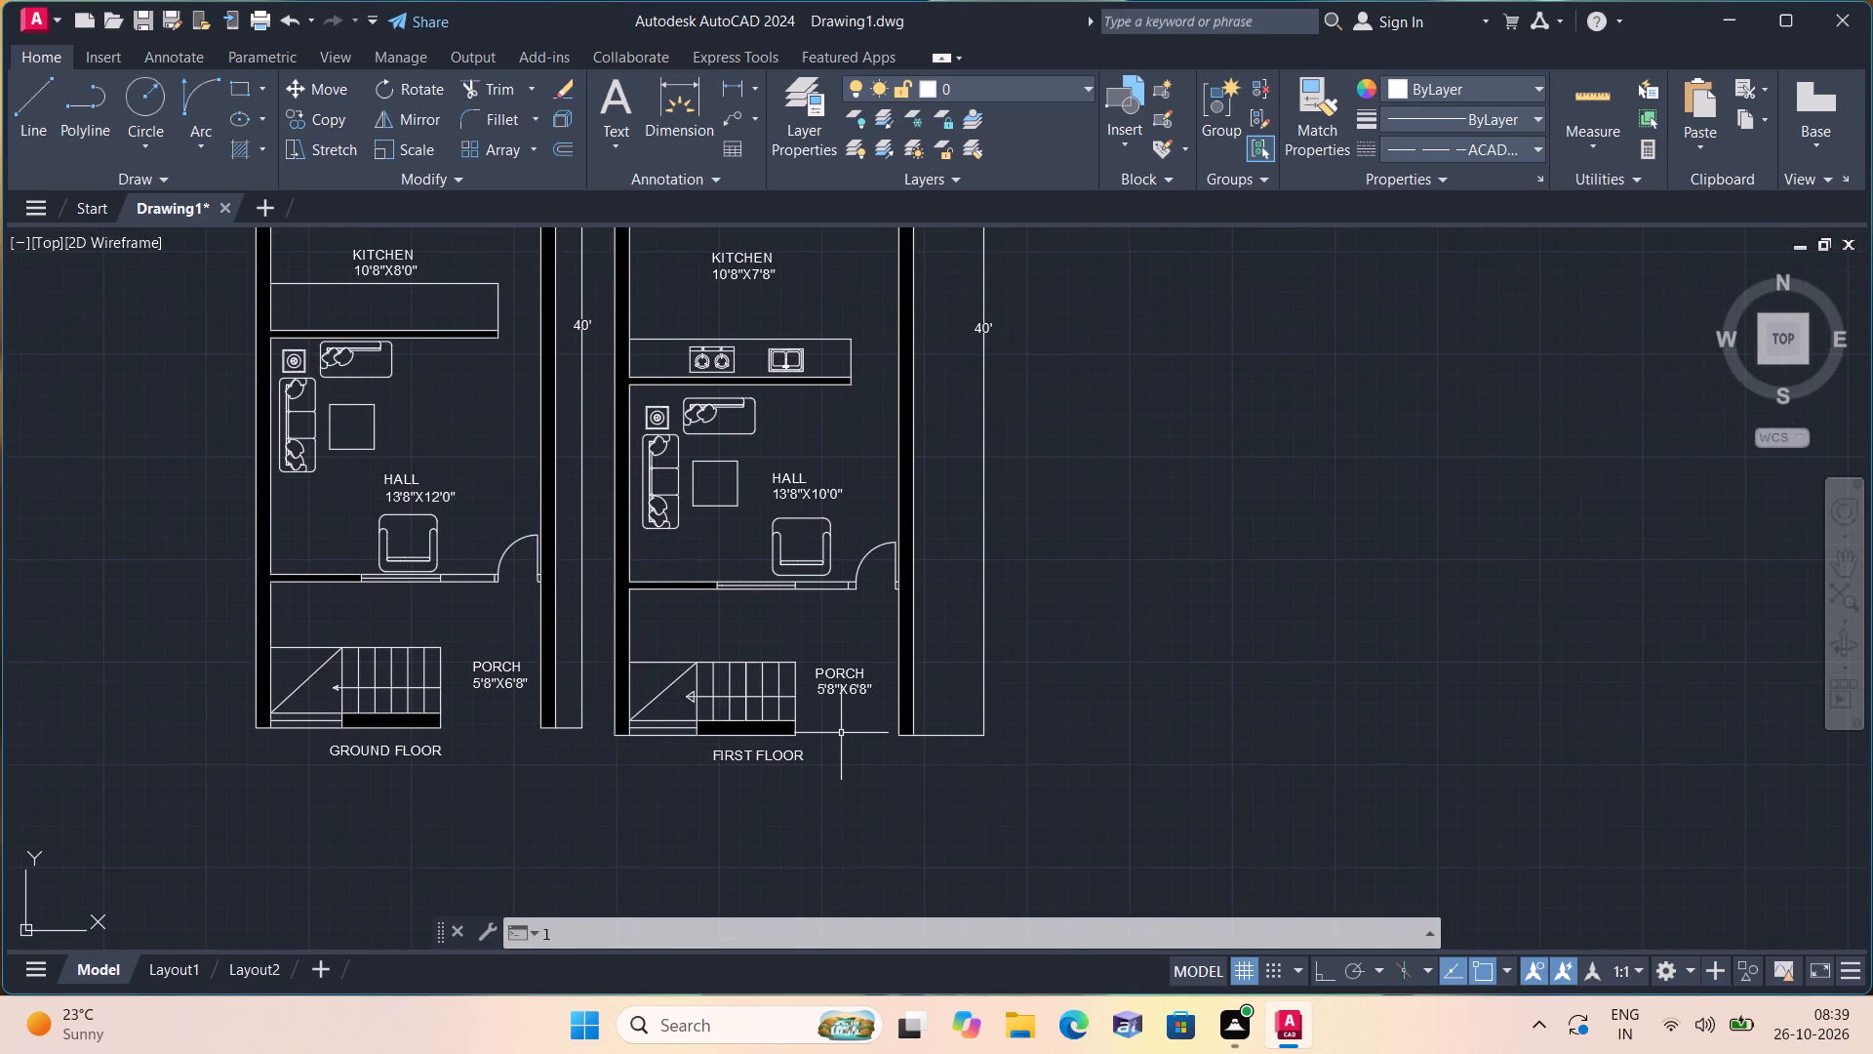
key(space)
scroll(810, 642, up, 2)
click(781, 684)
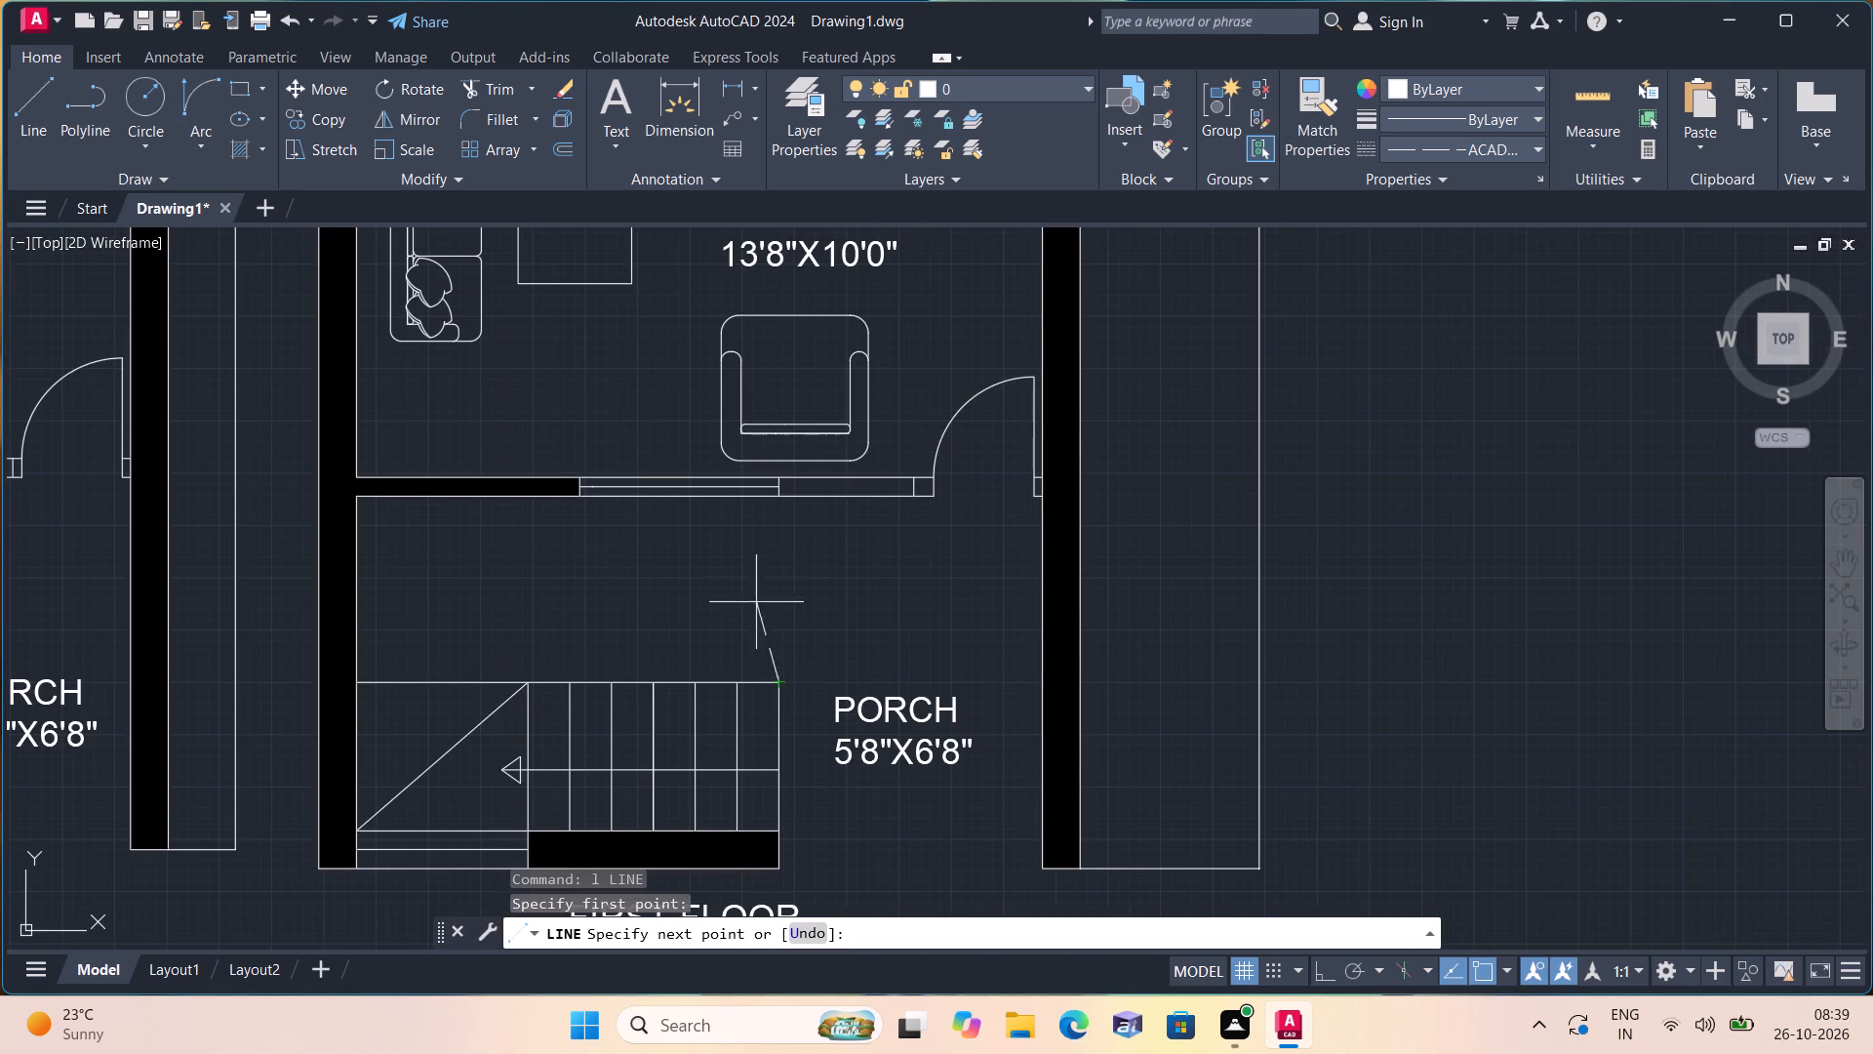
key(F8)
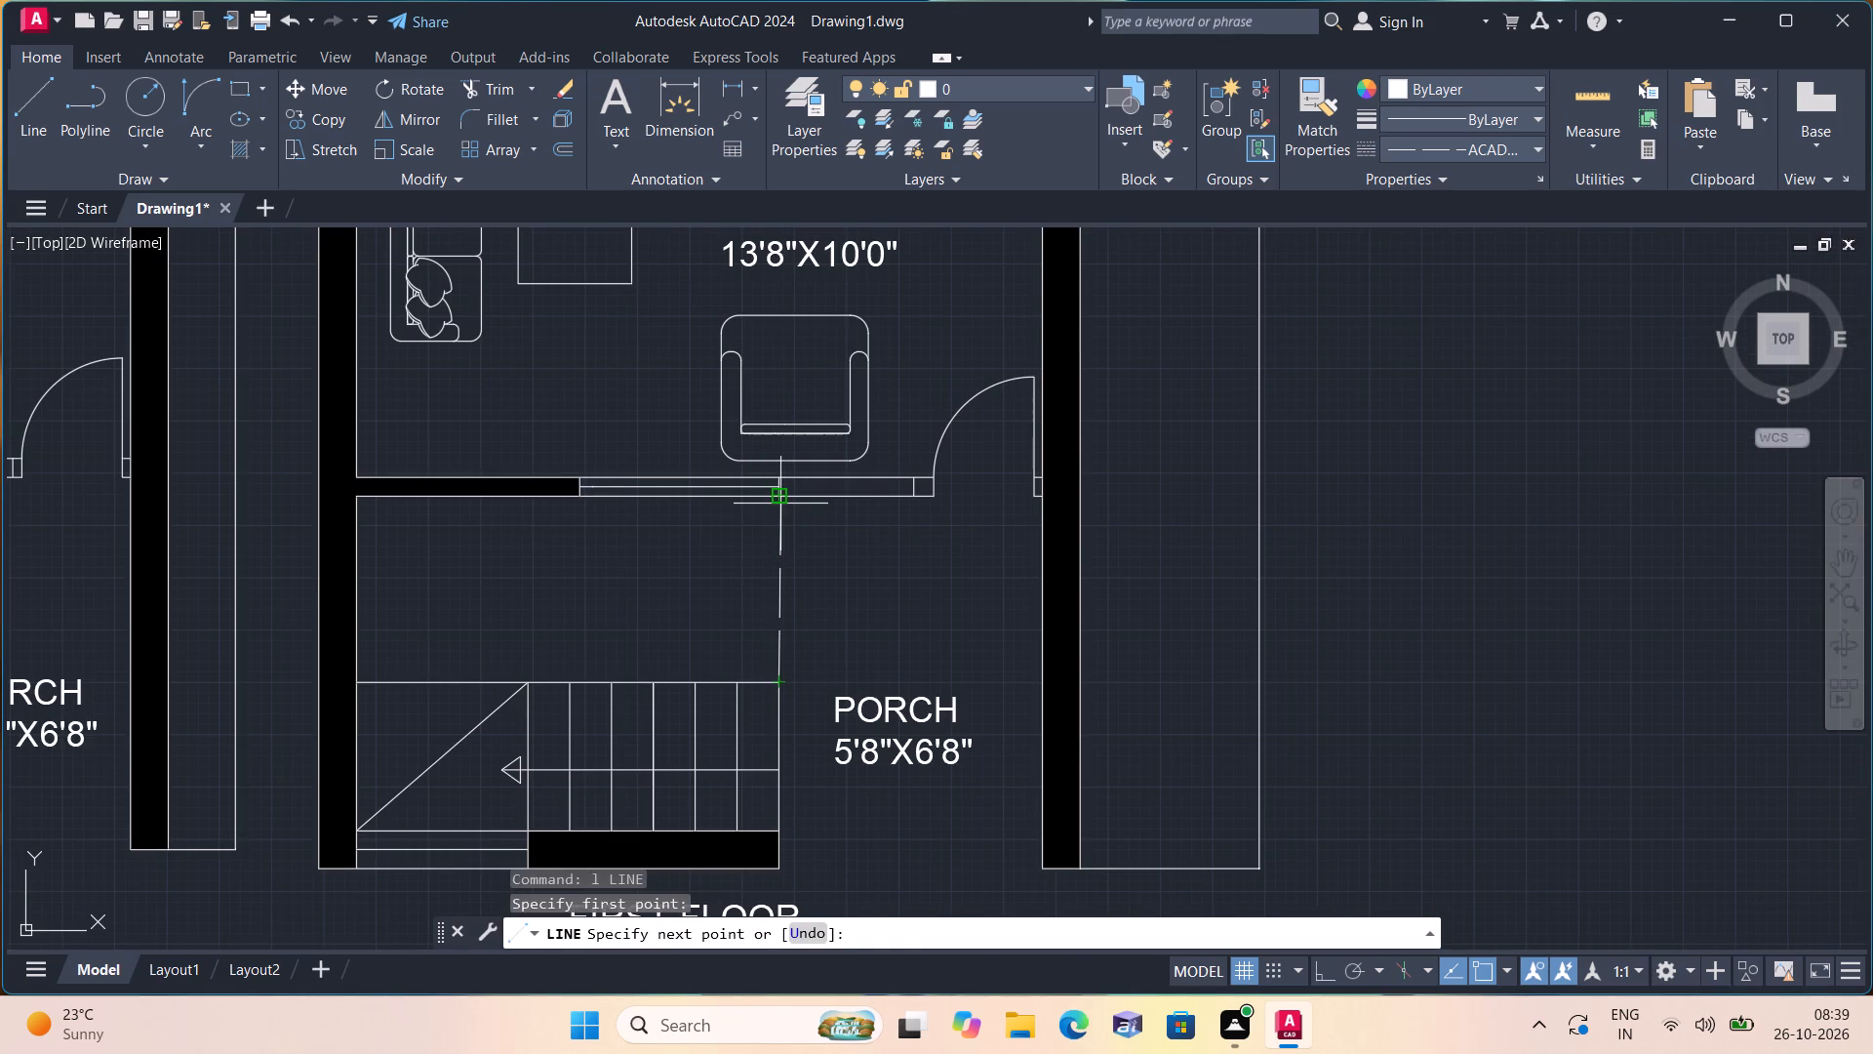
click(780, 504)
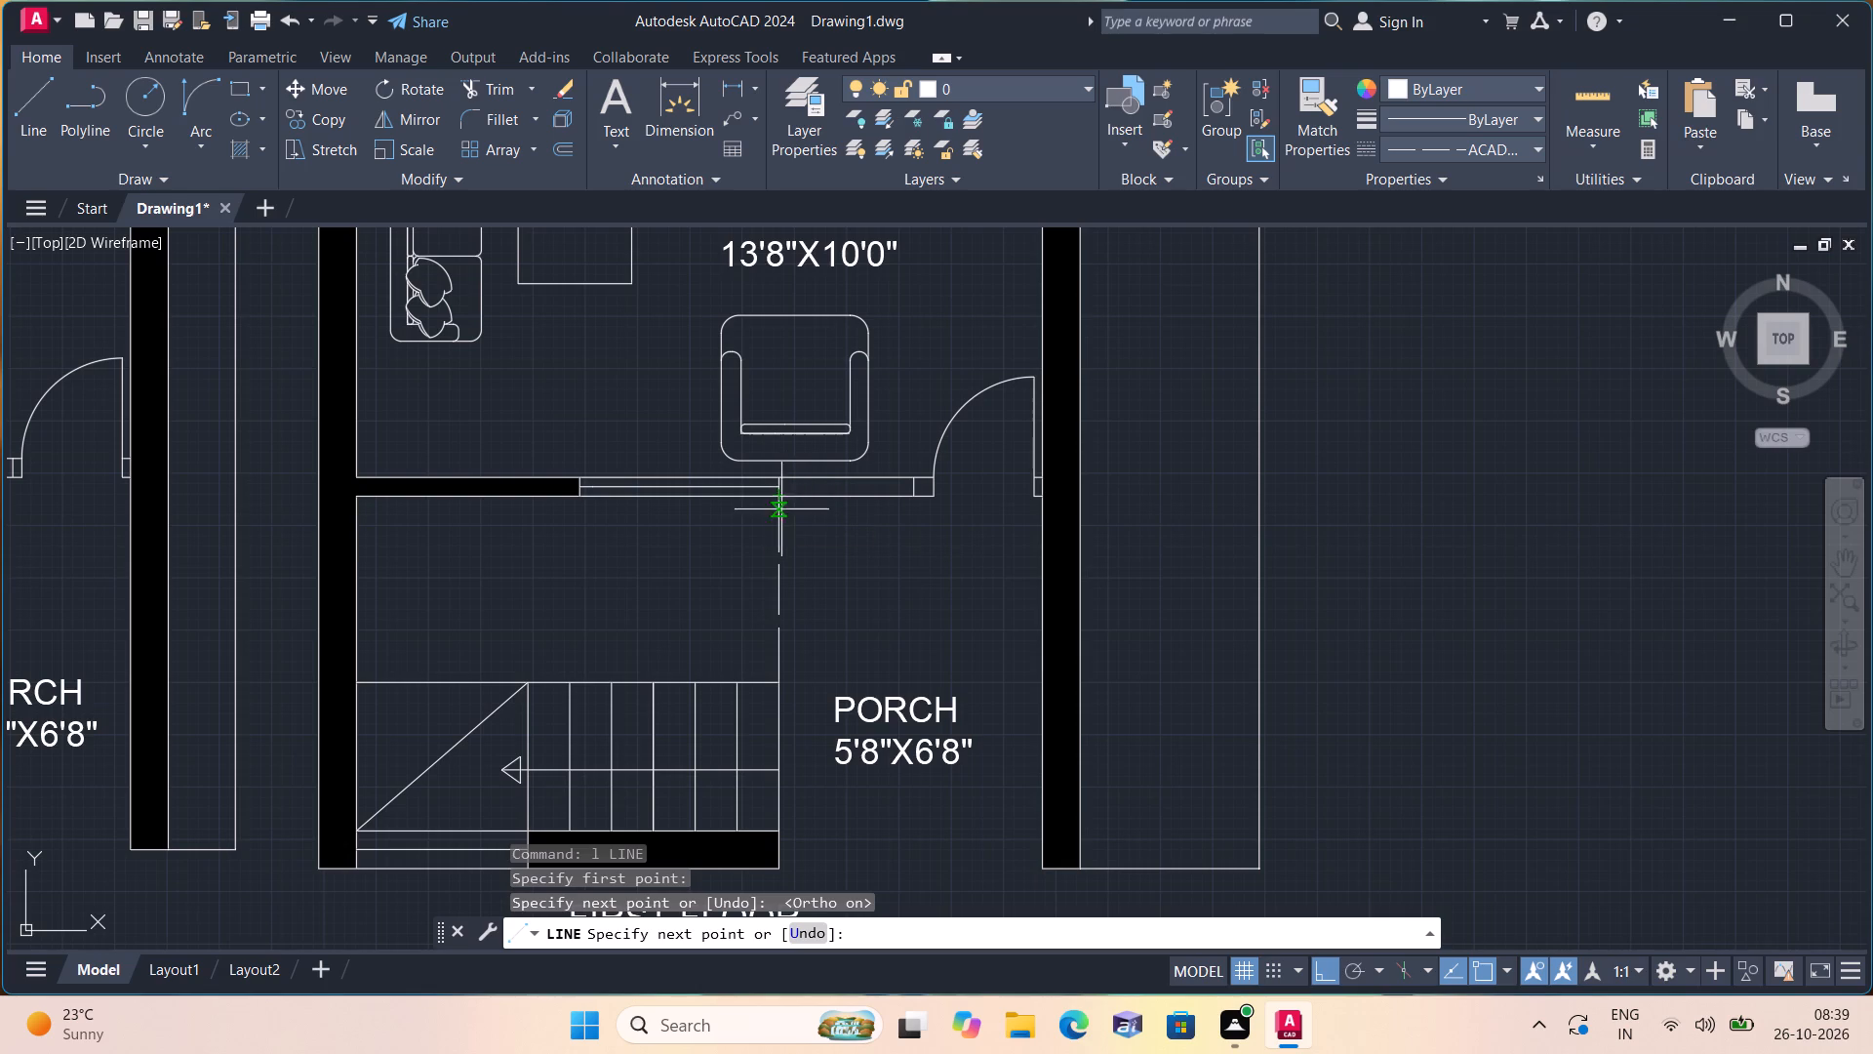
key(space)
Extend the next three first-floor stair tread lines, moving away from the porch, up to the hall wall with dashed vertical lines.
scroll(705, 674, up, 1)
key(space)
click(752, 690)
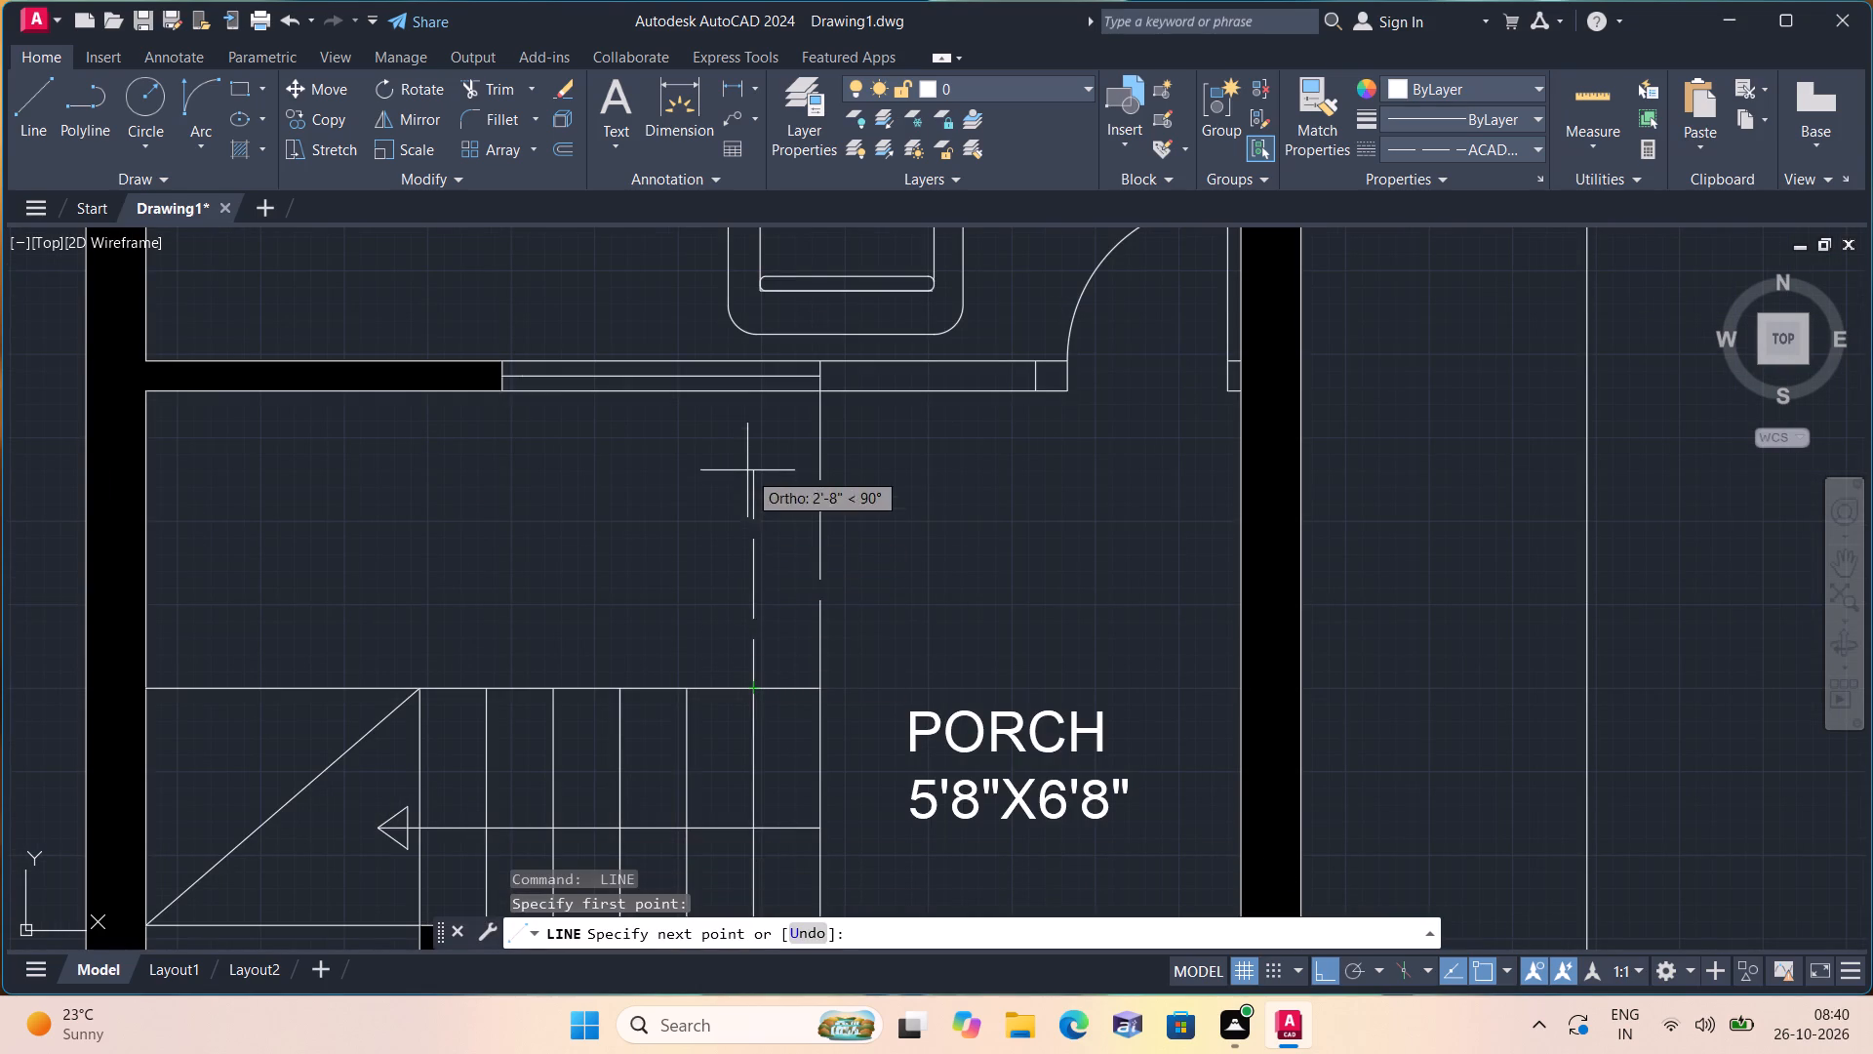
click(754, 387)
key(space)
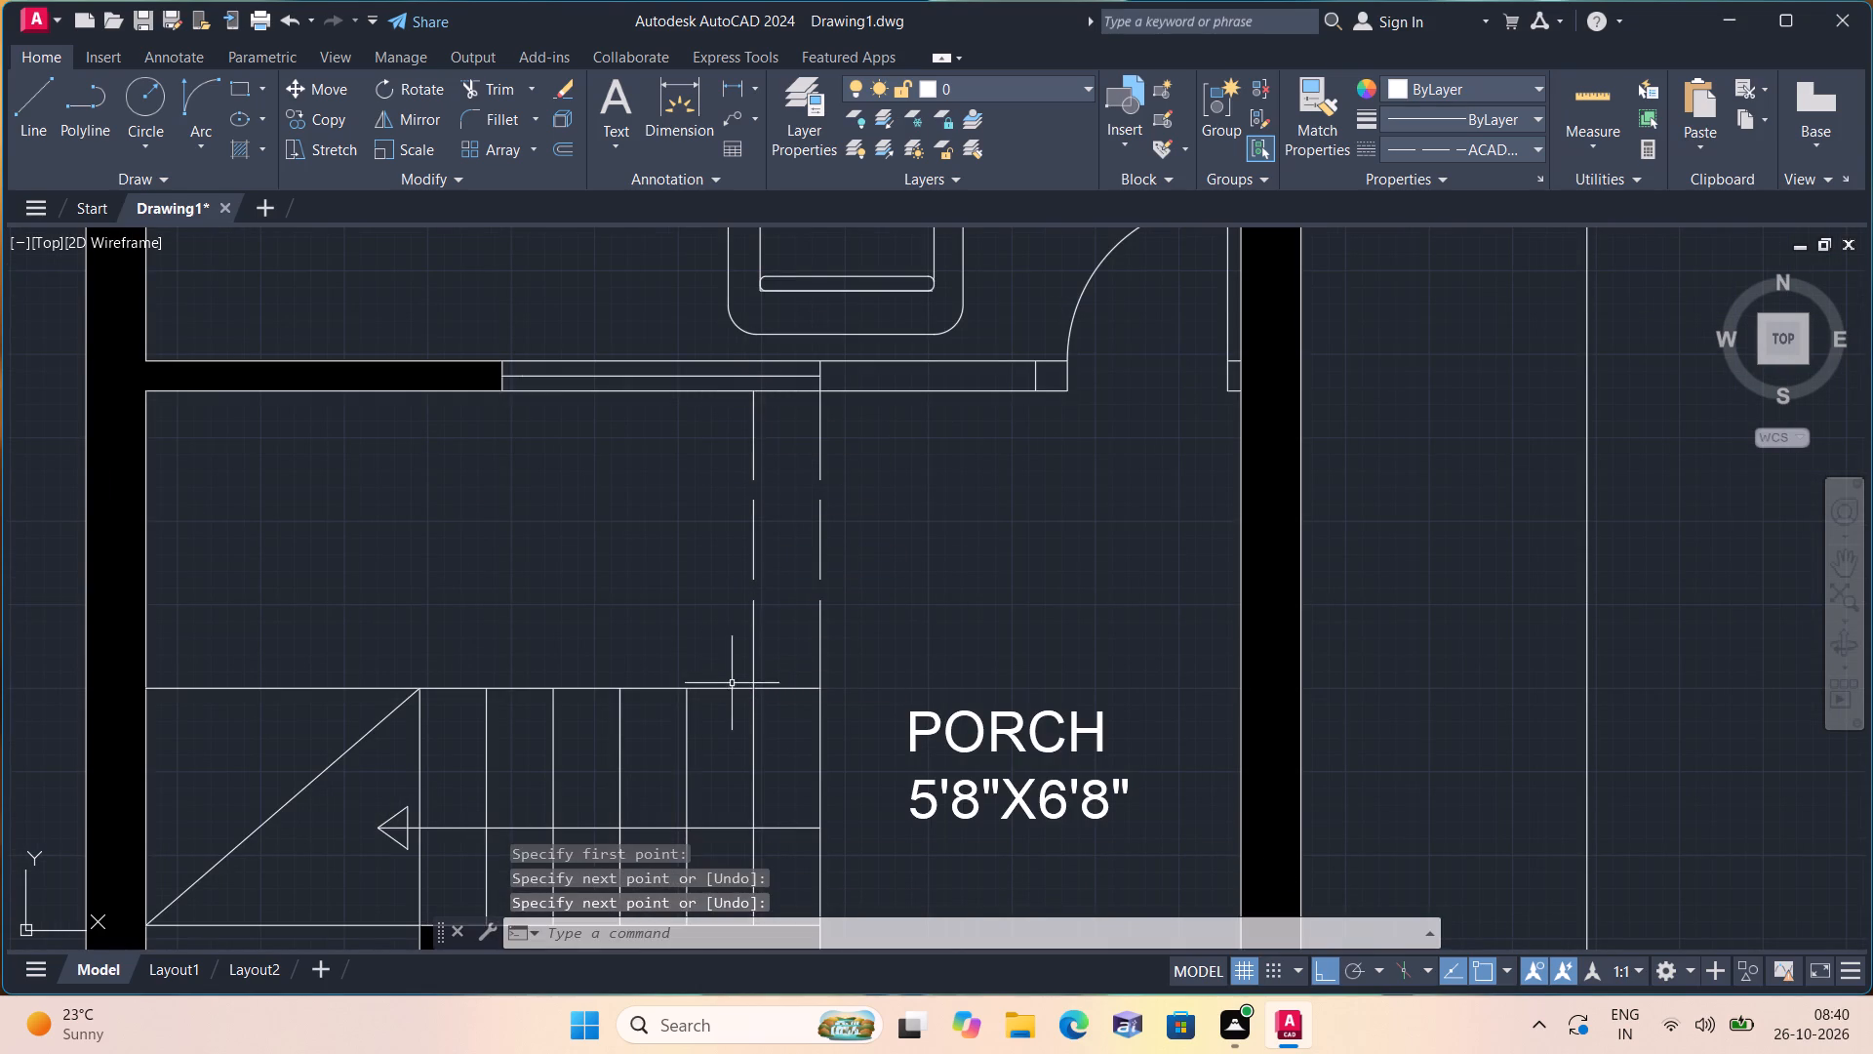
key(space)
click(691, 687)
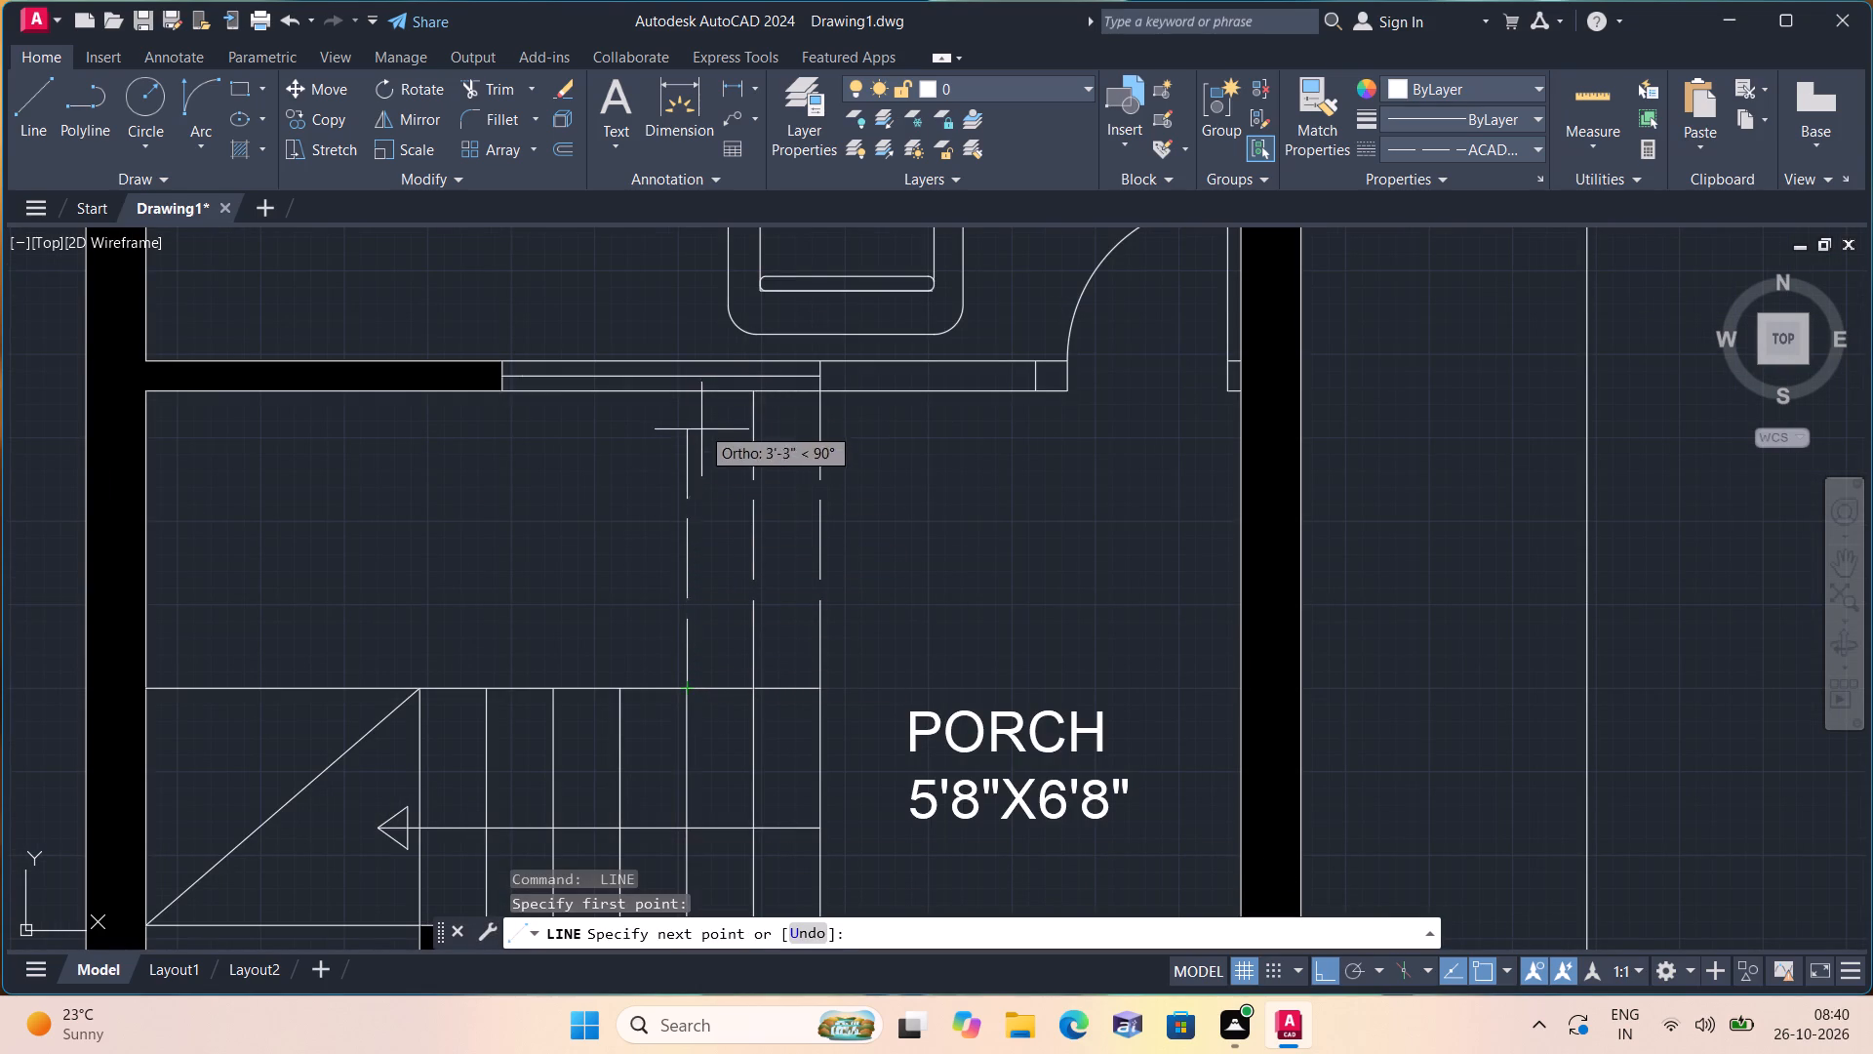
click(686, 392)
key(space)
key(space)
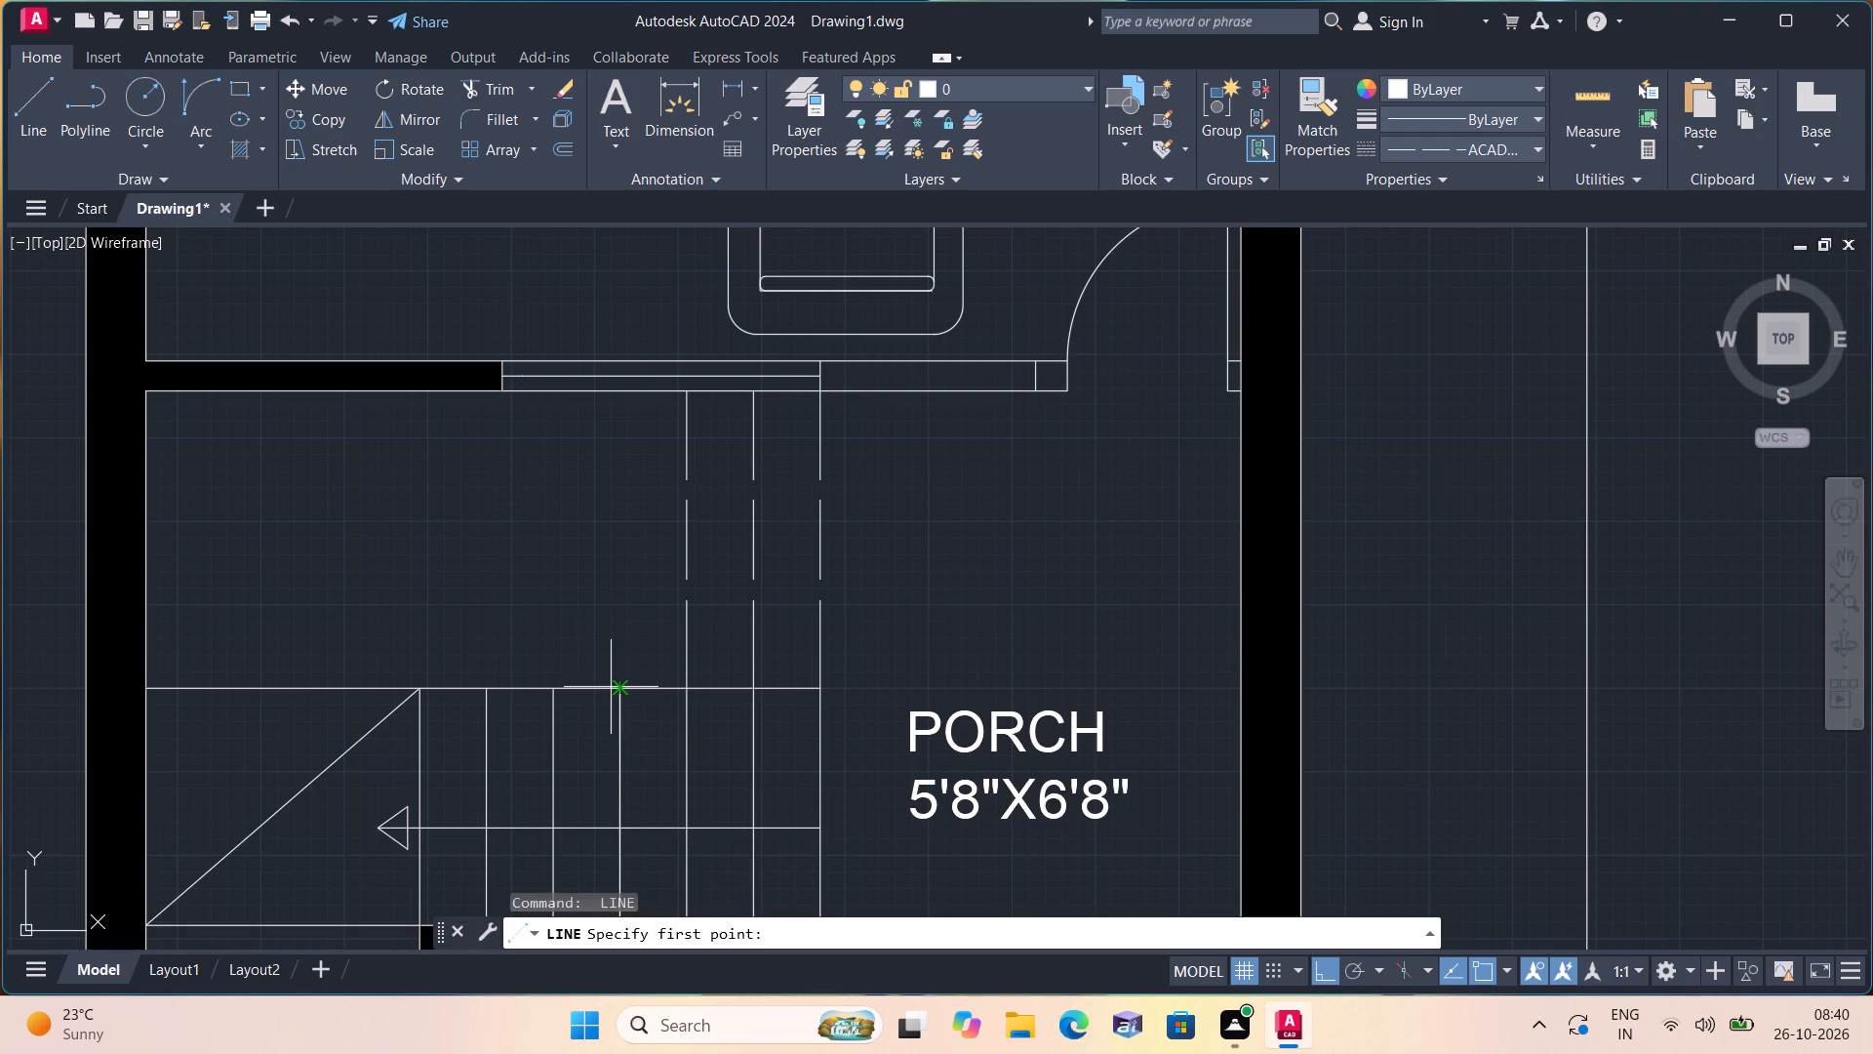
click(617, 686)
click(623, 395)
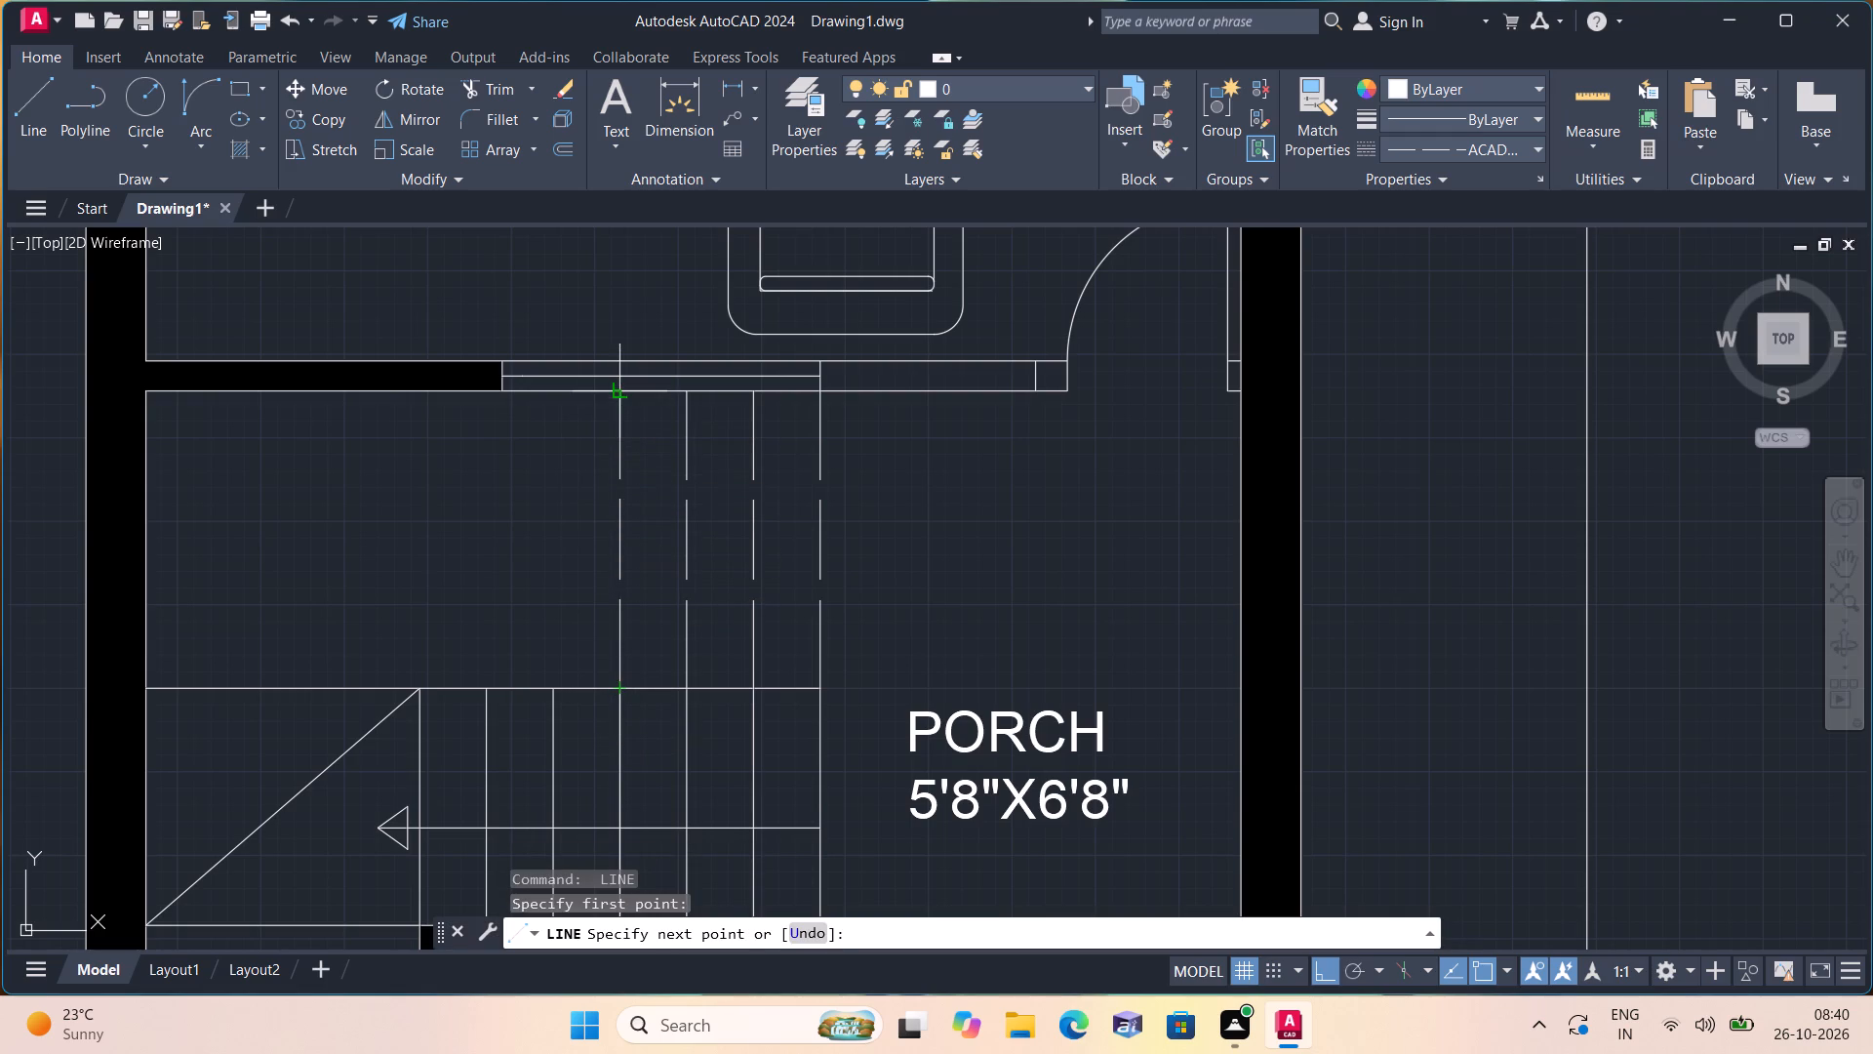
key(space)
Draw dashed vertical lines from the remaining three first-floor tread lines, including the landing edge, up to the hall wall.
key(space)
click(562, 685)
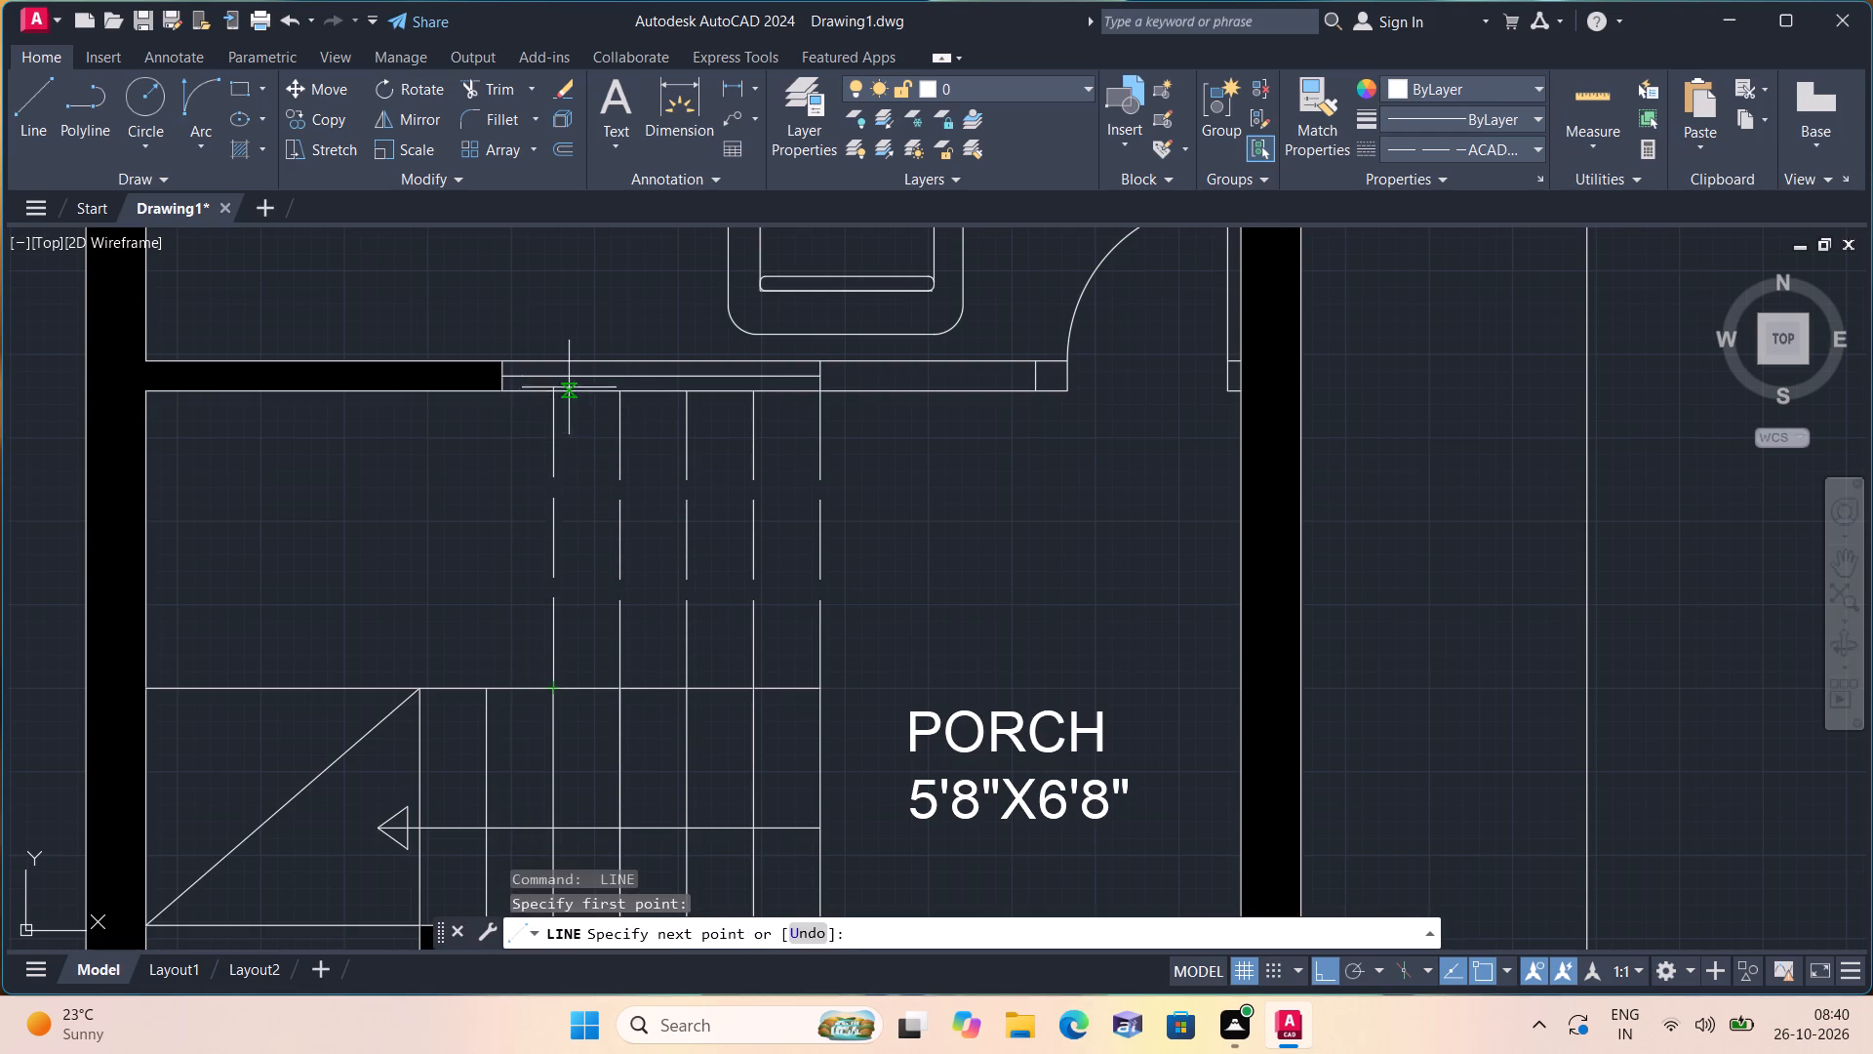
click(552, 397)
key(space)
key(space)
click(489, 694)
click(492, 394)
key(space)
key(space)
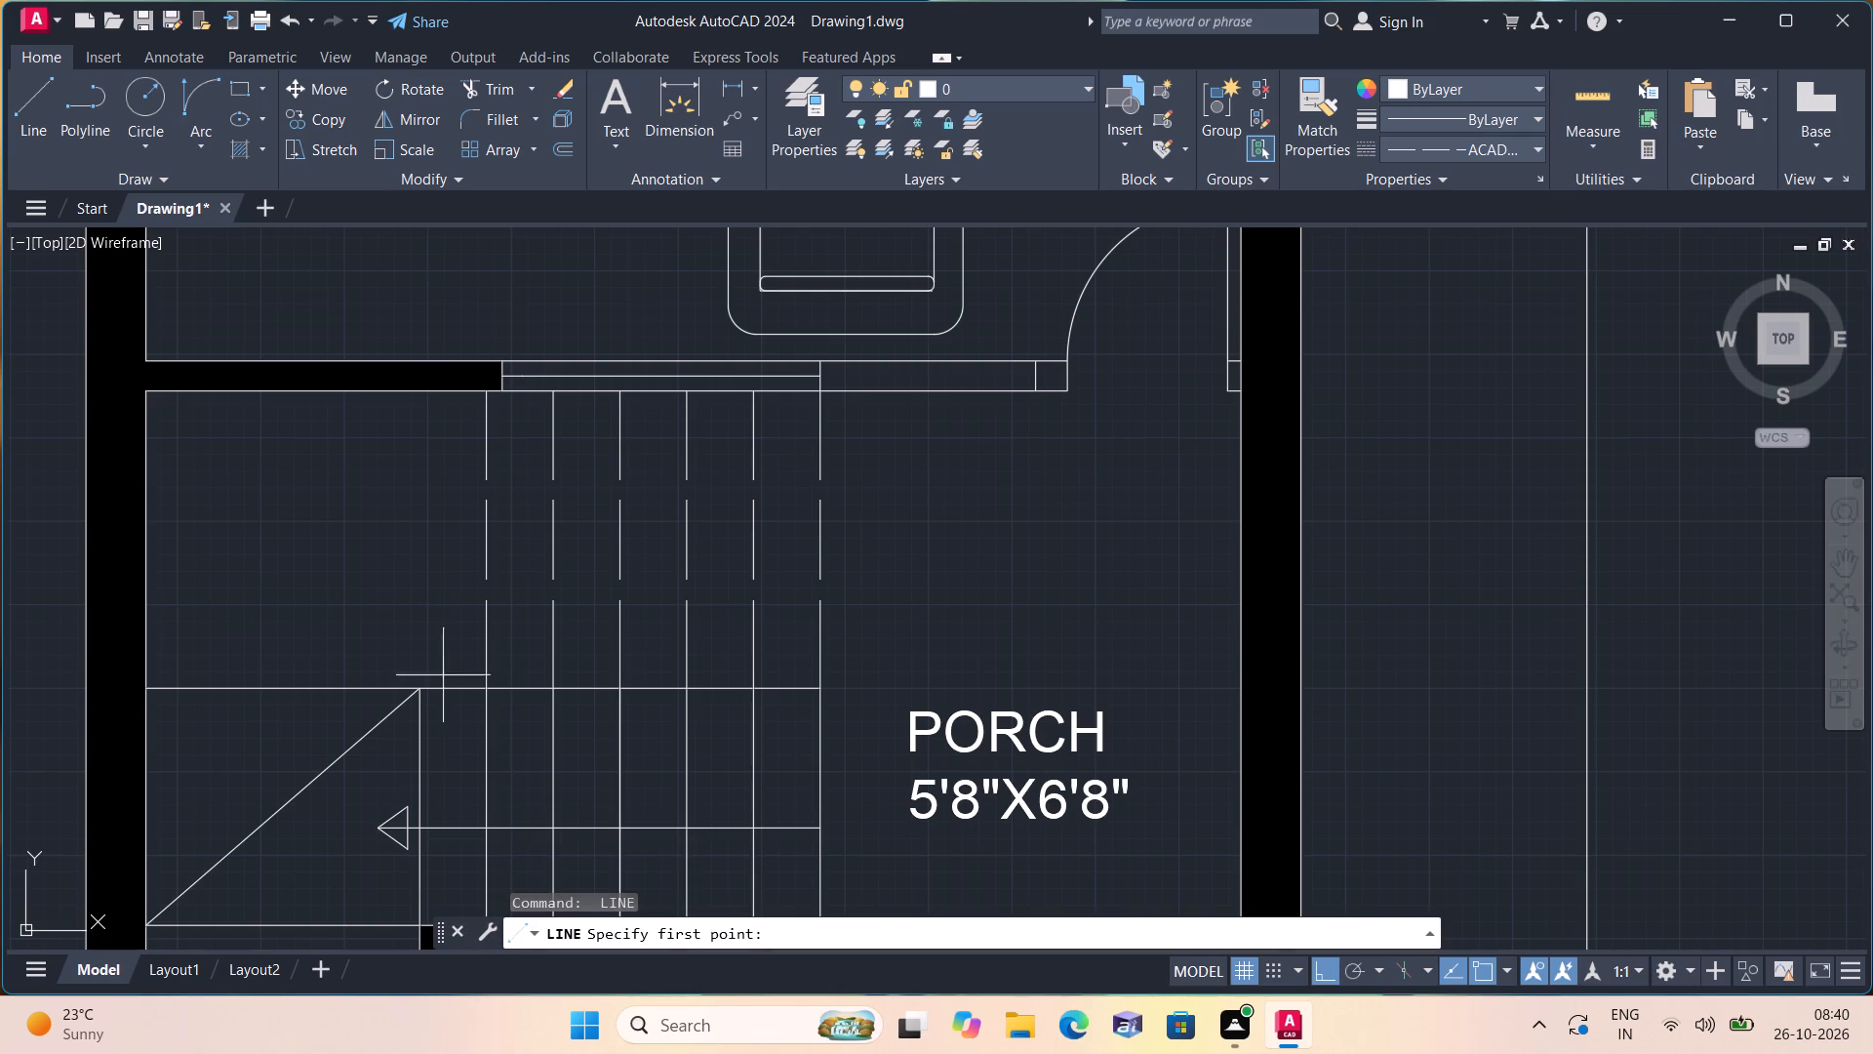
click(426, 690)
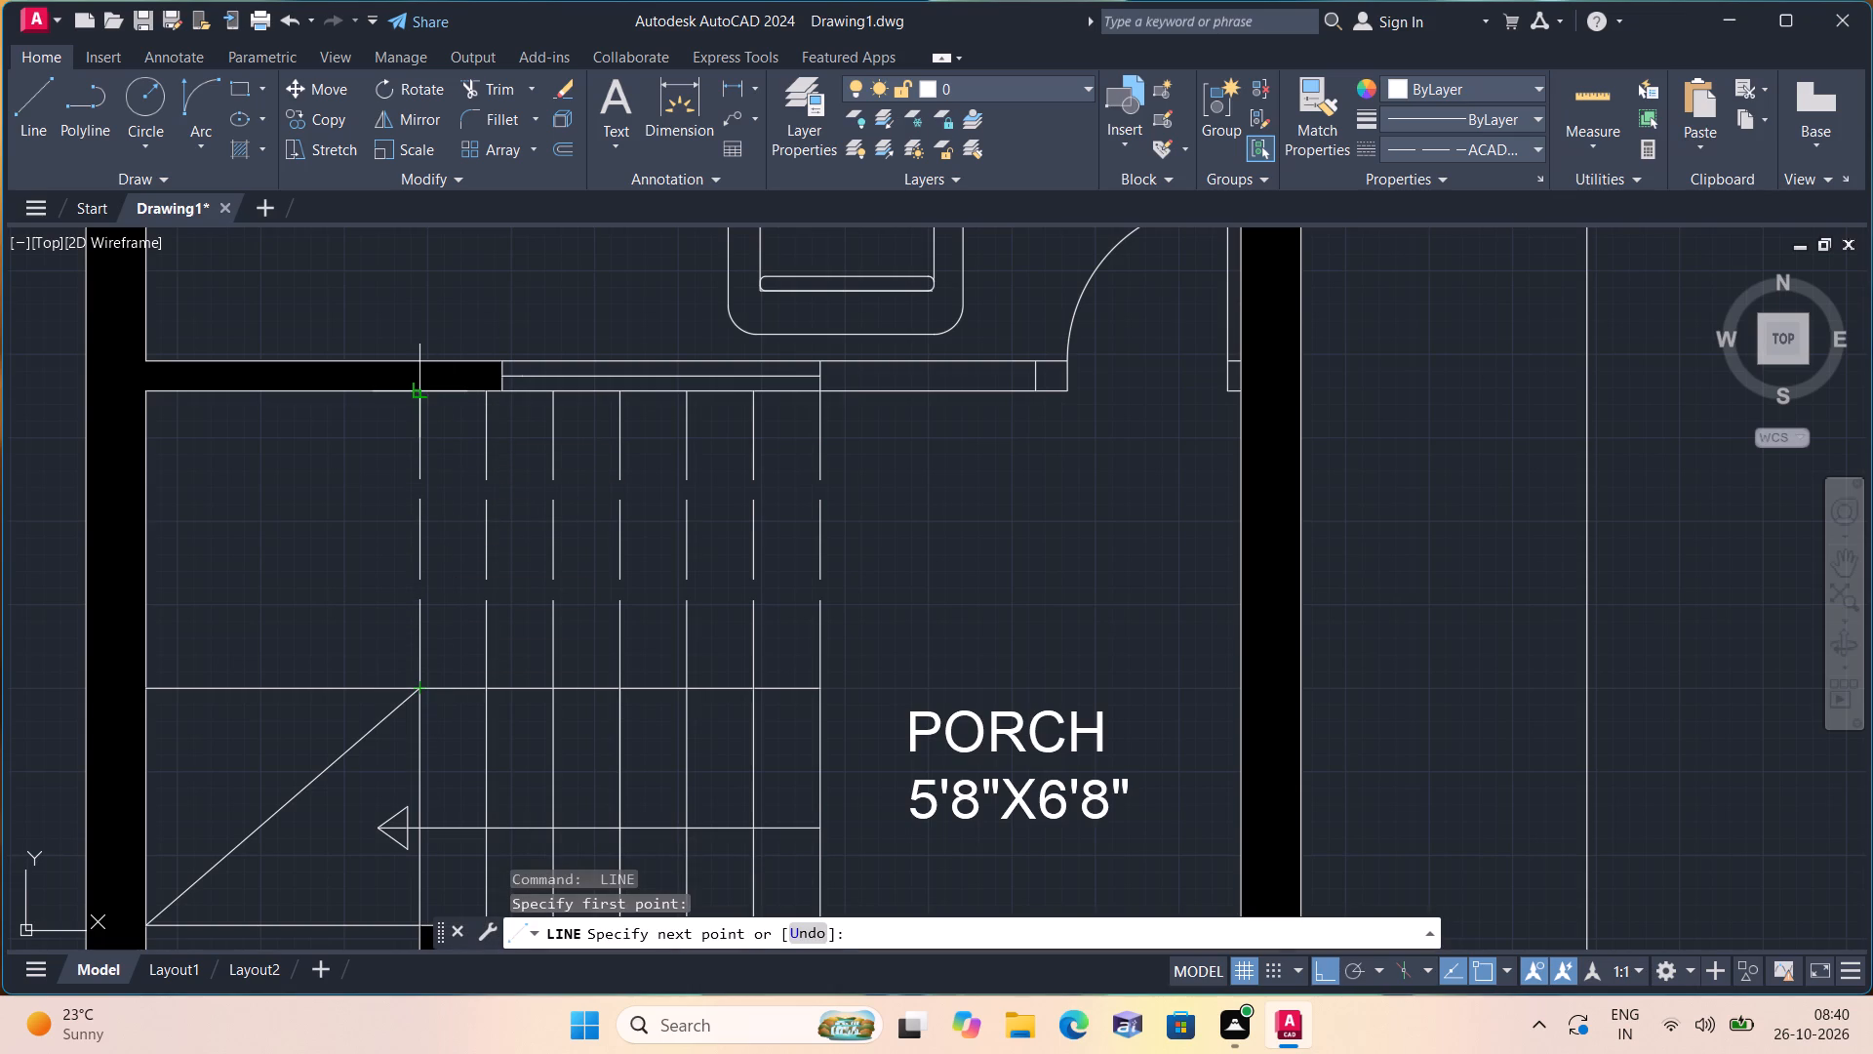
click(425, 386)
key(space)
Draw a dashed diagonal from the first-floor landing corner to the inner corner where the hall wall meets the left outer wall.
middle_drag(363, 483, 596, 542)
key(space)
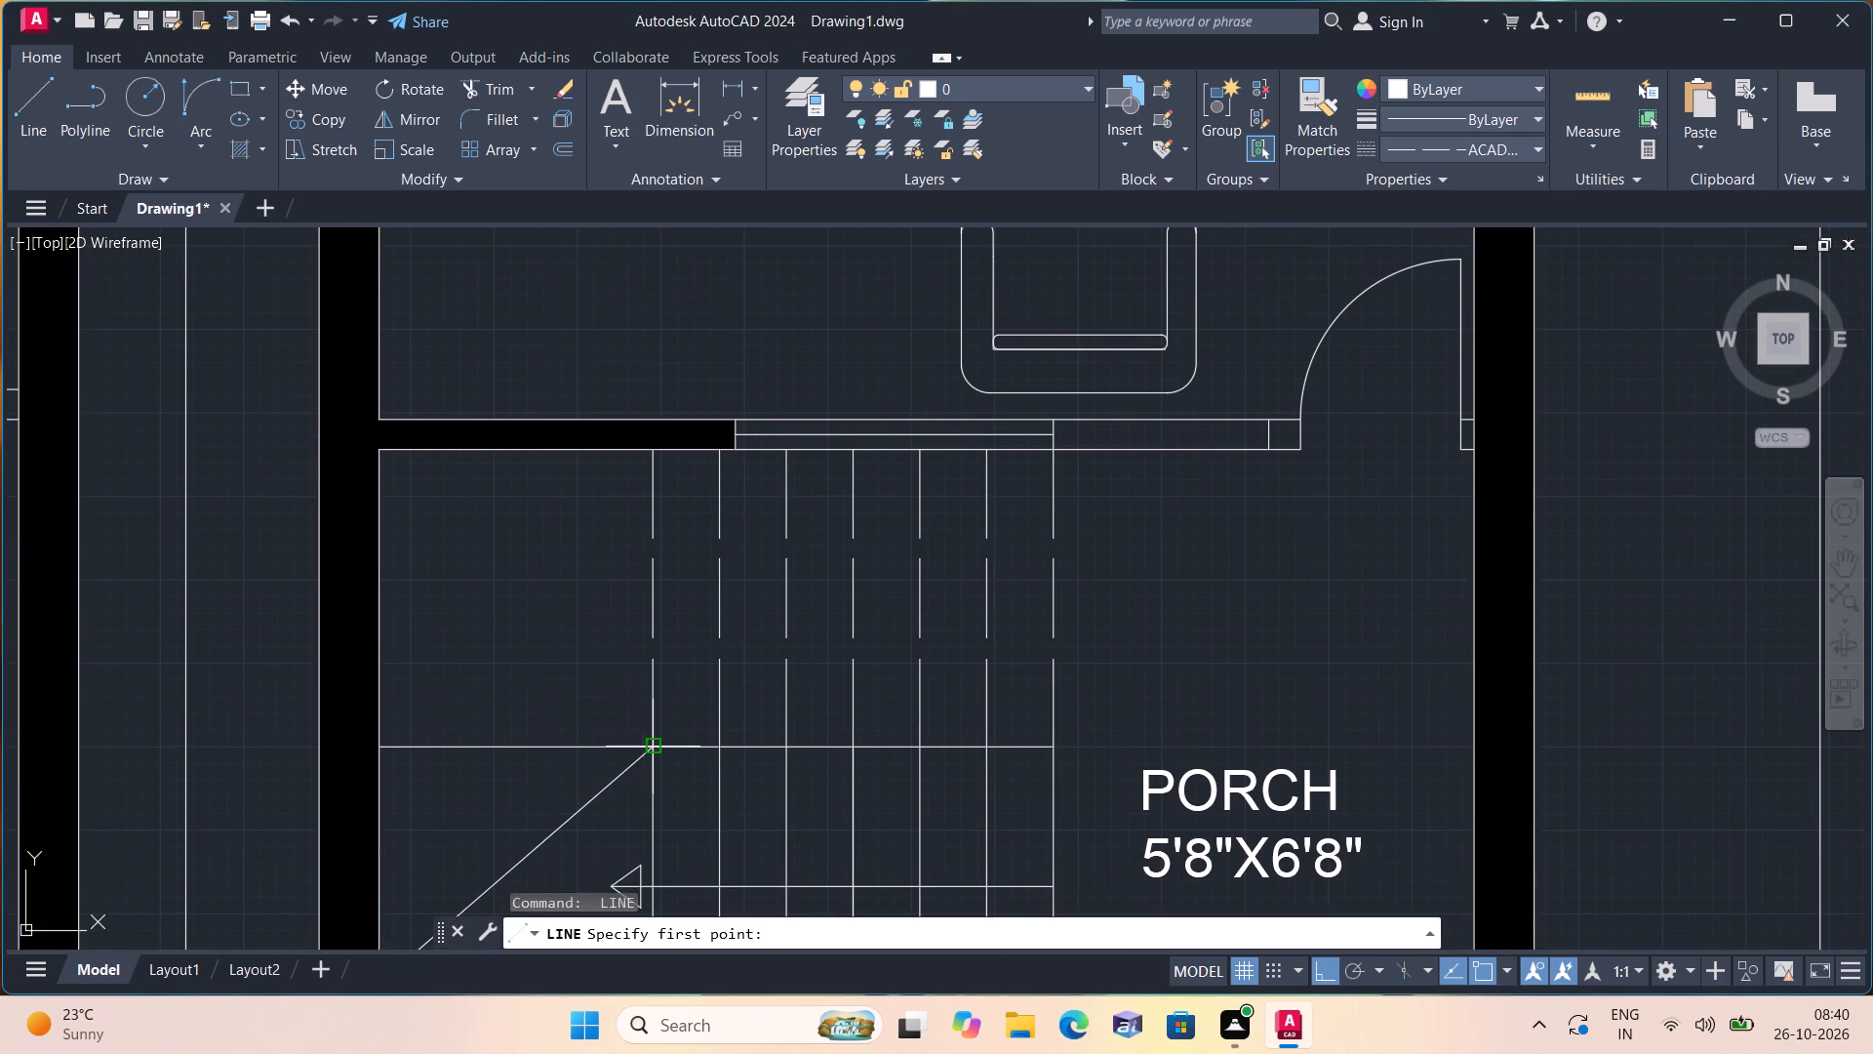
click(653, 750)
click(379, 453)
key(space)
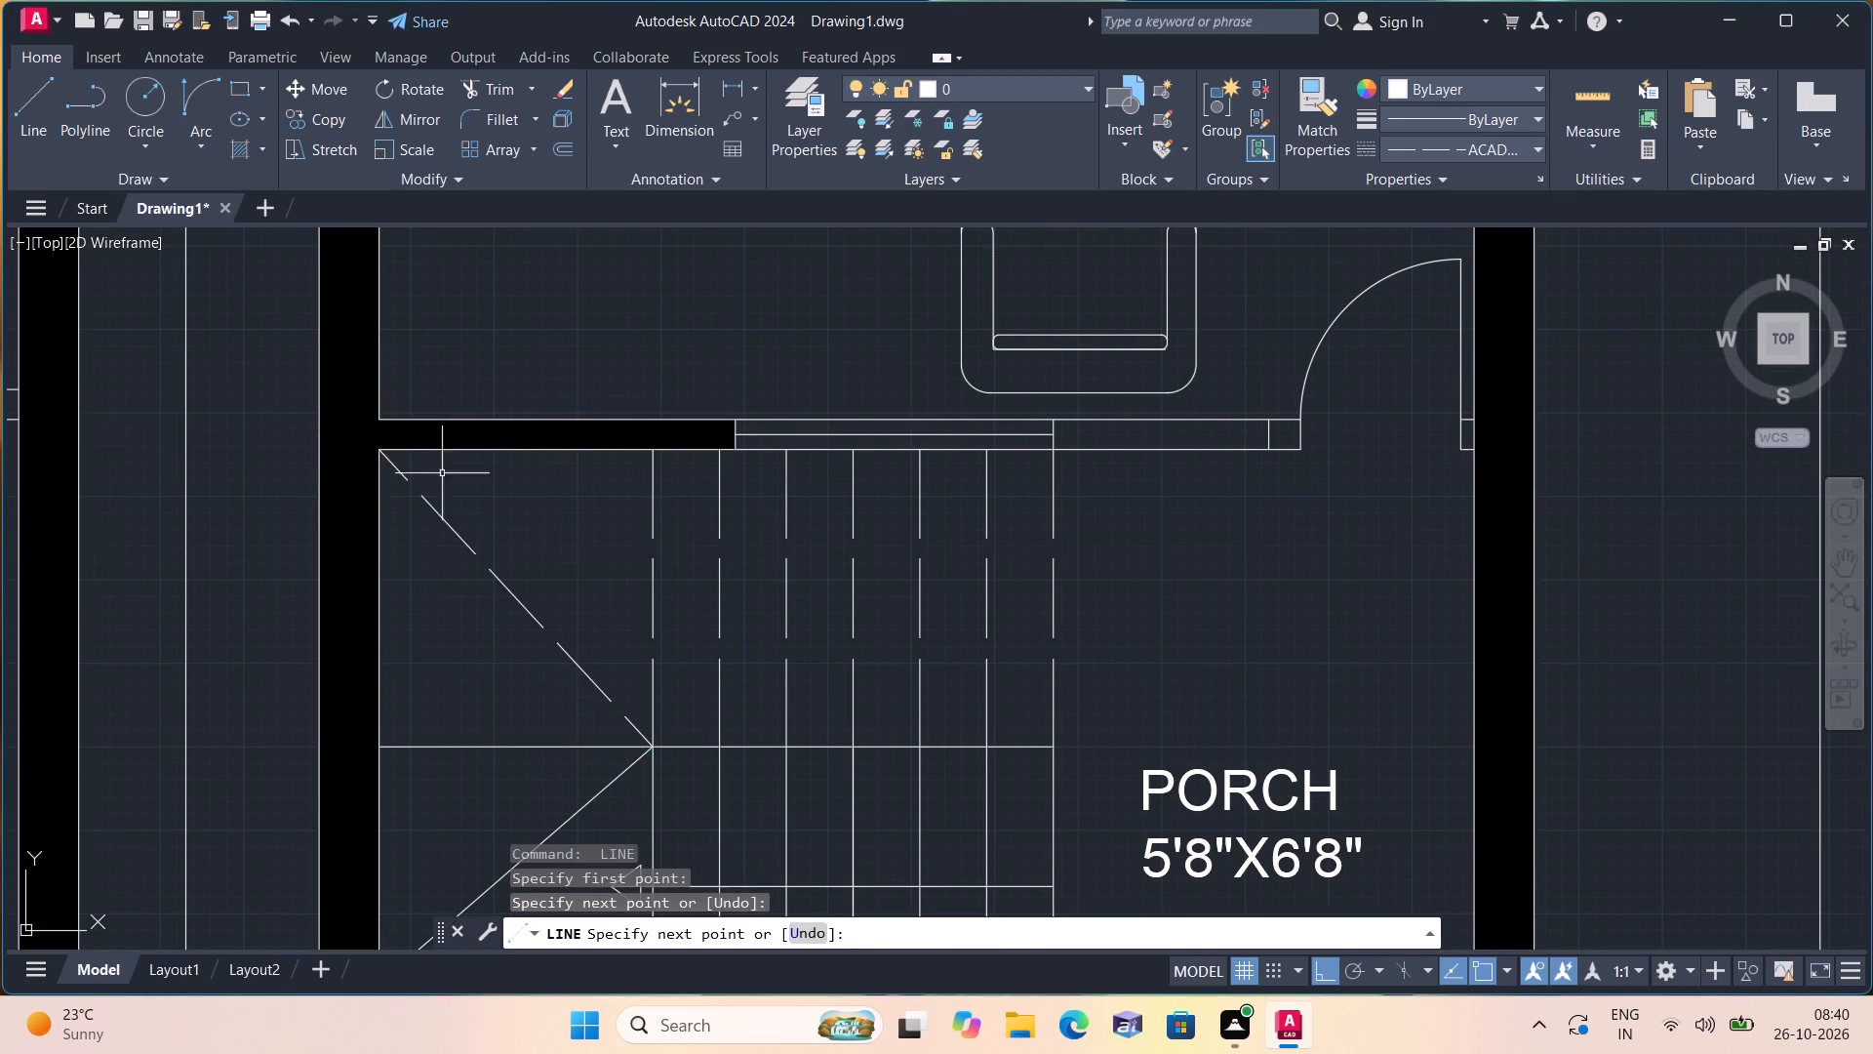
On the ground-floor plan, draw dashed vertical lines from the stair's porch-side corner and the adjacent tread up to the hall wall.
scroll(492, 546, down, 2)
middle_drag(396, 579, 967, 501)
key(space)
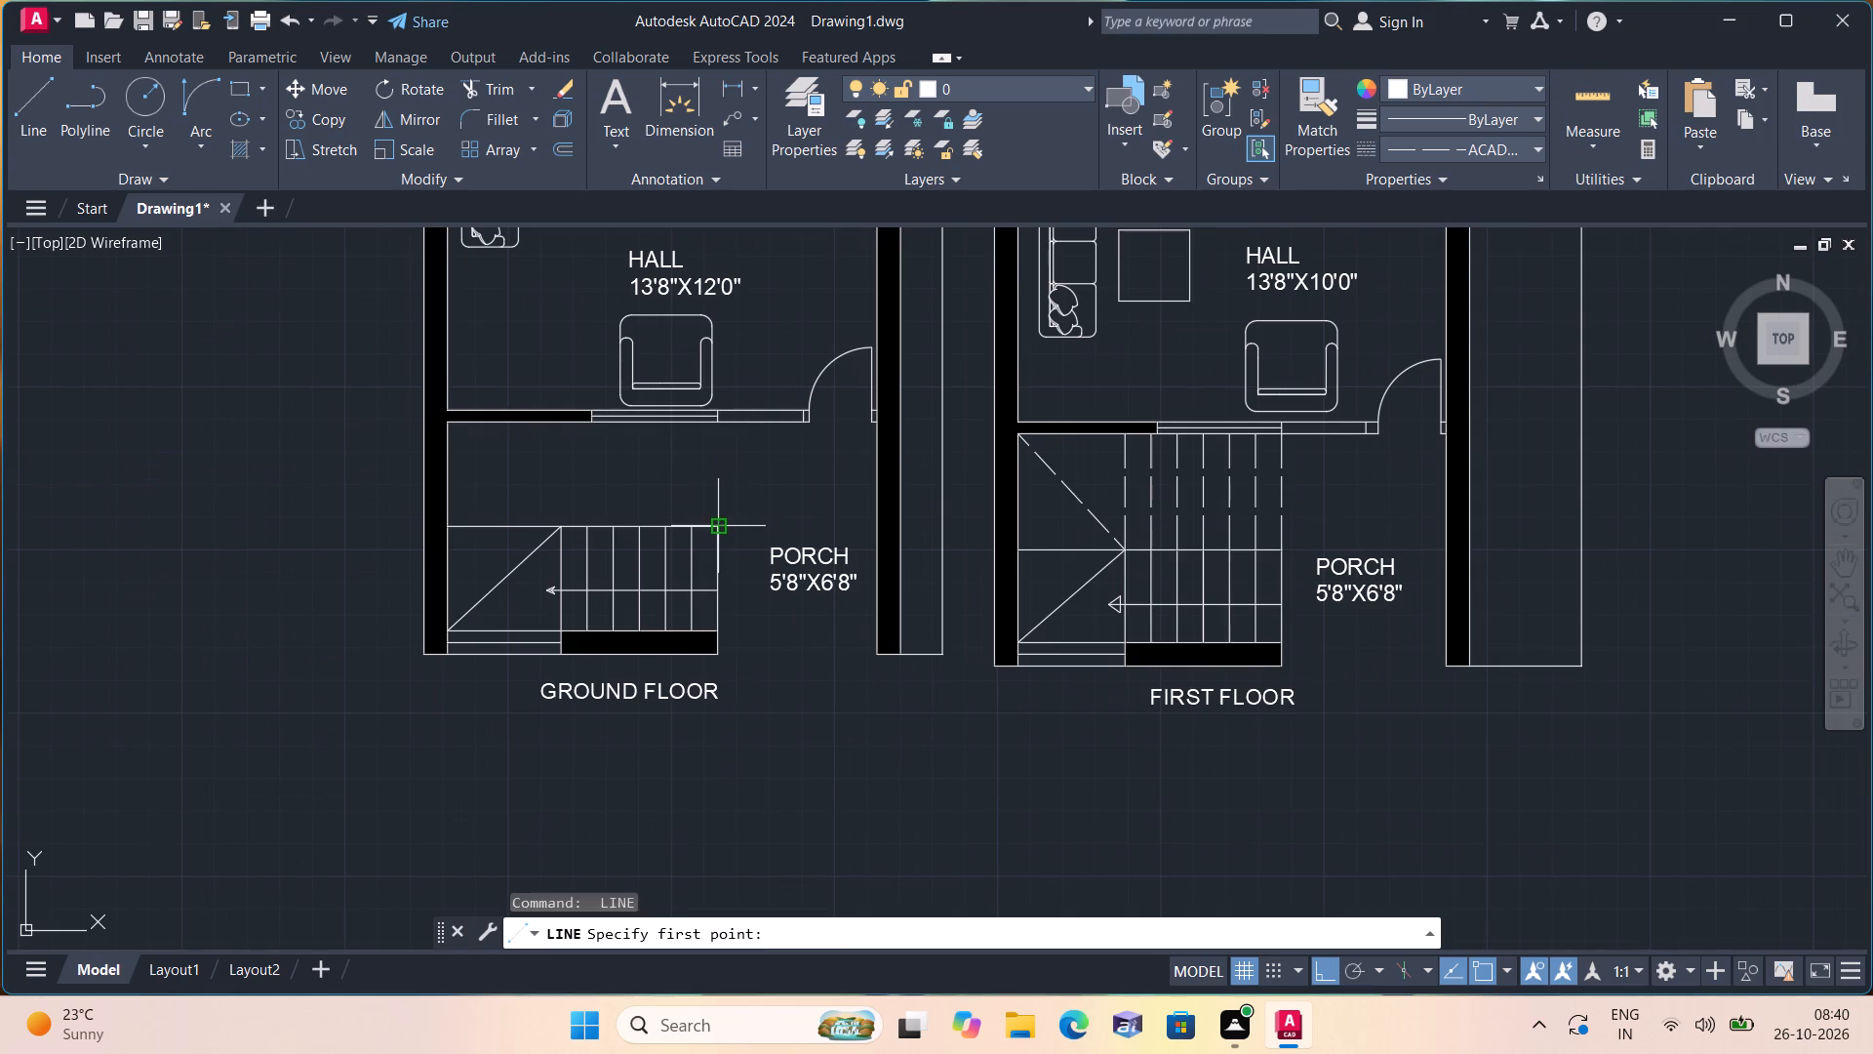
click(720, 532)
click(718, 428)
key(space)
key(space)
drag(699, 527, 687, 507)
scroll(690, 426, up, 2)
click(696, 417)
key(space)
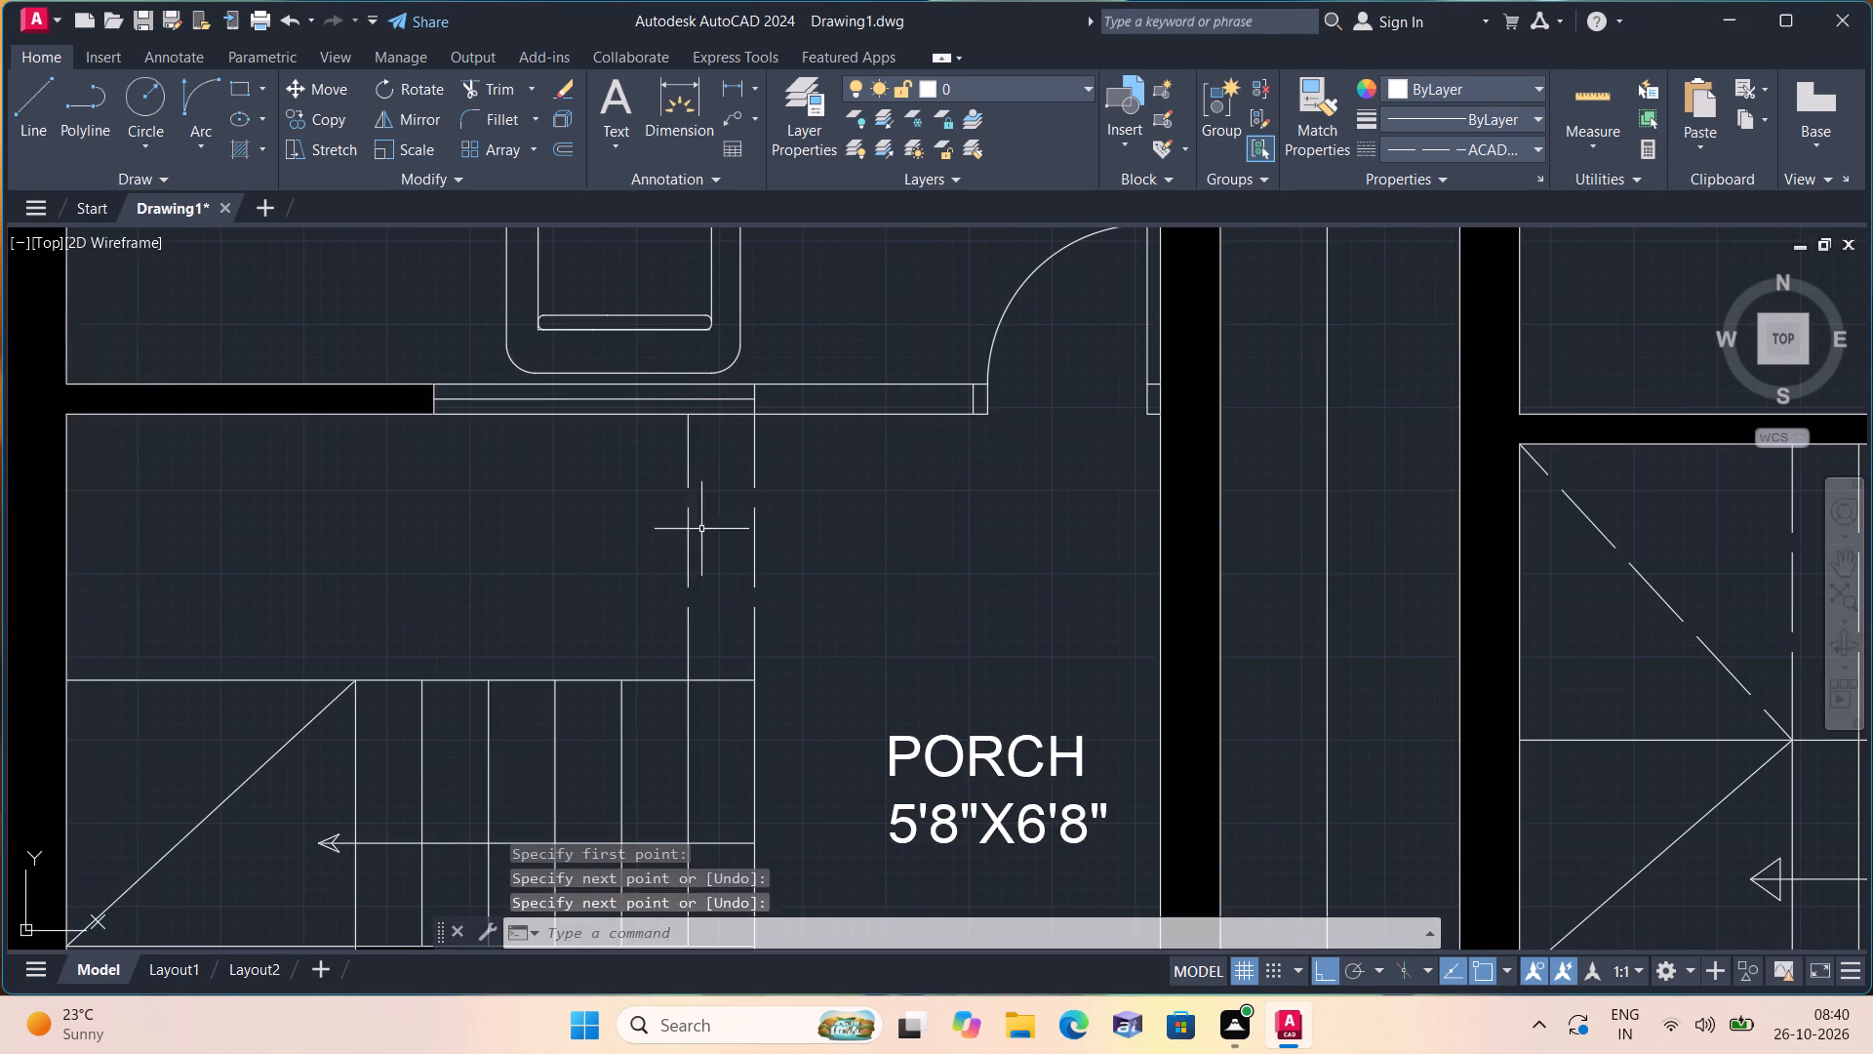
Extend the next three ground-floor stair tread lines, moving away from the porch, up to the hall wall with dashed vertical lines.
key(space)
click(627, 677)
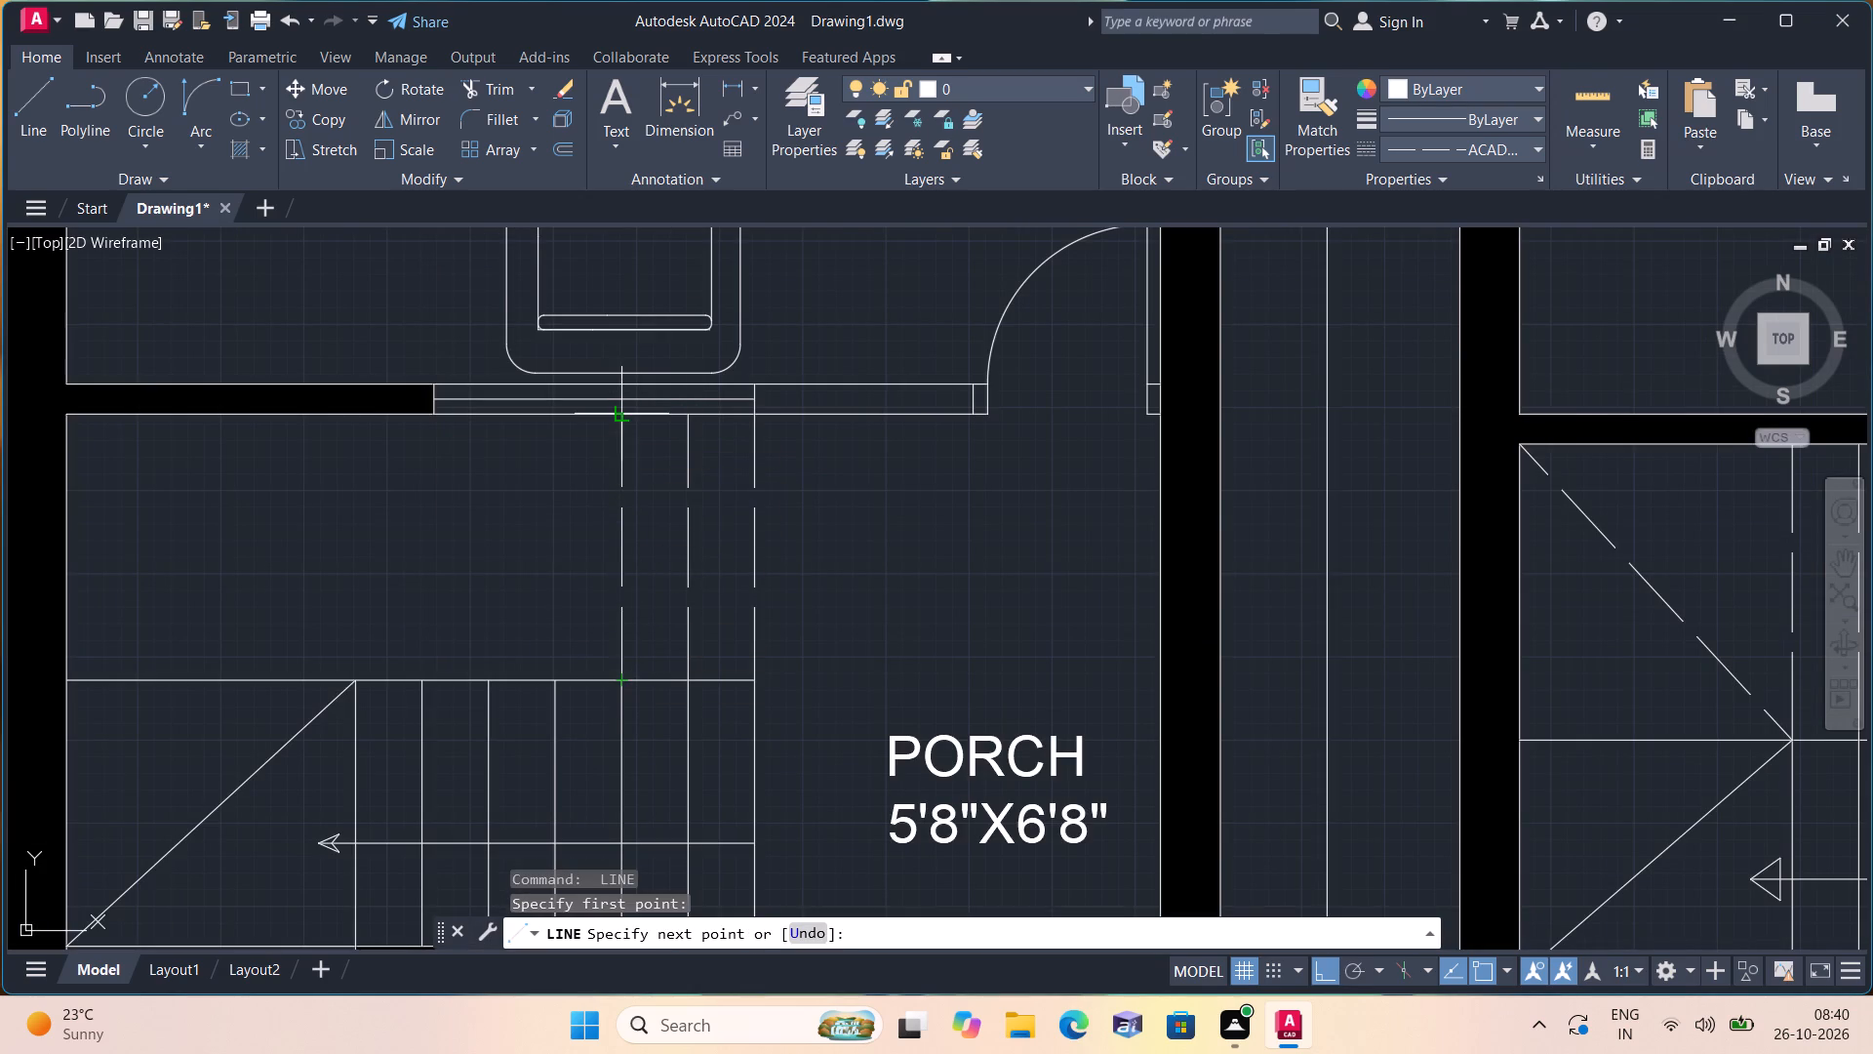
click(626, 418)
key(space)
key(space)
drag(562, 687, 560, 648)
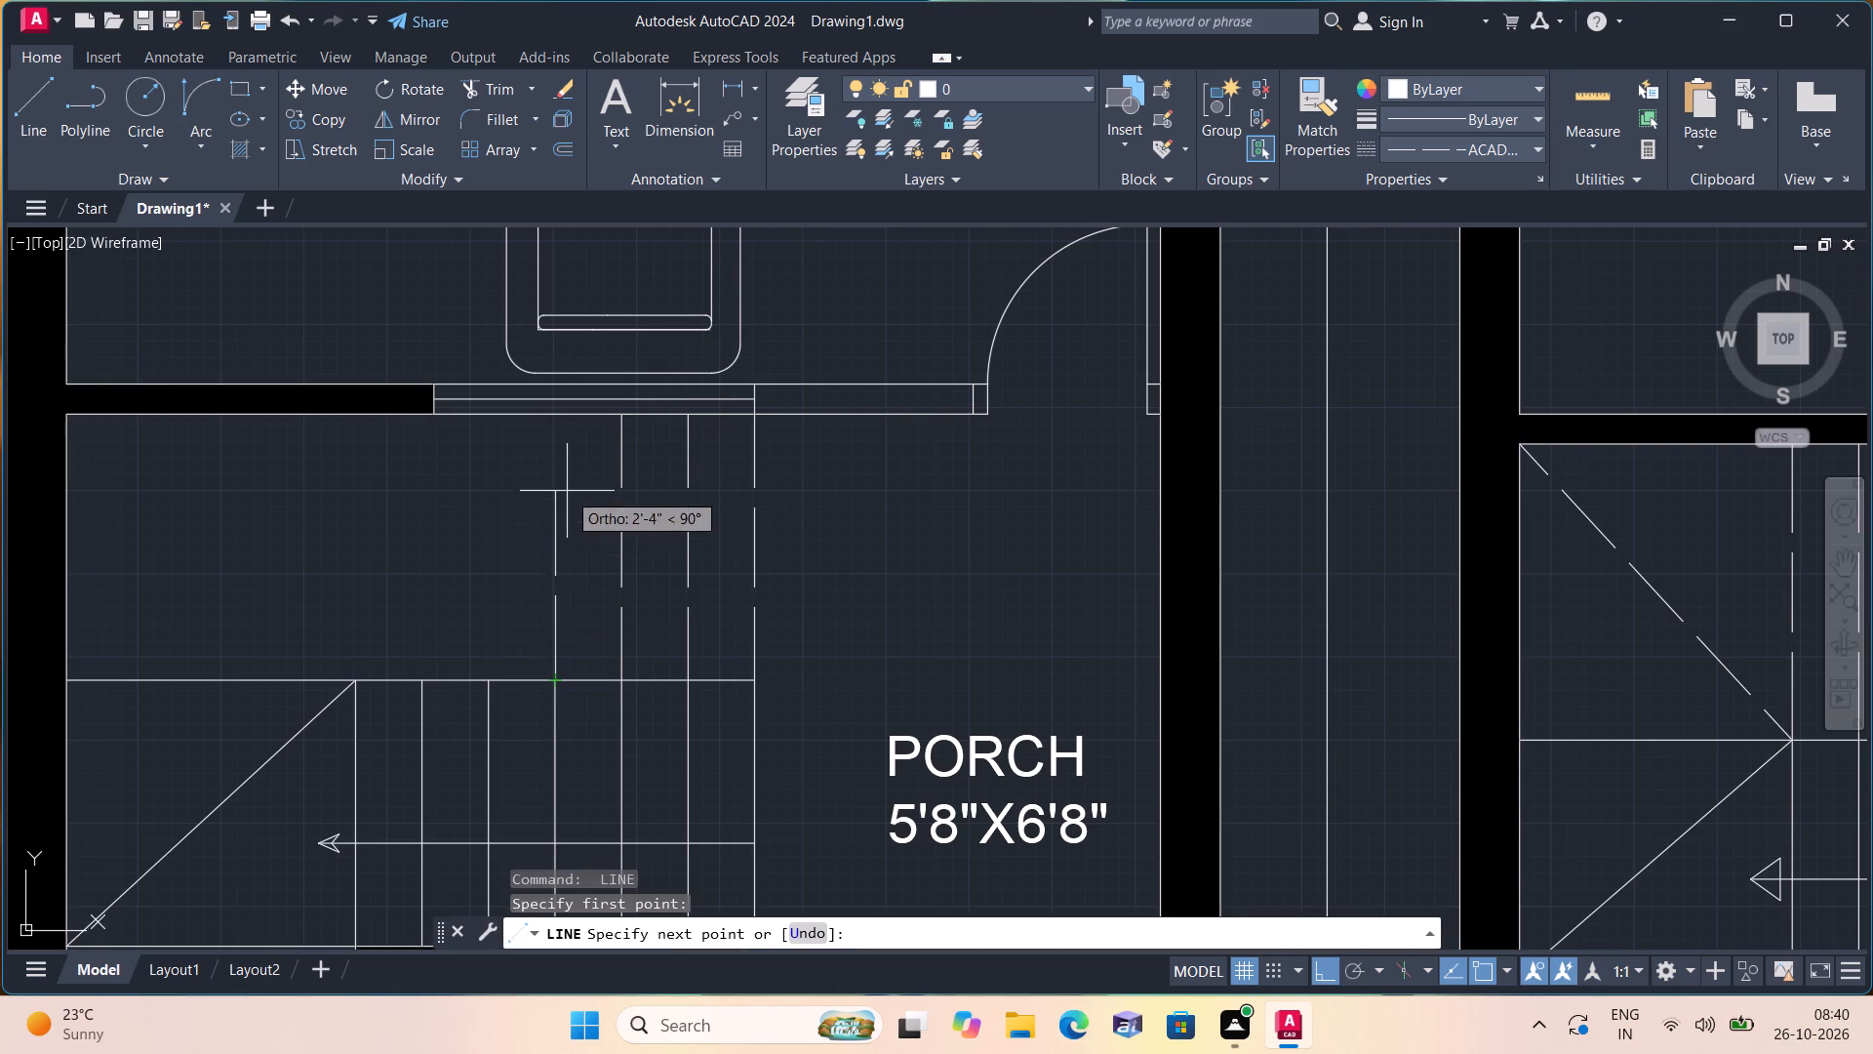
click(555, 415)
key(space)
key(space)
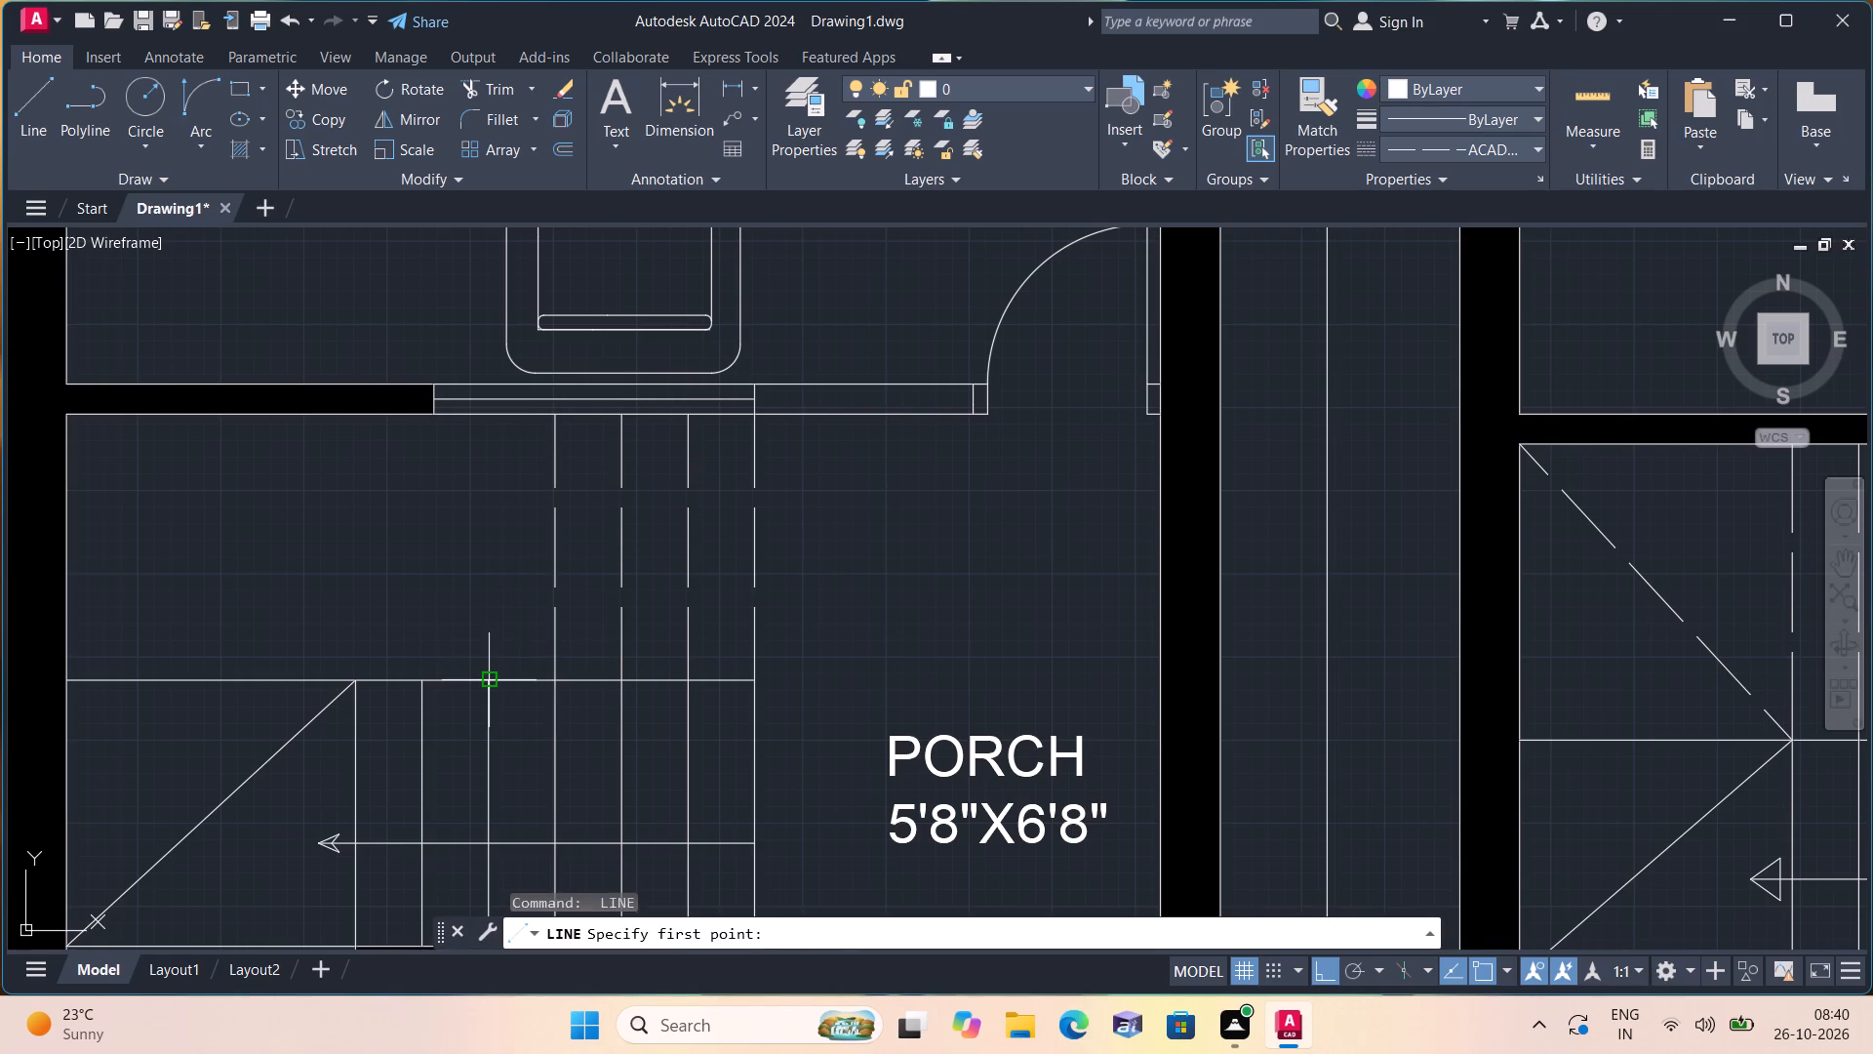
click(494, 677)
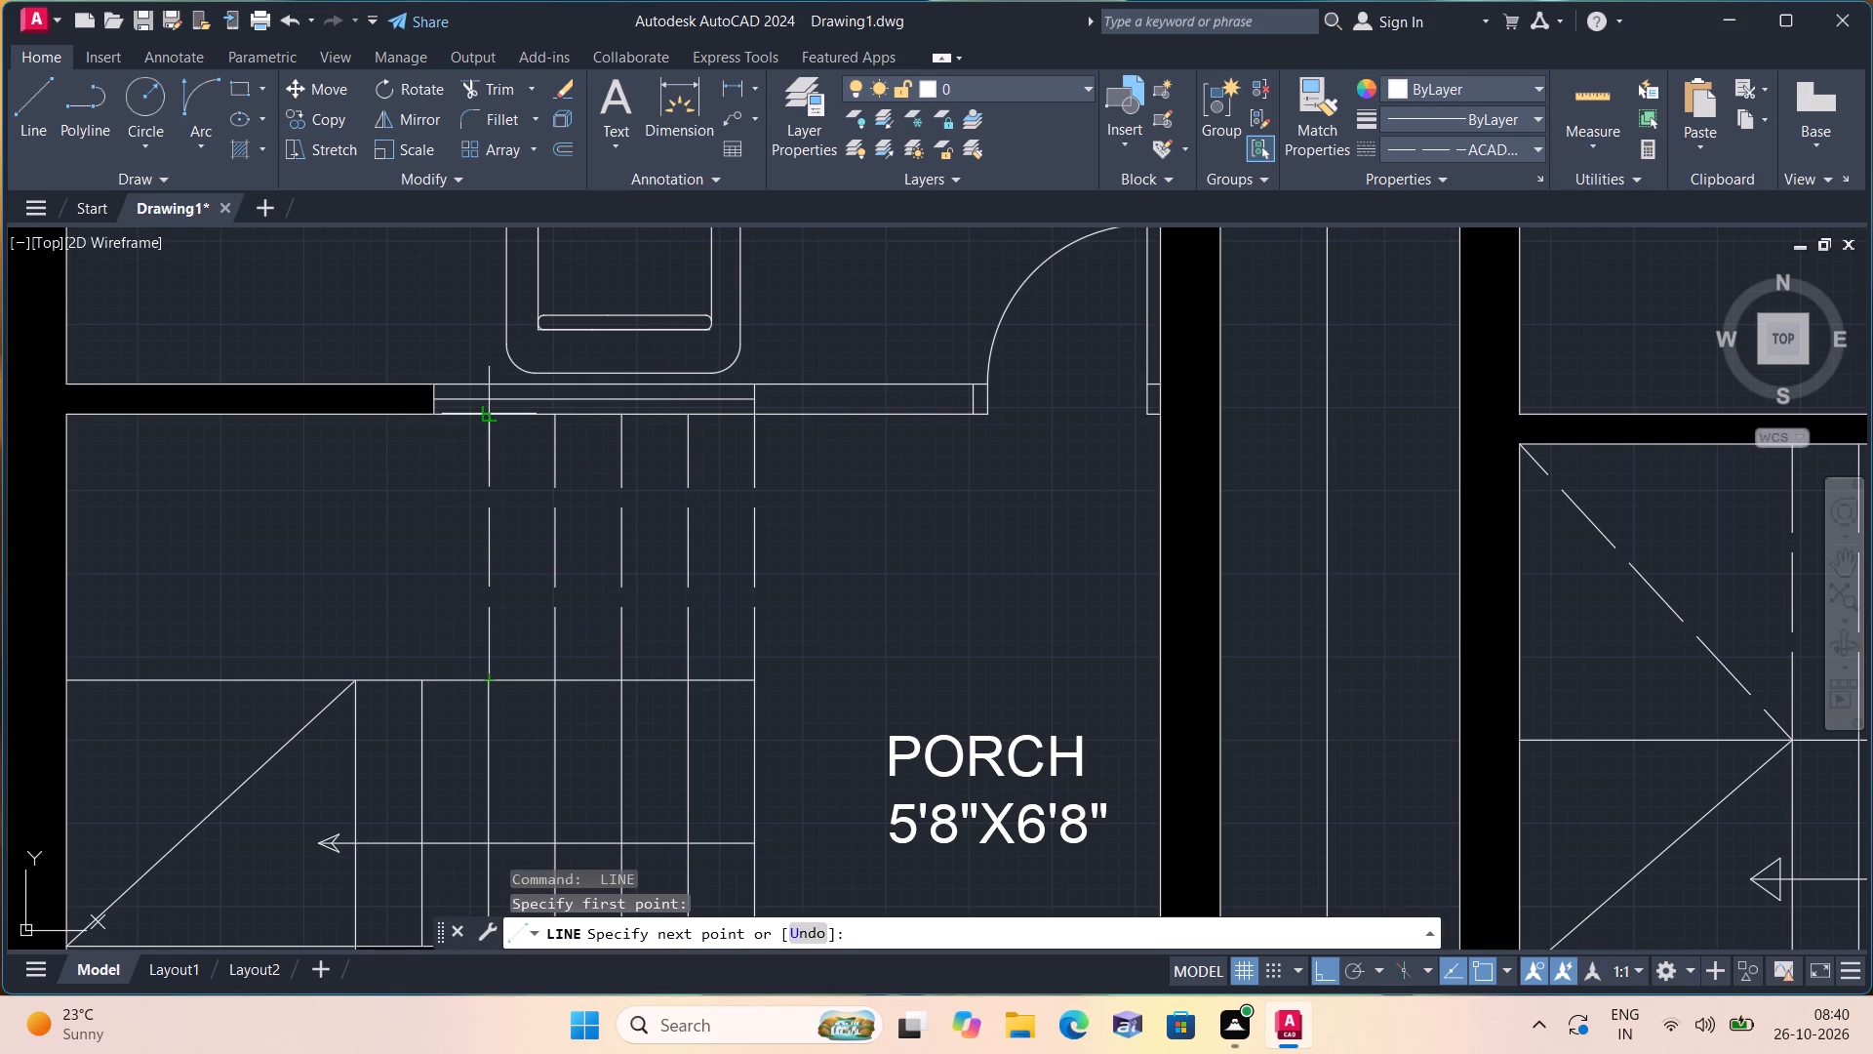
click(490, 419)
key(space)
Draw dashed vertical lines from the last ground-floor tread line and the landing edge up to the hall wall.
key(space)
click(421, 675)
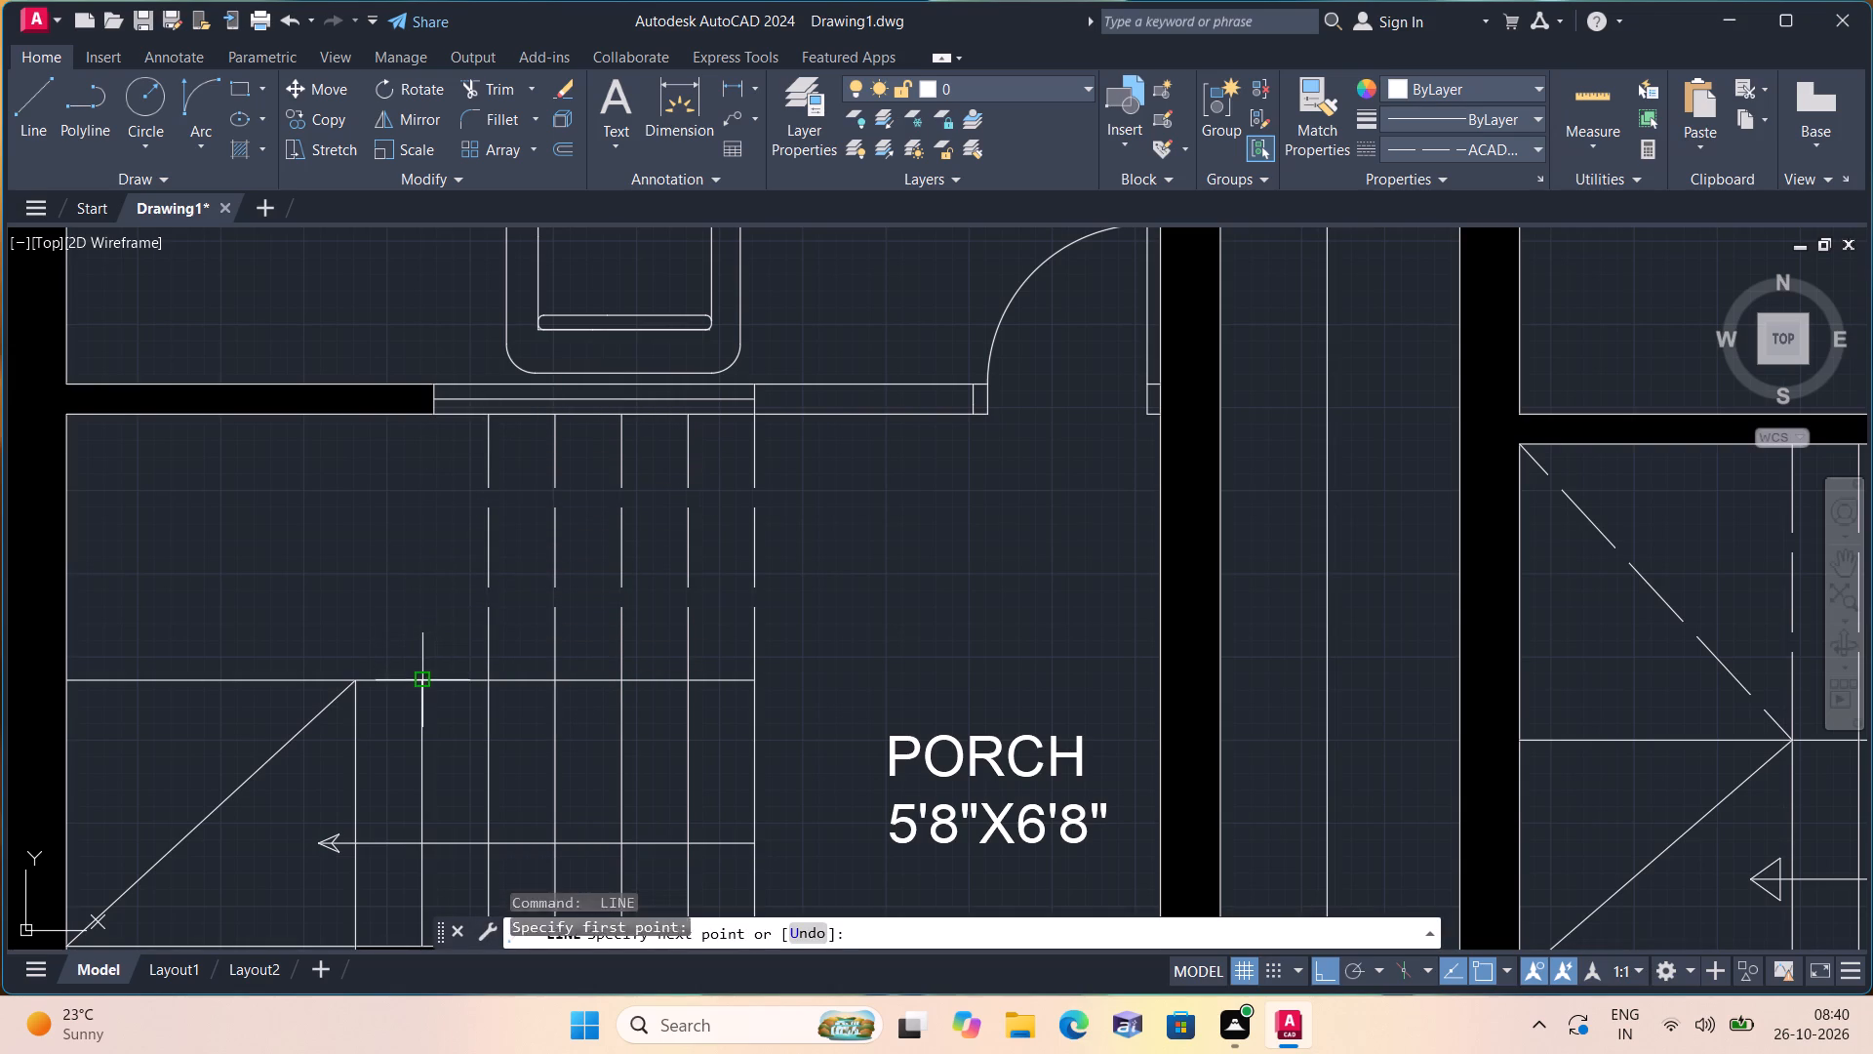
click(419, 413)
key(space)
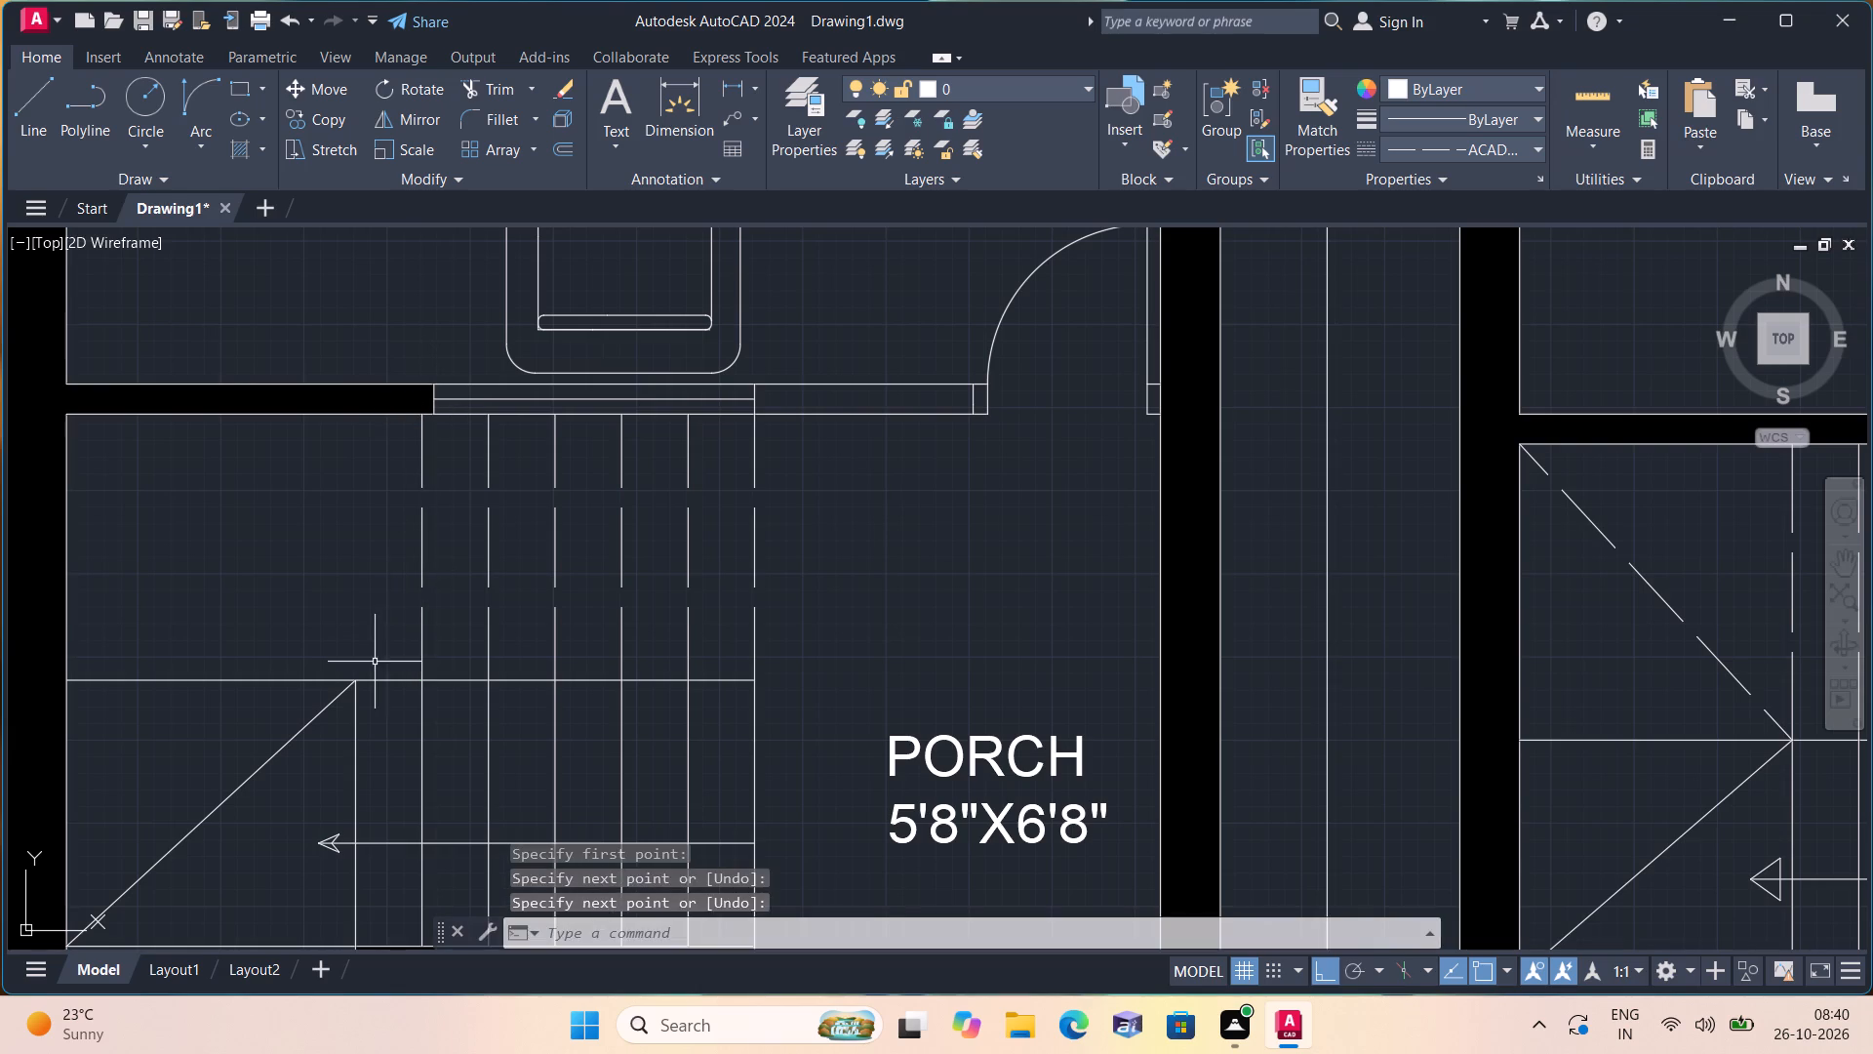
key(space)
click(354, 682)
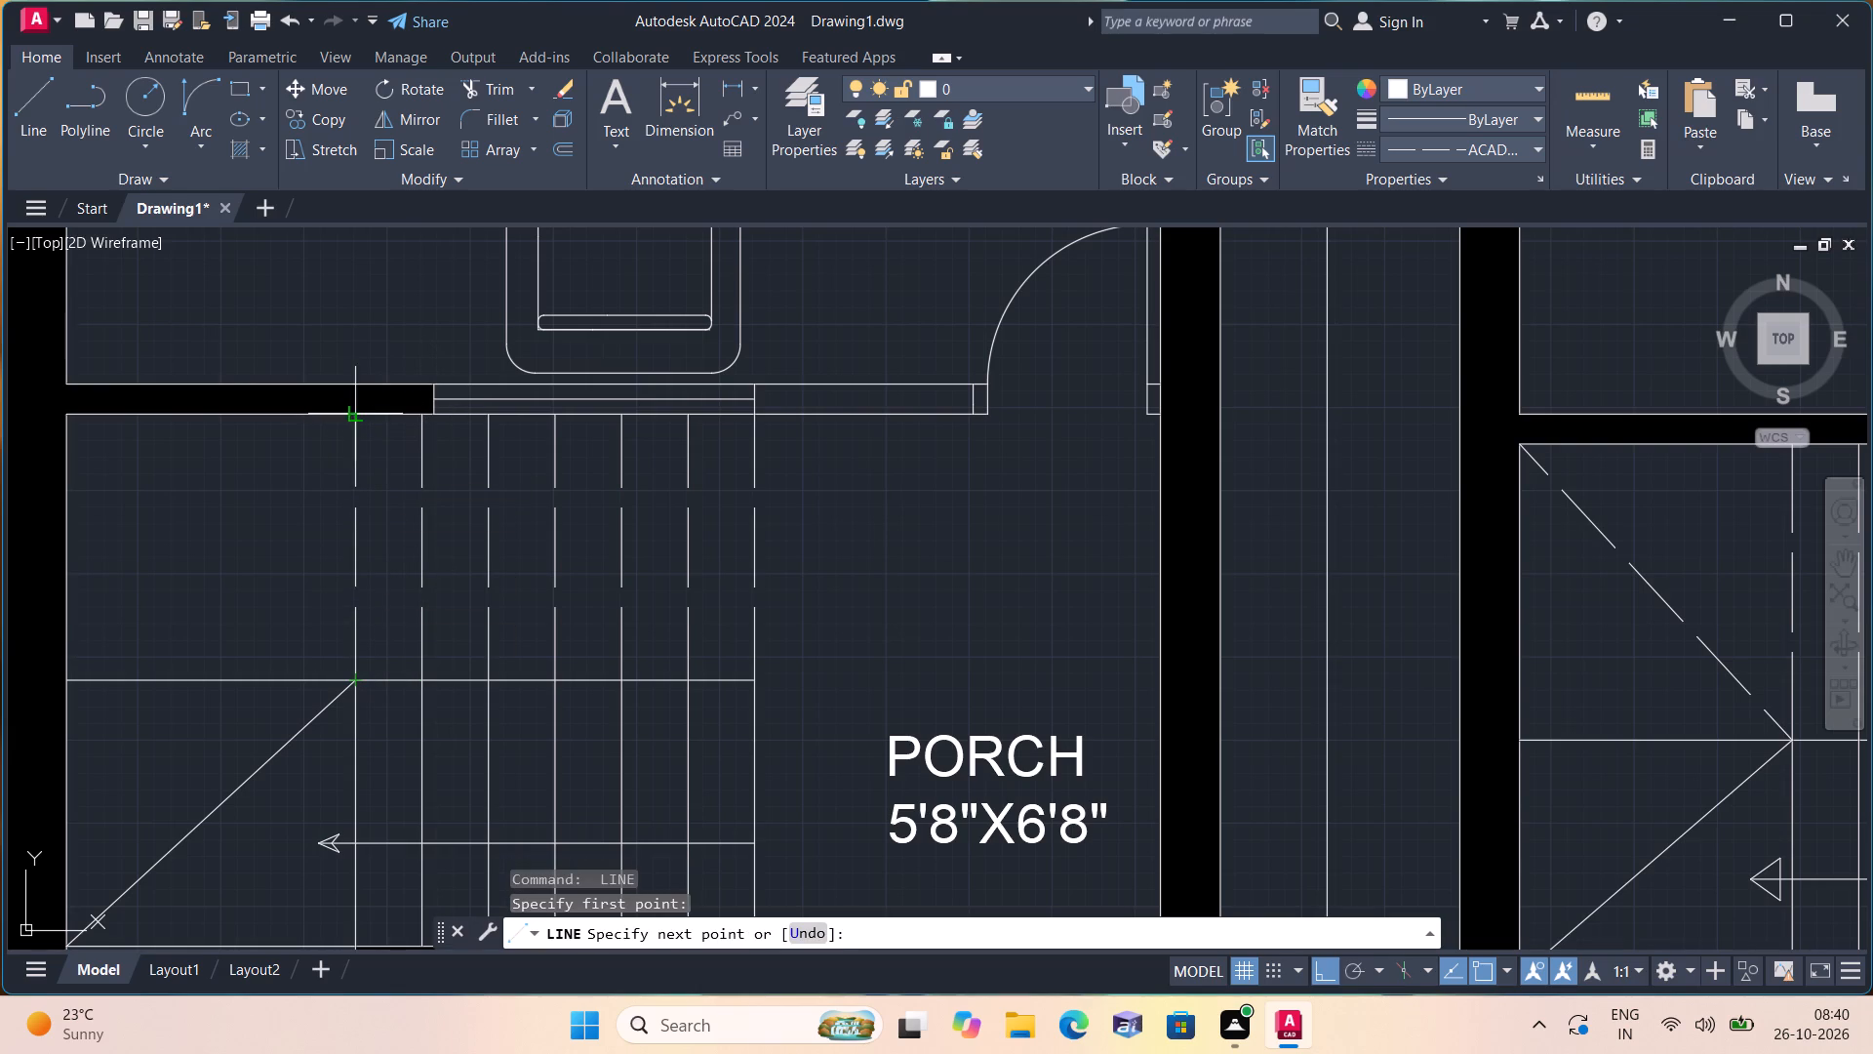
click(354, 417)
key(space)
Draw a dashed diagonal from the ground-floor landing corner to the inner corner where the hall wall meets the left outer wall.
key(space)
click(354, 680)
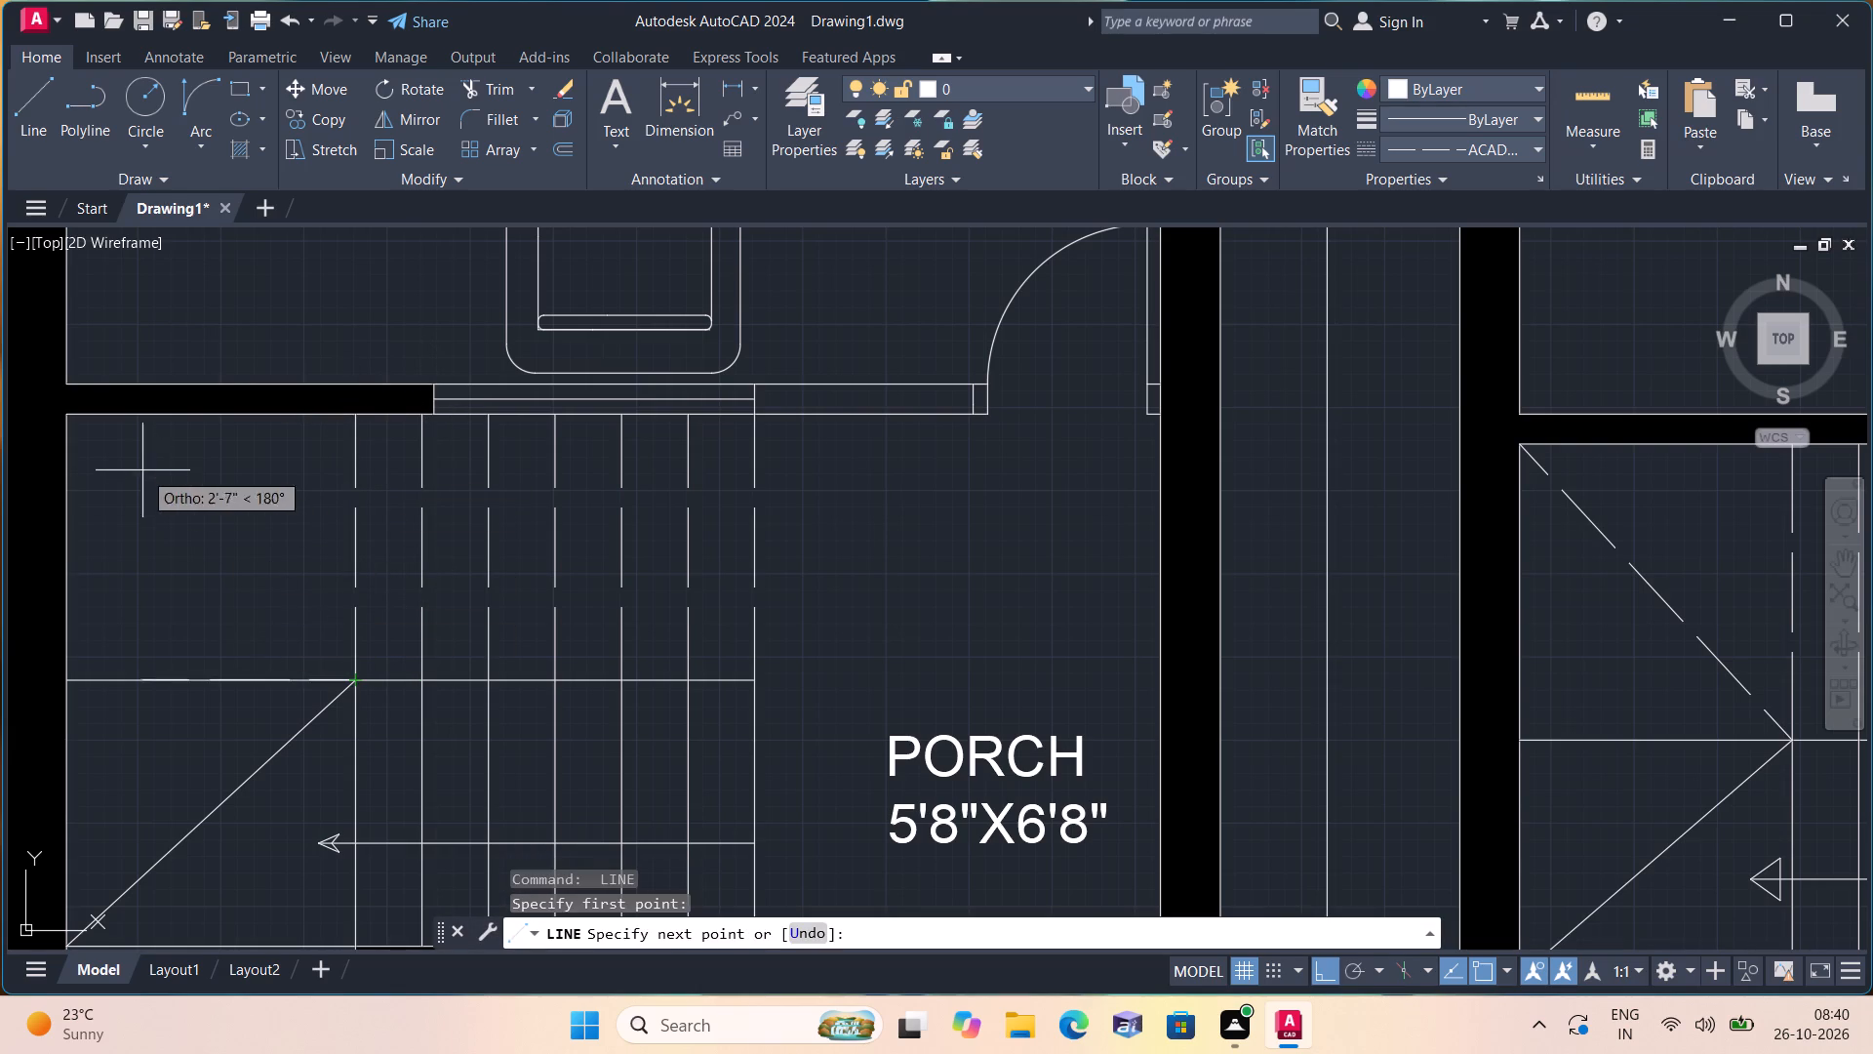
click(74, 422)
key(space)
Draw a dashed line 1' down from the first-floor right wall's outer bottom corner and on to the stair front wall's lower edge.
scroll(375, 560, down, 3)
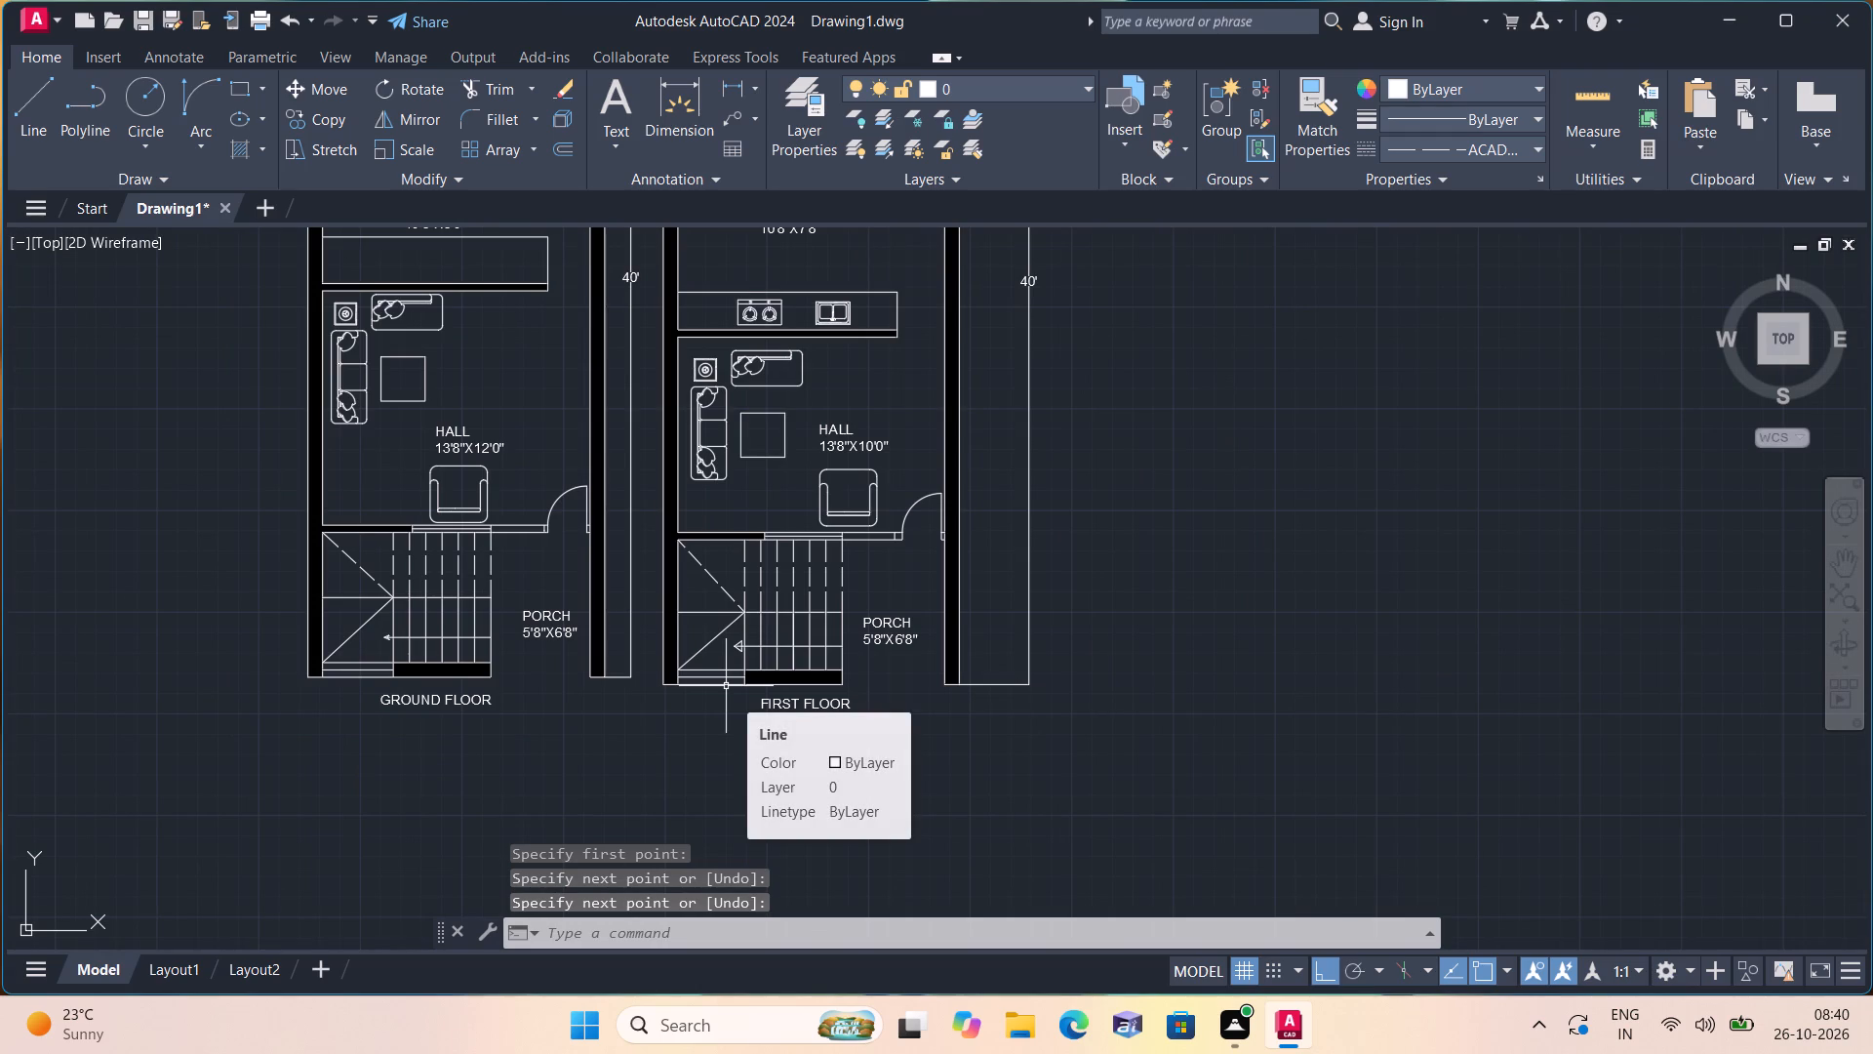
scroll(726, 686, down, 1)
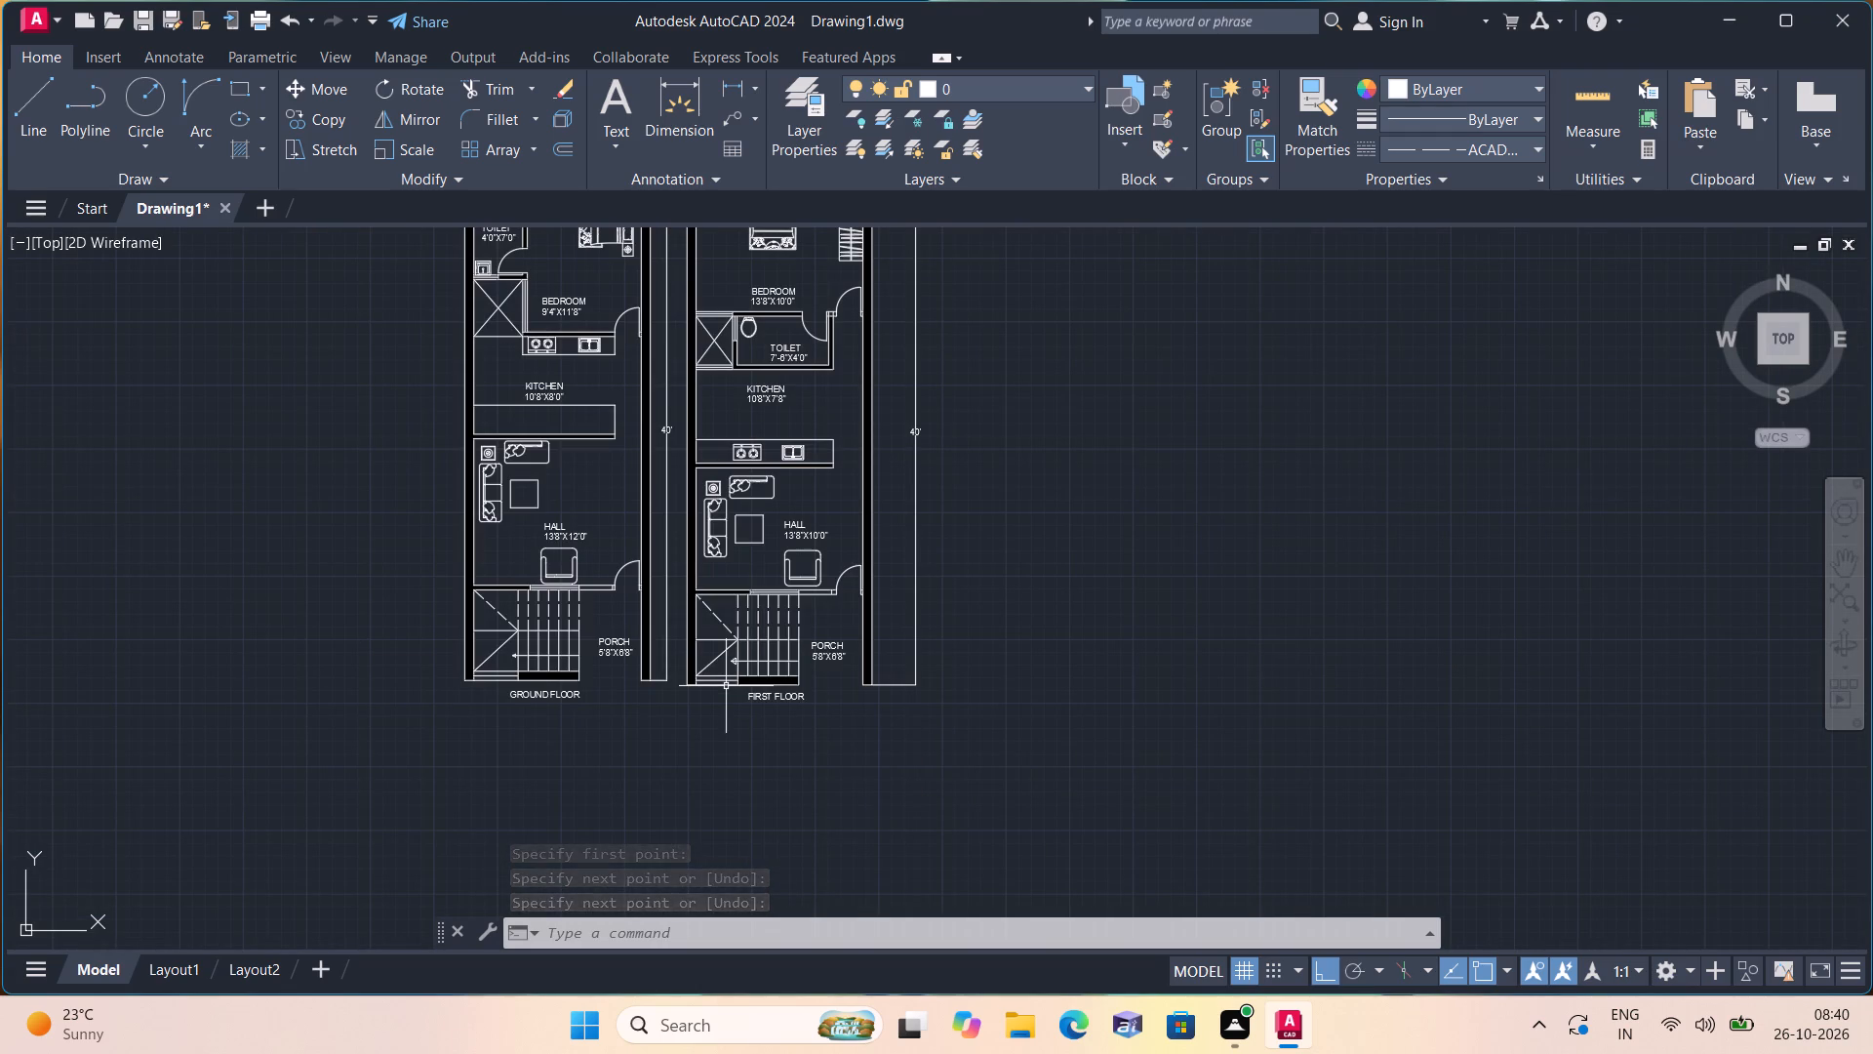
scroll(726, 686, up, 1)
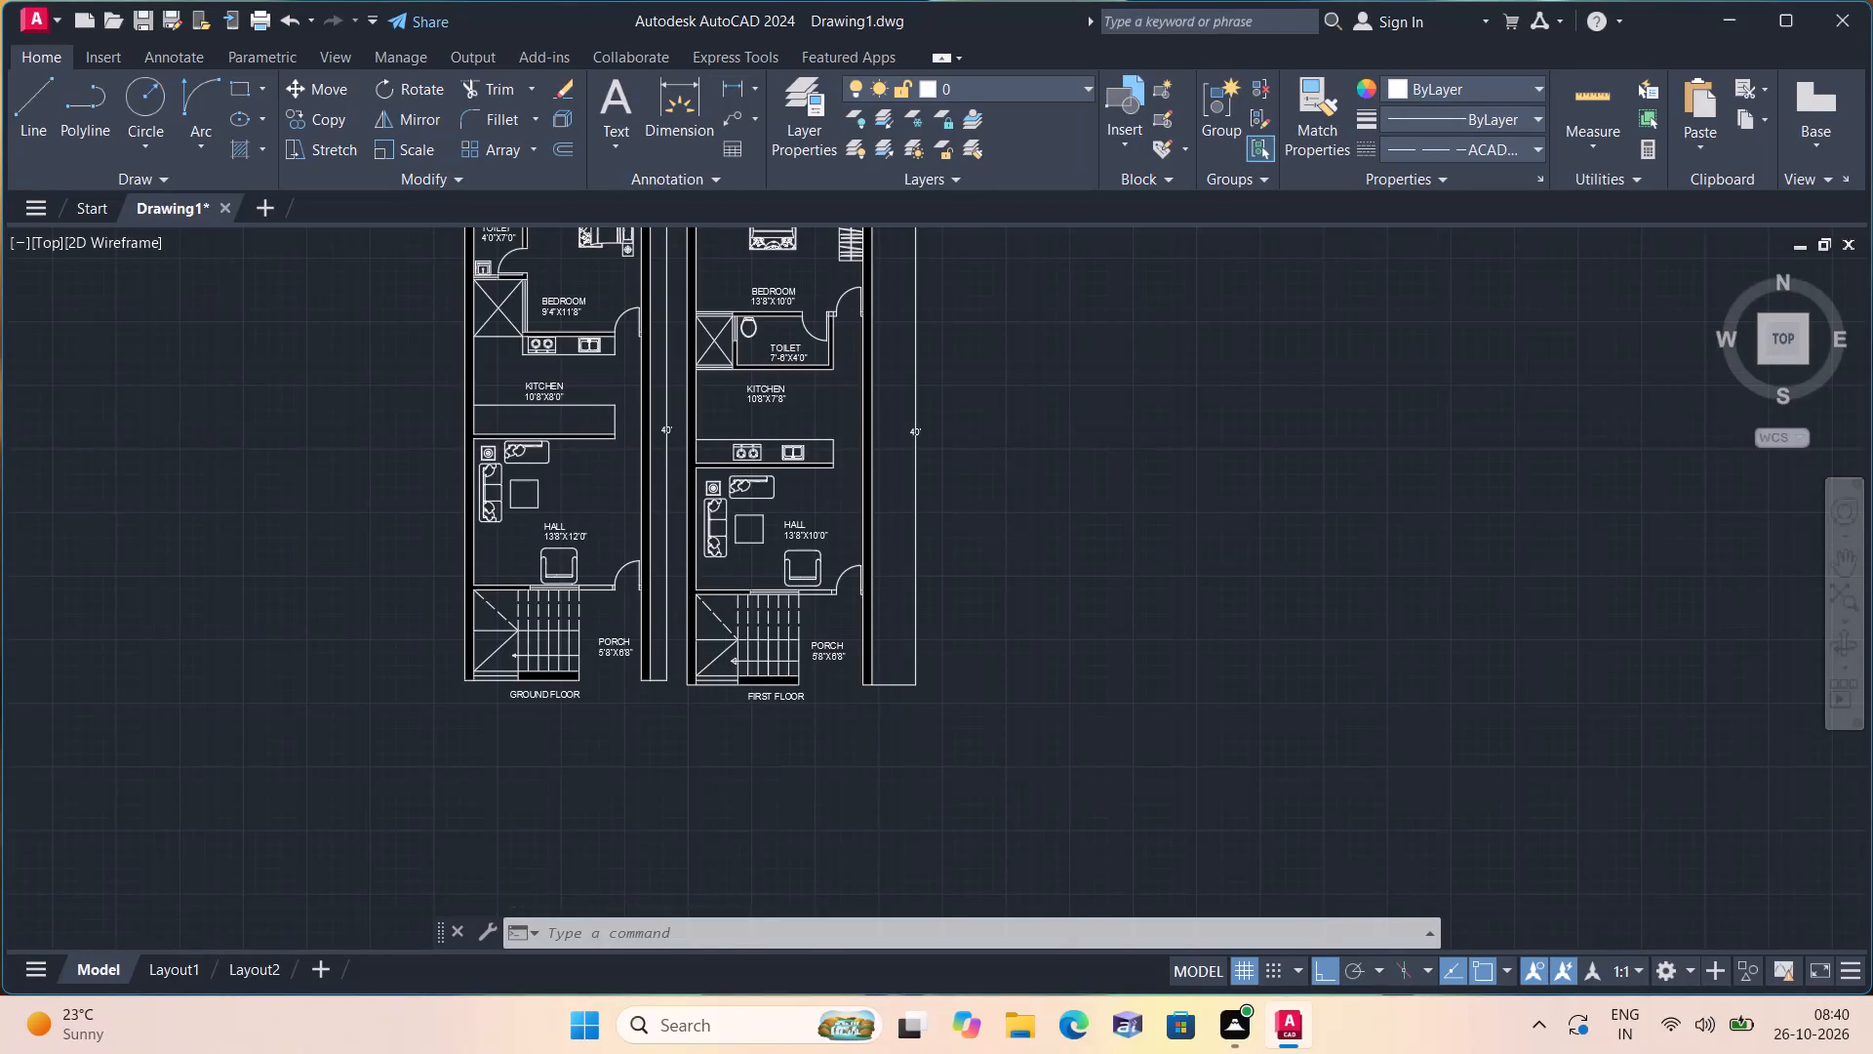
key(l)
key(space)
scroll(738, 711, up, 1)
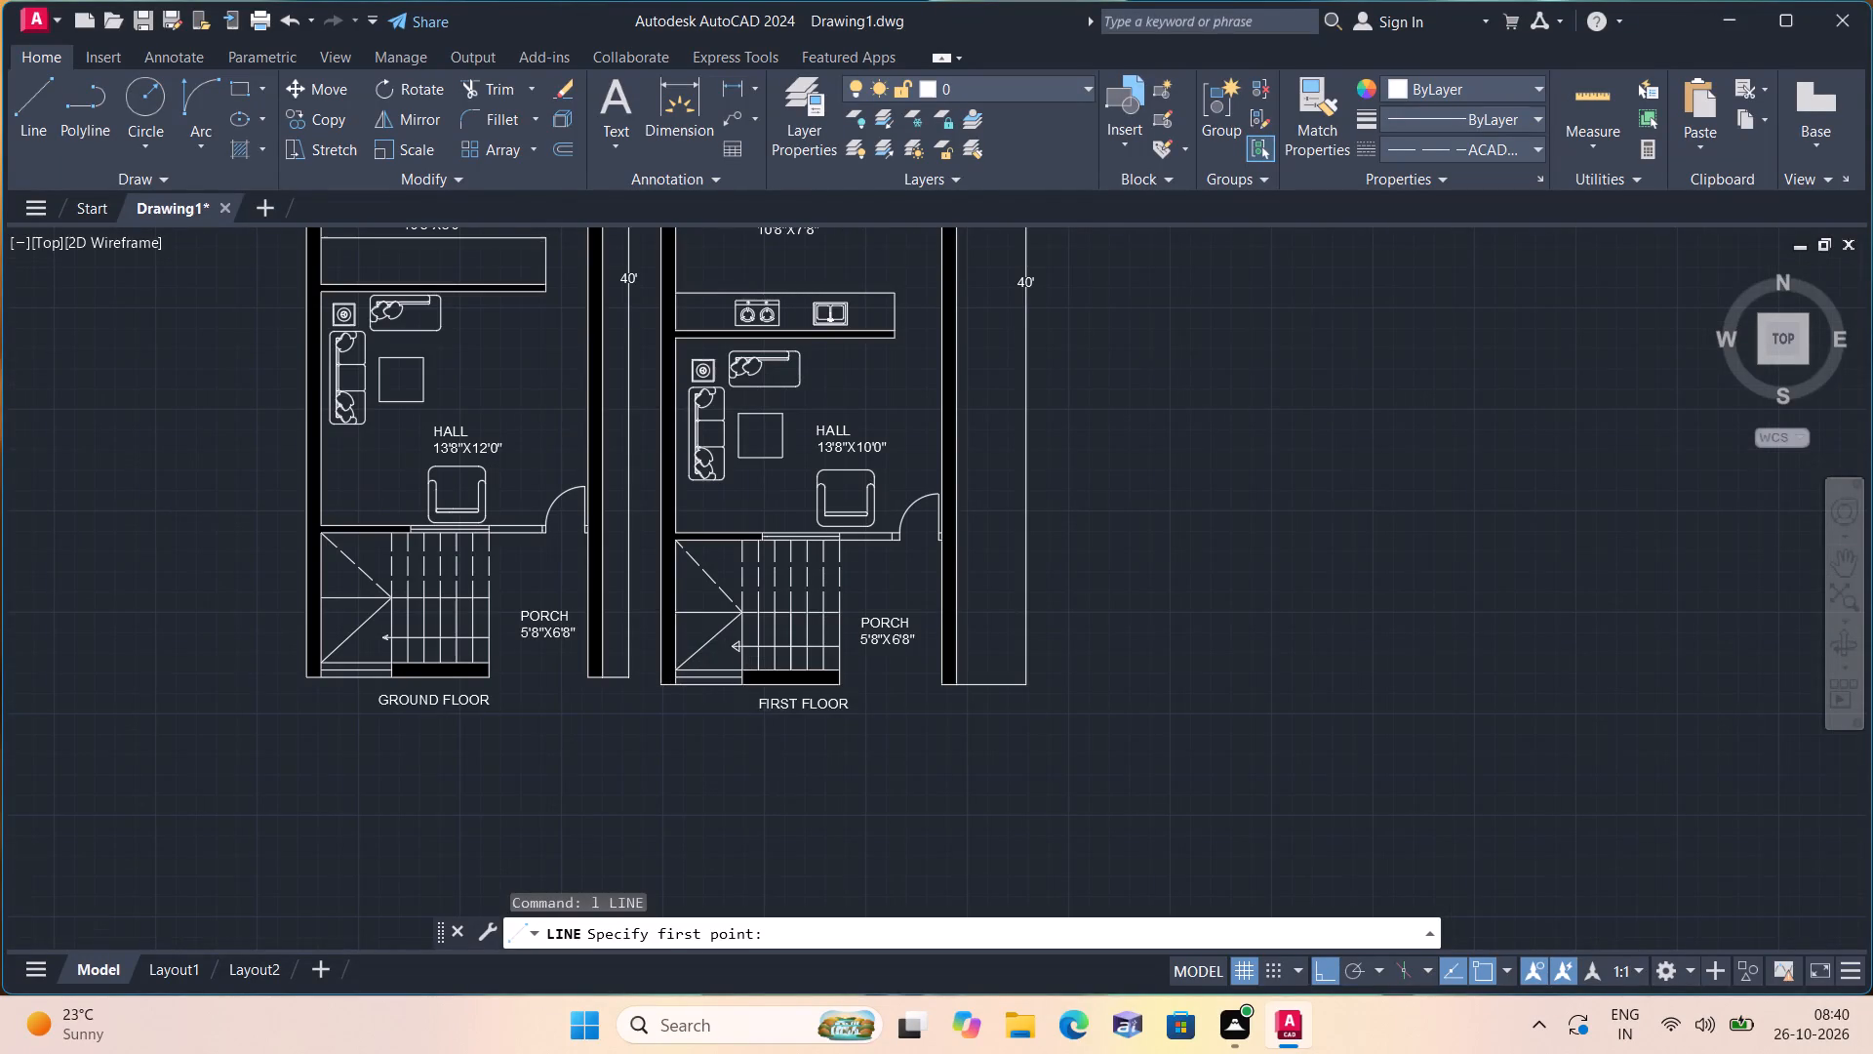
middle_drag(726, 704, 649, 514)
scroll(876, 544, up, 1)
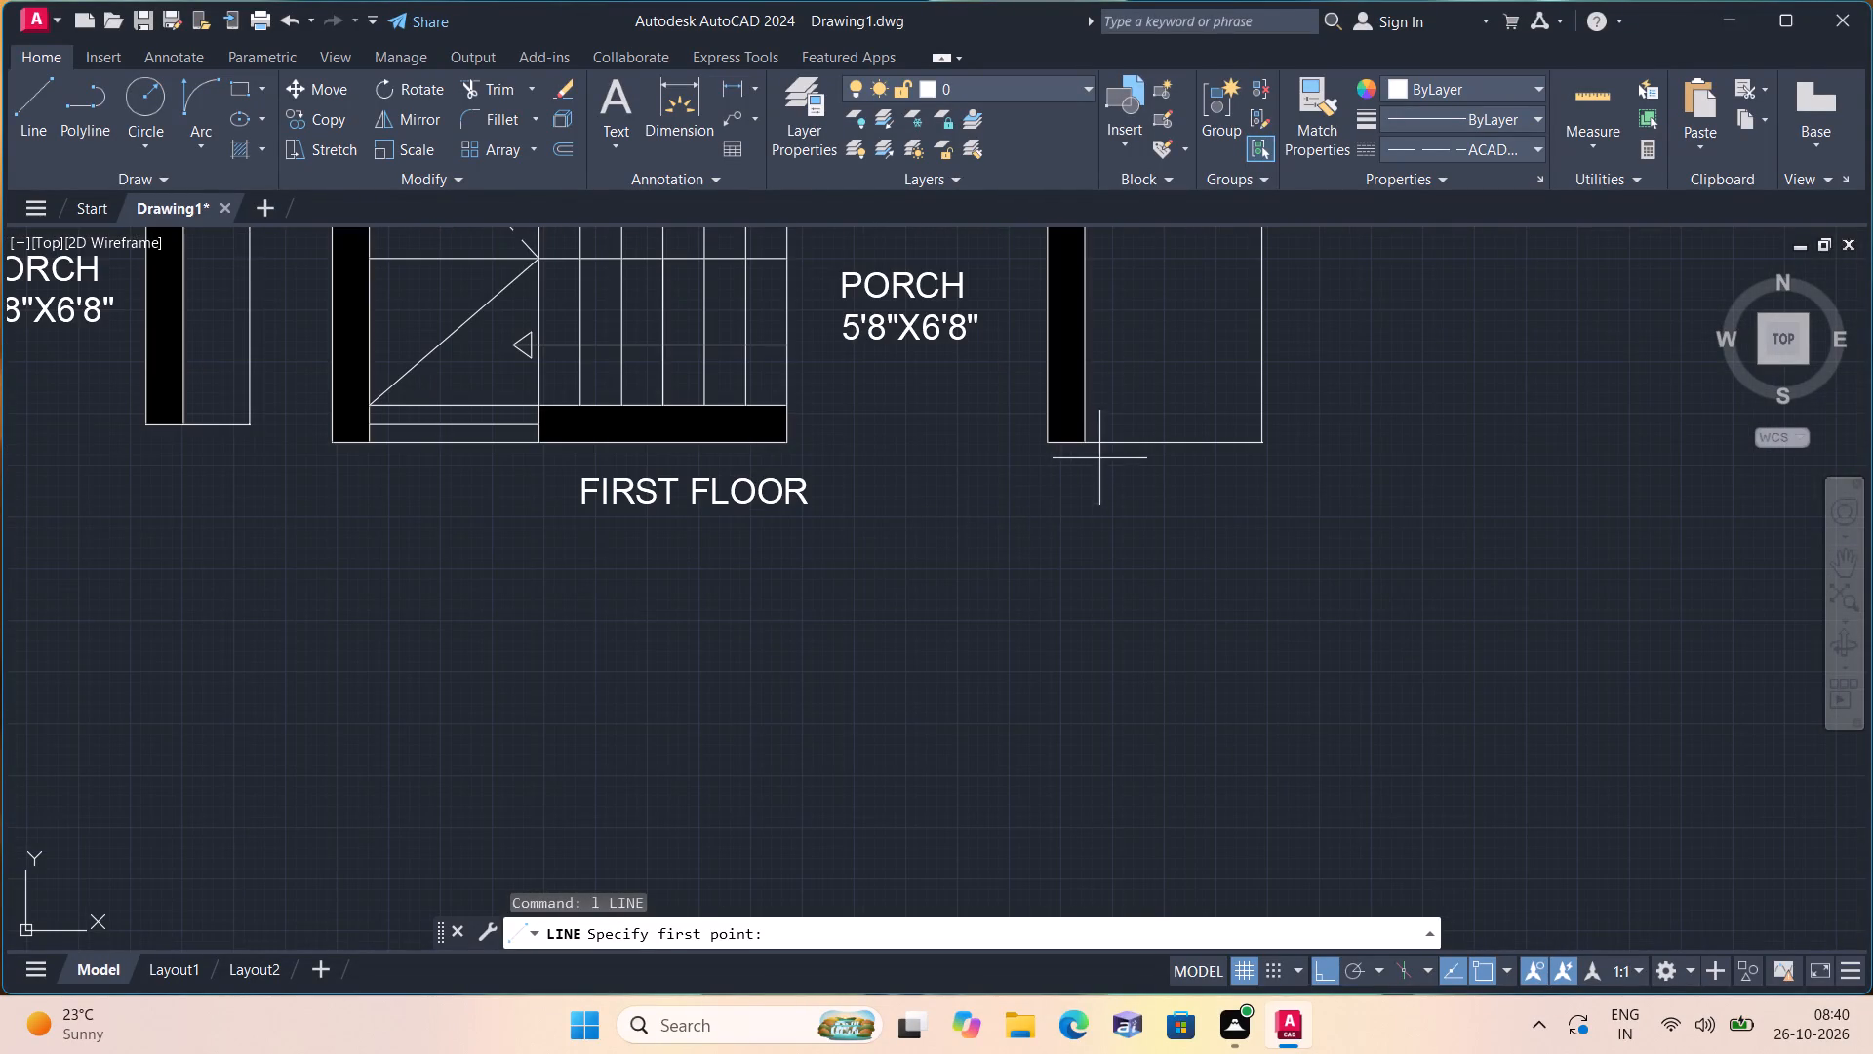
click(1086, 441)
text(1')
key(space)
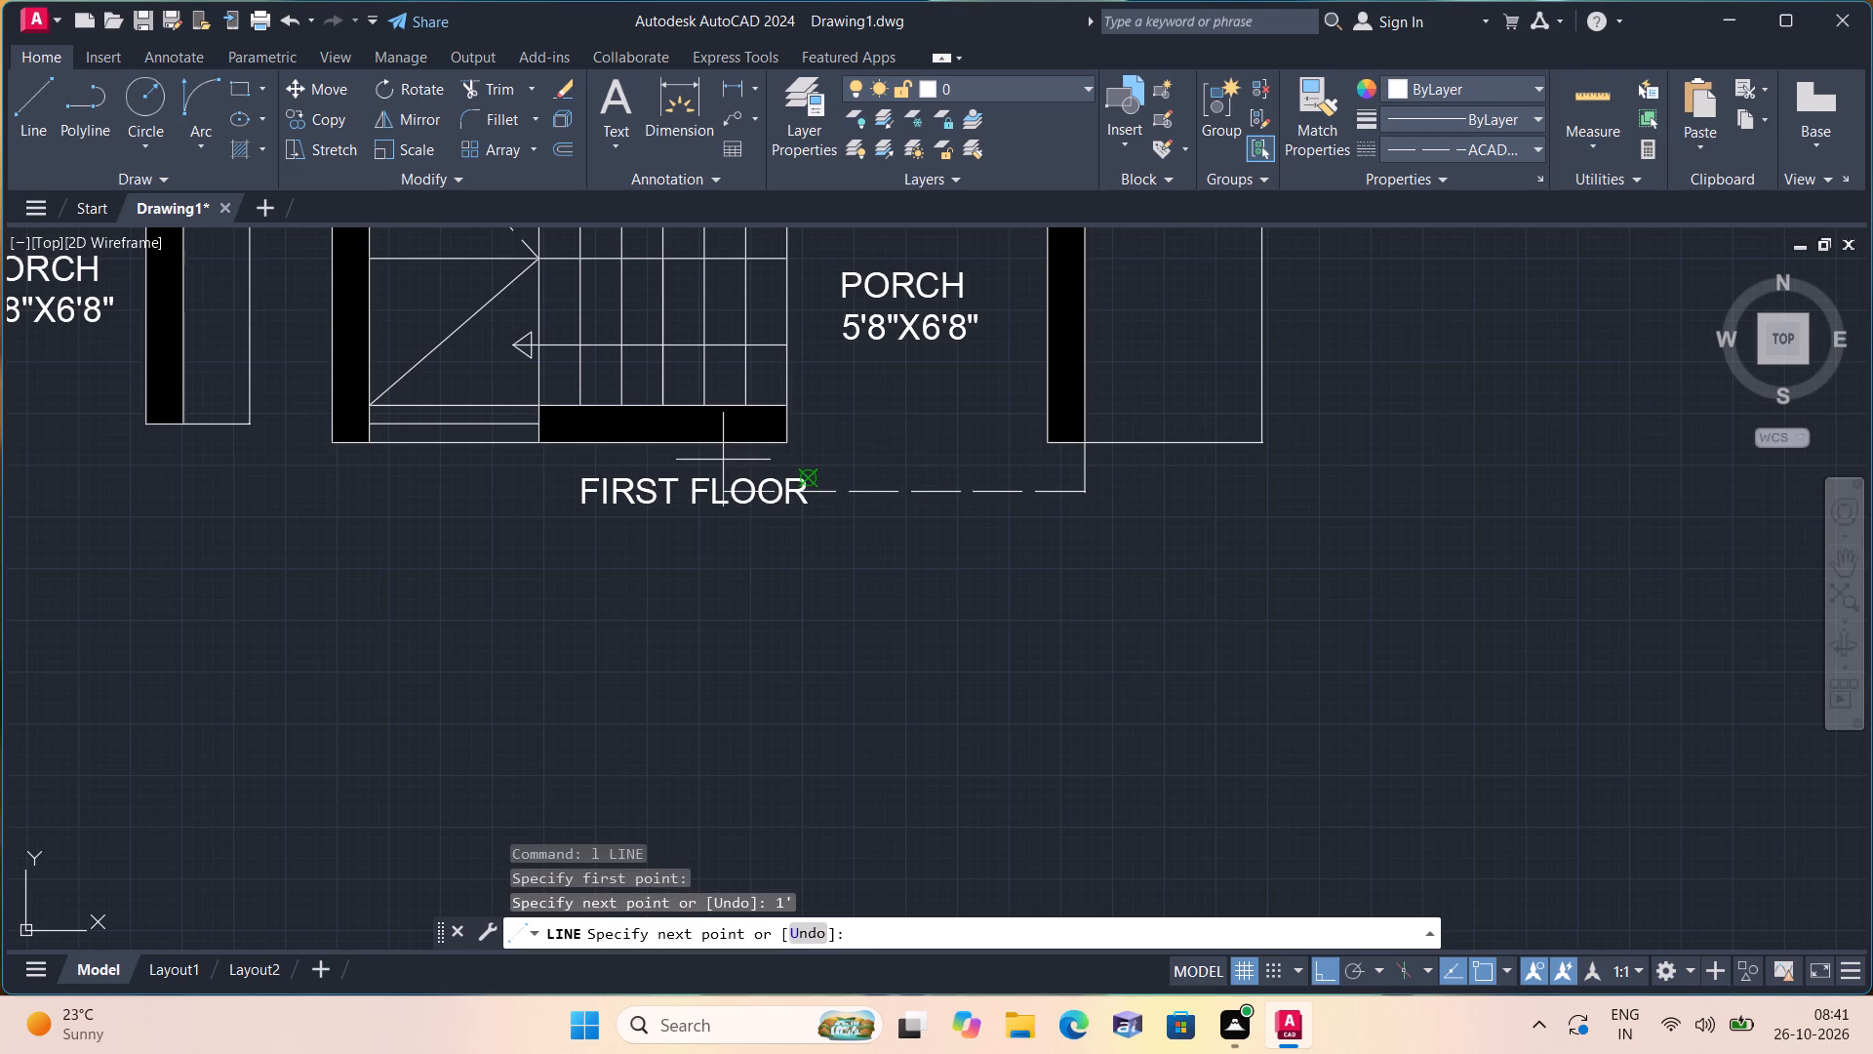
scroll(784, 432, up, 1)
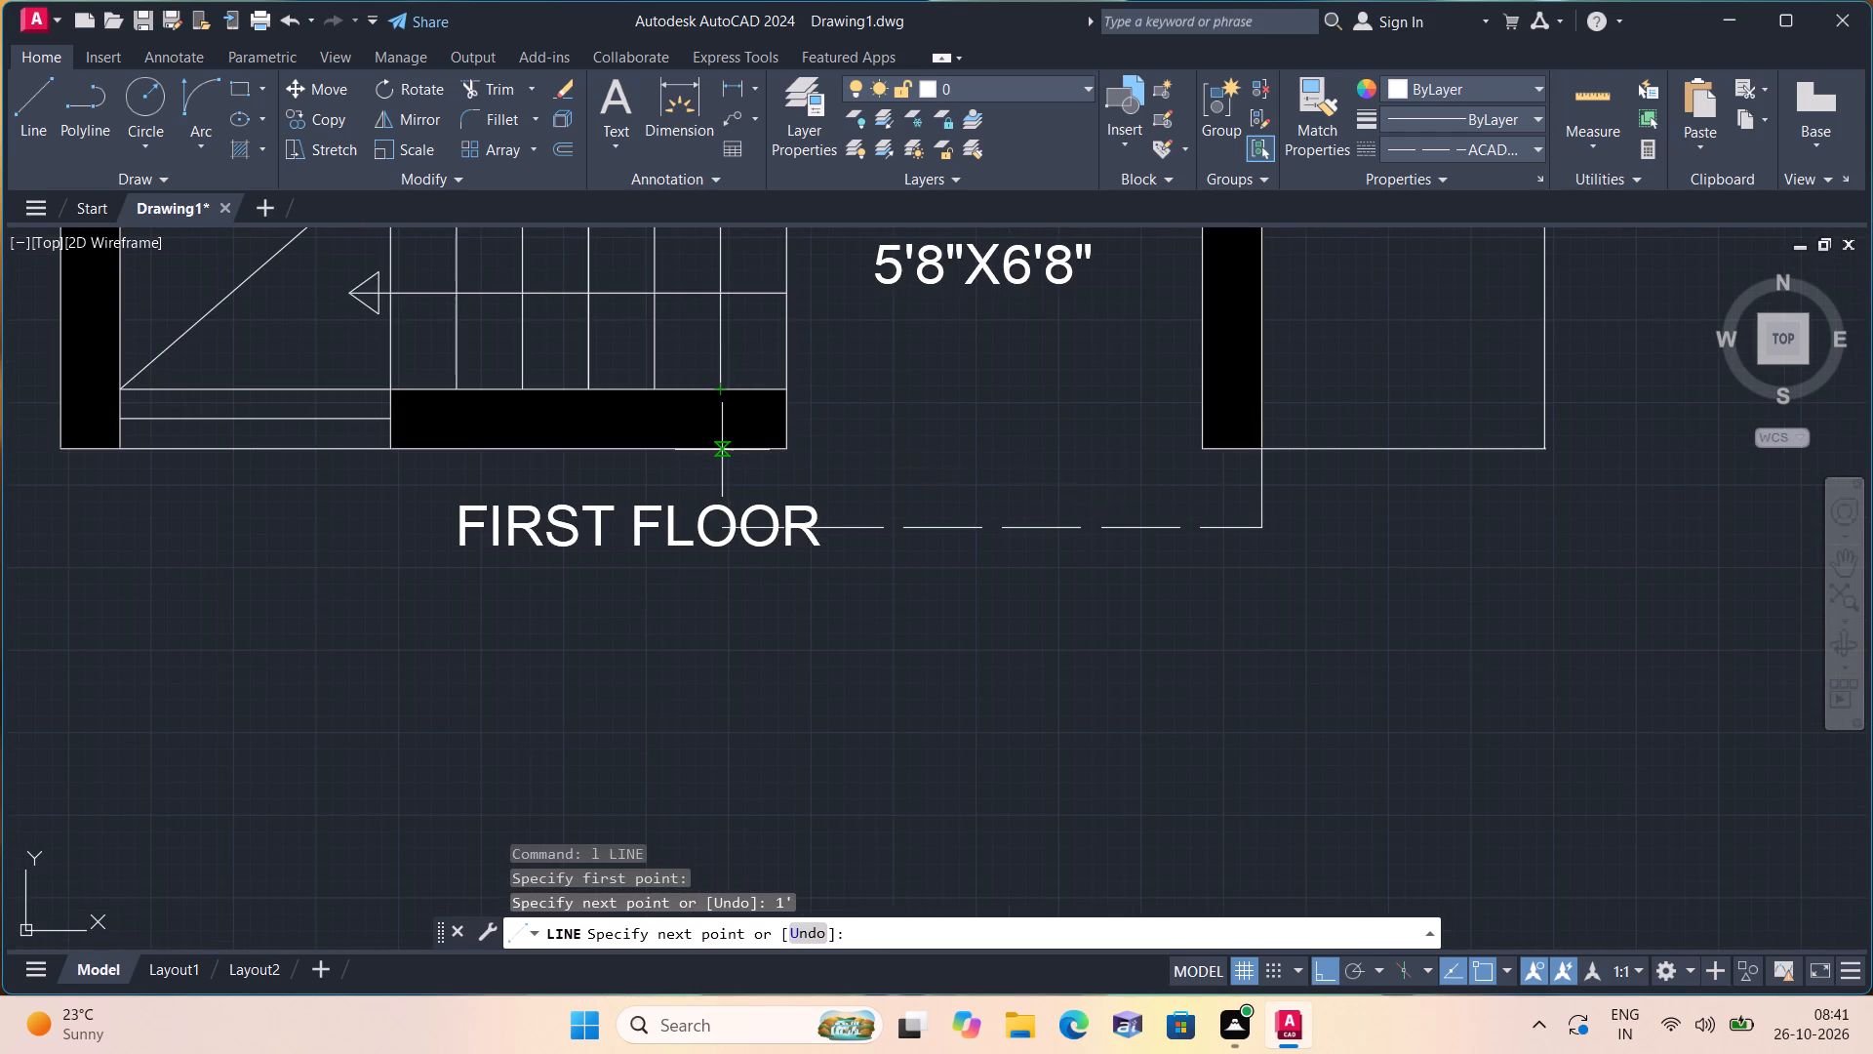
click(722, 450)
key(Escape)
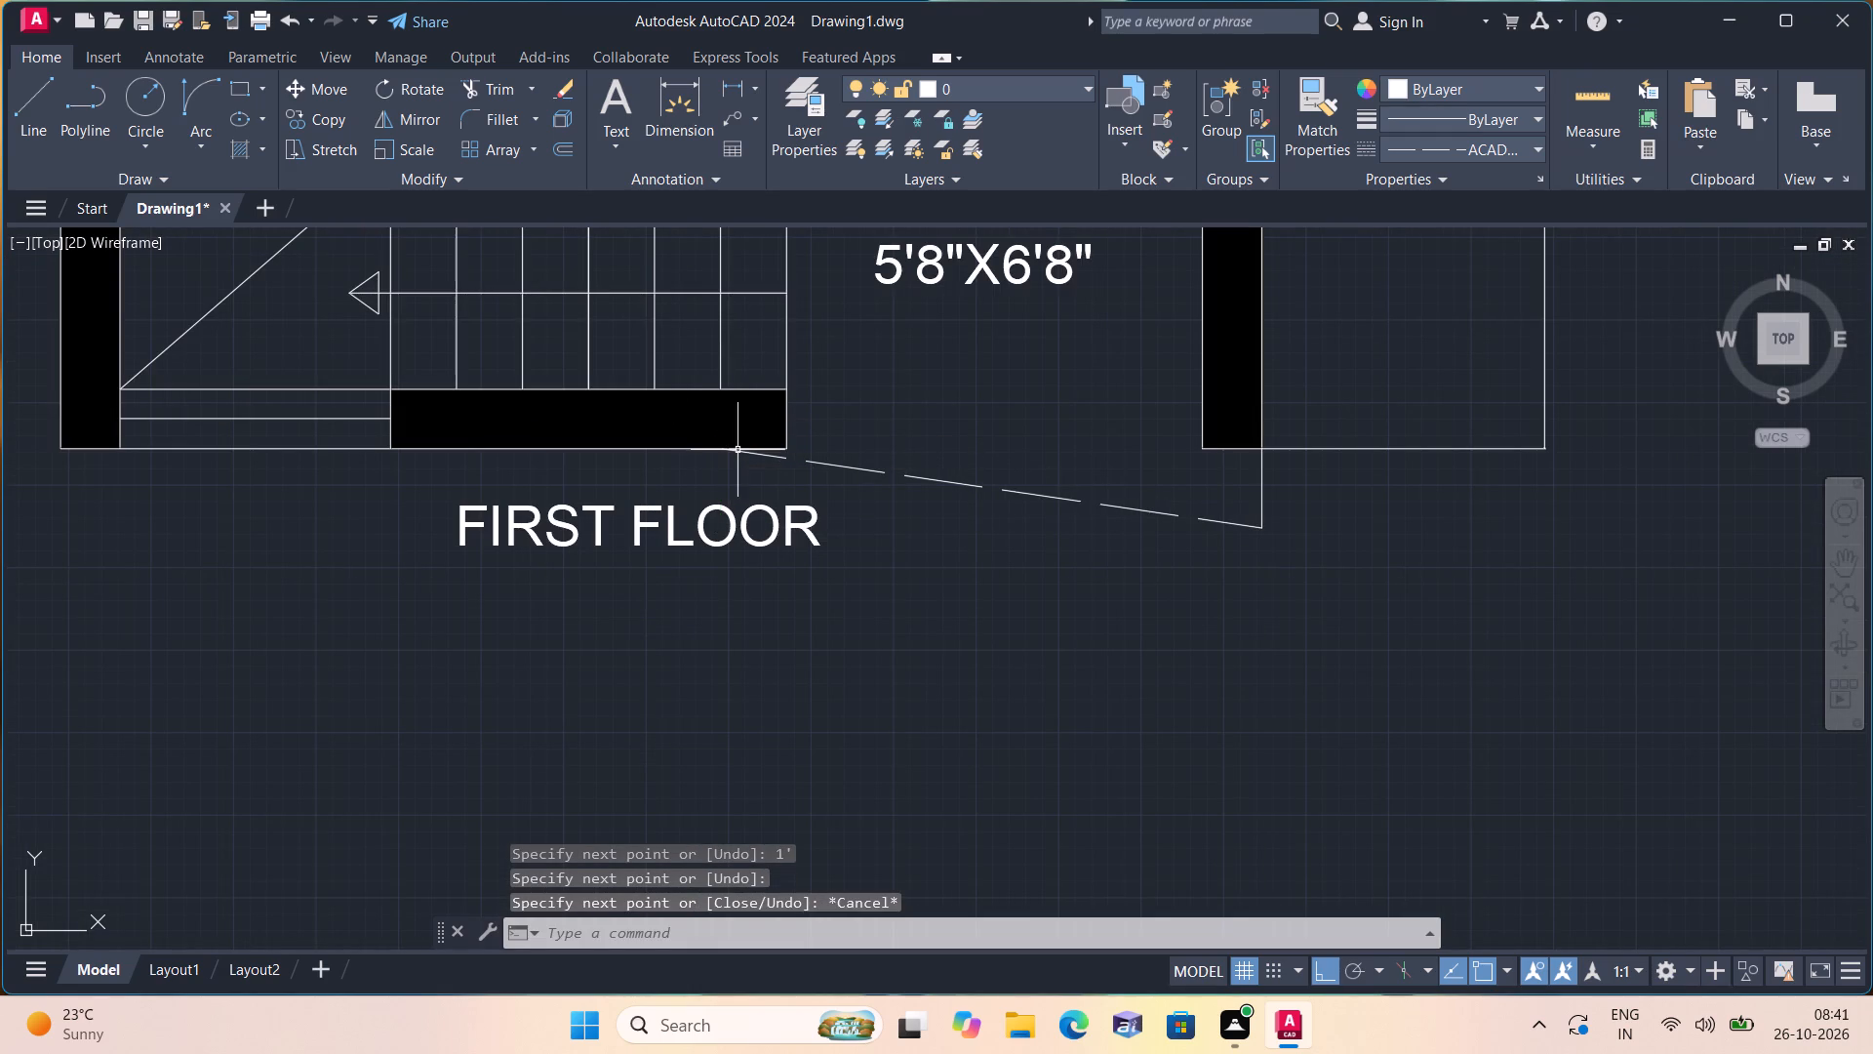
Undo the last dashed line drawn from the first-floor right wall to the stair front wall.
key(ctrl+z)
Draw a dashed first-floor porch outline: 1' down from the stair front wall at the last tread, across, and up to the right wall's outer corner.
middle_drag(961, 632, 928, 515)
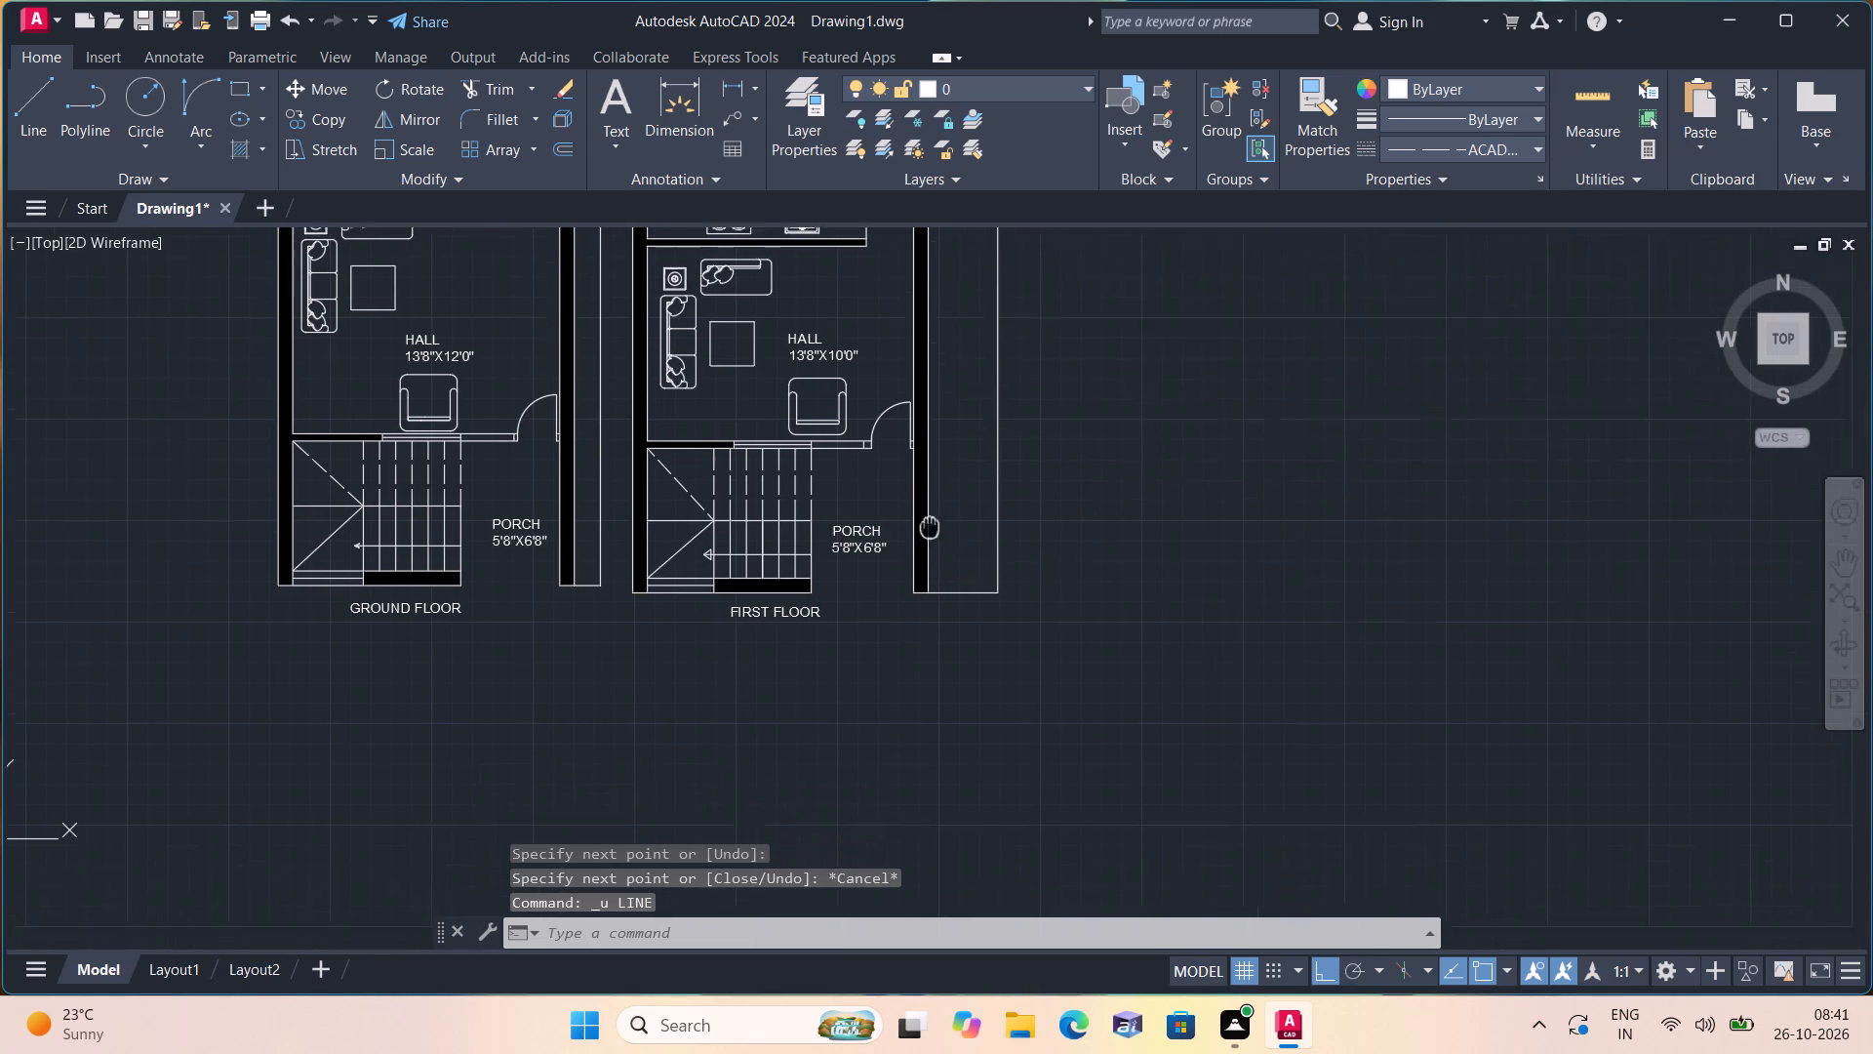
middle_drag(928, 515, 926, 506)
key(l)
key(space)
scroll(793, 545, up, 2)
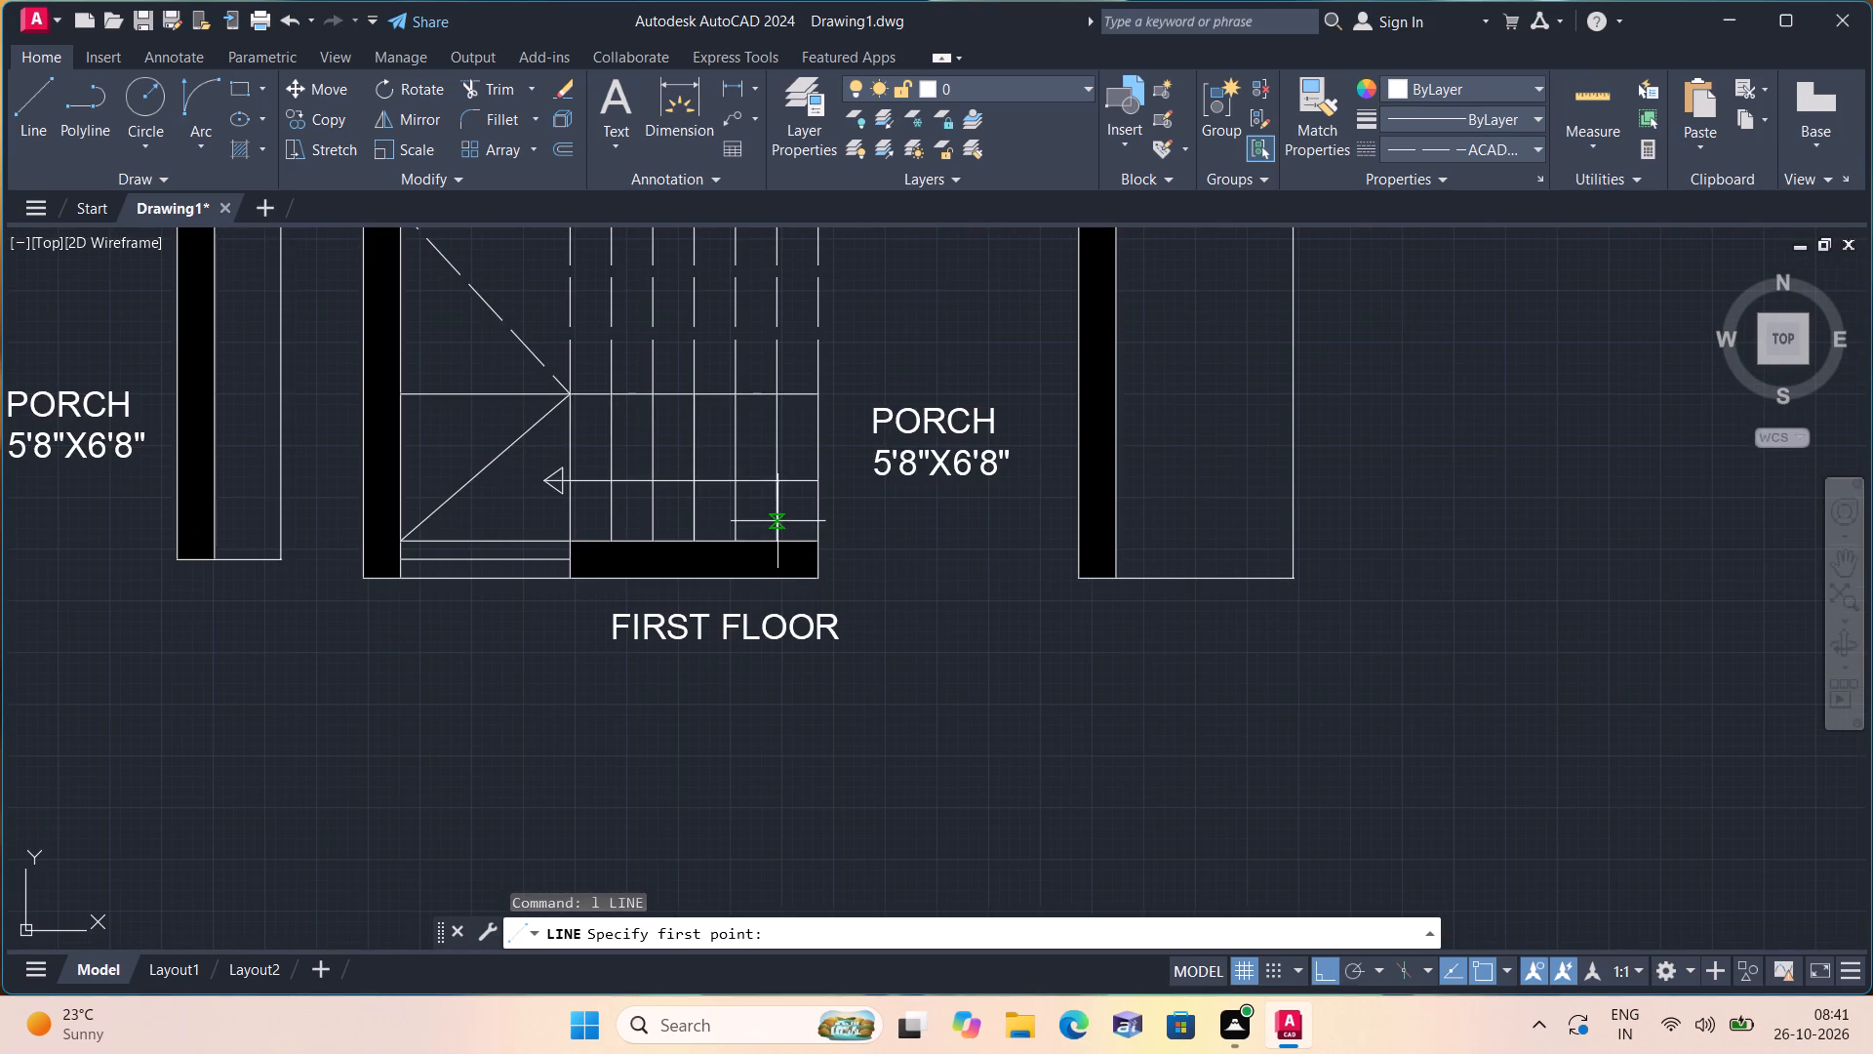
click(781, 578)
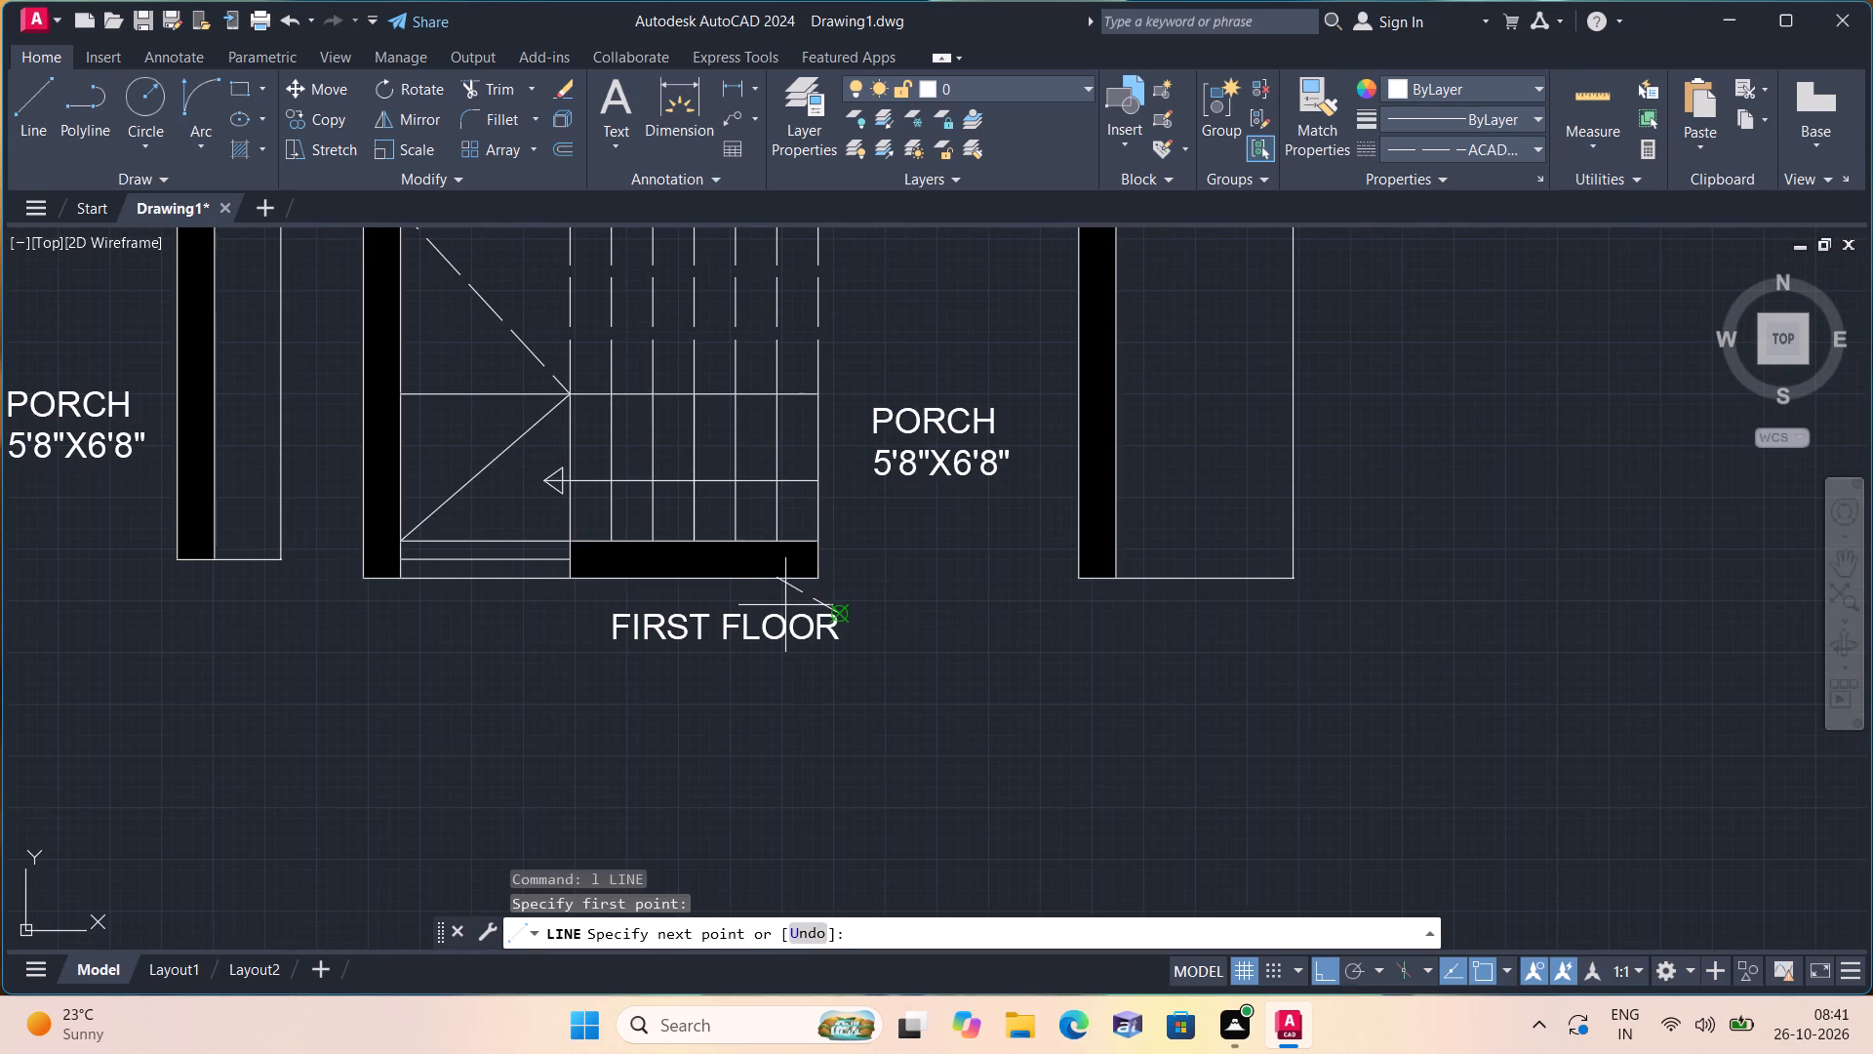
text(1')
key(space)
click(1122, 621)
click(1114, 577)
key(space)
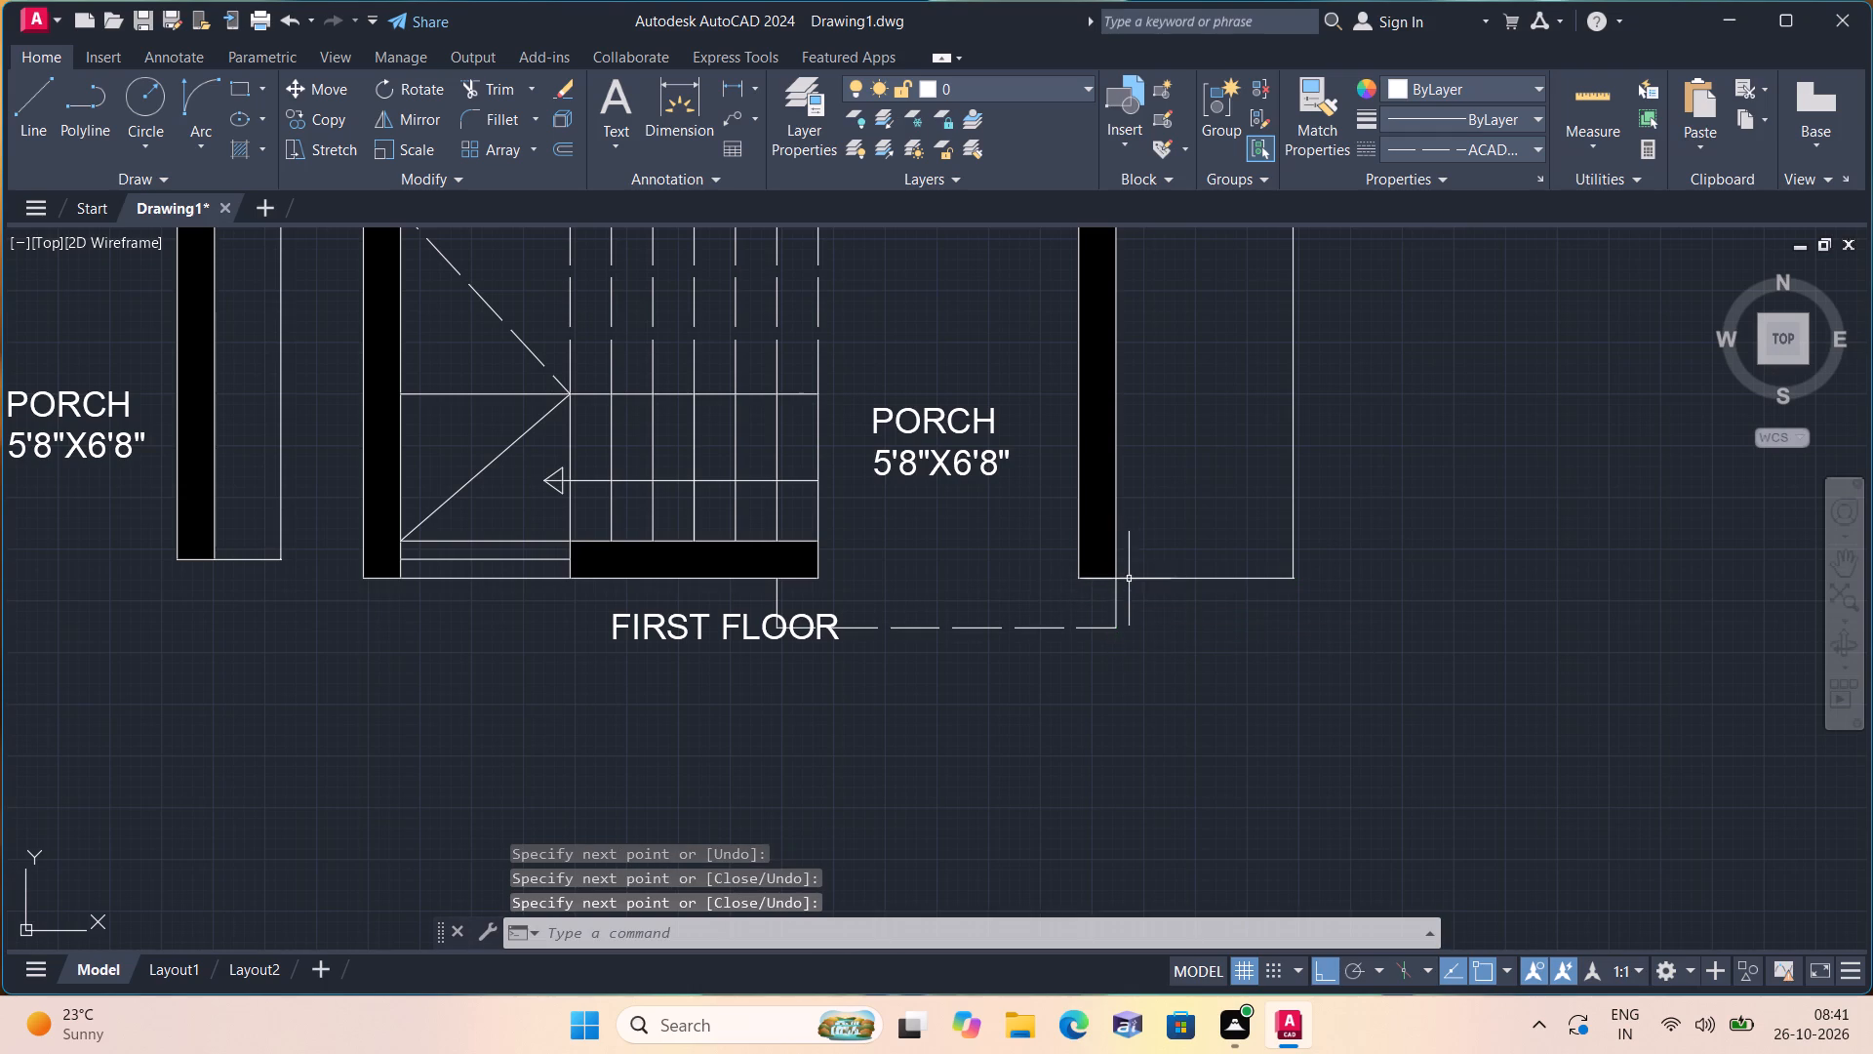
Draw the matching dashed ground-floor porch outline, 1' down from the stair front wall, across, and up to the right wall's outer corner.
middle_drag(575, 632, 1107, 530)
key(space)
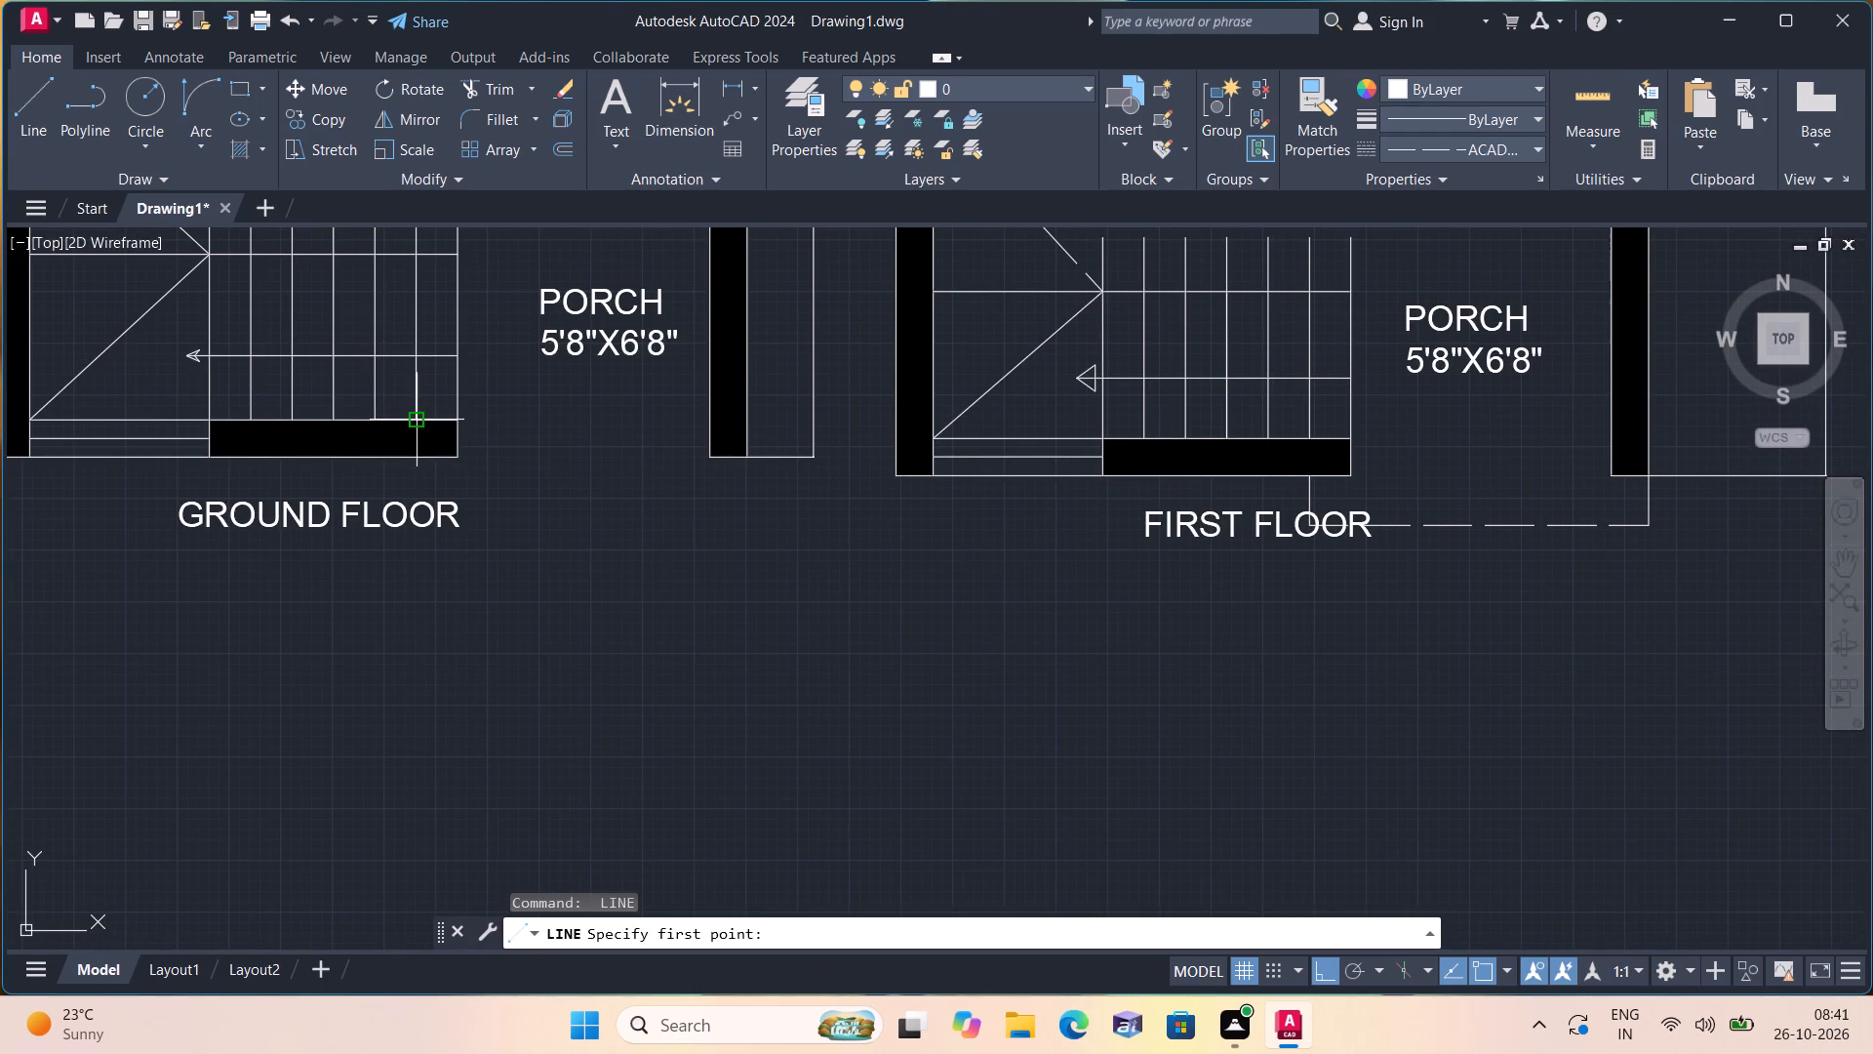
click(418, 459)
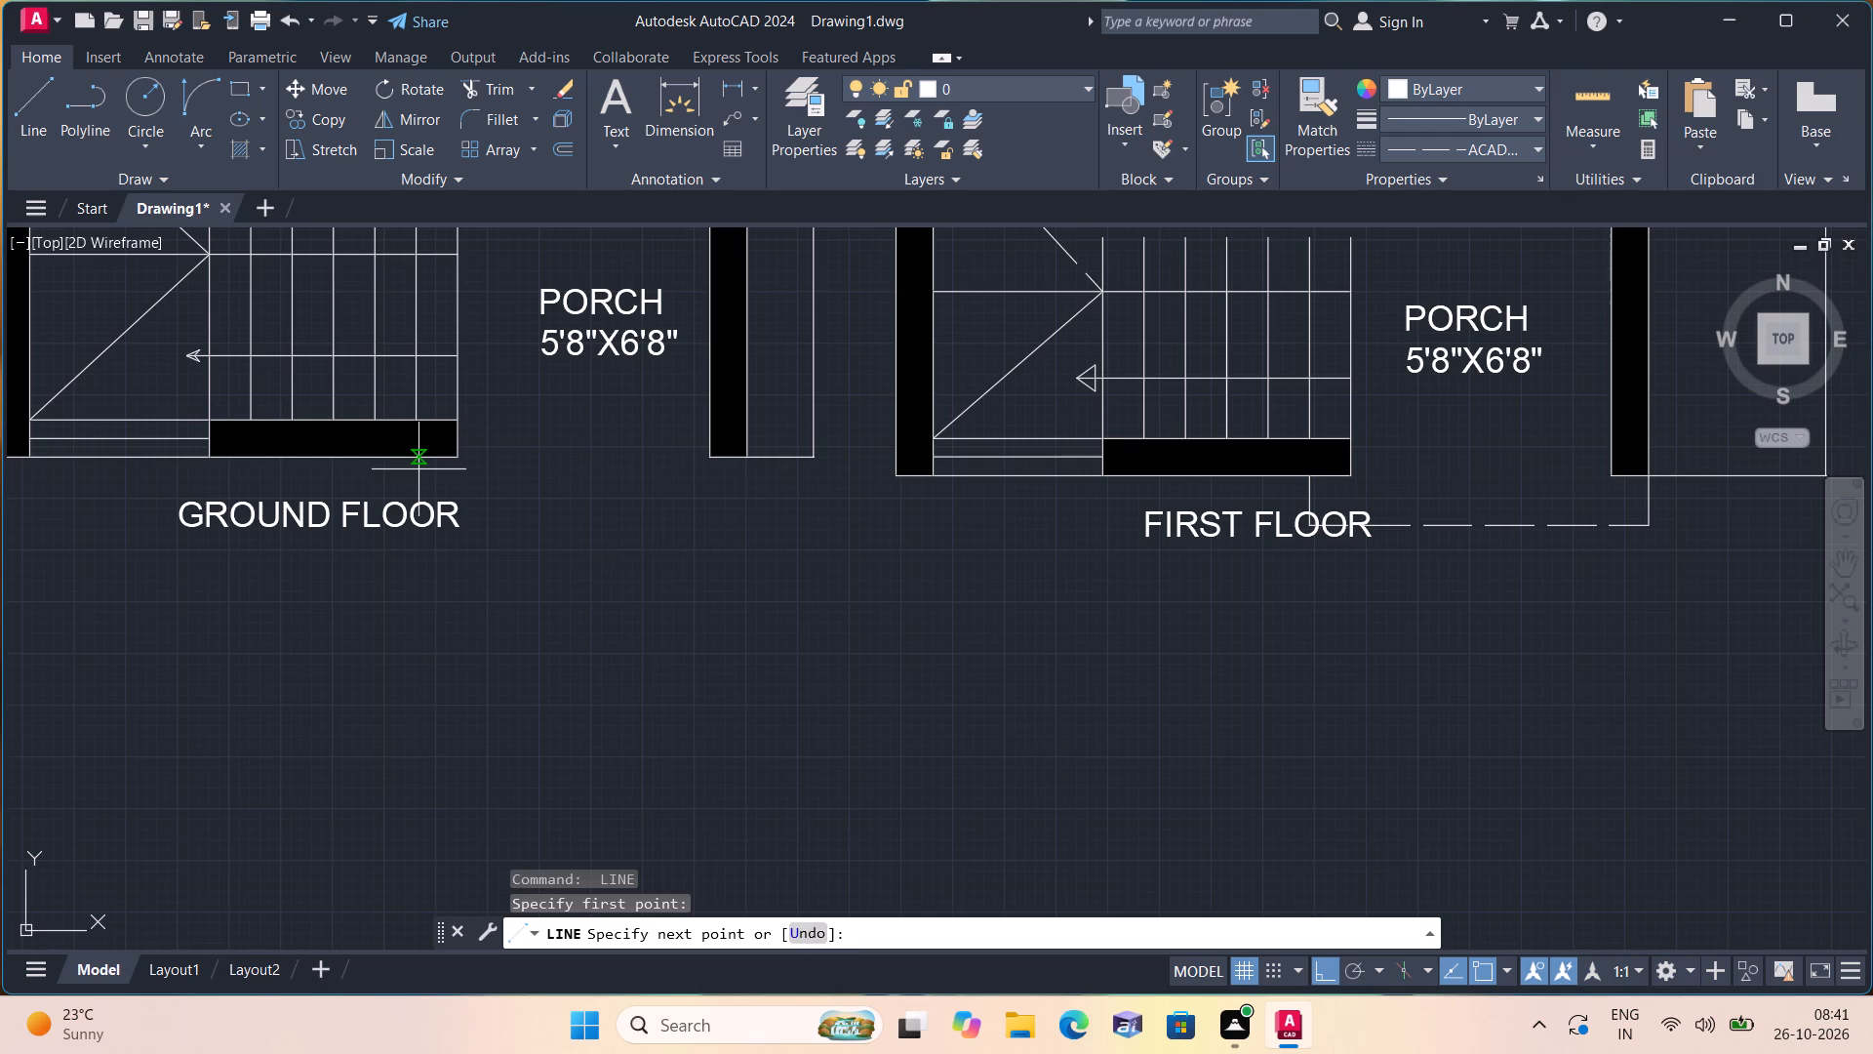
text(1')
key(space)
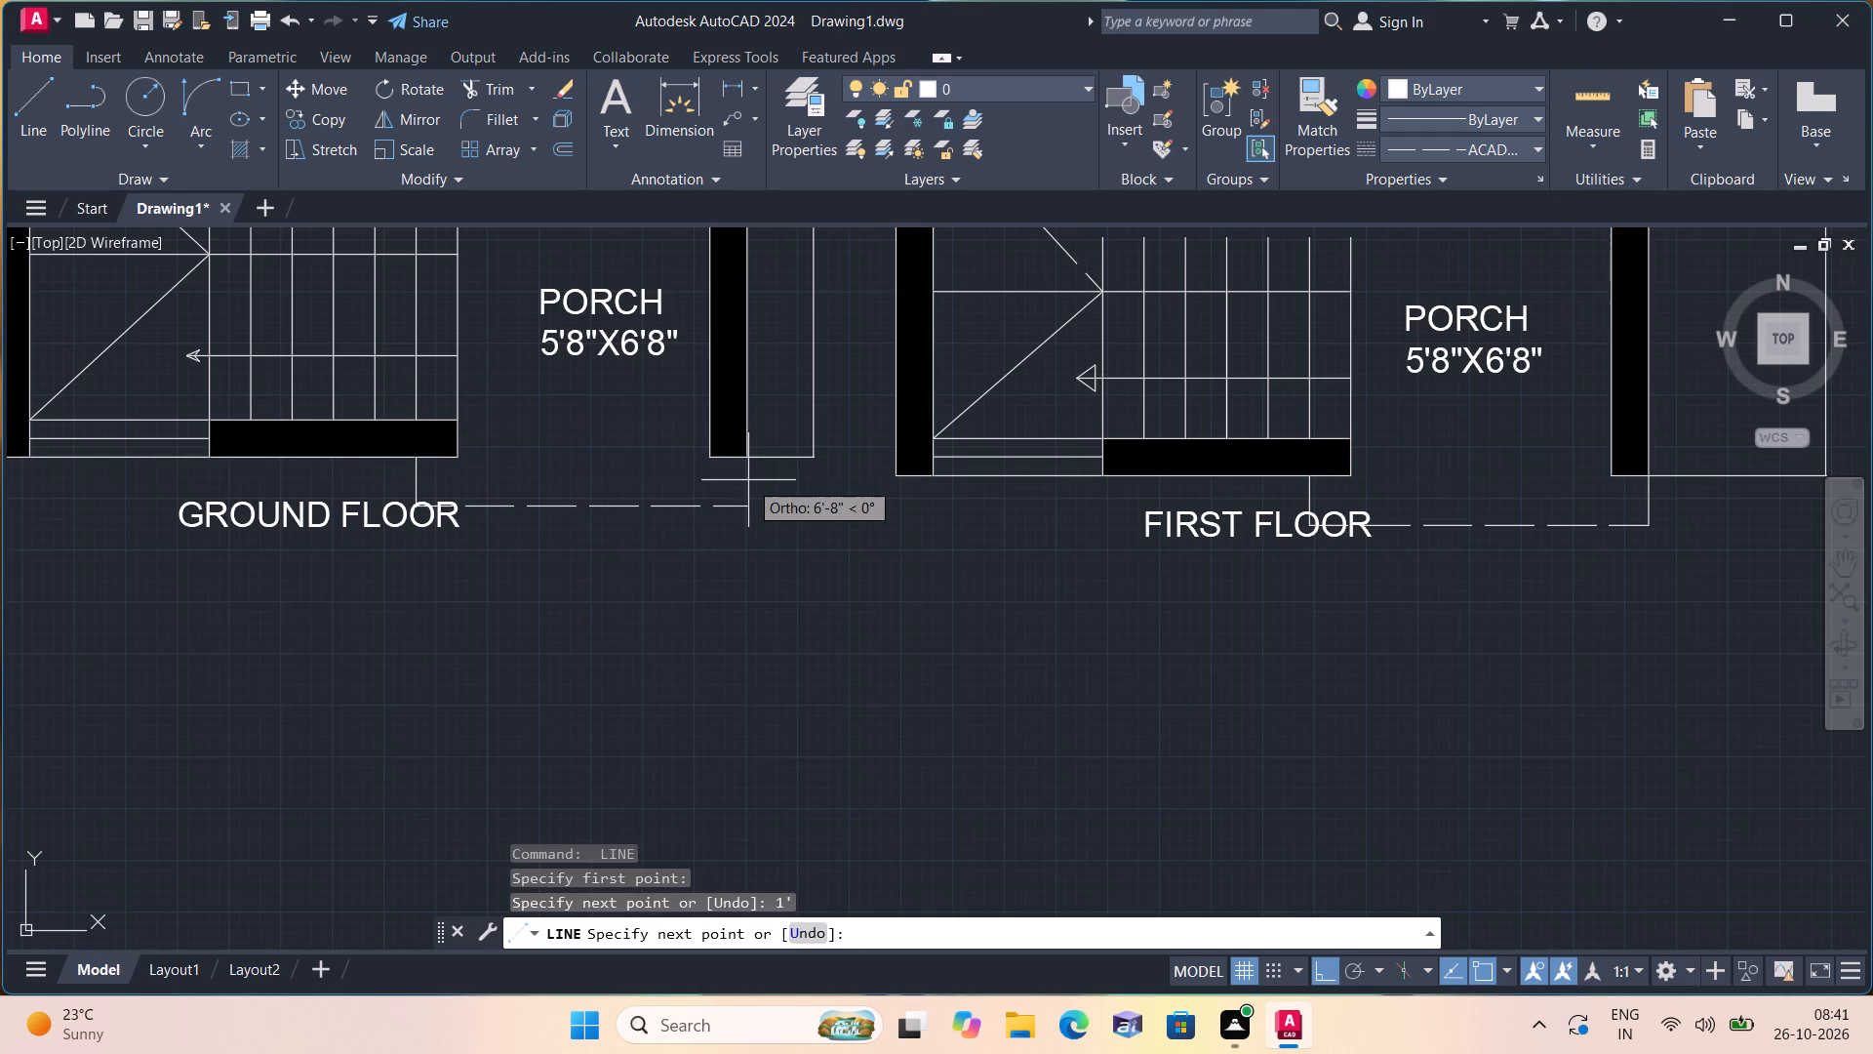
click(750, 507)
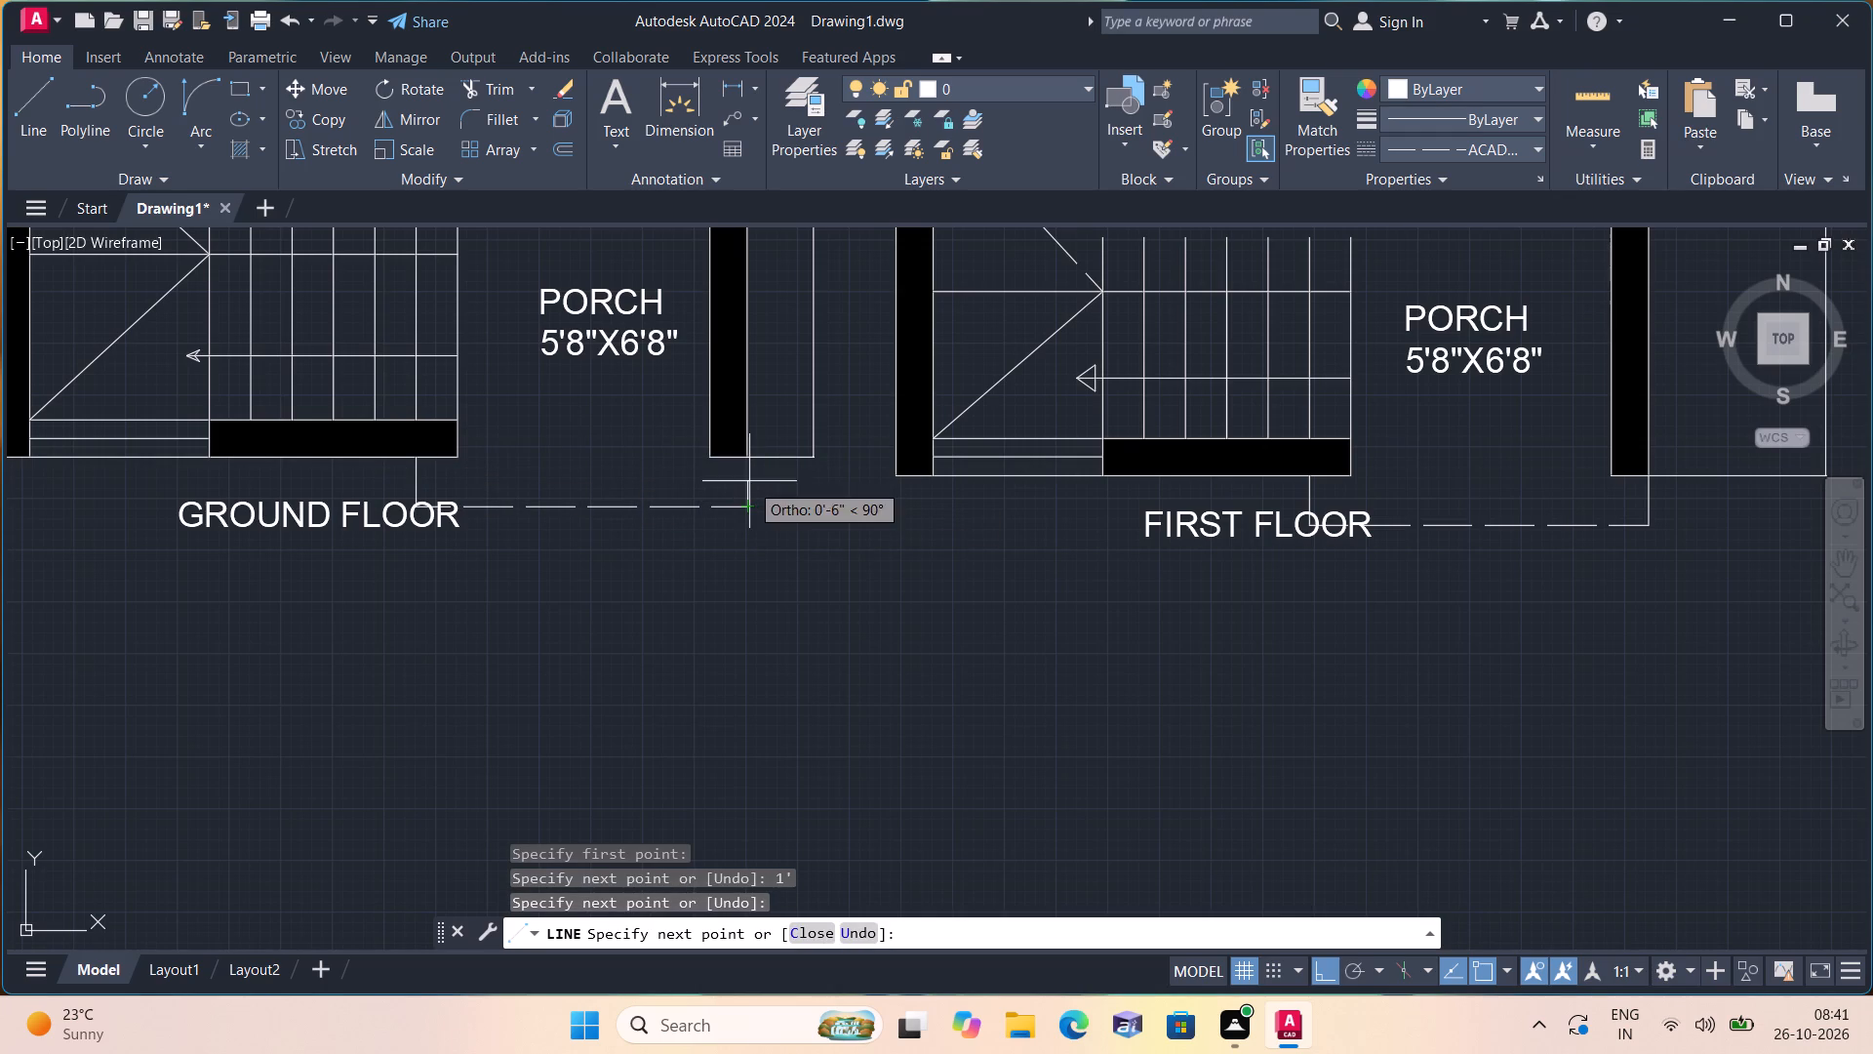
click(749, 456)
key(space)
Move the FIRST FLOOR label down and to the left, and the GROUND FLOOR label down, clear of the dashed porch outlines.
scroll(948, 513, down, 1)
scroll(1084, 529, up, 1)
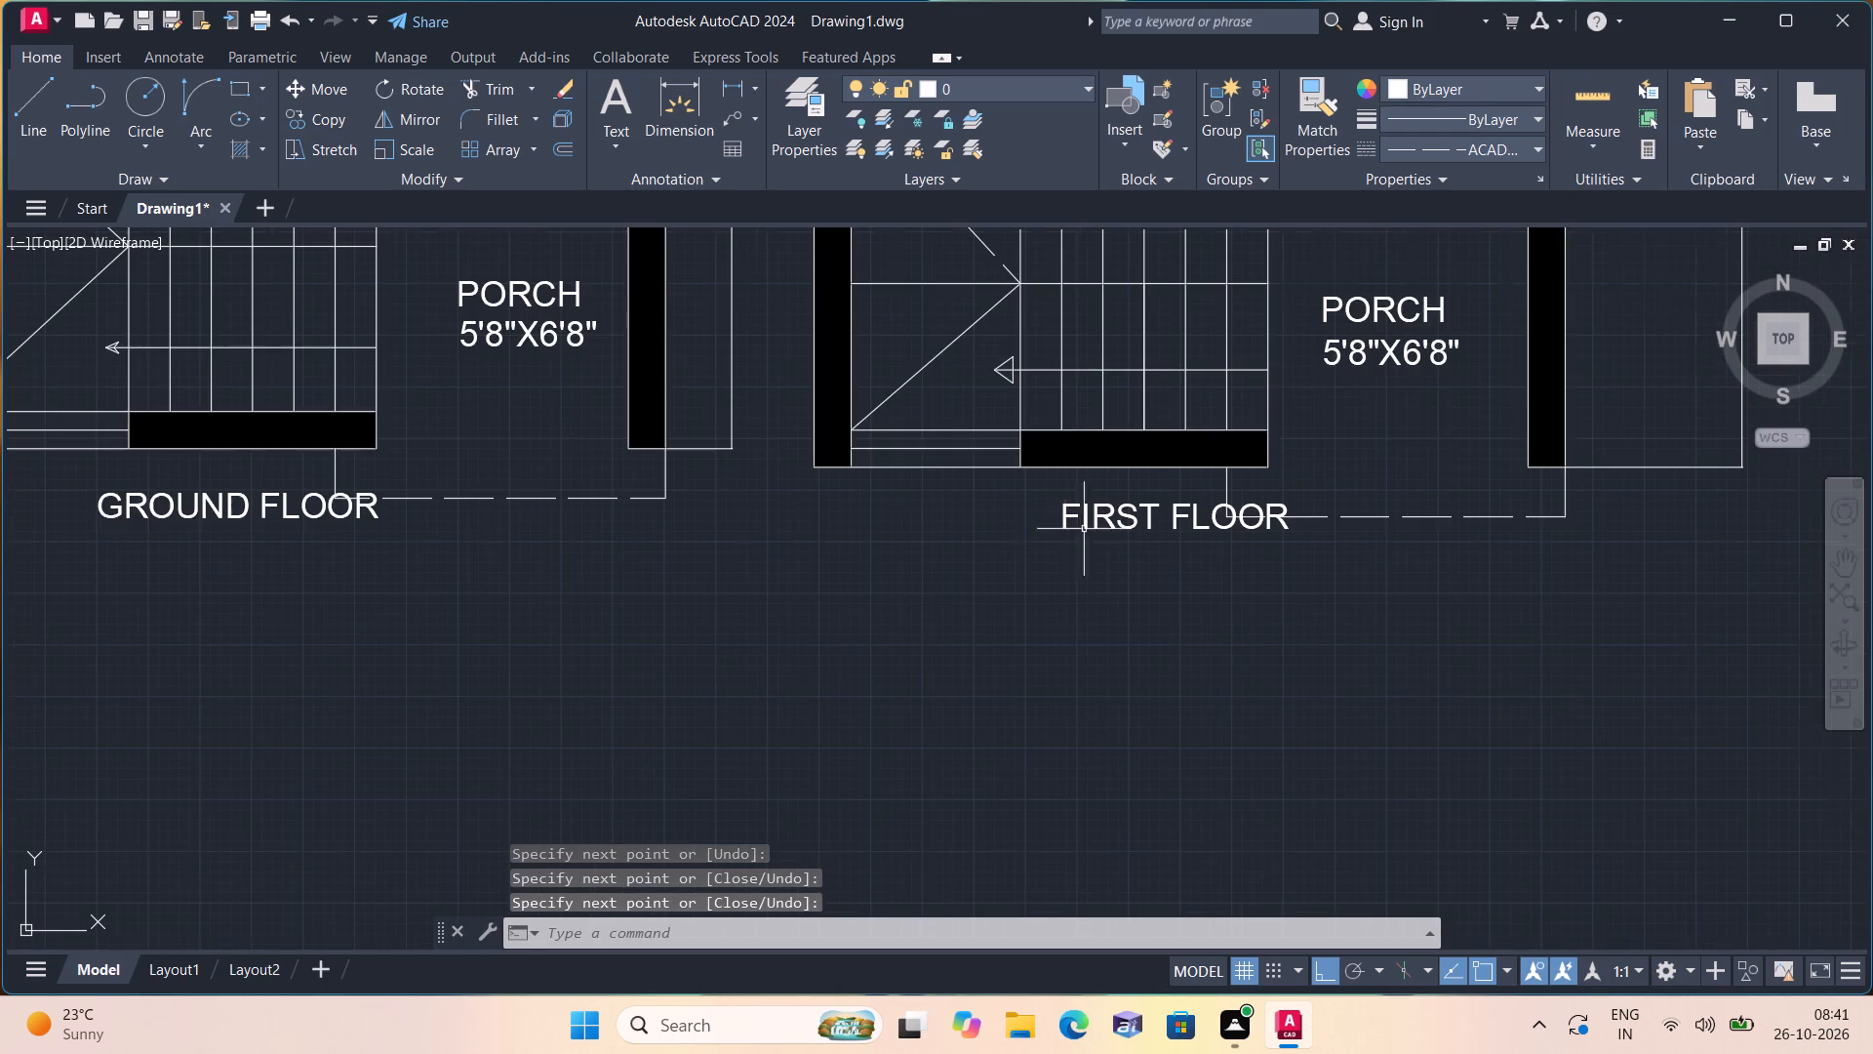
click(1116, 503)
click(1060, 500)
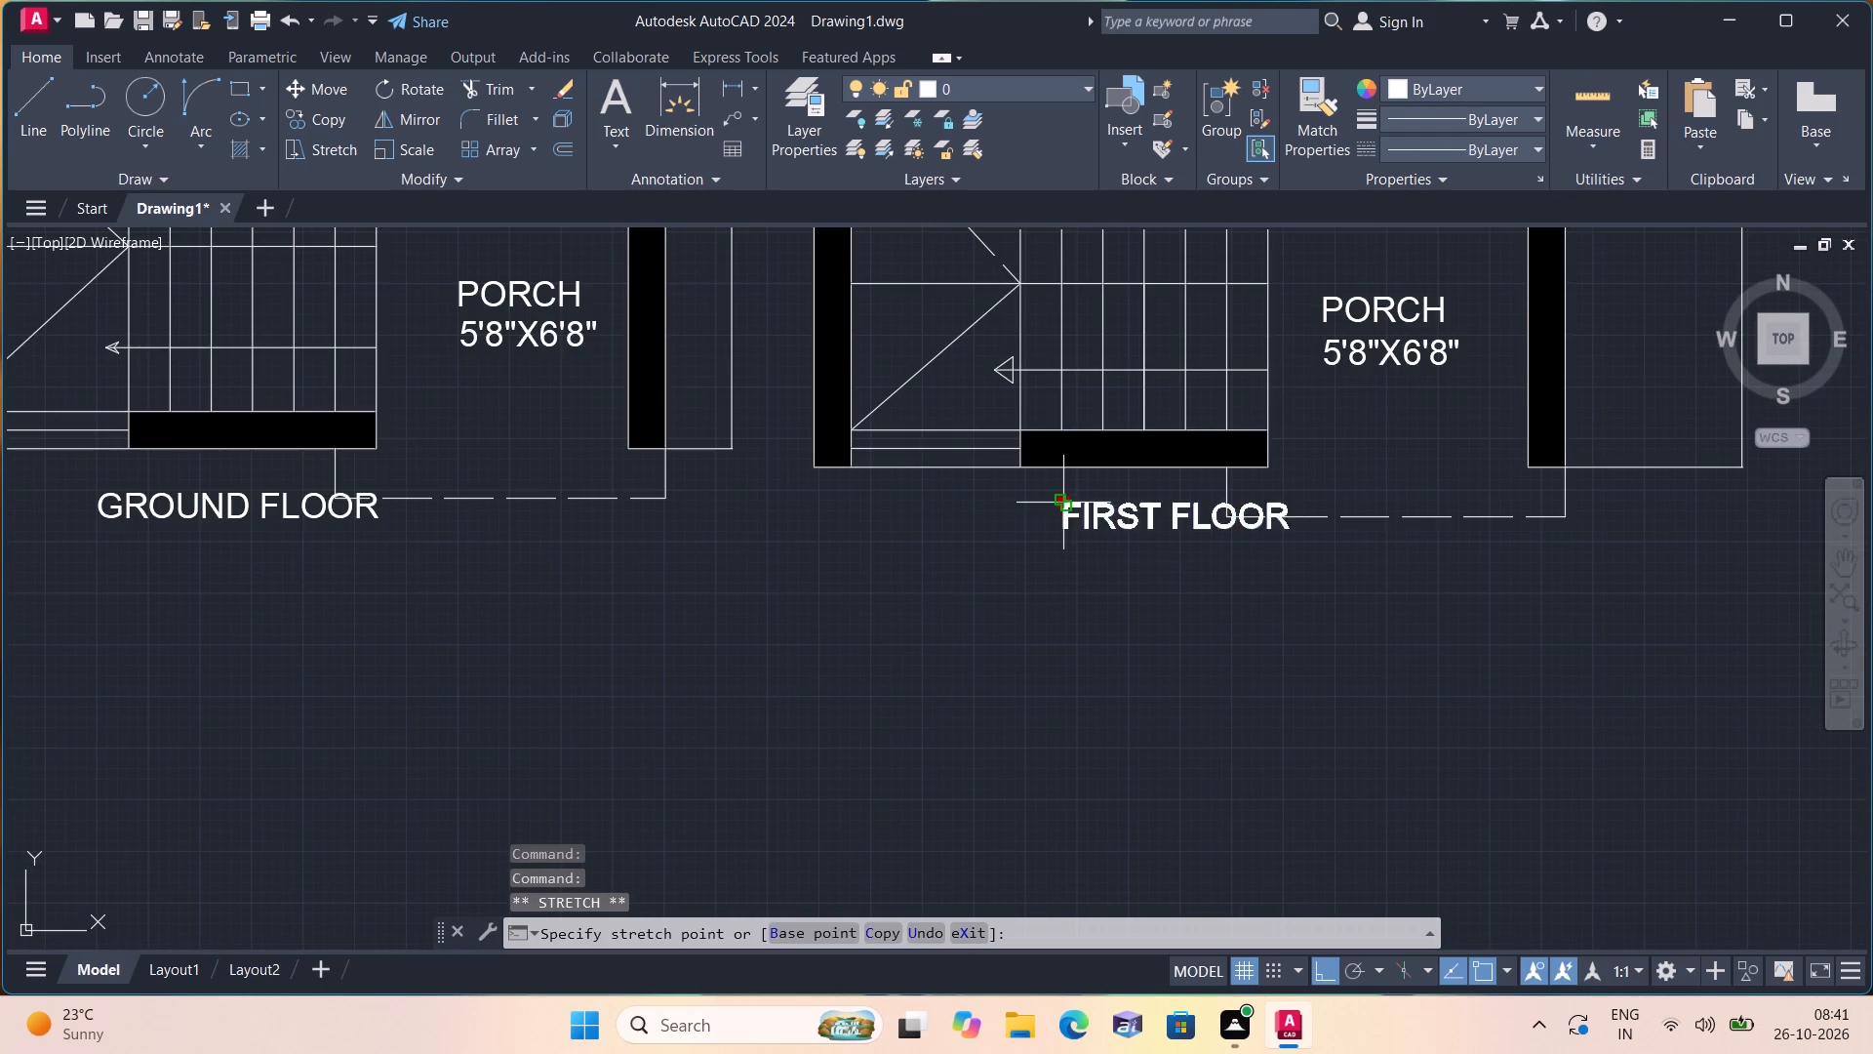
key(F8)
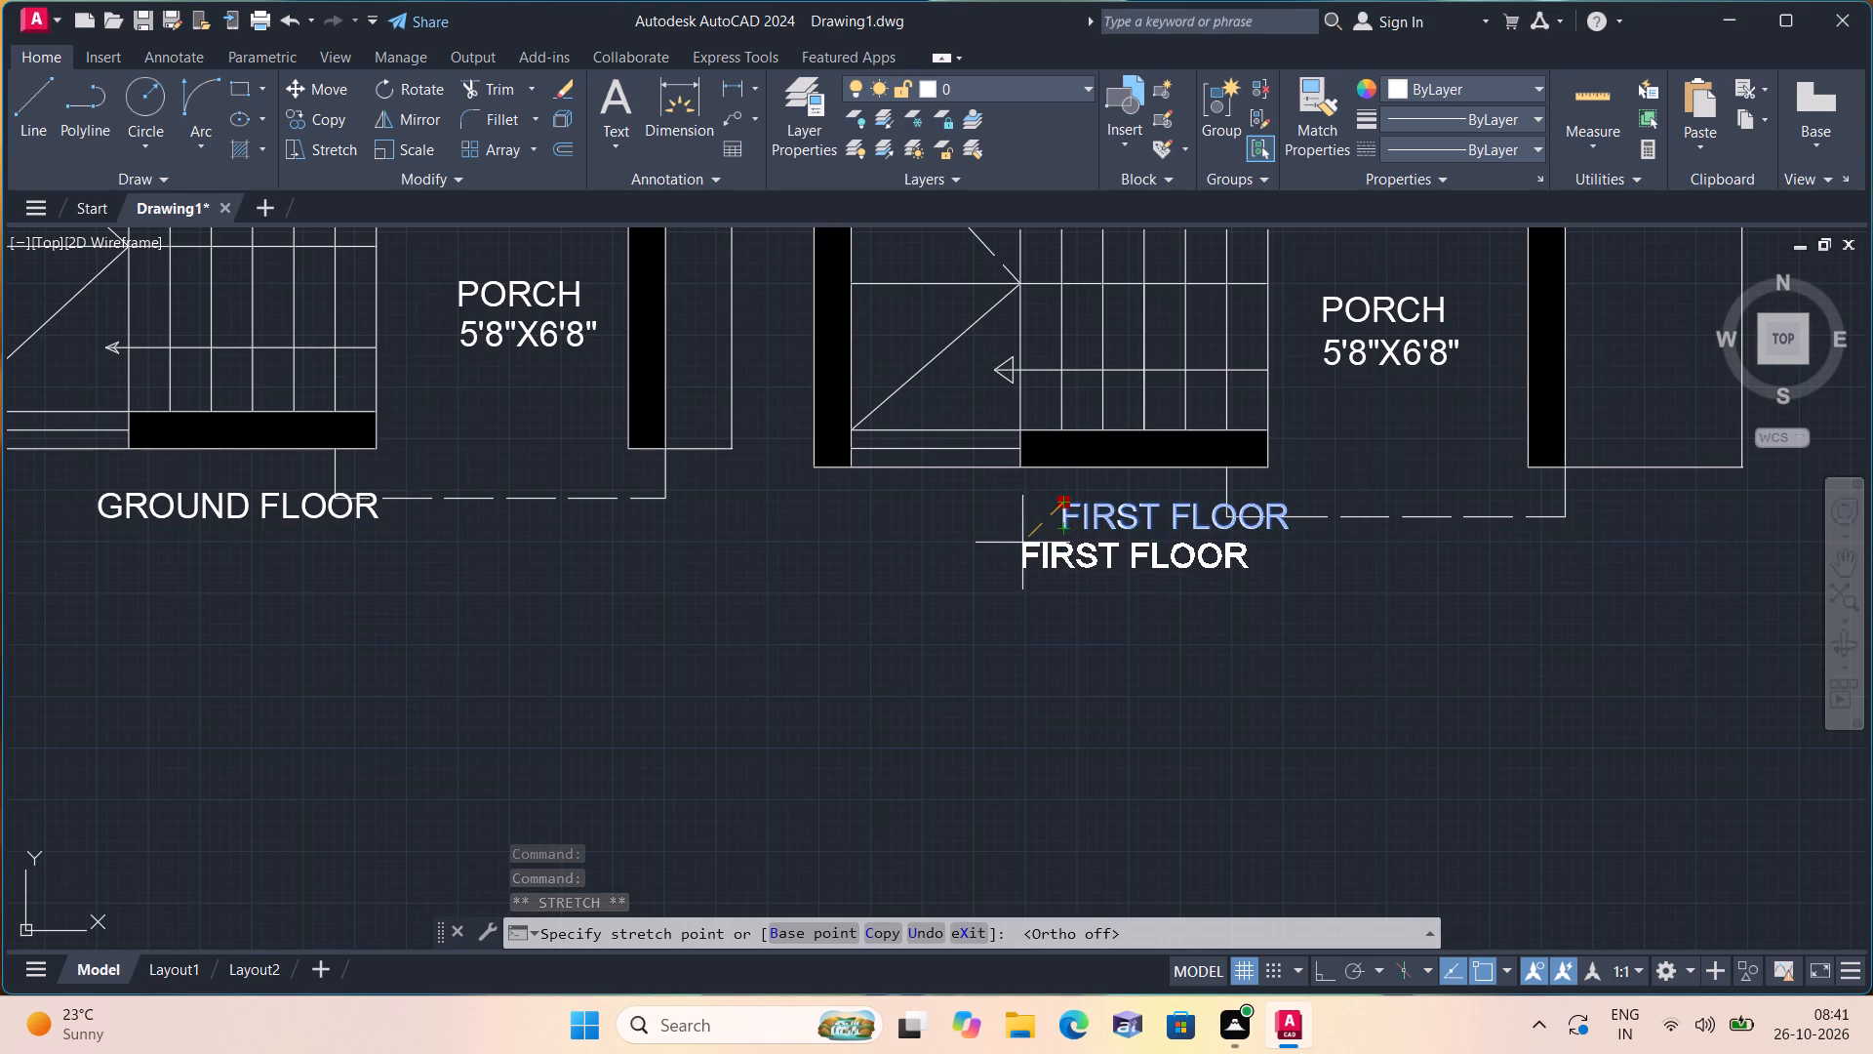
click(1022, 546)
click(244, 513)
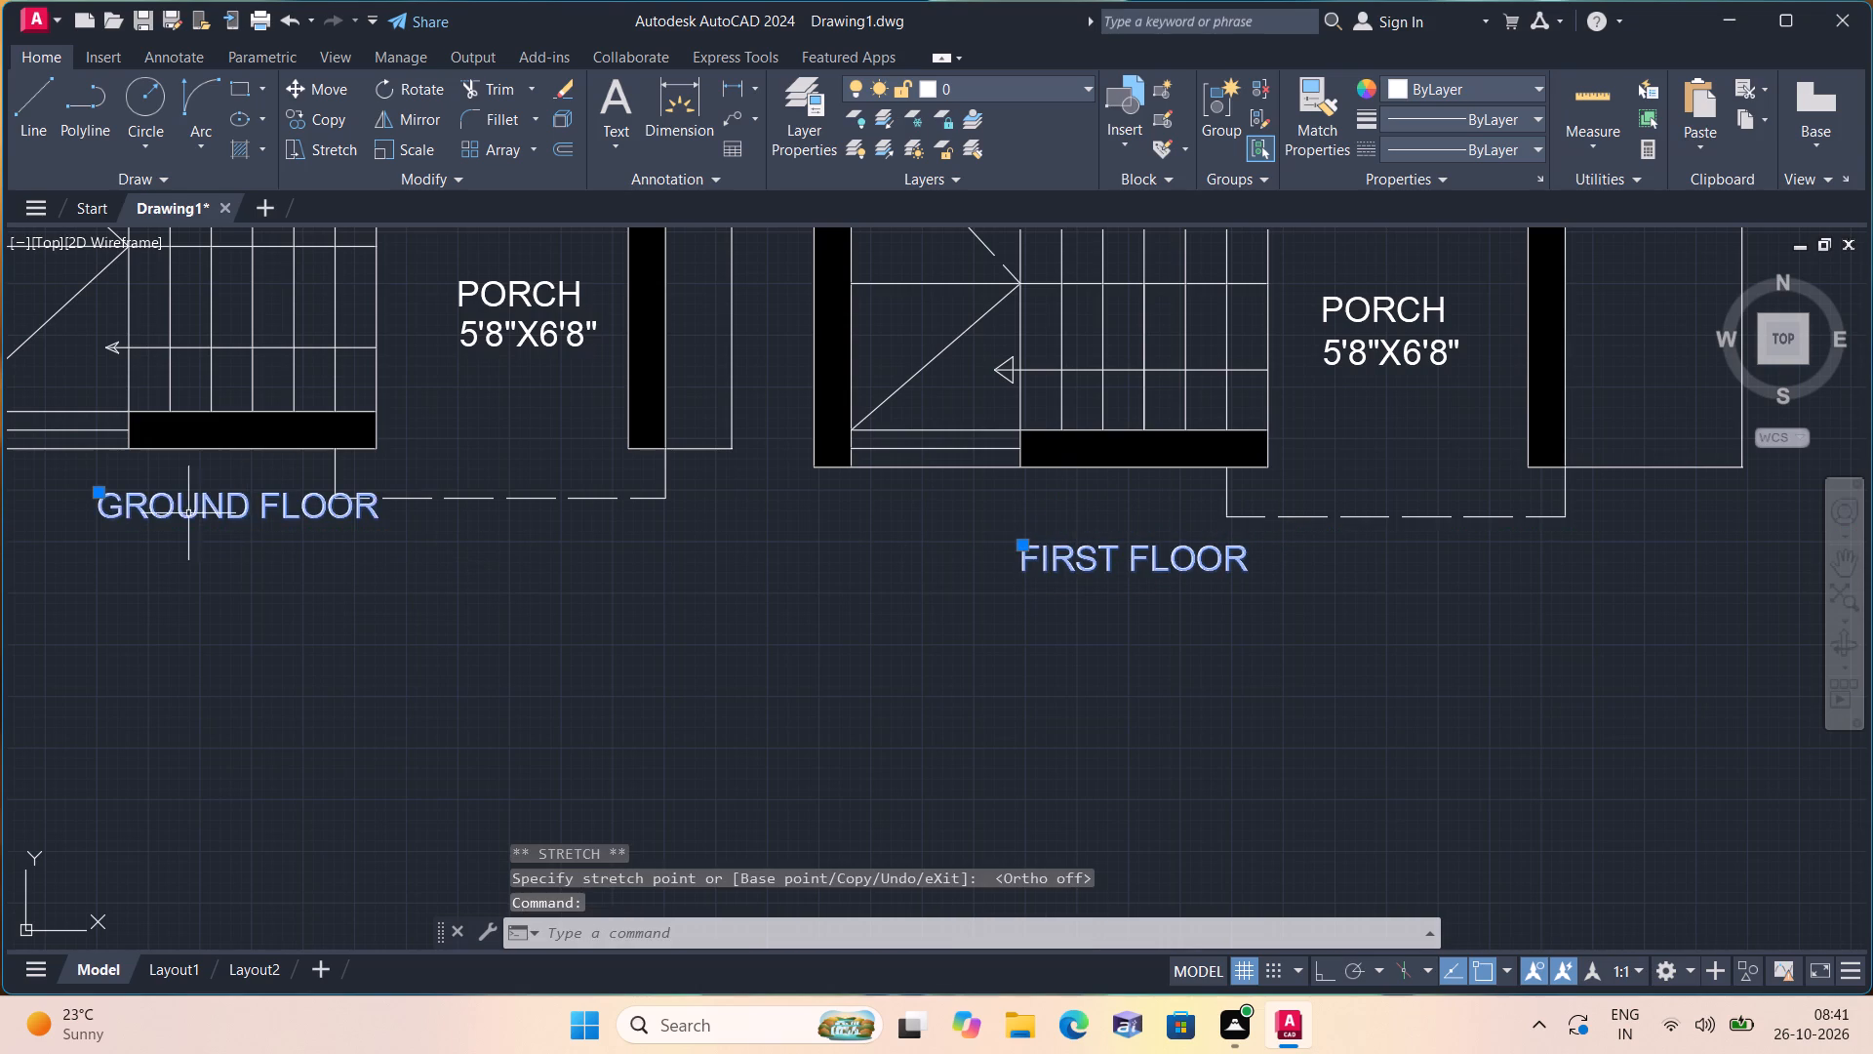
click(101, 495)
click(99, 520)
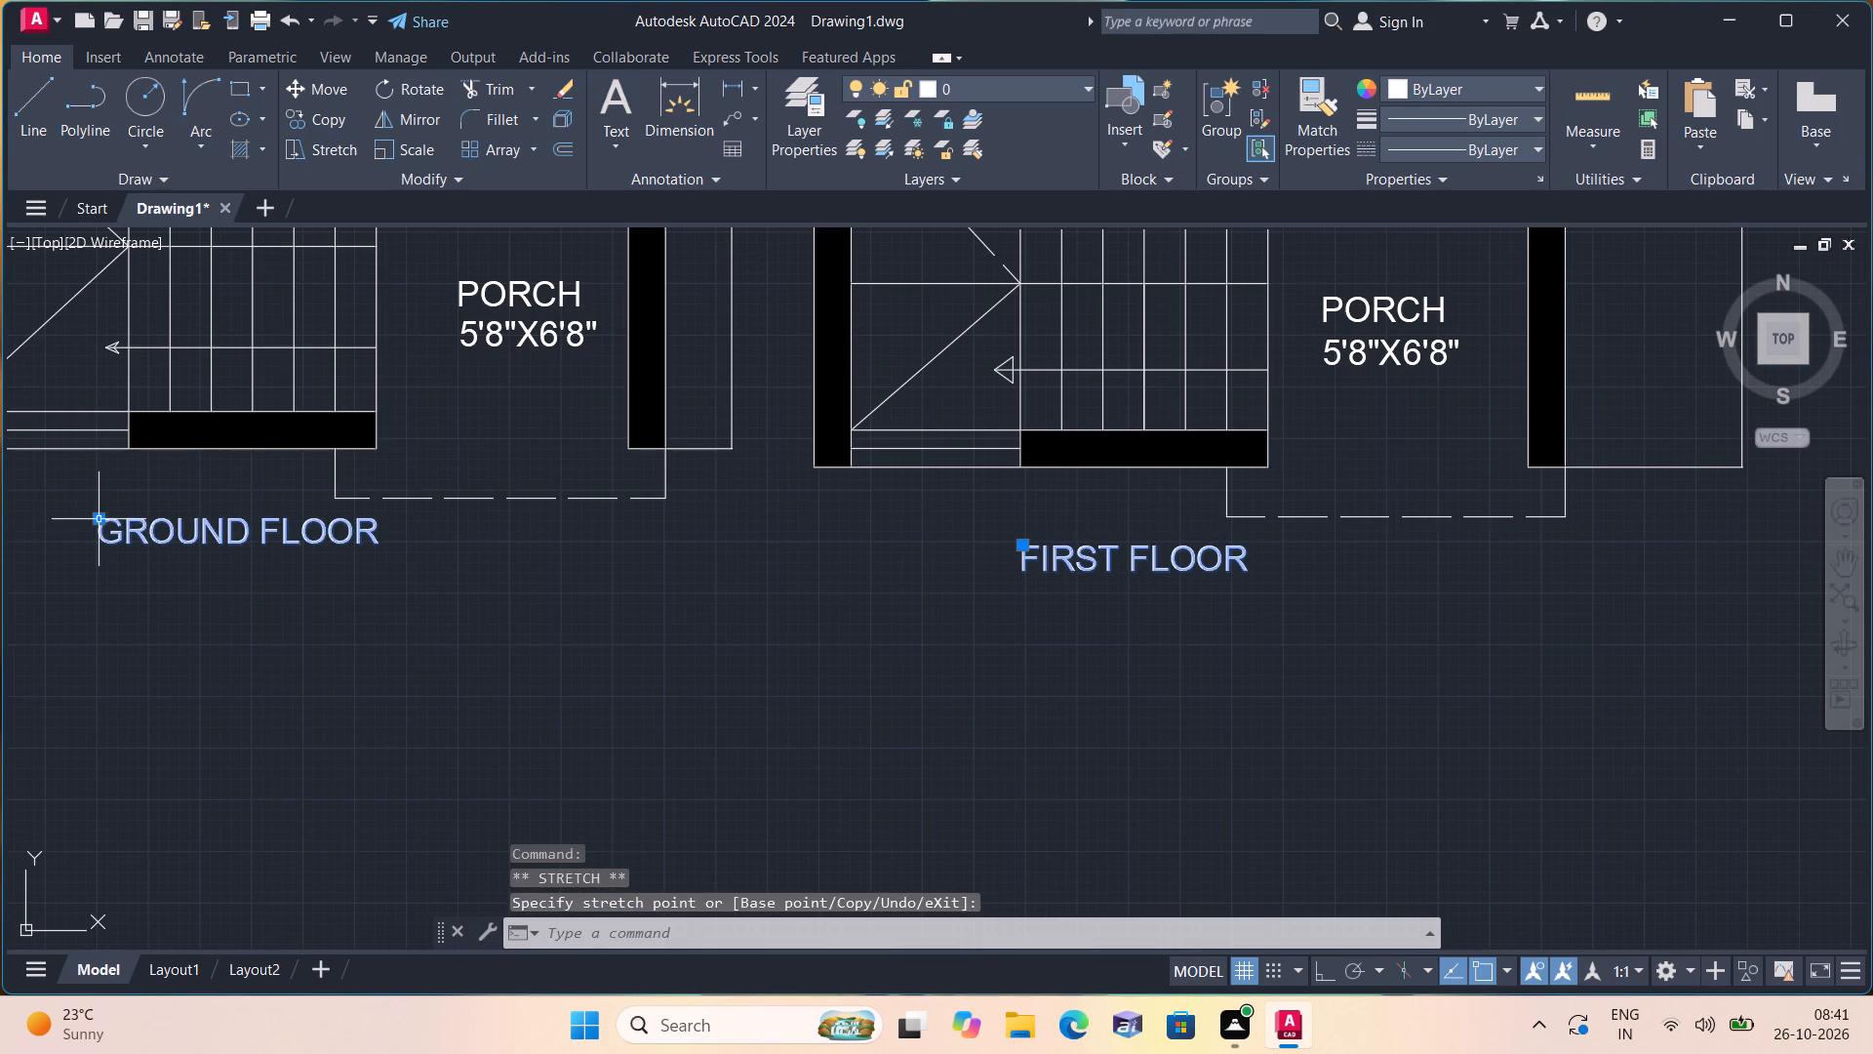
key(Escape)
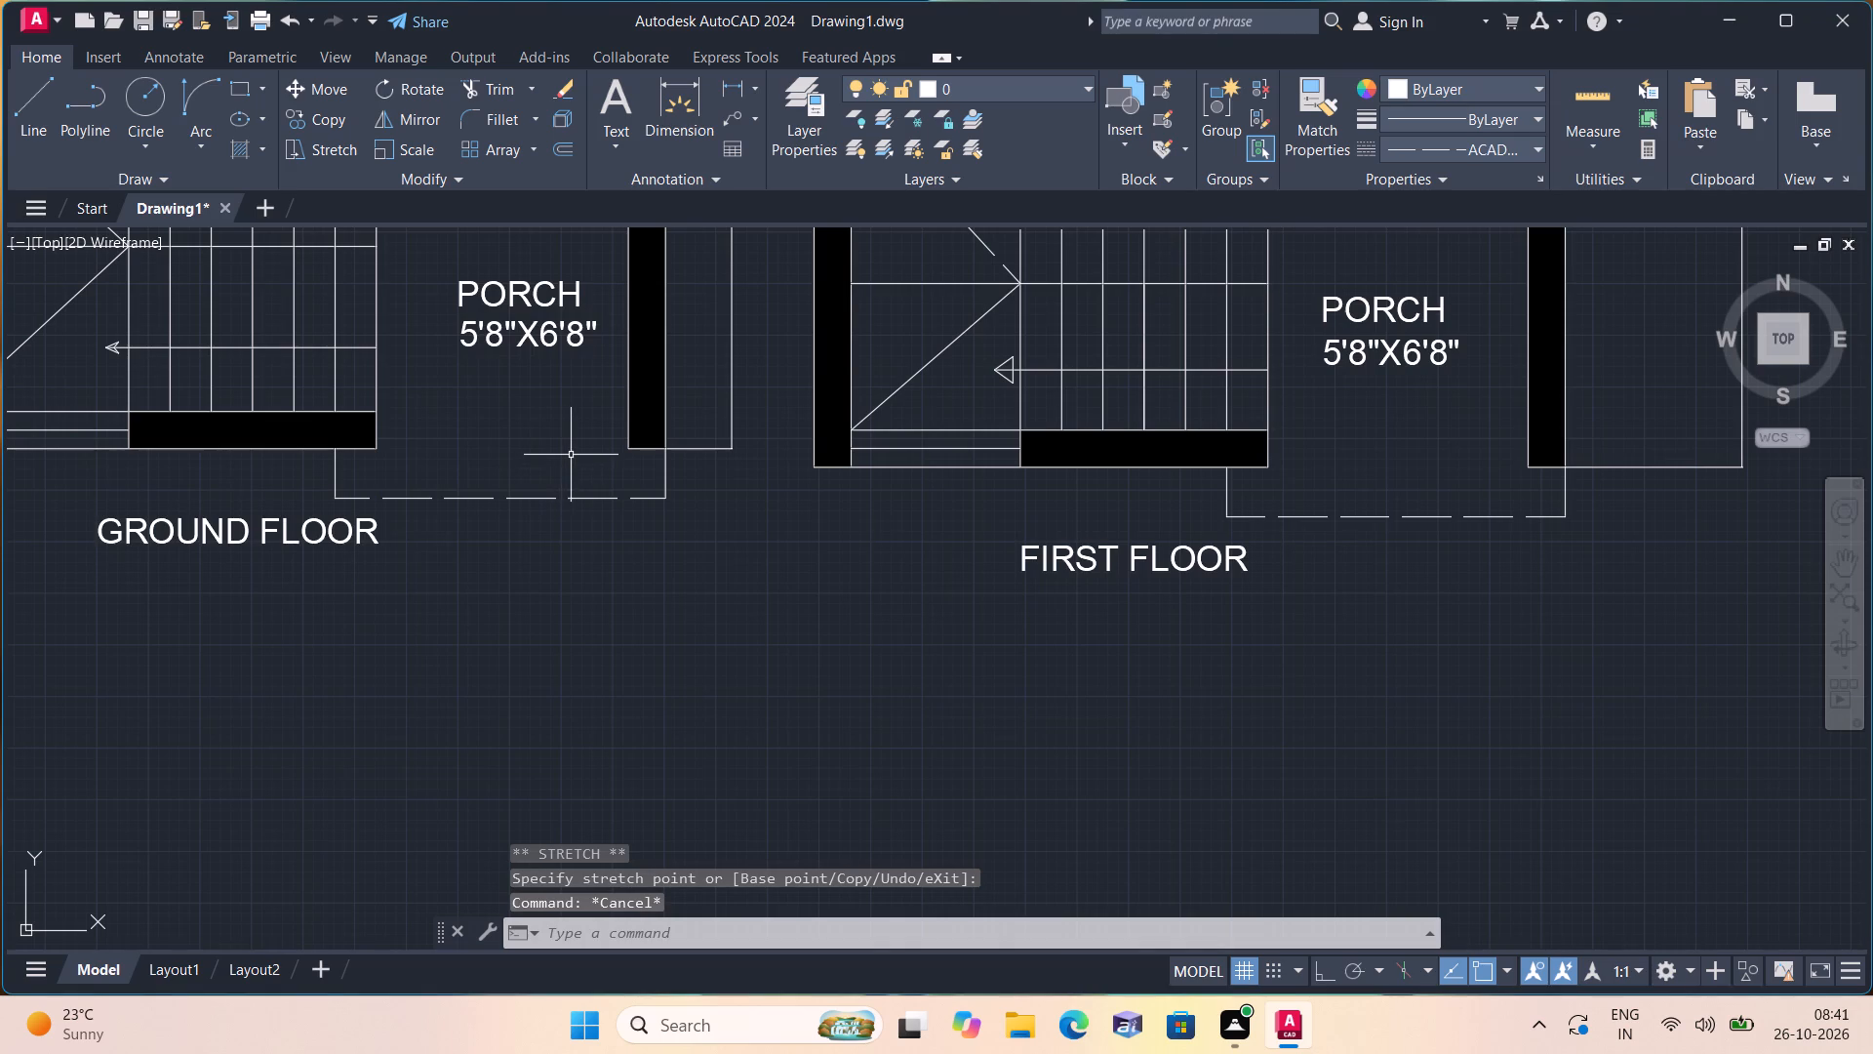
Set the current linetype back to ByLayer.
scroll(571, 455, down, 1)
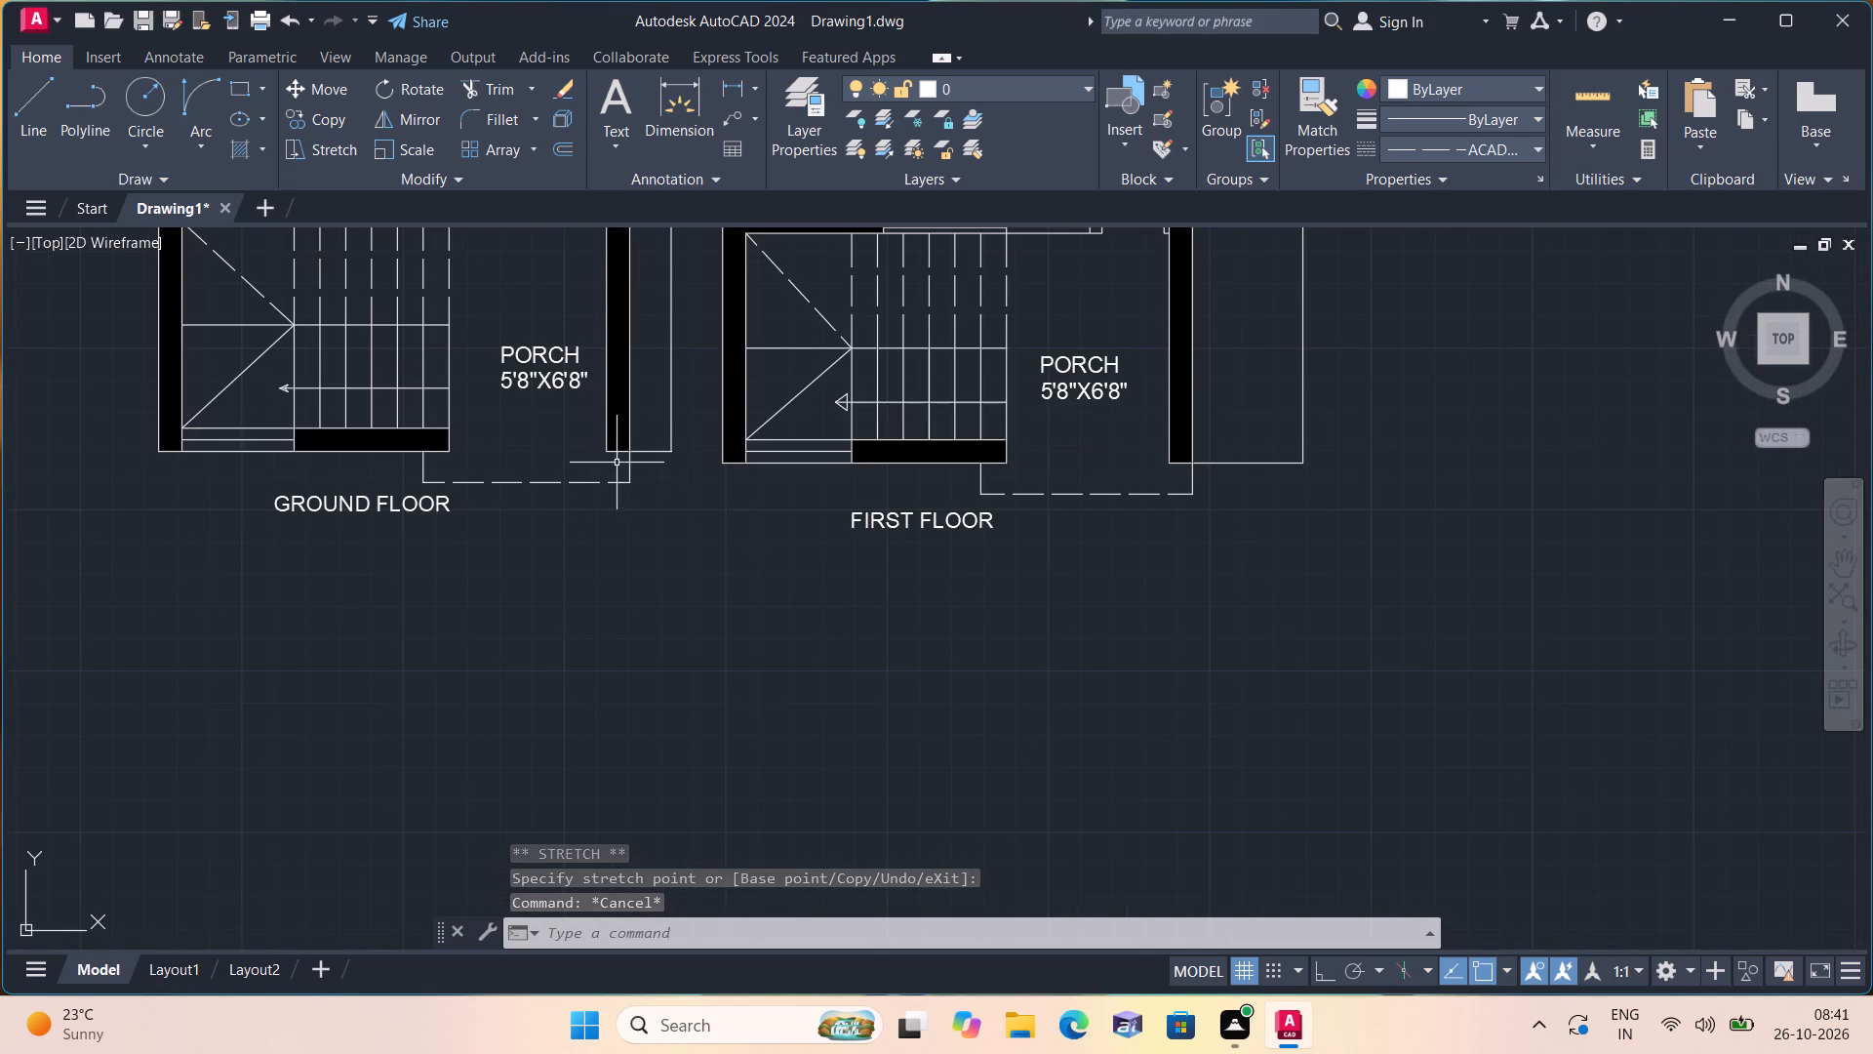
middle_drag(610, 459, 642, 493)
scroll(609, 459, down, 1)
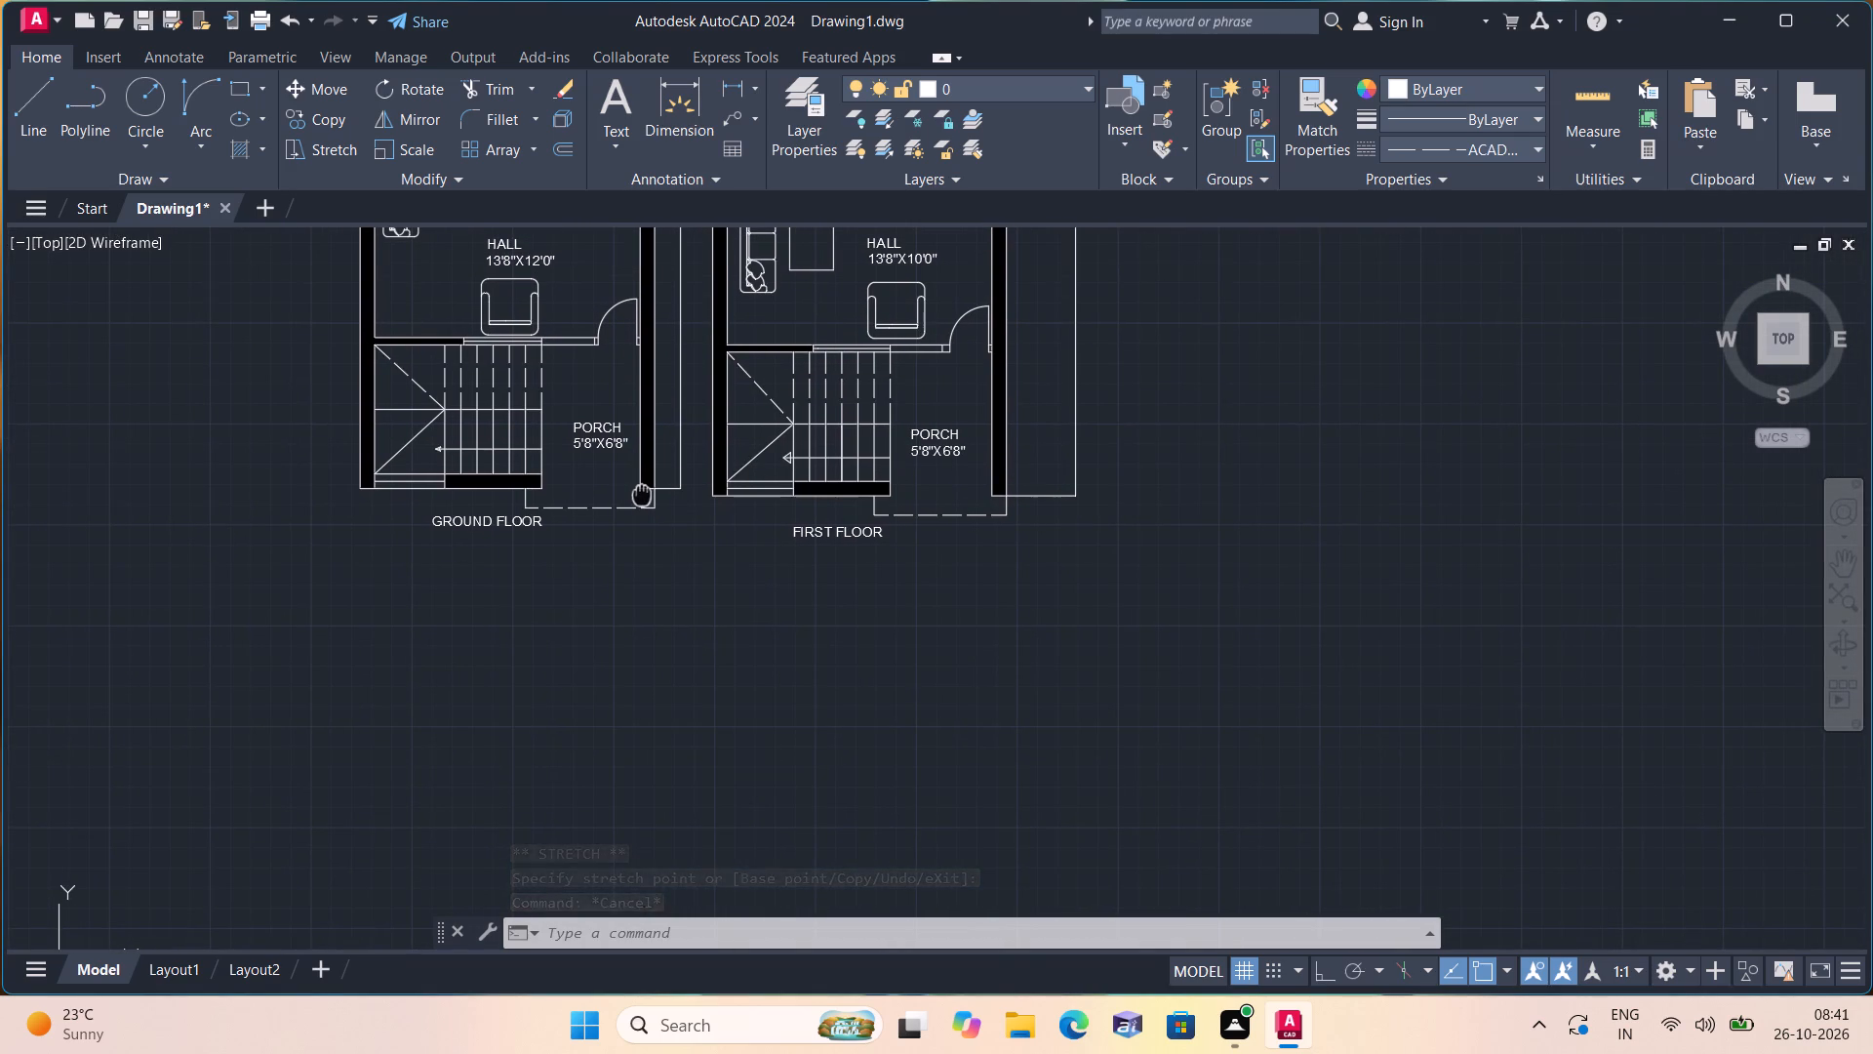
middle_drag(642, 493, 665, 548)
scroll(669, 559, down, 2)
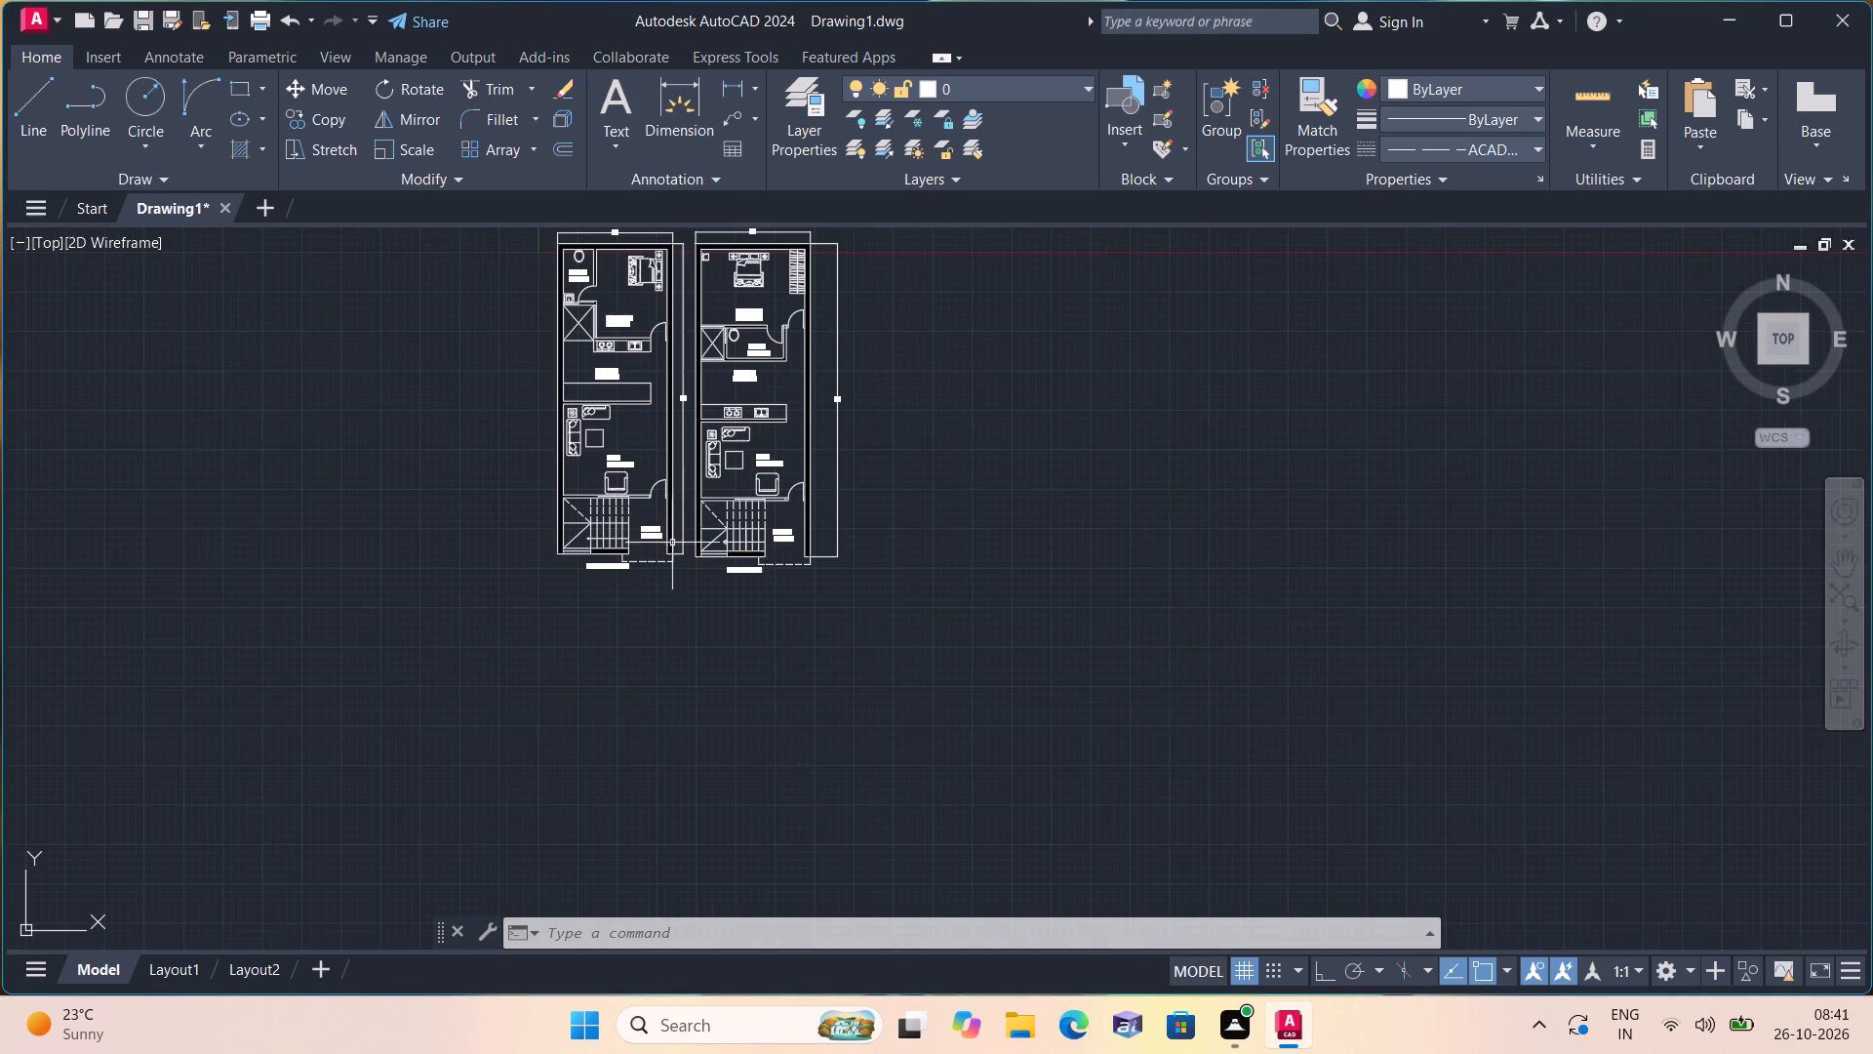
middle_drag(758, 313, 705, 385)
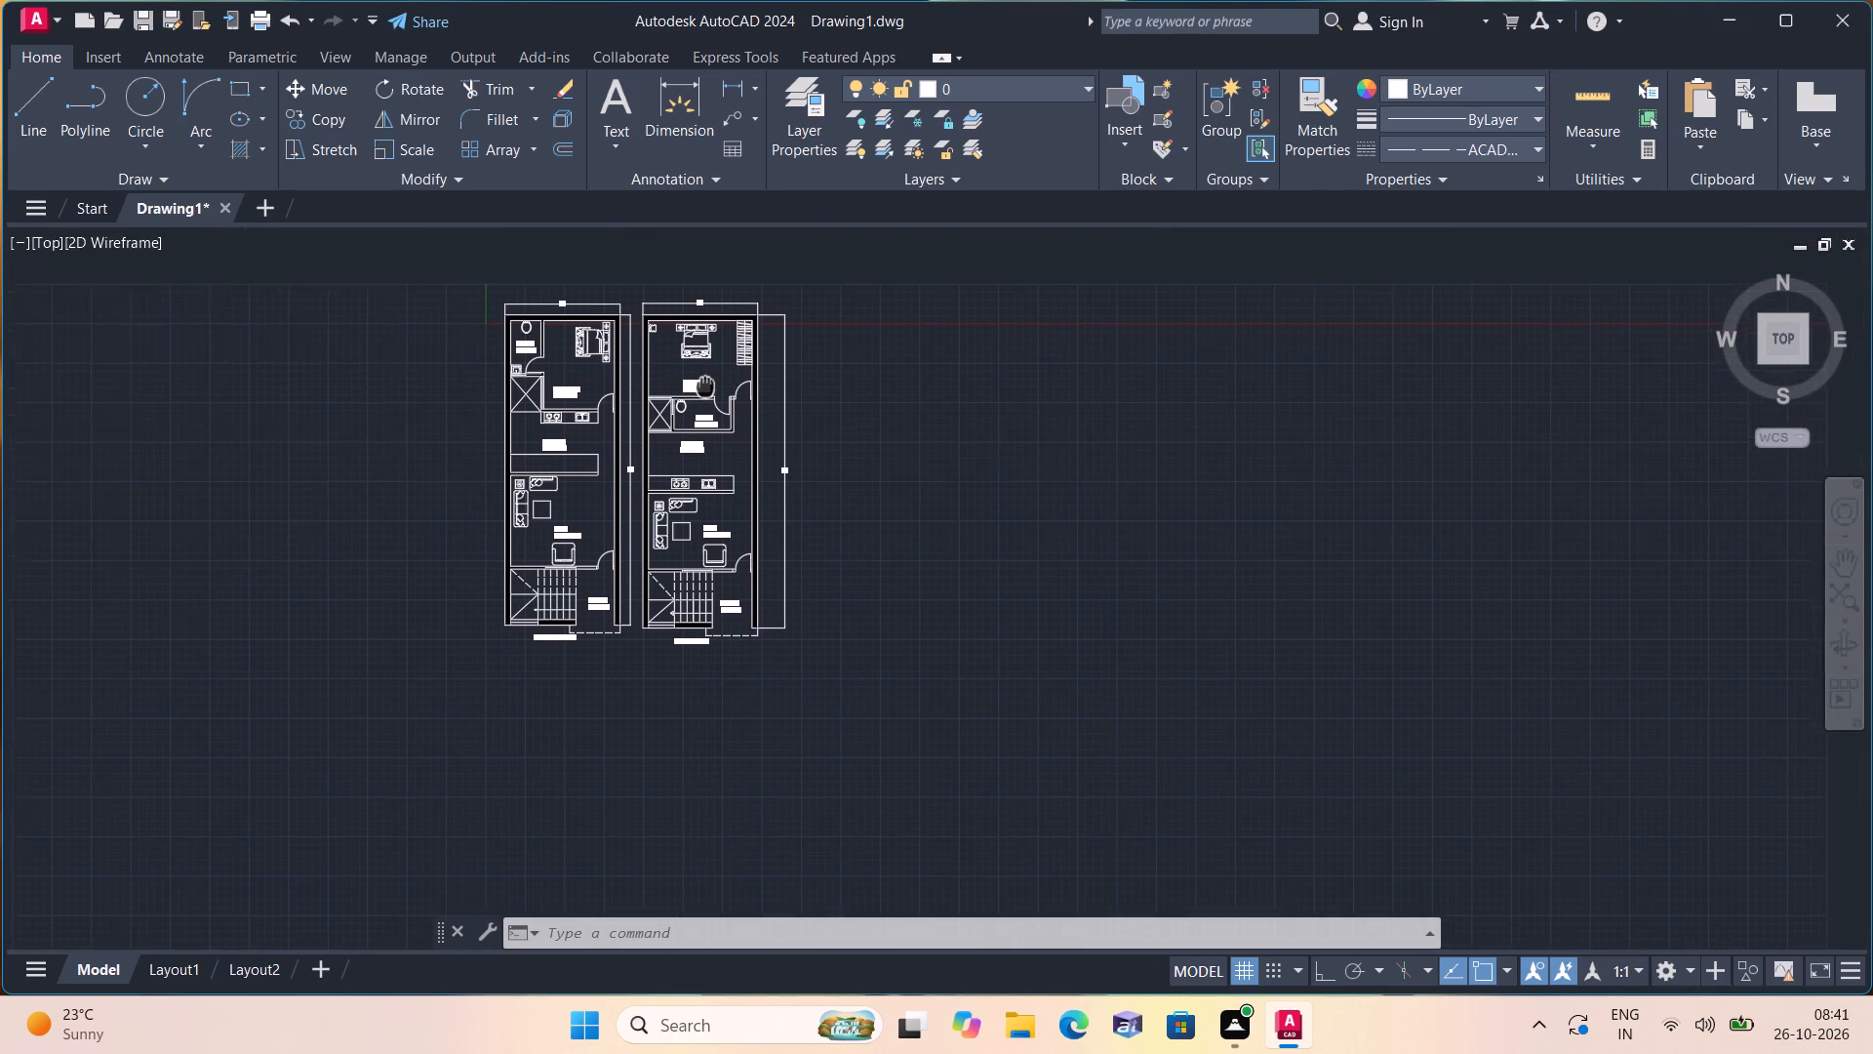
middle_drag(705, 385, 693, 416)
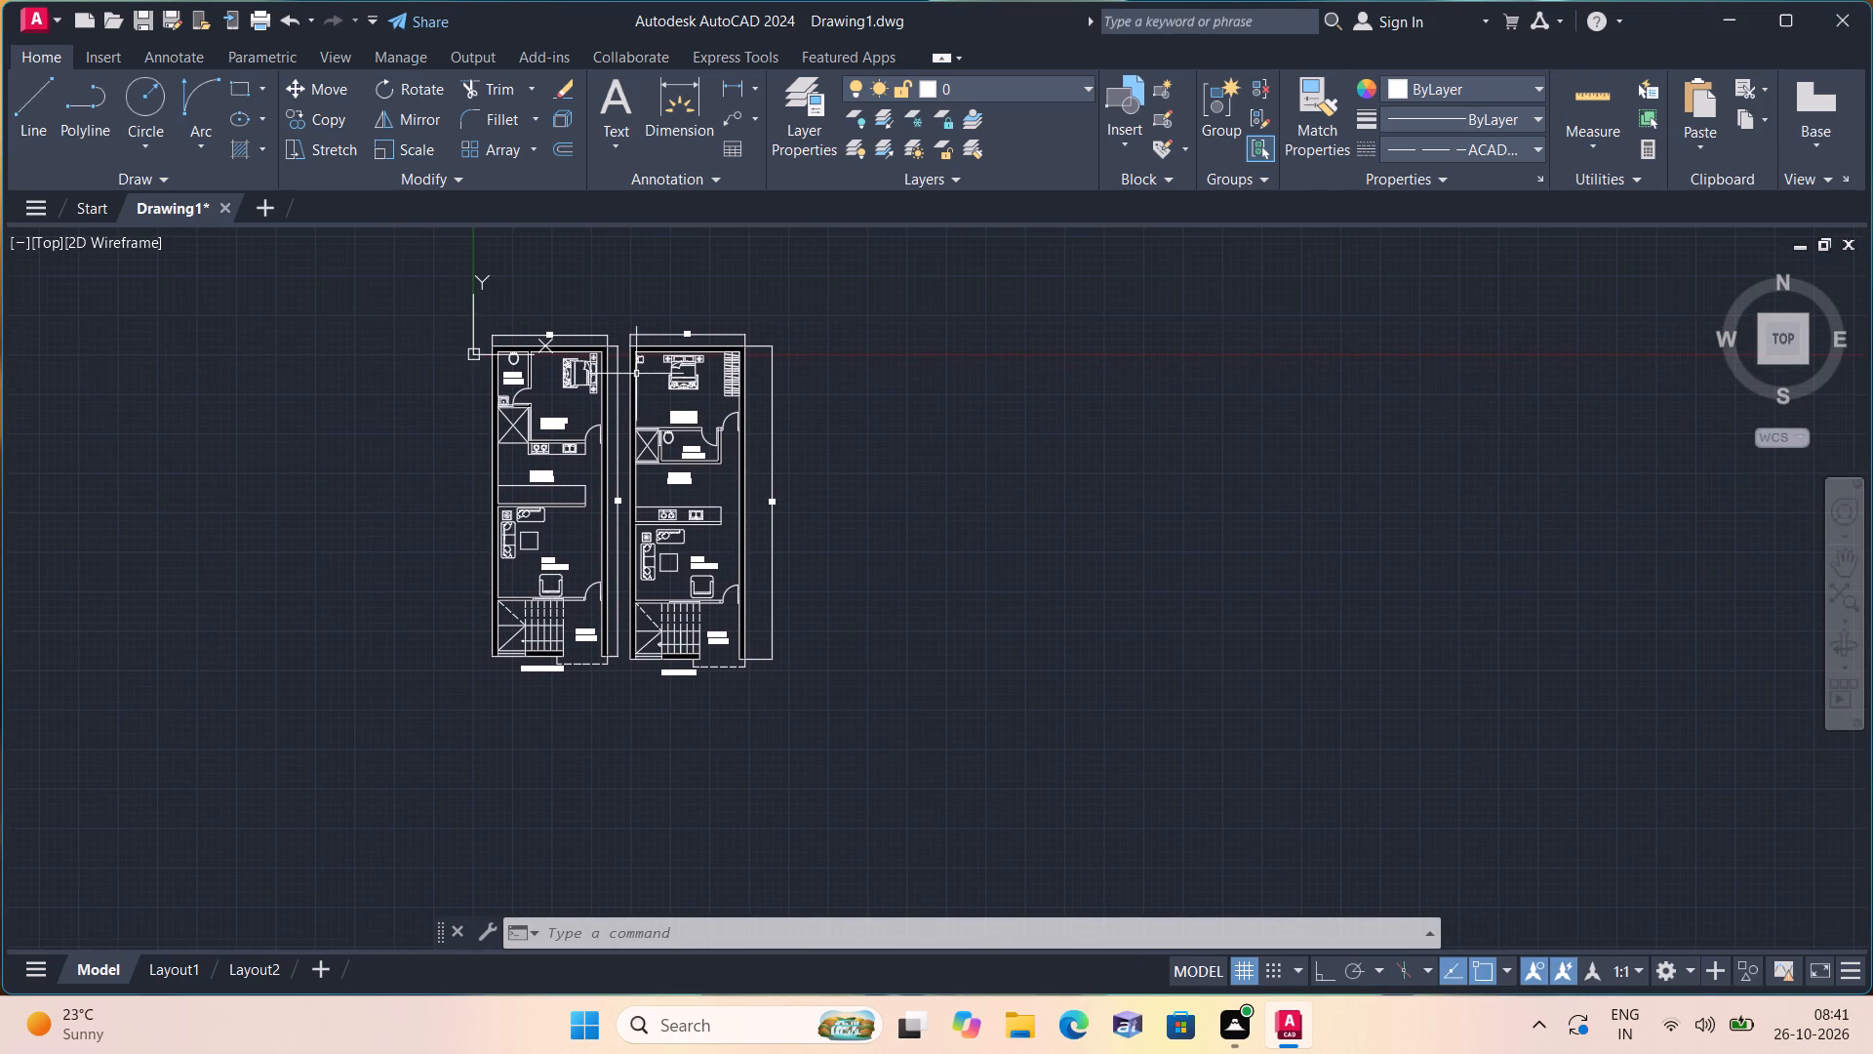
scroll(636, 374, up, 1)
scroll(798, 421, up, 1)
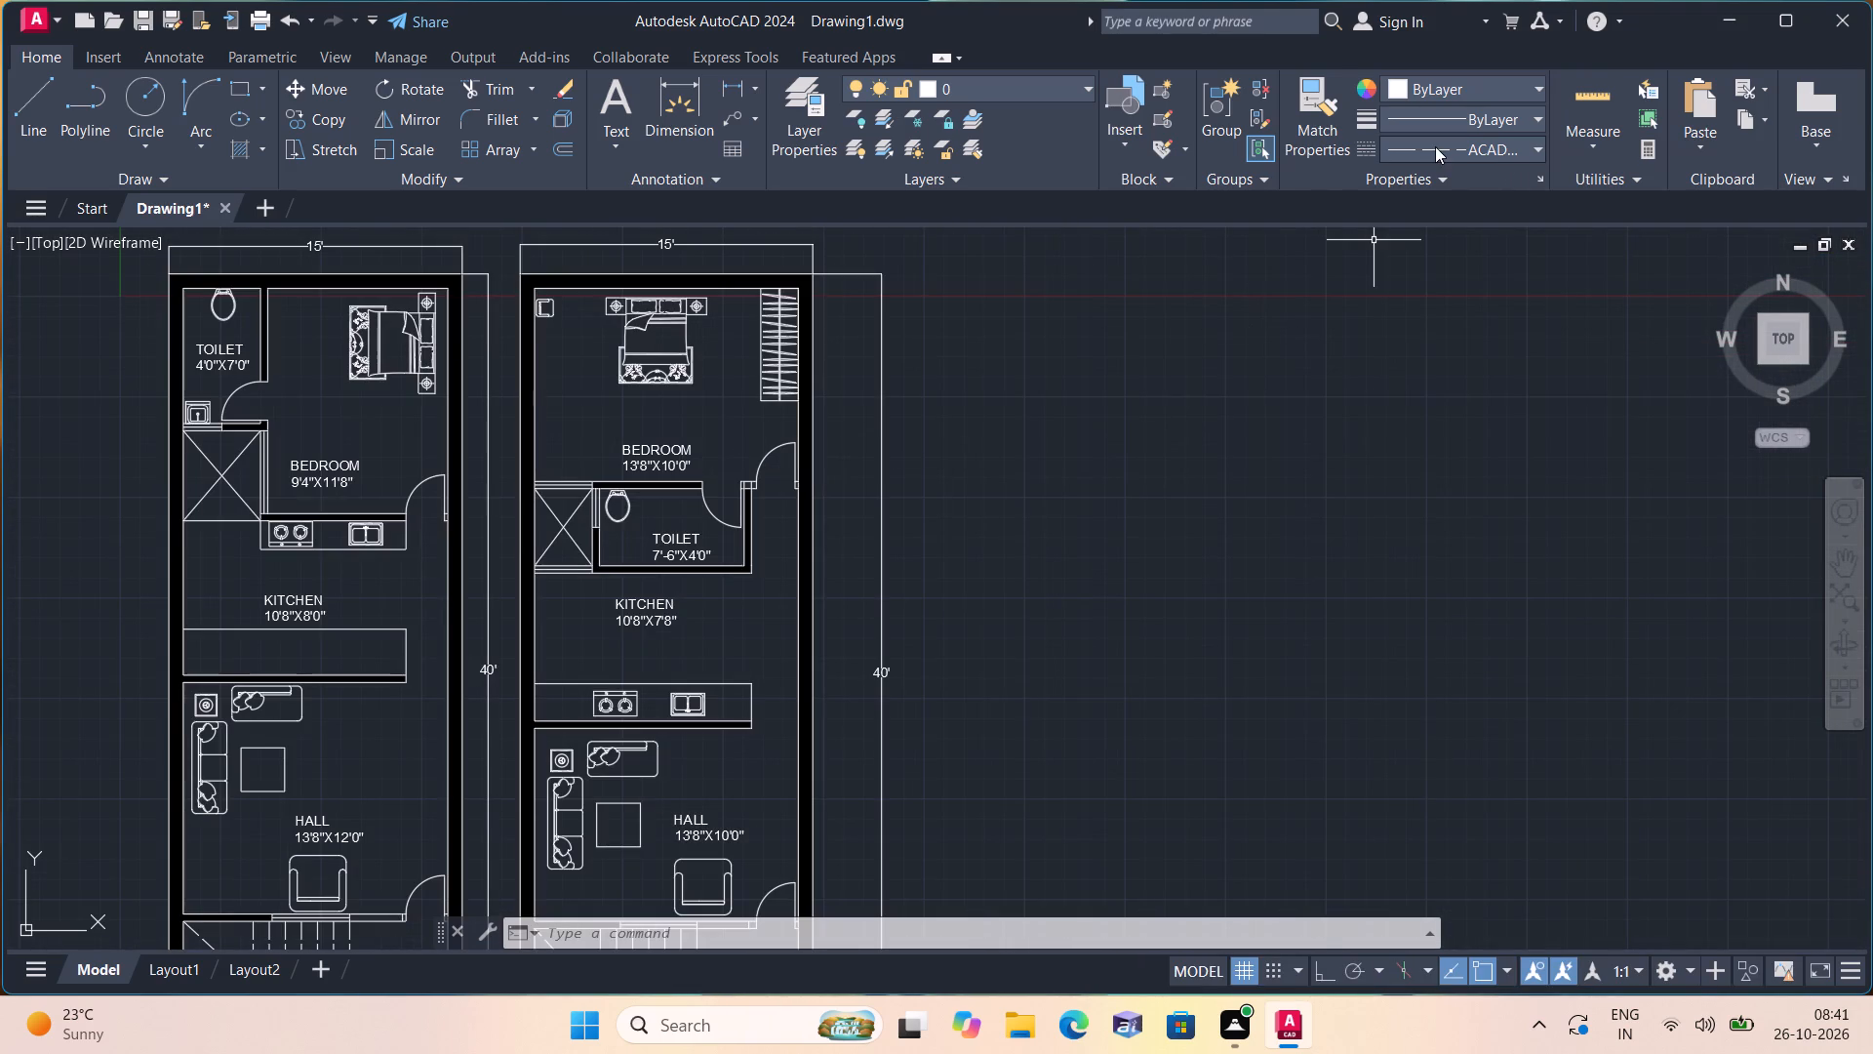
click(1435, 146)
click(1407, 171)
Offset the ground-floor toilet, bedroom and hall door leaf lines by 1" toward their swing arcs.
scroll(885, 568, down, 1)
middle_drag(885, 568, 883, 554)
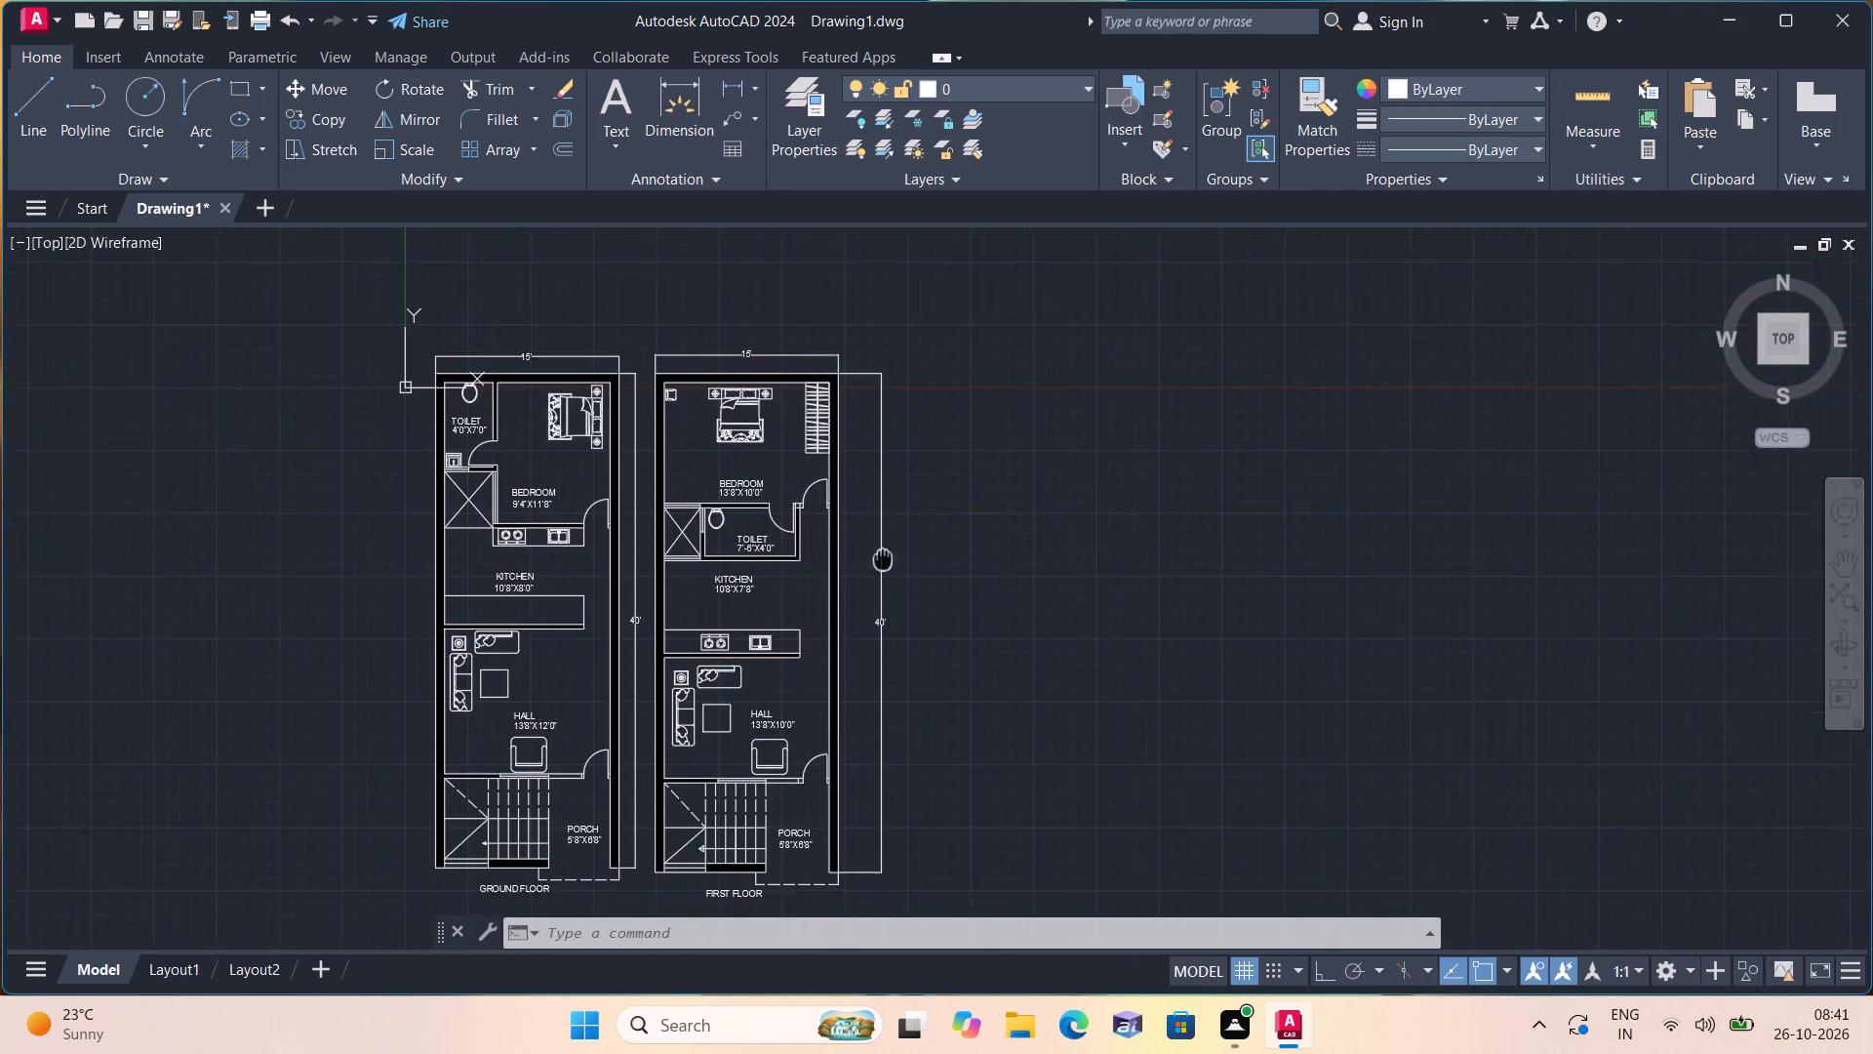
middle_drag(883, 554, 1042, 472)
text(offset 1")
key(space)
scroll(643, 356, up, 2)
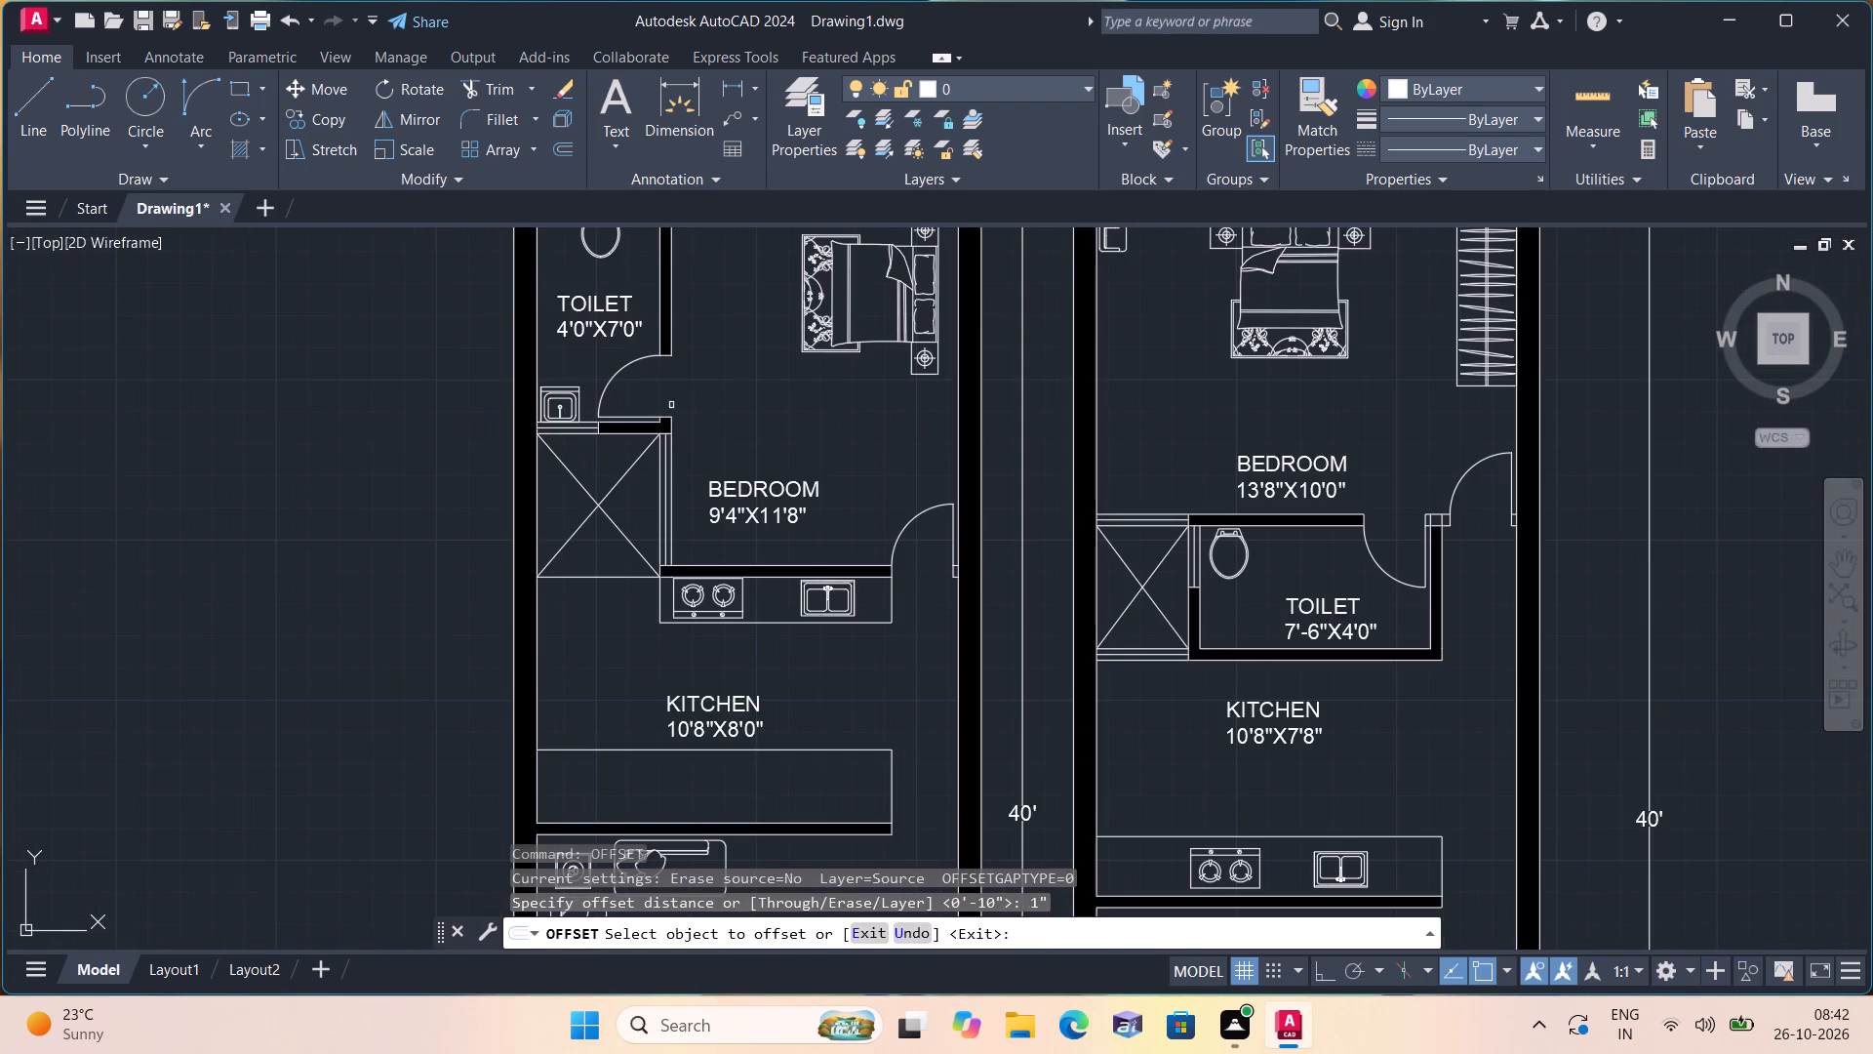
scroll(675, 435, up, 1)
click(621, 404)
click(625, 366)
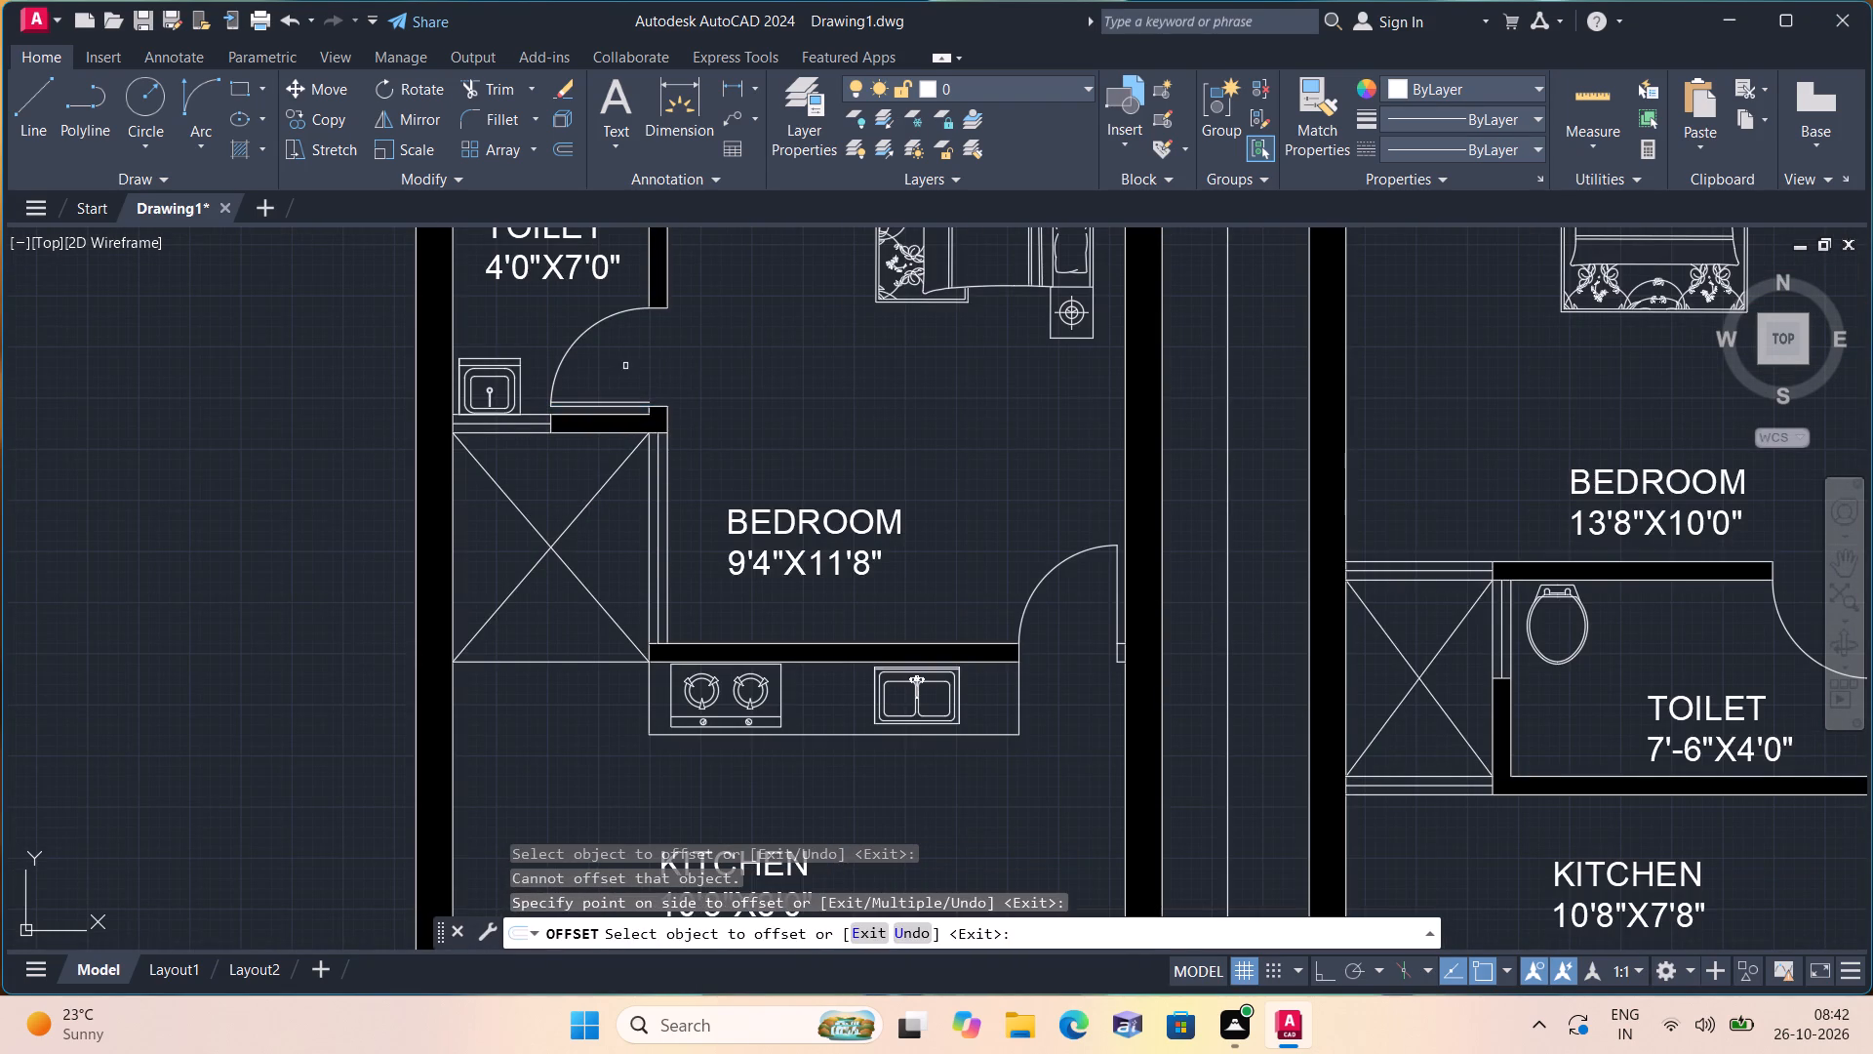
click(1116, 622)
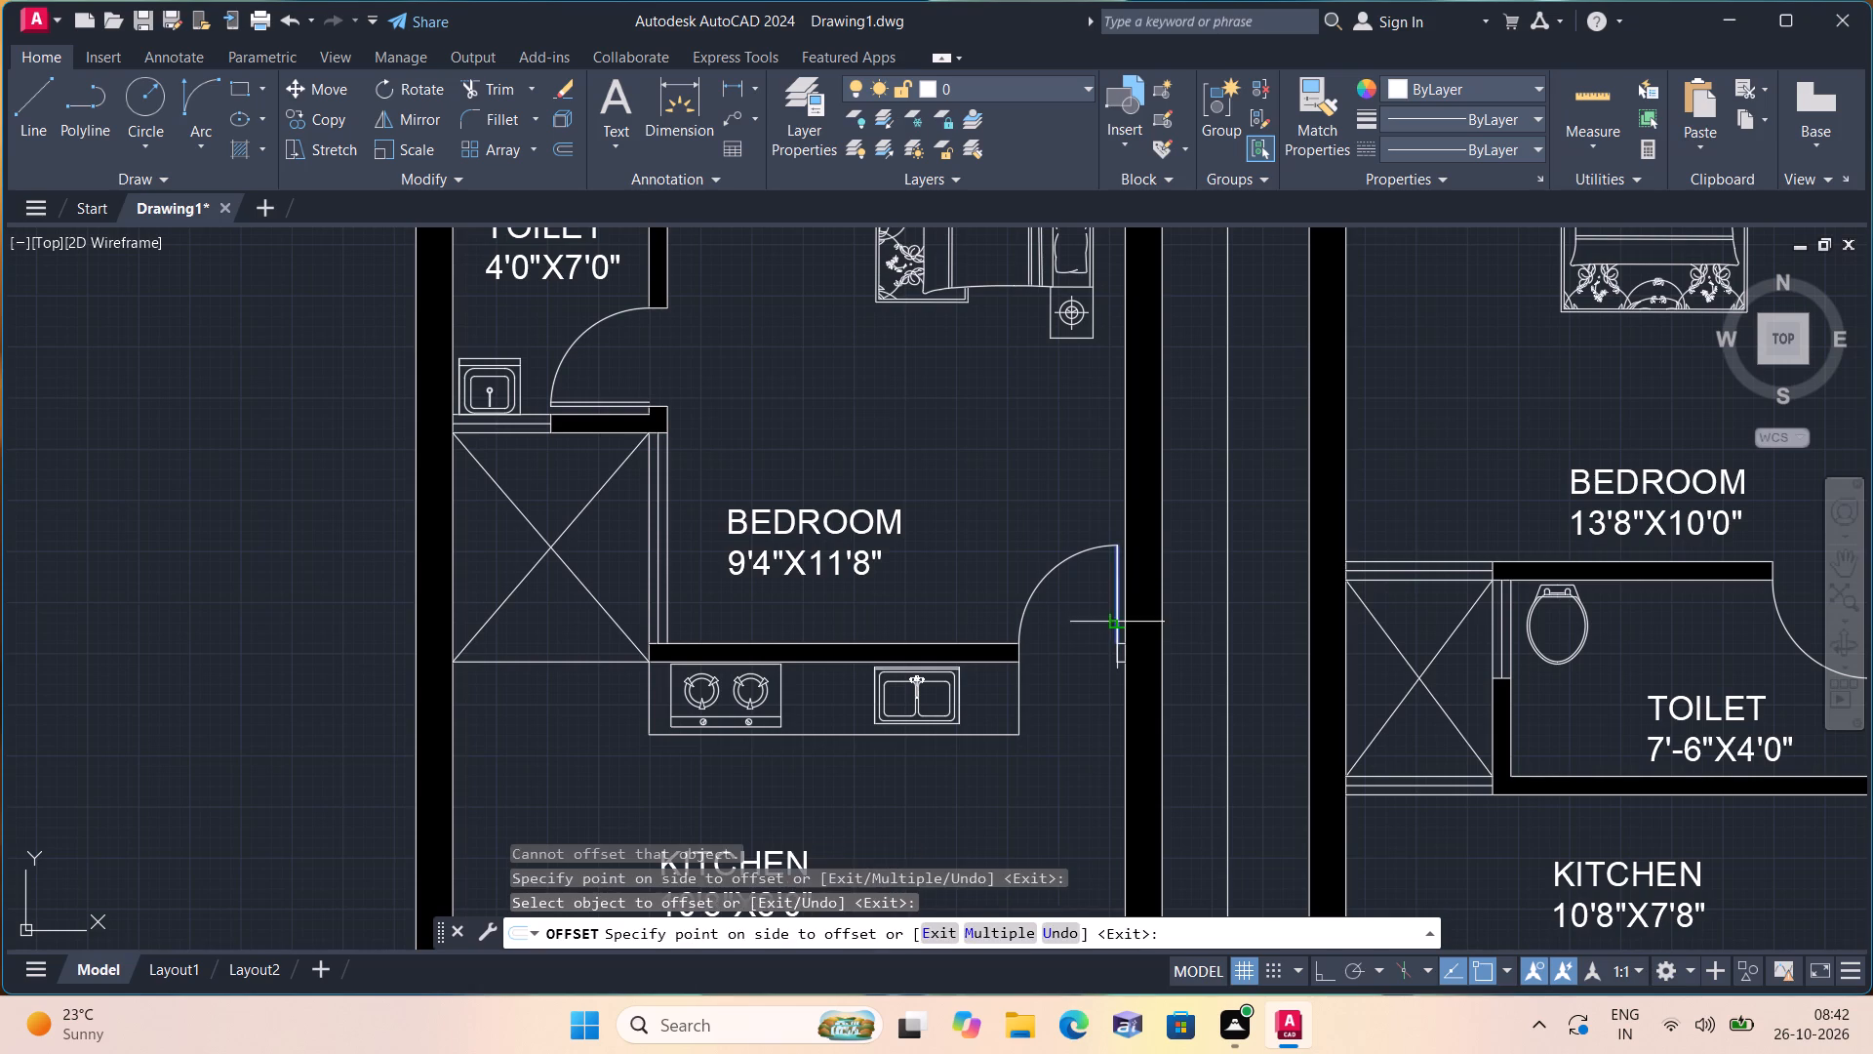
click(1098, 625)
scroll(1123, 669, down, 1)
middle_drag(1093, 688, 988, 490)
scroll(972, 507, down, 1)
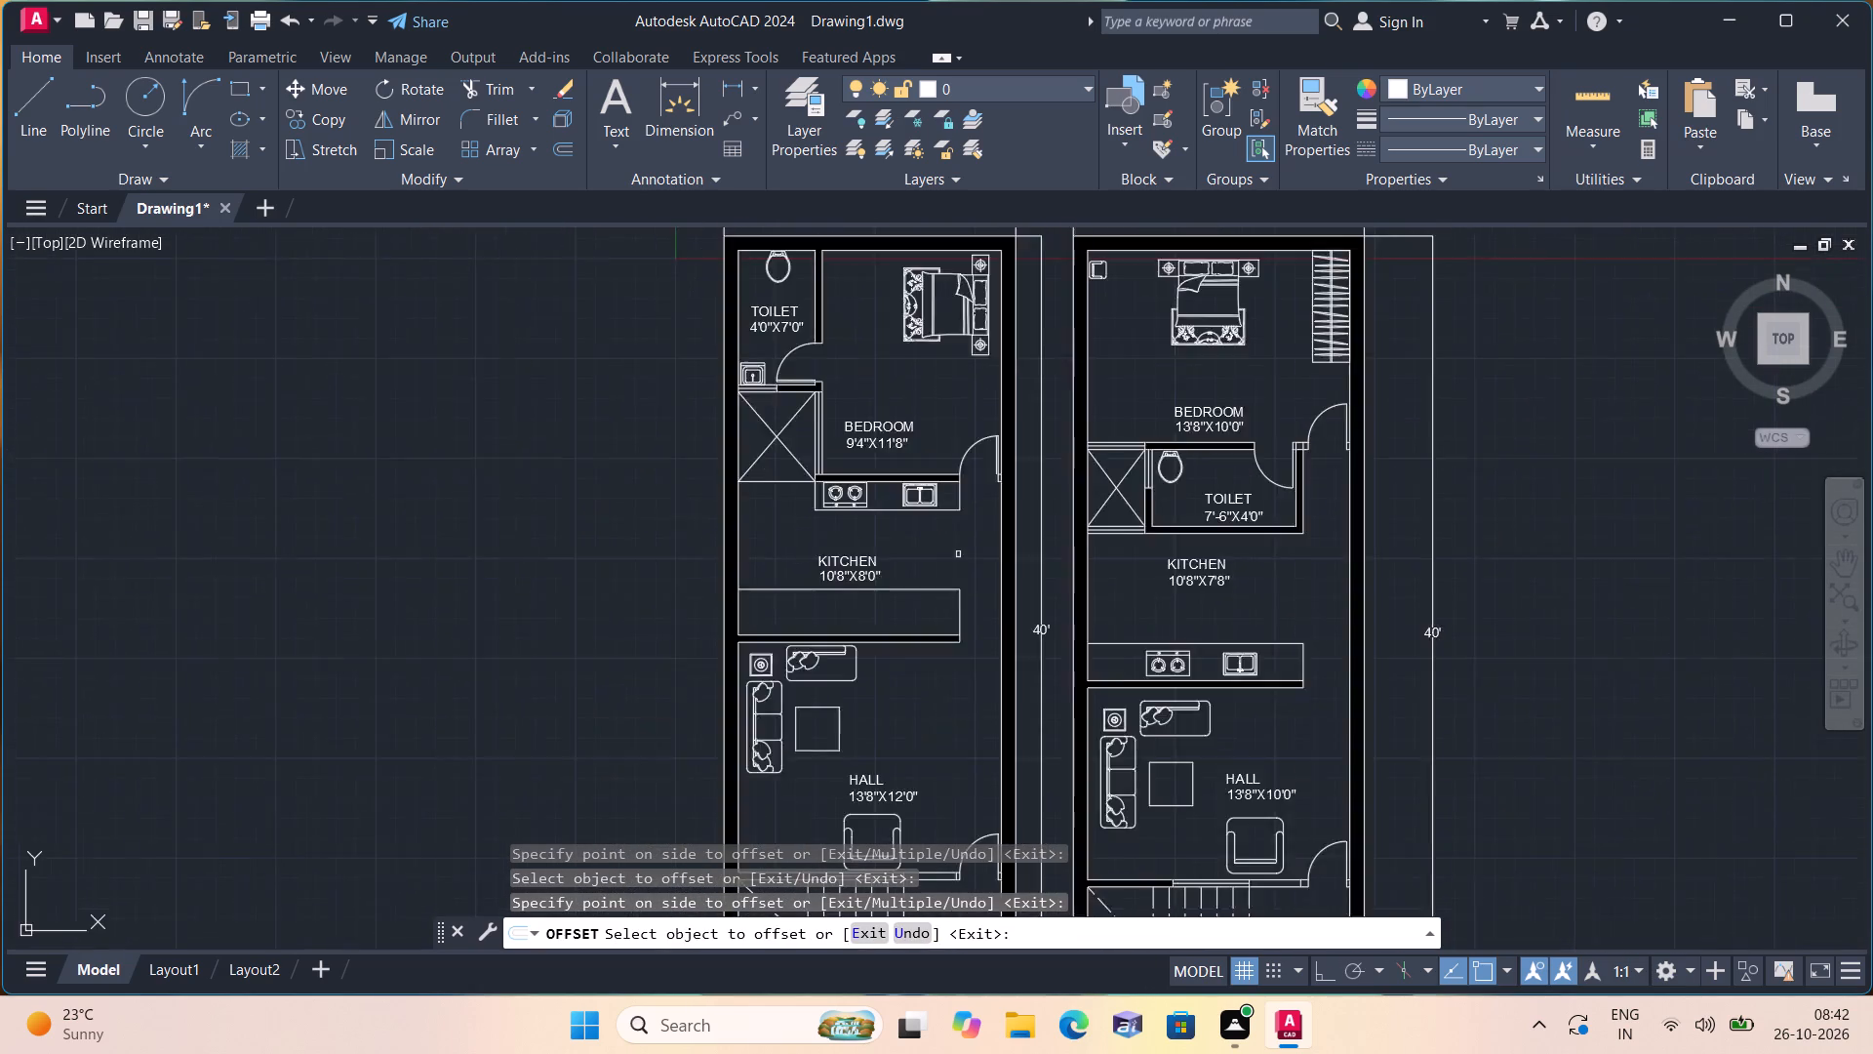
scroll(958, 566, down, 1)
scroll(975, 793, up, 2)
click(994, 764)
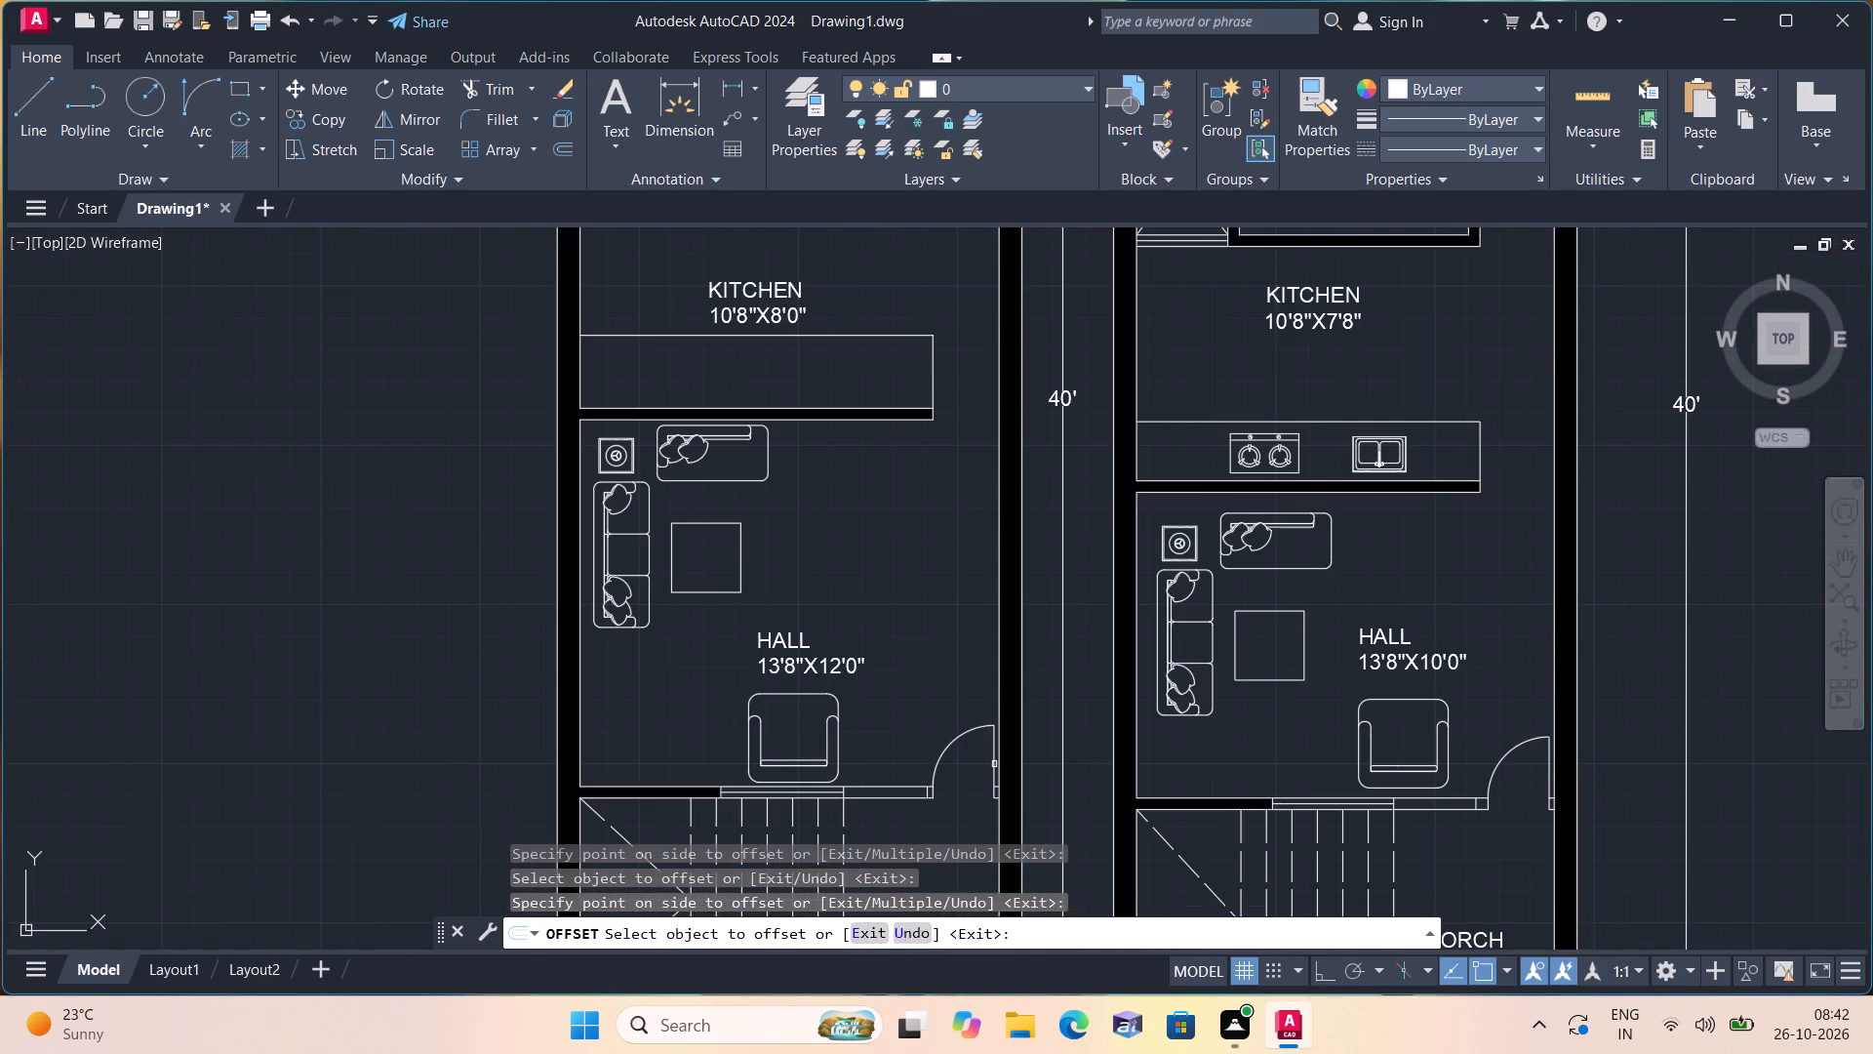
click(970, 771)
Offset the first-floor hall, toilet and bedroom door leaf lines by the same 1" toward their swing arcs.
middle_drag(971, 778, 792, 707)
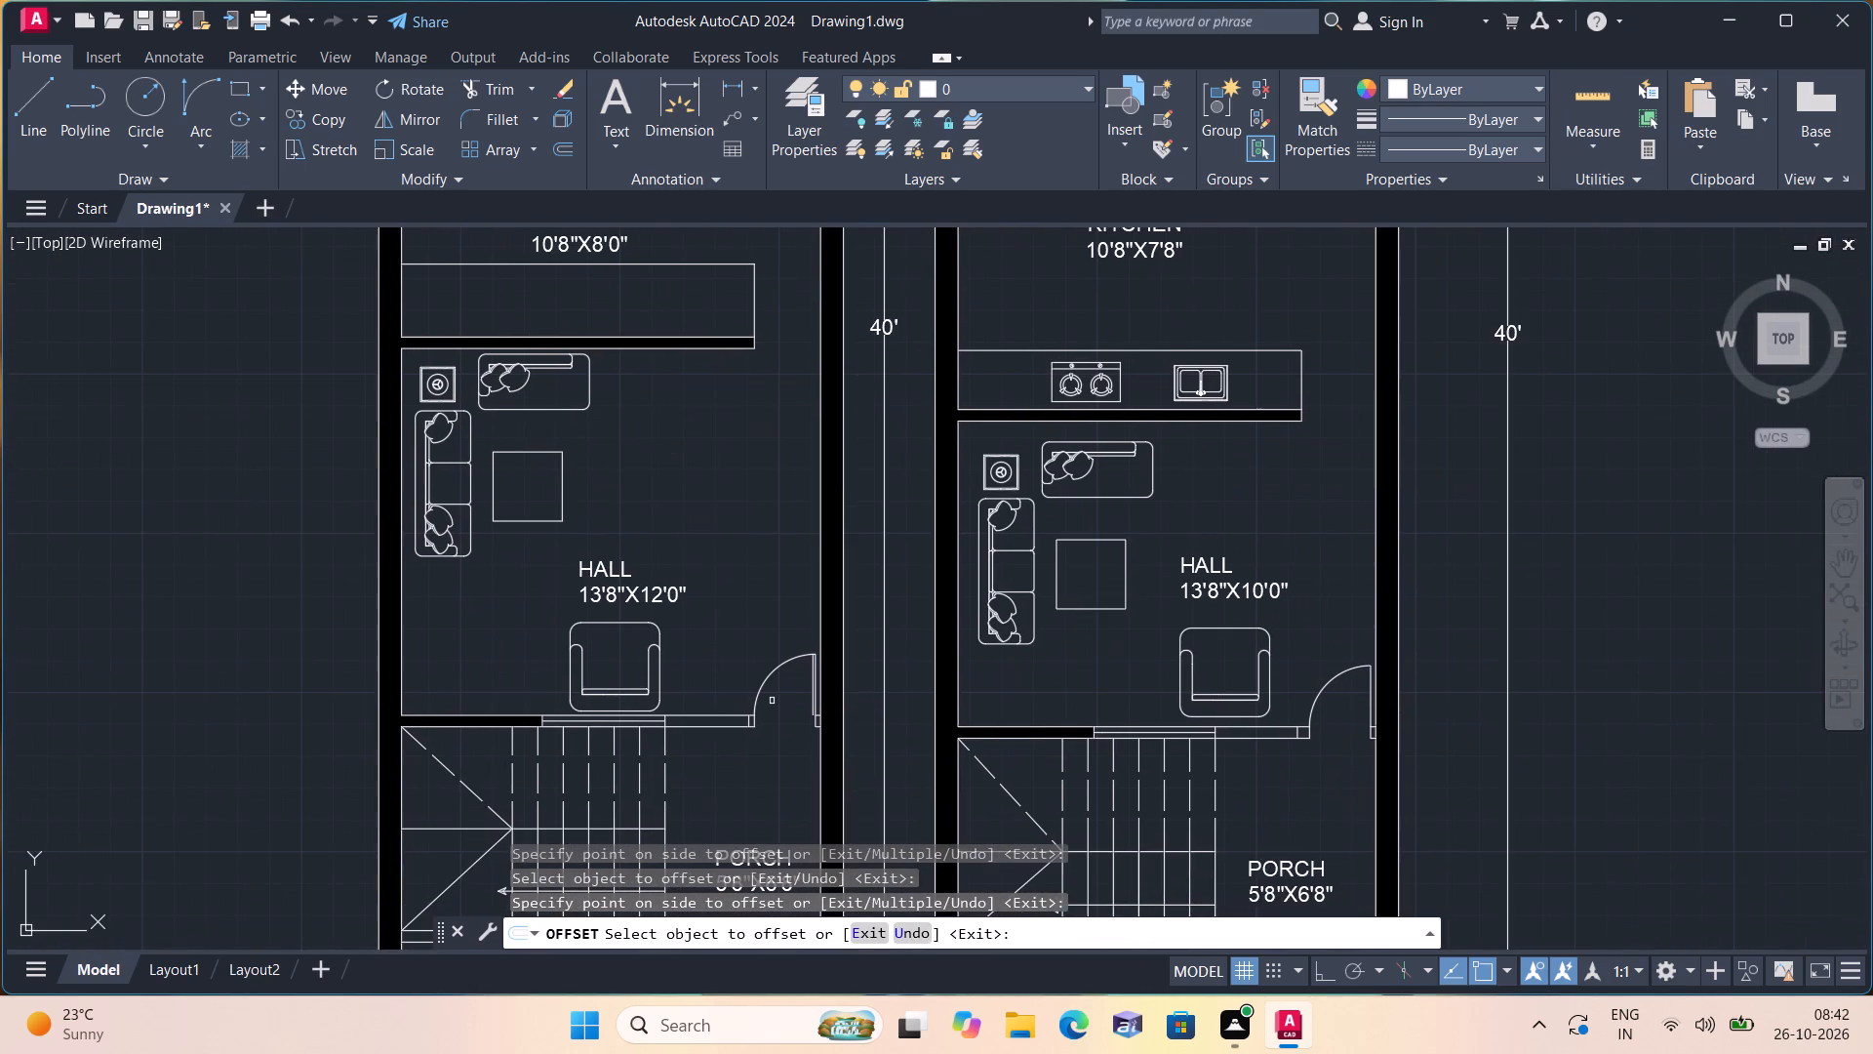
click(1371, 706)
click(1348, 714)
middle_drag(1281, 519, 1166, 855)
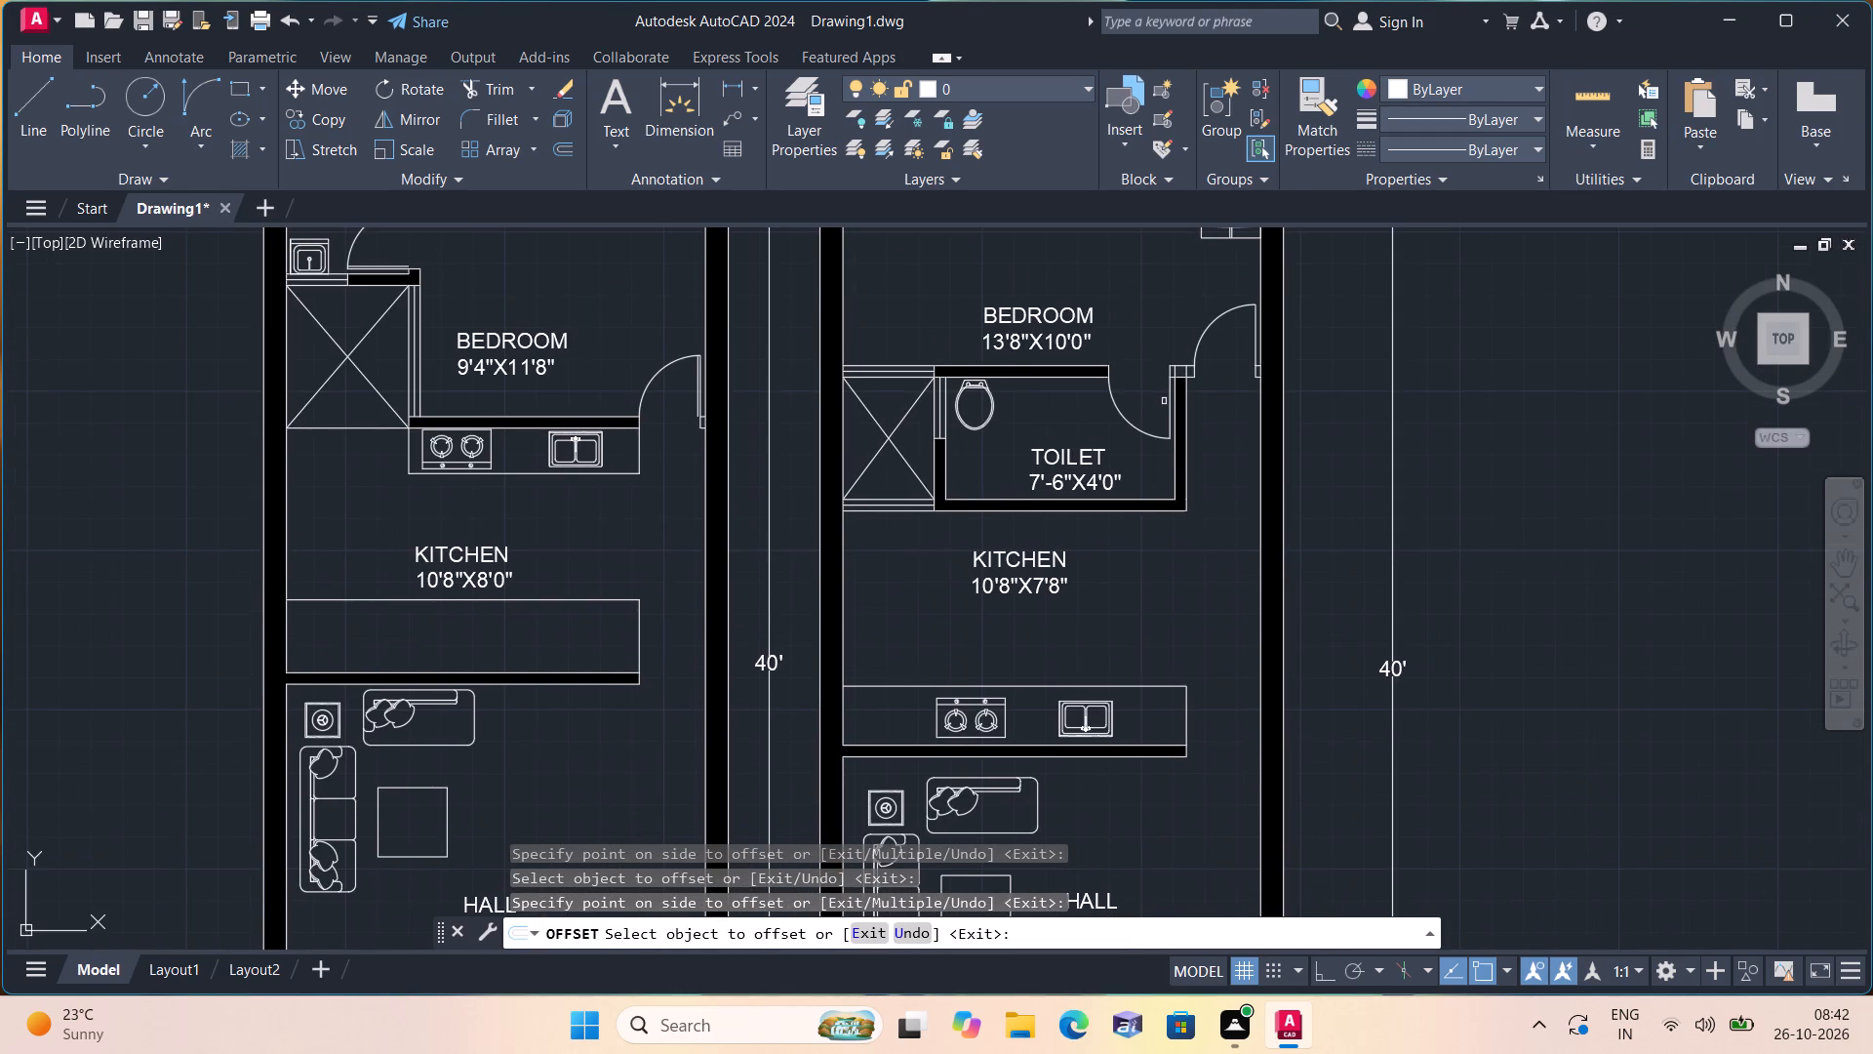
click(1165, 401)
click(1167, 409)
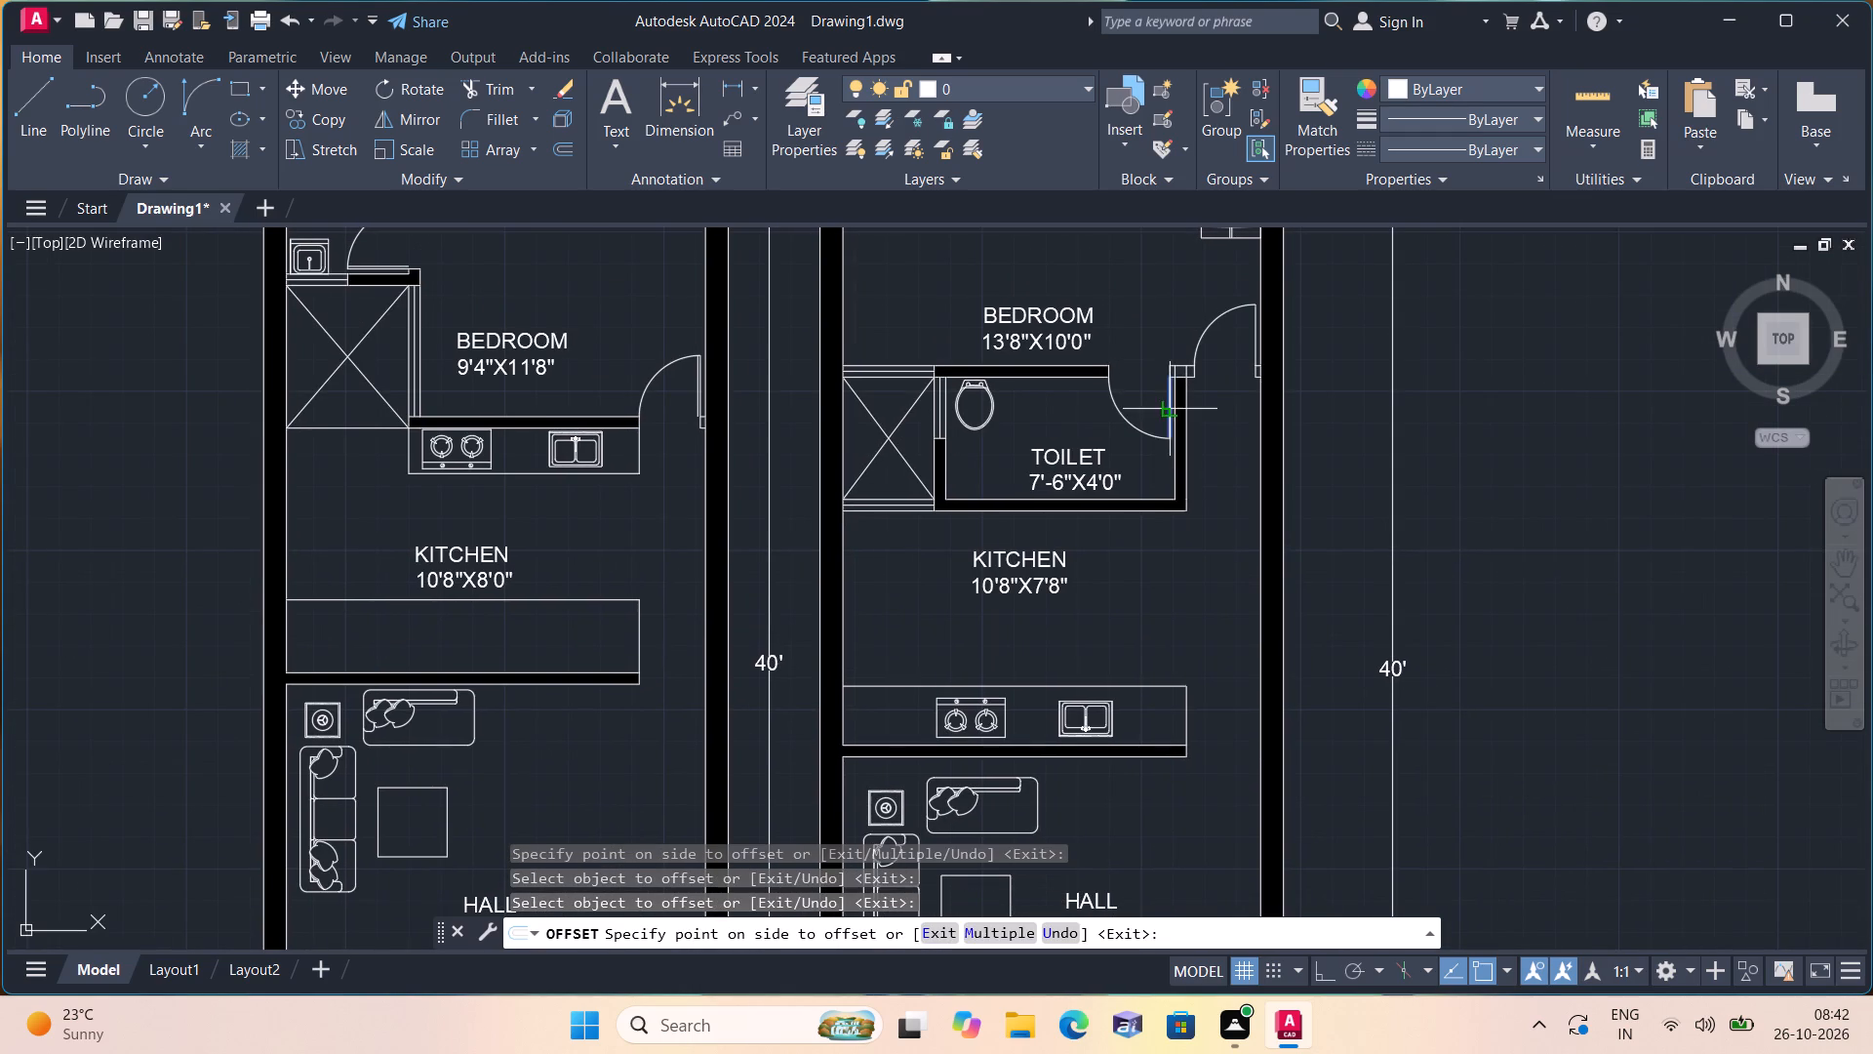
click(1136, 408)
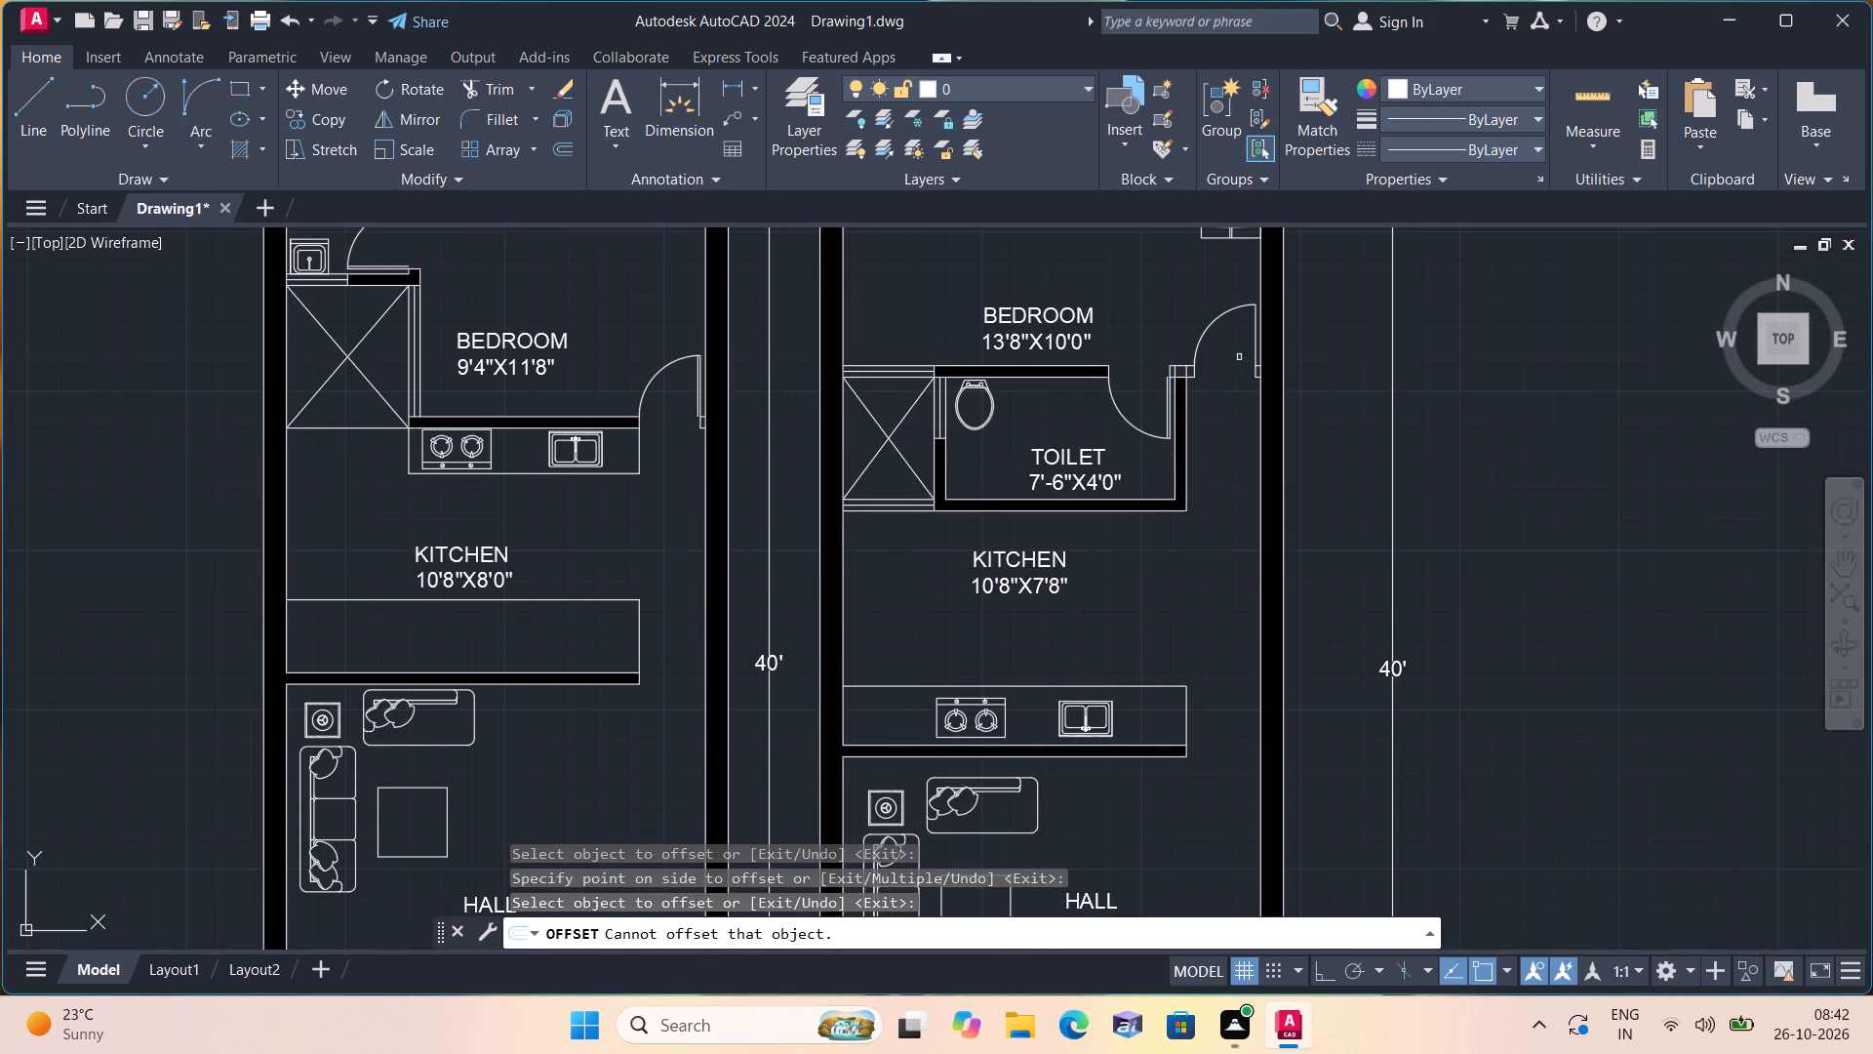
click(1254, 356)
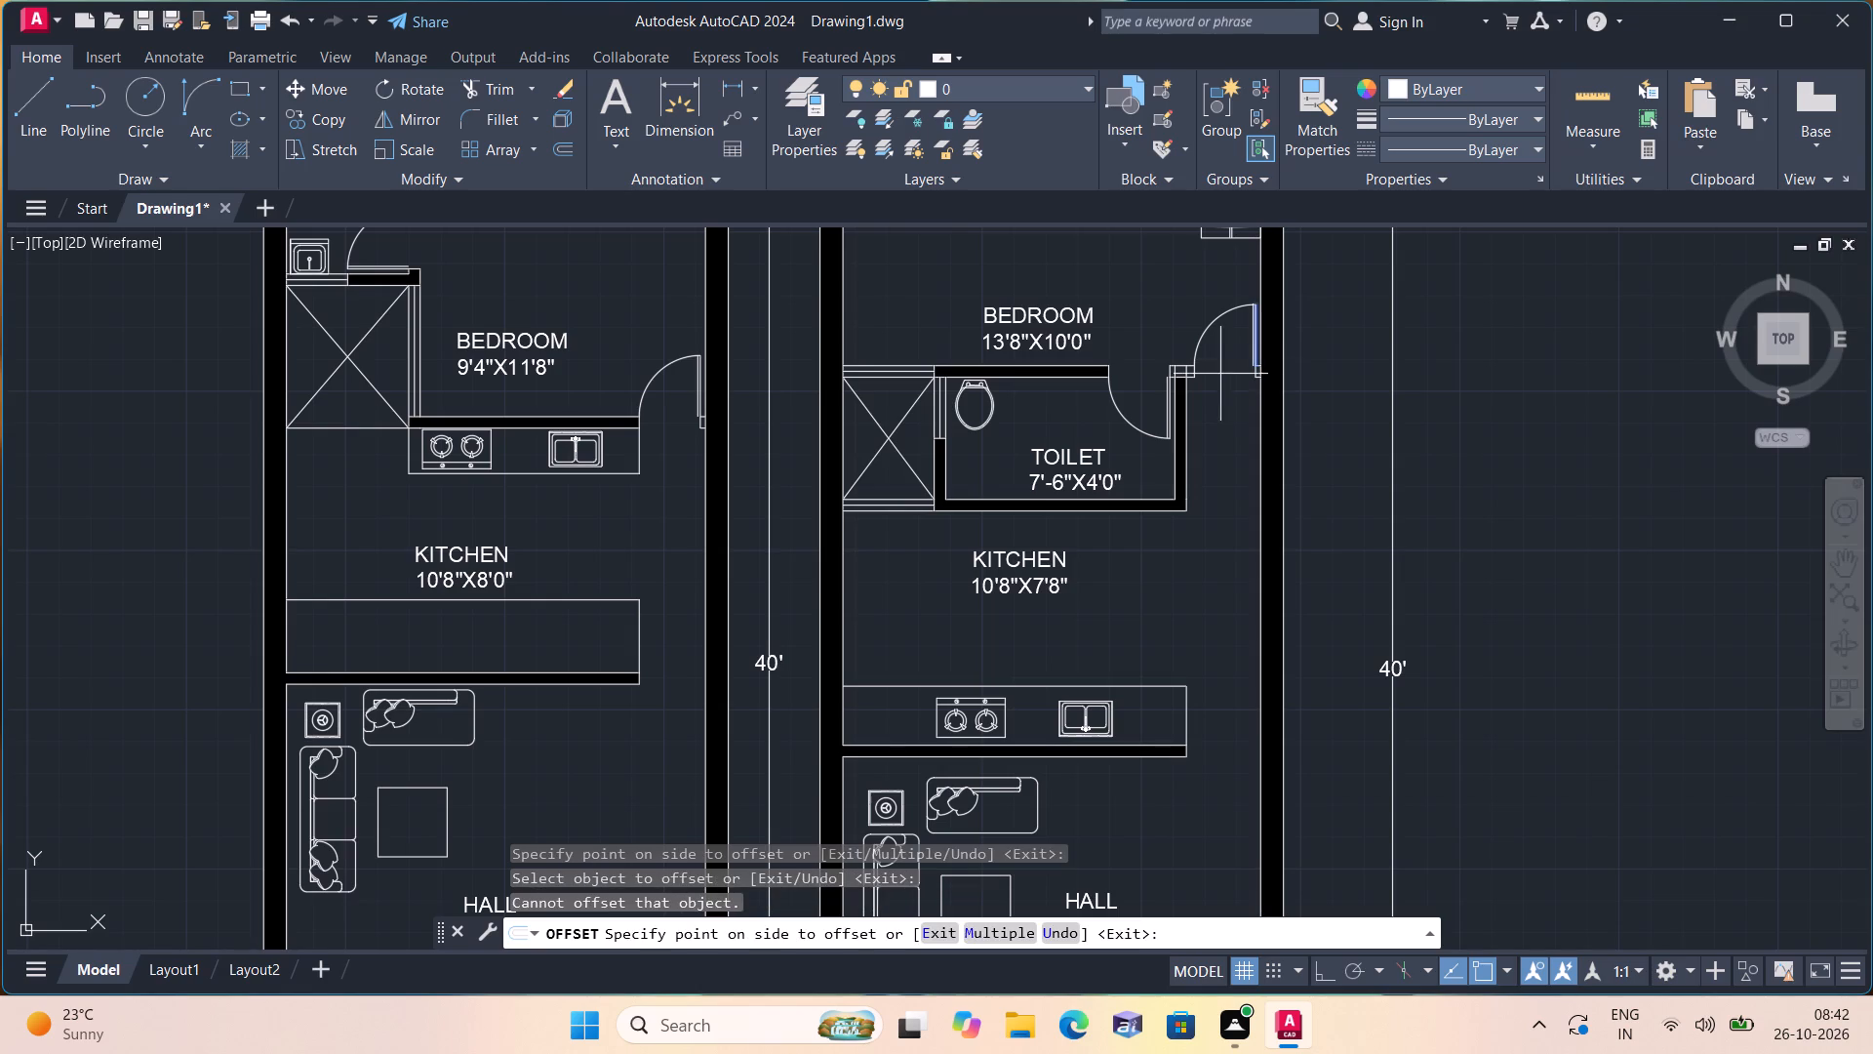
click(1219, 374)
key(space)
Extend the jamb lines of the ground-floor toilet, bedroom and hall doors to the offset leaf lines, closing each leaf's hinge end.
text(exte)
key(space)
middle_drag(607, 343, 622, 547)
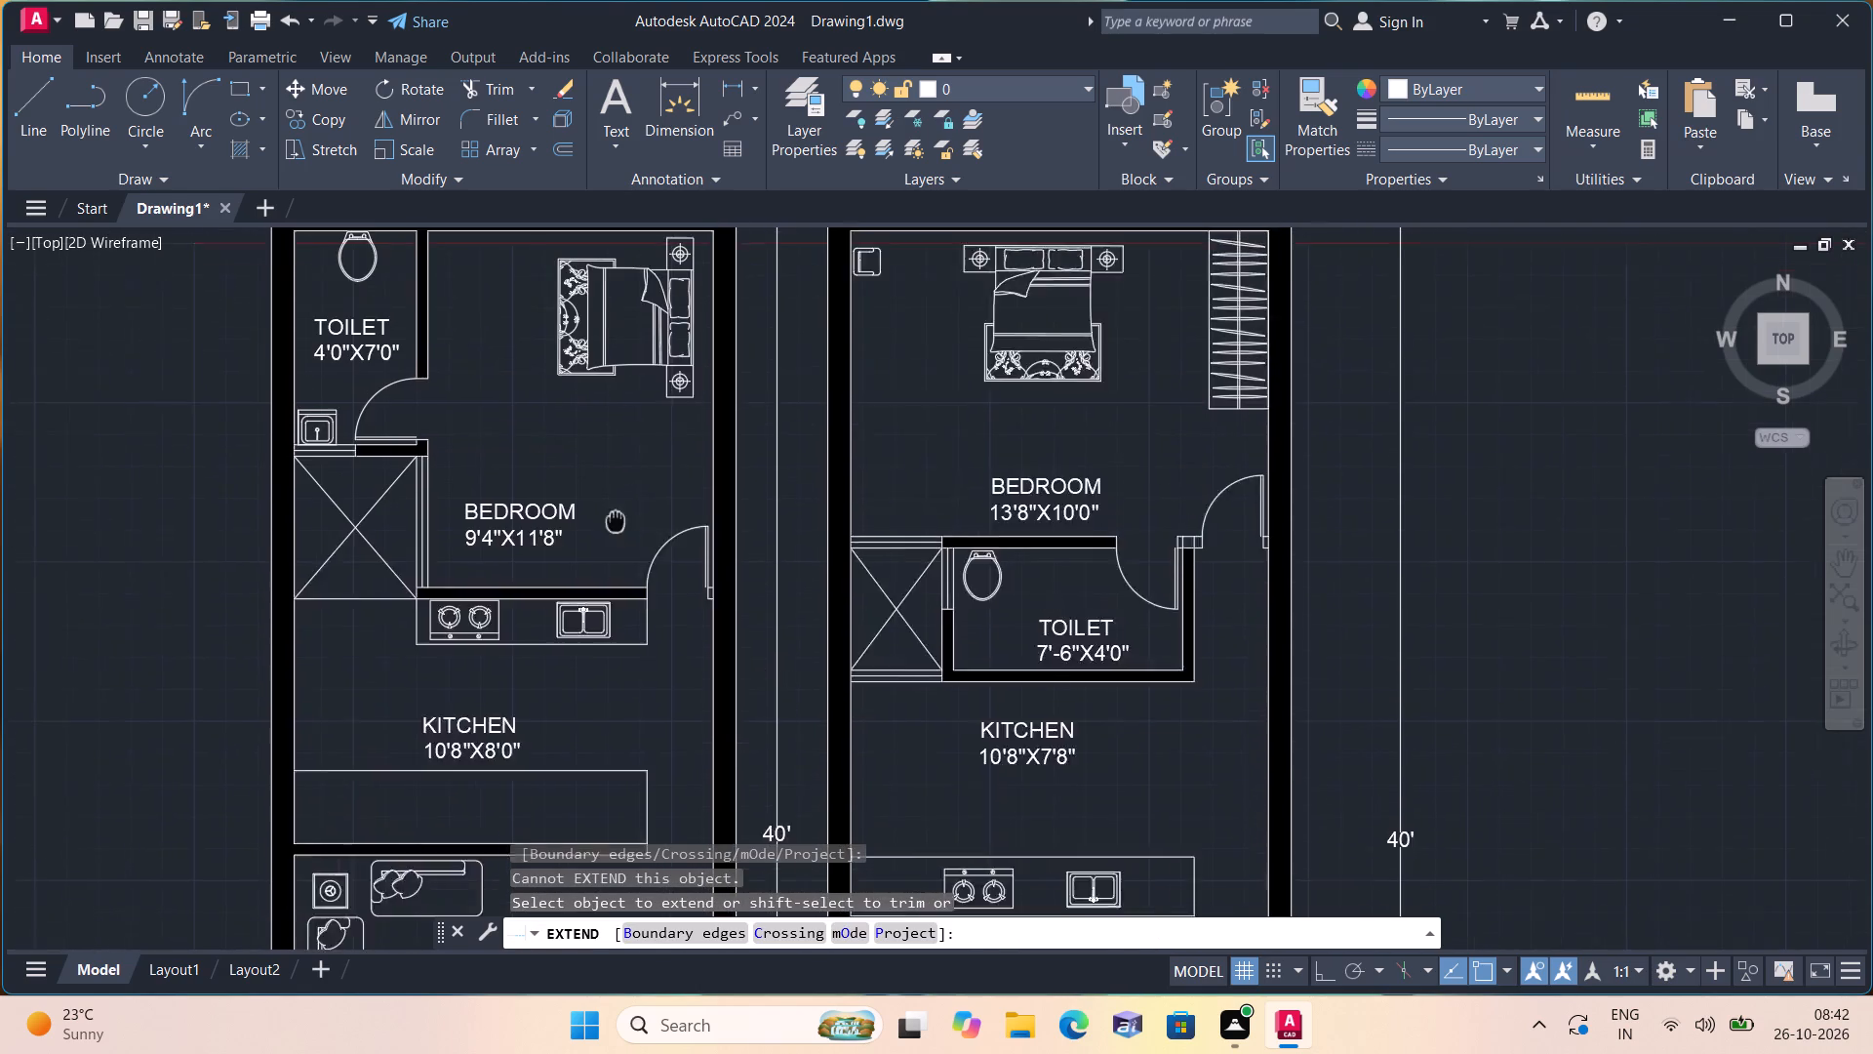
middle_drag(622, 547, 630, 587)
scroll(379, 527, up, 3)
scroll(582, 466, up, 1)
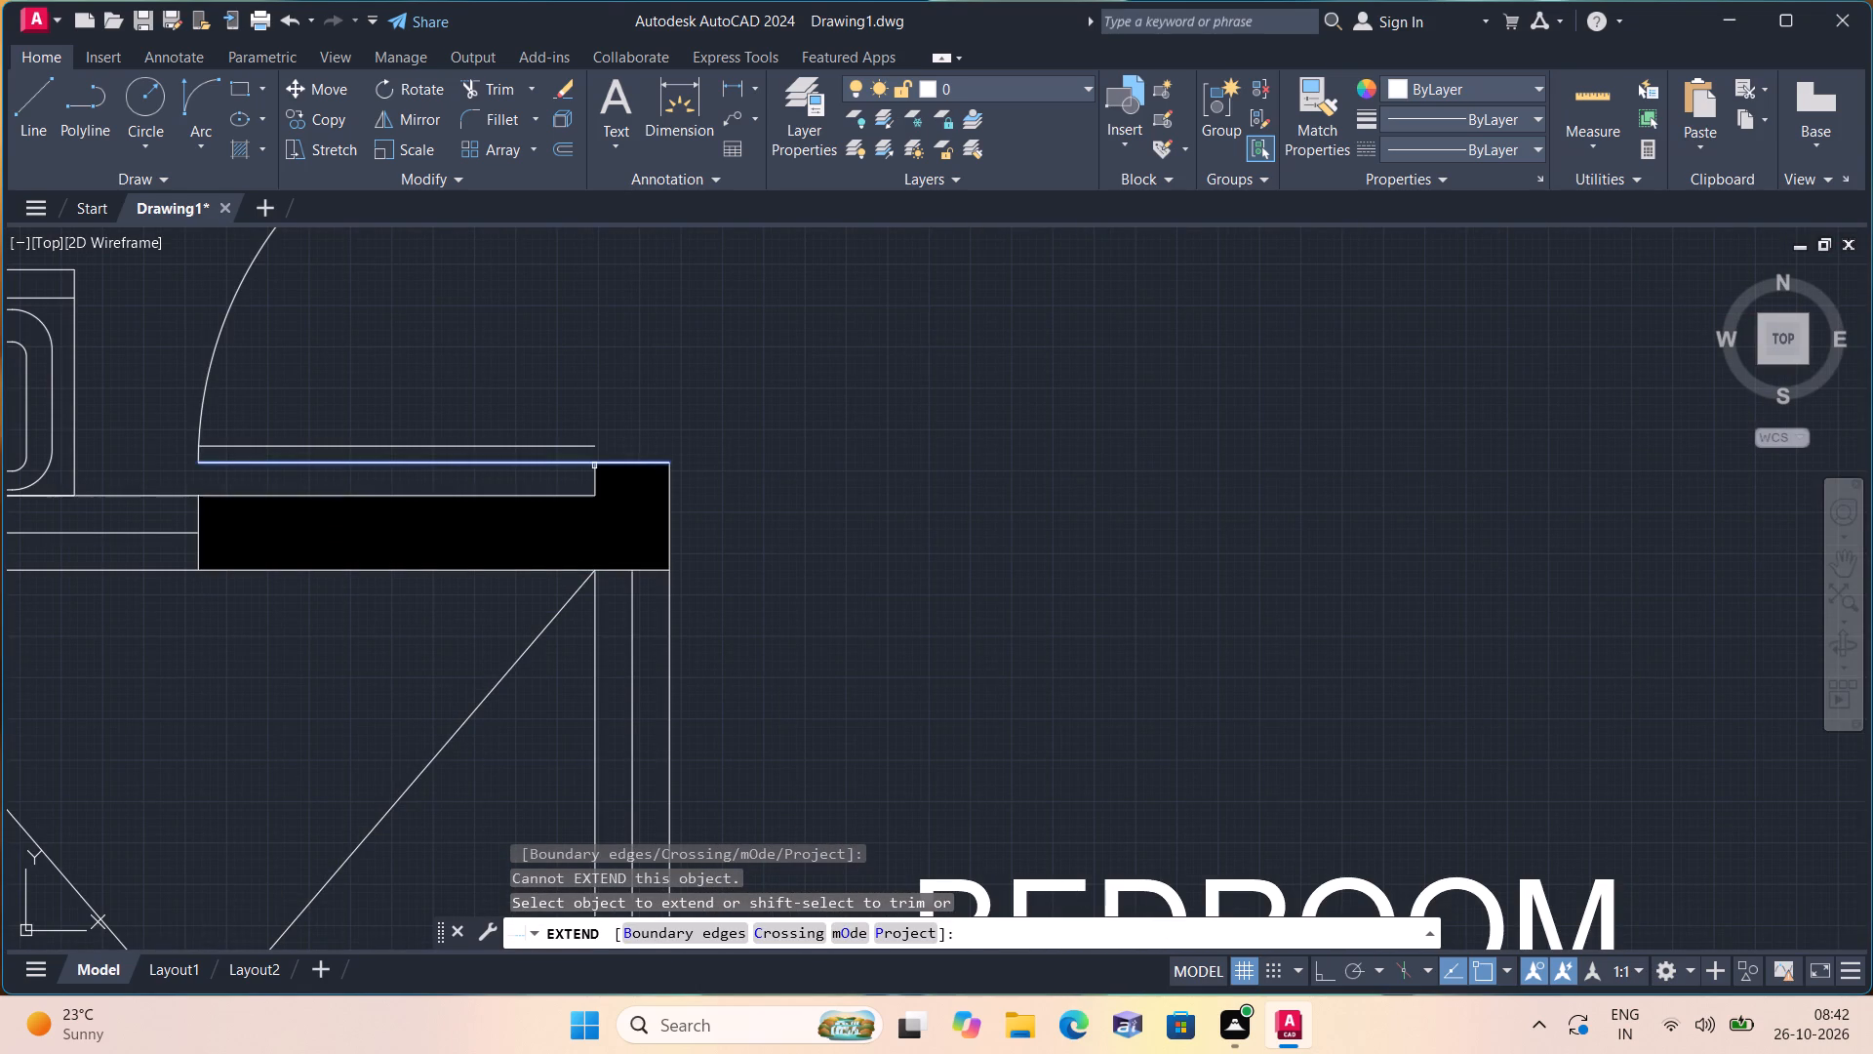
click(593, 470)
scroll(608, 484, down, 2)
middle_drag(939, 540, 601, 320)
scroll(592, 311, down, 1)
scroll(830, 534, up, 3)
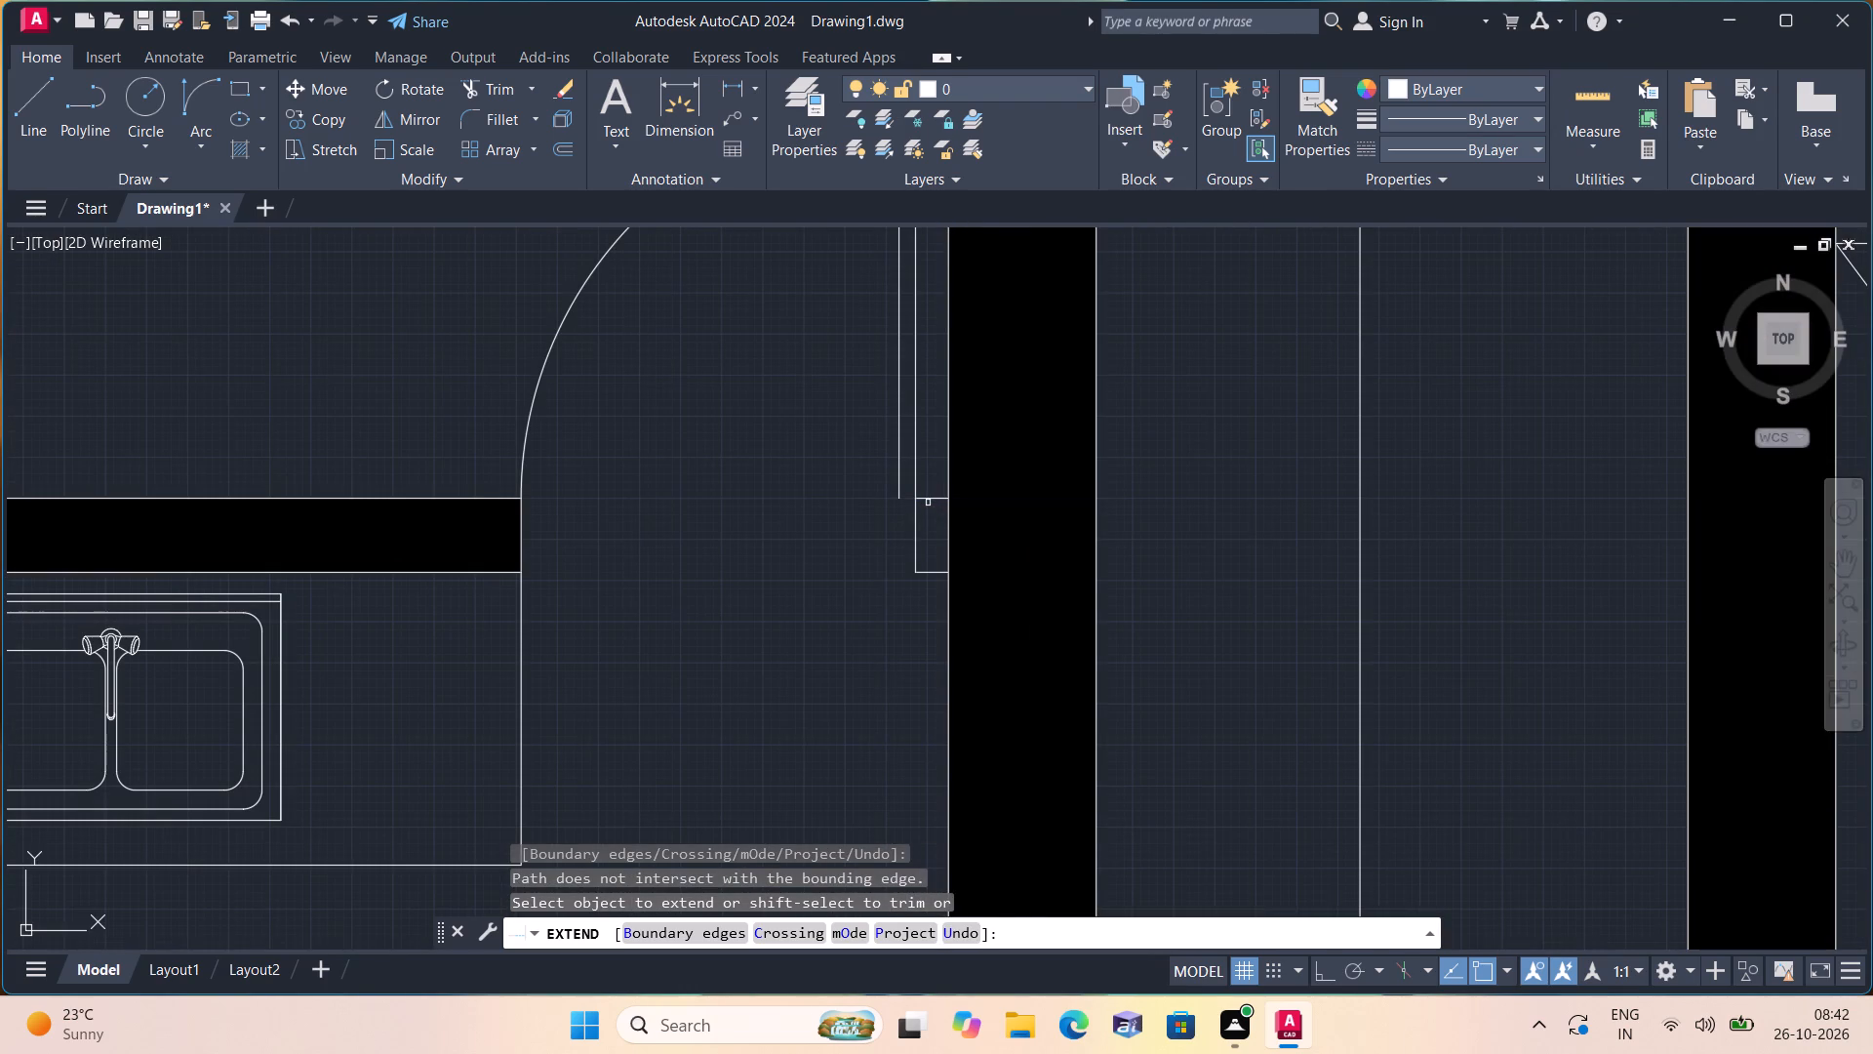
click(927, 498)
scroll(827, 570, down, 4)
middle_drag(815, 593, 699, 259)
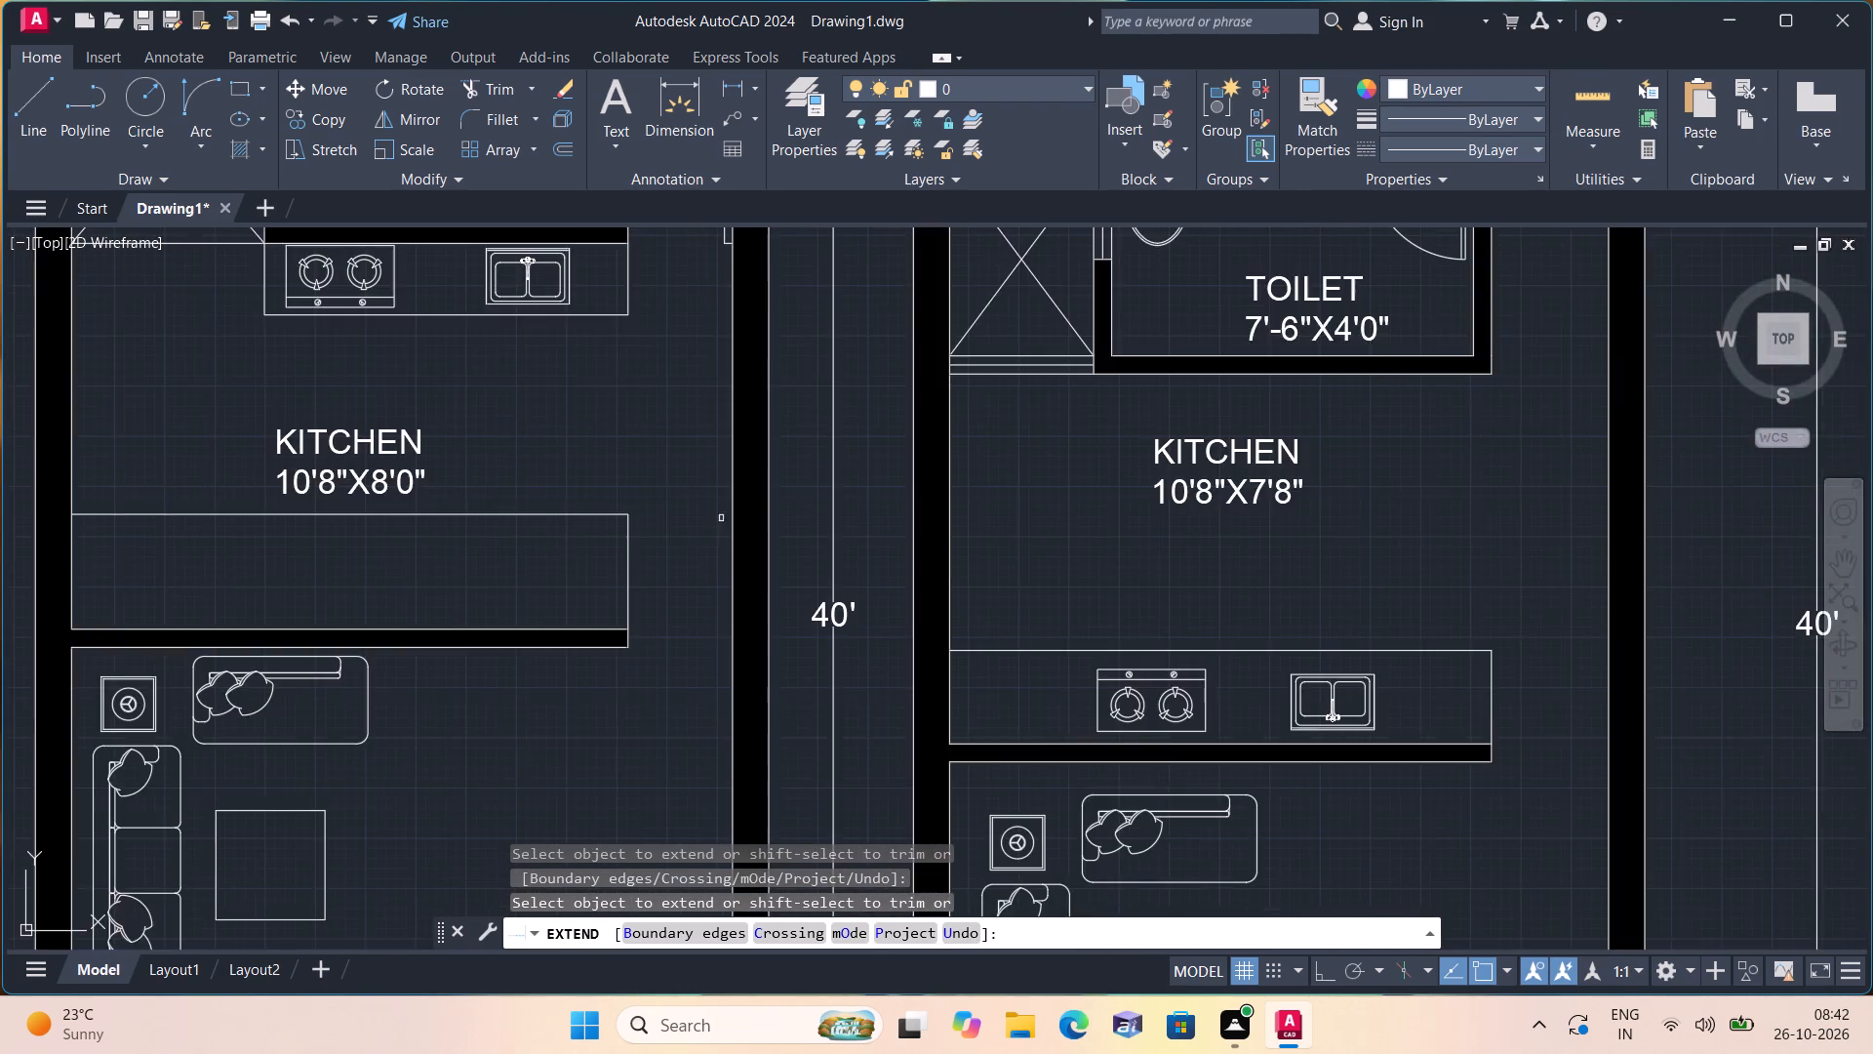
scroll(726, 535, down, 2)
middle_drag(650, 679, 608, 374)
scroll(660, 514, up, 4)
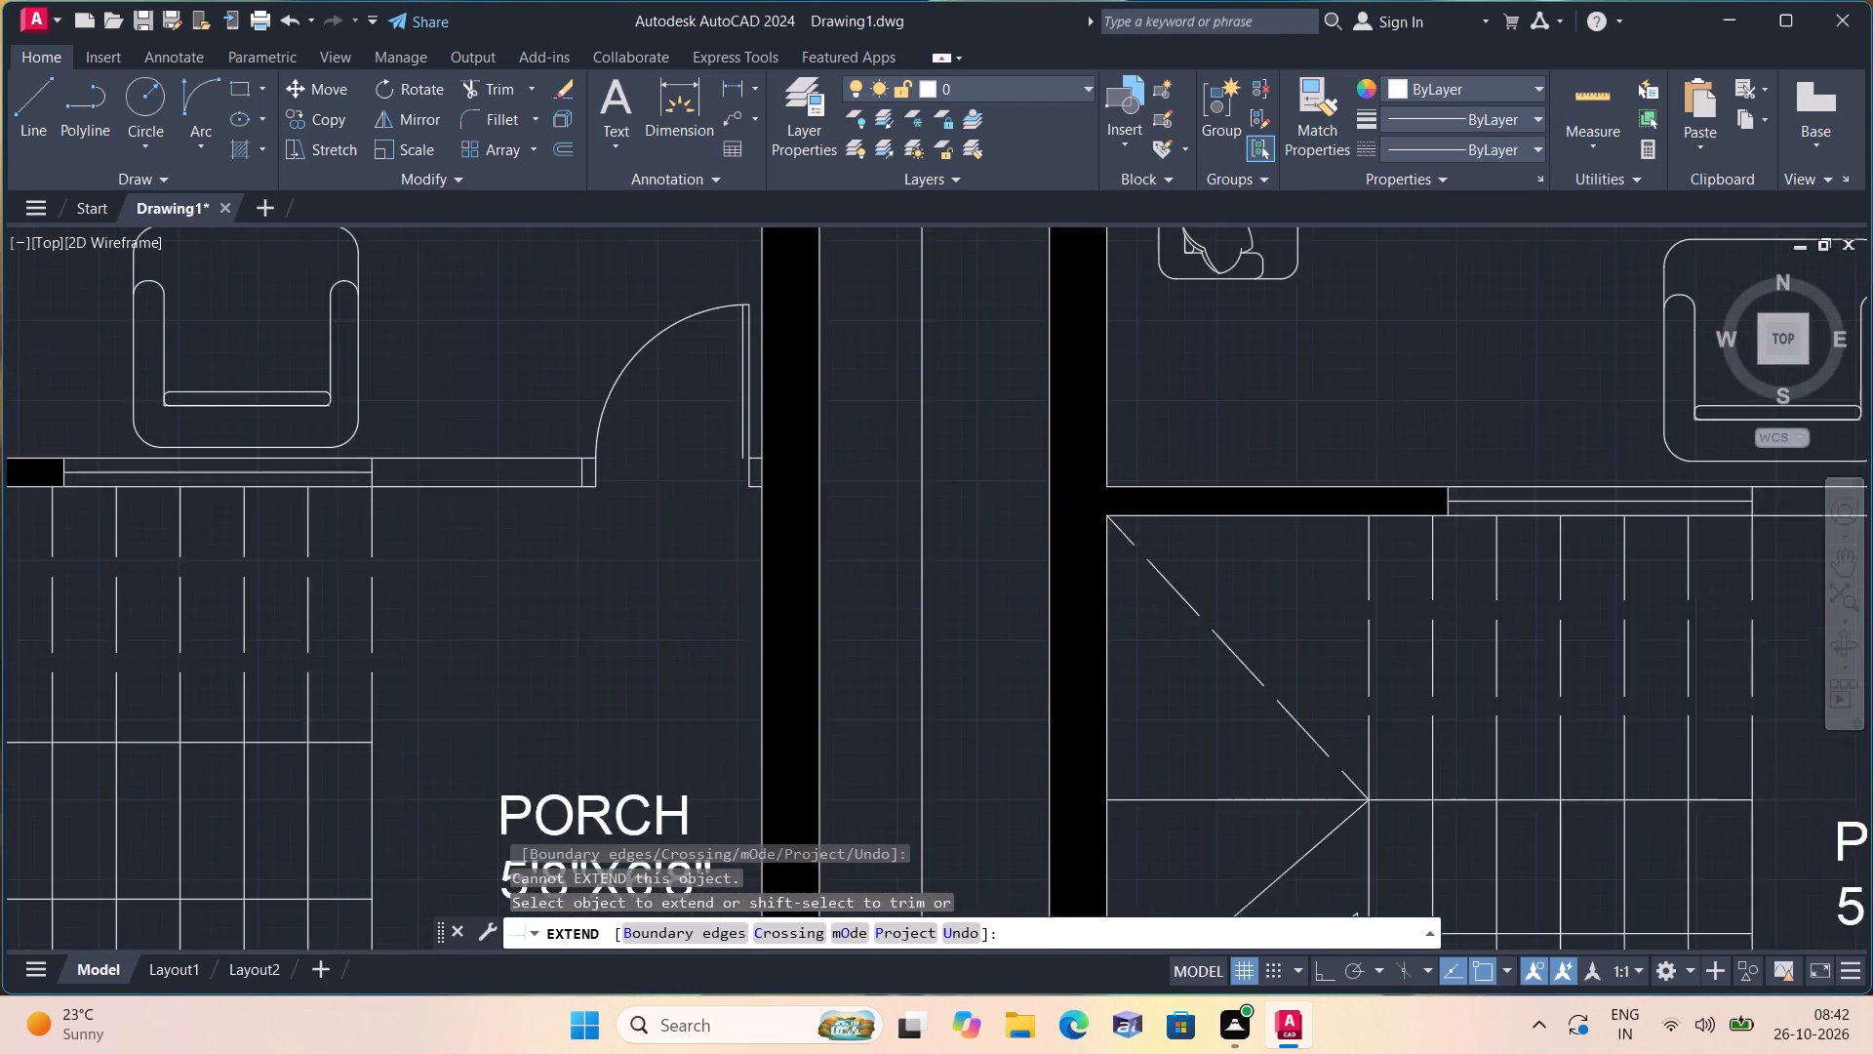
scroll(774, 423, up, 2)
click(846, 425)
scroll(758, 504, down, 2)
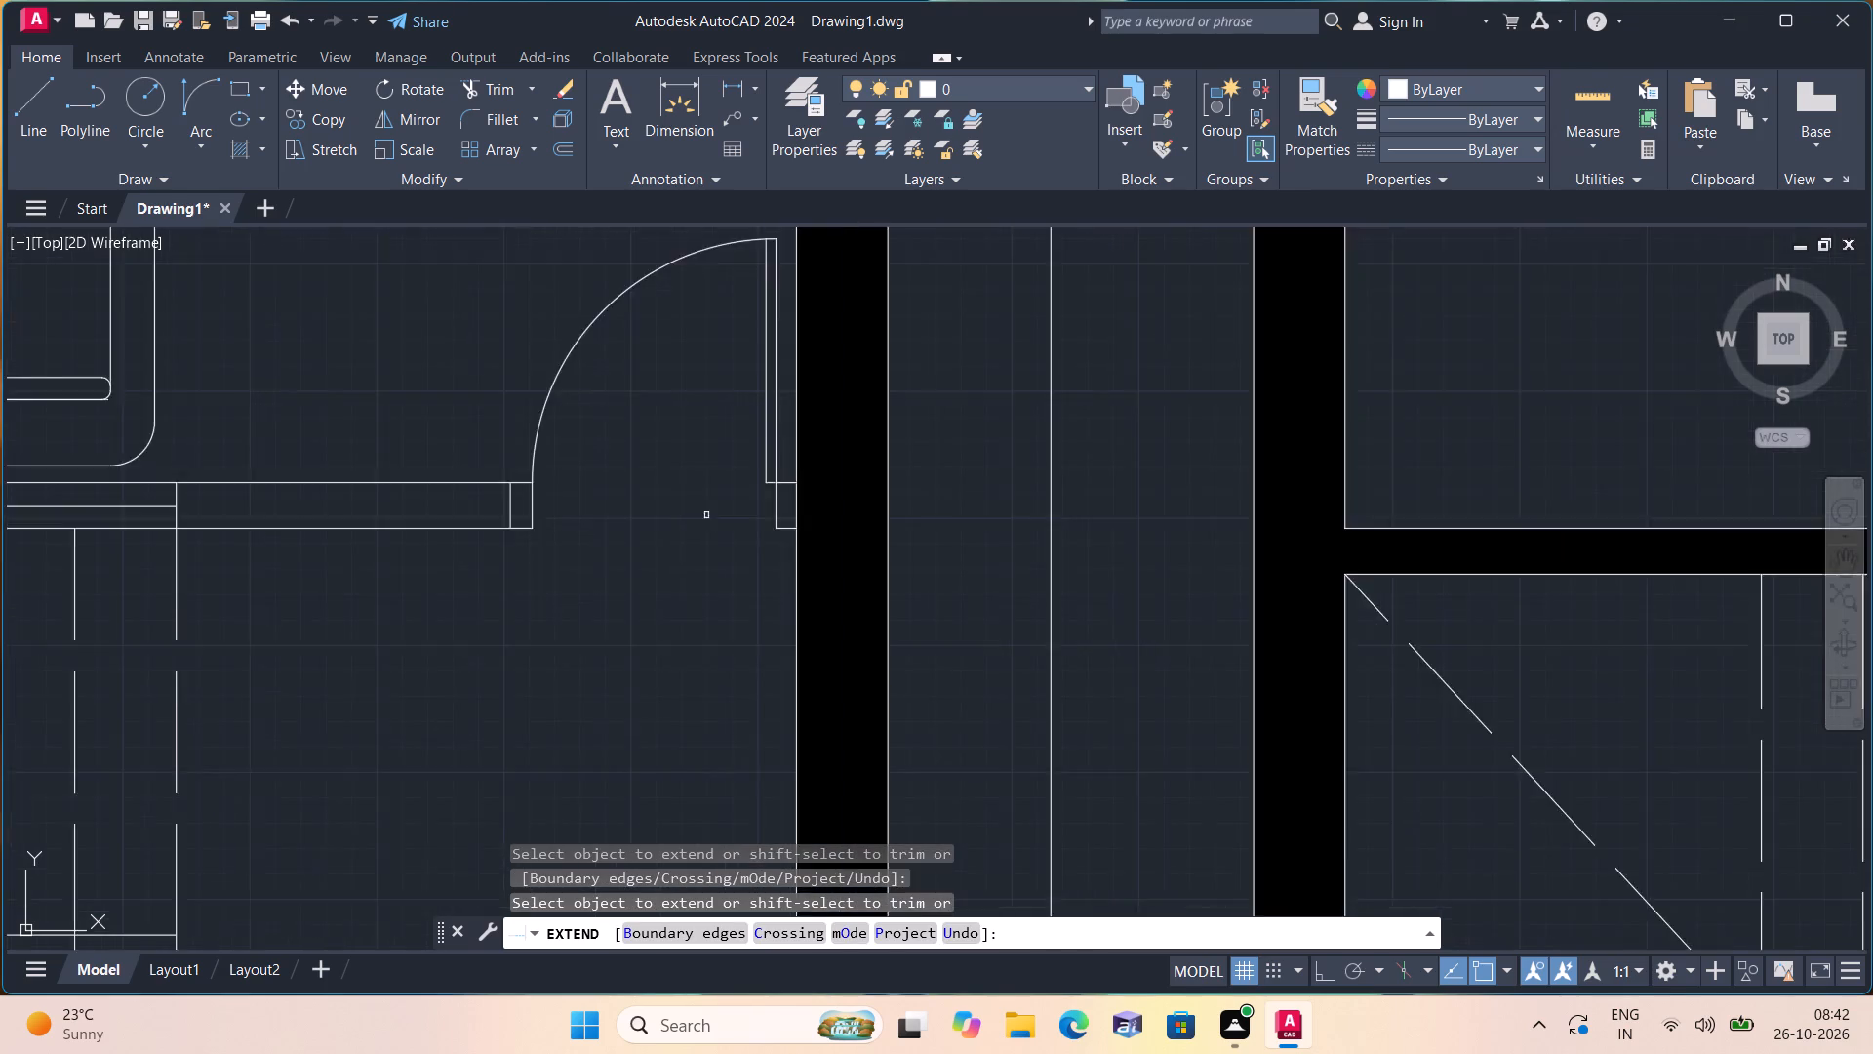
Extend the jamb lines of the first-floor hall, toilet and bedroom doors to their offset leaf lines in the same way.
scroll(706, 515, down, 4)
middle_drag(672, 501, 609, 459)
scroll(948, 440, up, 4)
scroll(885, 388, up, 1)
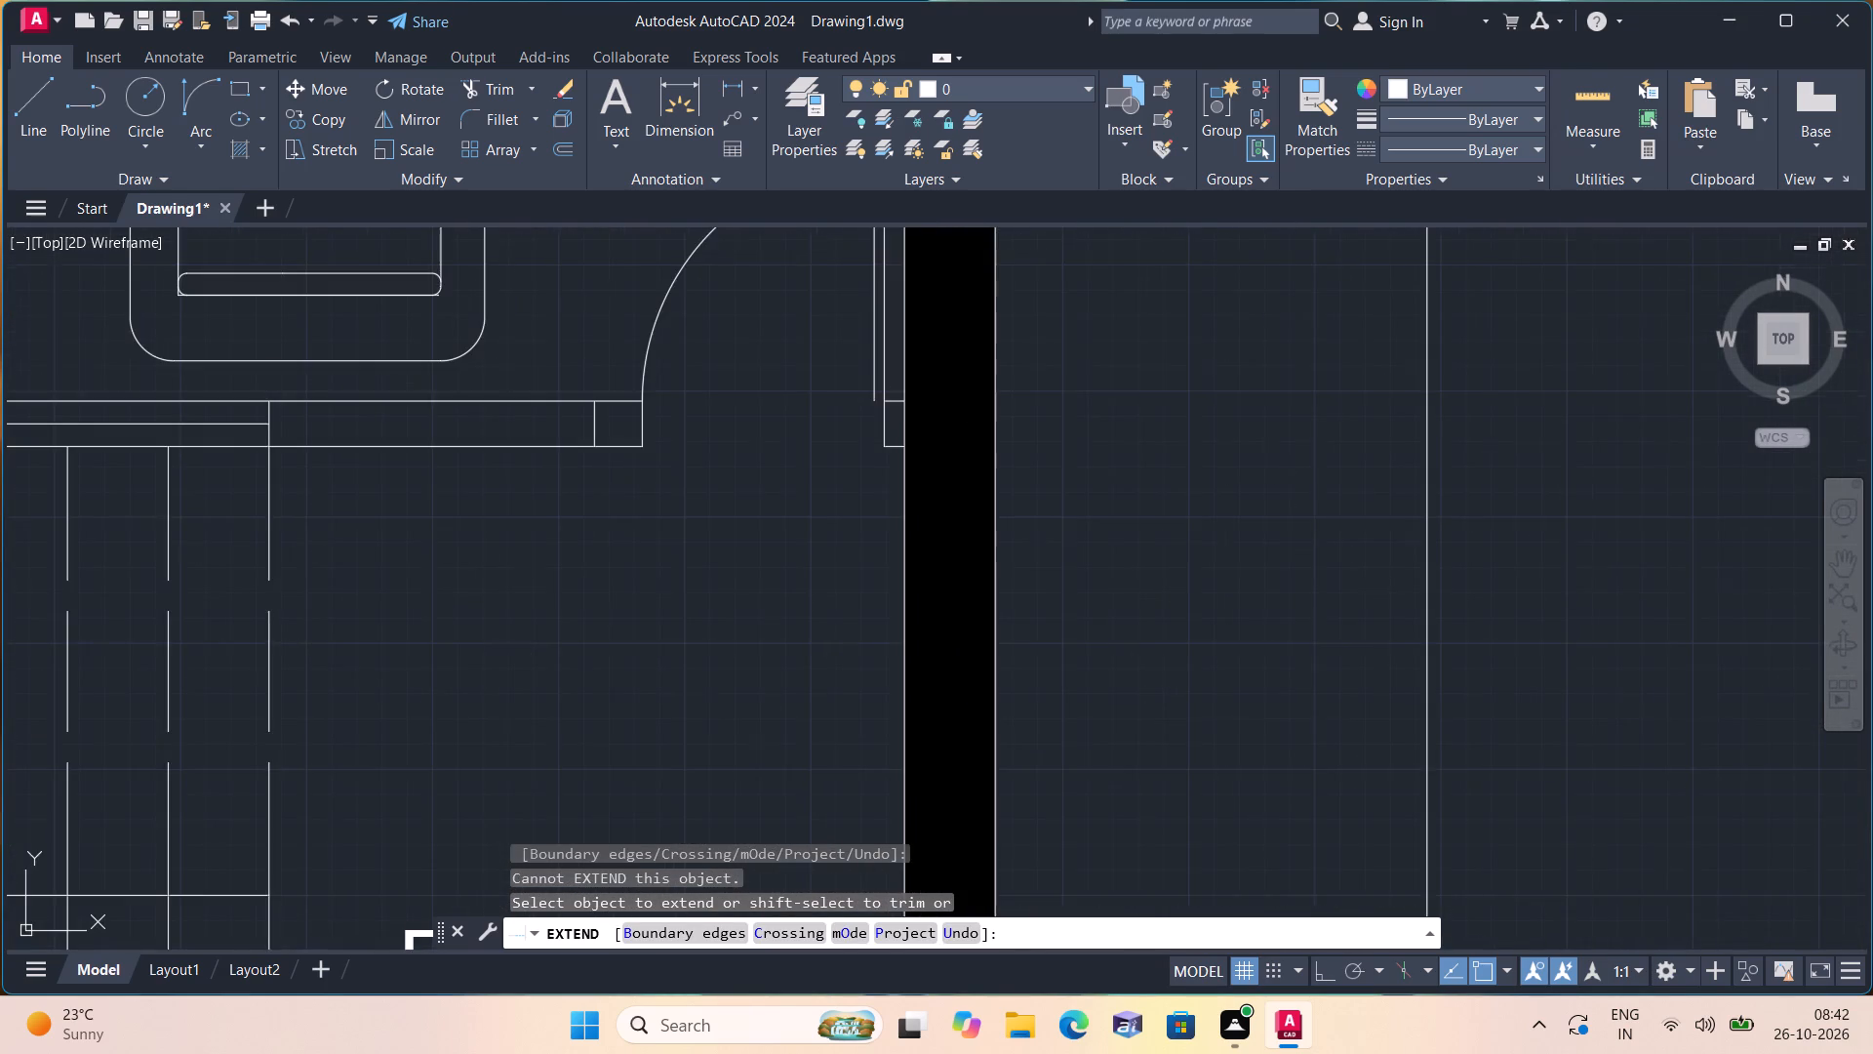
scroll(885, 388, up, 1)
click(901, 422)
scroll(743, 410, down, 2)
middle_drag(722, 401, 724, 750)
scroll(724, 750, down, 3)
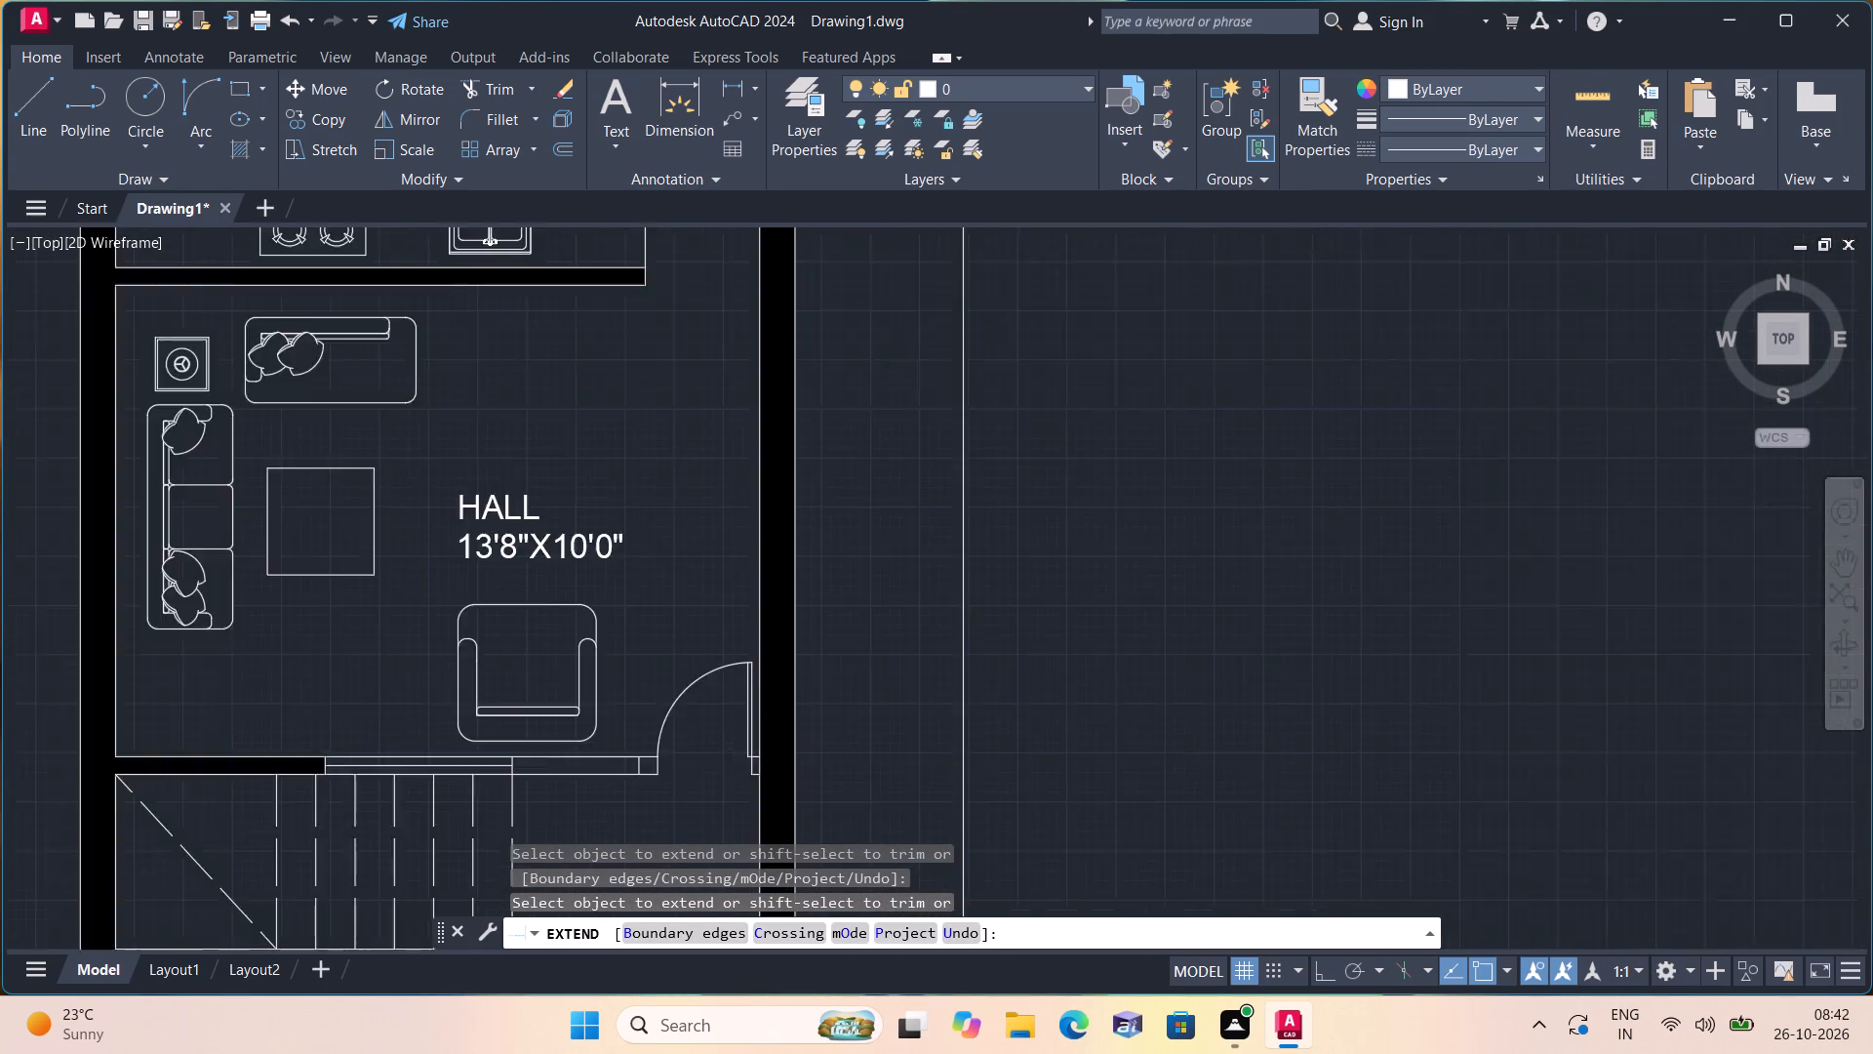
middle_drag(665, 303, 874, 888)
scroll(869, 700, up, 2)
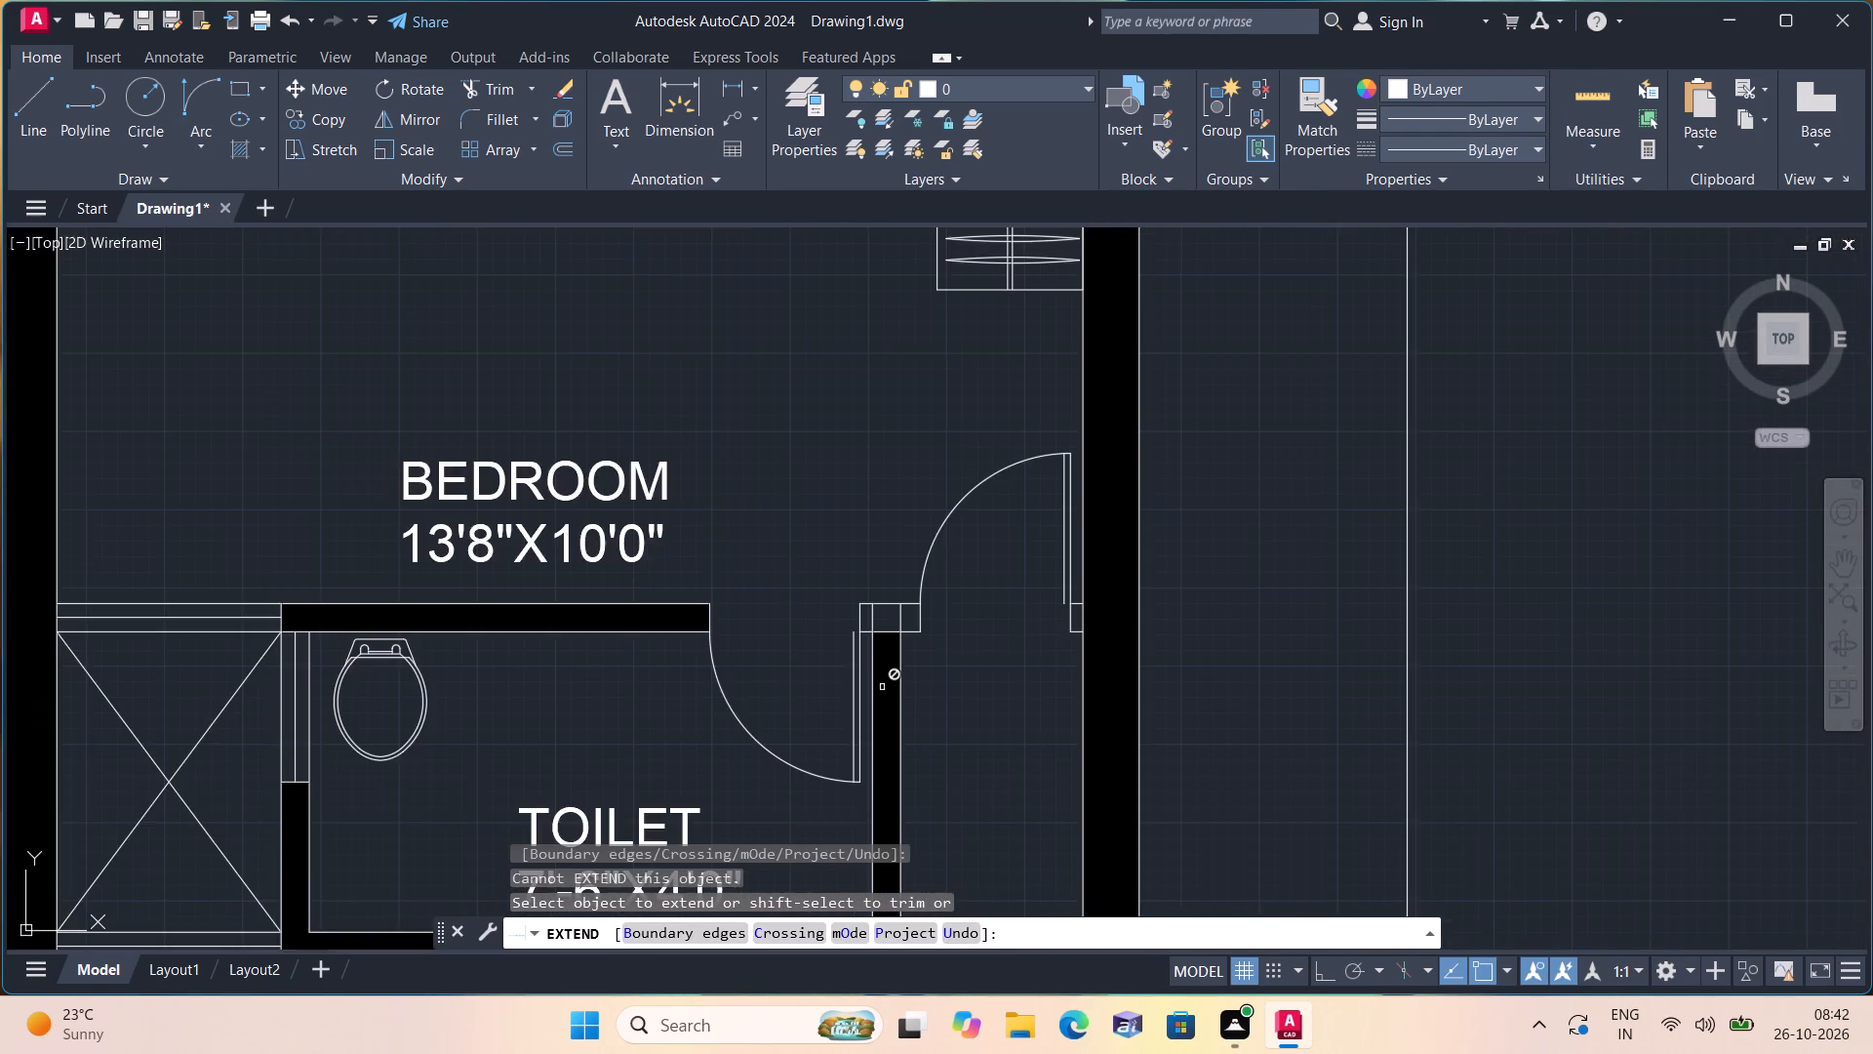
scroll(857, 646, up, 2)
click(867, 616)
scroll(889, 622, down, 2)
scroll(1093, 601, up, 2)
click(1119, 578)
key(space)
scroll(1005, 643, down, 3)
key(Escape)
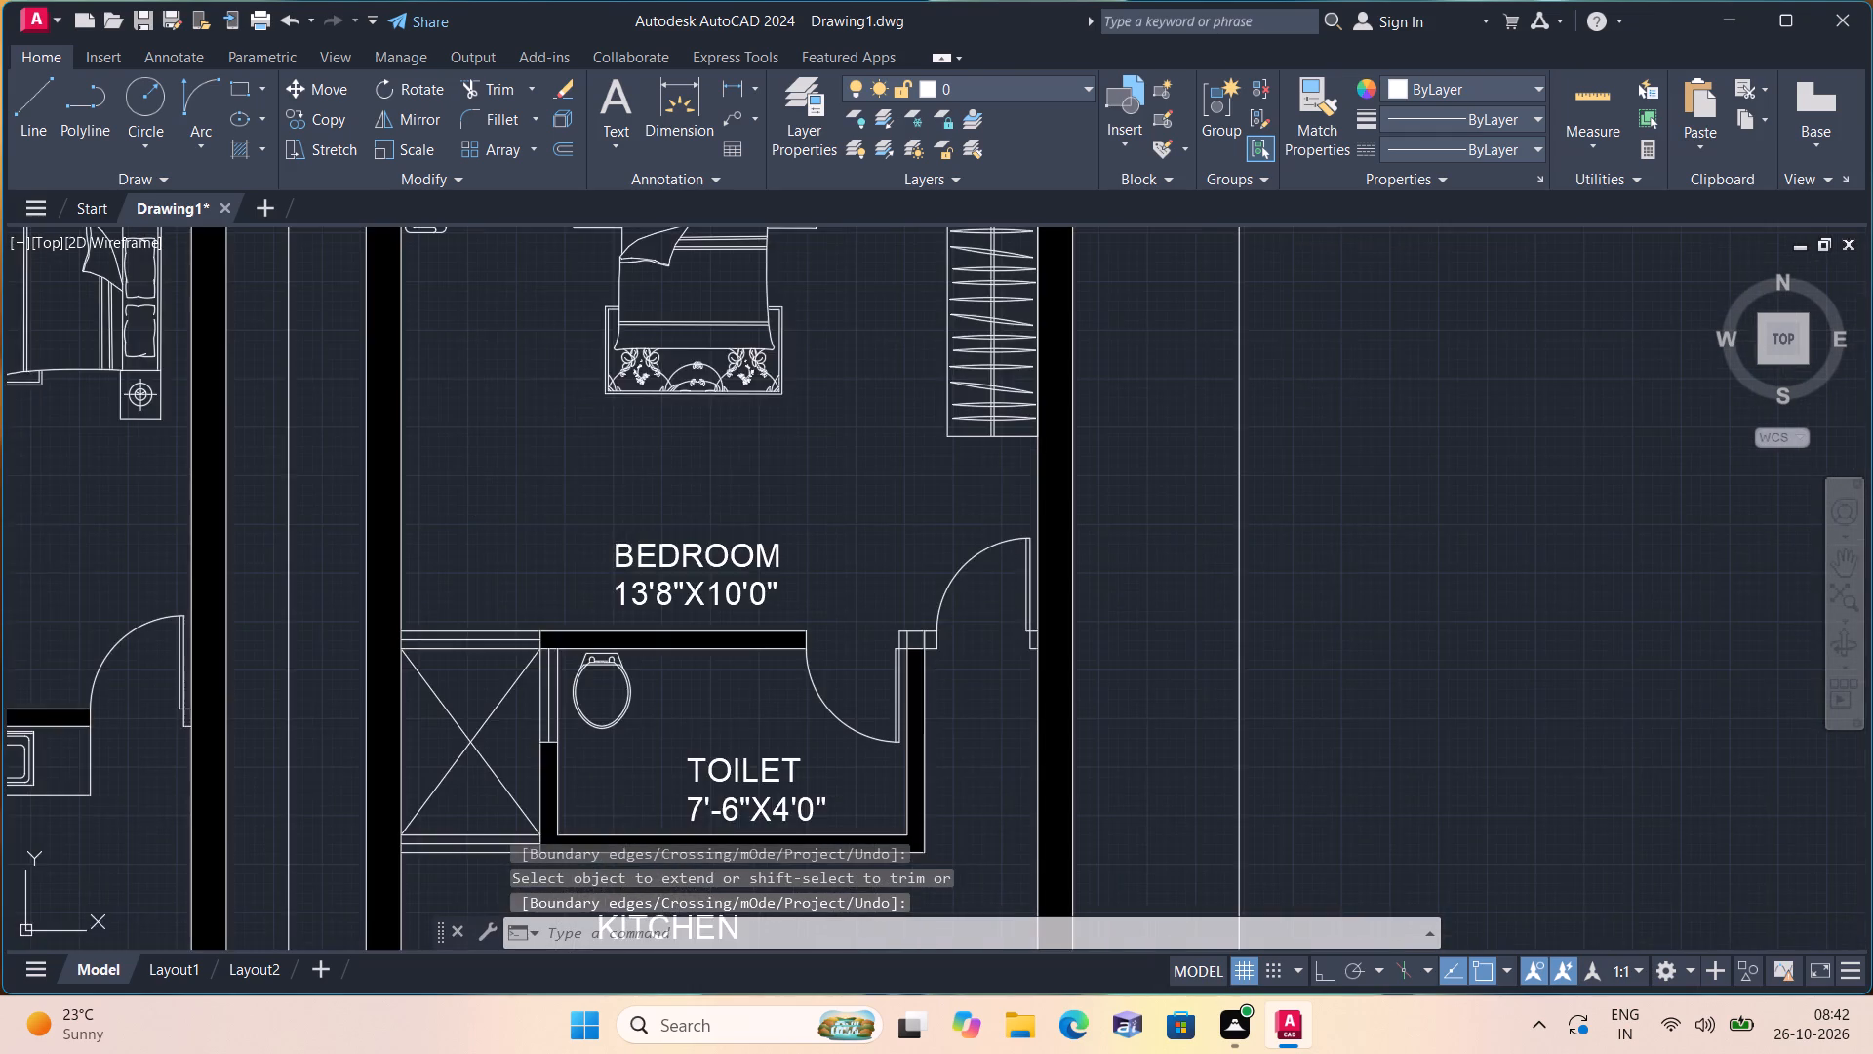
Look over both complete floor plans, from the top dimensions down to the porches and floor labels.
scroll(1005, 651, down, 3)
middle_drag(1004, 655, 941, 487)
scroll(1003, 655, down, 1)
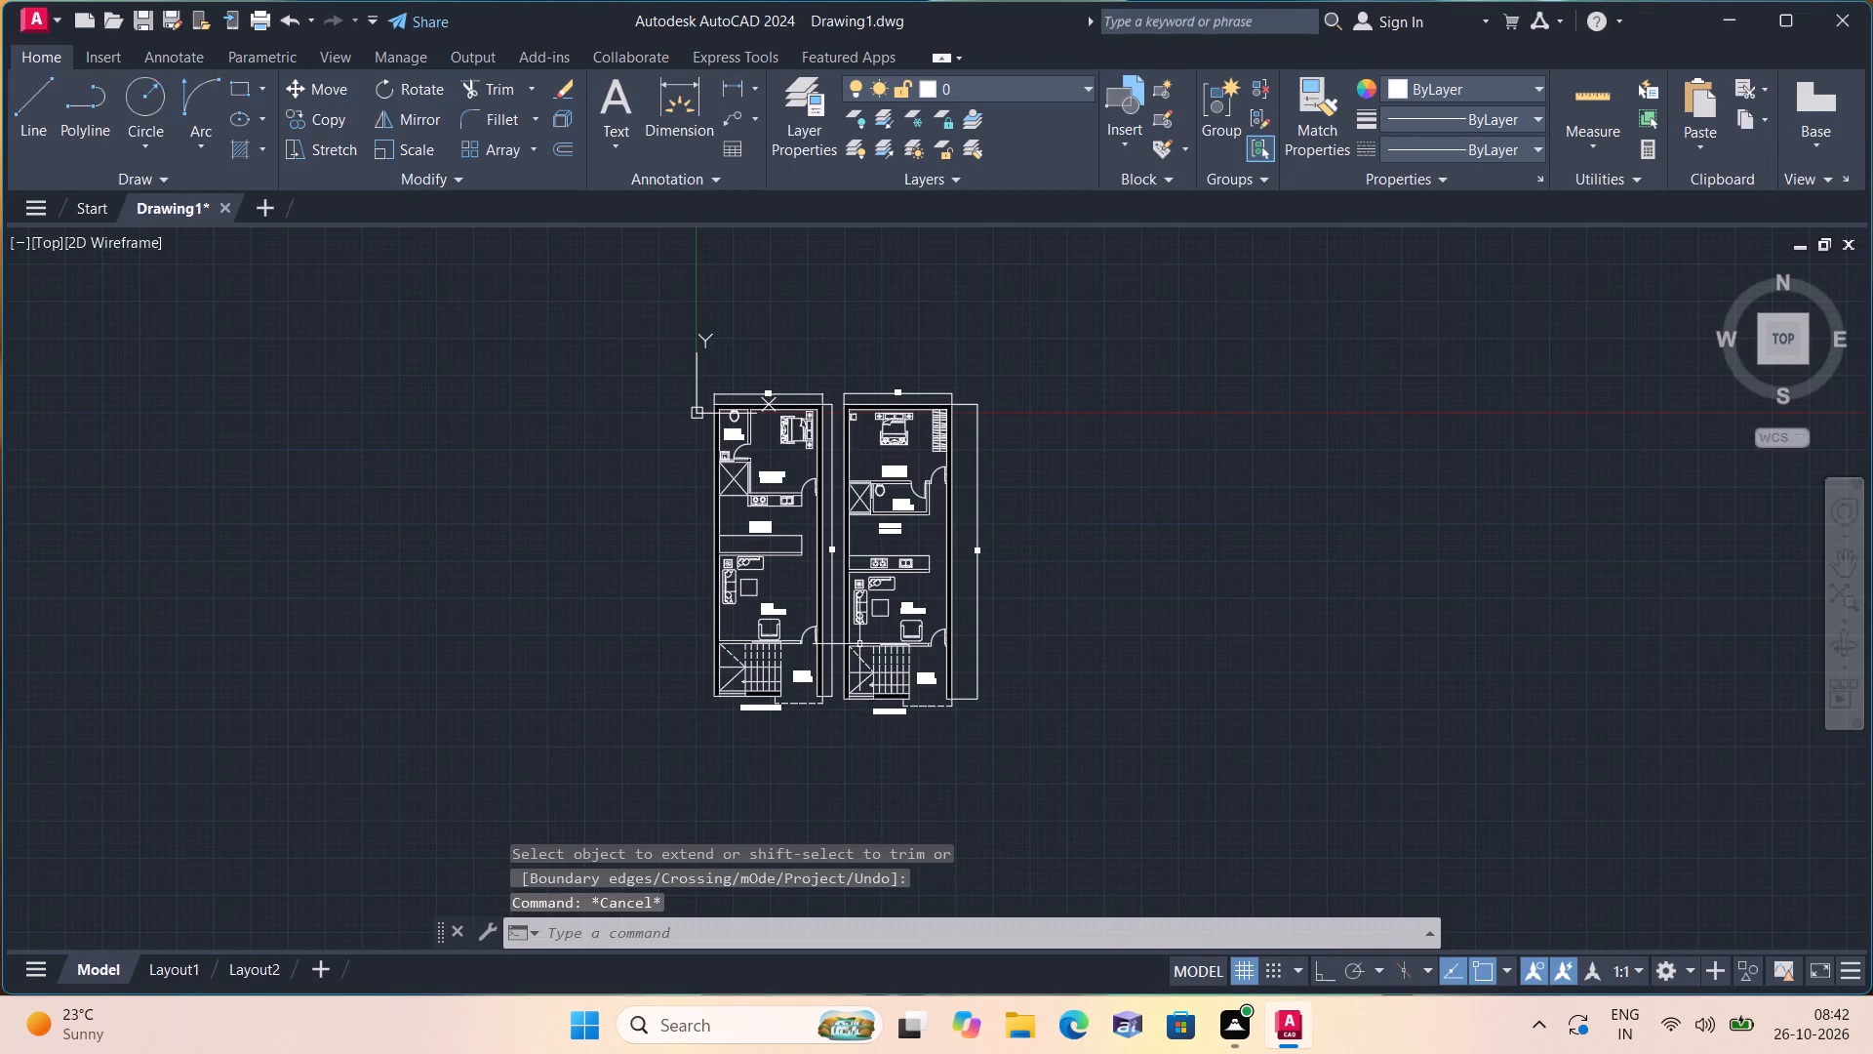
scroll(859, 643, up, 2)
middle_drag(915, 593, 681, 529)
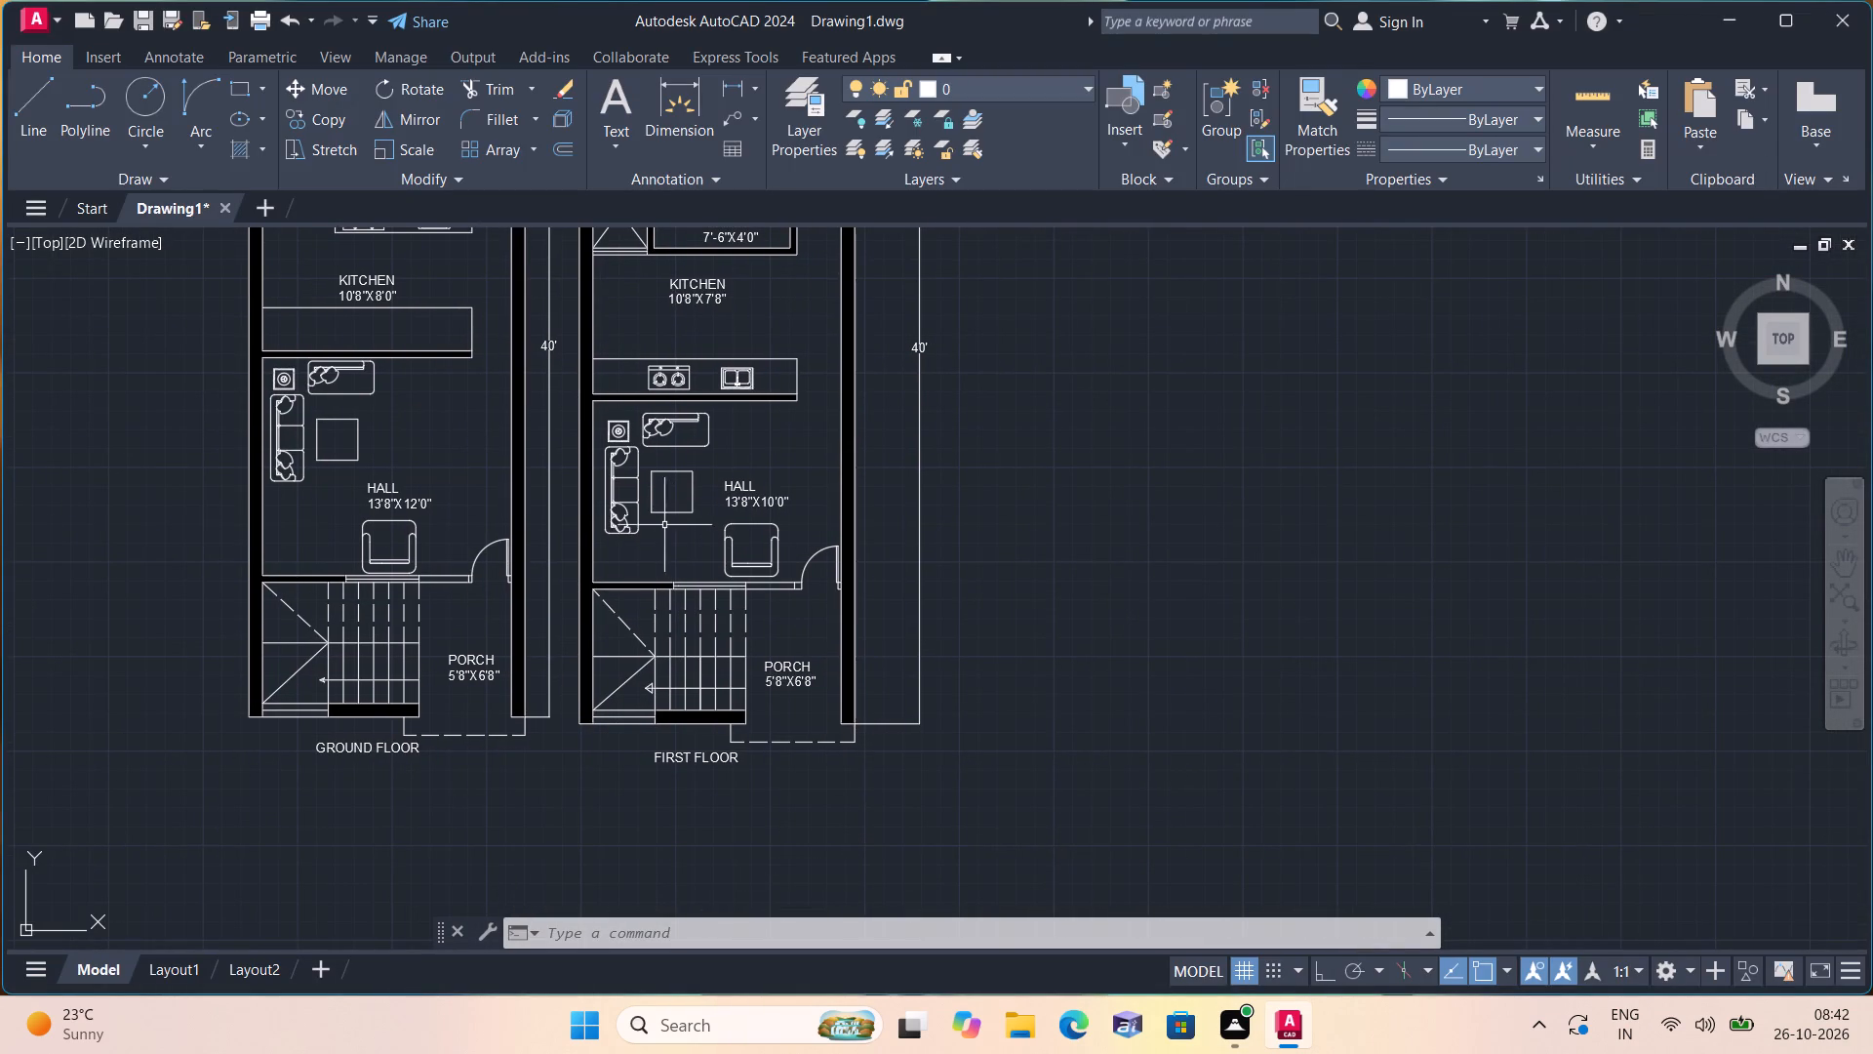
scroll(650, 441, down, 1)
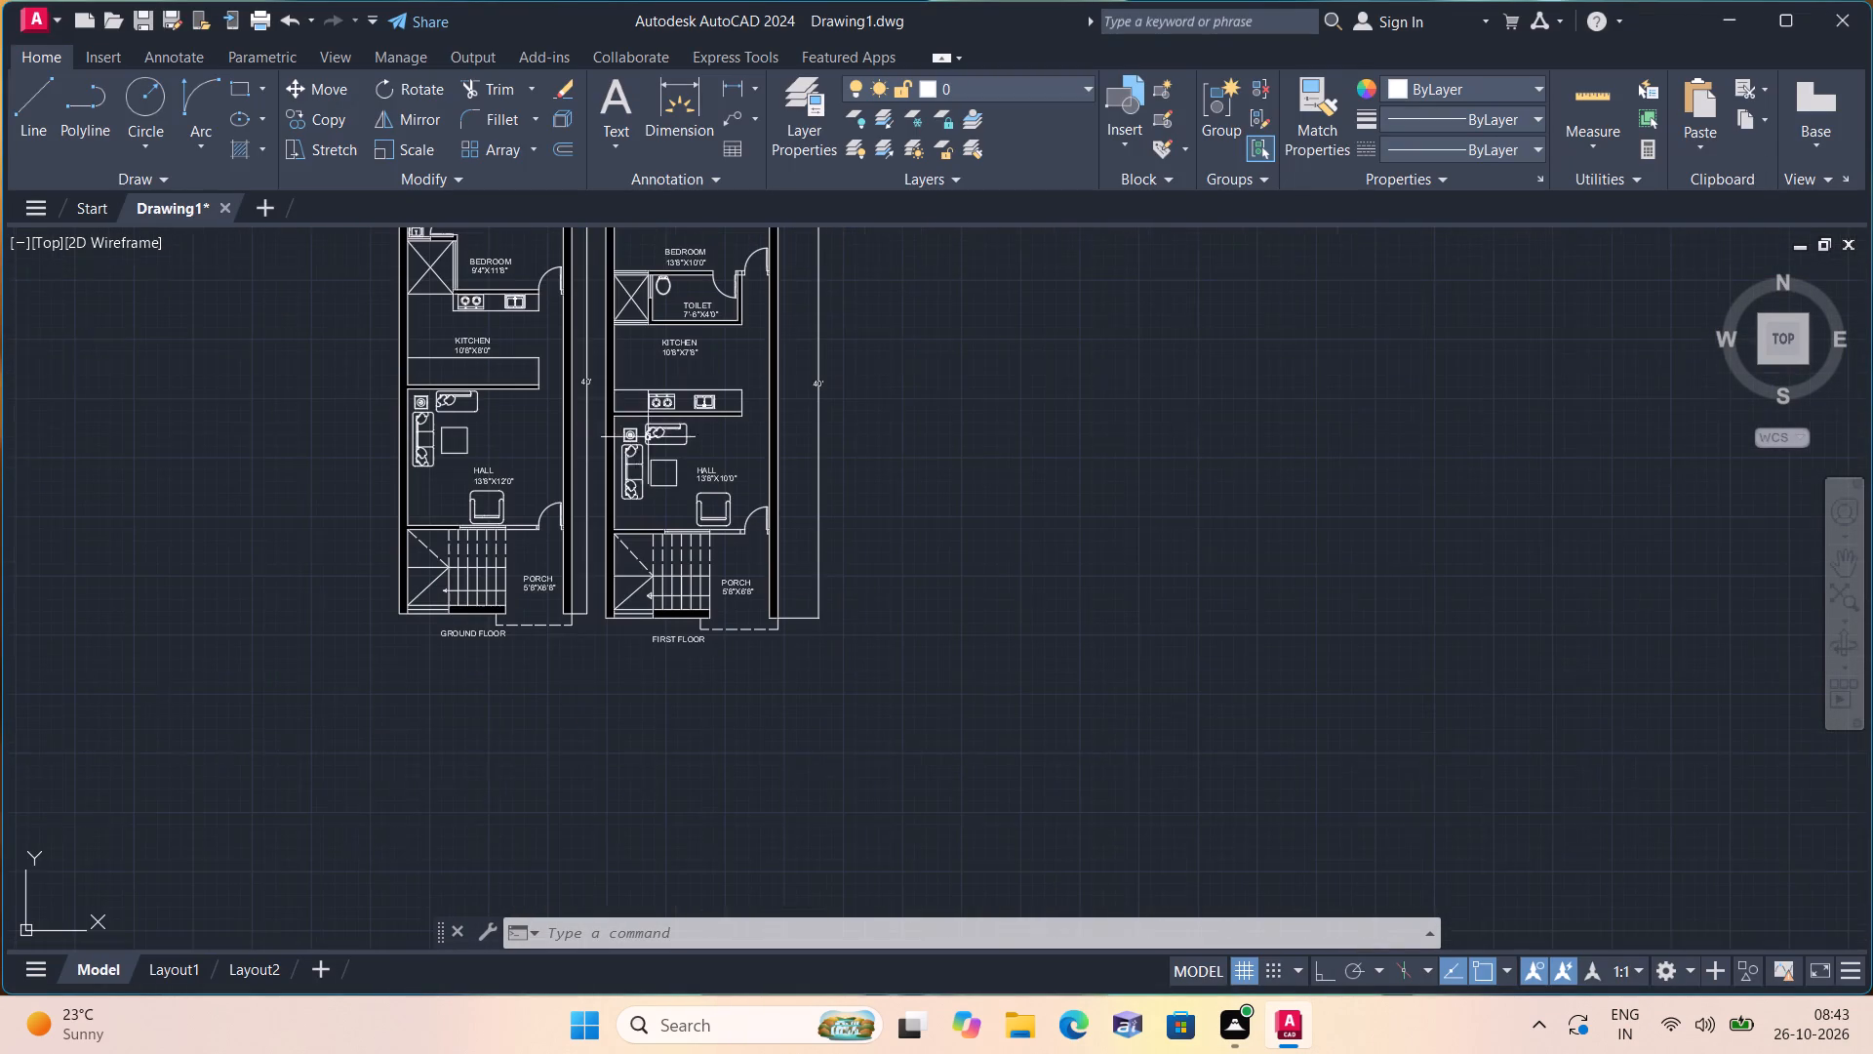
middle_drag(624, 403, 731, 699)
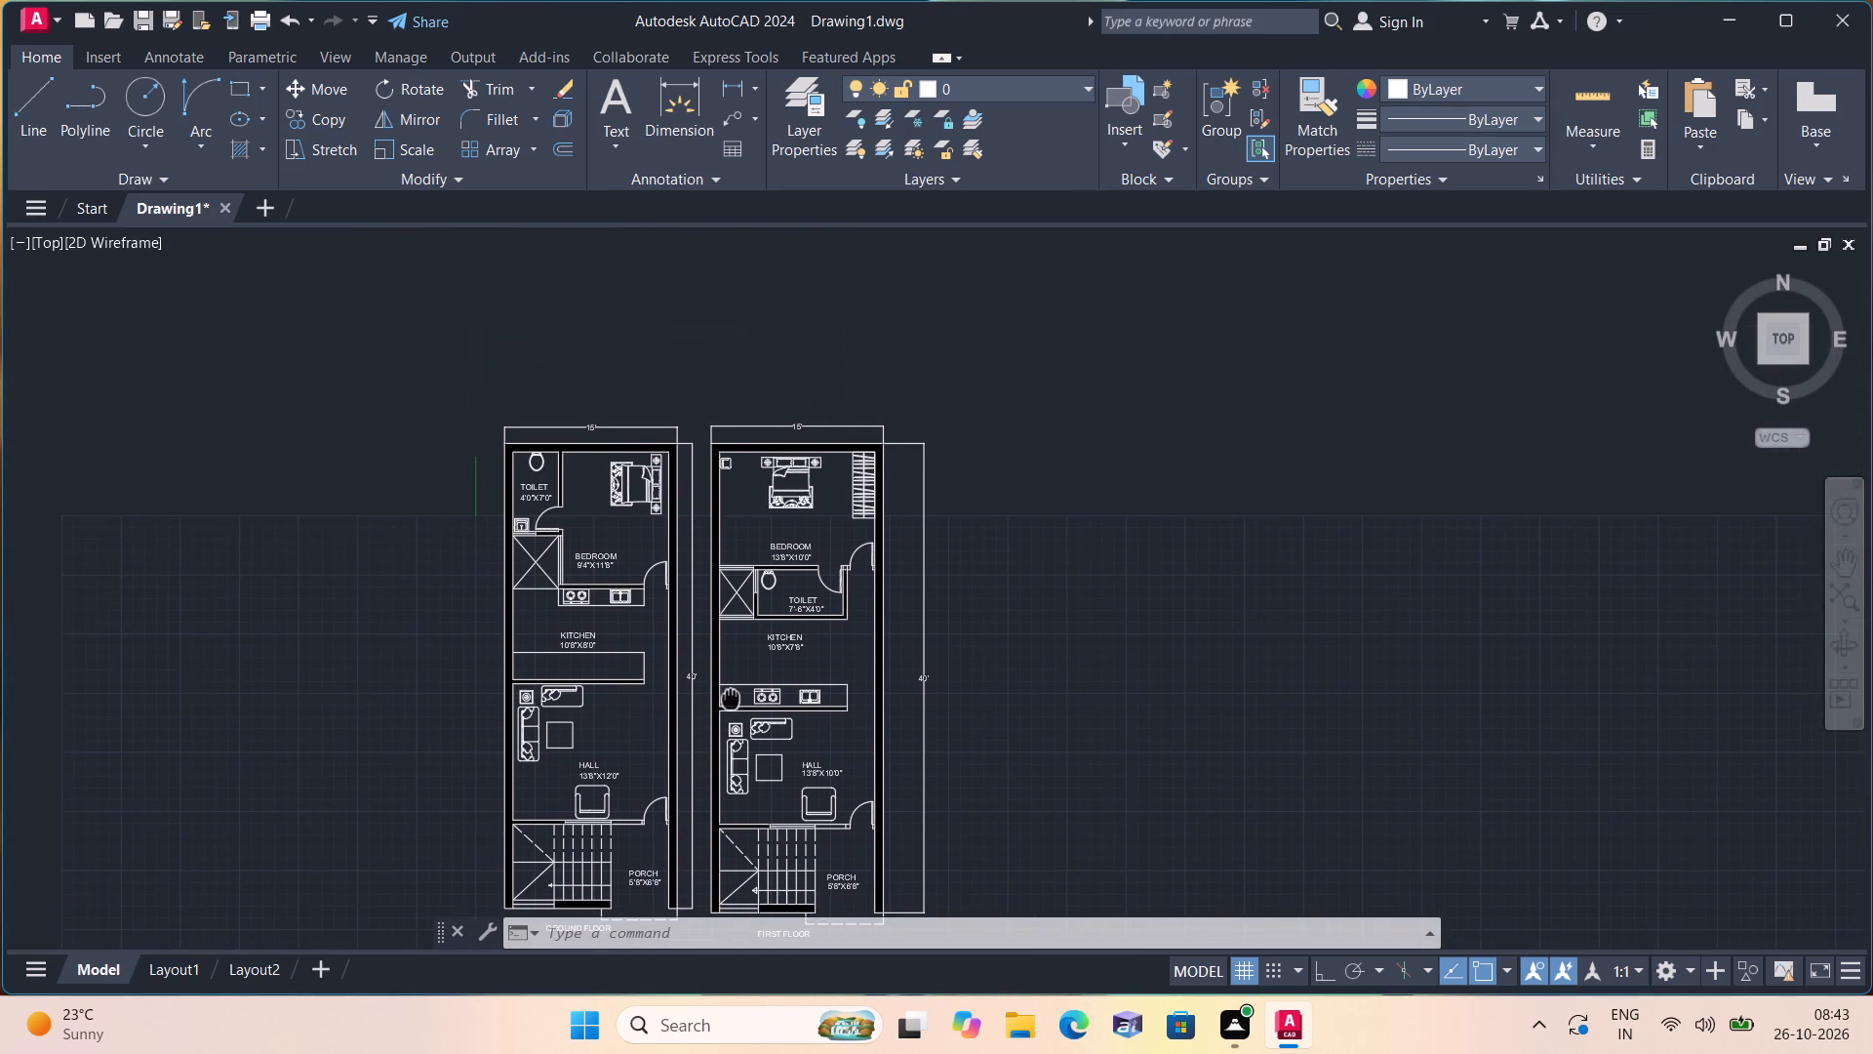
middle_drag(731, 699, 732, 701)
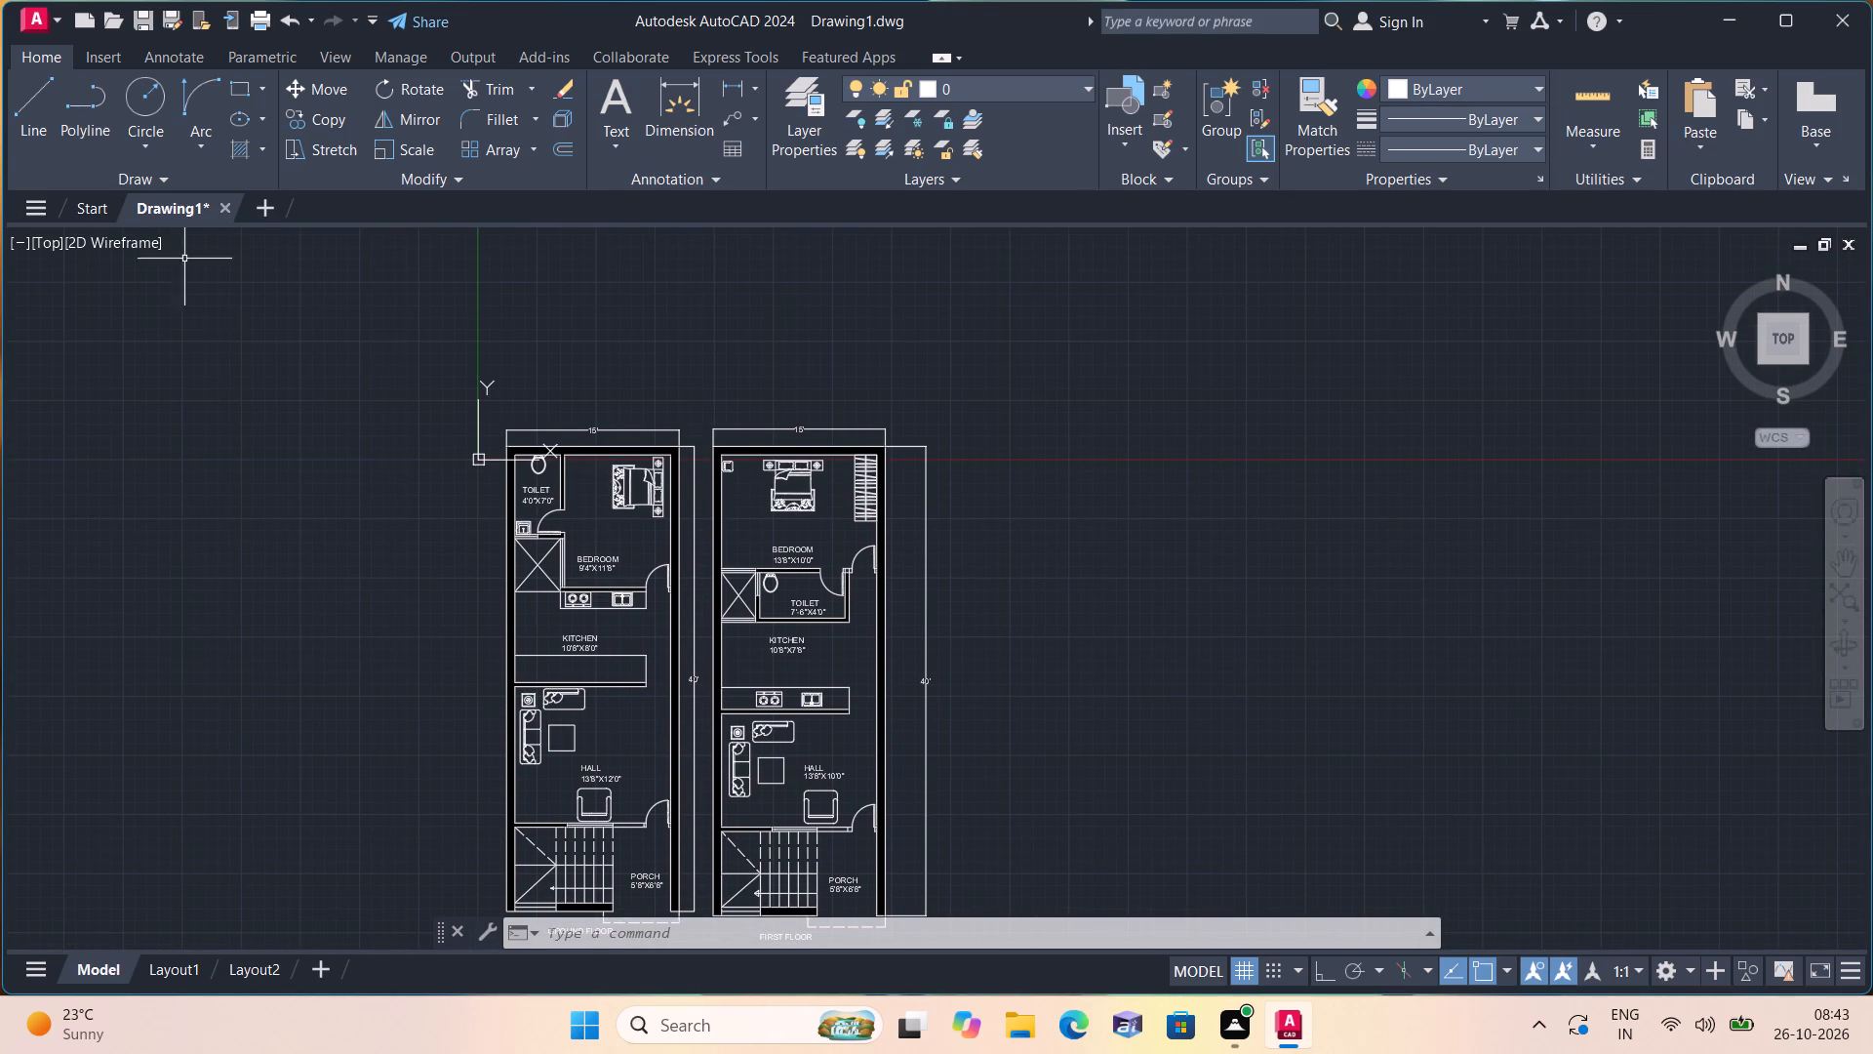
Save the drawing in the Downloads folder as 1515, in AutoCAD 2018 Drawing format.
click(38, 20)
click(96, 263)
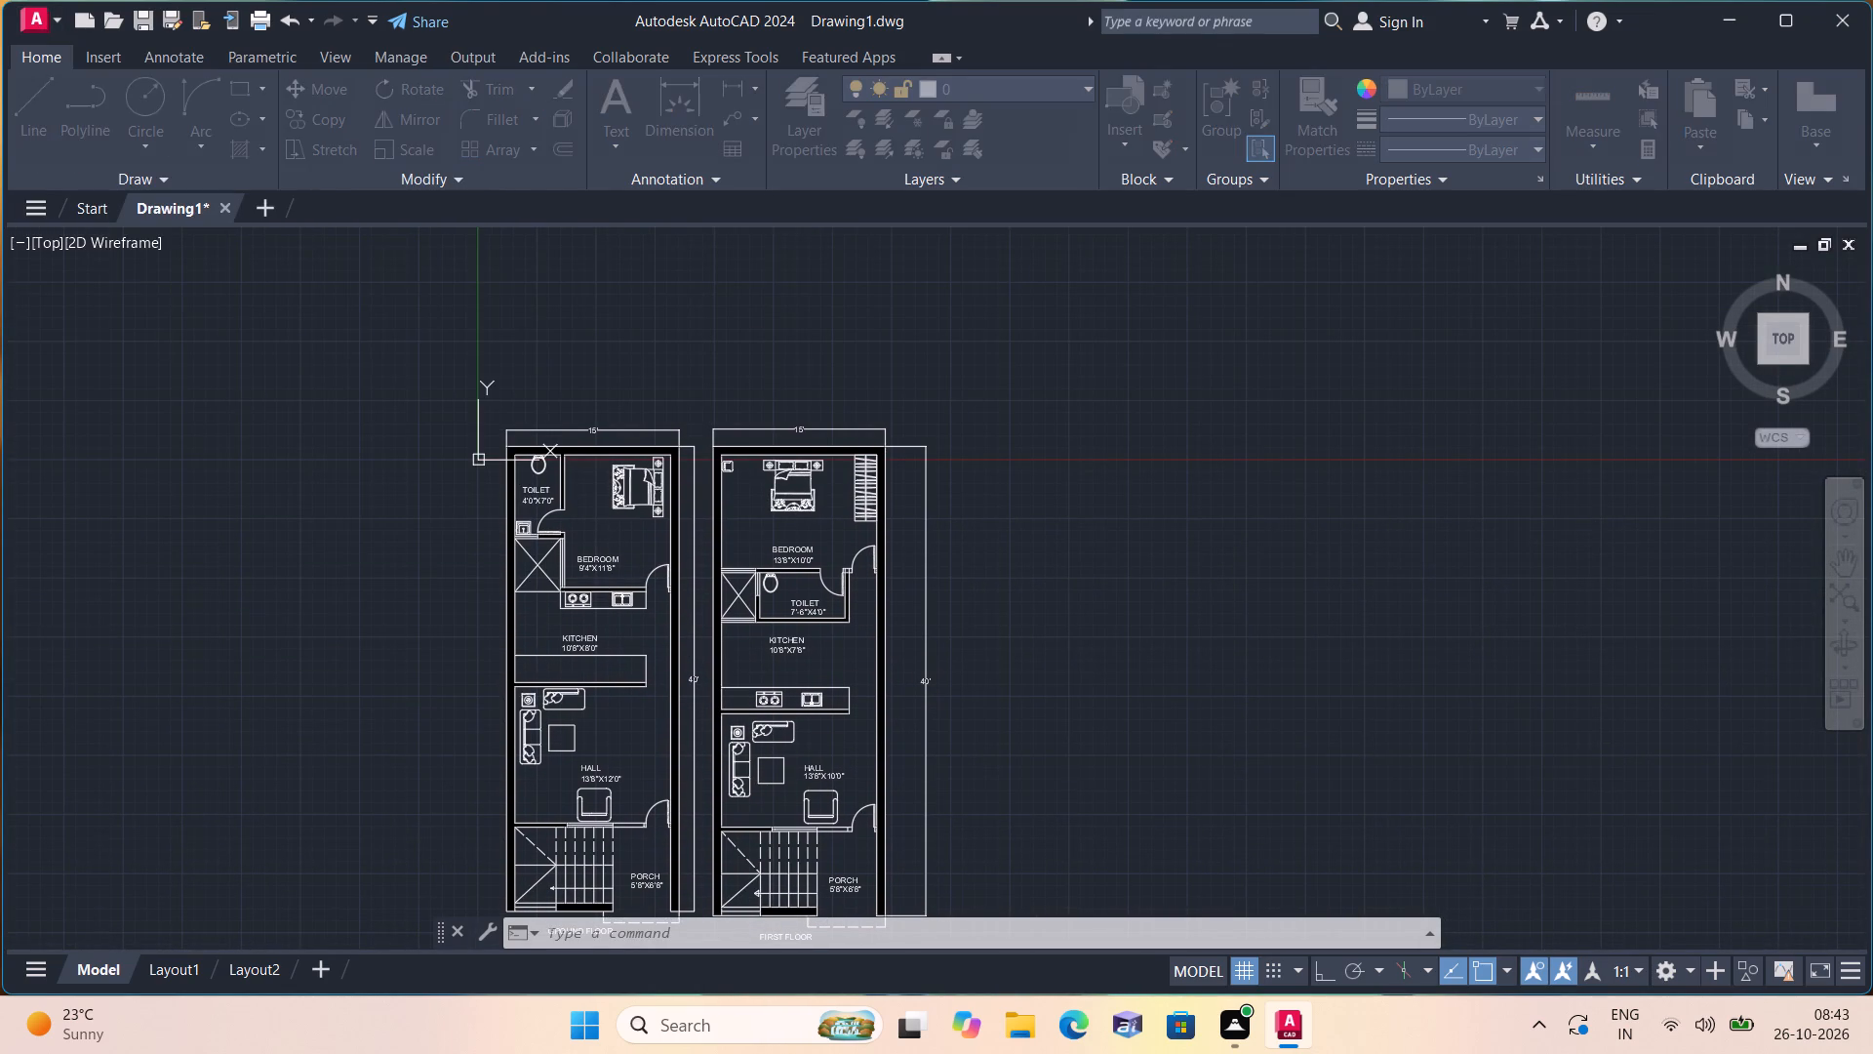
click(916, 736)
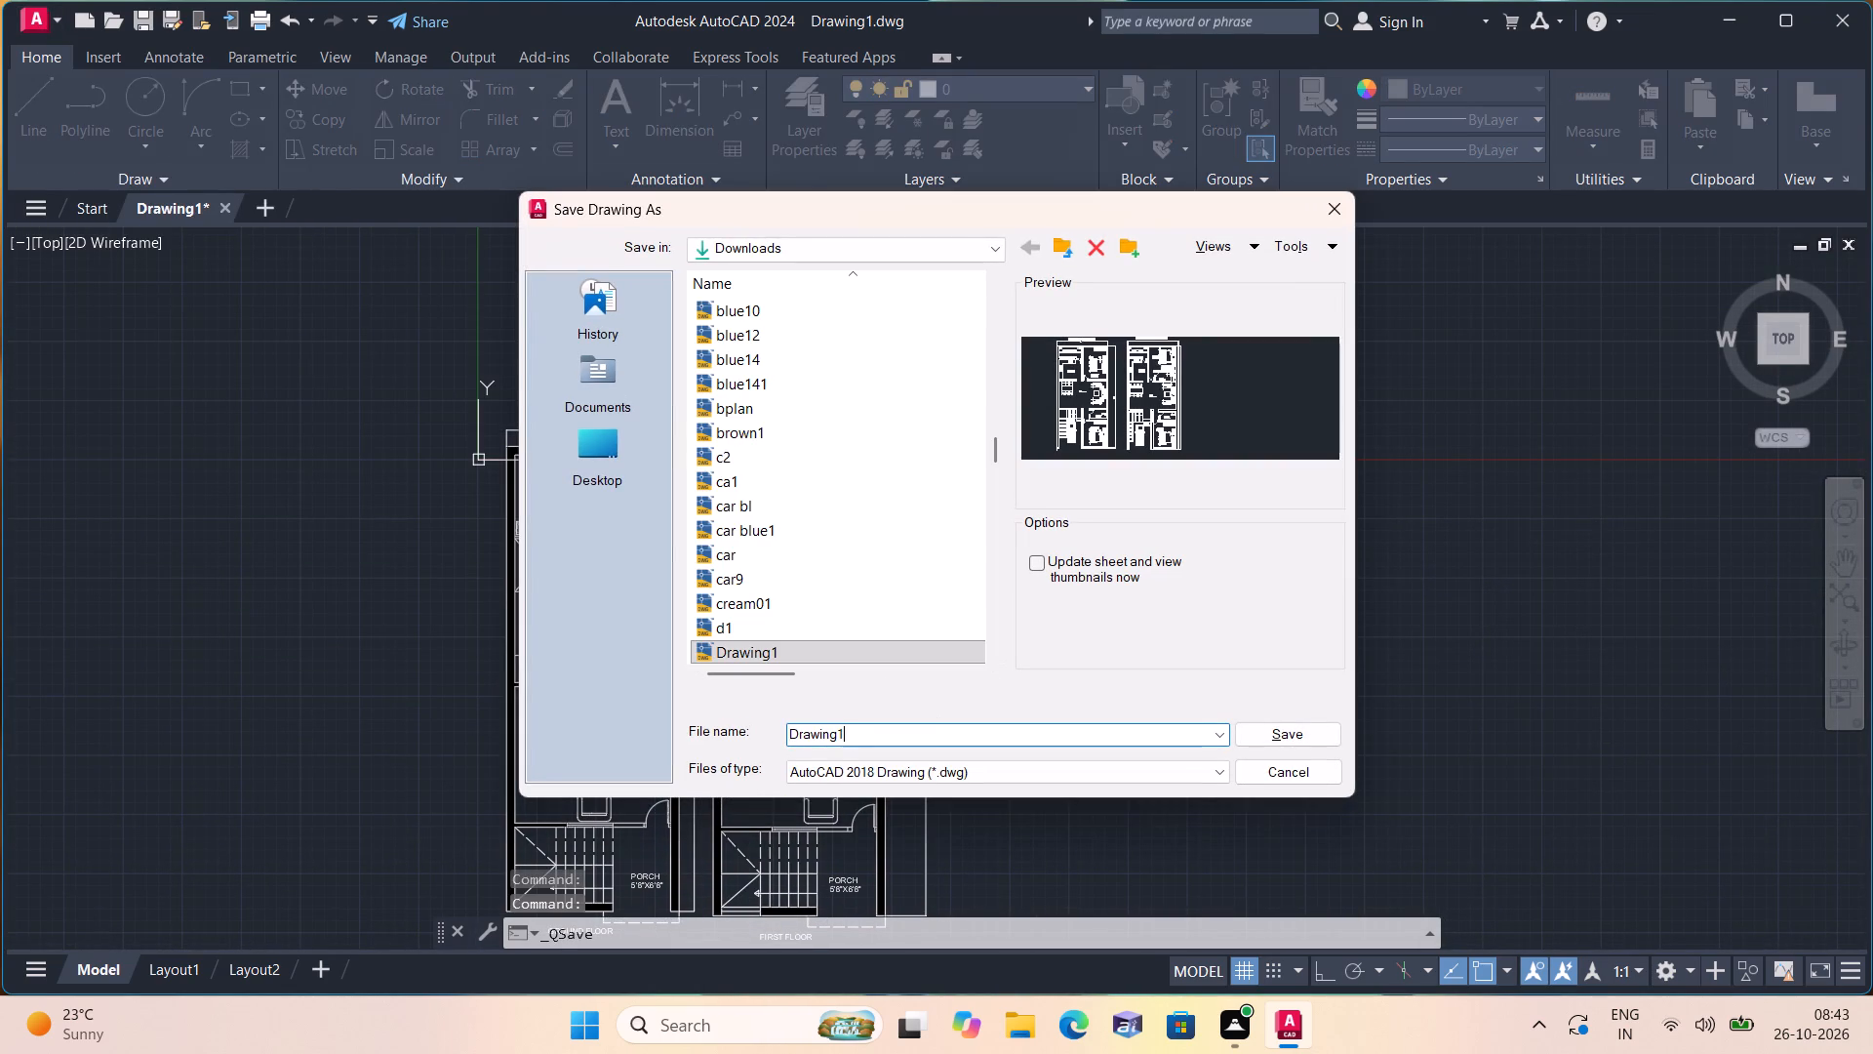
key(BackSpace)
key(BackSpace)
key(BackSpace)
key(BackSpace)
key(BackSpace)
key(BackSpace)
key(BackSpace)
key(BackSpace)
key(BackSpace)
key(BackSpace)
key(BackSpace)
key(BackSpace)
key(BackSpace)
key(BackSpace)
key(BackSpace)
key(BackSpace)
key(BackSpace)
key(BackSpace)
key(BackSpace)
key(BackSpace)
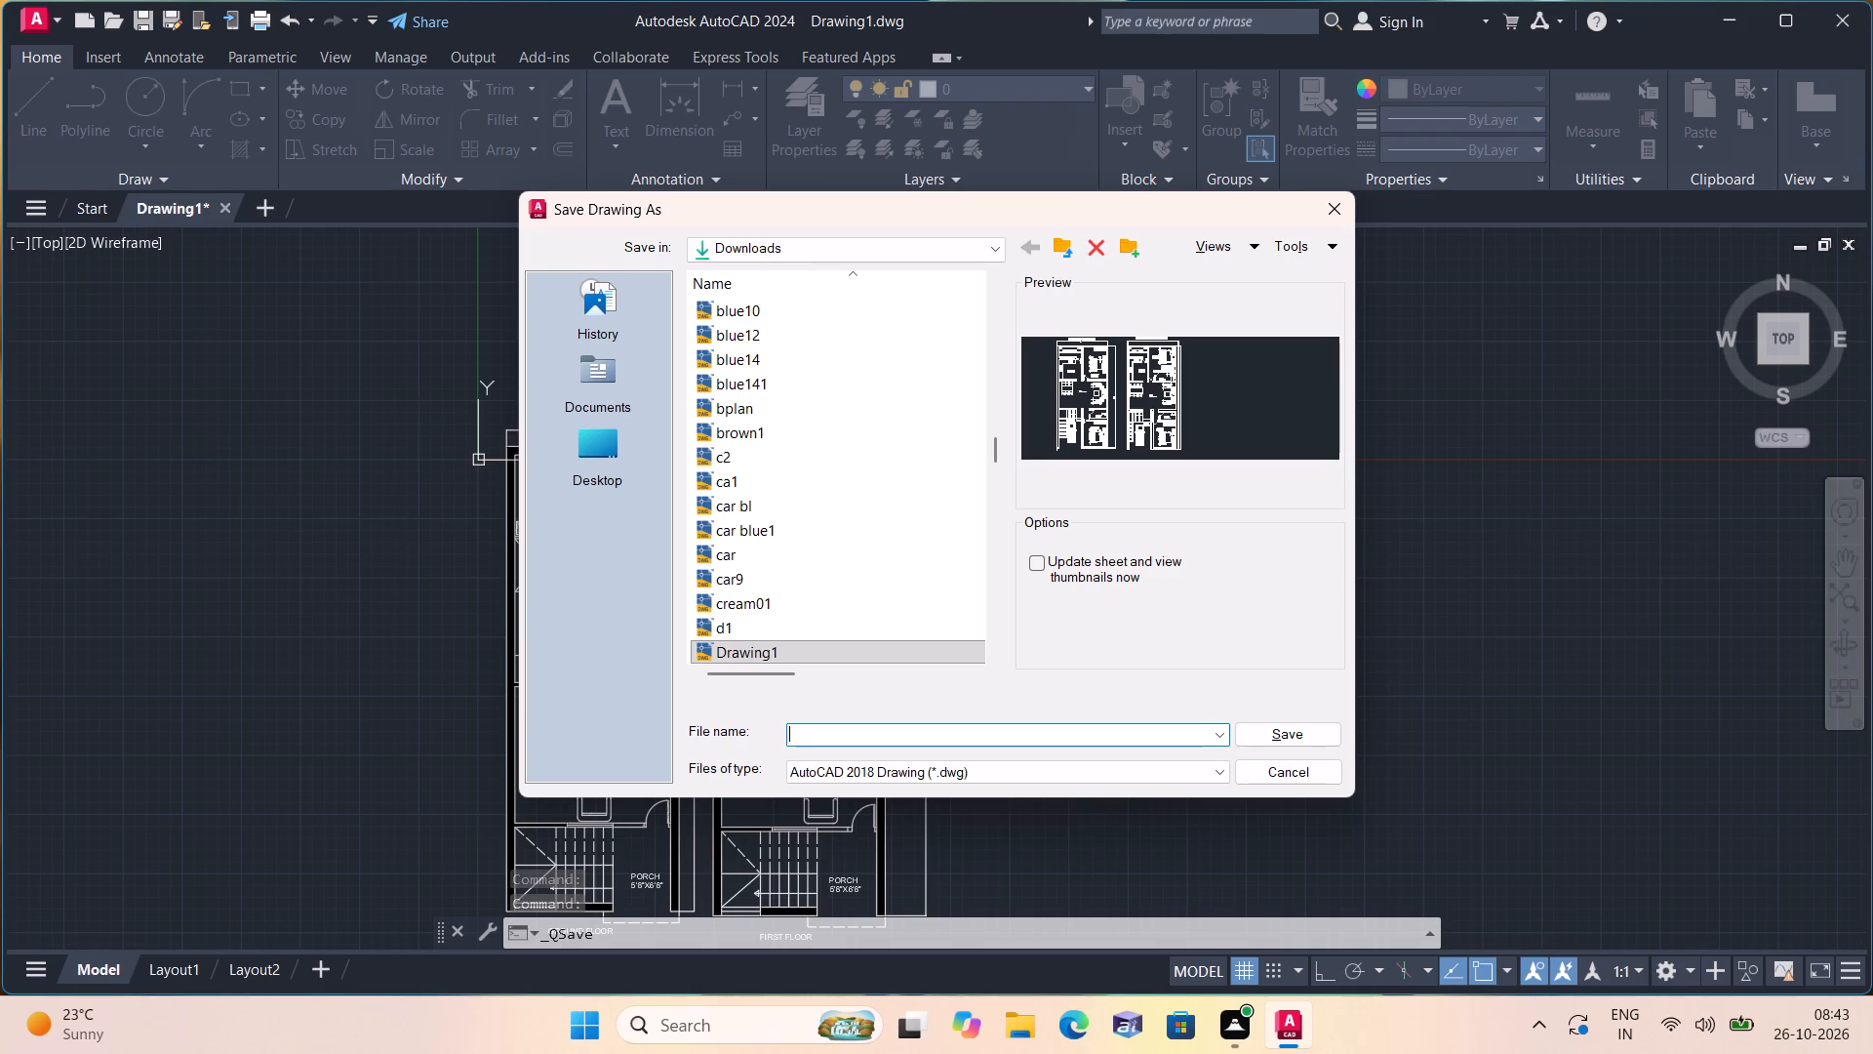
text(1515)
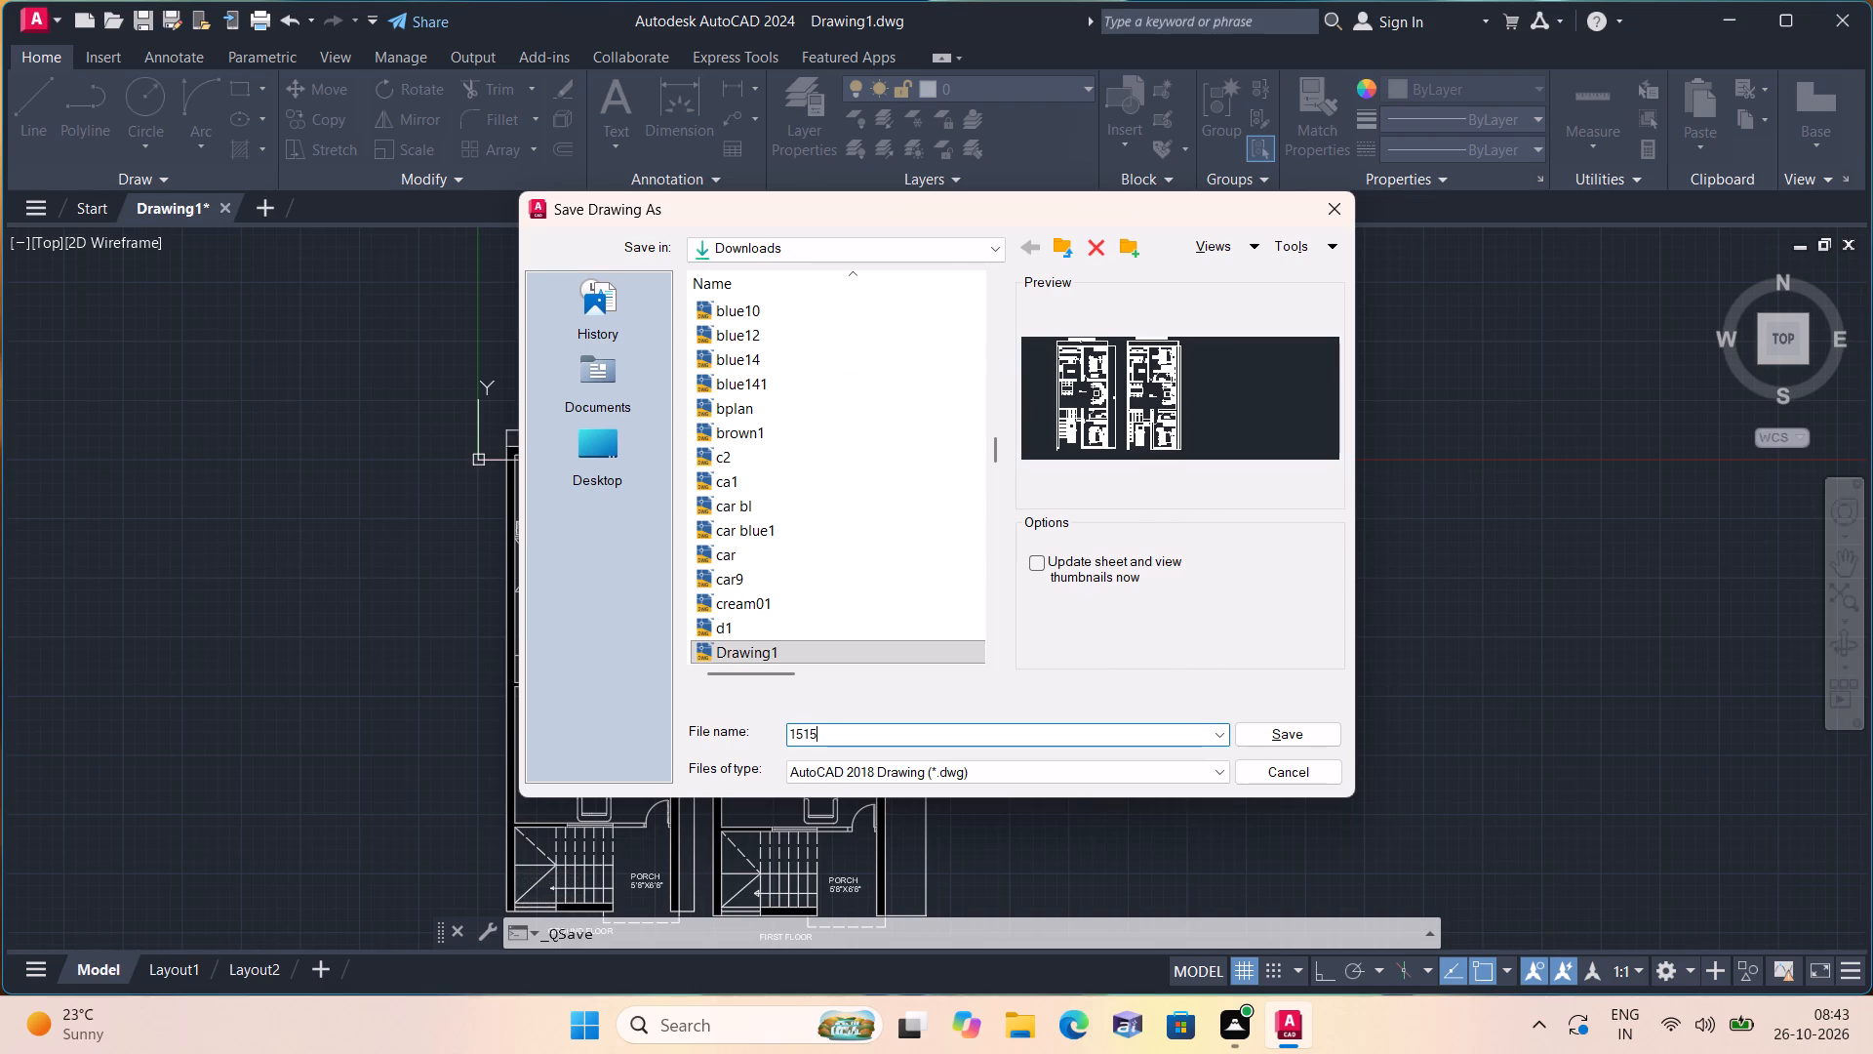
click(1323, 733)
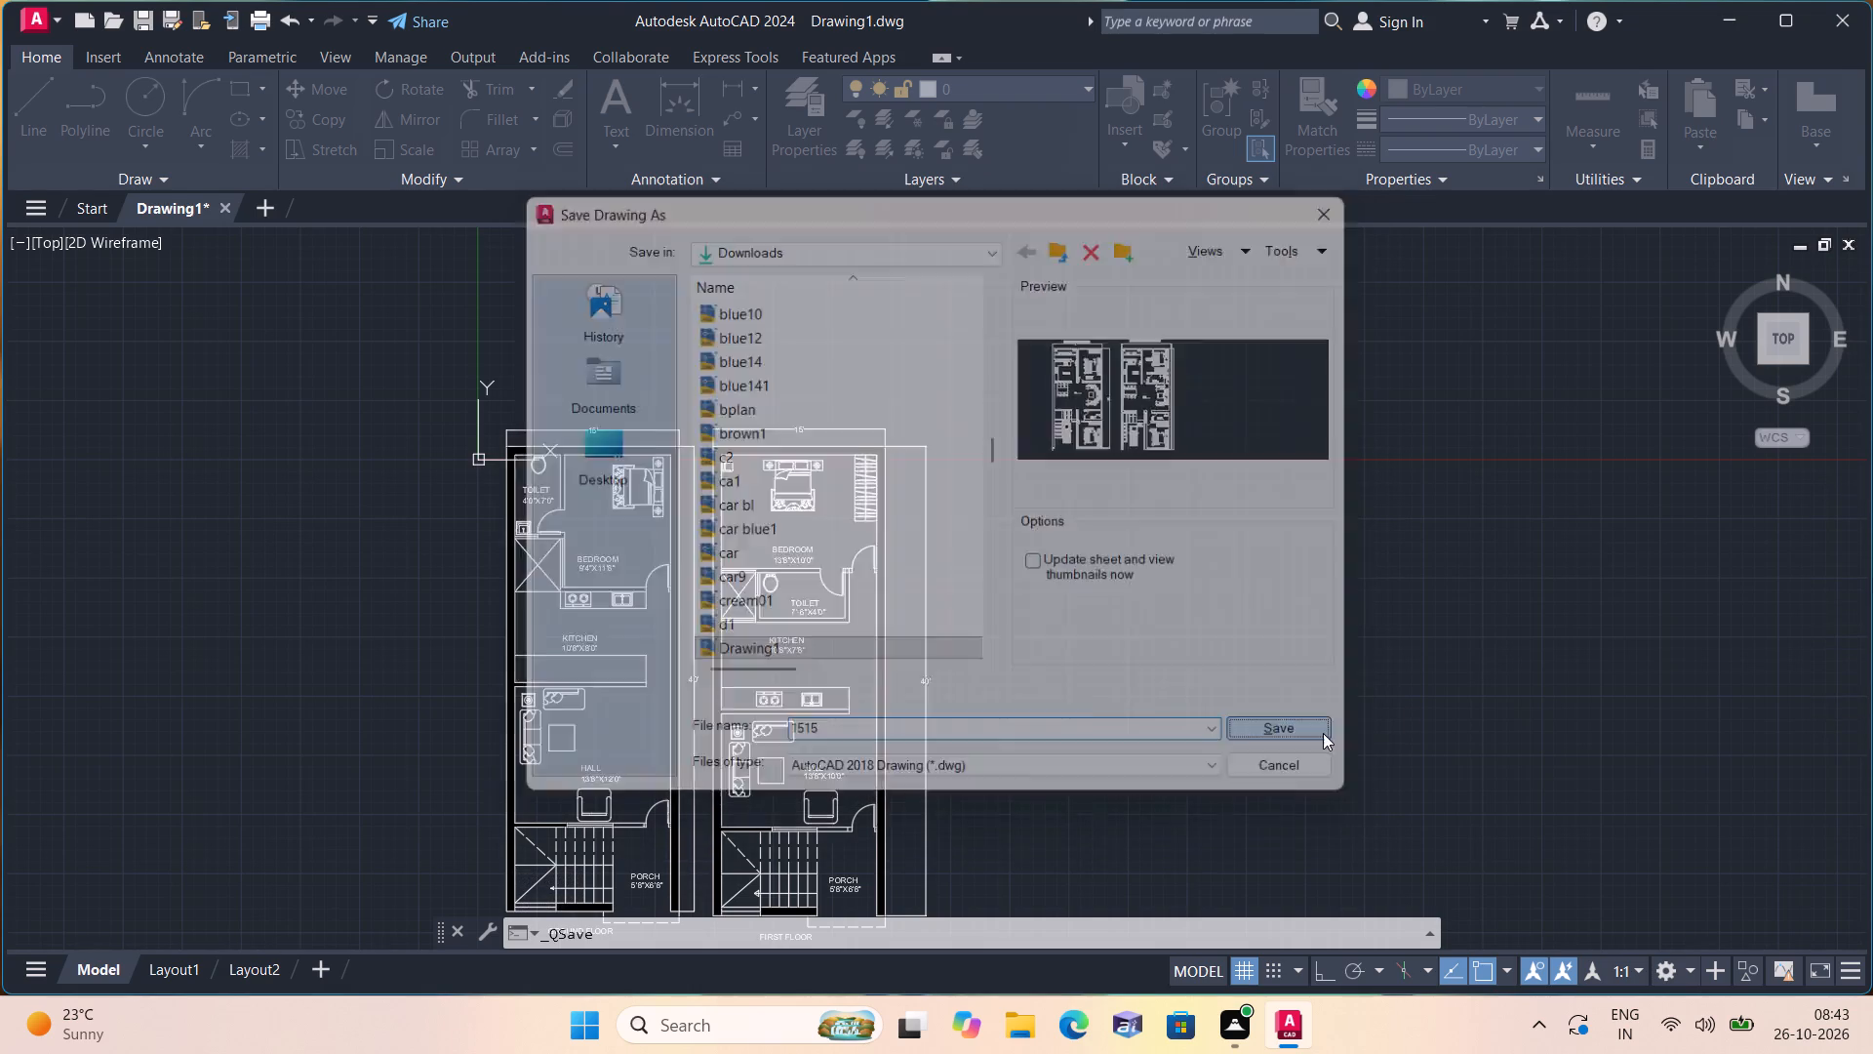
Start a plot using the DWG To PDF.pc3 plotter and ISO A4 (297.00 x 210.00 MM) paper.
text(plot)
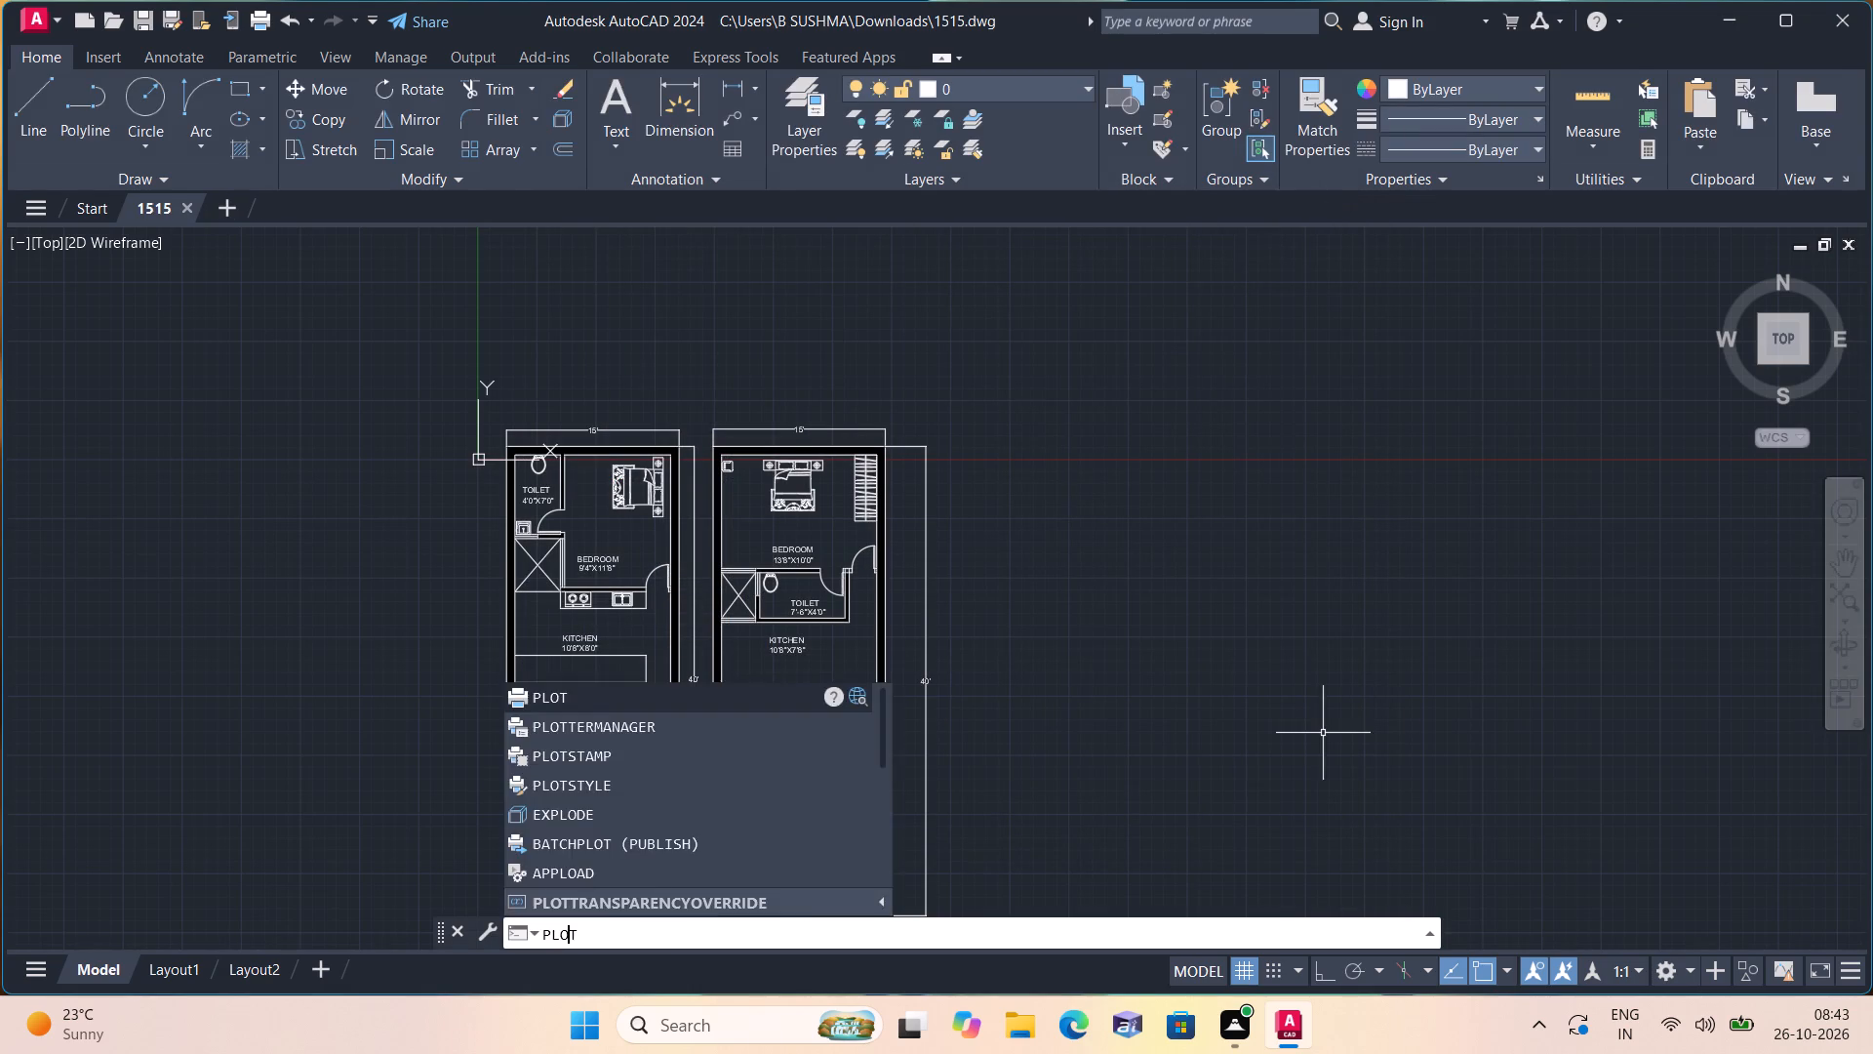
key(space)
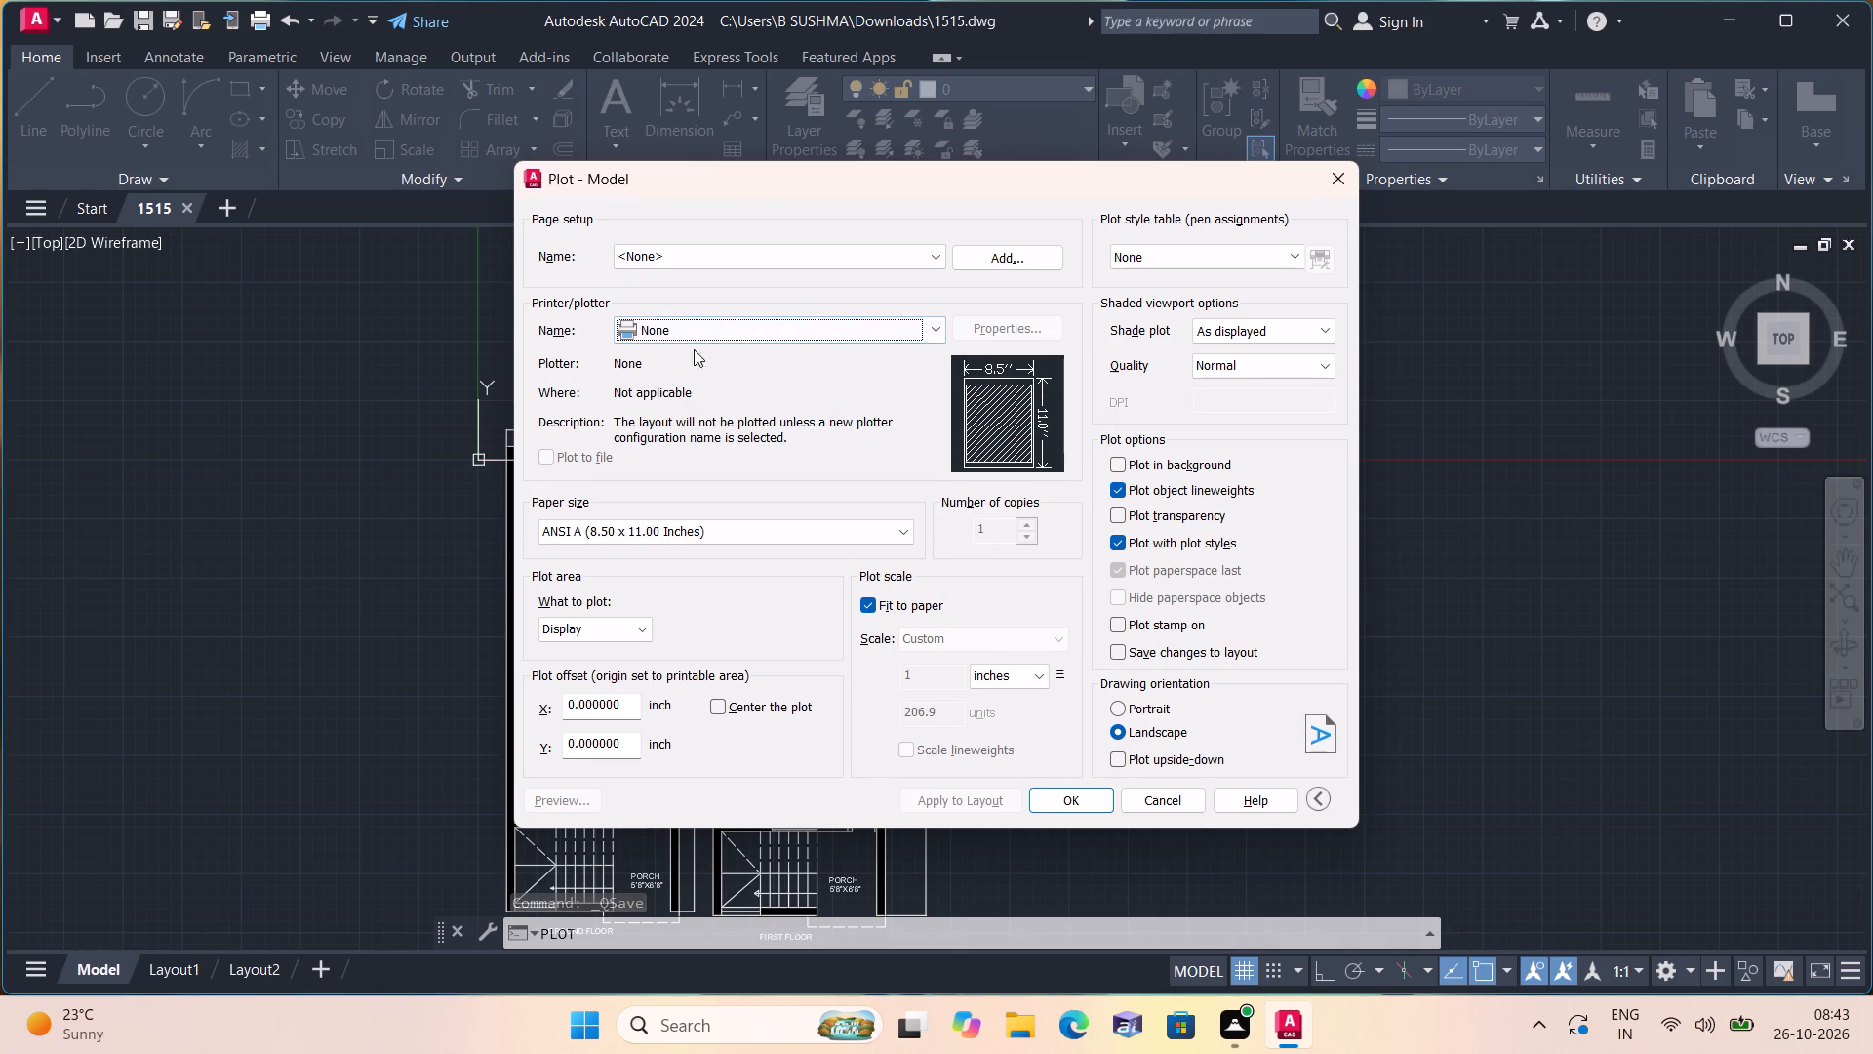
click(708, 329)
click(685, 572)
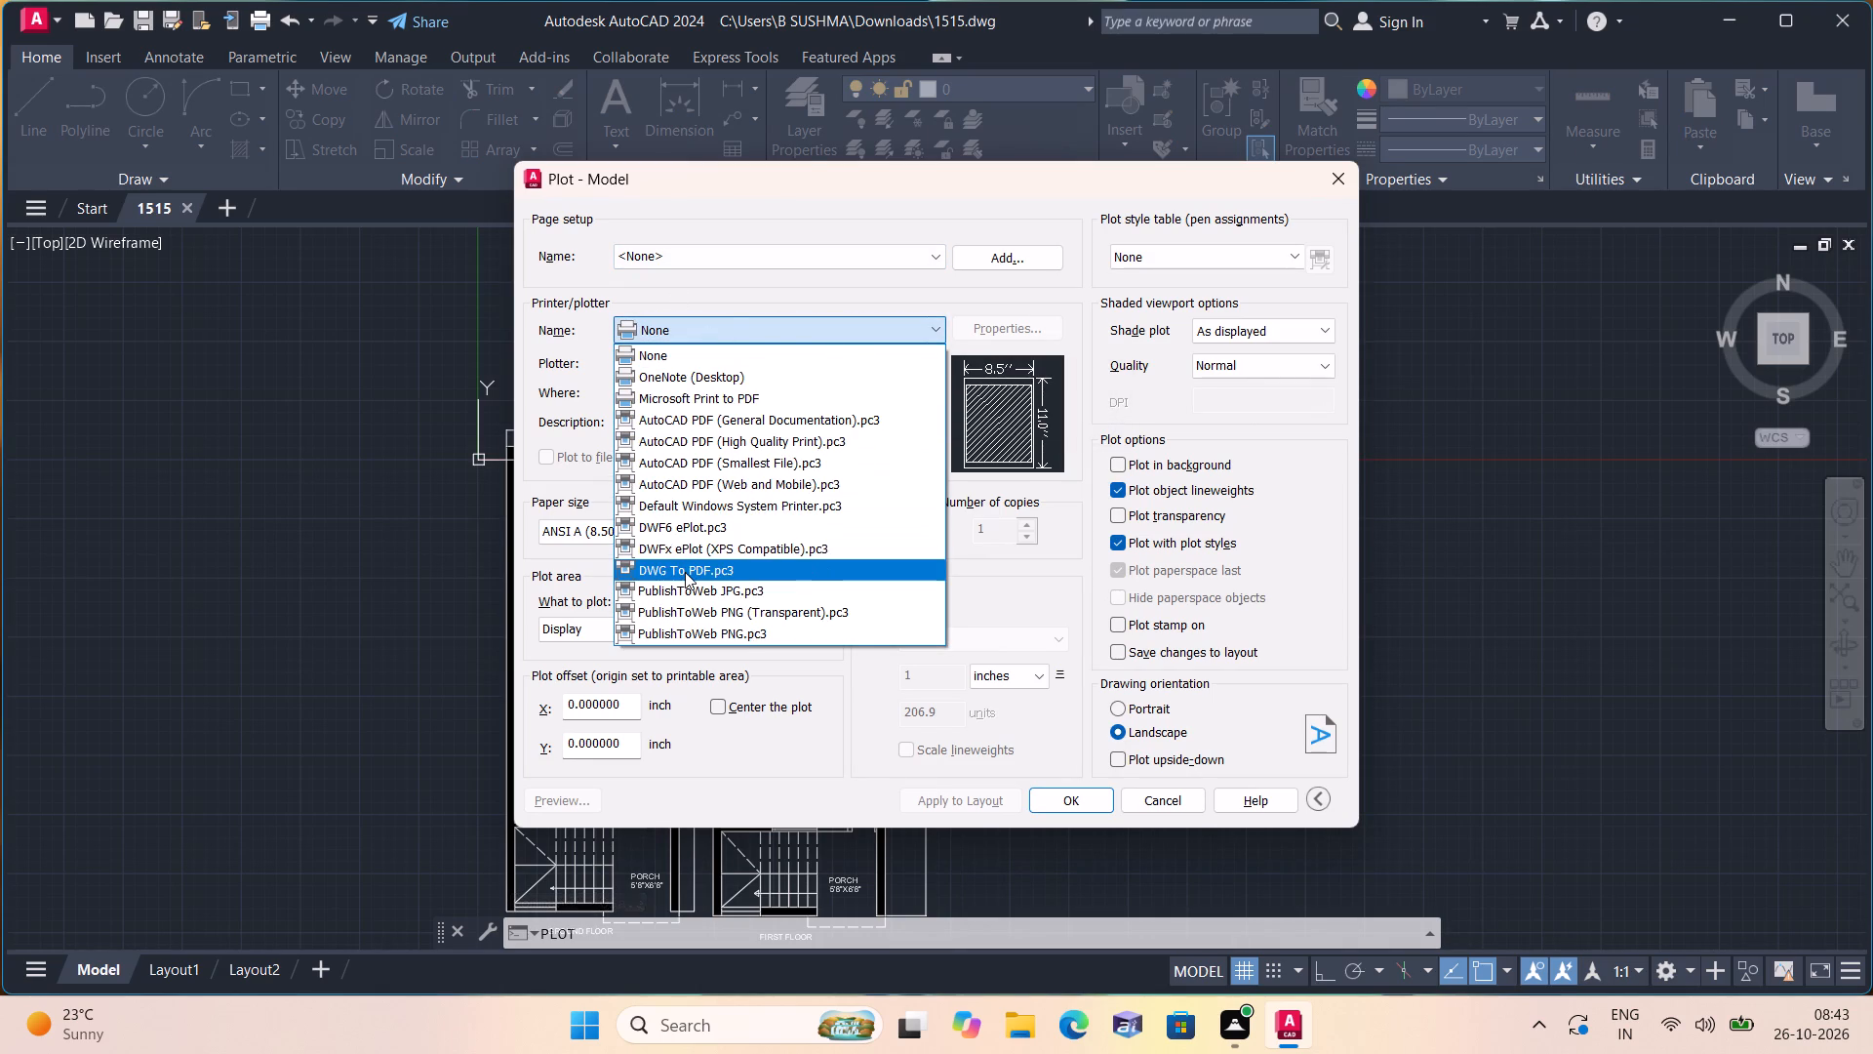
click(697, 536)
scroll(612, 647, down, 6)
scroll(611, 727, down, 5)
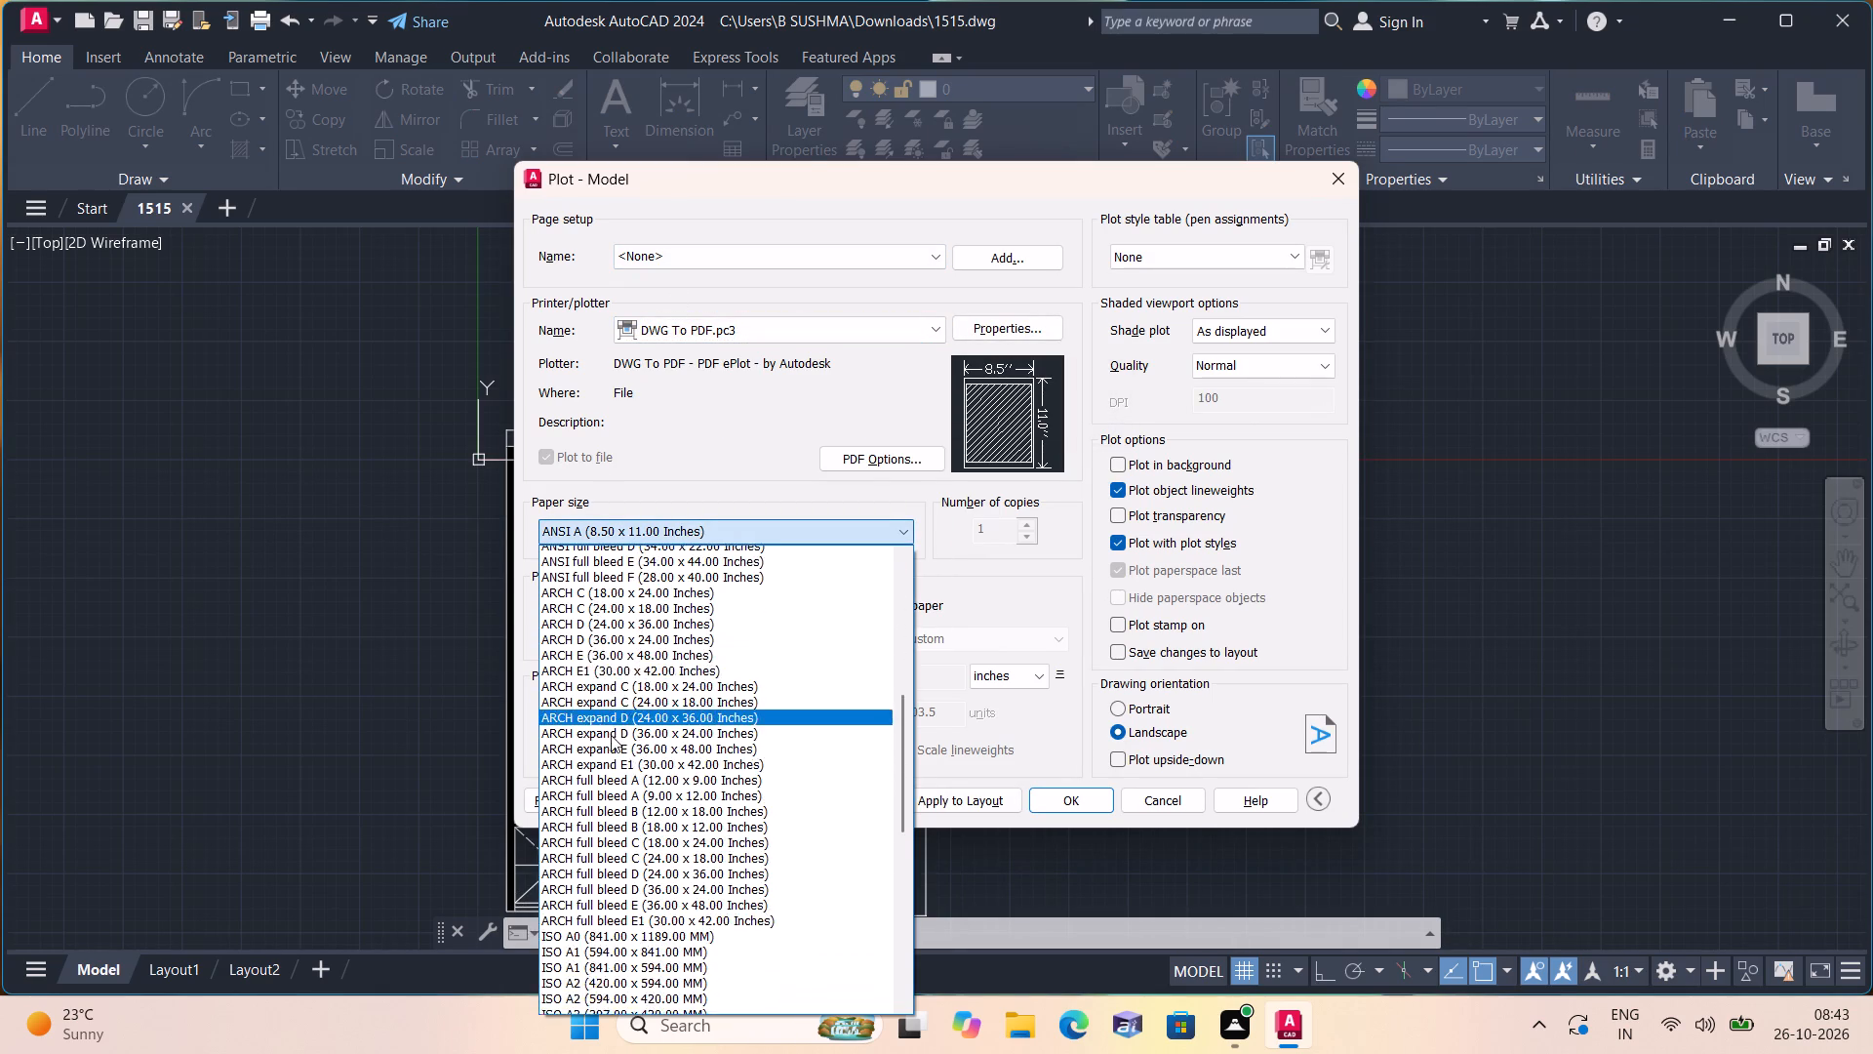
scroll(611, 735, down, 6)
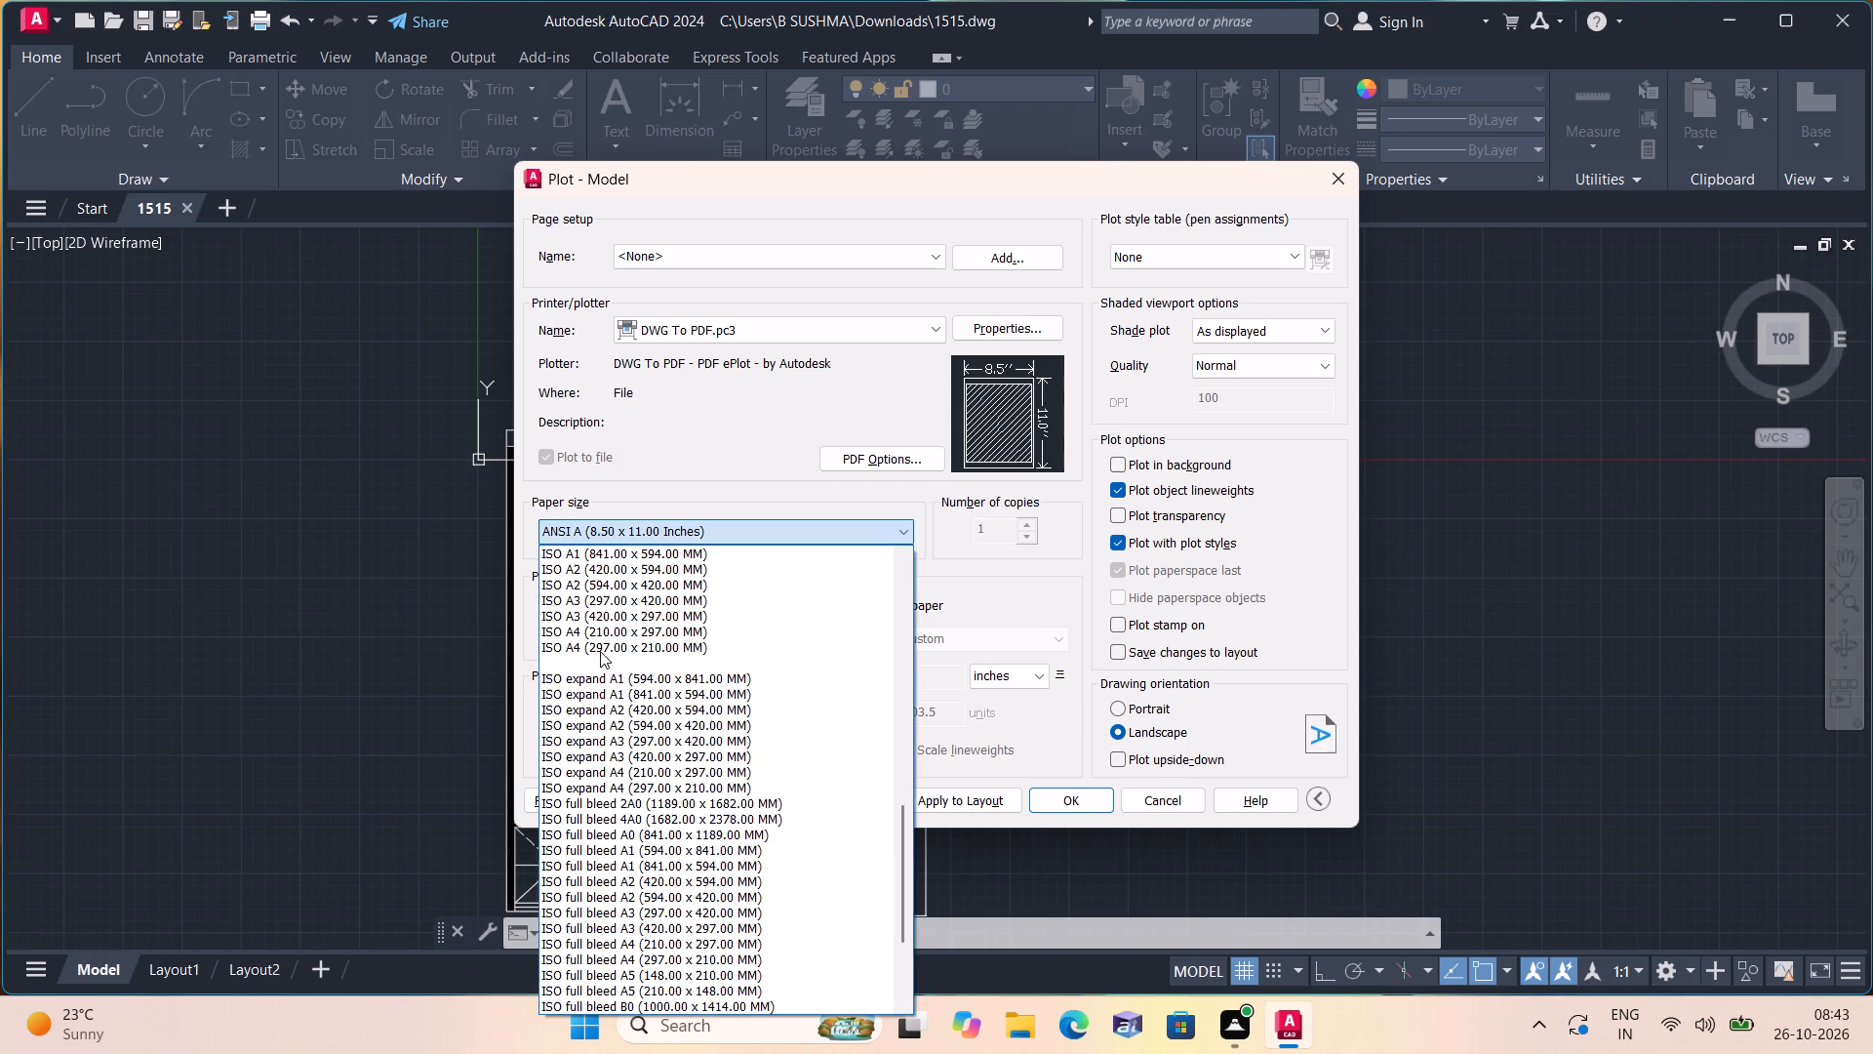
click(600, 651)
Define the plot area as a window enclosing both floor plans with a margin around them.
click(633, 630)
click(612, 687)
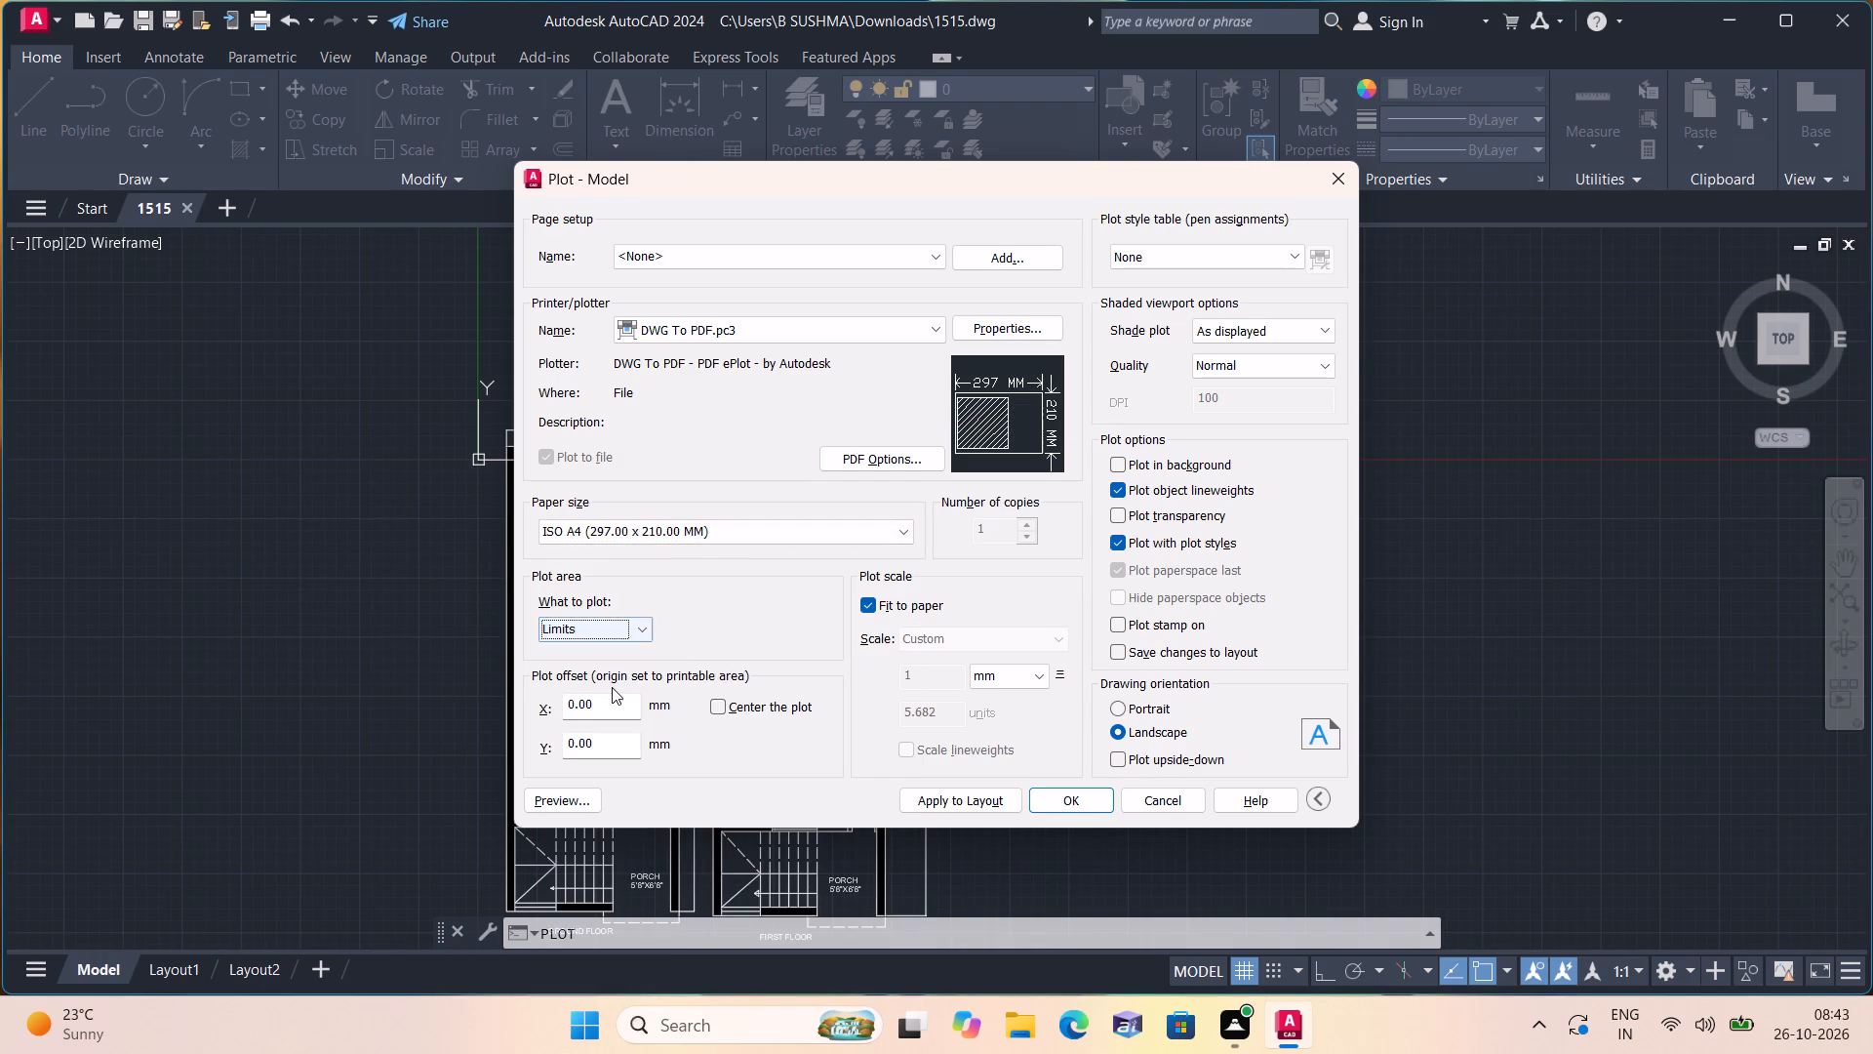
click(625, 626)
click(601, 698)
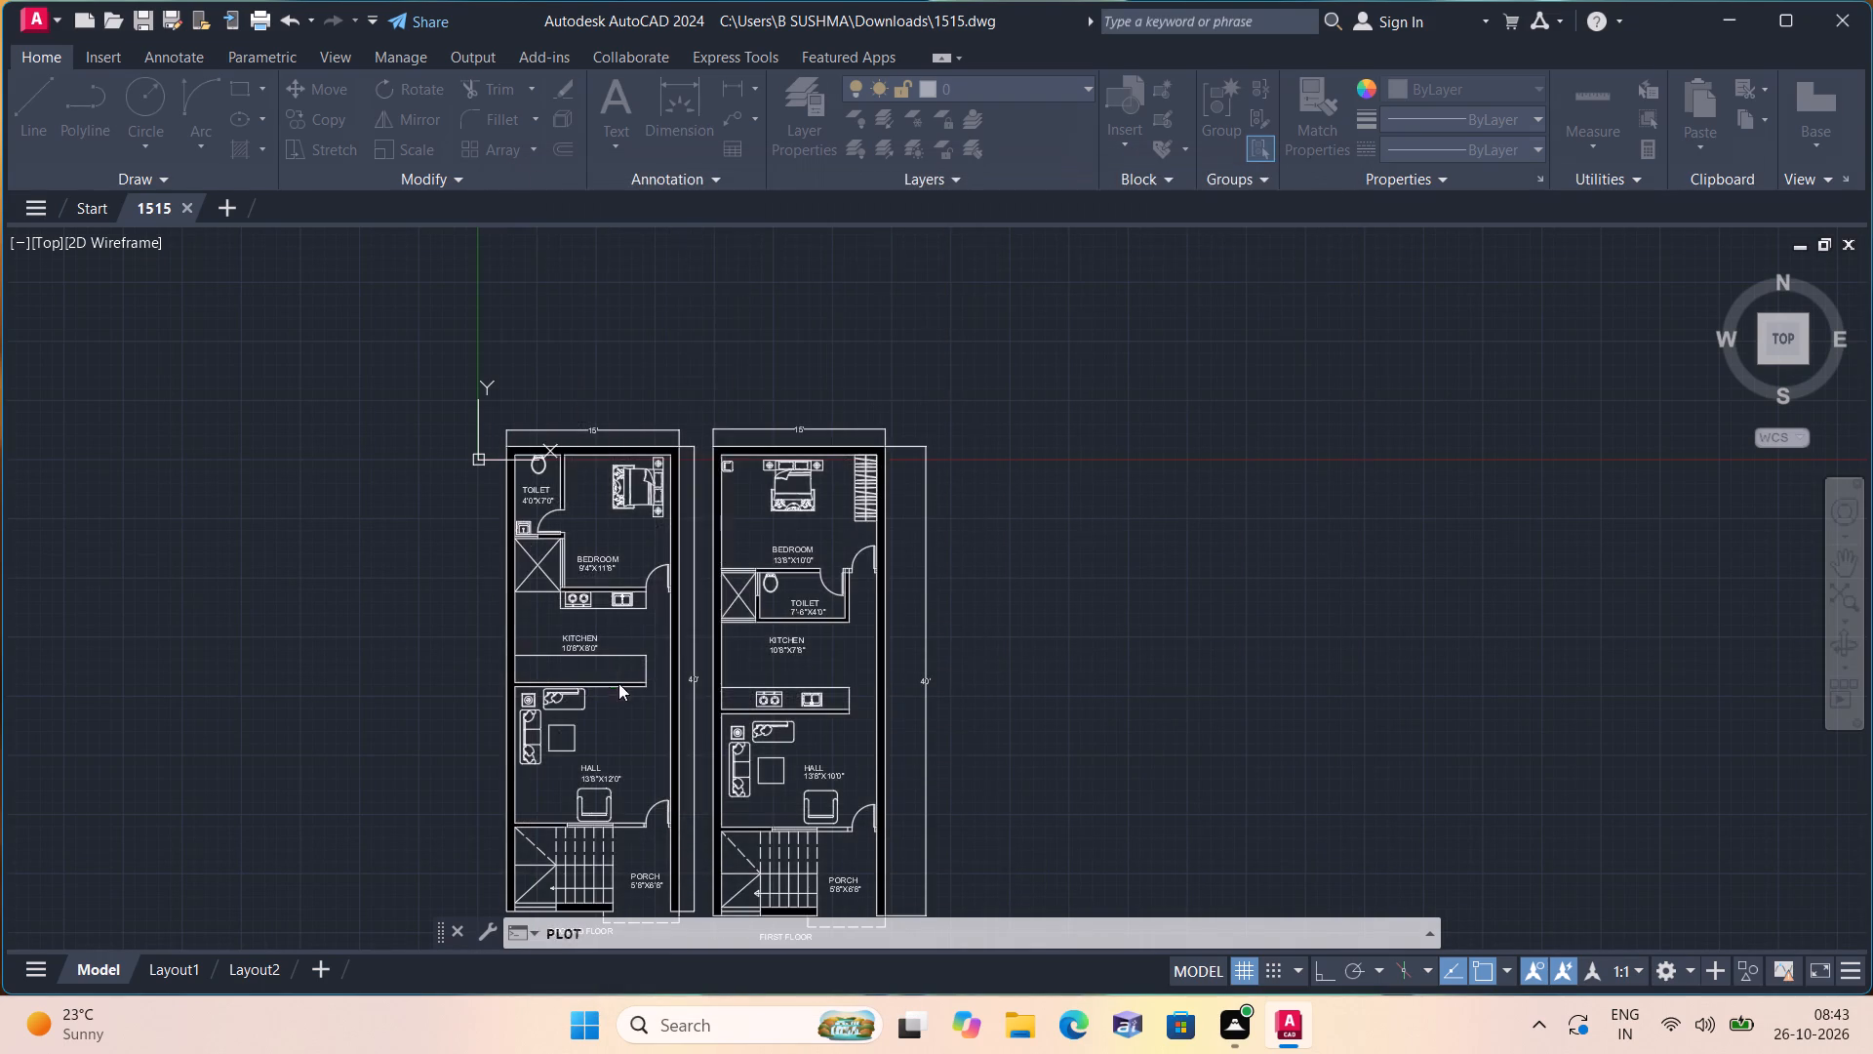
scroll(620, 681, down, 2)
middle_drag(606, 666, 579, 519)
click(424, 401)
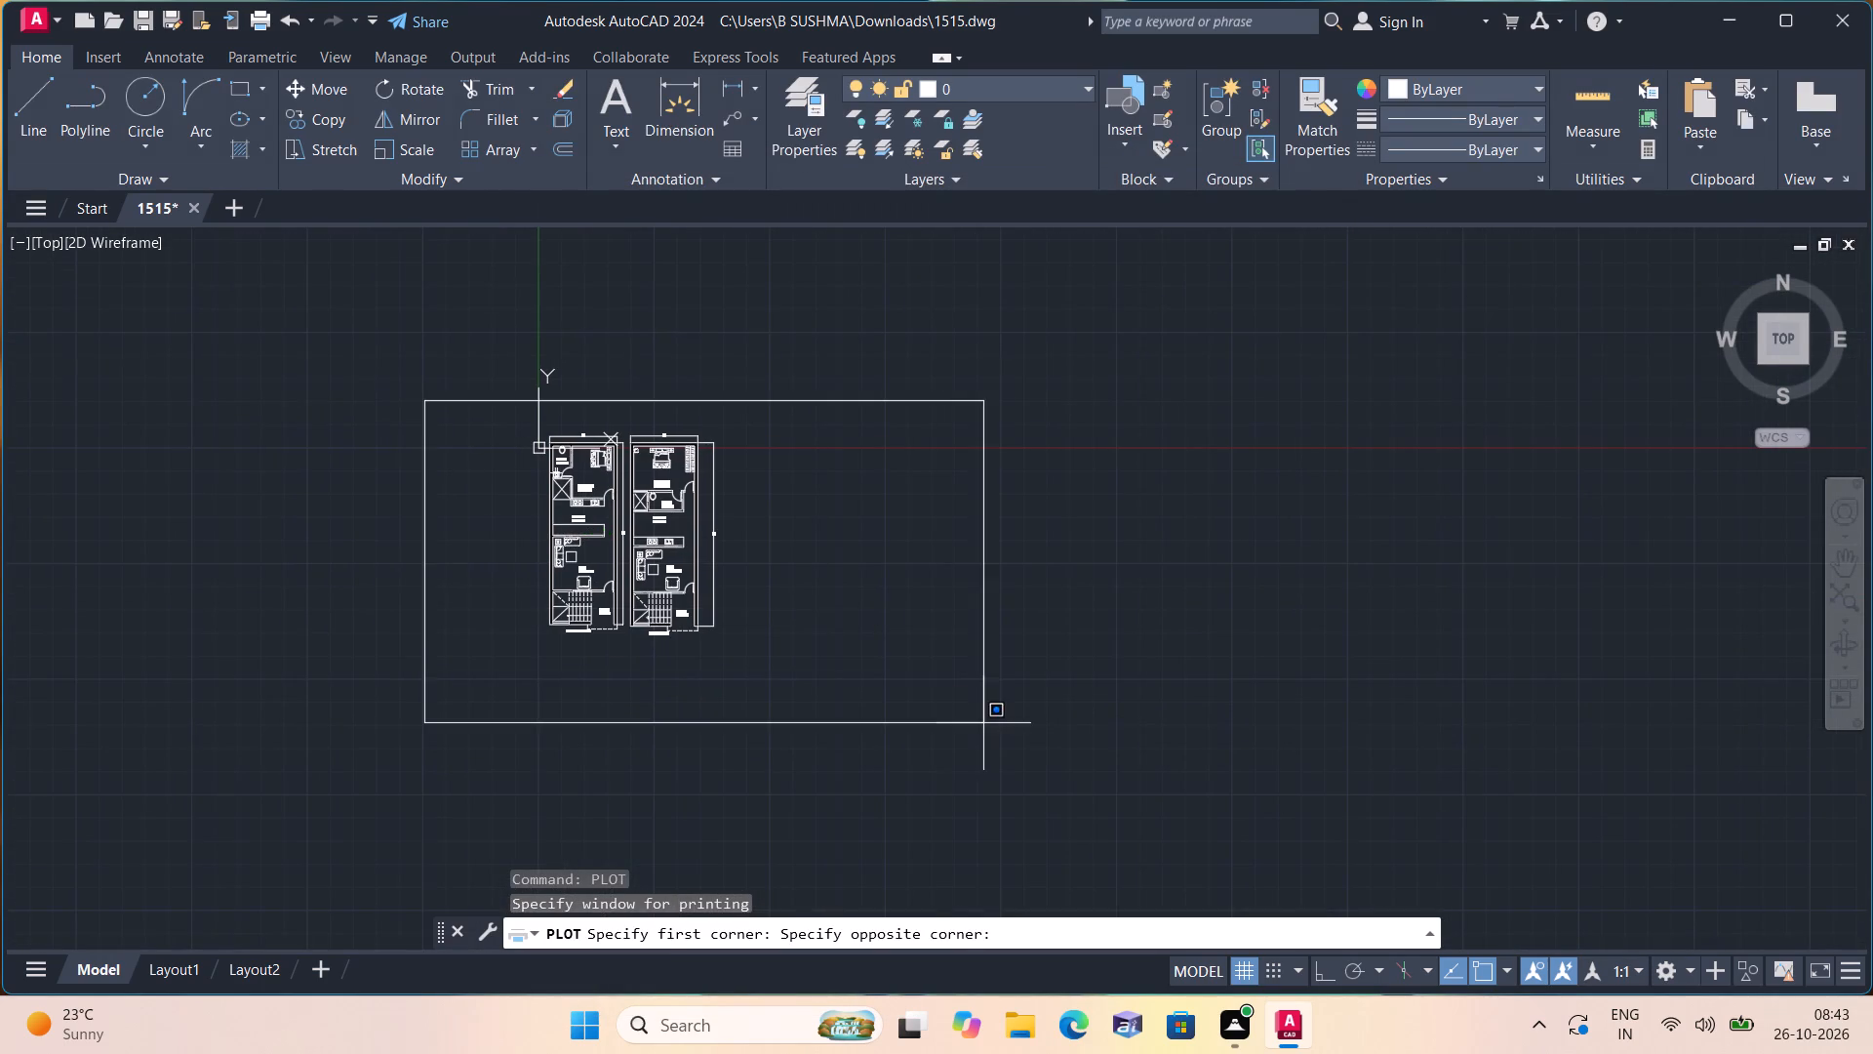
click(983, 723)
Center the plot on the sheet and assign the acad.ctb plot style table.
click(715, 702)
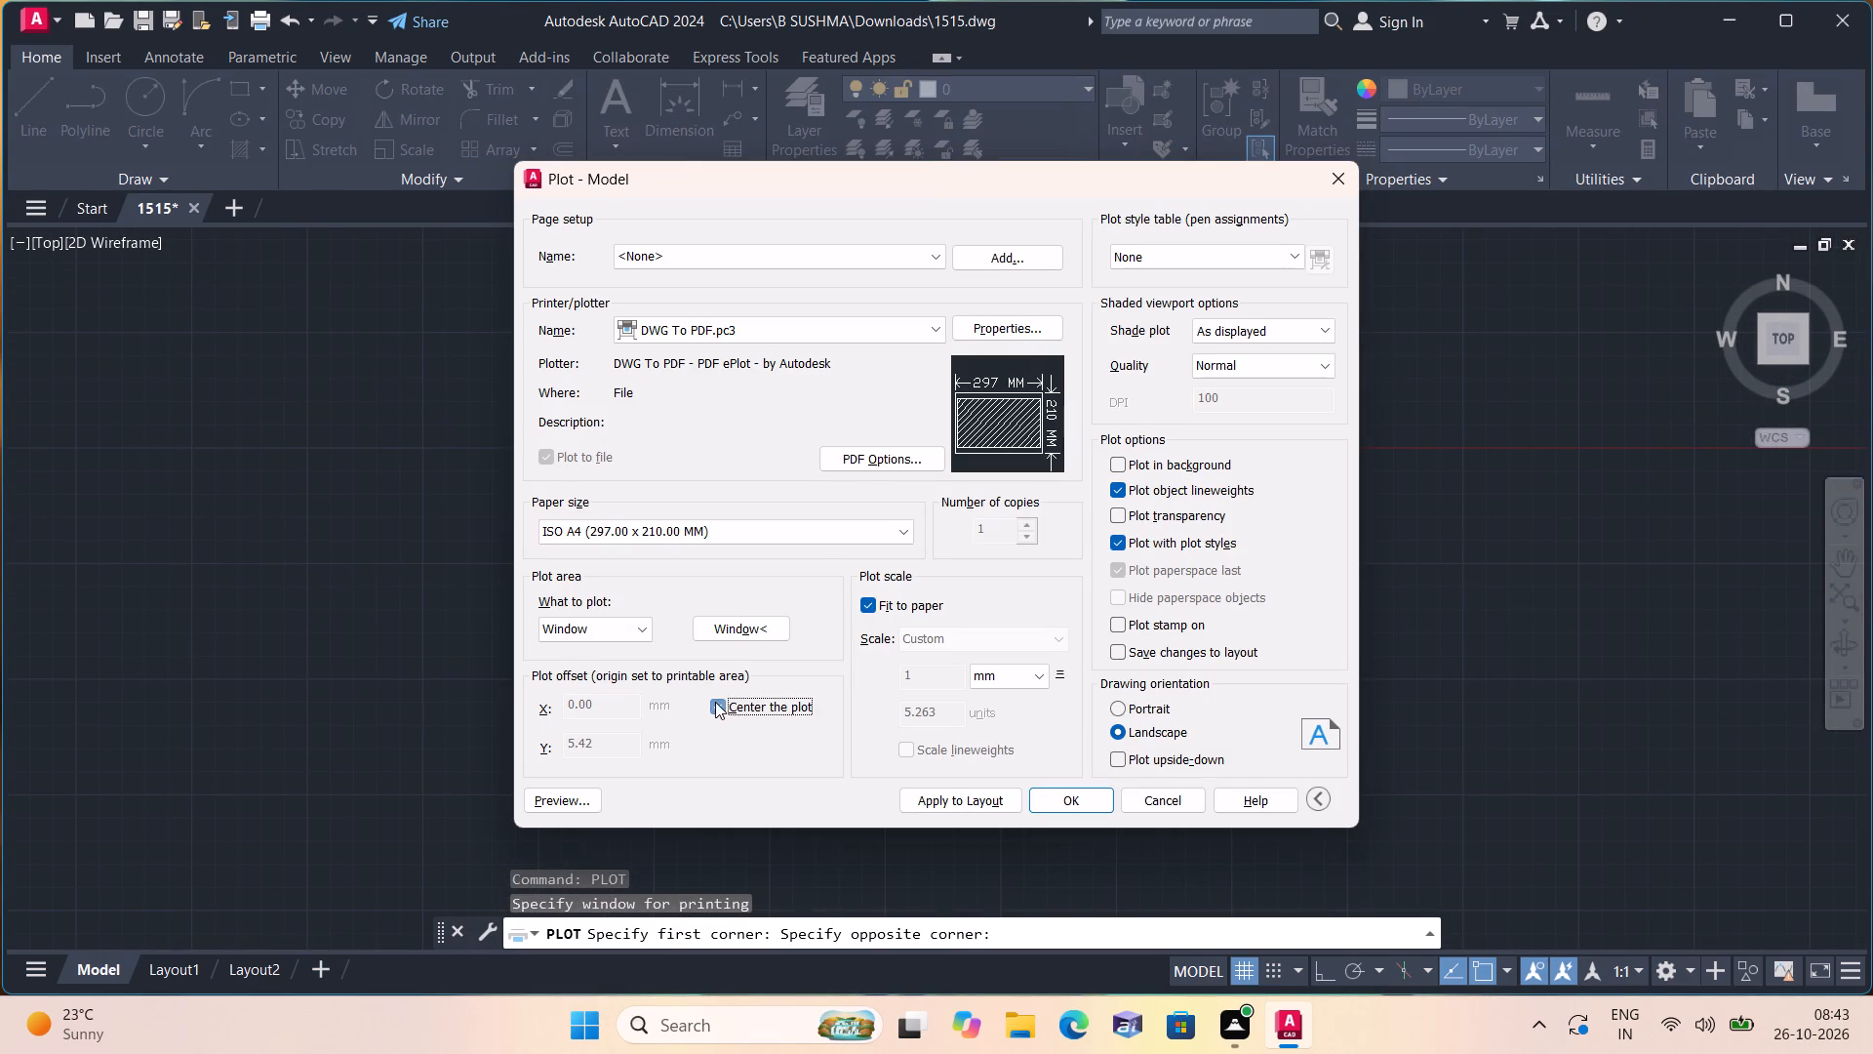
click(1136, 257)
click(1127, 298)
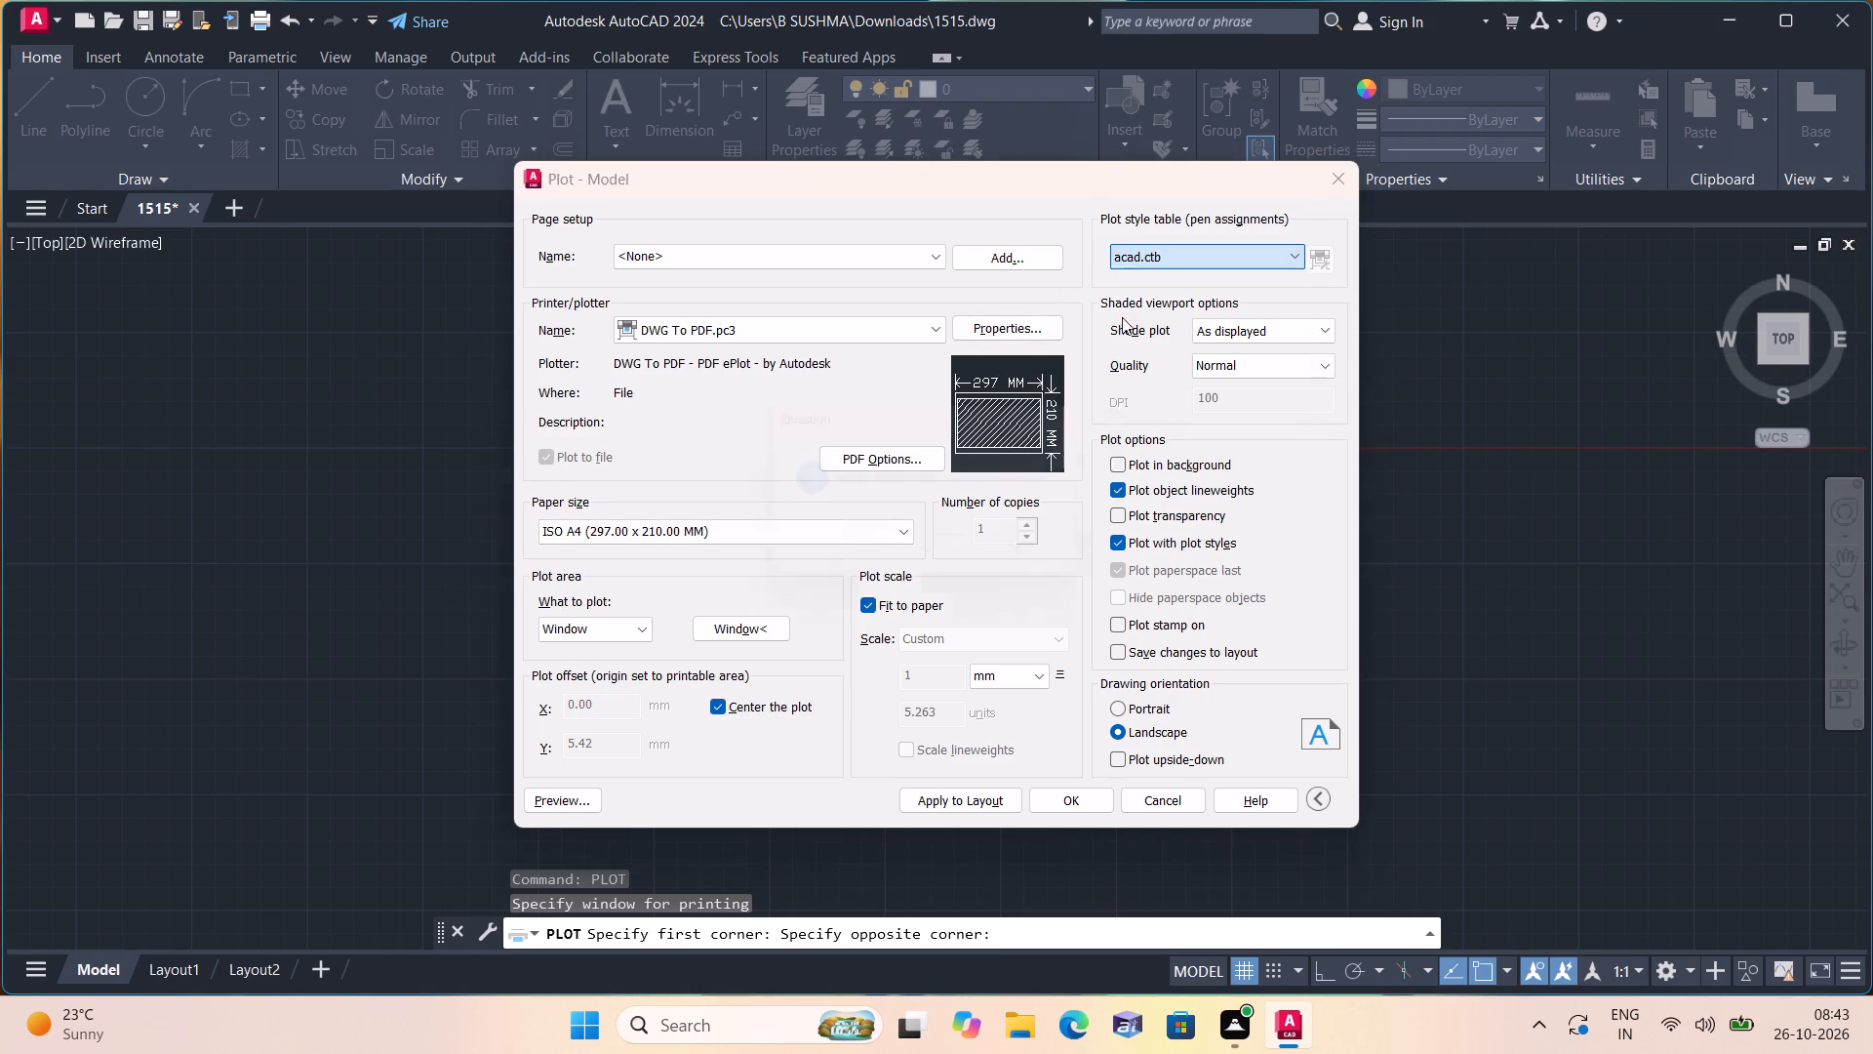
click(941, 563)
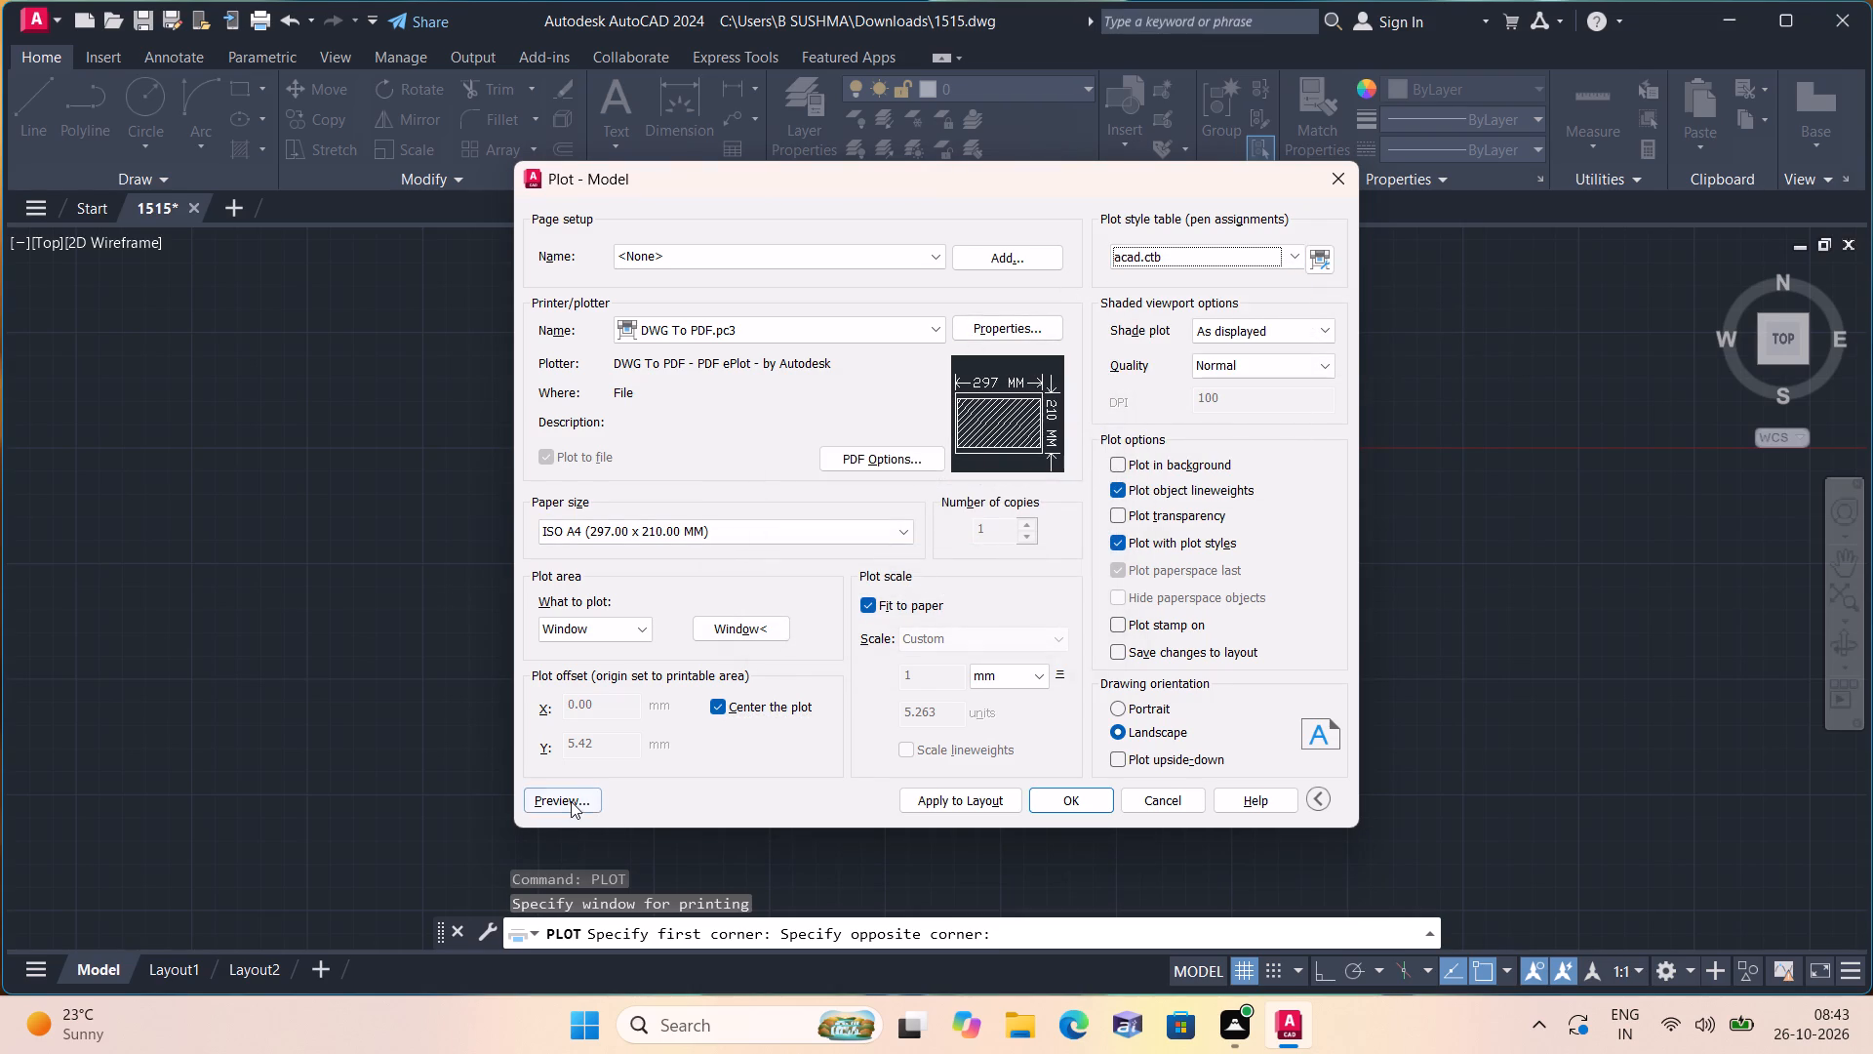
Preview the plot and examine the ground- and first-floor plans at close range, then exit the preview.
click(571, 800)
scroll(790, 582, up, 1)
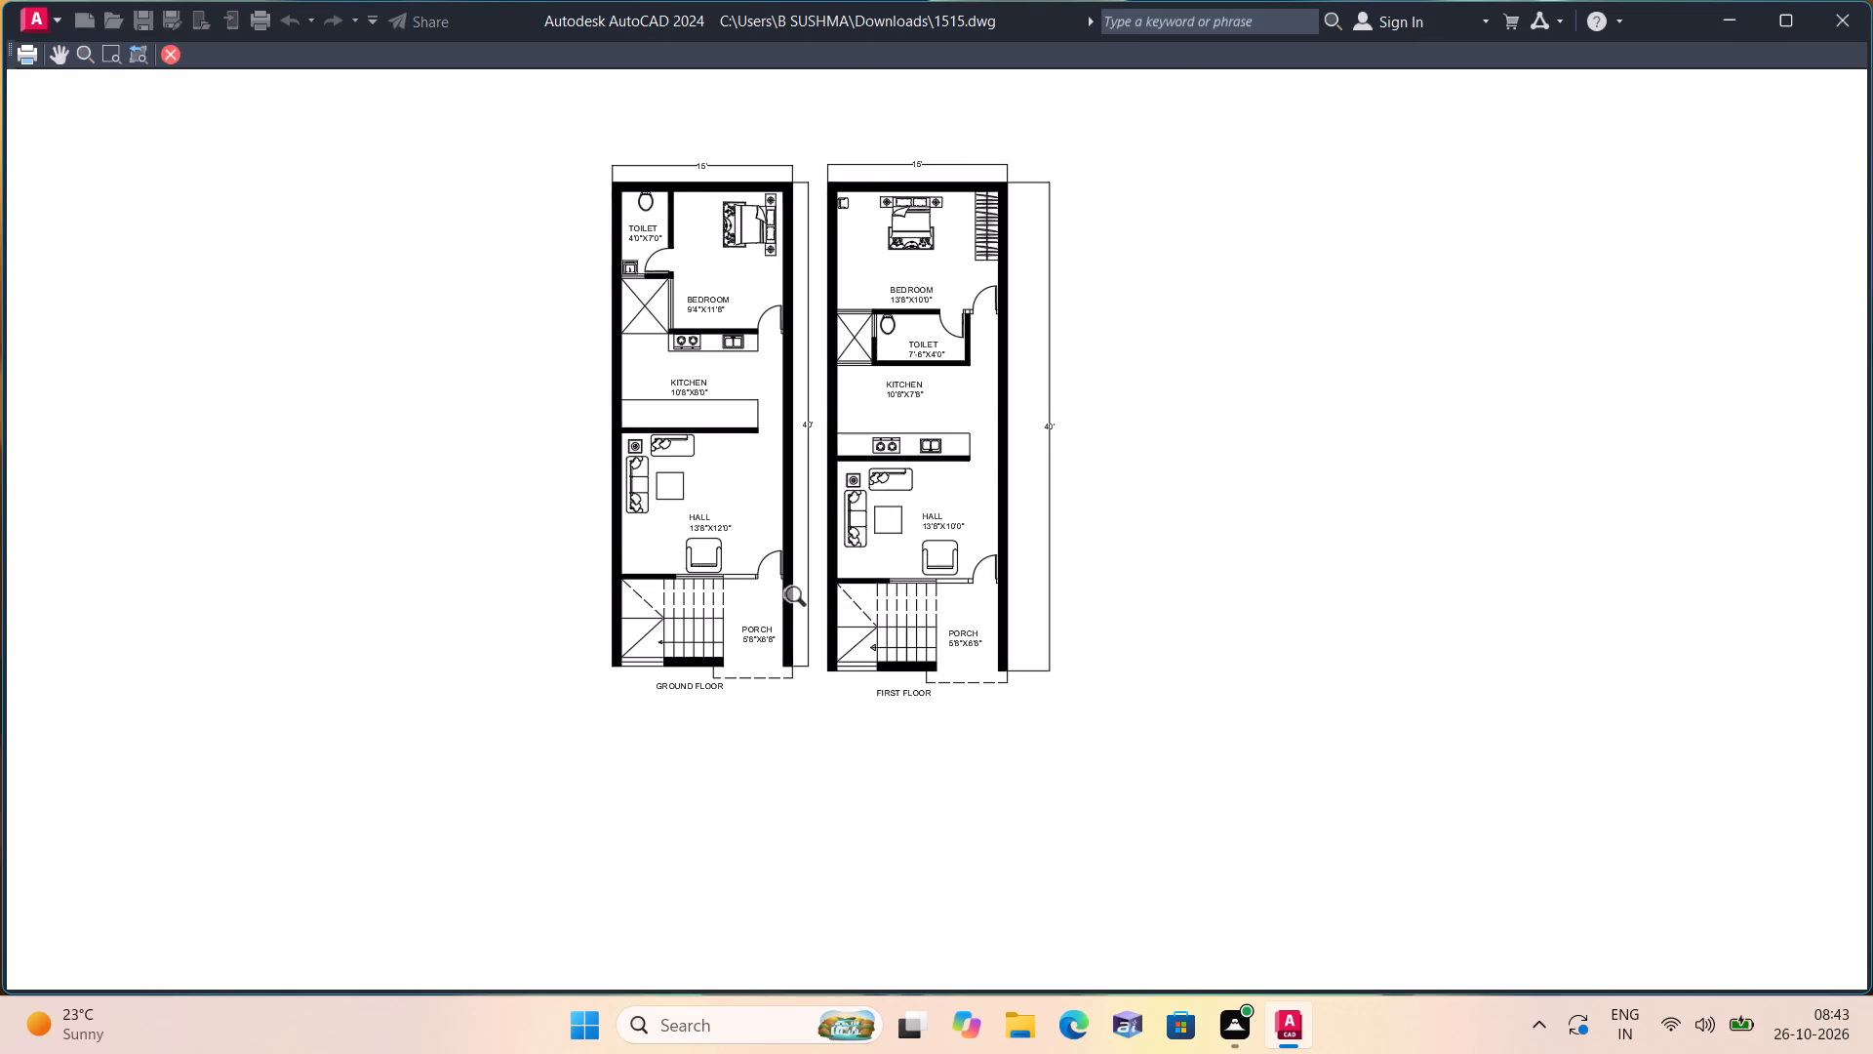
scroll(823, 628, up, 2)
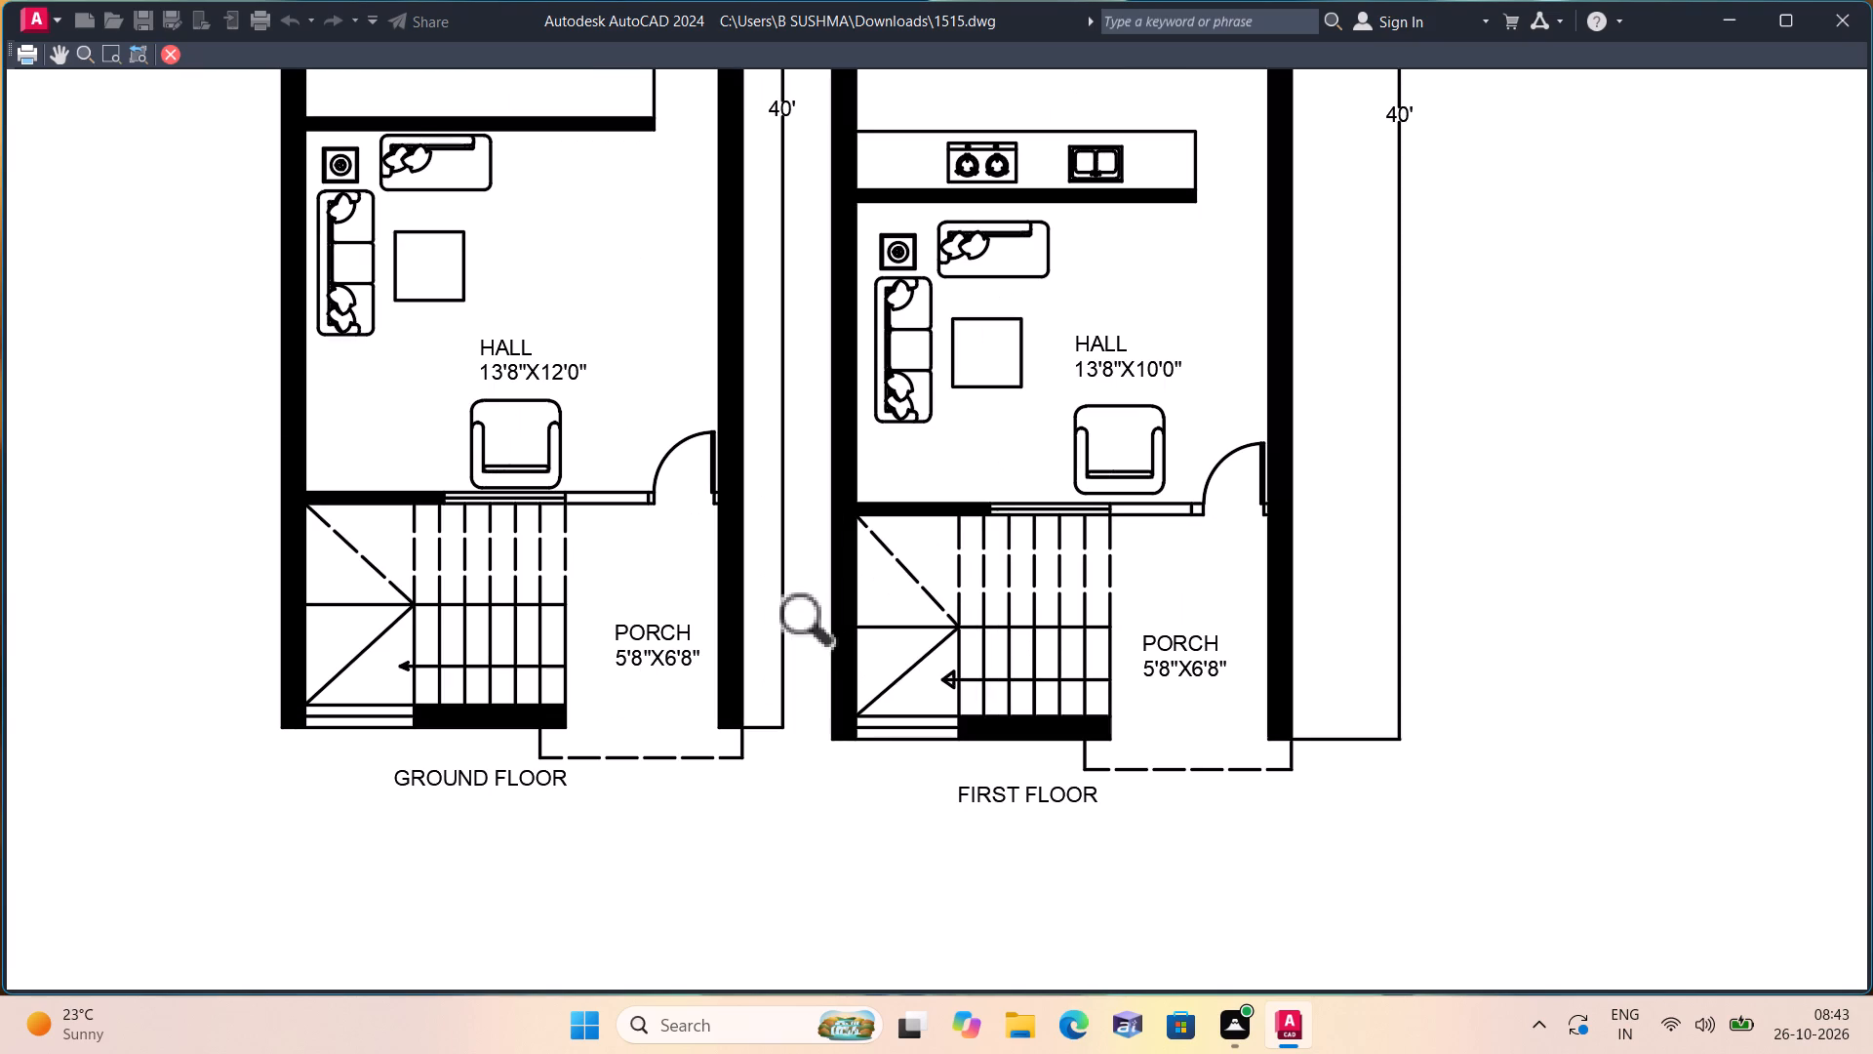
middle_drag(783, 650, 756, 681)
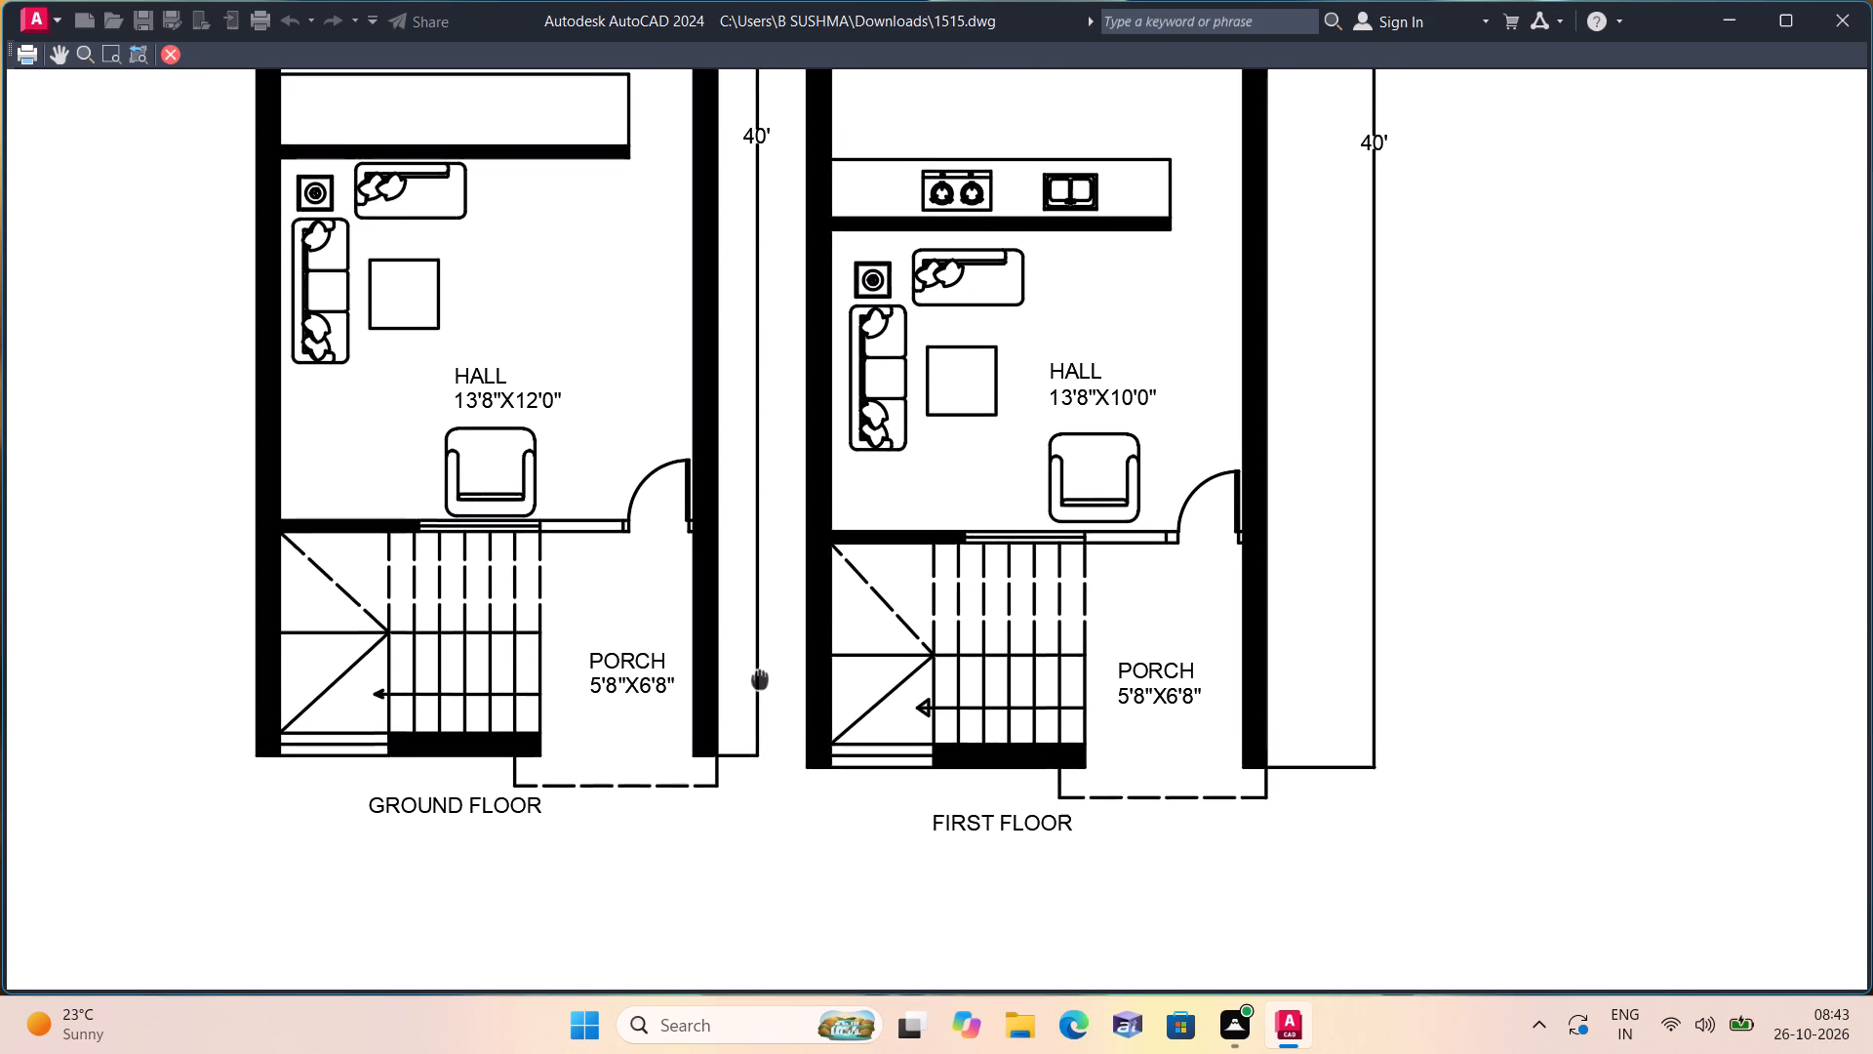
middle_drag(756, 681, 790, 805)
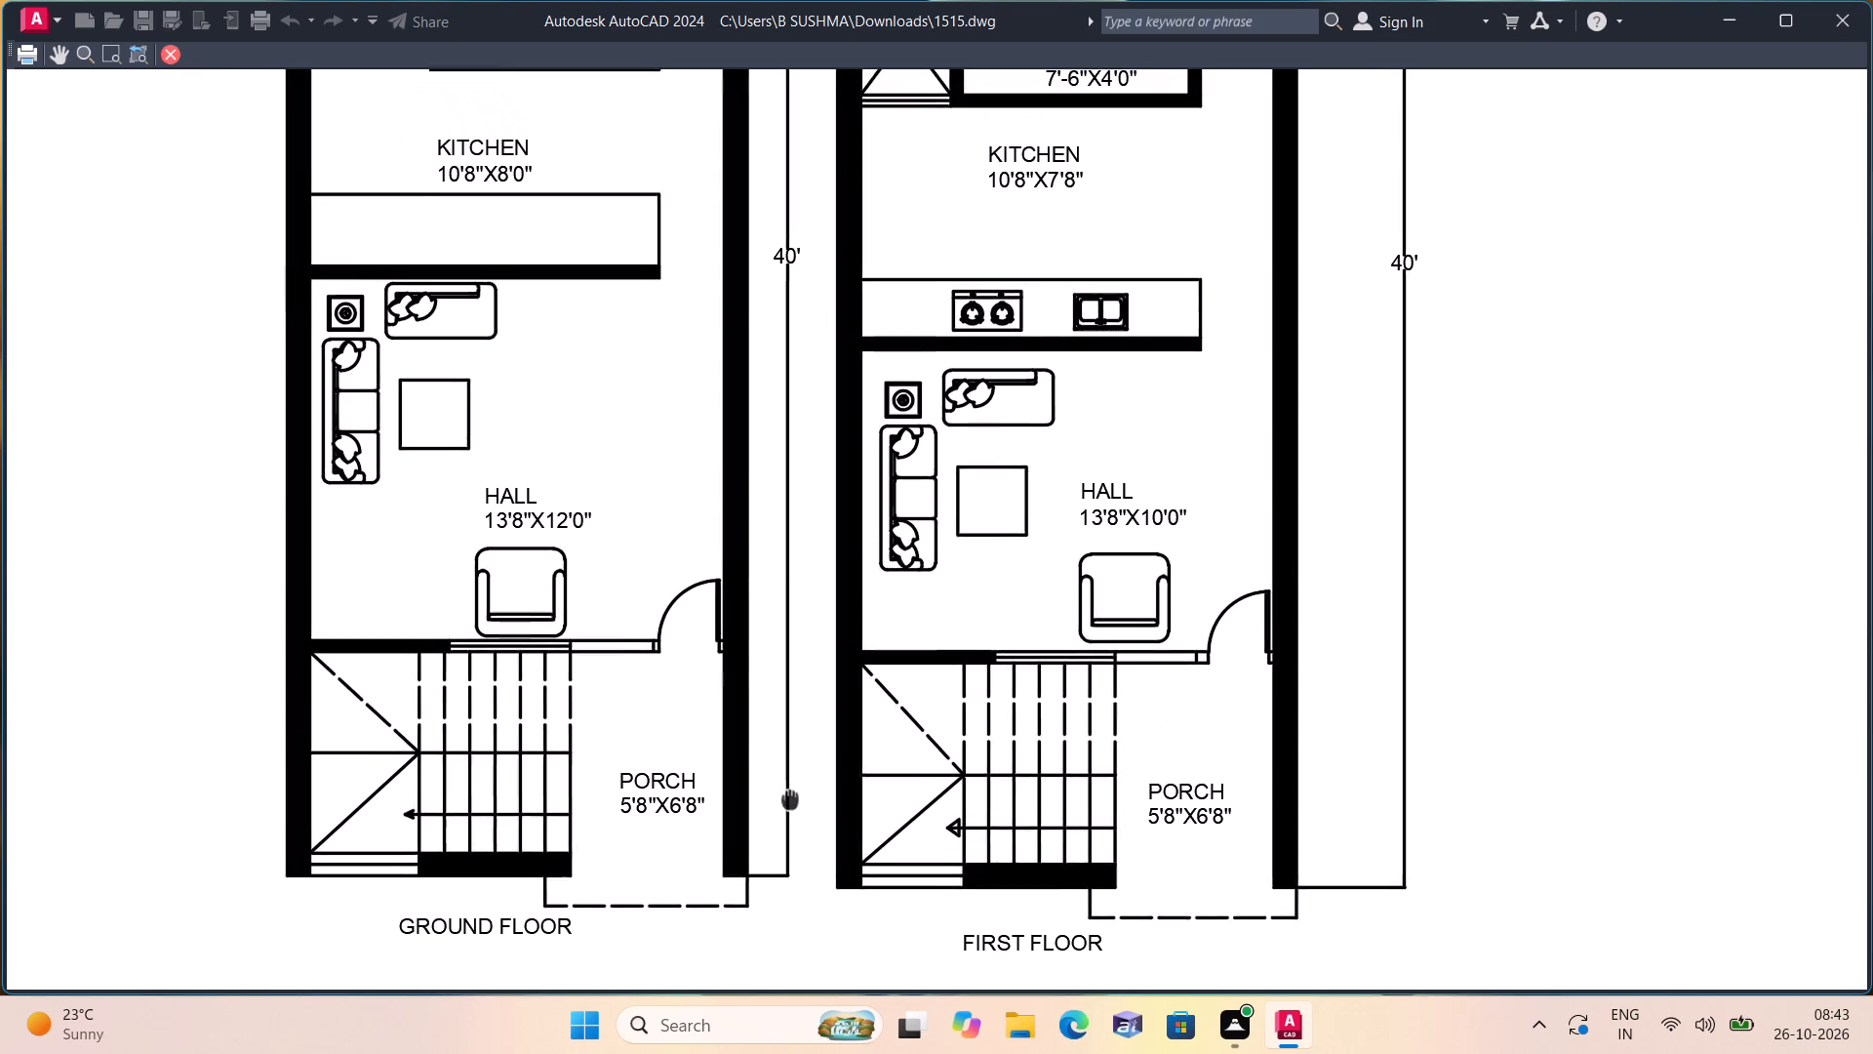
middle_drag(790, 805, 802, 843)
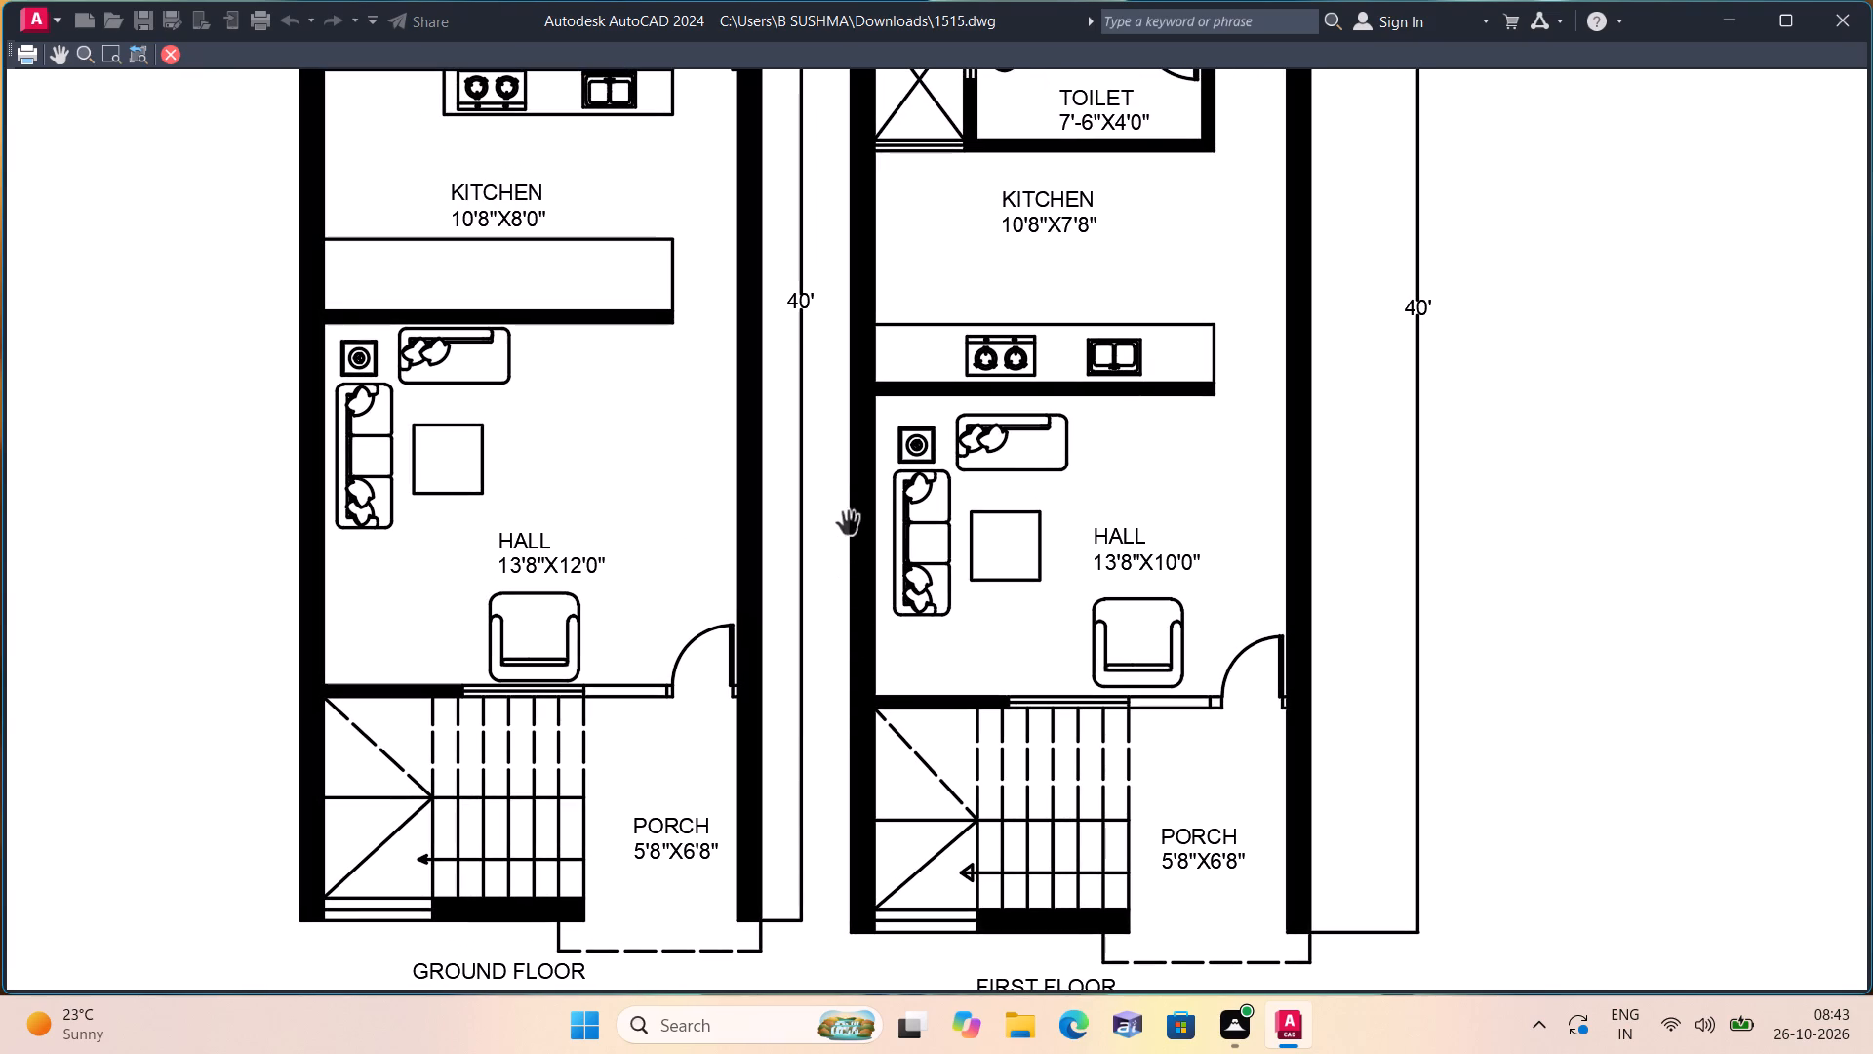
scroll(822, 485, down, 1)
middle_drag(822, 485, 844, 583)
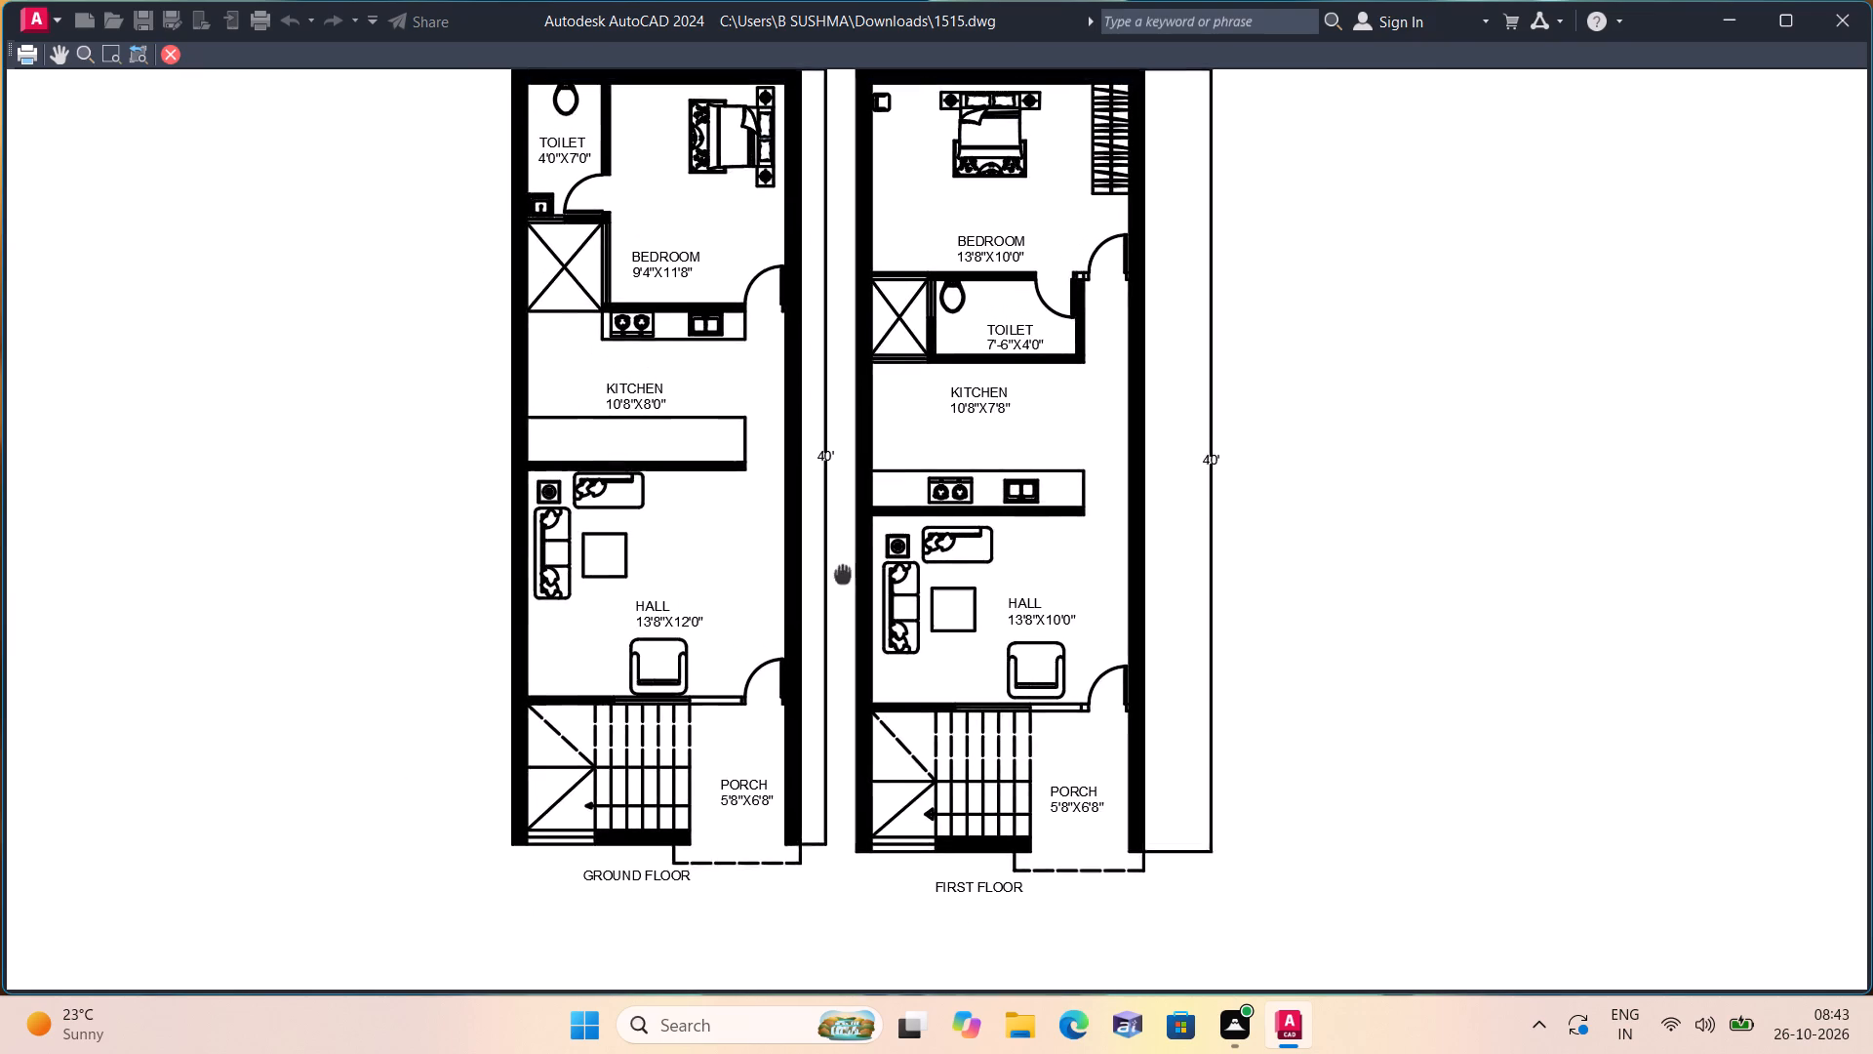
middle_drag(844, 583, 835, 693)
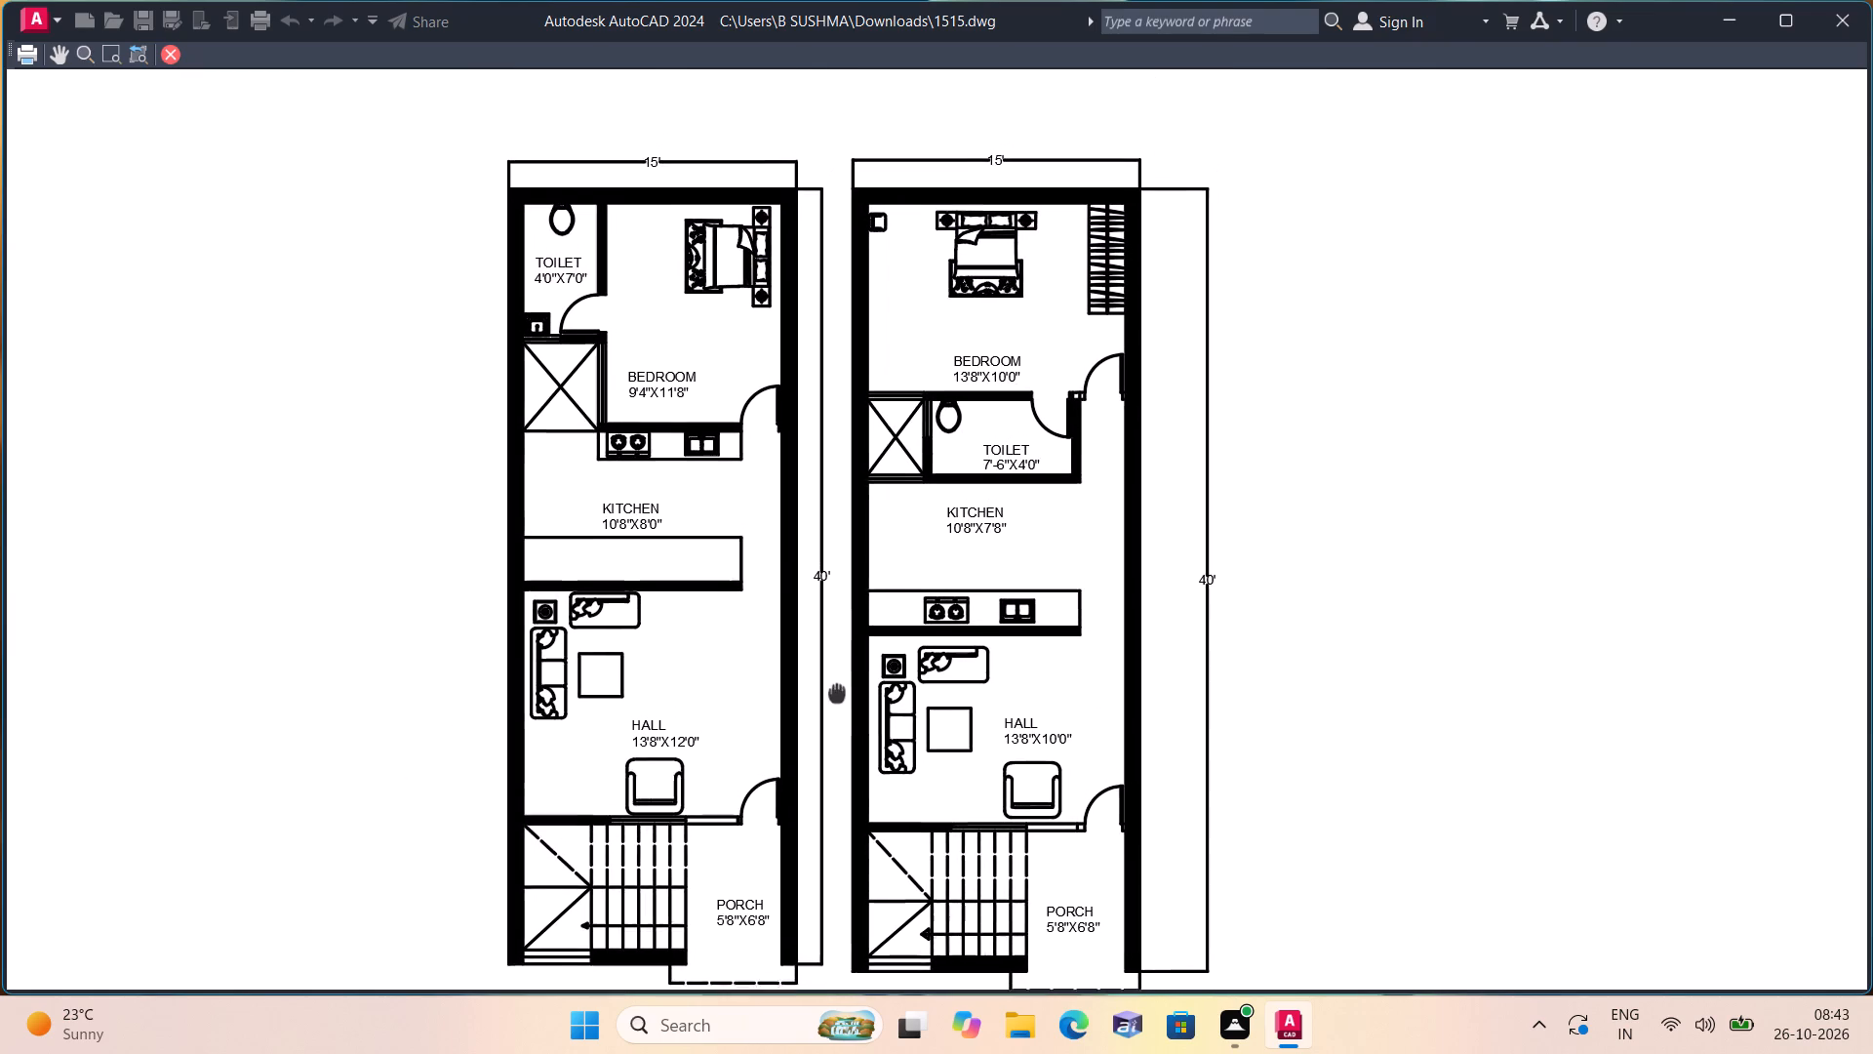
middle_drag(835, 693, 832, 760)
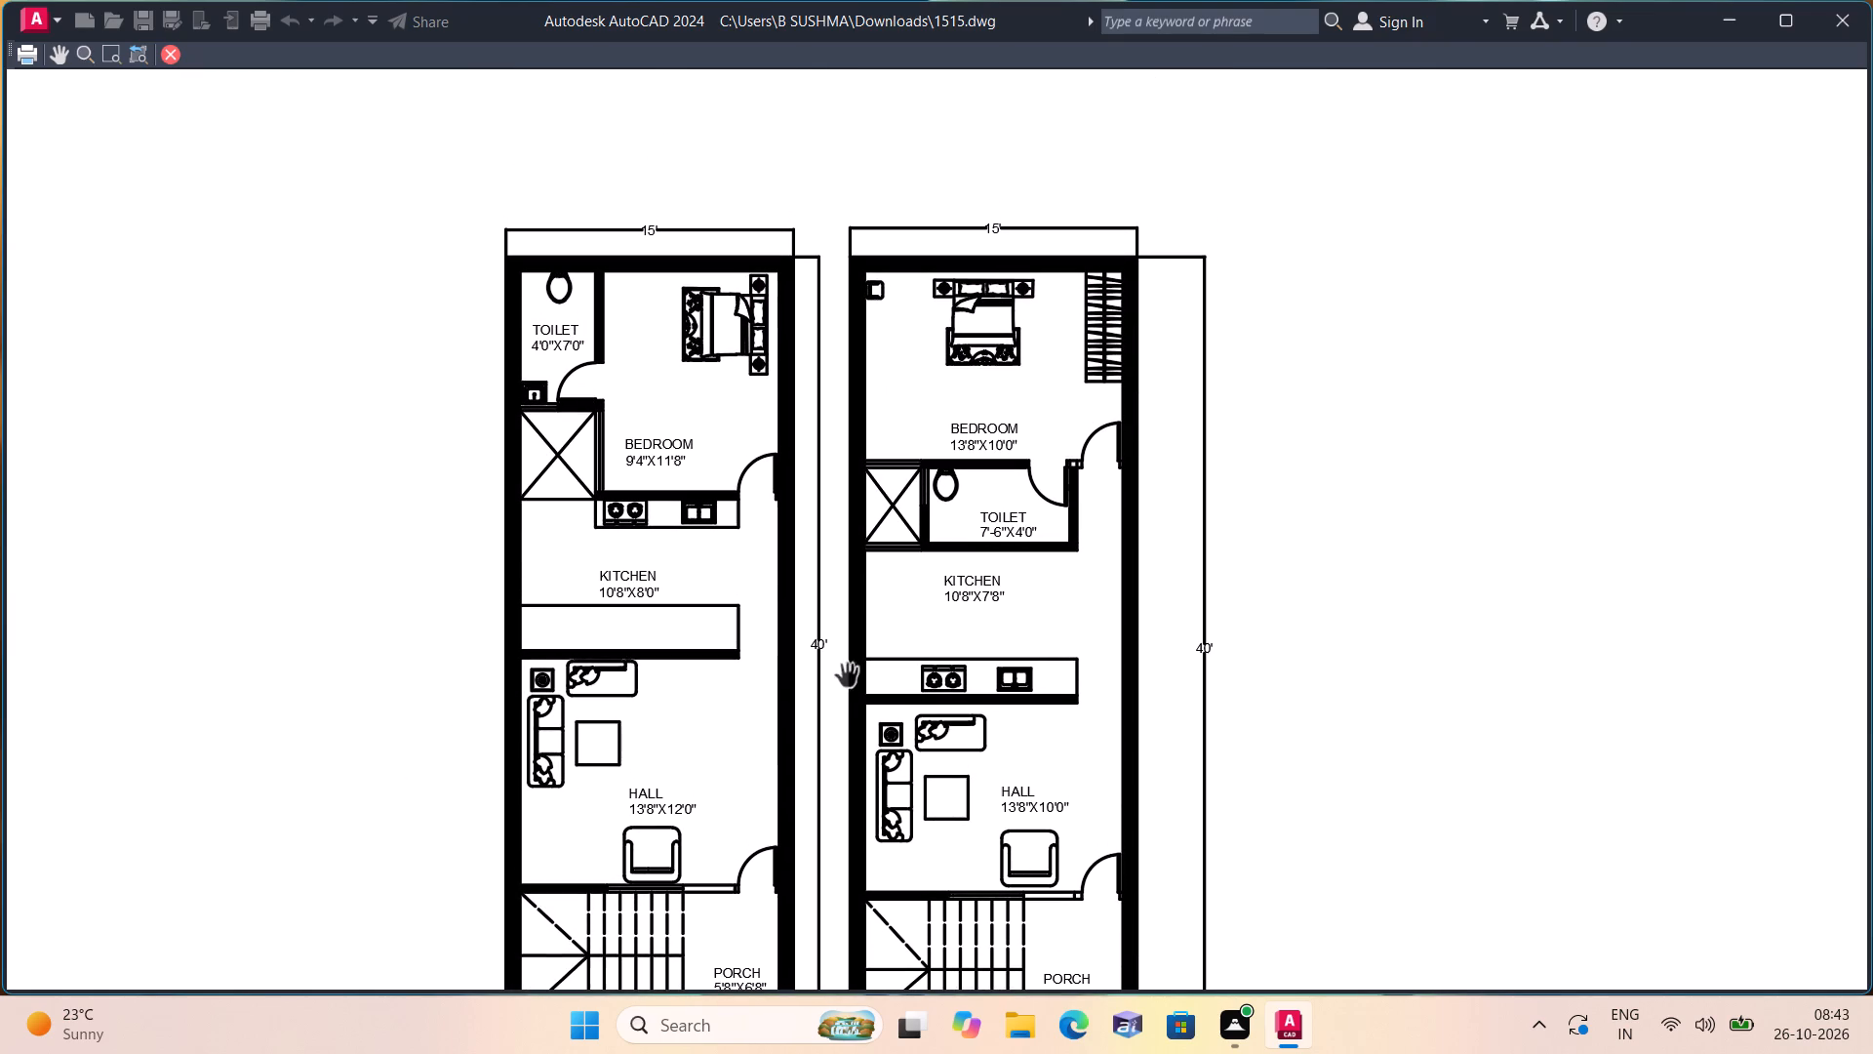
right_click(941, 419)
click(991, 427)
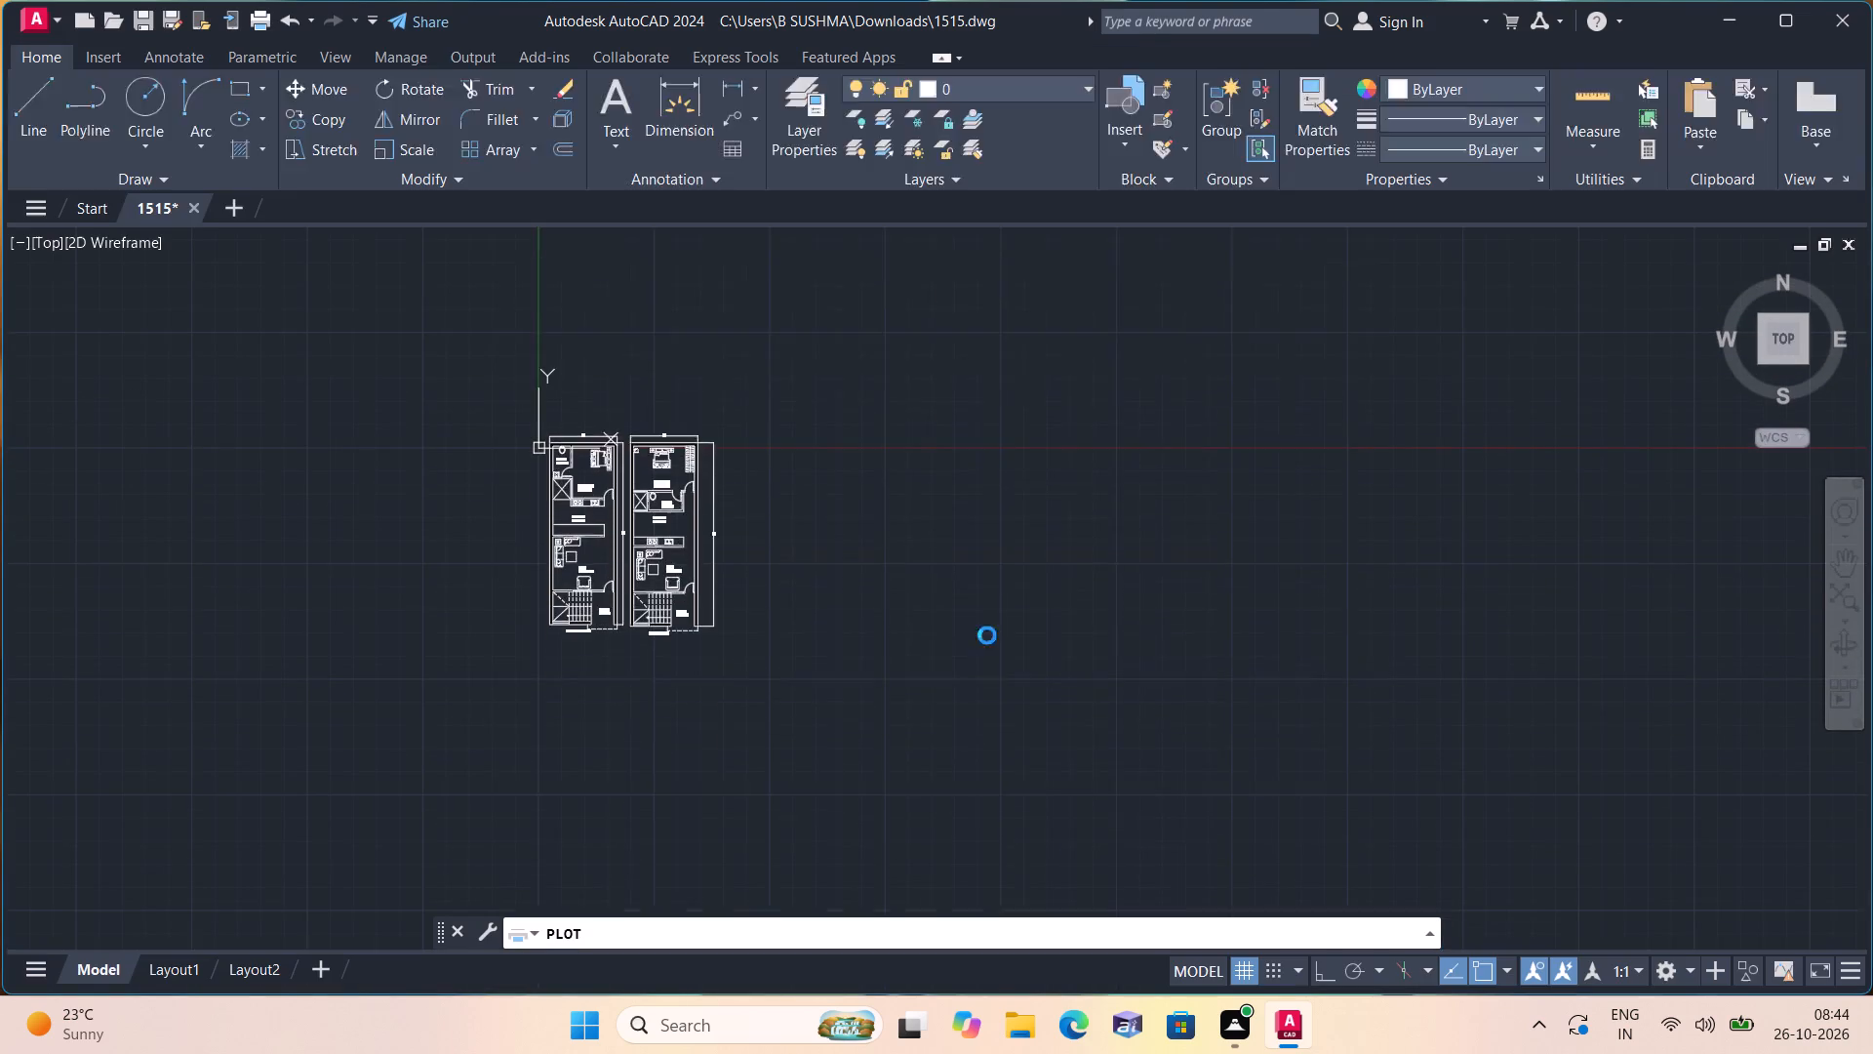
Apply the plot settings to the layout, plot the PDF to the Documents folder under the suggested name, and dismiss the PDF app prompt.
click(935, 794)
click(1081, 796)
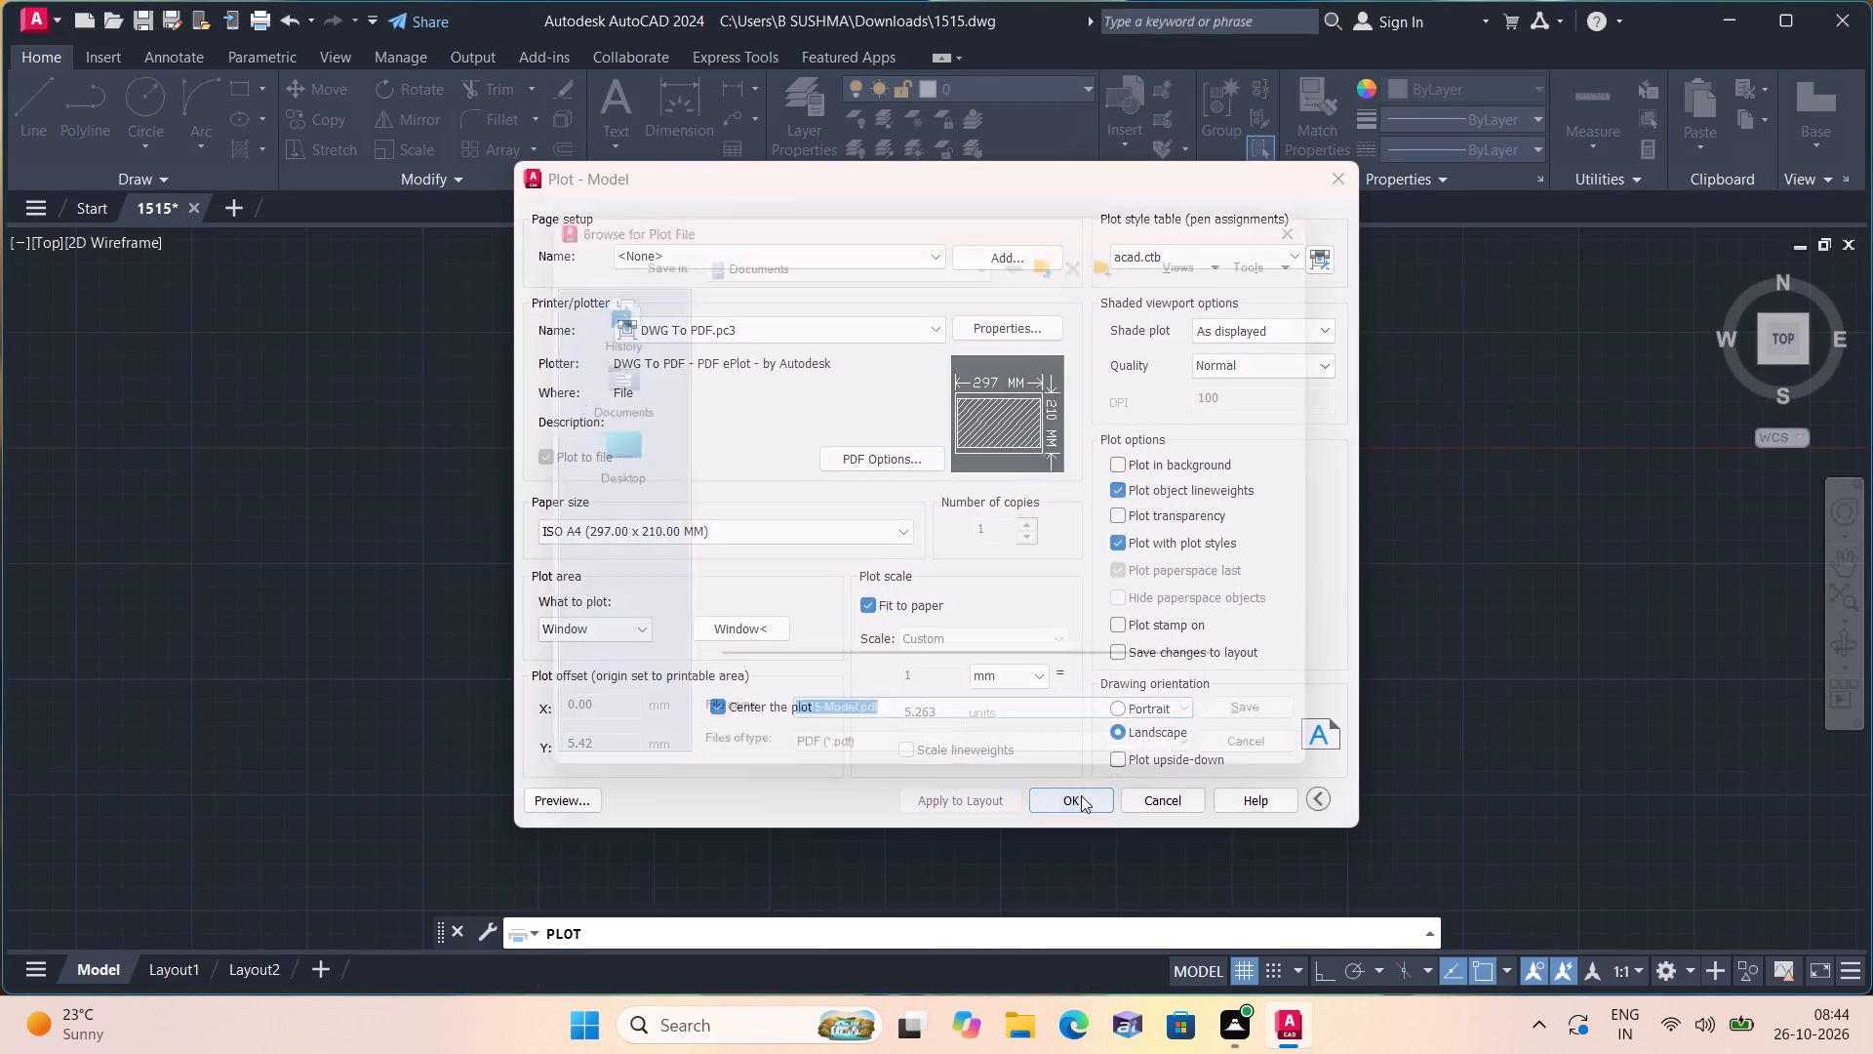
click(1254, 736)
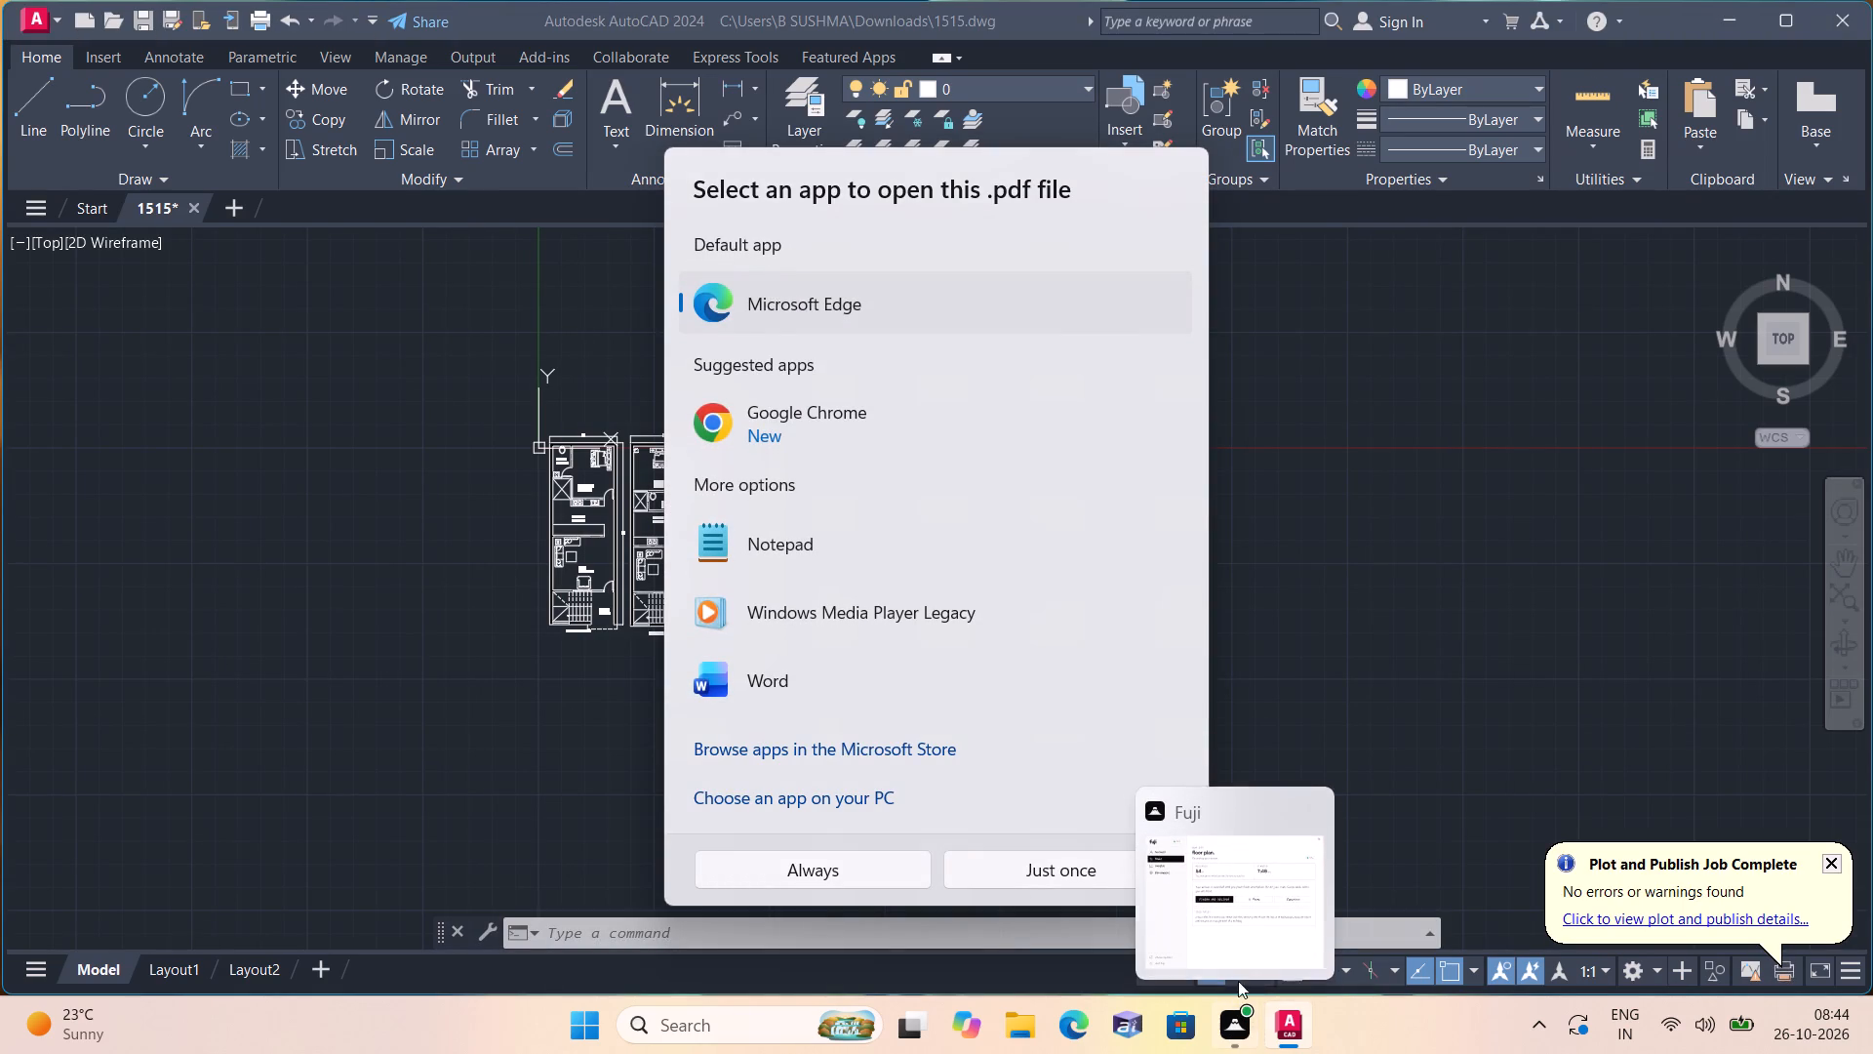
click(428, 585)
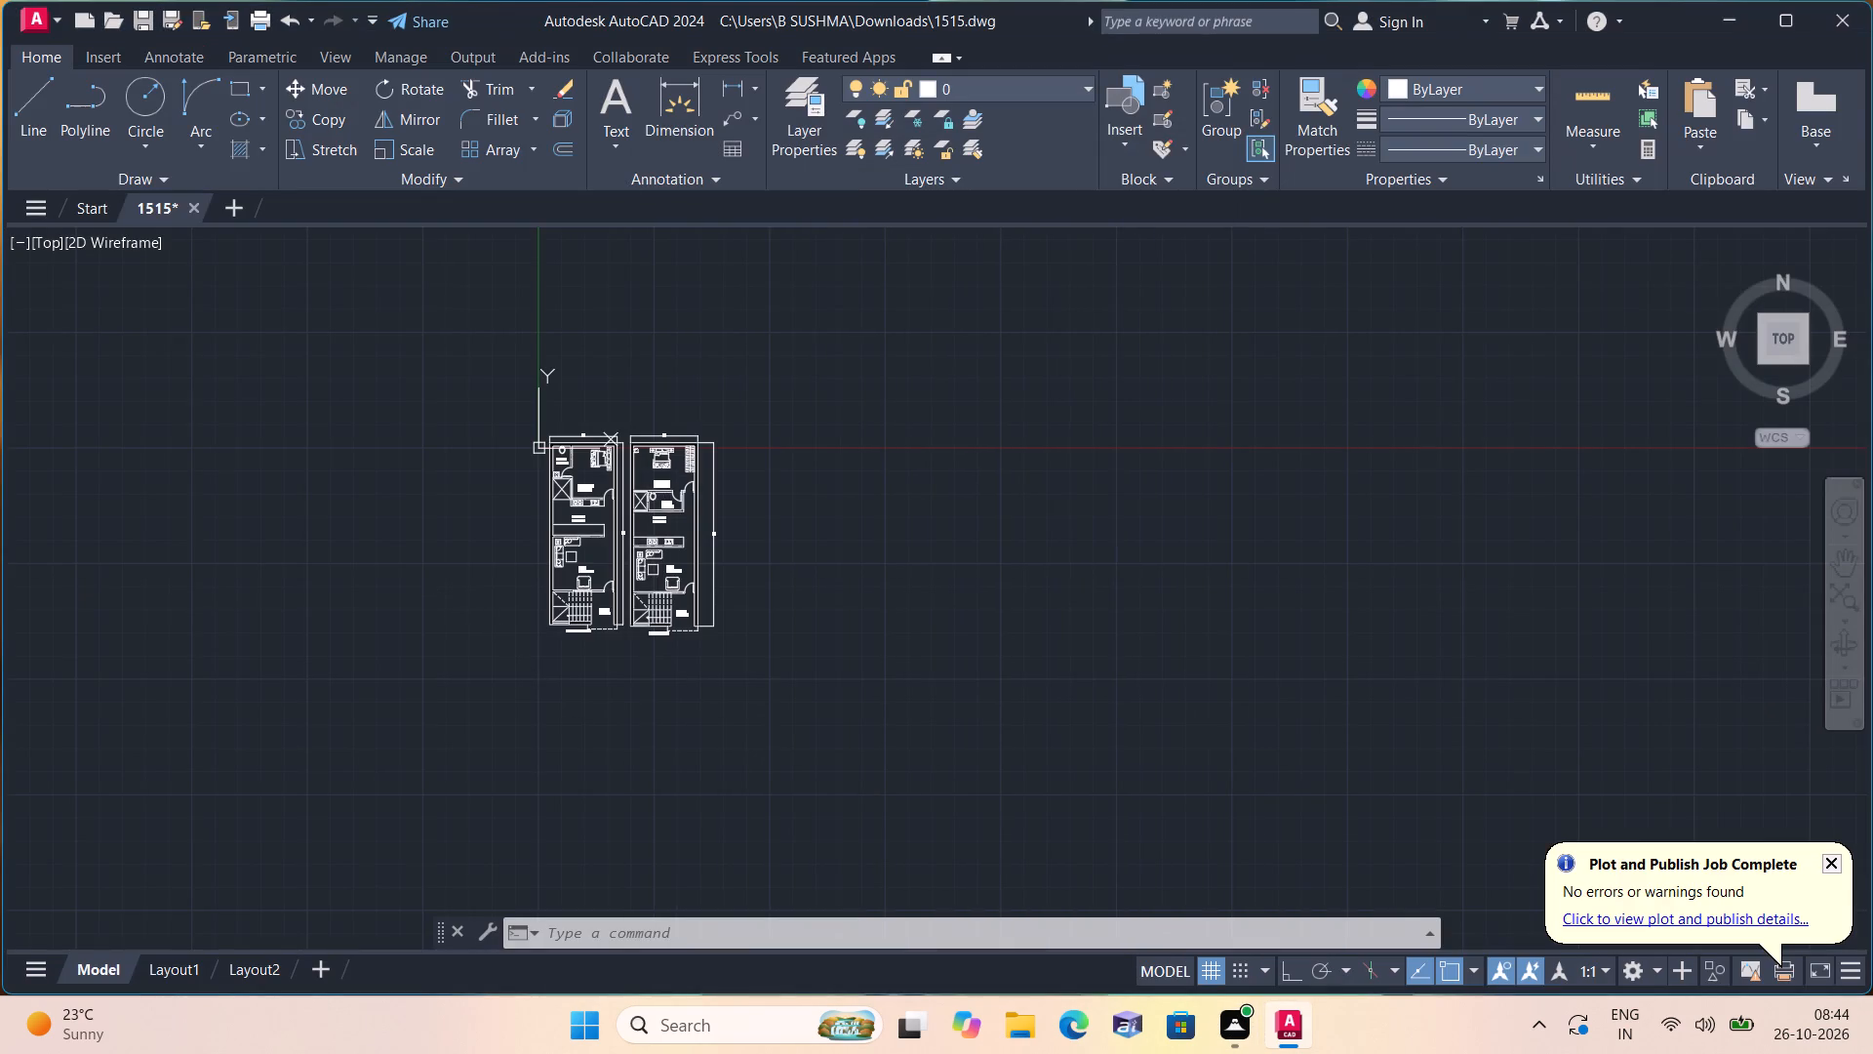
Scale up the double sink in the first-floor kitchen about its centre until it nearly fills the counter depth.
scroll(618, 625, up, 2)
middle_drag(600, 536, 638, 629)
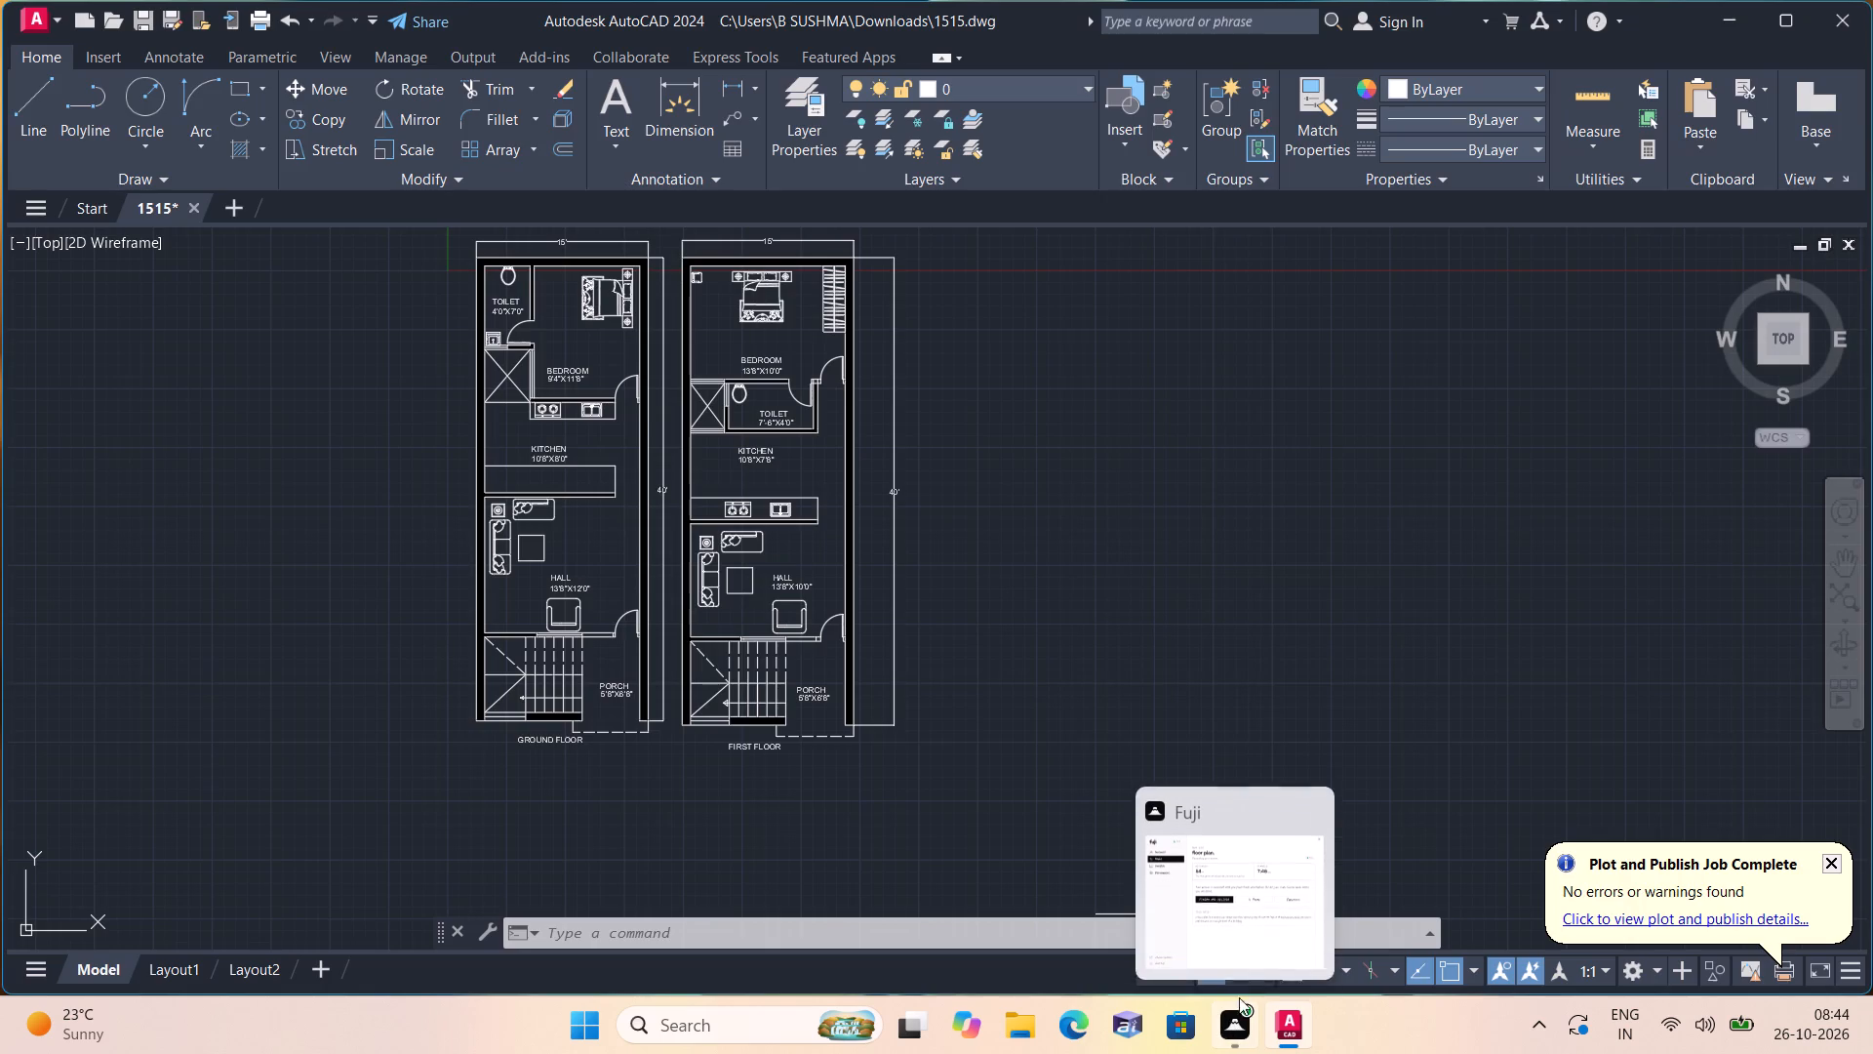
scroll(653, 514, up, 2)
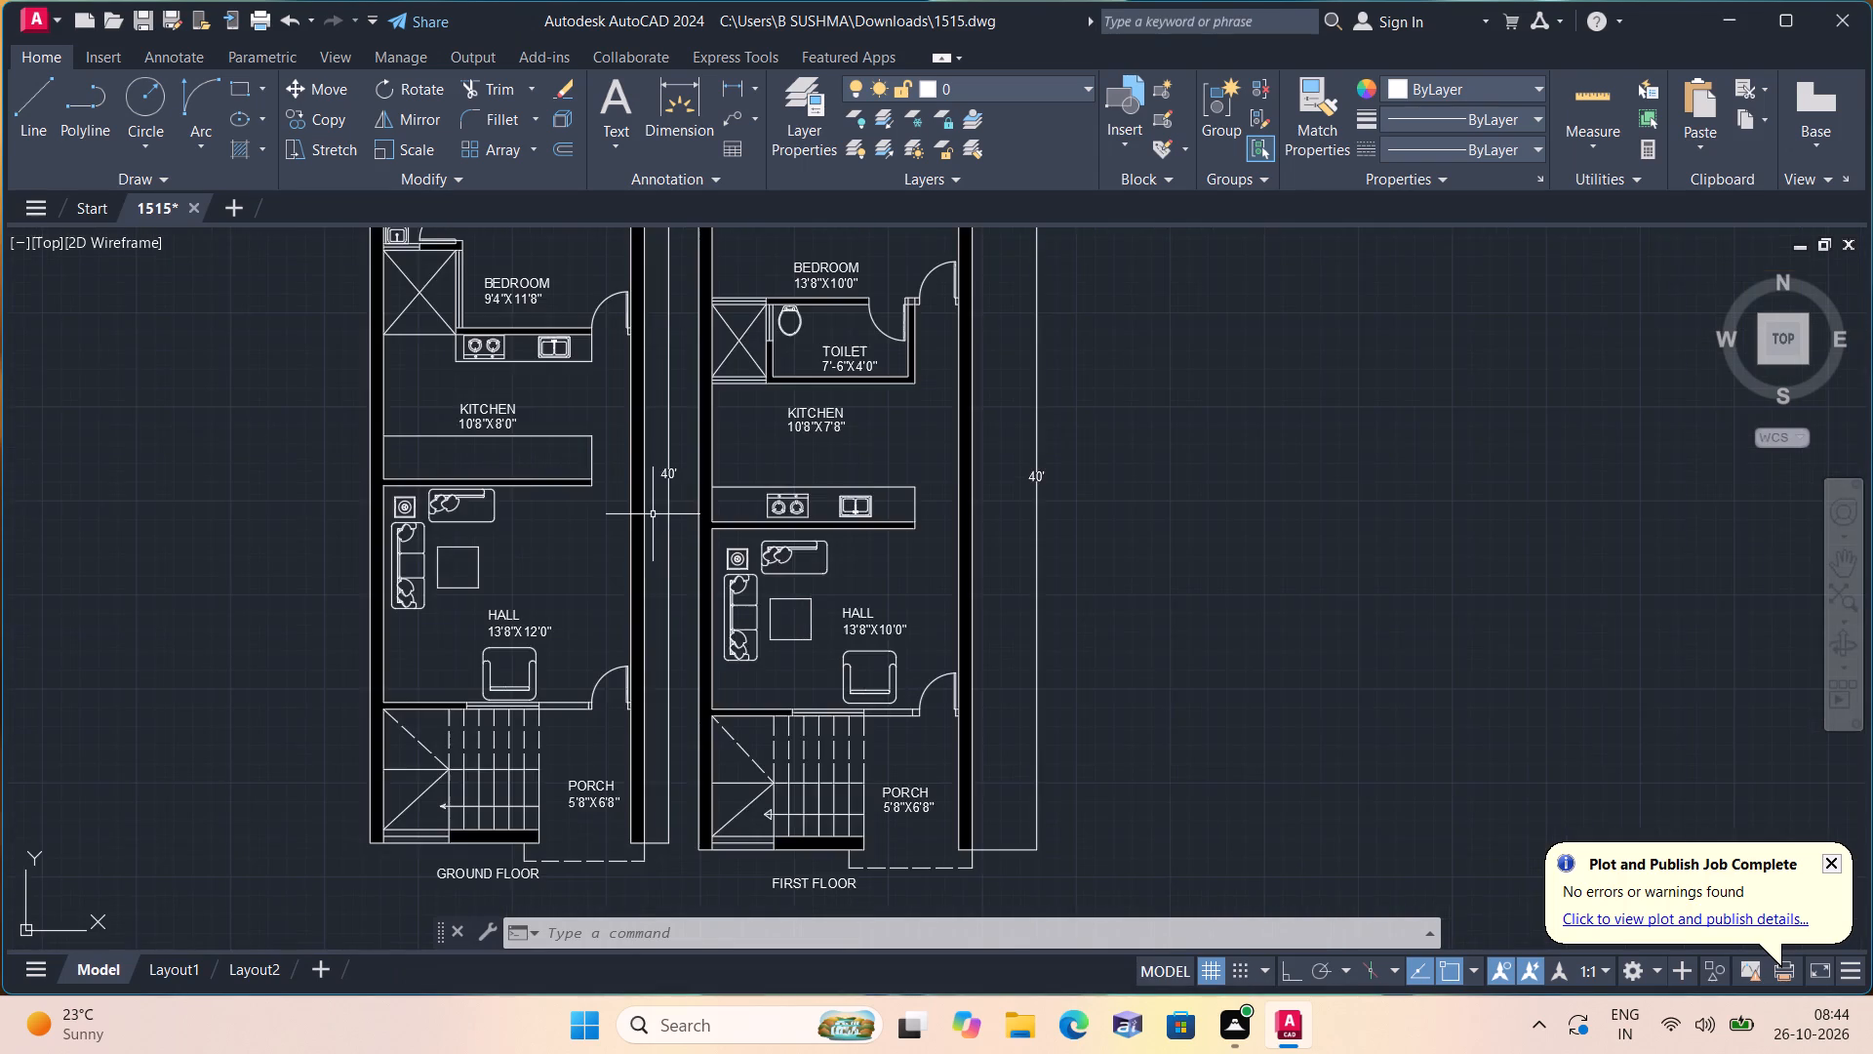
middle_drag(640, 514, 735, 638)
scroll(1131, 649, up, 2)
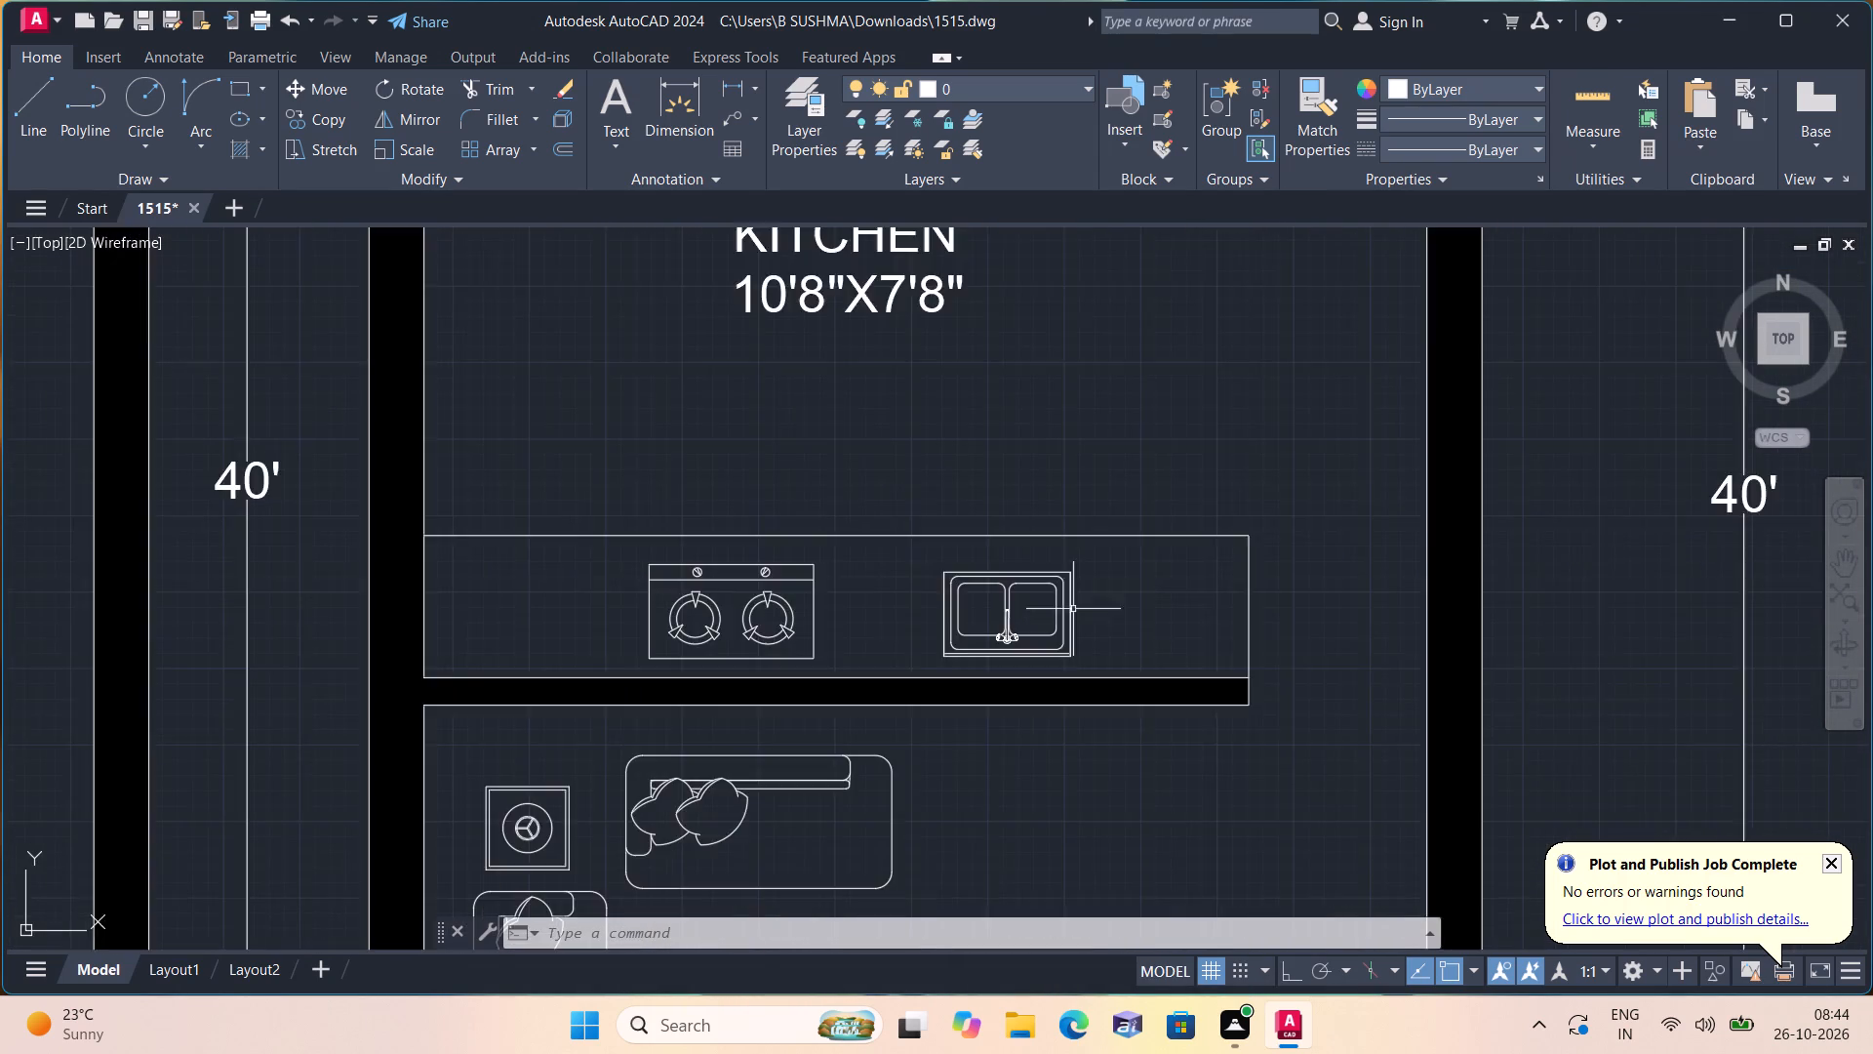
scroll(1073, 609, up, 1)
click(1097, 683)
click(832, 528)
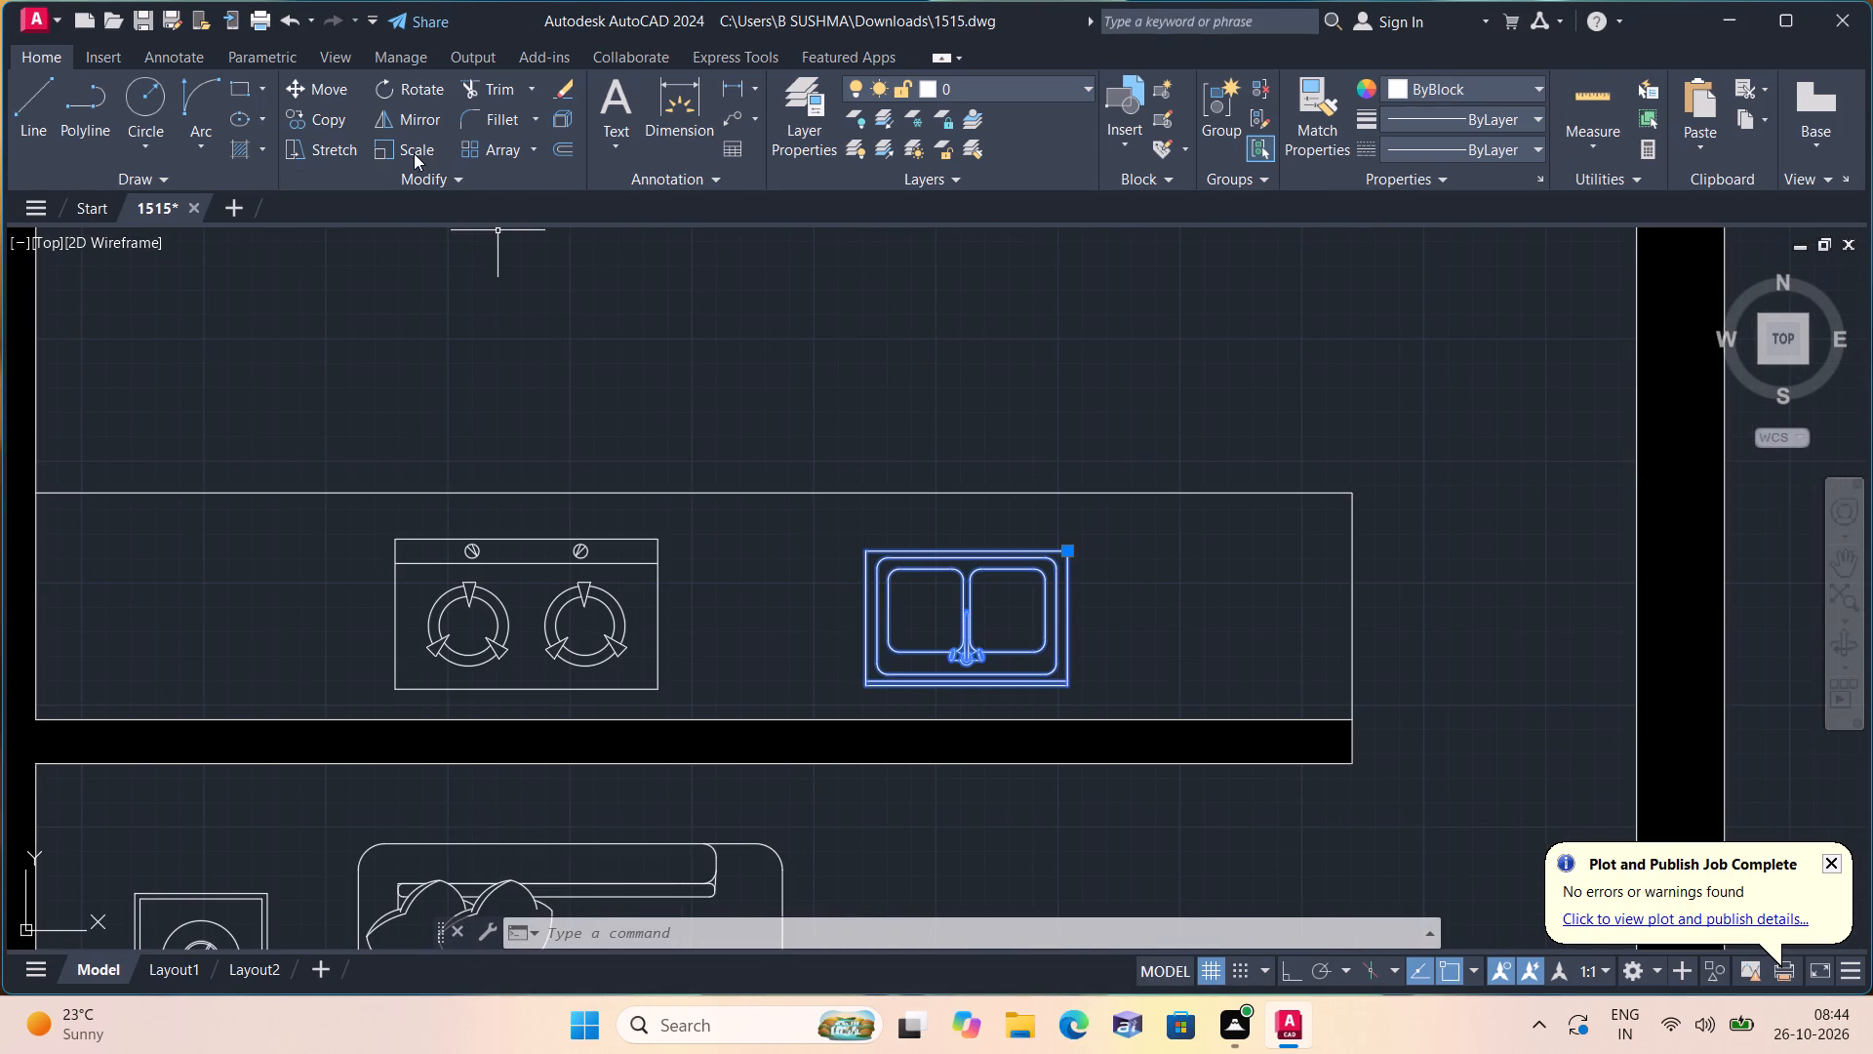
click(412, 148)
click(972, 640)
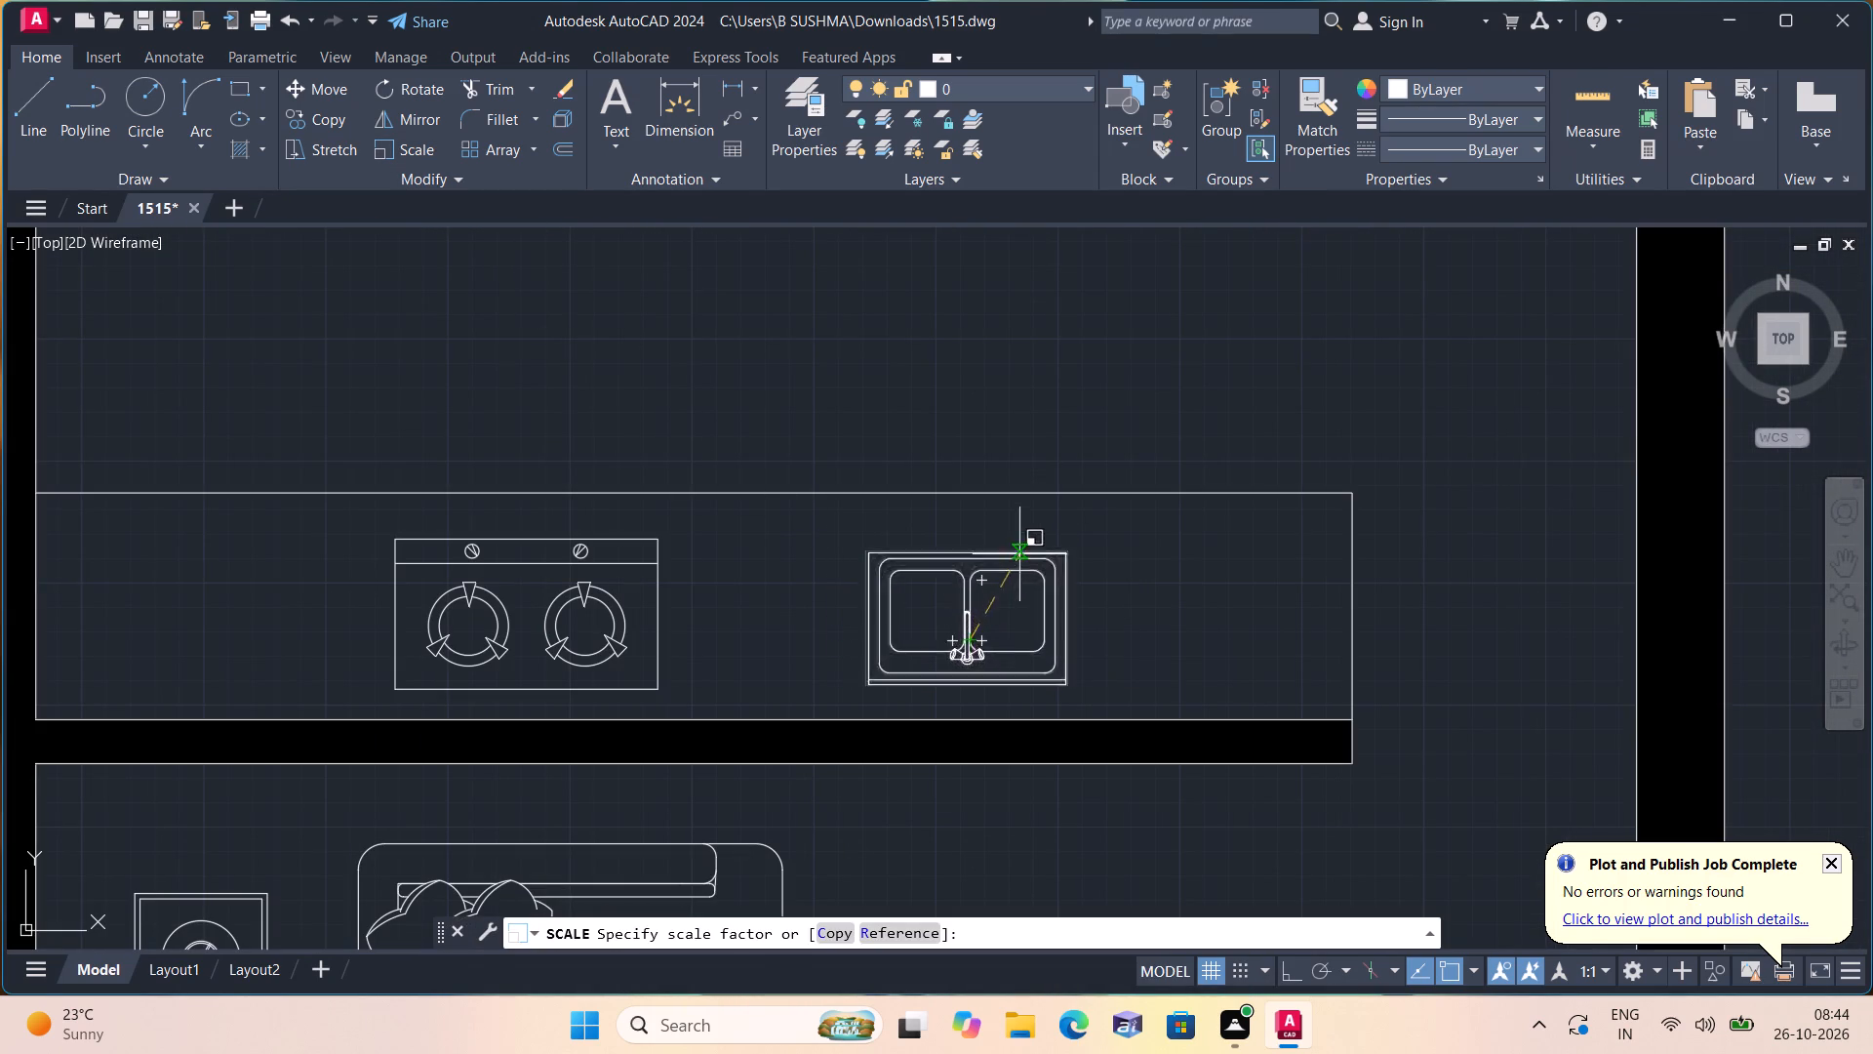
click(1082, 539)
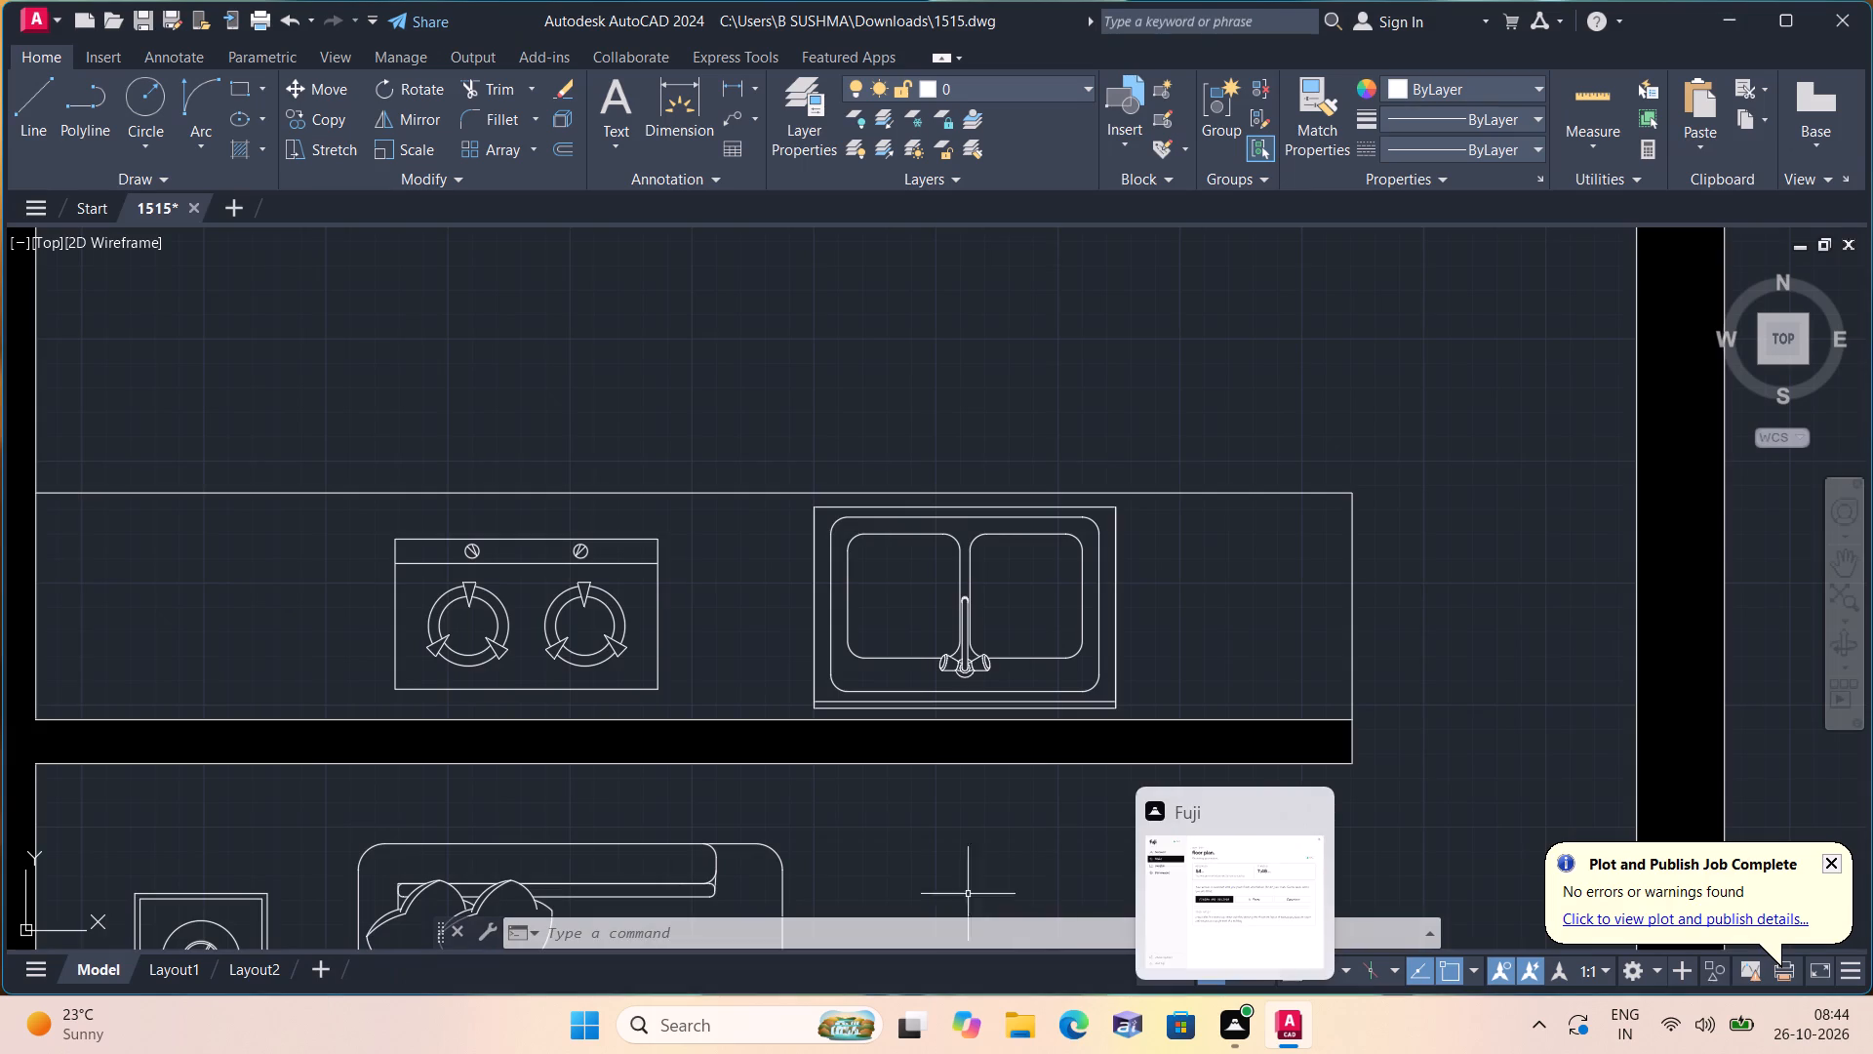
Scale up the bed with its side tables and rug slightly in the first-floor bedroom, using a base point on the bed.
scroll(770, 747, down, 2)
middle_drag(738, 721, 758, 682)
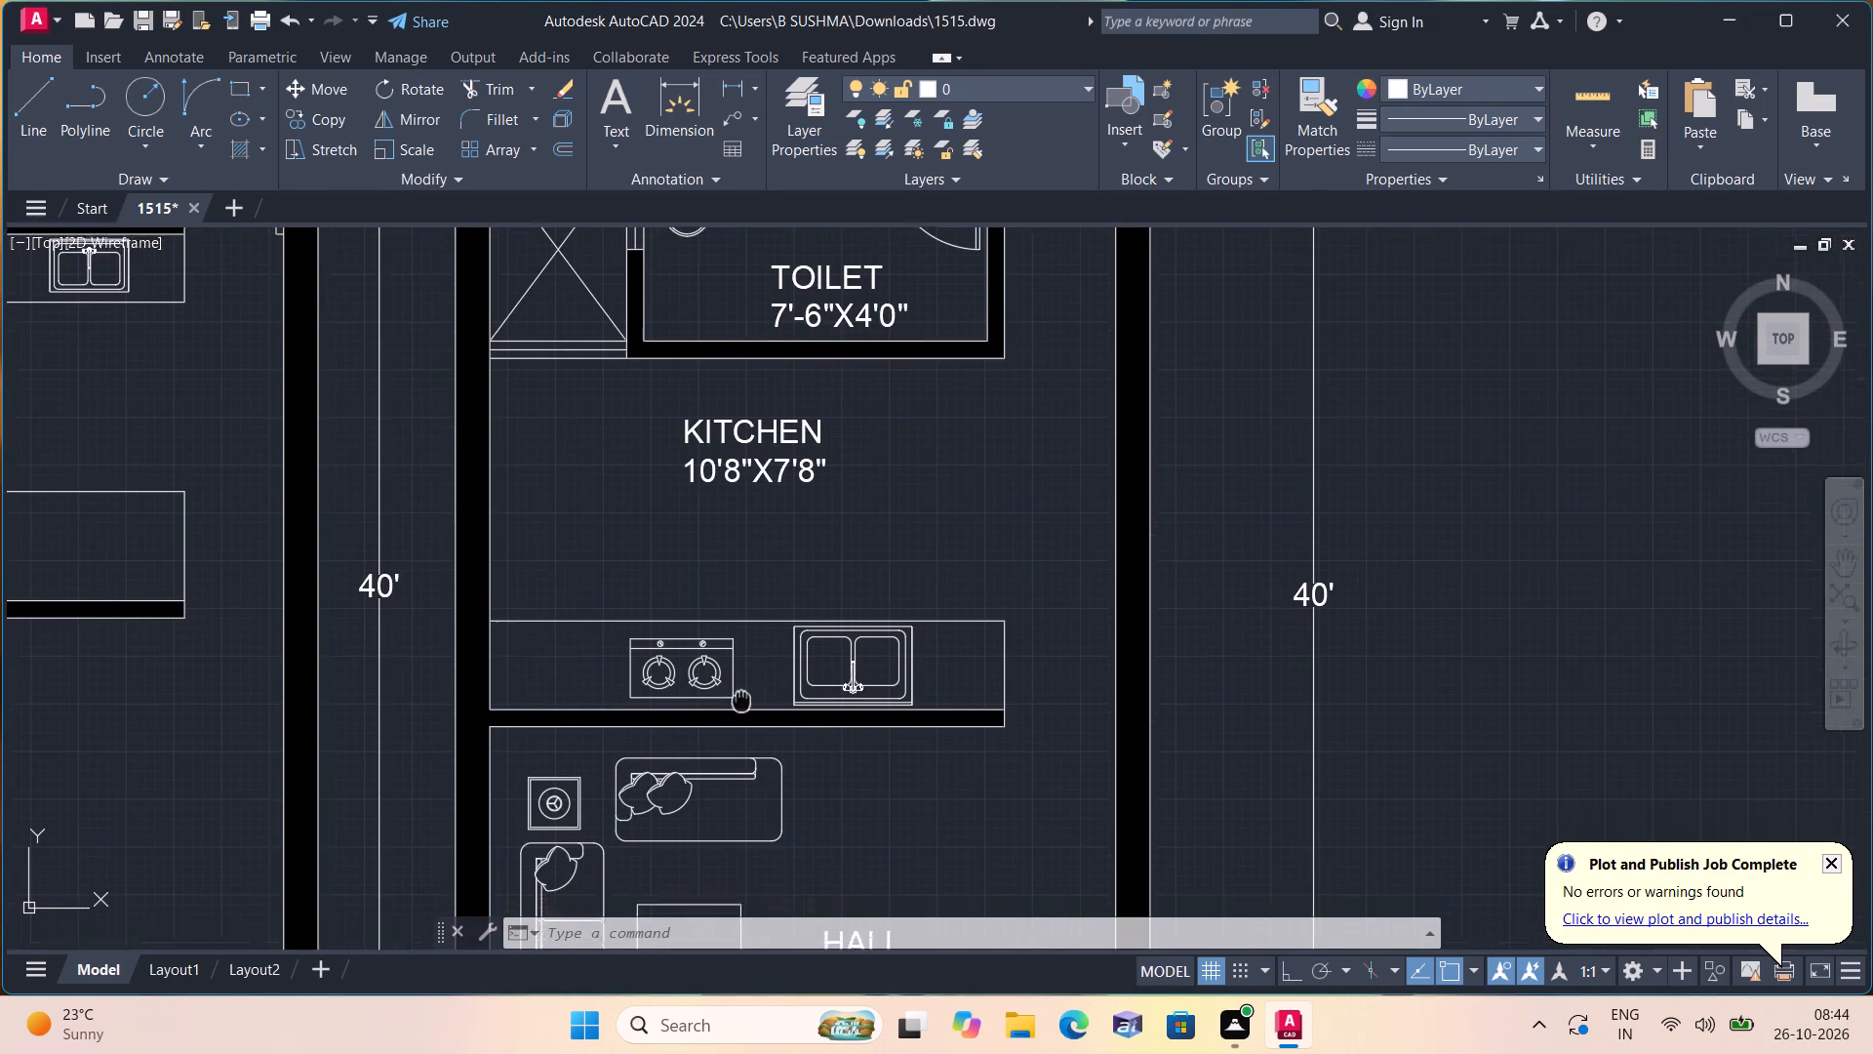
middle_drag(758, 682, 830, 620)
scroll(817, 633, down, 1)
middle_drag(730, 569, 820, 664)
scroll(730, 569, down, 1)
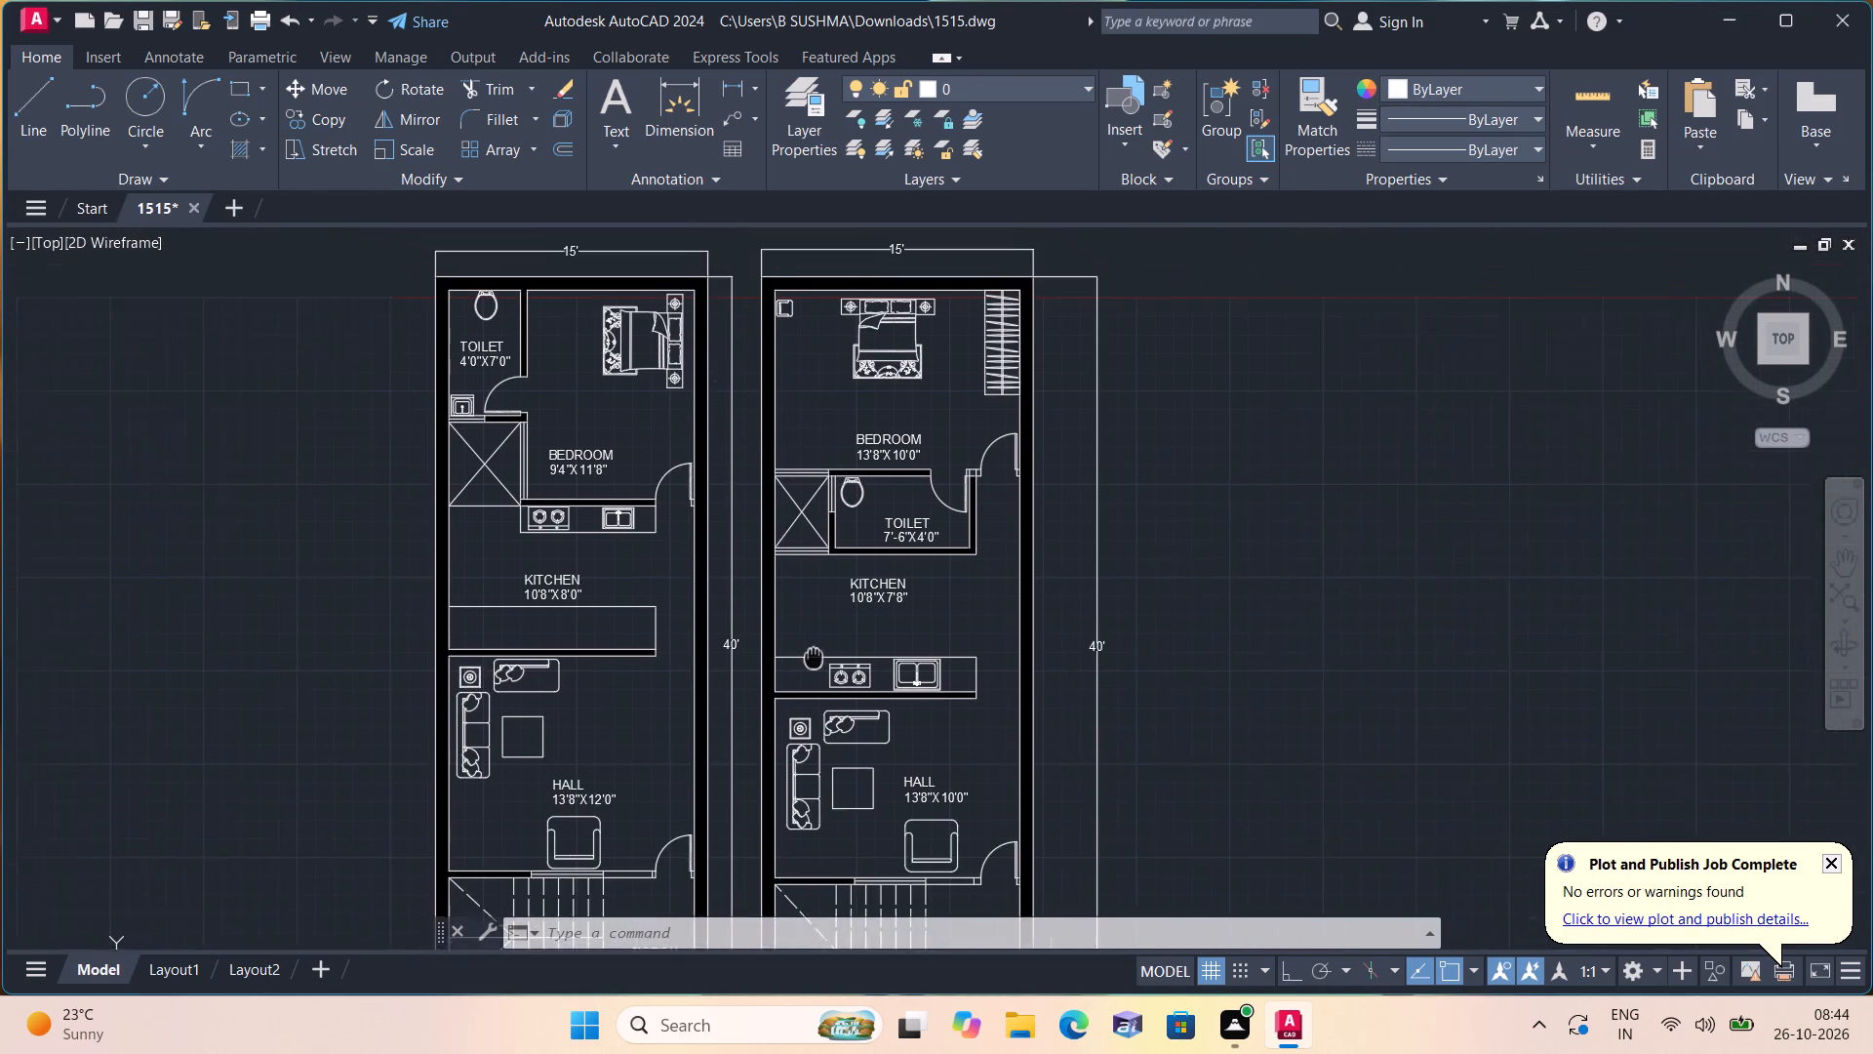
middle_drag(820, 664, 855, 737)
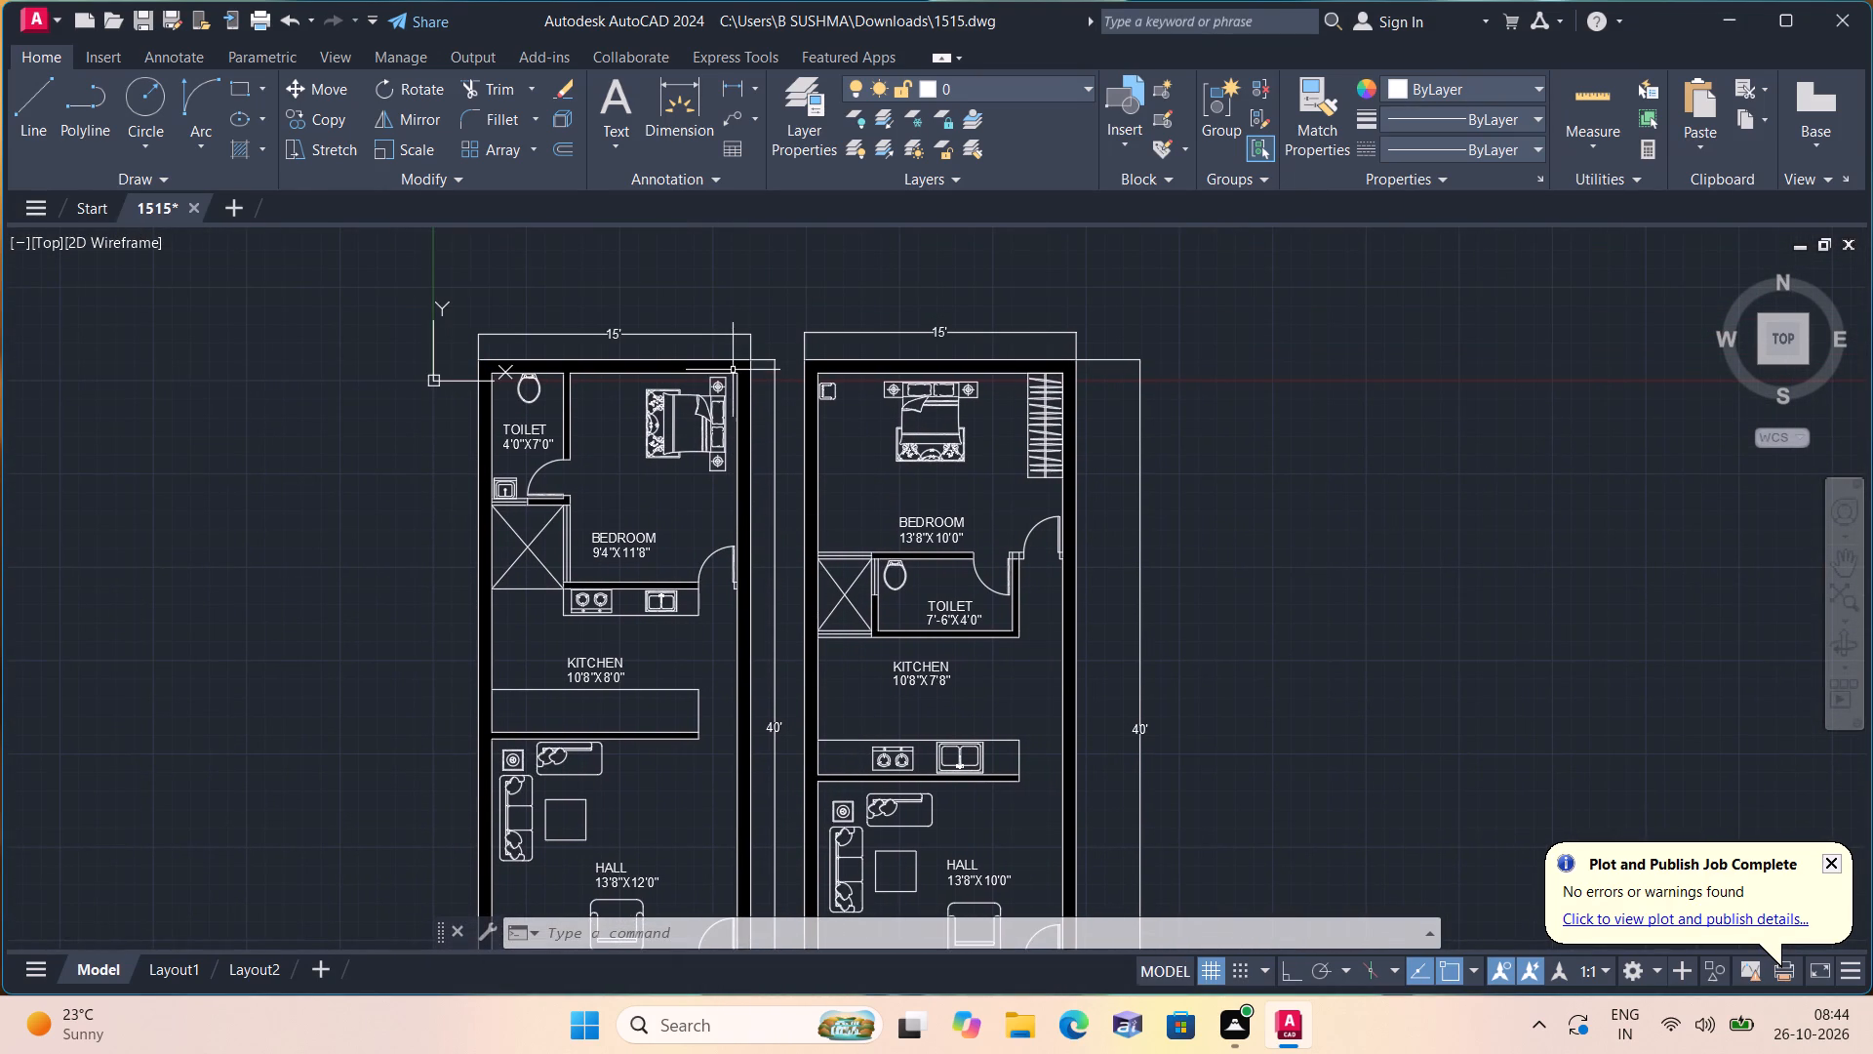
scroll(733, 370, up, 1)
middle_drag(1065, 500, 976, 636)
scroll(1022, 547, up, 1)
click(1051, 761)
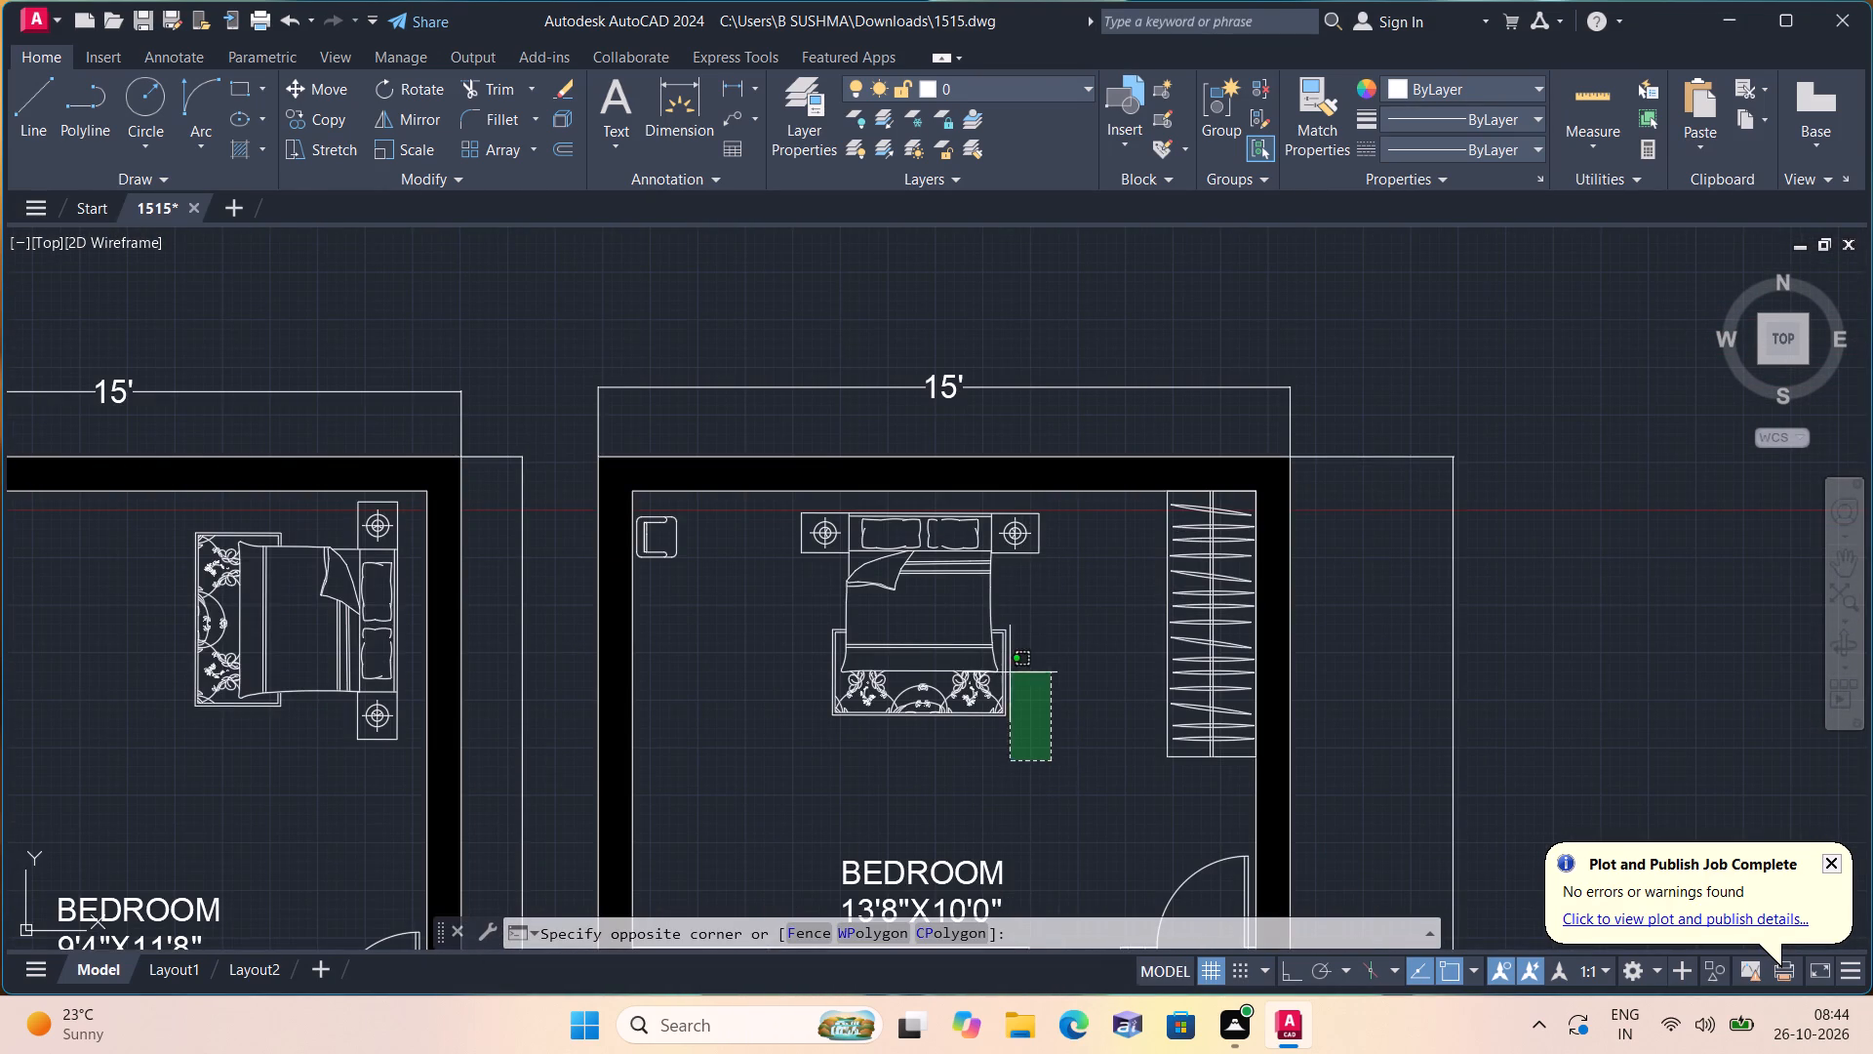
click(795, 502)
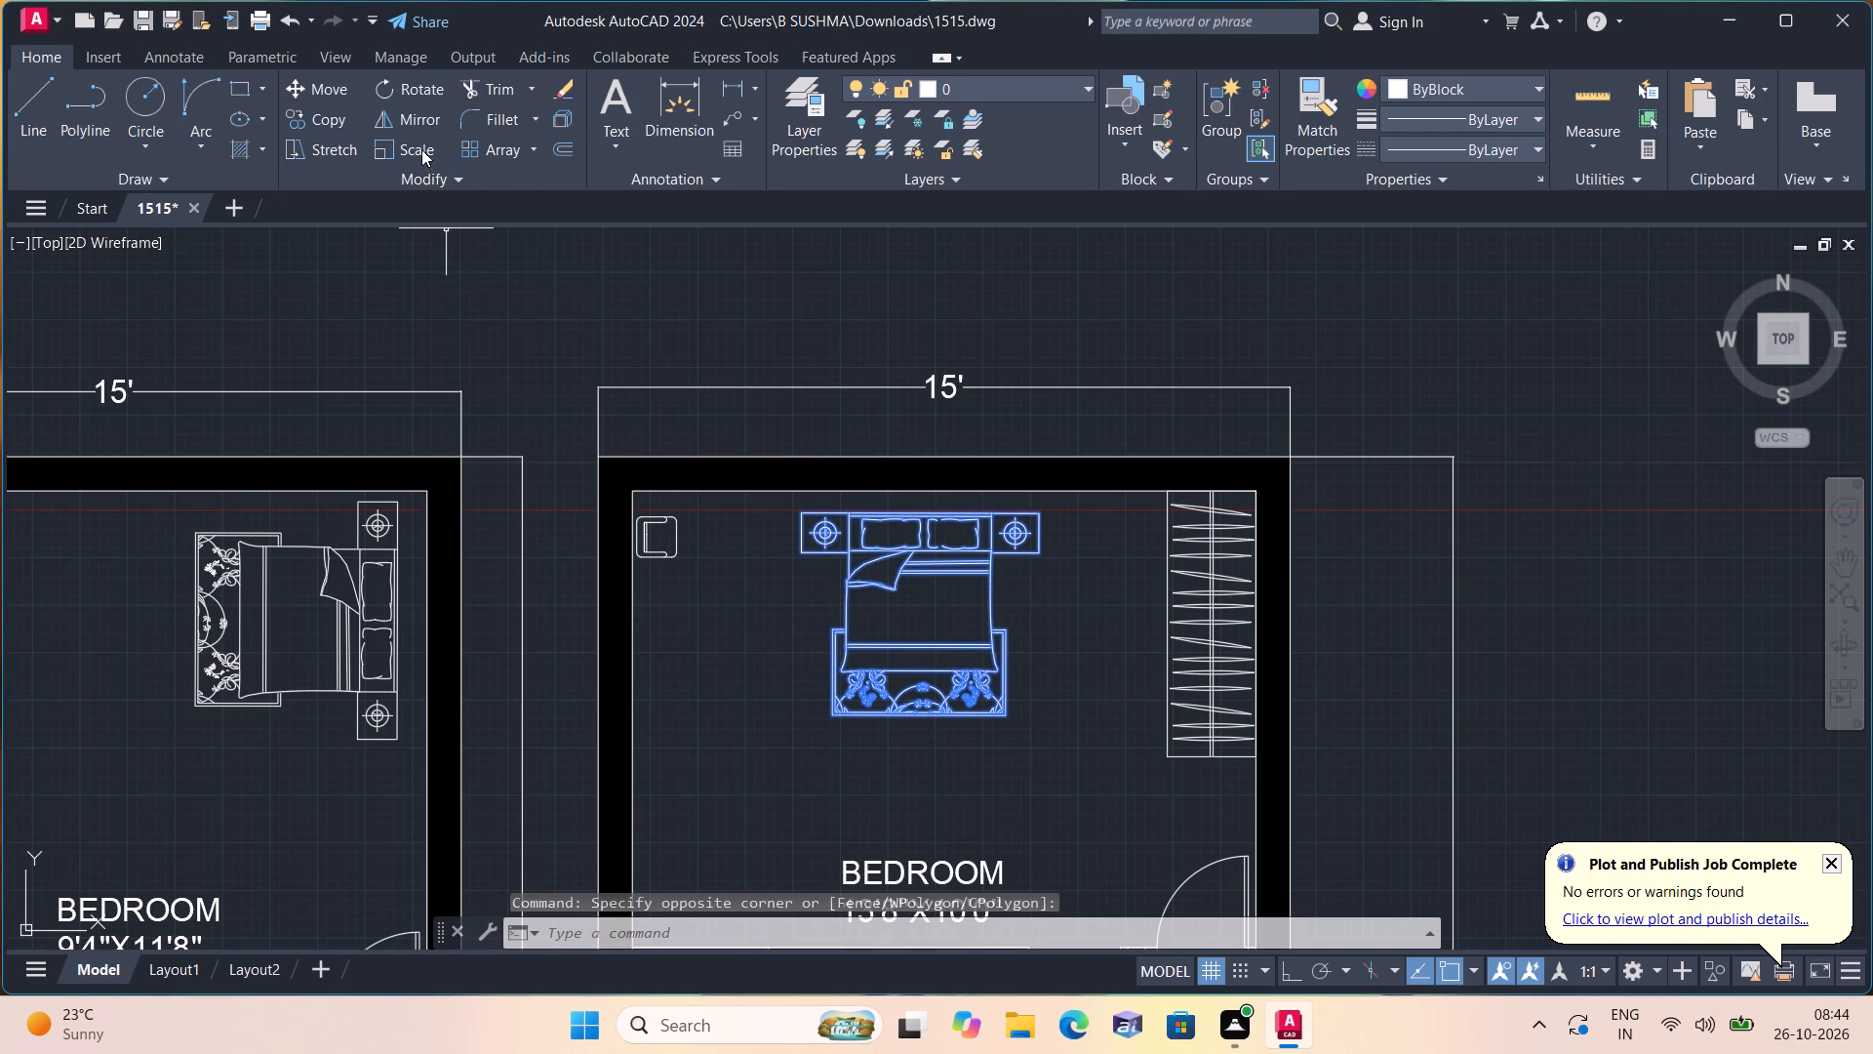
click(404, 148)
drag(951, 603, 954, 619)
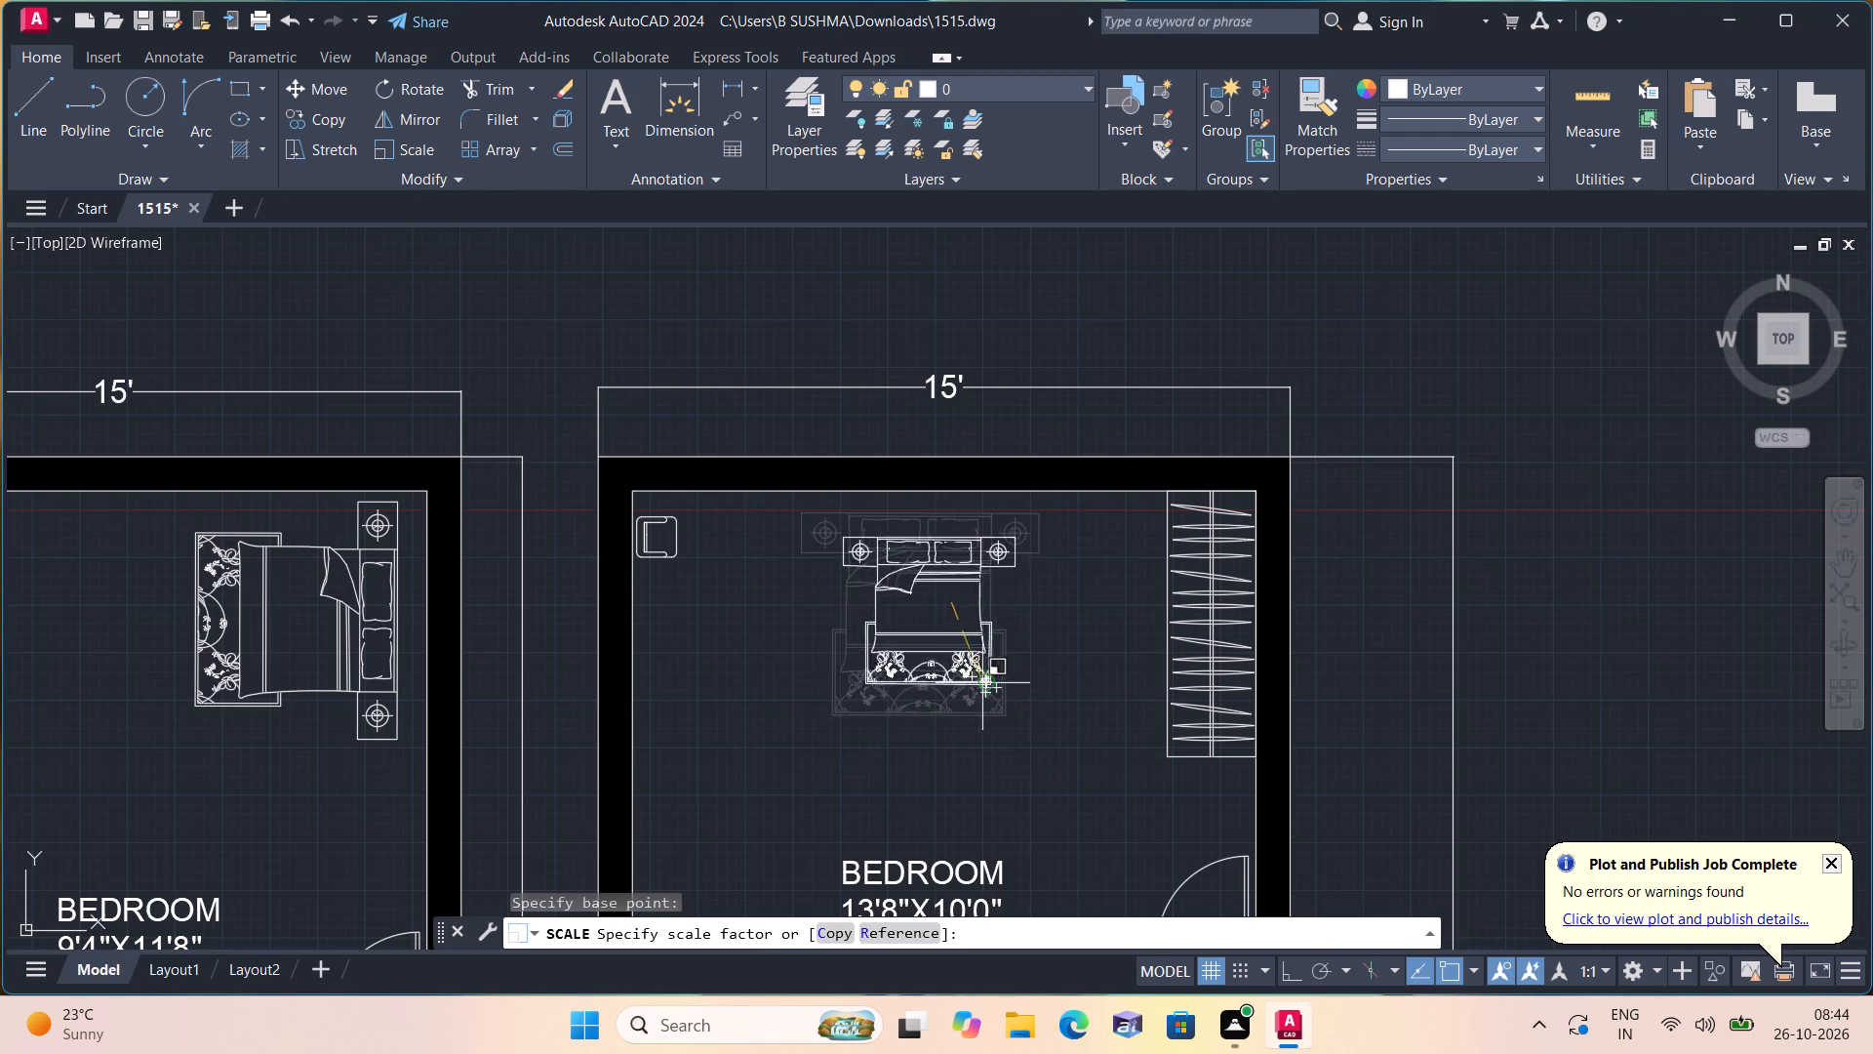
click(1001, 736)
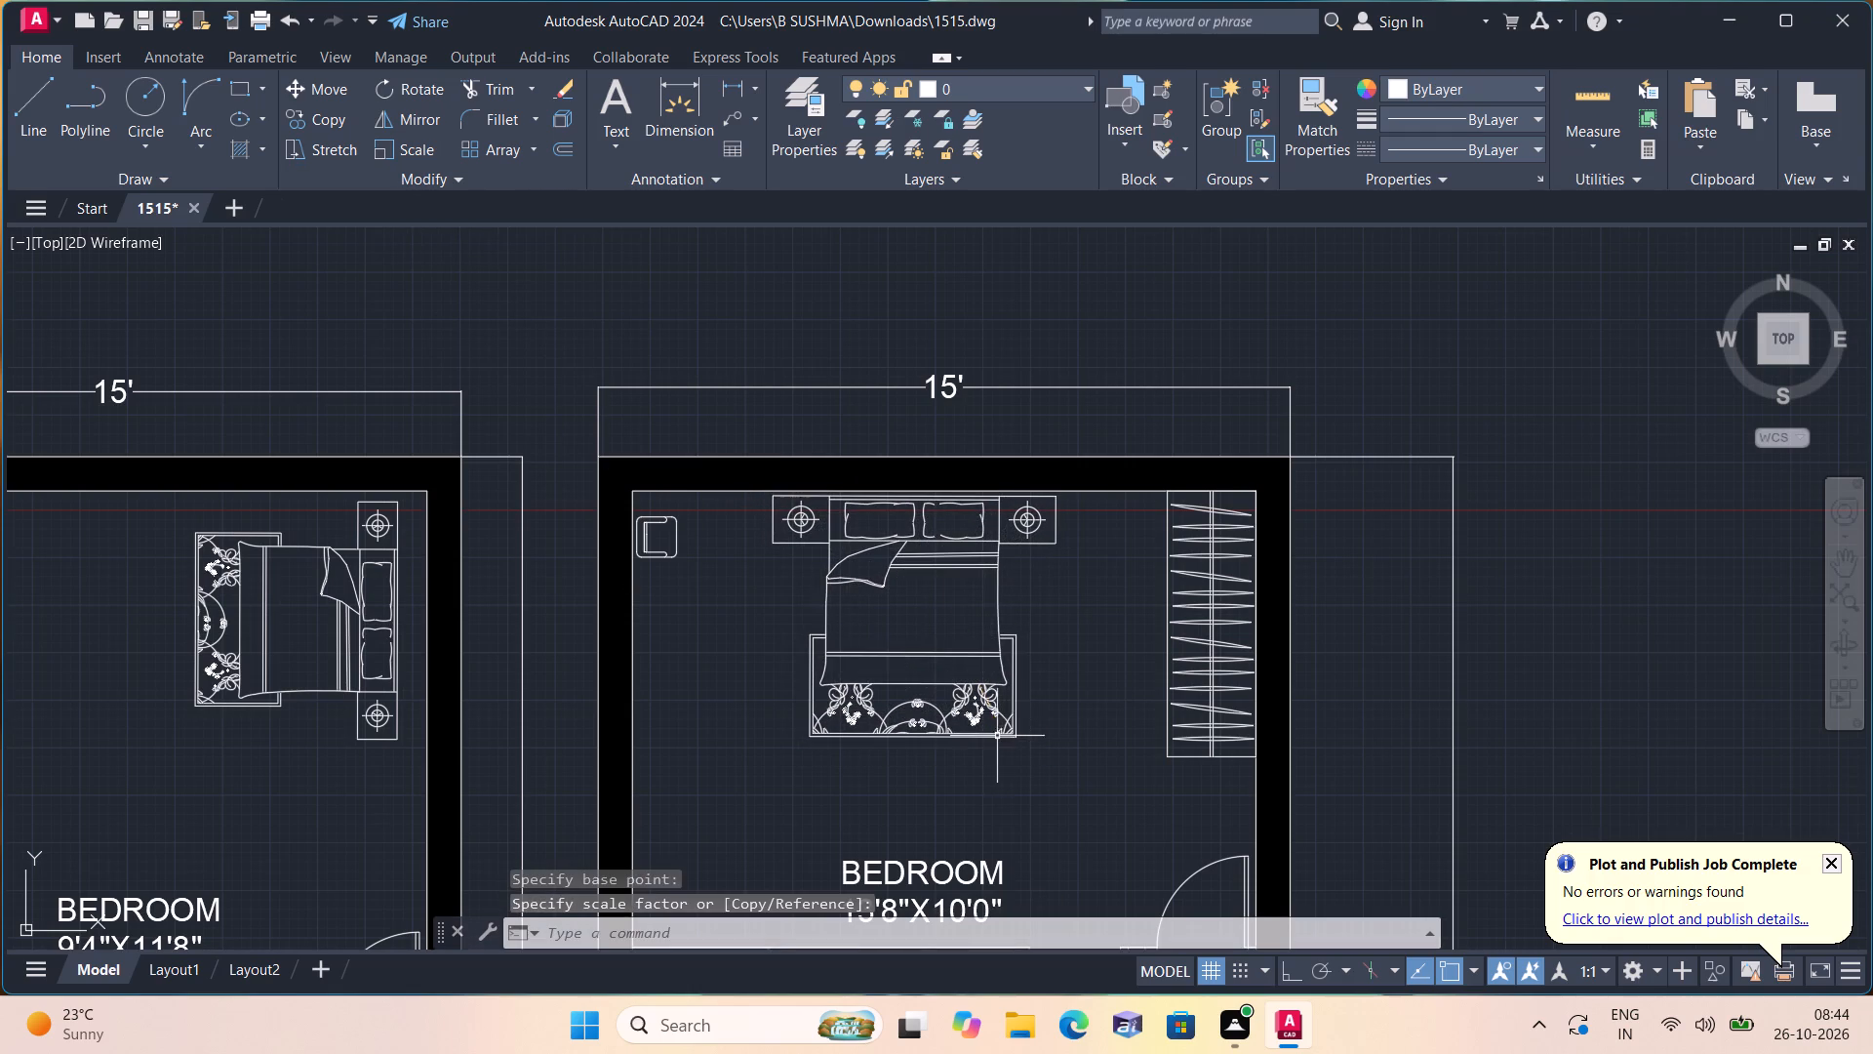
Move the small armchair in the first-floor bedroom a short distance out of the corner, away from the walls.
scroll(580, 503, up, 2)
drag(886, 673, 877, 657)
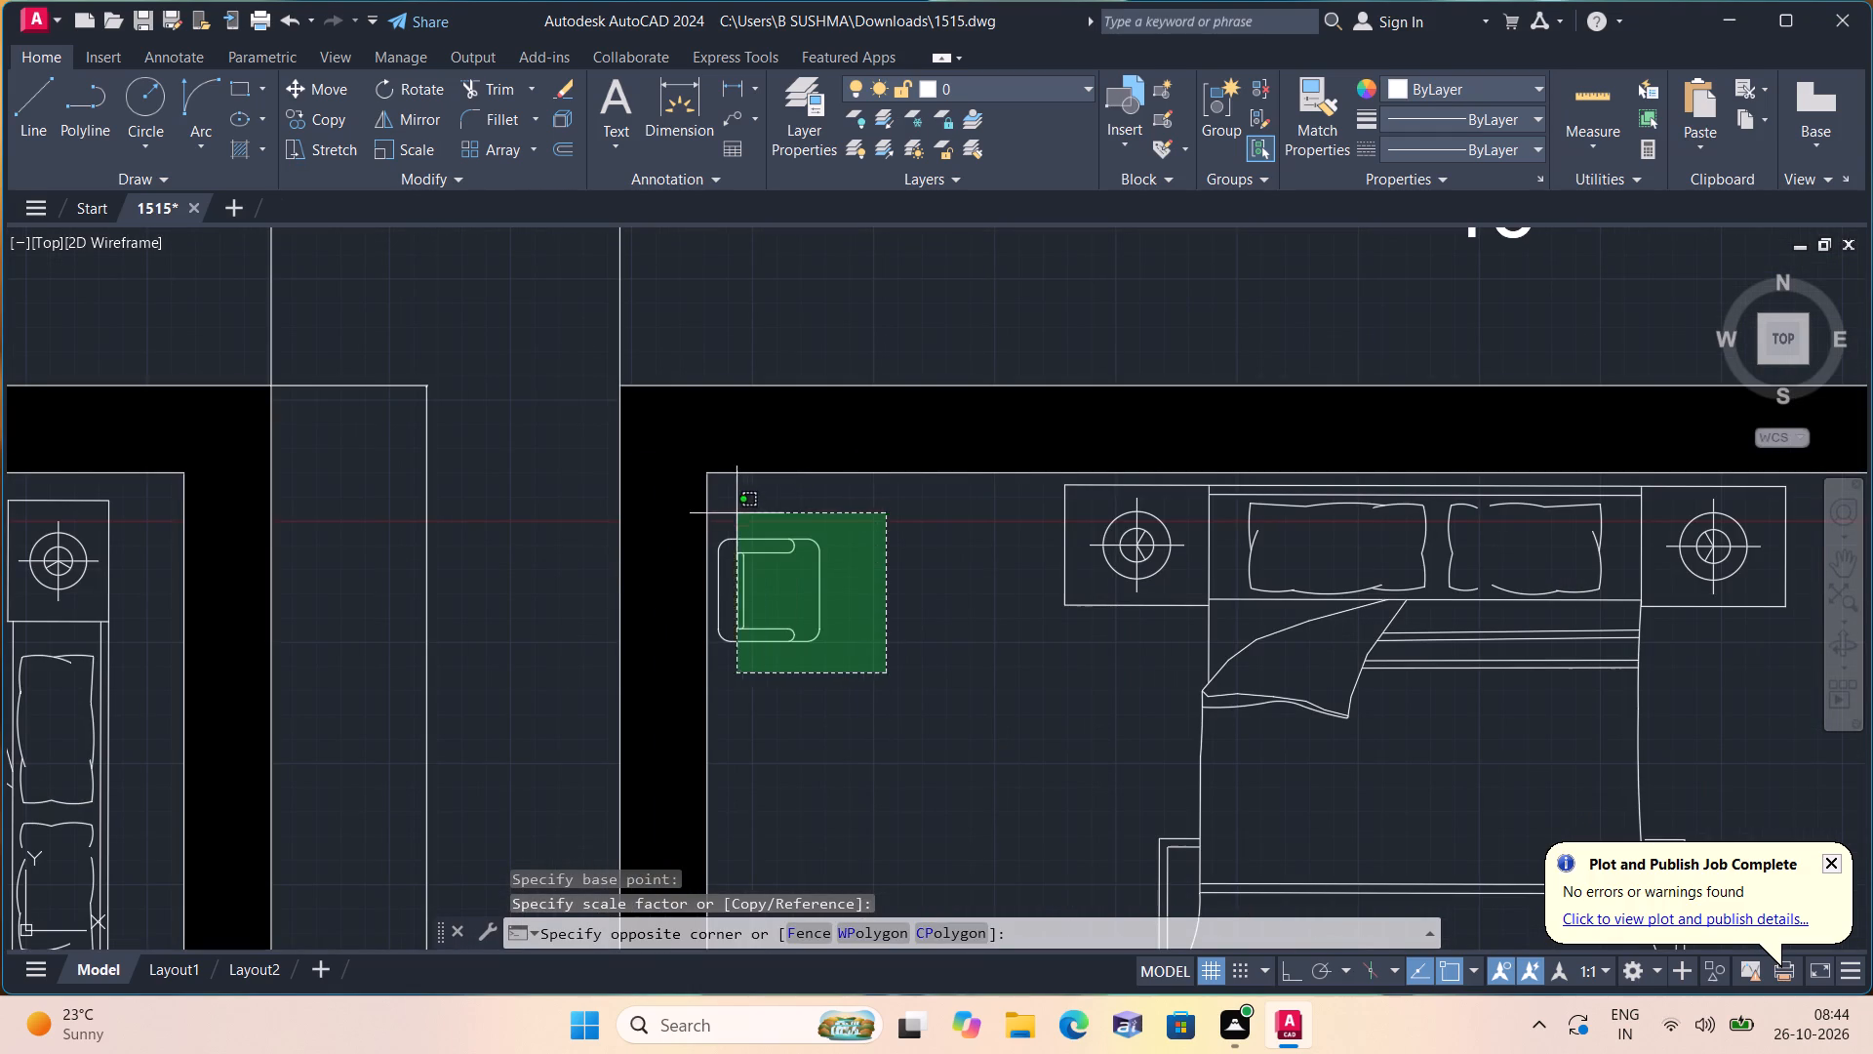
click(726, 506)
click(333, 87)
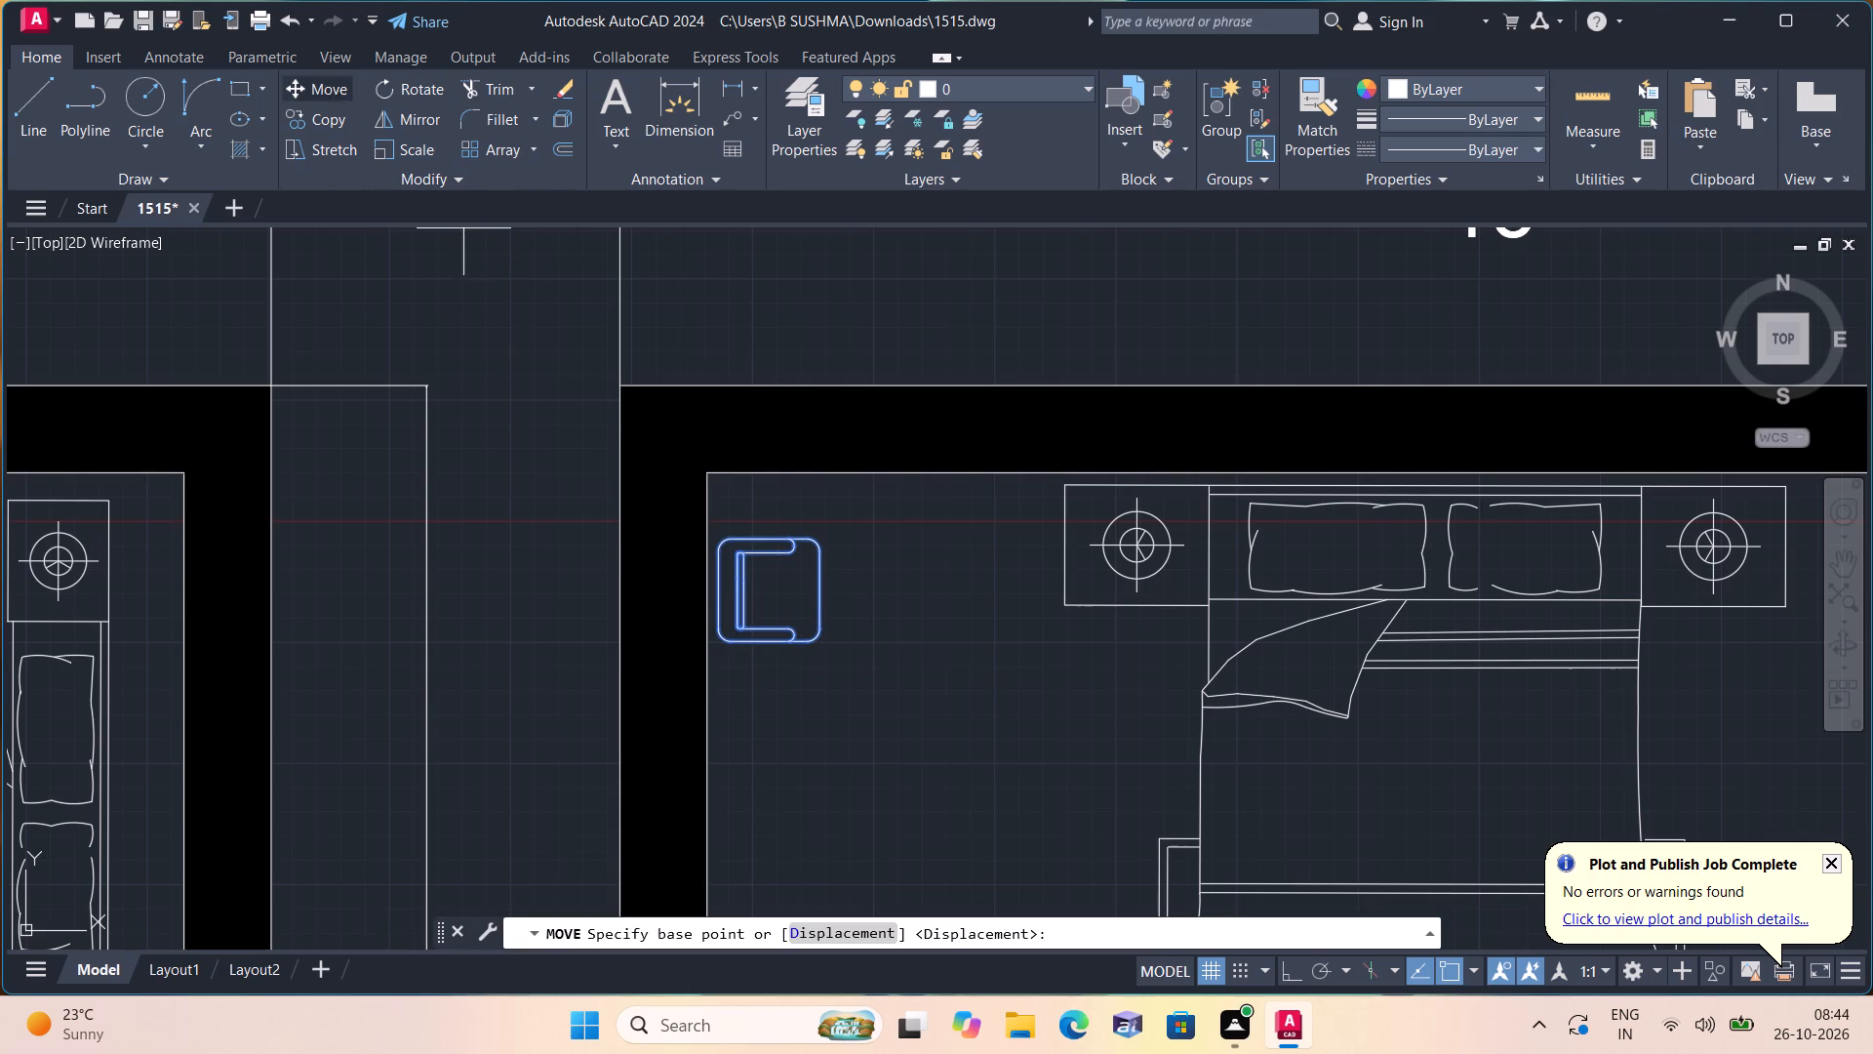
click(778, 592)
scroll(802, 655, down, 1)
middle_drag(805, 662, 716, 507)
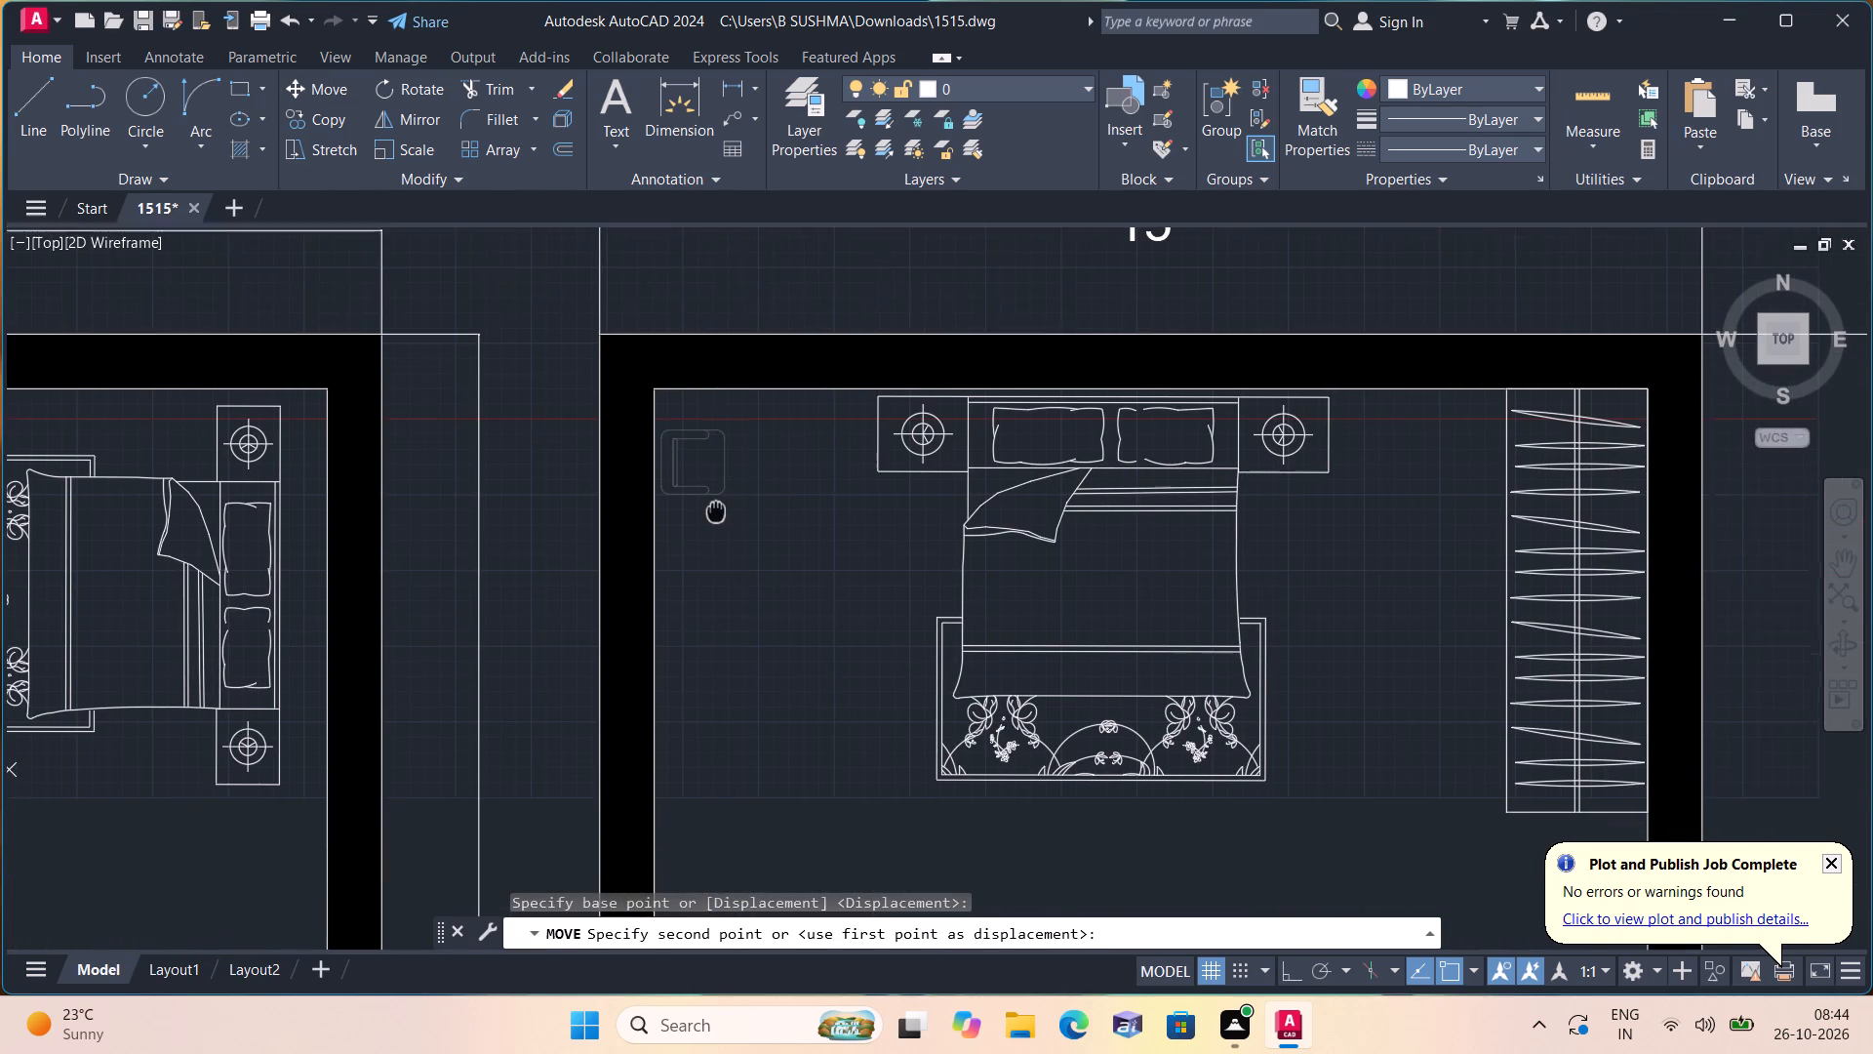
middle_drag(716, 507, 716, 505)
click(736, 508)
Scale up the first-floor bedroom armchair about its centre to nearly twice its size.
drag(793, 584, 783, 574)
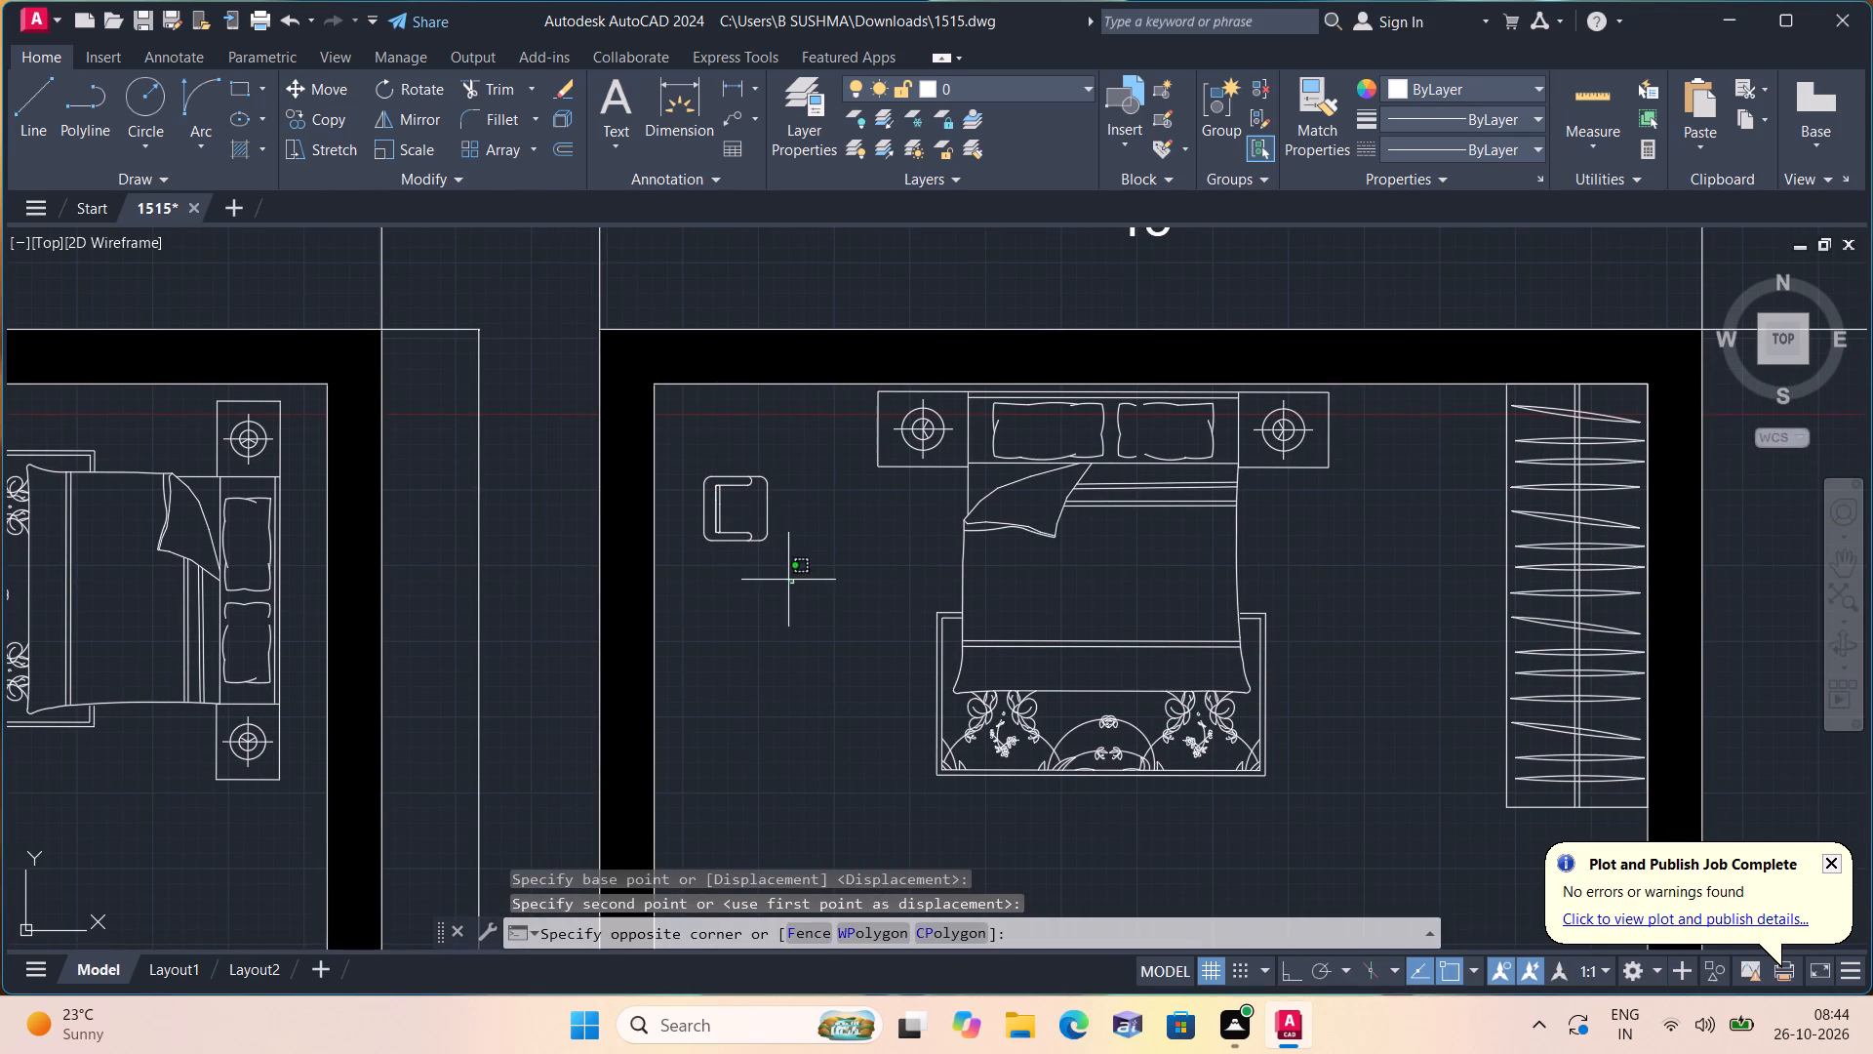
drag(783, 574, 769, 554)
click(697, 456)
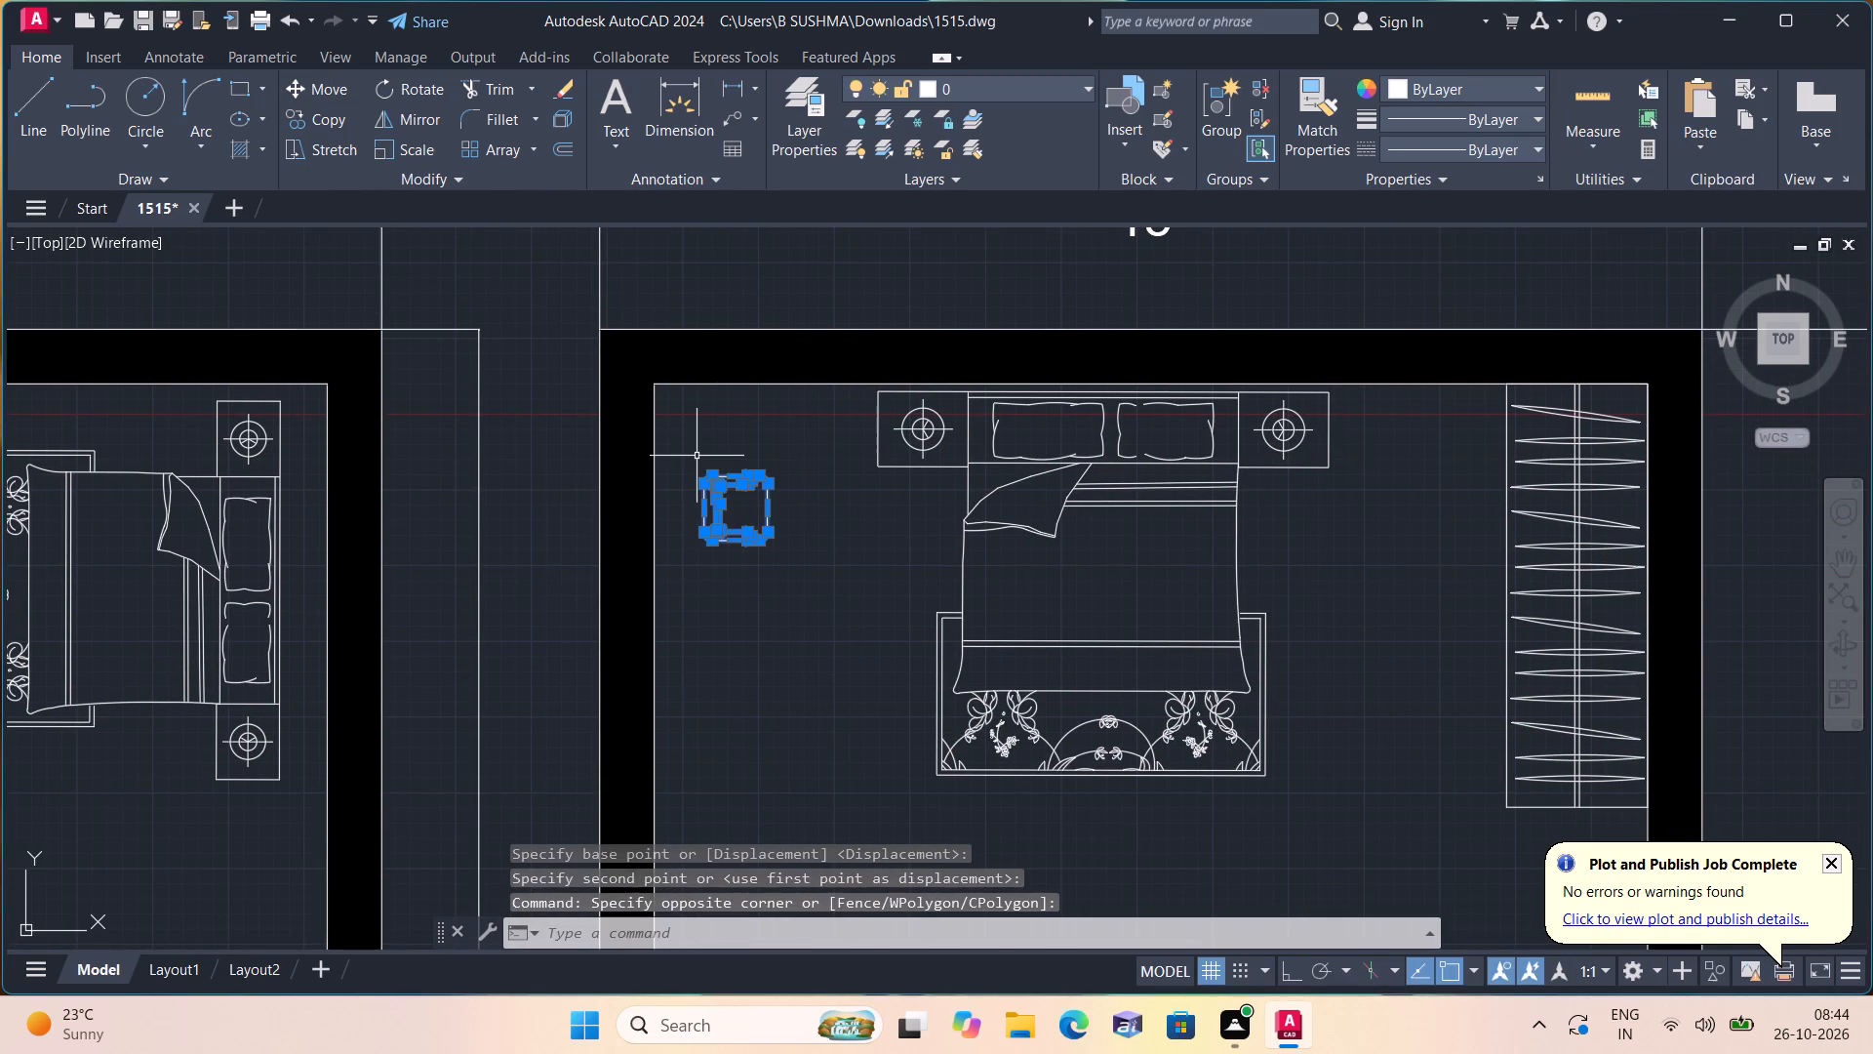
click(418, 149)
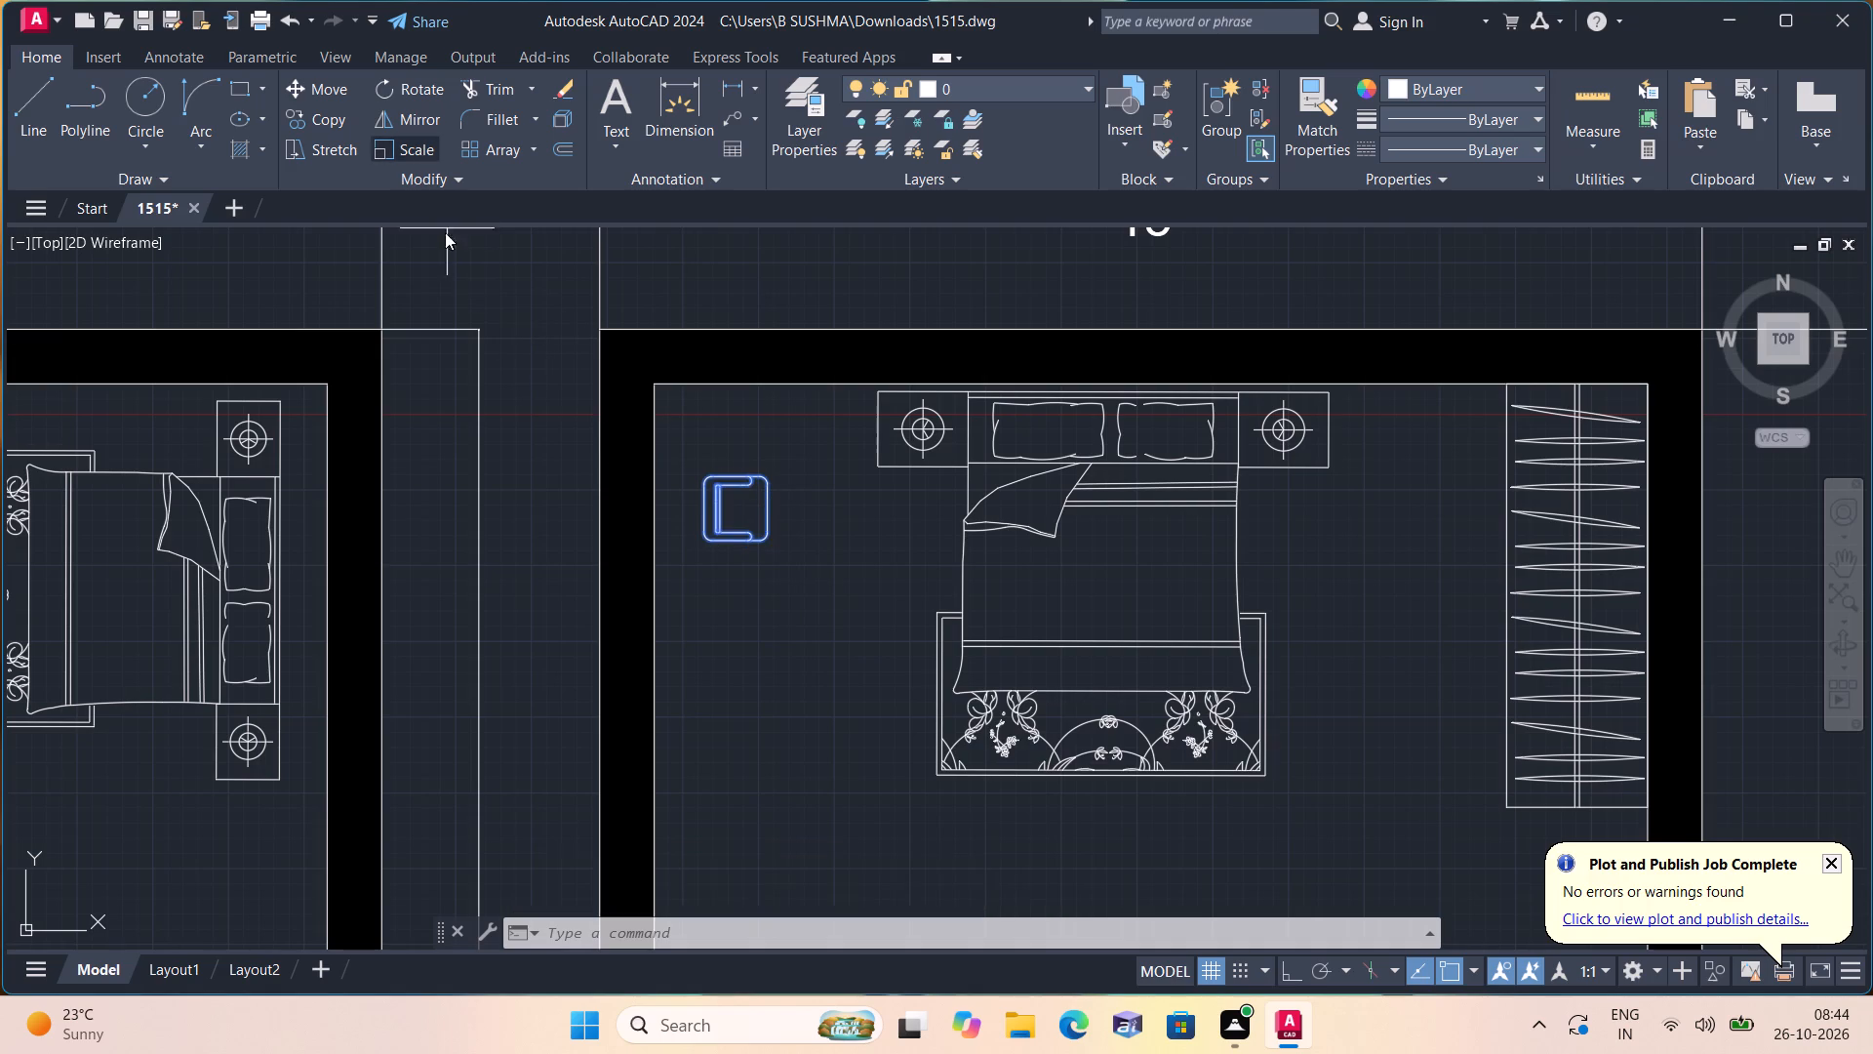
click(736, 508)
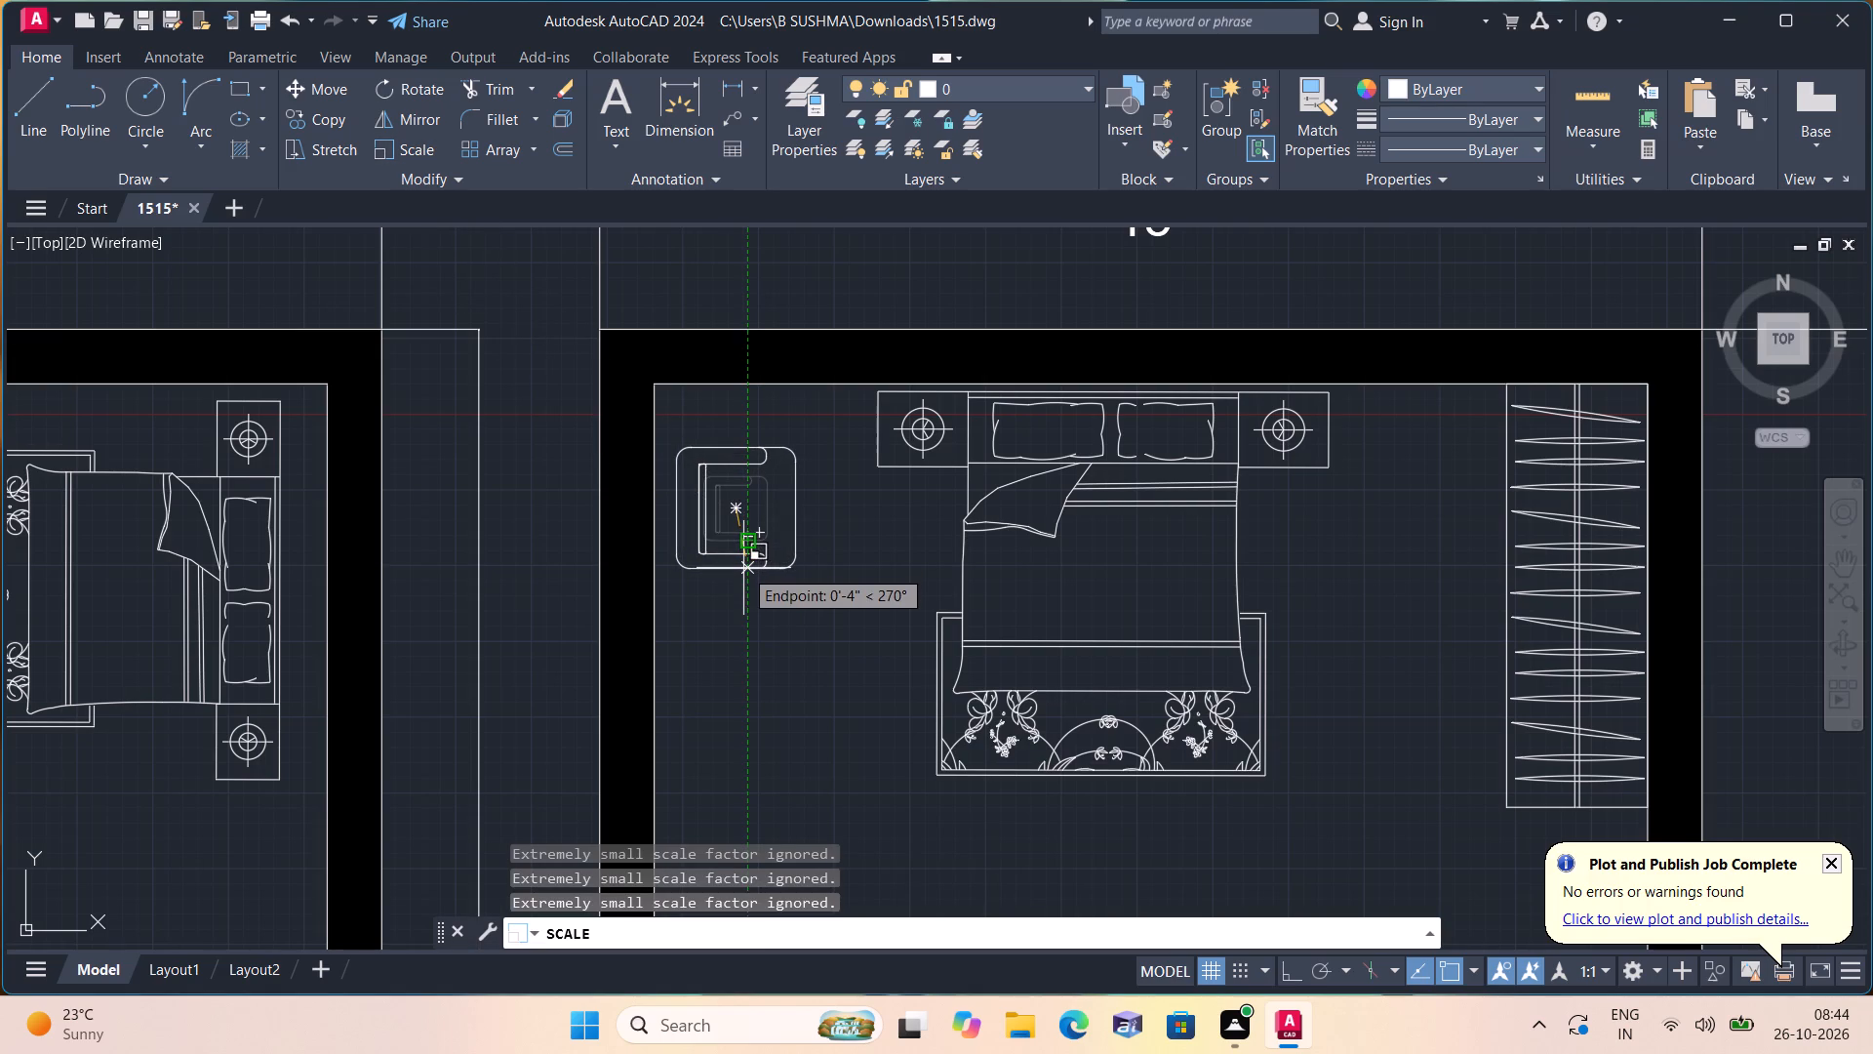
click(743, 568)
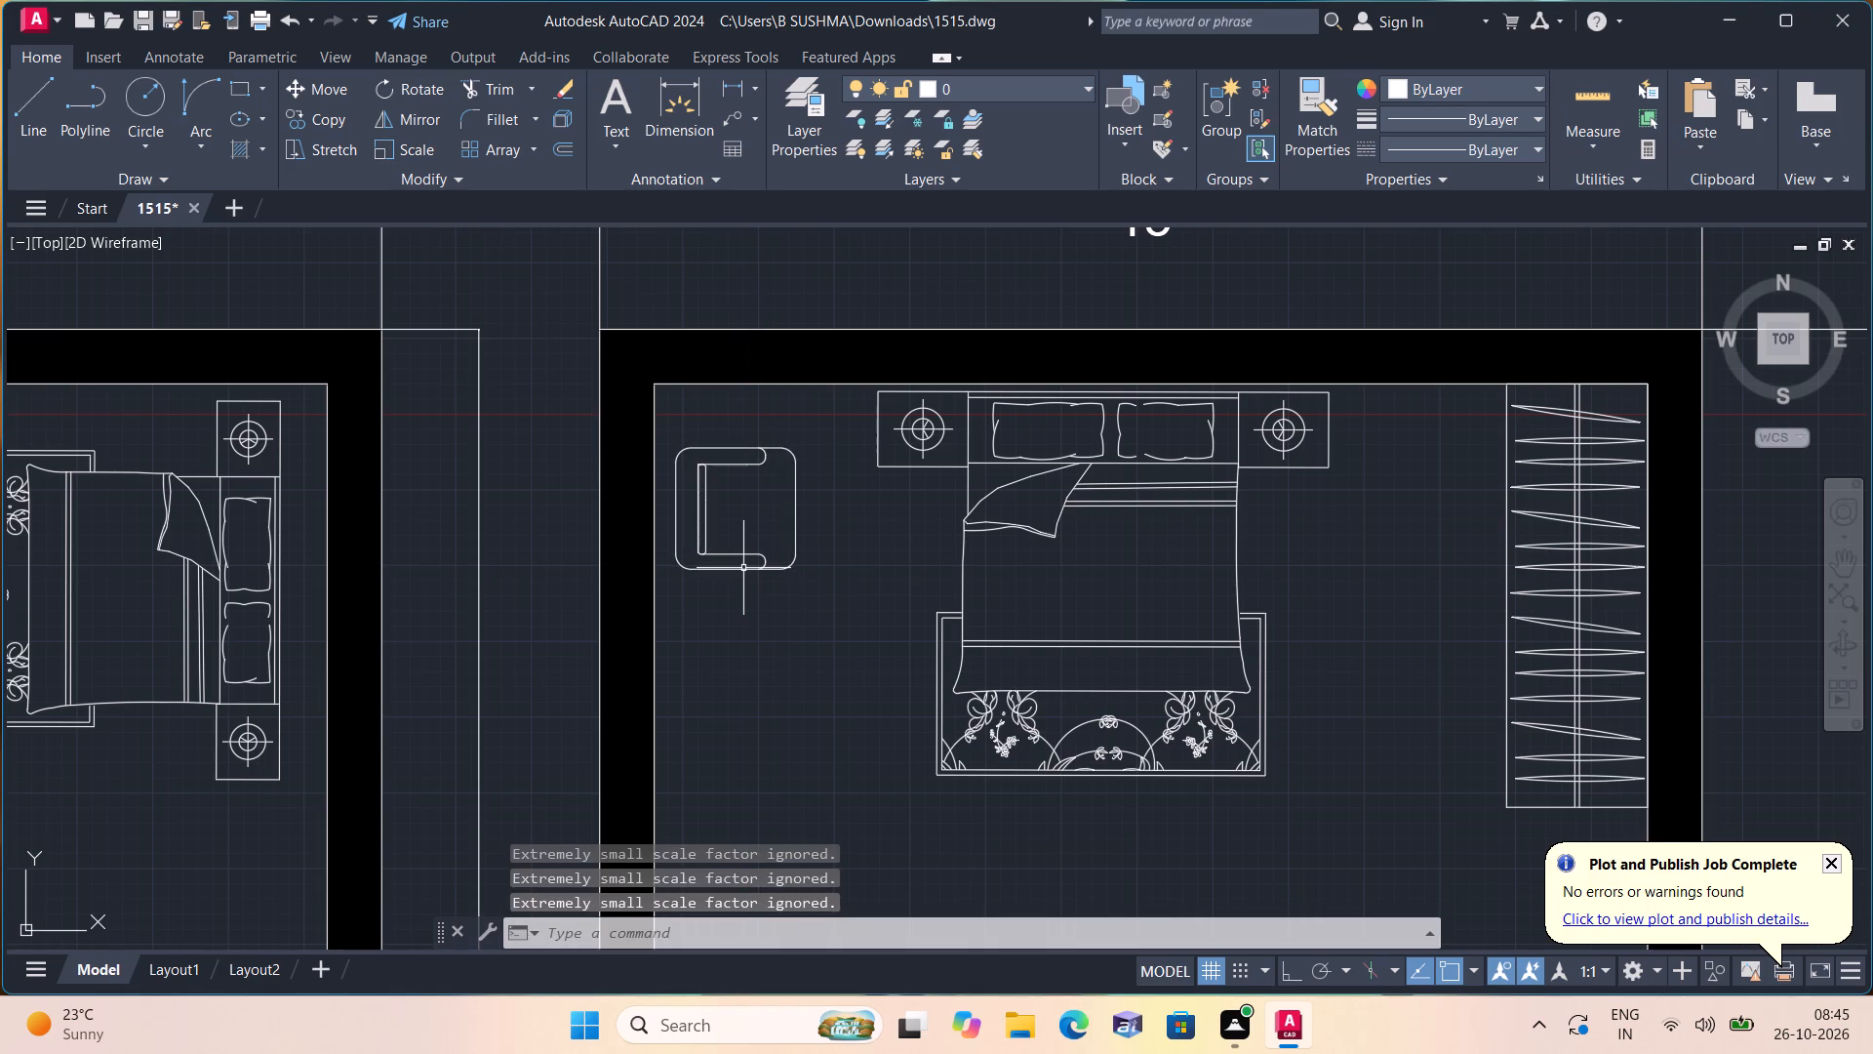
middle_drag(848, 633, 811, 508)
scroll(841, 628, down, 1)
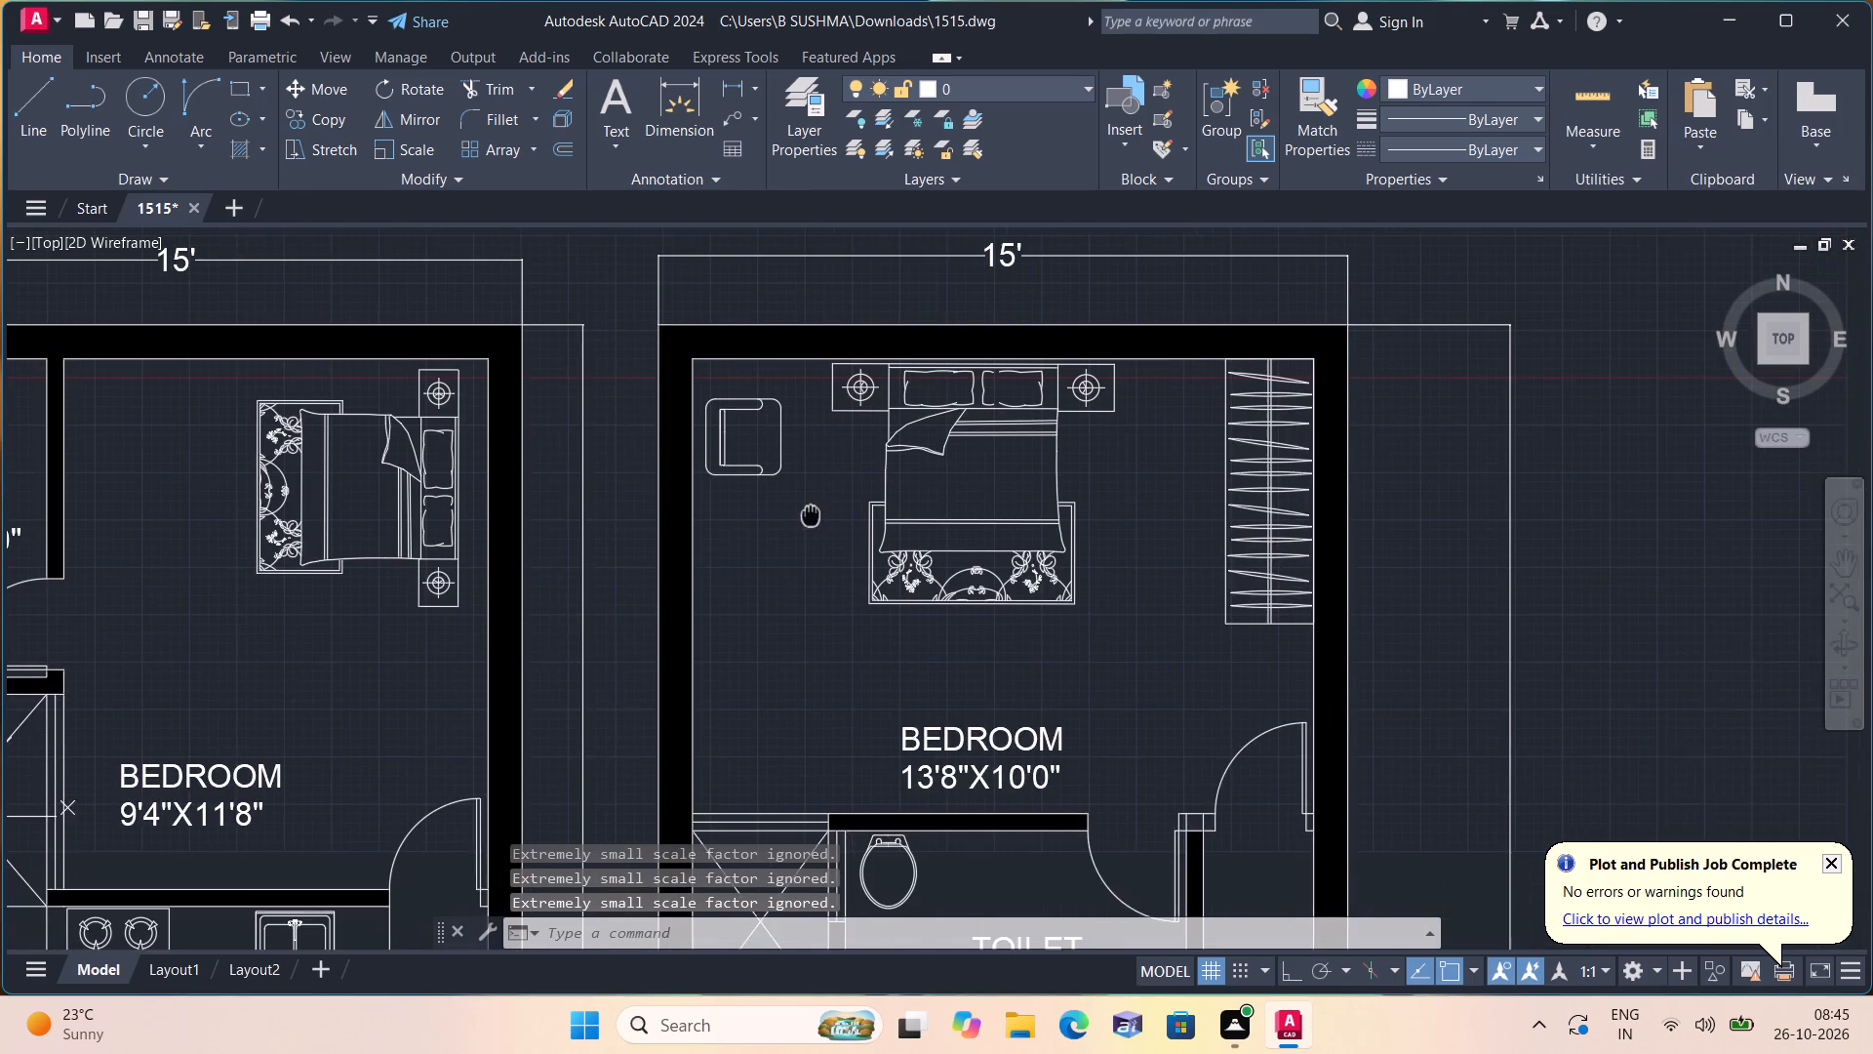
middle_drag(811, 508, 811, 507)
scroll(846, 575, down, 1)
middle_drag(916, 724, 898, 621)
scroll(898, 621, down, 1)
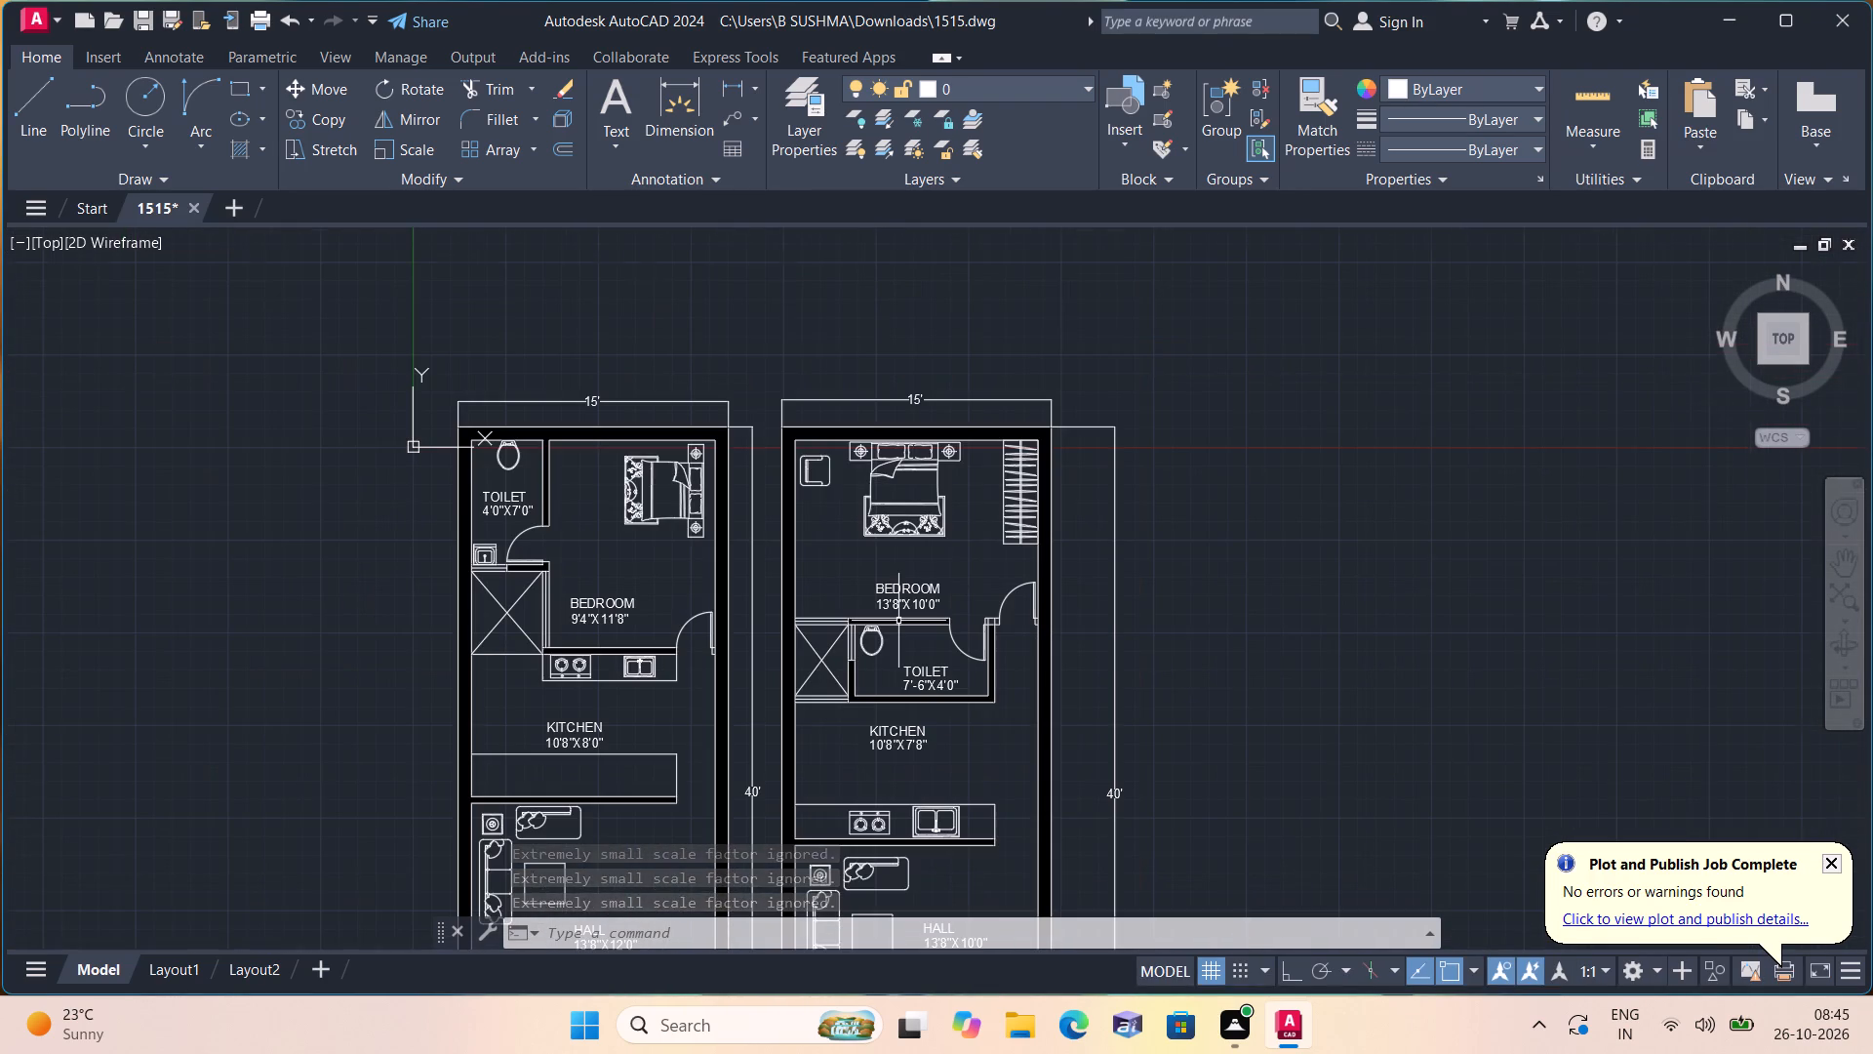